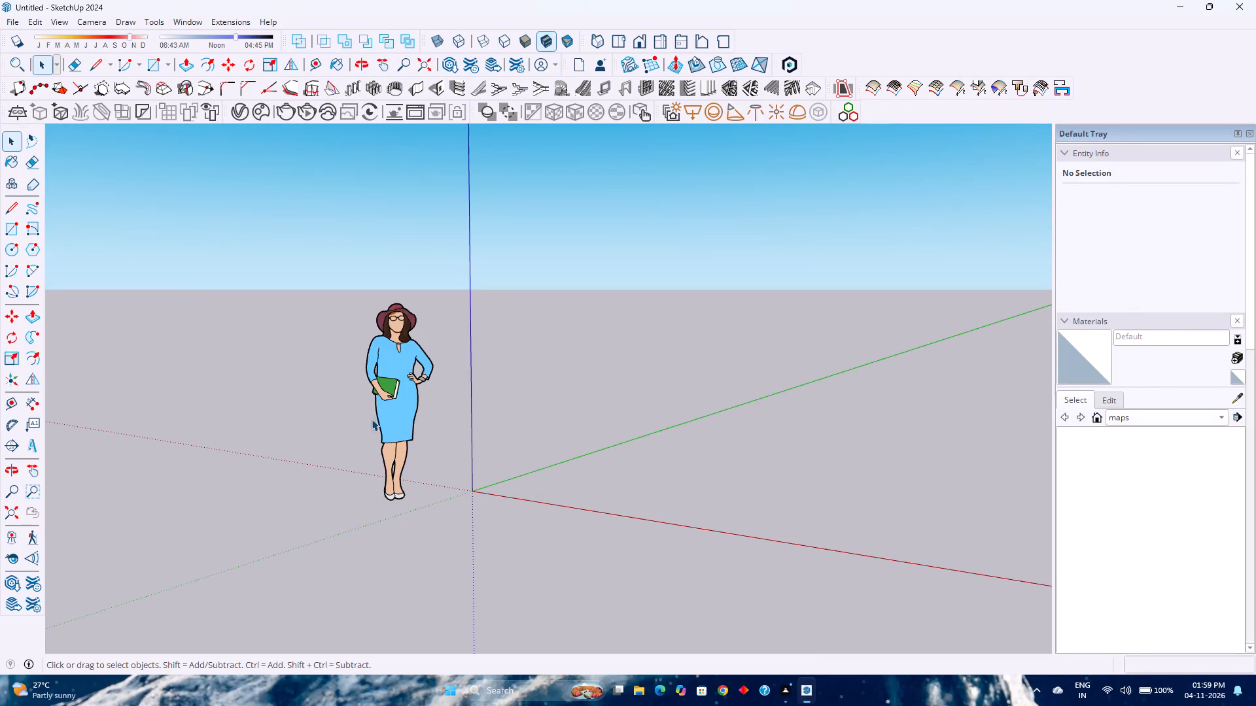
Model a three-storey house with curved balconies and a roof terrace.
Delete the default scale figure of the standing woman beside the origin.
left_click(385, 407)
key("Delete")
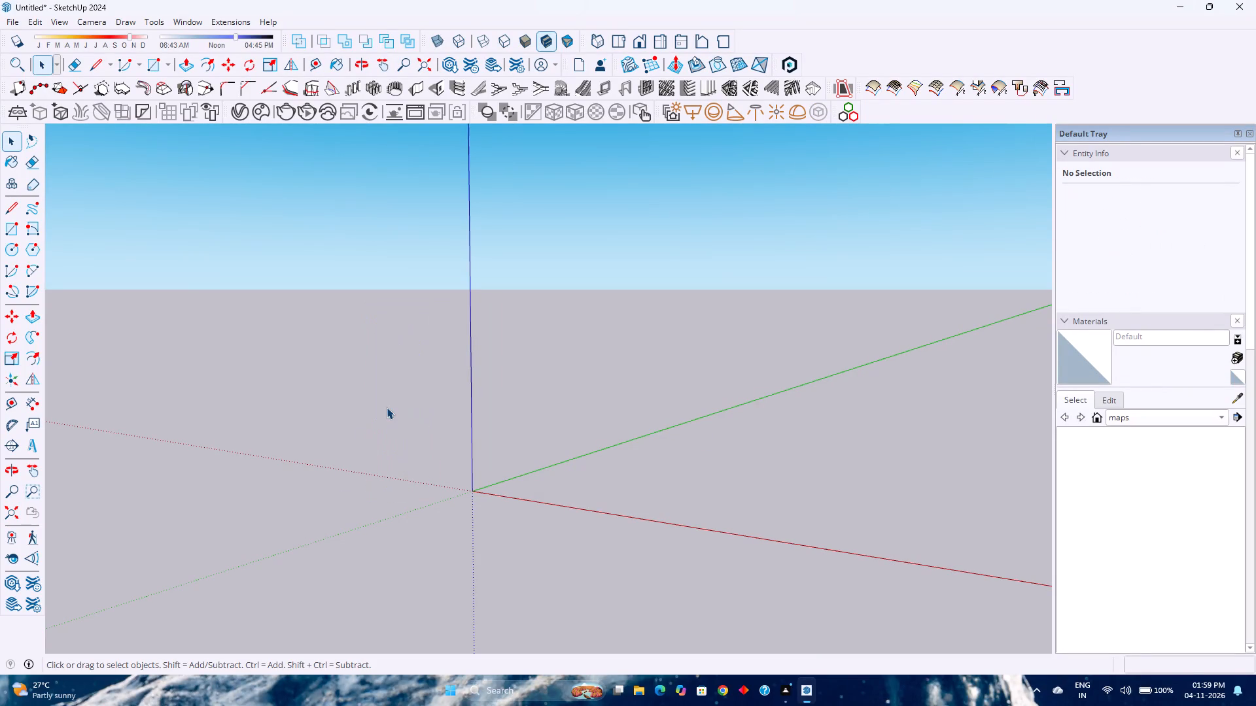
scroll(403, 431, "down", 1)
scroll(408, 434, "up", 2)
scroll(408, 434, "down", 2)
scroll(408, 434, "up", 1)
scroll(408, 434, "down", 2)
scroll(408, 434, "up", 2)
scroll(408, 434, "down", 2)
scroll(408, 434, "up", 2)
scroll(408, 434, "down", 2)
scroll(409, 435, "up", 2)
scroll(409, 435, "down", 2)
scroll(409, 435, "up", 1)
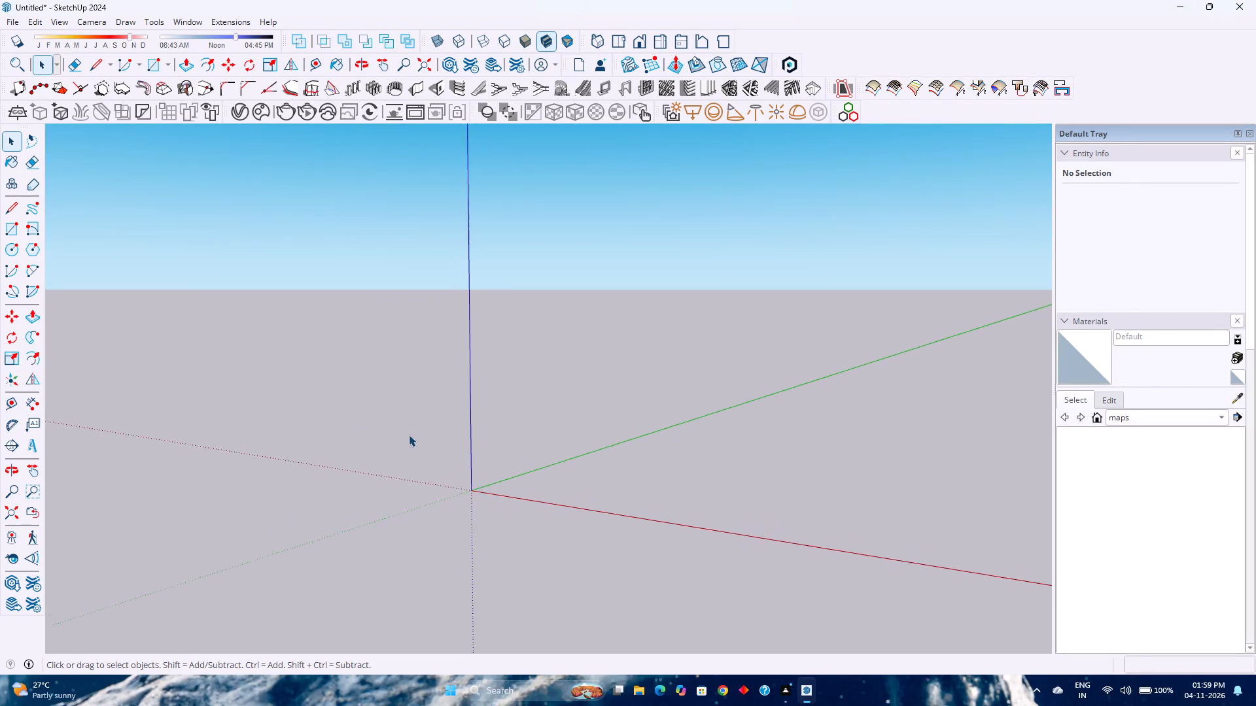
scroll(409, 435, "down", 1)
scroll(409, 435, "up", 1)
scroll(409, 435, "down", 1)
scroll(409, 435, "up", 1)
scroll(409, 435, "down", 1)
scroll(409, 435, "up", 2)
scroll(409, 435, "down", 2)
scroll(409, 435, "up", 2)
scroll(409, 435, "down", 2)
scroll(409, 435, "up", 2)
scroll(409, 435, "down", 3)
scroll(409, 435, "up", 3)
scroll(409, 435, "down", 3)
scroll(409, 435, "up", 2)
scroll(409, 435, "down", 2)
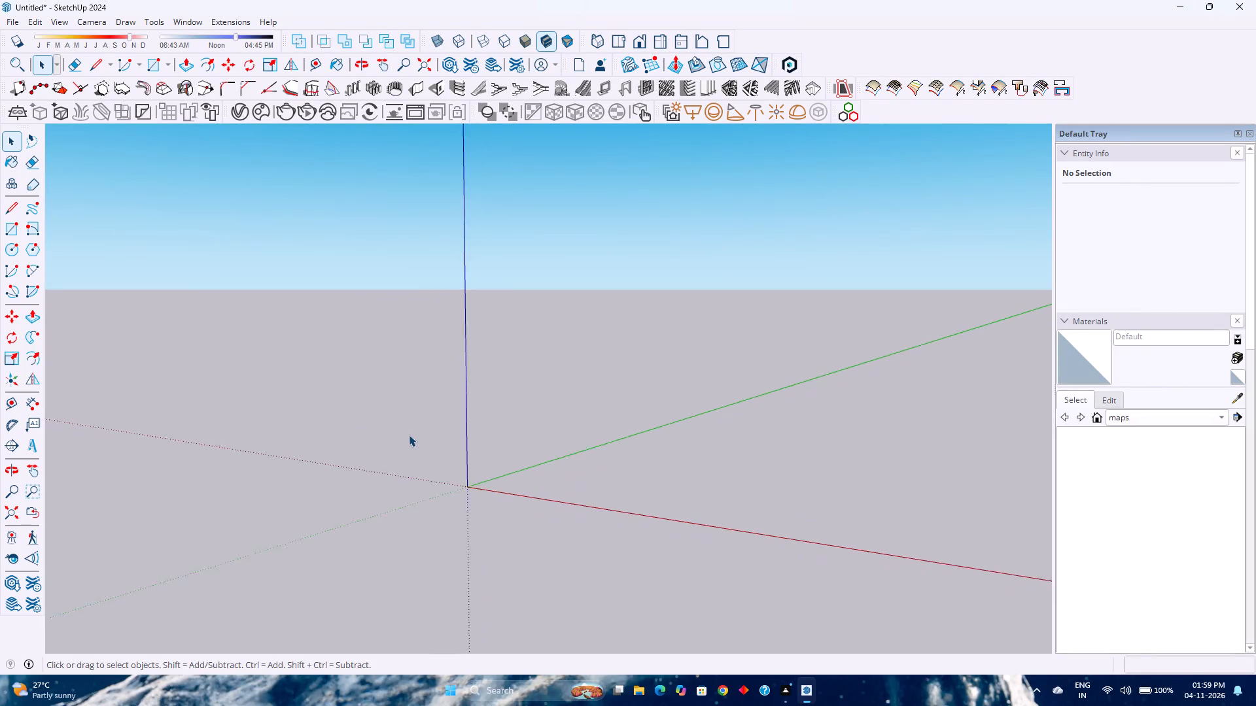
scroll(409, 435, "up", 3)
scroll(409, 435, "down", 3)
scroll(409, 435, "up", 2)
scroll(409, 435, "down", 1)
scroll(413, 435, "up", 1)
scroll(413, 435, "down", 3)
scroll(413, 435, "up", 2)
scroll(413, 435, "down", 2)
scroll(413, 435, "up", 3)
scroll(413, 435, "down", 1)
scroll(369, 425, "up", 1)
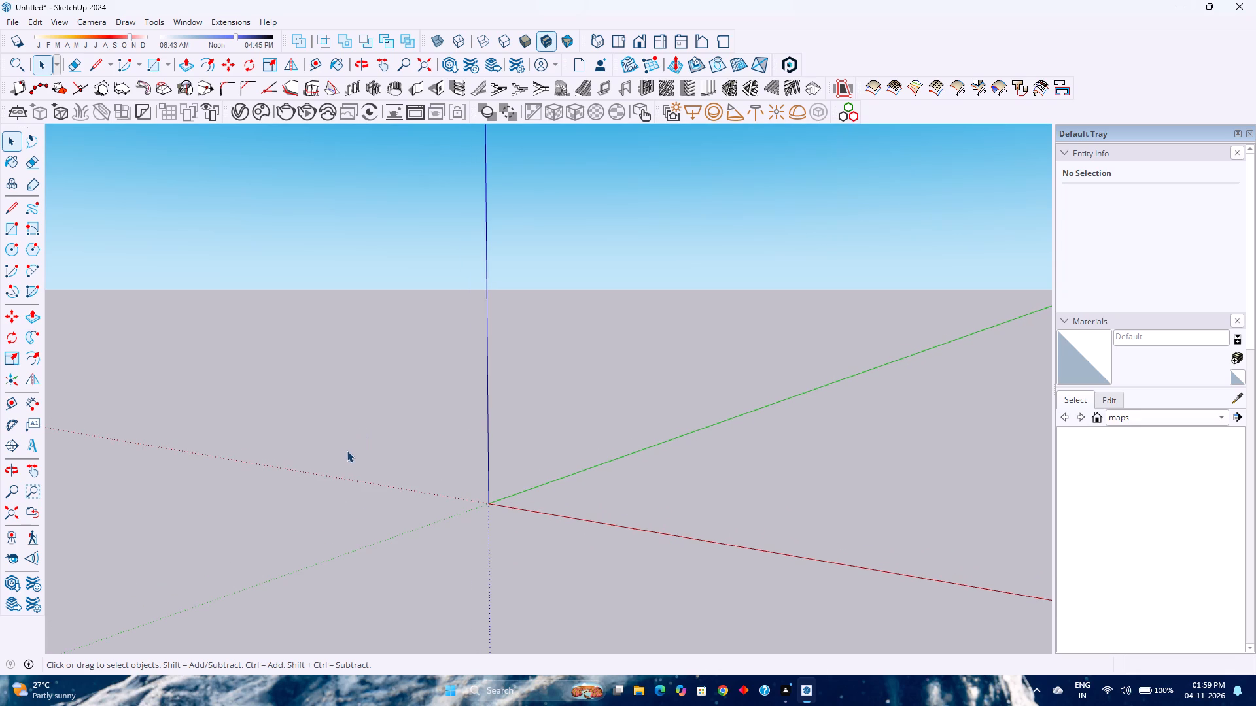
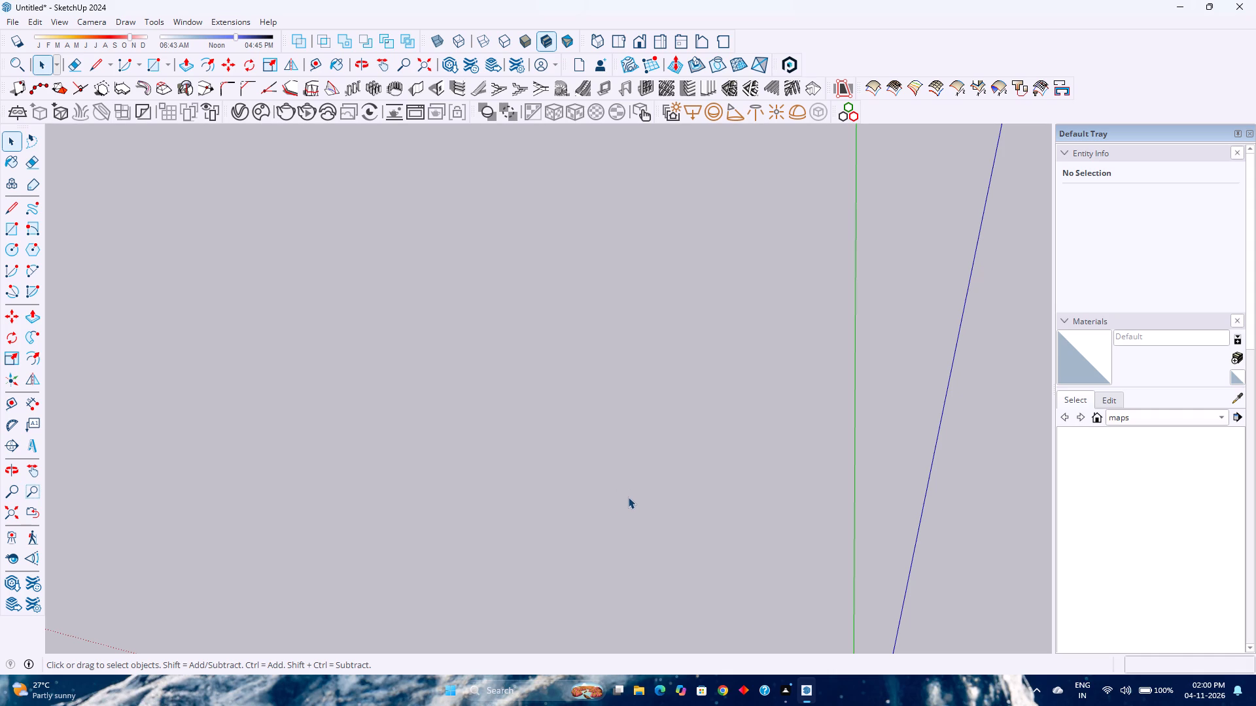
Bring the axes origin back into sight using the standard Front view, orbited to an angled view from above.
scroll(627, 494, "down", 3)
scroll(627, 494, "up", 3)
scroll(627, 493, "down", 13)
left_click(637, 39)
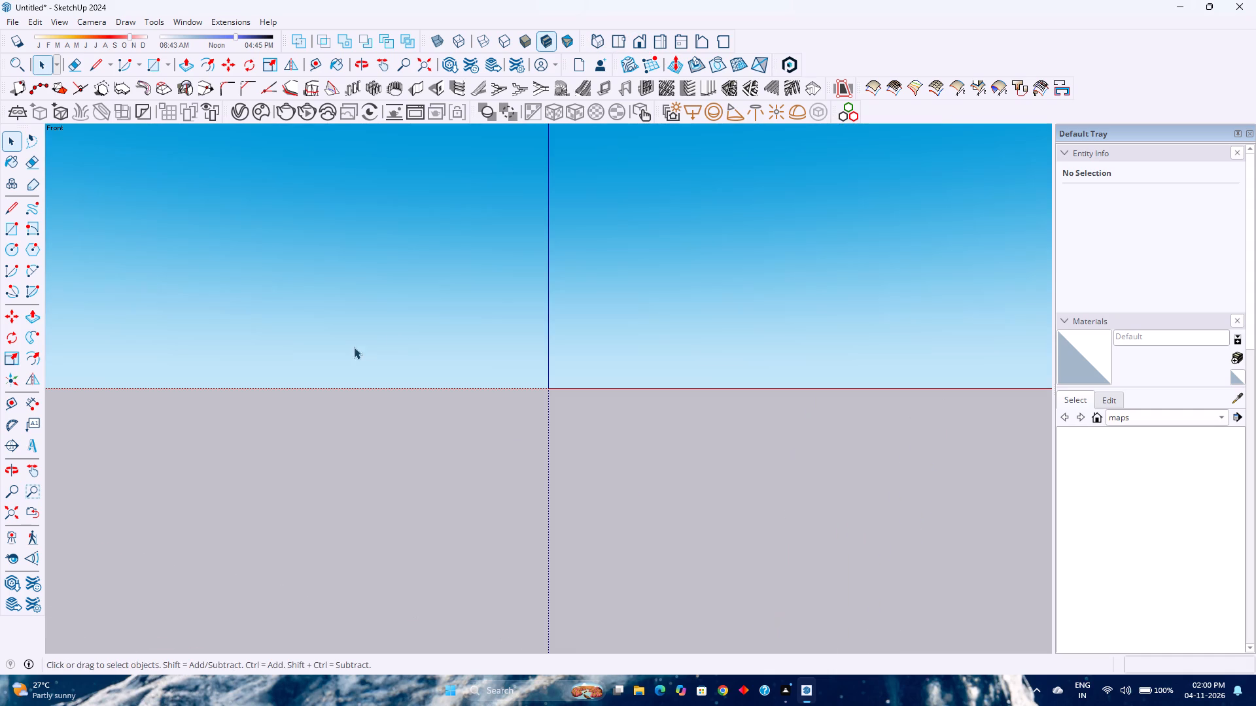
middle_click_drag(536, 456, 423, 535)
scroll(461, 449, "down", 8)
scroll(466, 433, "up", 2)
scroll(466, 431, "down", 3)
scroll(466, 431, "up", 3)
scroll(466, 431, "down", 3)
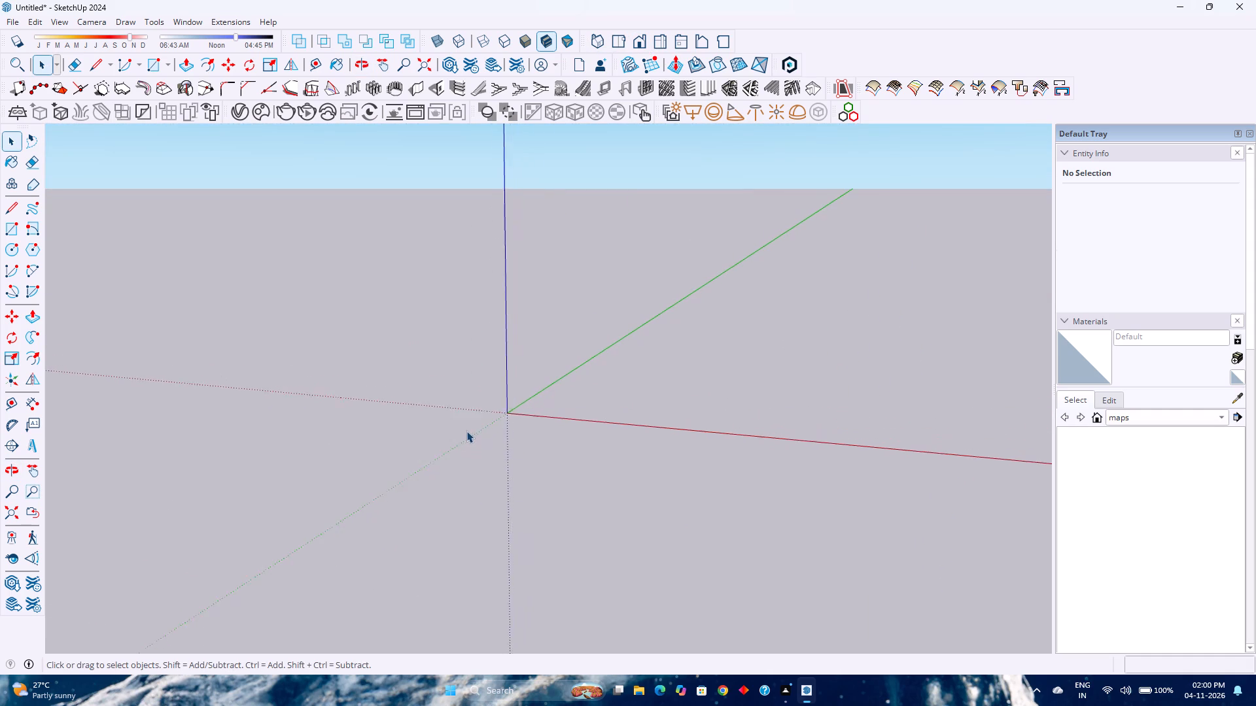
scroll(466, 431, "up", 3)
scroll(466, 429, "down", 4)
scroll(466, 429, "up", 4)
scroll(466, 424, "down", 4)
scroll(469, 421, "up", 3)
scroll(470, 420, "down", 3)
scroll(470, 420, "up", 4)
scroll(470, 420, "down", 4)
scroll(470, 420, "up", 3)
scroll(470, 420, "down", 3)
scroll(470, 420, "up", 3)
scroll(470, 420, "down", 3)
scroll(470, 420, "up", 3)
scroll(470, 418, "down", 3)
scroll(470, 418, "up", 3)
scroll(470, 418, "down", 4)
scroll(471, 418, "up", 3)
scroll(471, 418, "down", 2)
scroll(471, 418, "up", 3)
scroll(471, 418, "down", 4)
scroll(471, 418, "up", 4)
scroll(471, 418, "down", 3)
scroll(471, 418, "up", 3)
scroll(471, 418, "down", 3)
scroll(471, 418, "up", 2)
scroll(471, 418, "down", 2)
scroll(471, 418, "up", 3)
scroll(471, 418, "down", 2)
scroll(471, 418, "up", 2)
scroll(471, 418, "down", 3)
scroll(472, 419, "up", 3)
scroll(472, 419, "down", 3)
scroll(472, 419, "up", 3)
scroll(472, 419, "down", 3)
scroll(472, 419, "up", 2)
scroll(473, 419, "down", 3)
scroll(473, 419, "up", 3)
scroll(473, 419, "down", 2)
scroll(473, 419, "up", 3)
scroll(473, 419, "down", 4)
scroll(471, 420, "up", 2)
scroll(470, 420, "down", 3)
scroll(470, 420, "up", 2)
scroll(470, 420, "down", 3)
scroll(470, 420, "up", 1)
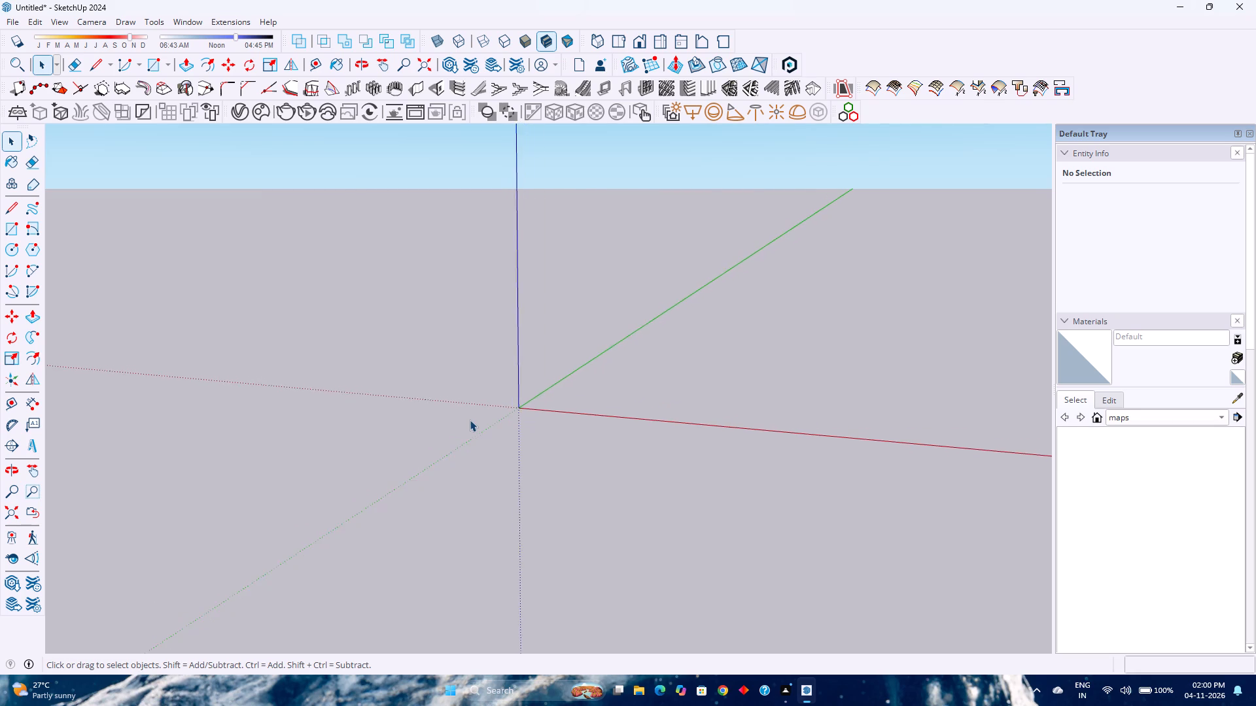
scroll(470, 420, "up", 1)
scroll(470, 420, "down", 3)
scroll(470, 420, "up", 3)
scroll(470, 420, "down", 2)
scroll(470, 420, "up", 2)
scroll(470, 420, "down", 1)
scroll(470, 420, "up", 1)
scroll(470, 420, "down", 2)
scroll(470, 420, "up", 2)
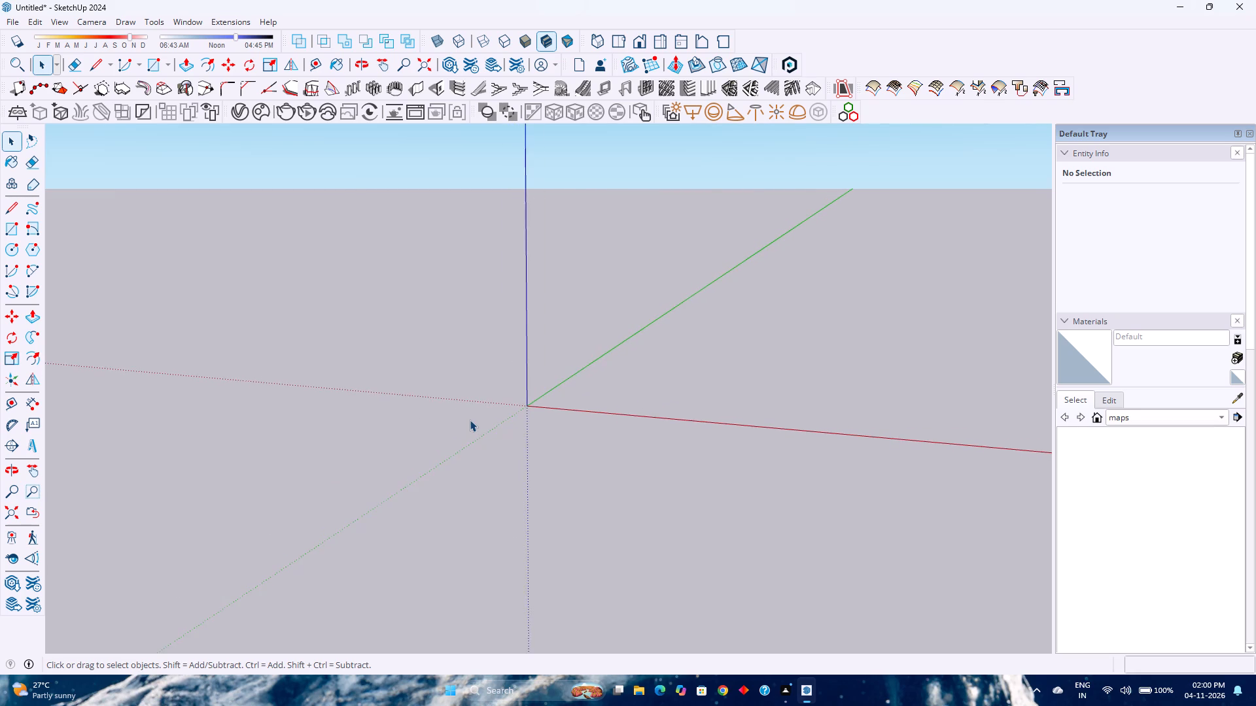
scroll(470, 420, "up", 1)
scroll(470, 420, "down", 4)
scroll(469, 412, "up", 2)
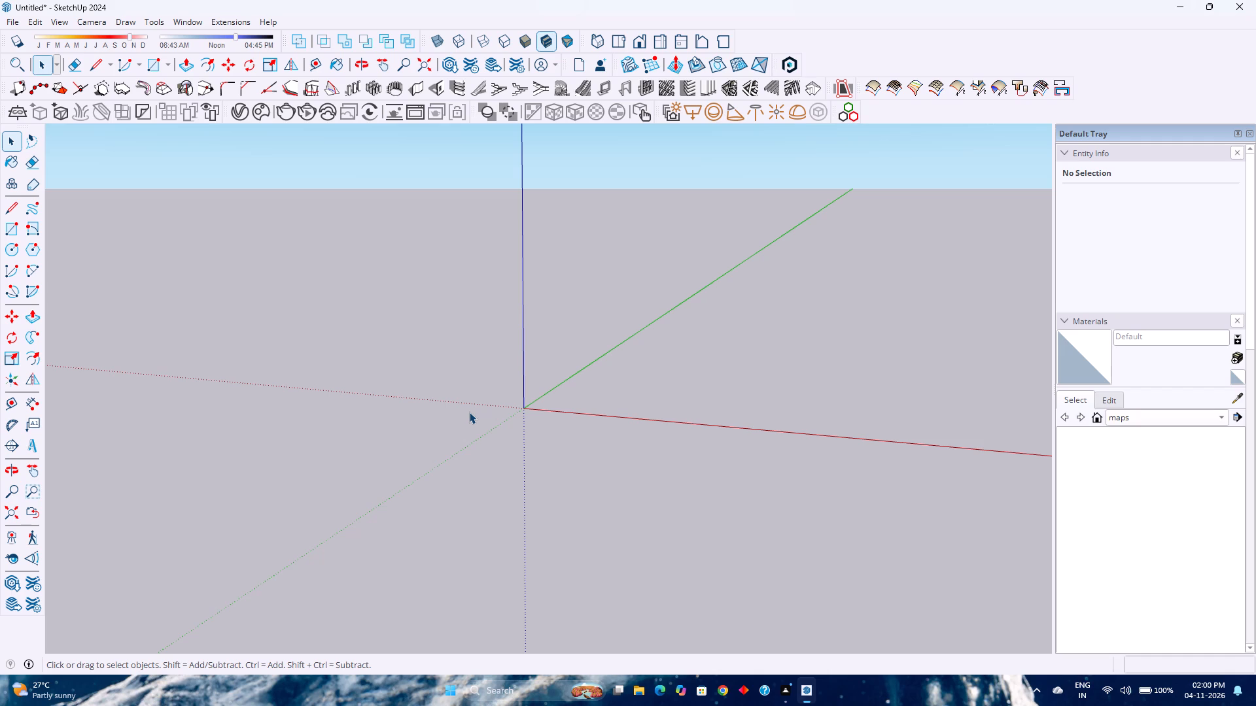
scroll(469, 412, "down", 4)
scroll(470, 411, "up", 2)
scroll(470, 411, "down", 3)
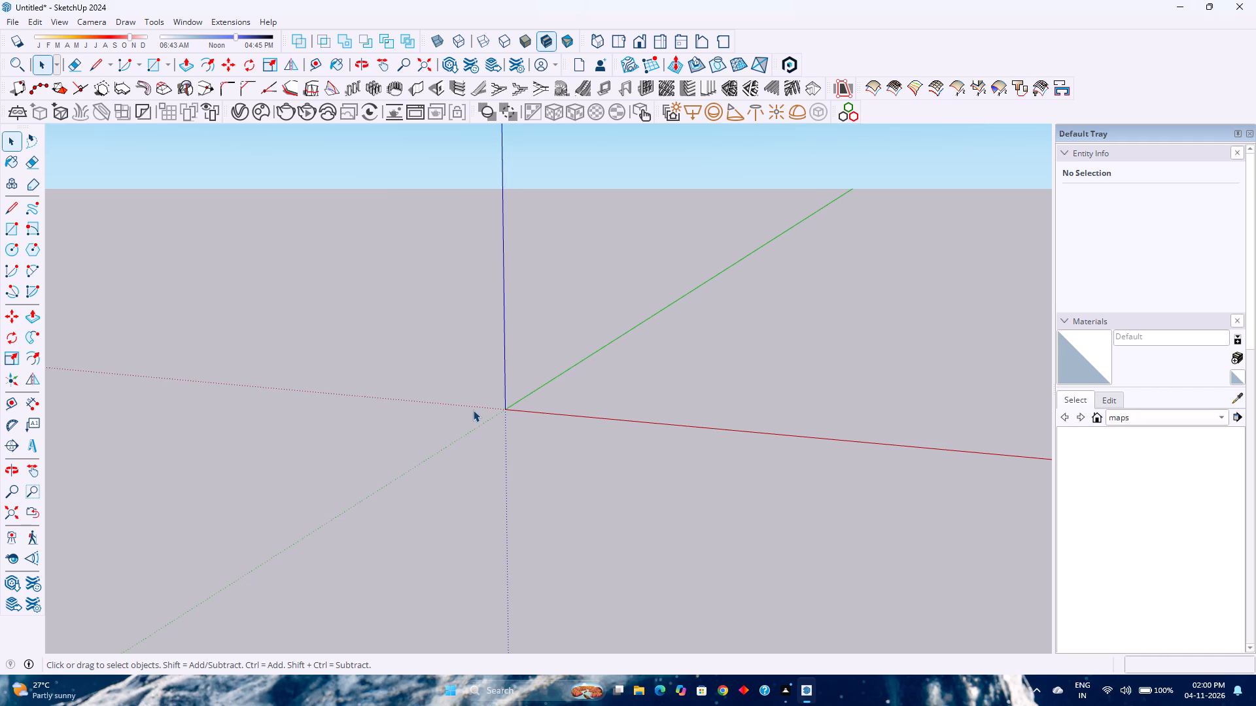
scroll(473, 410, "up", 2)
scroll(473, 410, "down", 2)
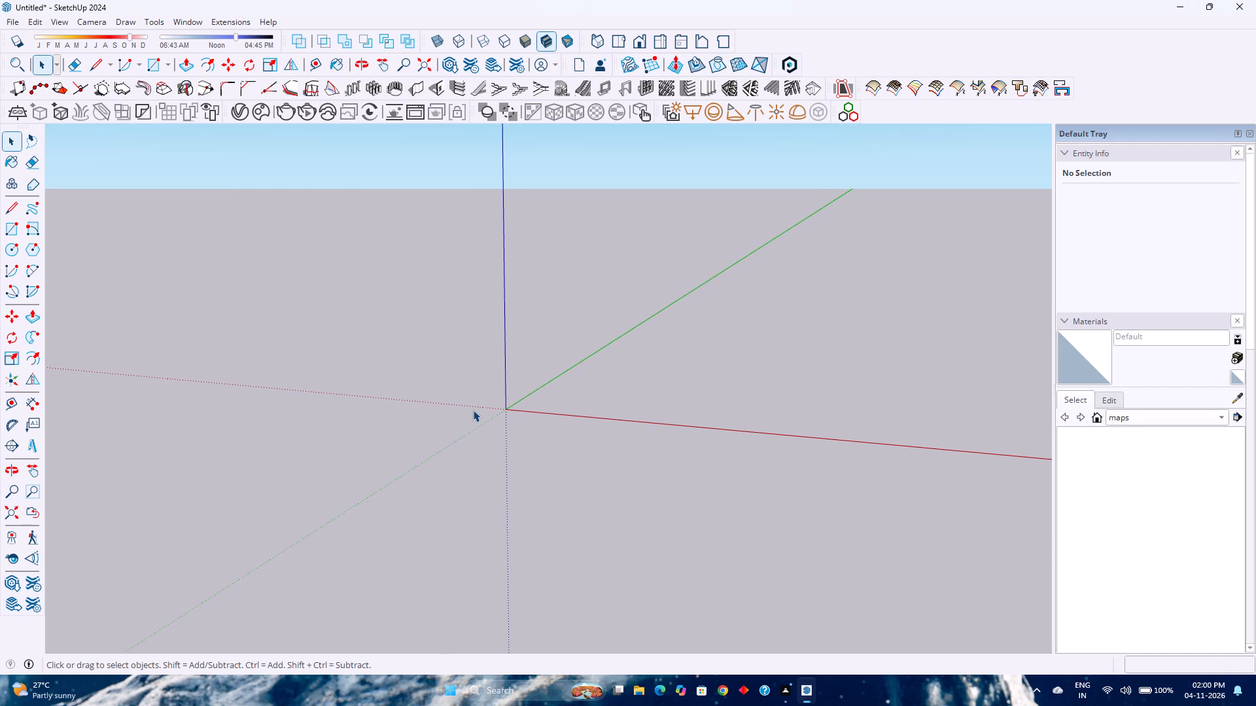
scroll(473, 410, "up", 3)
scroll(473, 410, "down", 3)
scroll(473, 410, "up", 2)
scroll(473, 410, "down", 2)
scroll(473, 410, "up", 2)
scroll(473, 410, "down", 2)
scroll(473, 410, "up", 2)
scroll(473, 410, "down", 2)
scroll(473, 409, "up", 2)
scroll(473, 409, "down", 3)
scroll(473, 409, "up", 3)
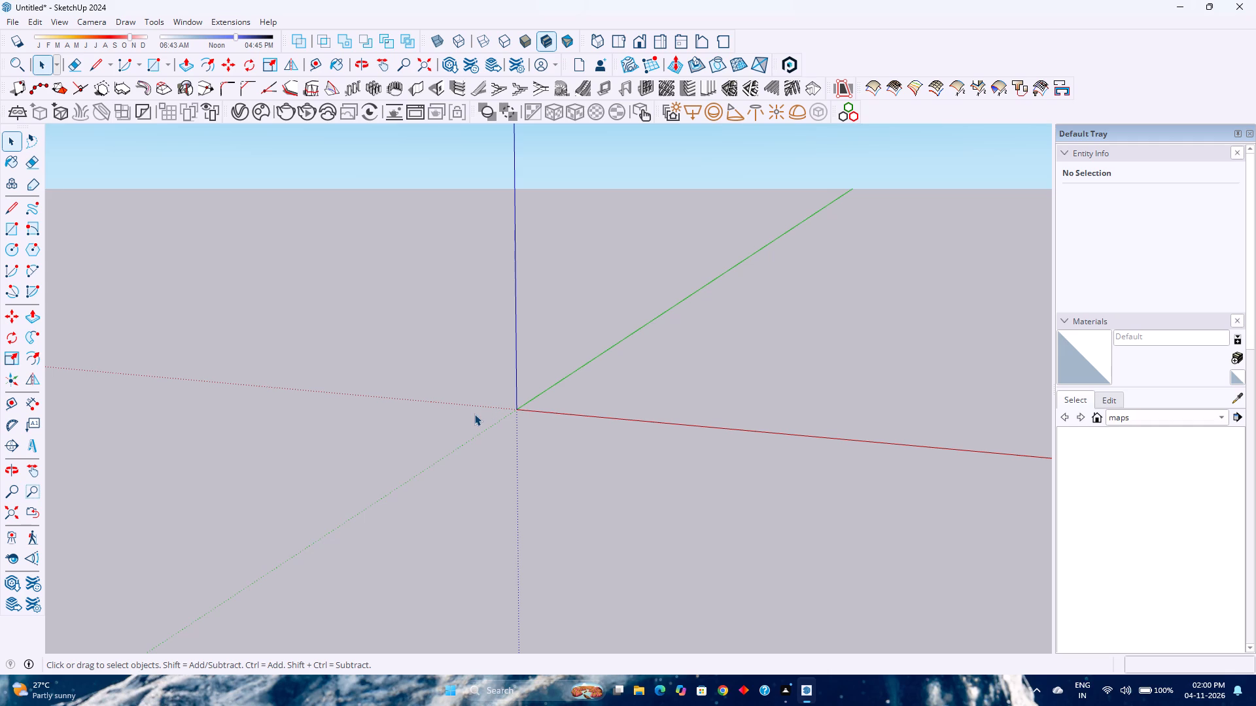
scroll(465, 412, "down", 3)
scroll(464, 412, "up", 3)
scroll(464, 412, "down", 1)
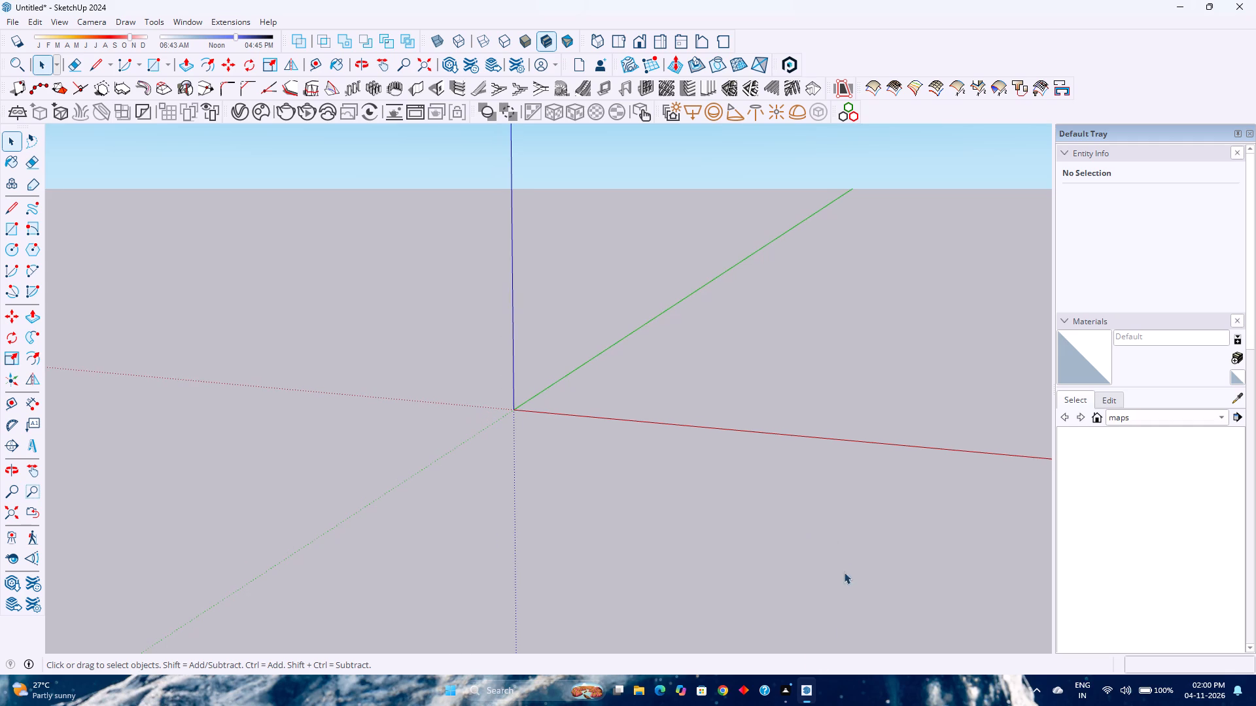
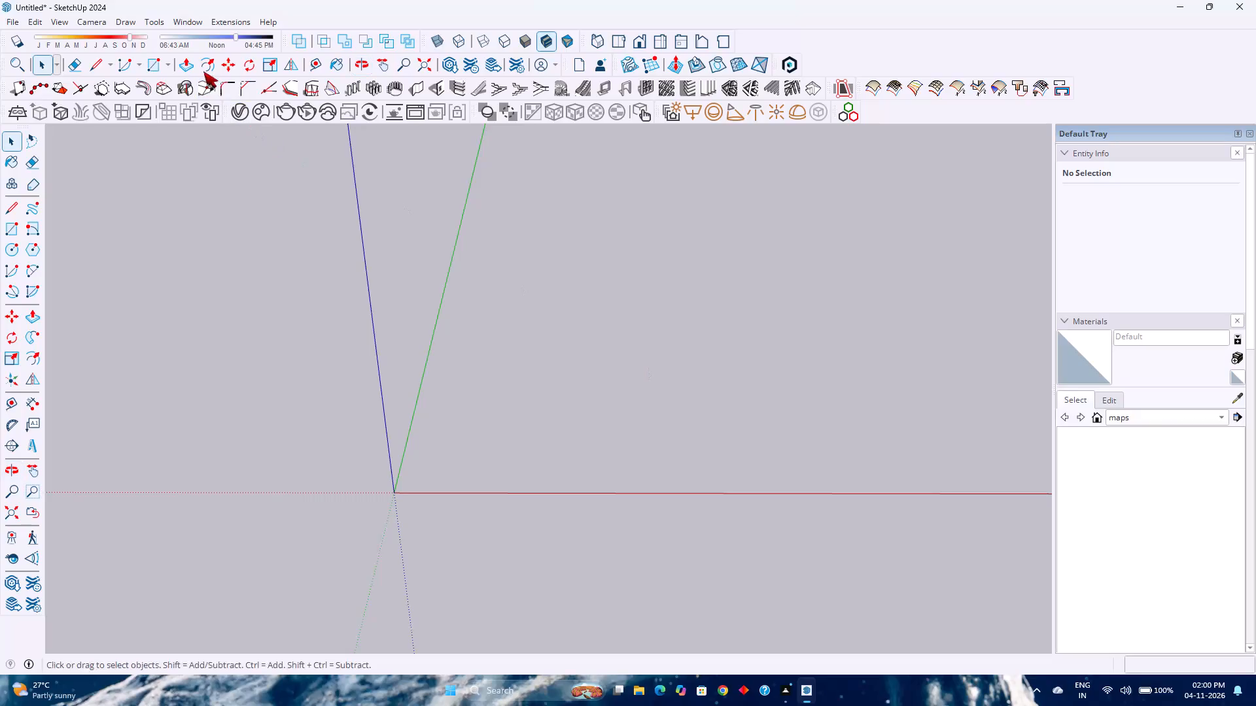
Draw a 24' by 35' rectangle on the ground plane near the axes origin.
left_click(149, 66)
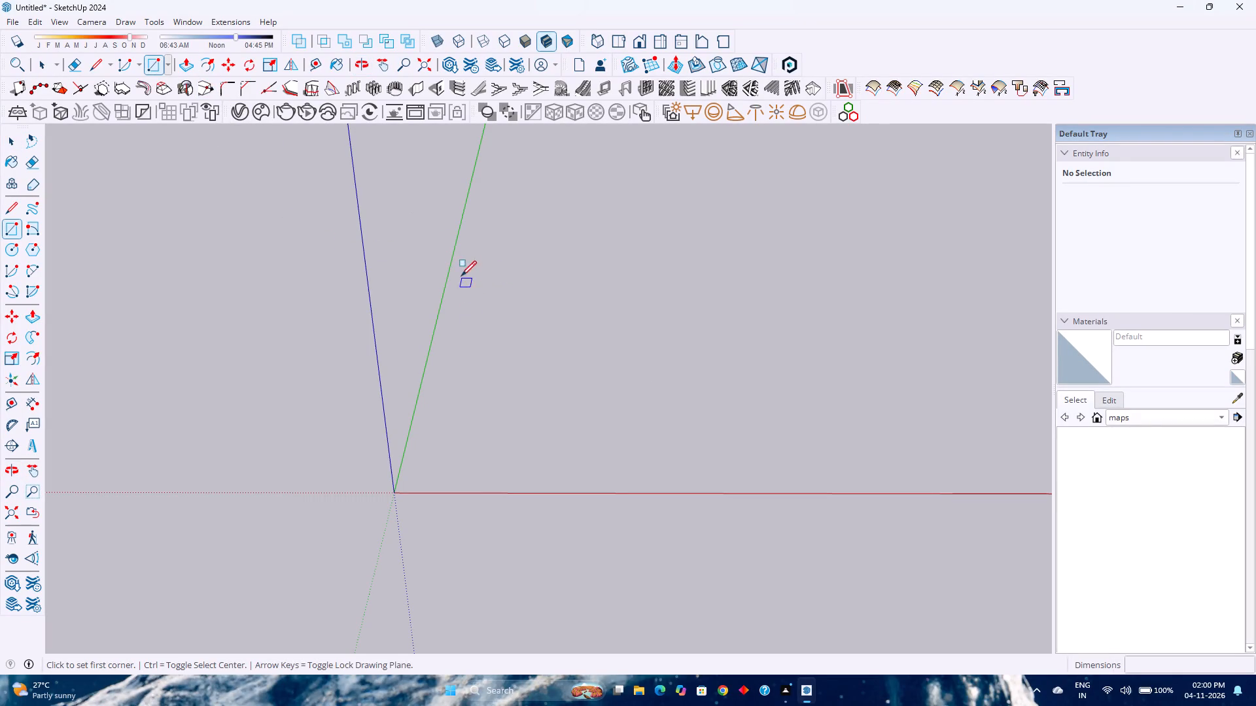
left_click(457, 453)
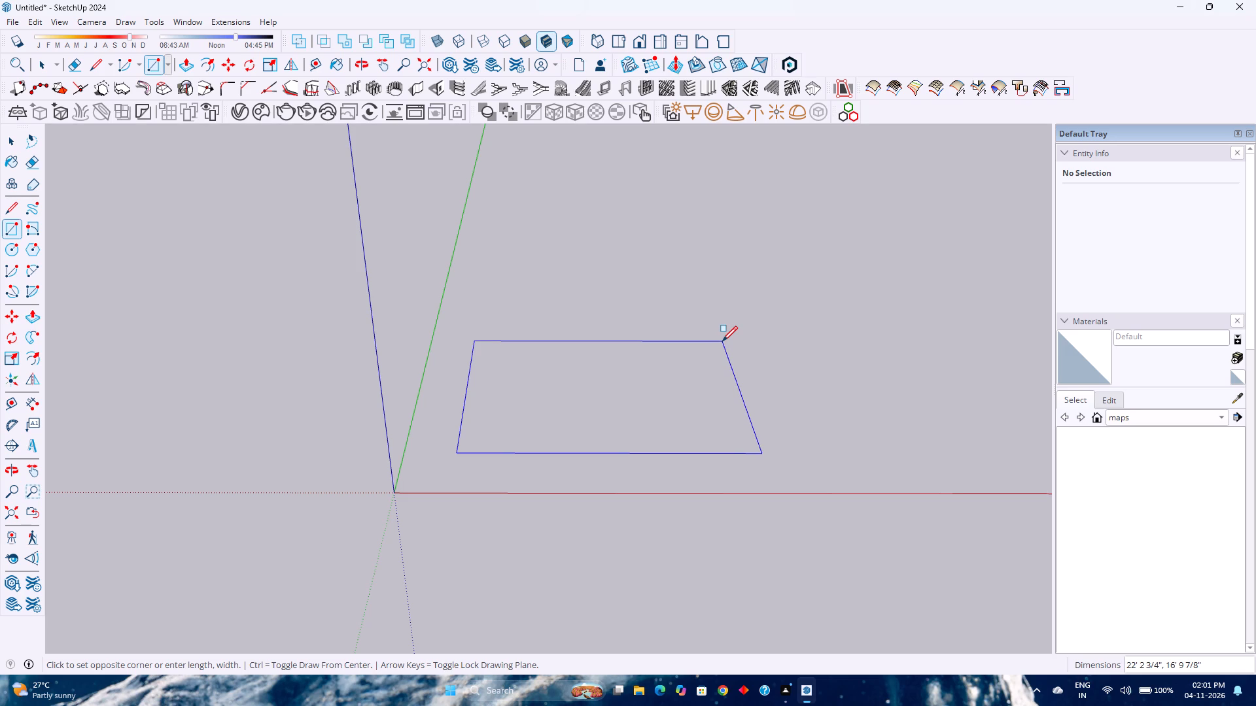
type("24',")
type("35'")
key("Return")
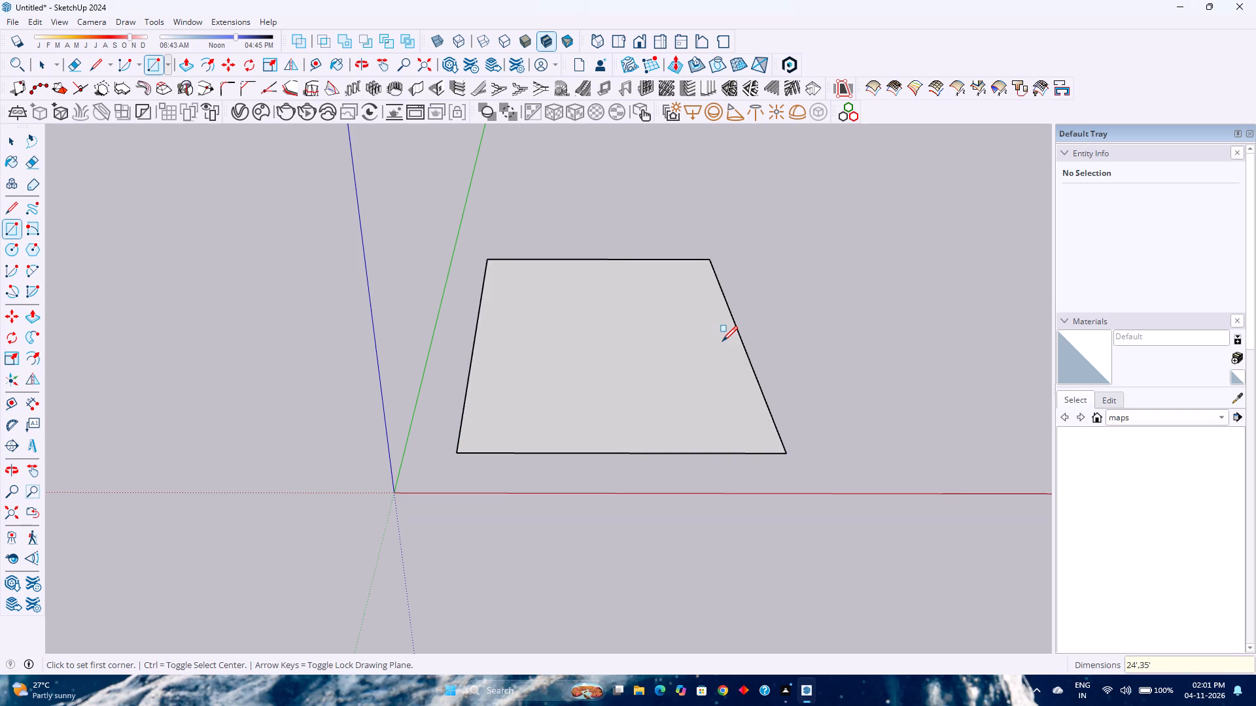
Select the rectangle's face with its edges and make them a group.
key("space")
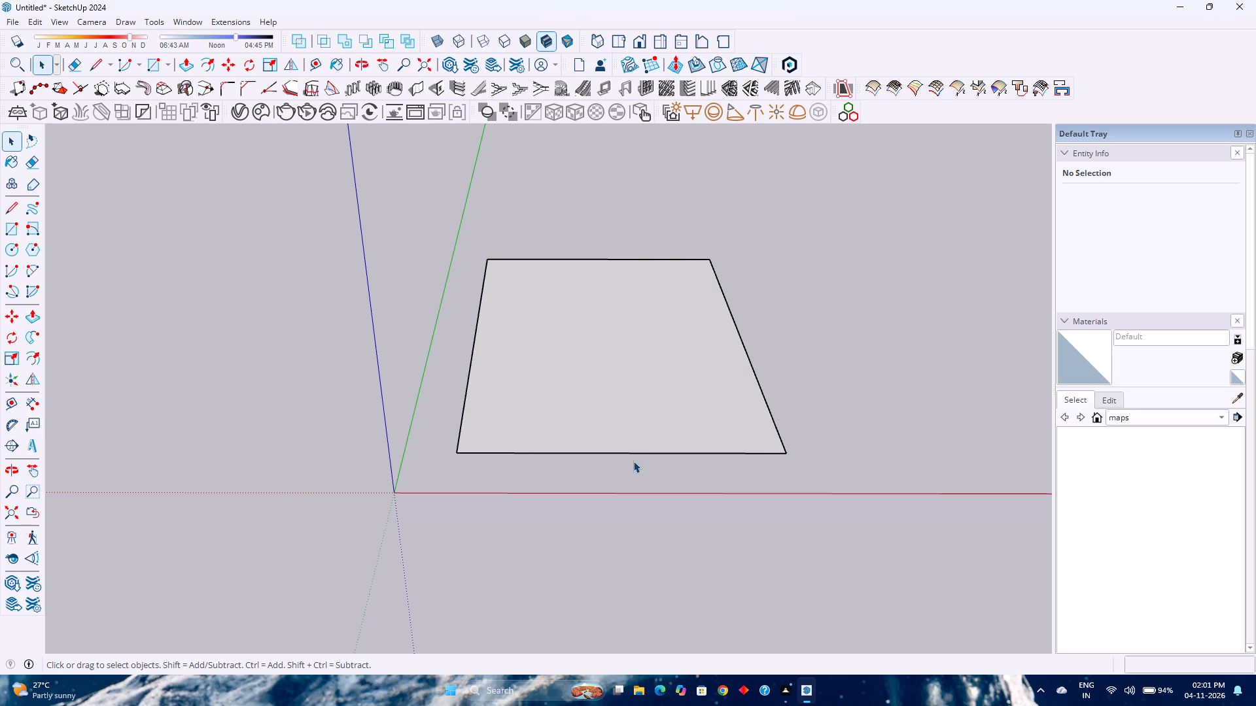
double_click(644, 429)
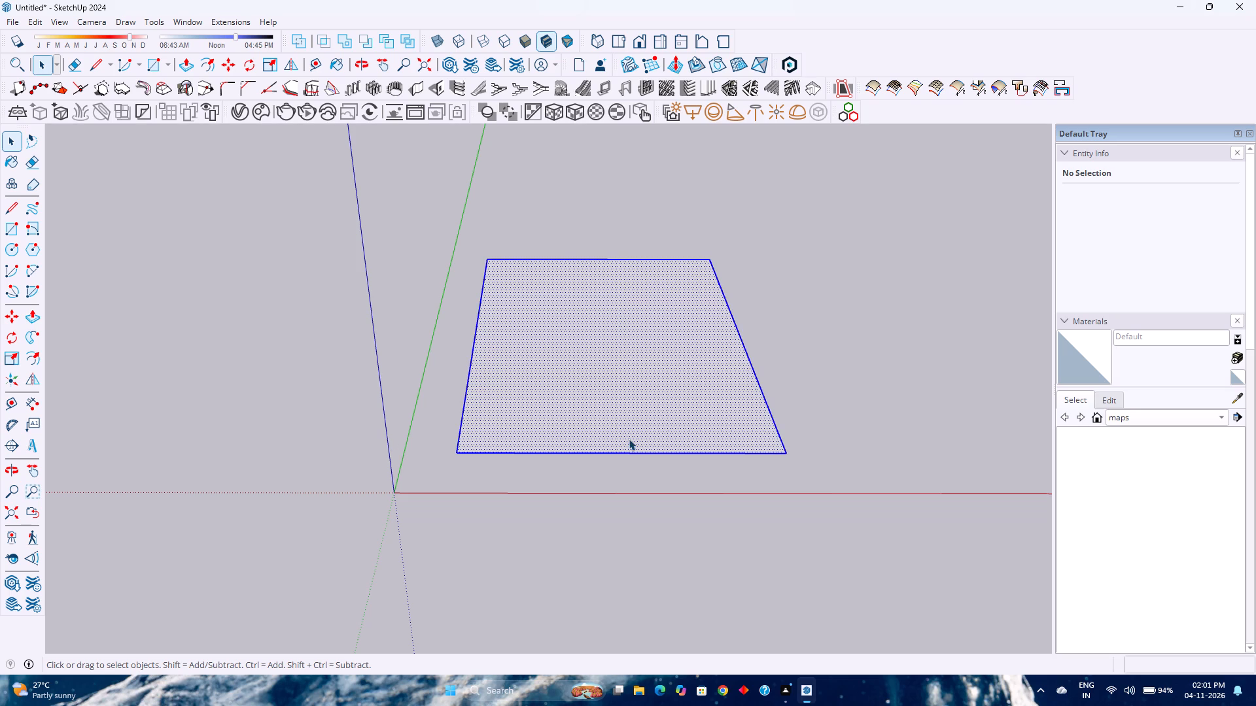
right_click(629, 438)
left_click(674, 221)
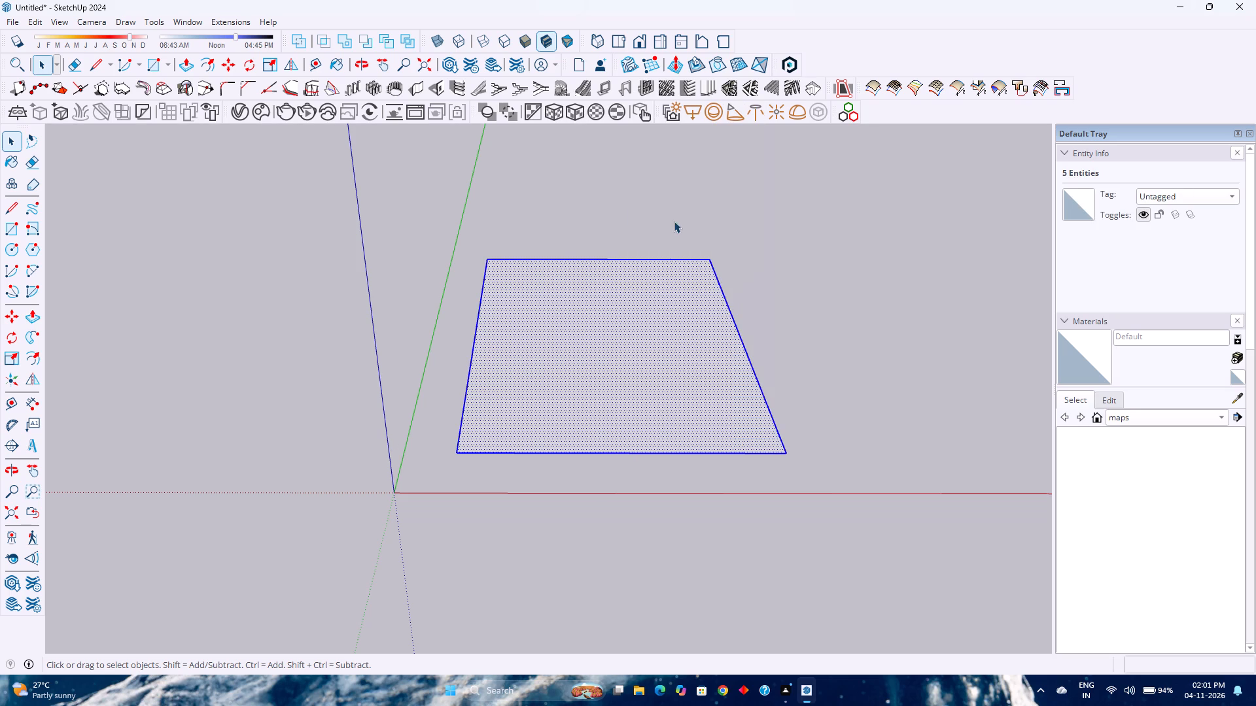
Open the floor group for editing and offset the face outline inward by 9 inches.
double_click(582, 420)
scroll(583, 411, "up", 2)
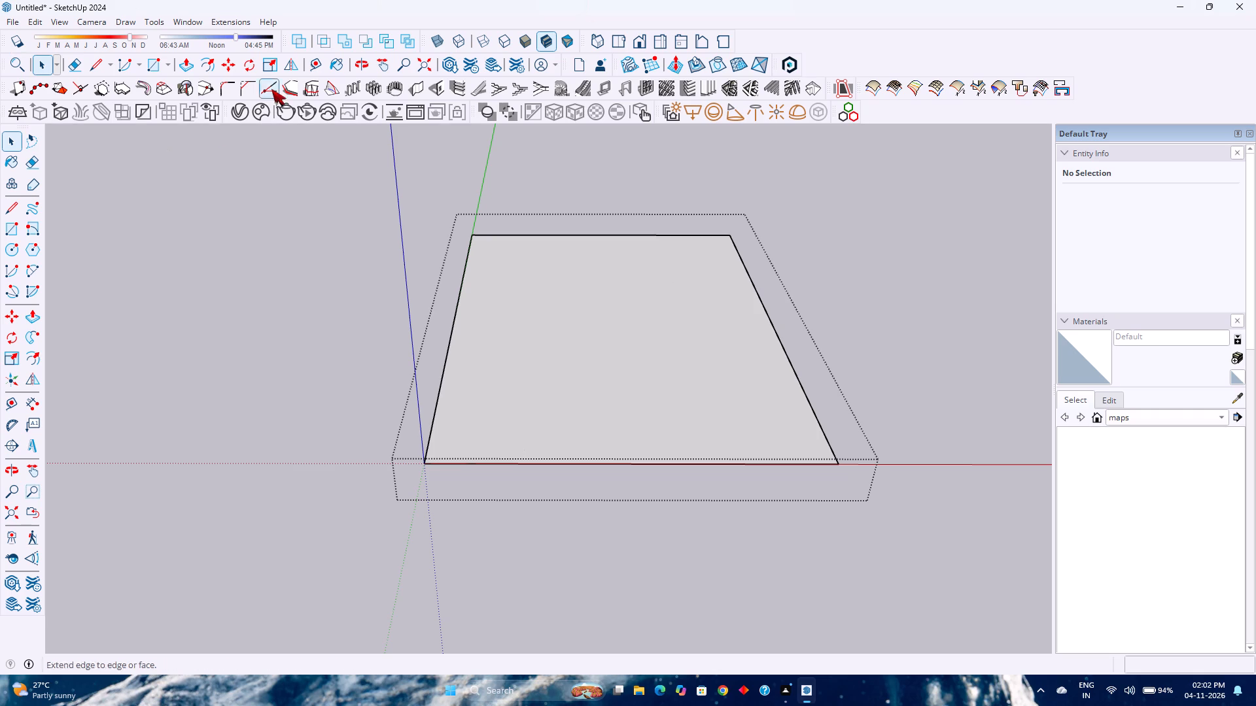
left_click(205, 69)
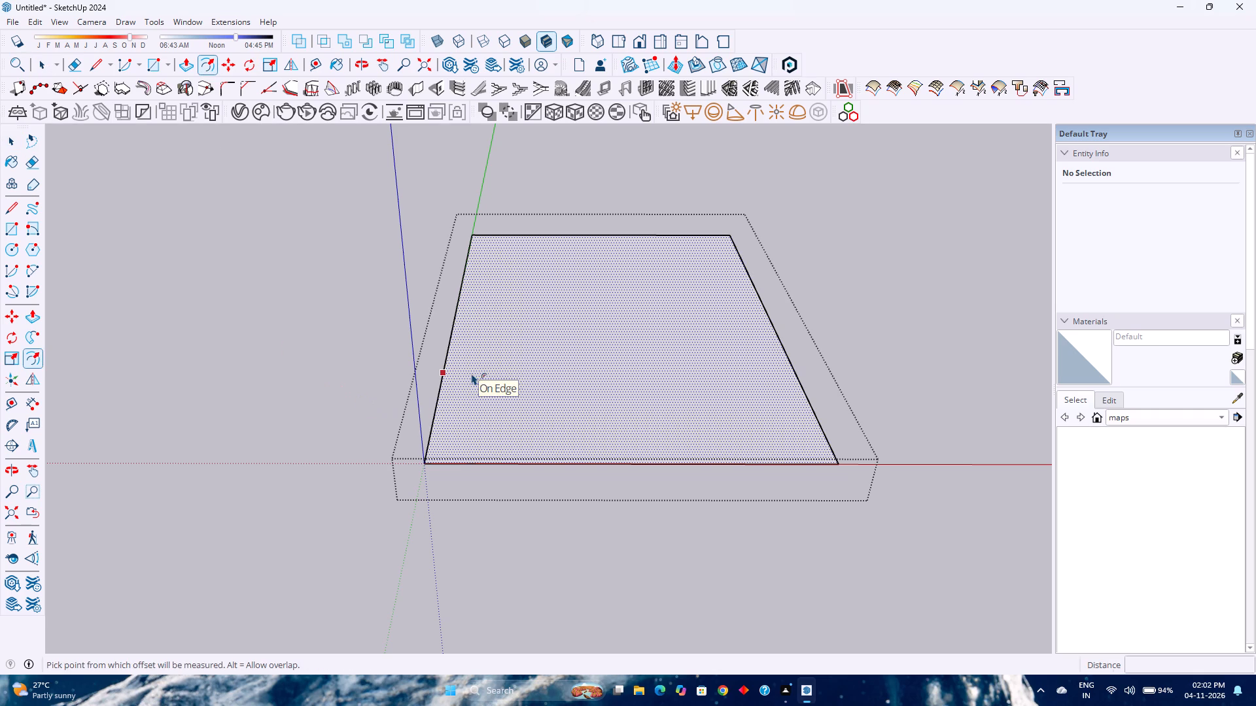
left_click(472, 373)
key("9")
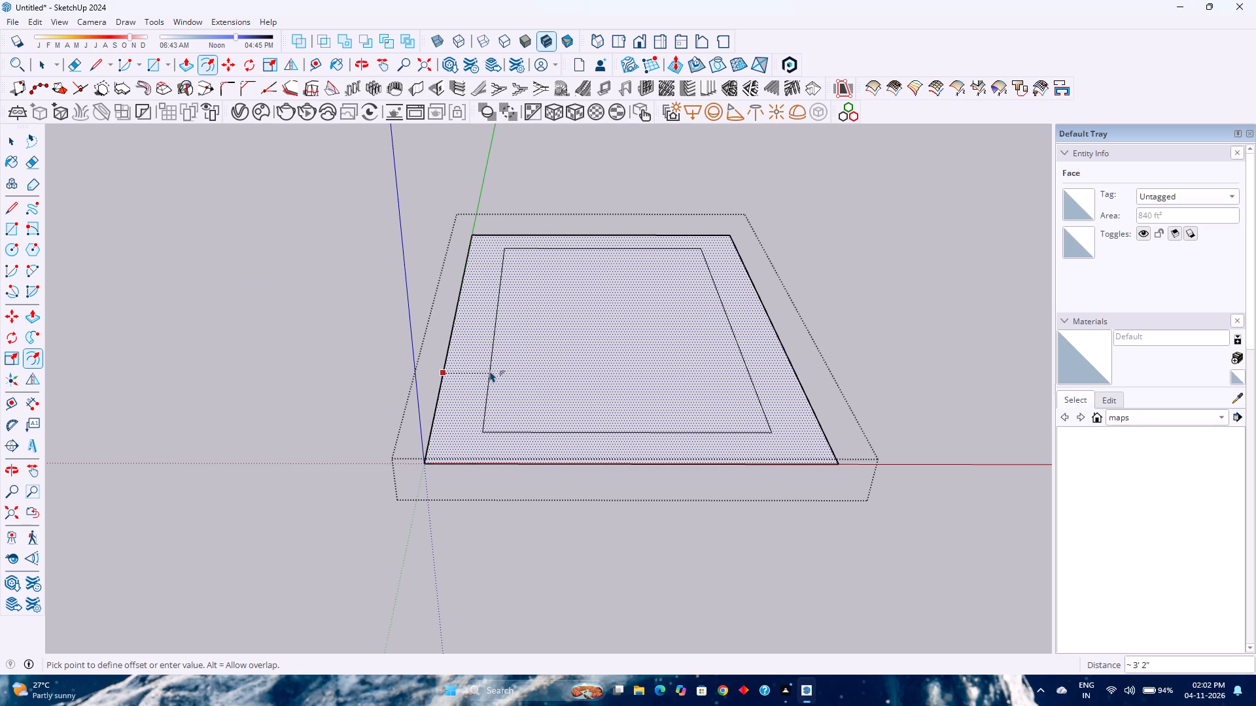
key("Return")
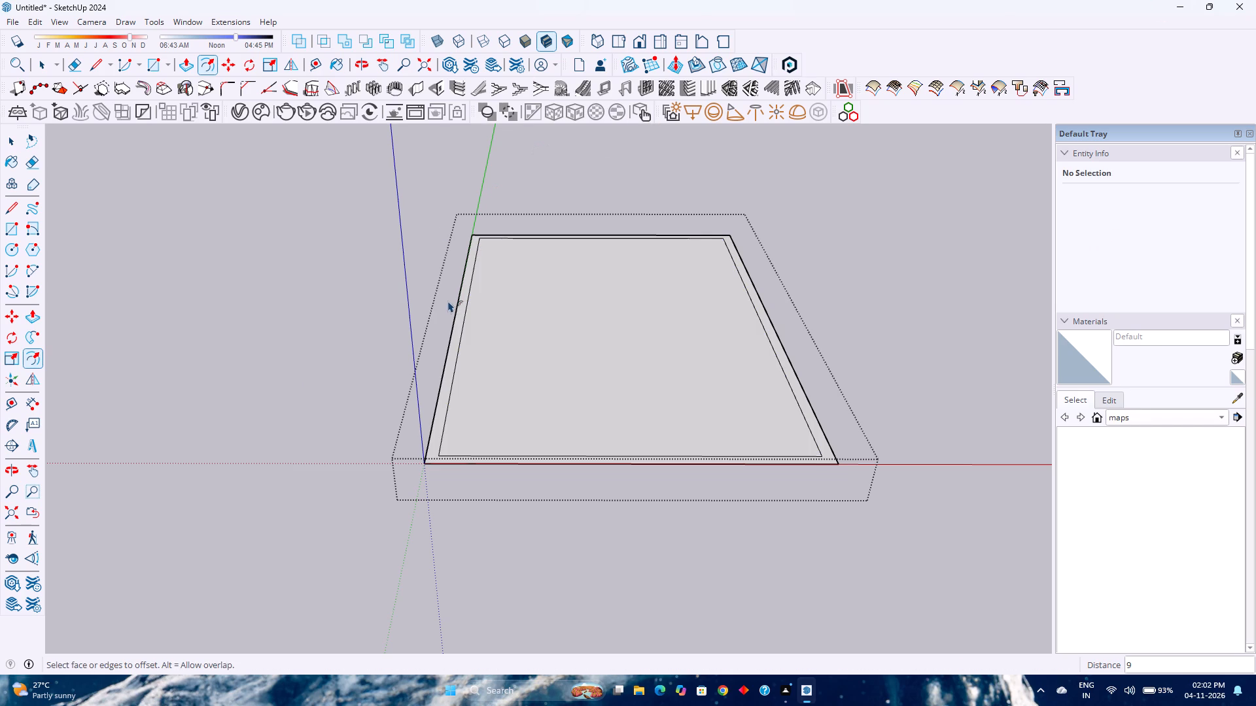
Push/Pull the border strip between the two outlines up 10' to form the walls.
key("p")
left_click(462, 316)
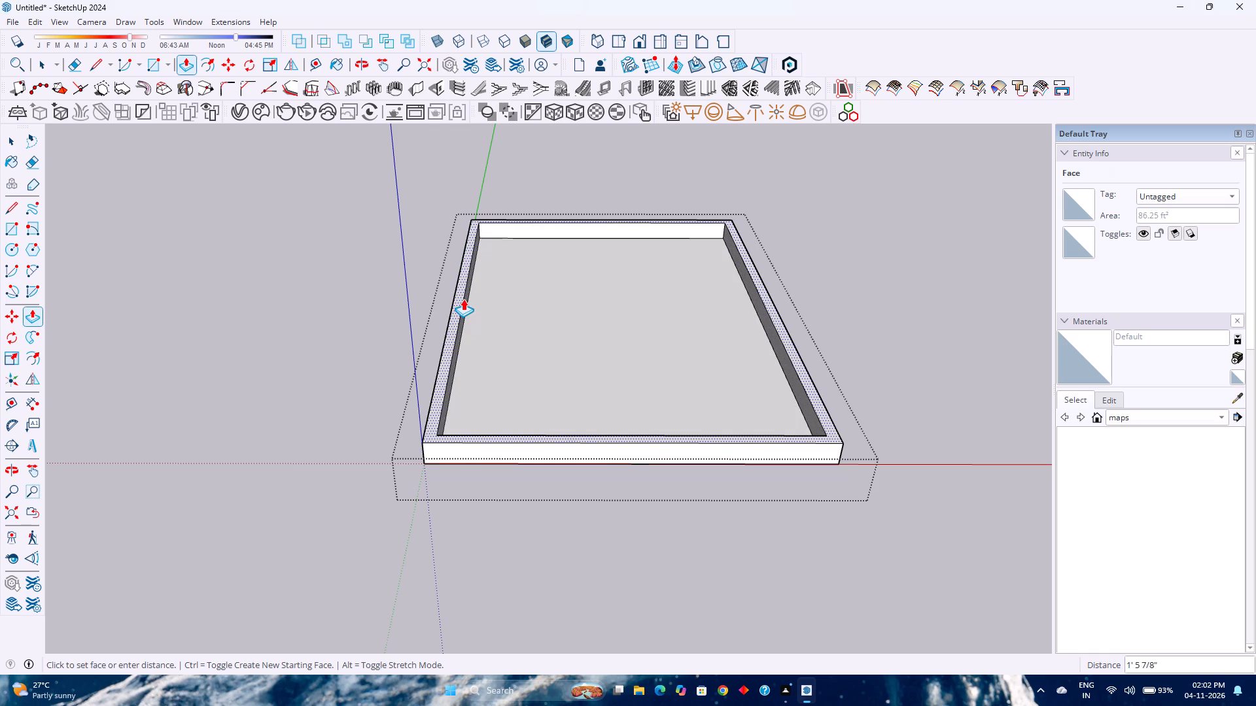
type("10'")
key("Return")
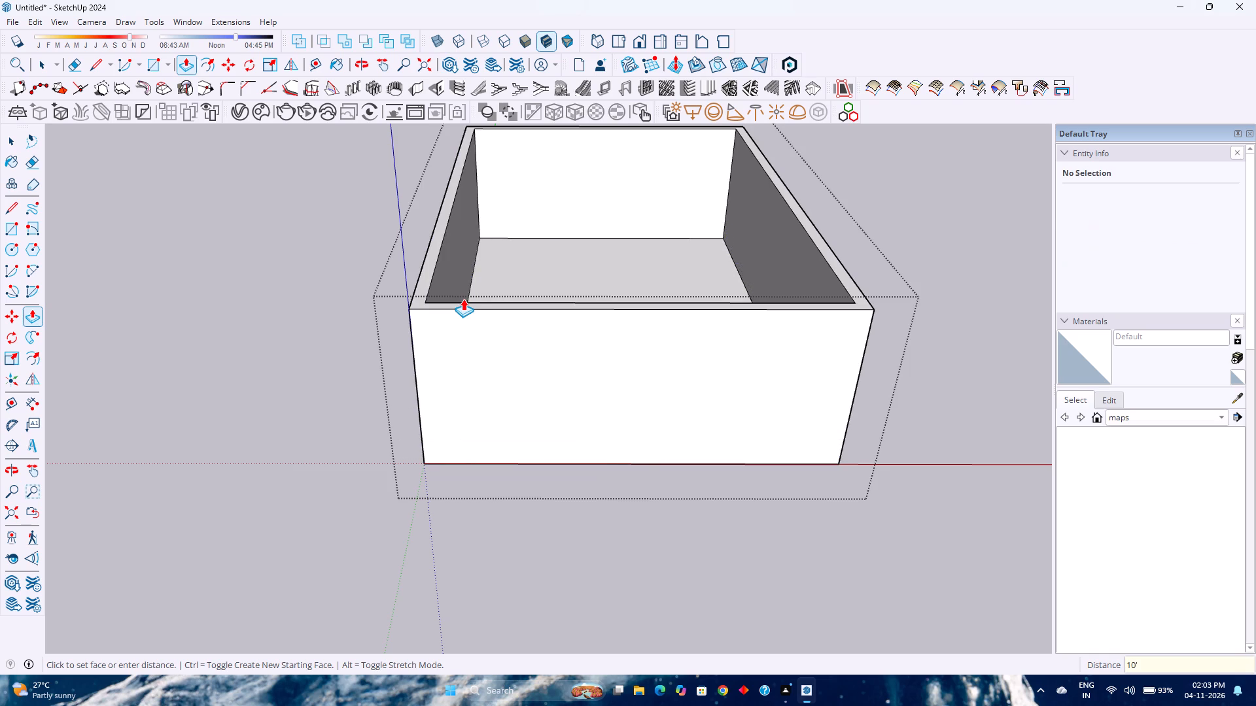
Place three vertical guides across the front wall: 2' from its left edge, another 9' further, and another 2' further.
scroll(487, 326, "down", 4)
middle_click_drag(519, 388, 447, 276)
middle_click(447, 276)
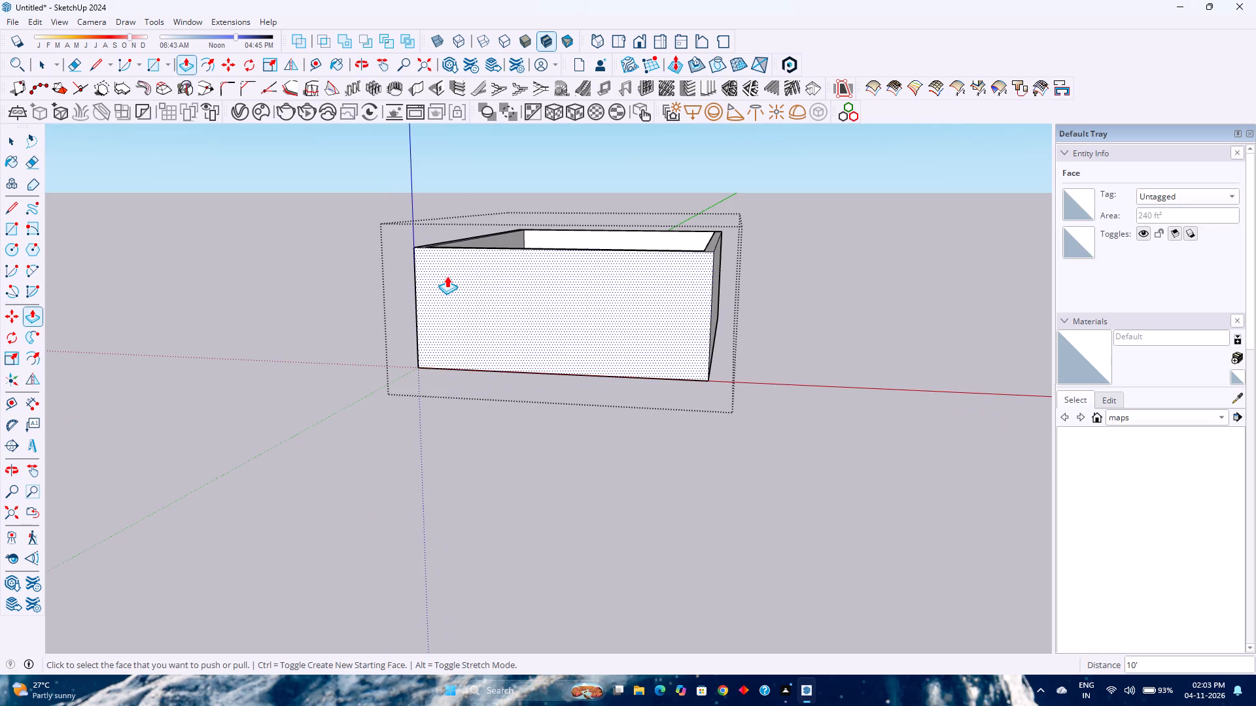
scroll(445, 281, "down", 1)
scroll(445, 282, "up", 3)
middle_click_drag(445, 282, 484, 275)
middle_click(484, 275)
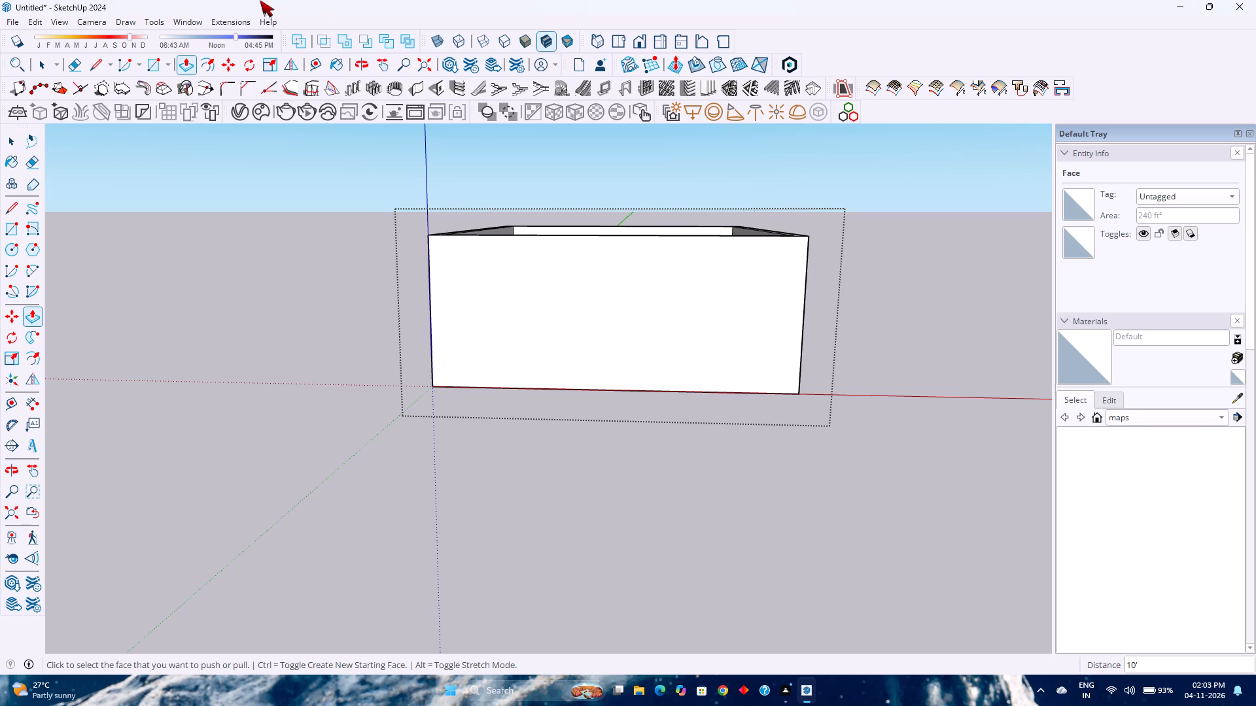
left_click(314, 64)
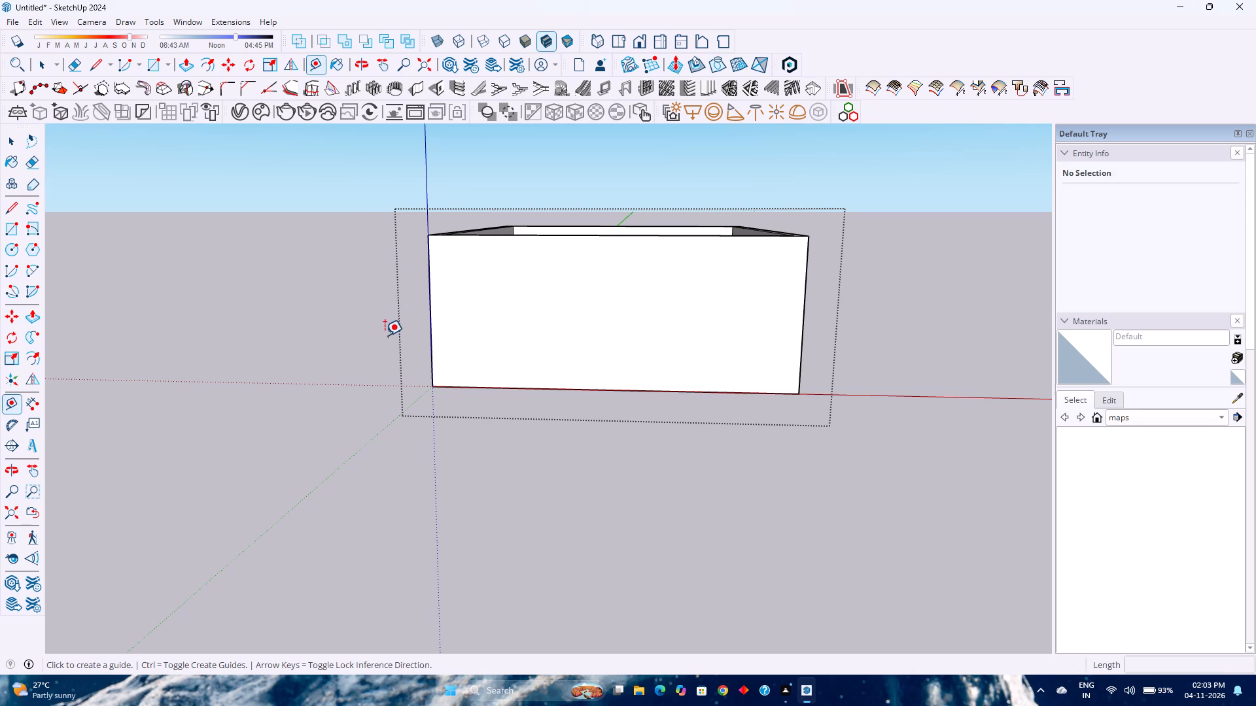
left_click(434, 331)
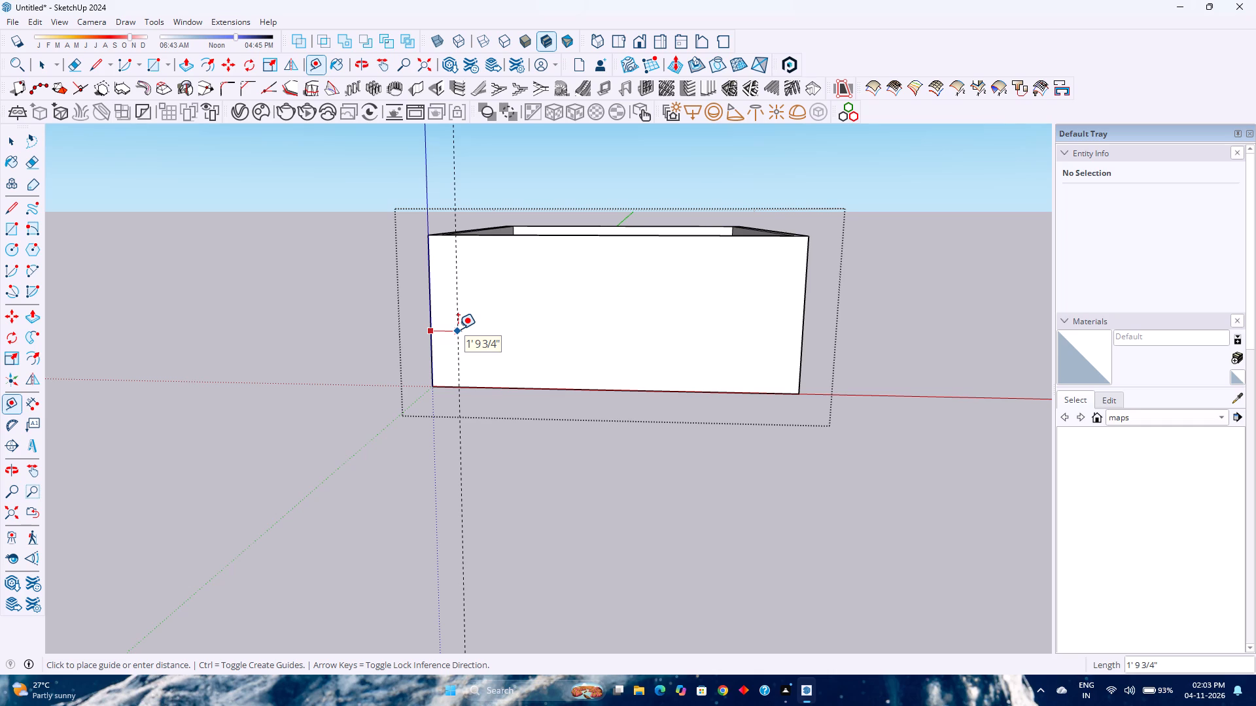
type("2'")
key("Return")
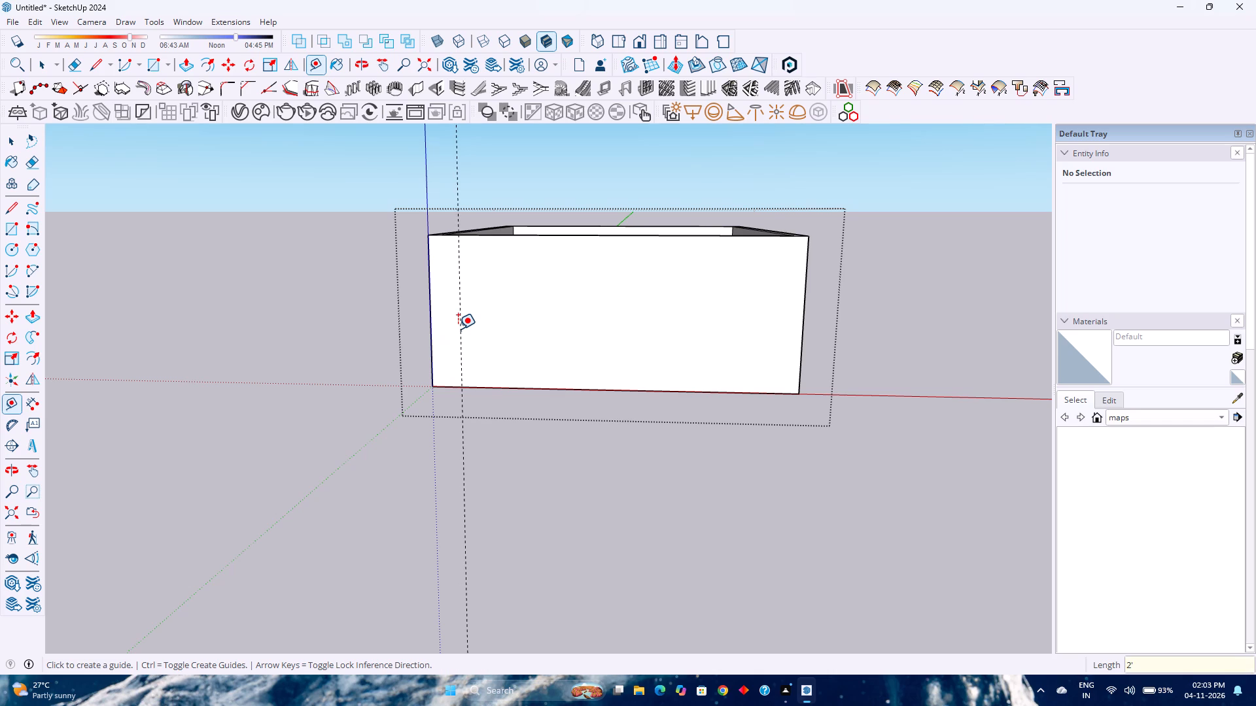
left_click(460, 313)
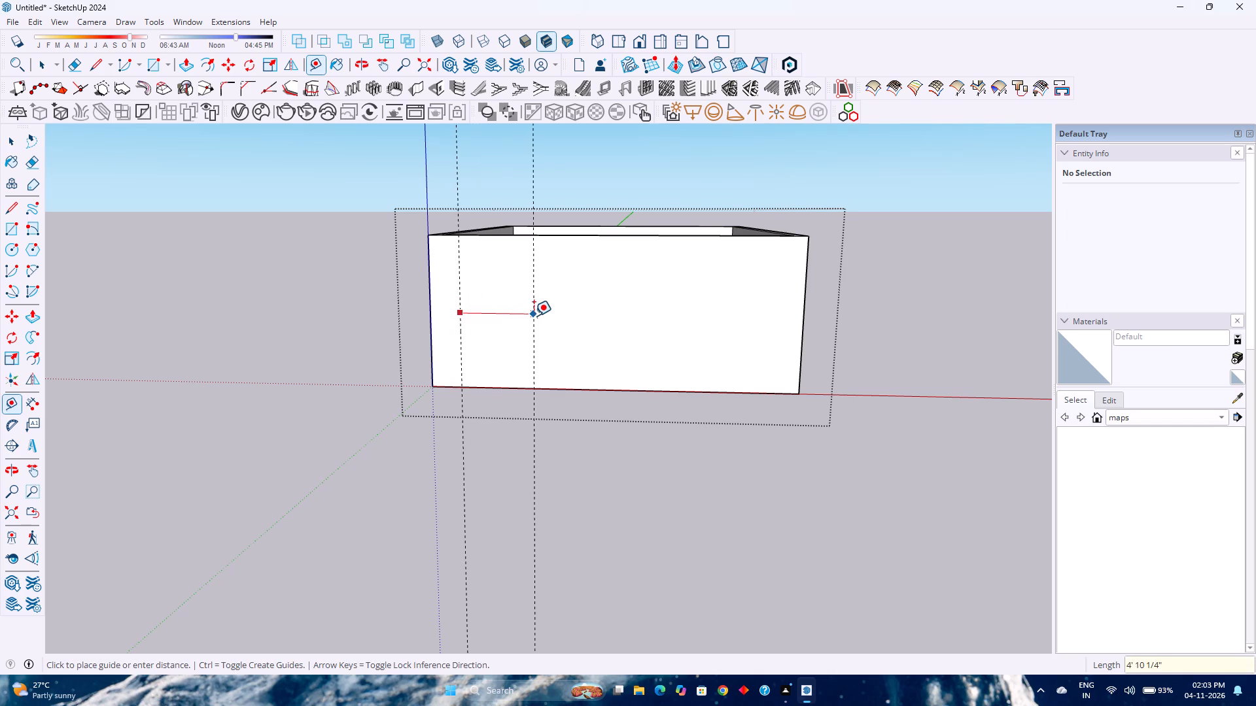
type("9'")
key("Return")
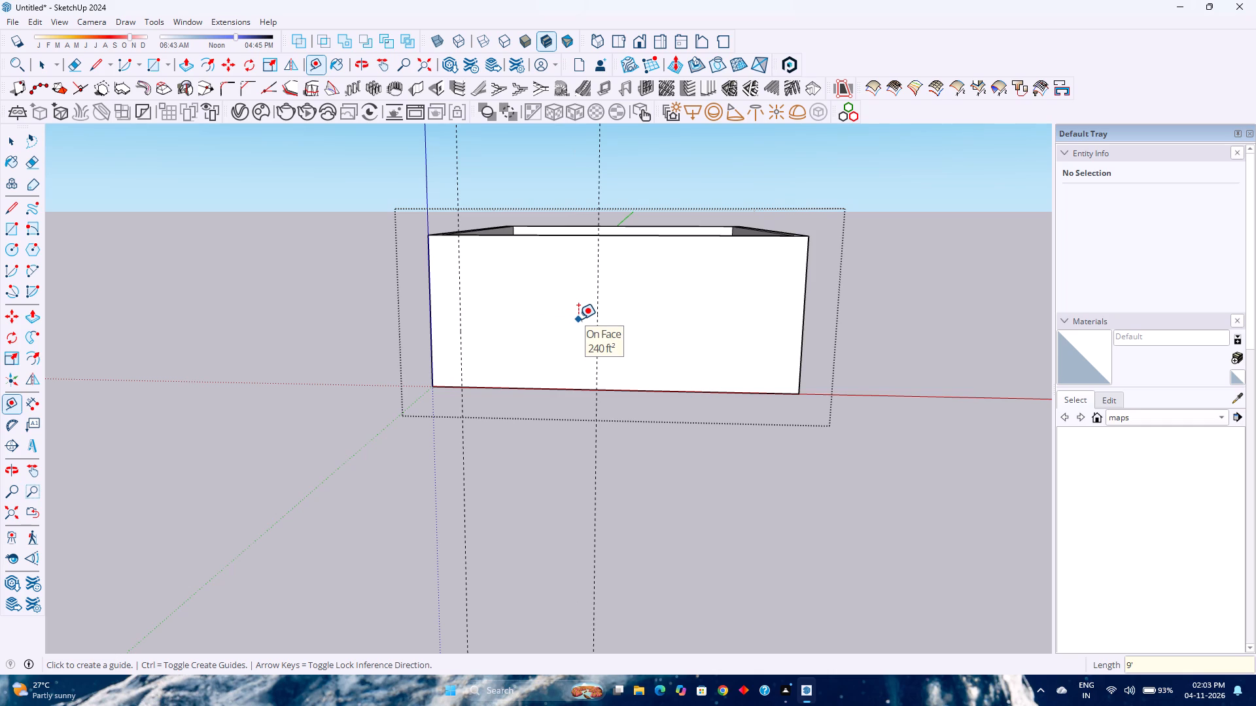
left_click(599, 301)
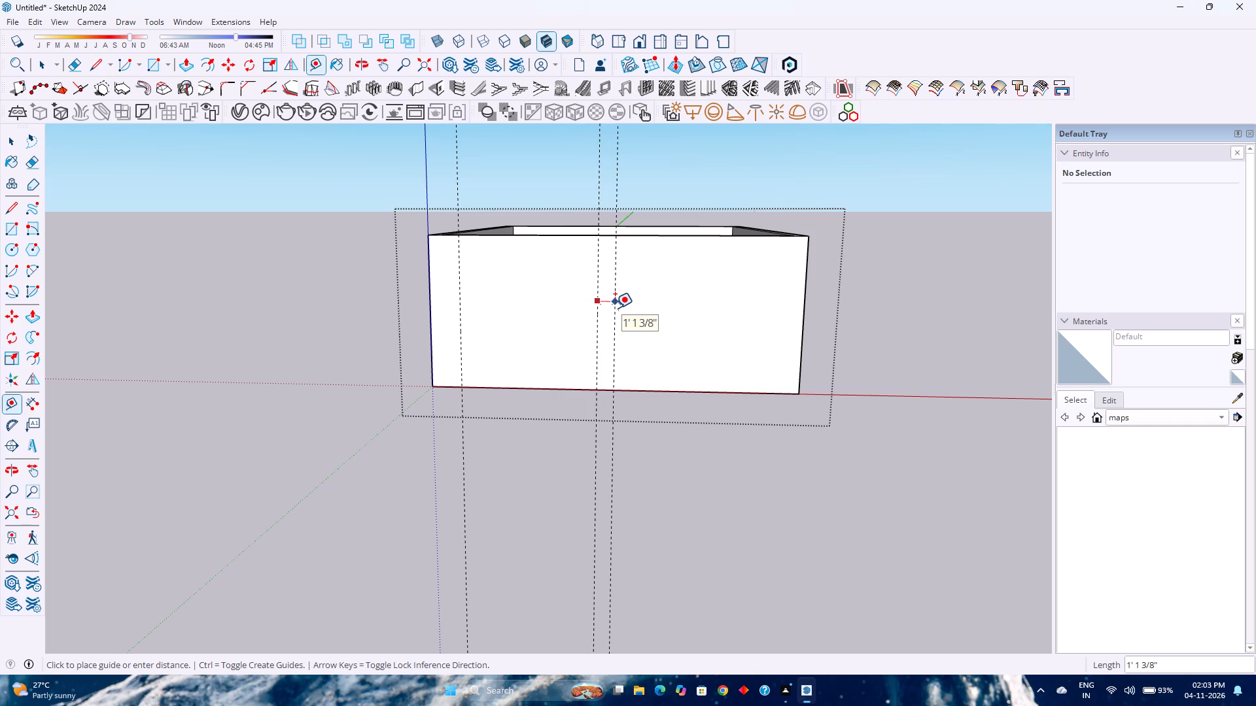
type("2'")
key("Return")
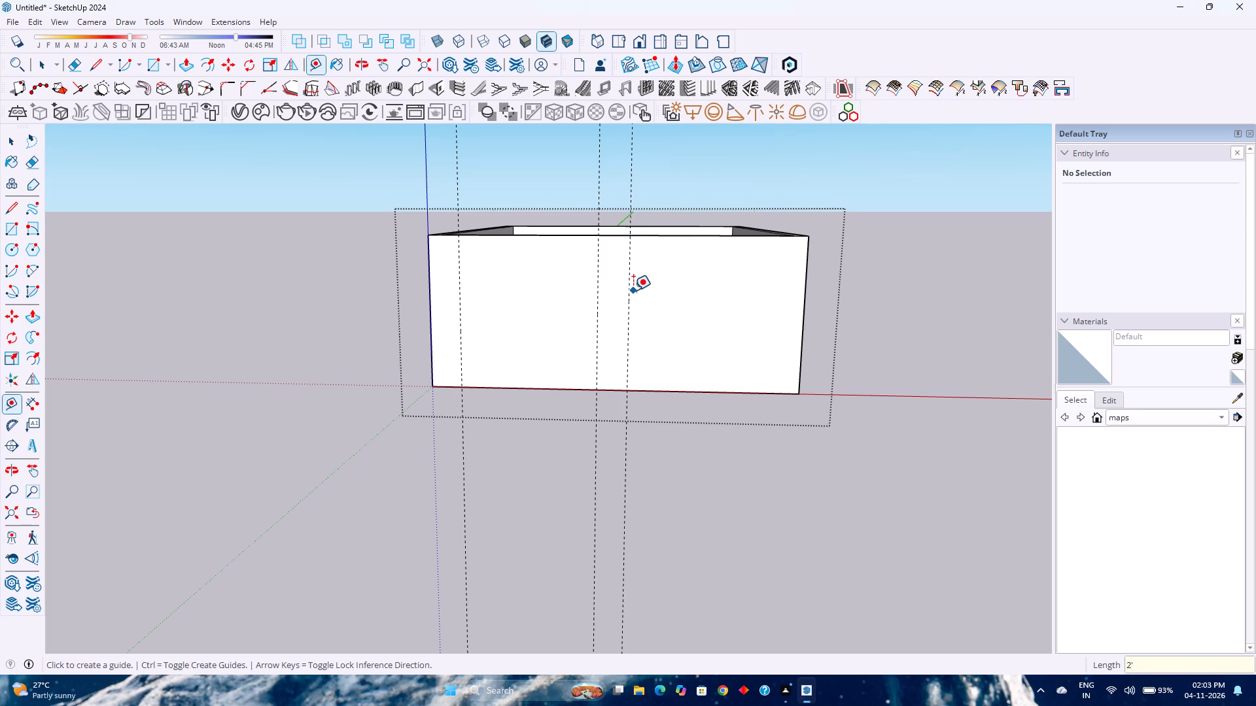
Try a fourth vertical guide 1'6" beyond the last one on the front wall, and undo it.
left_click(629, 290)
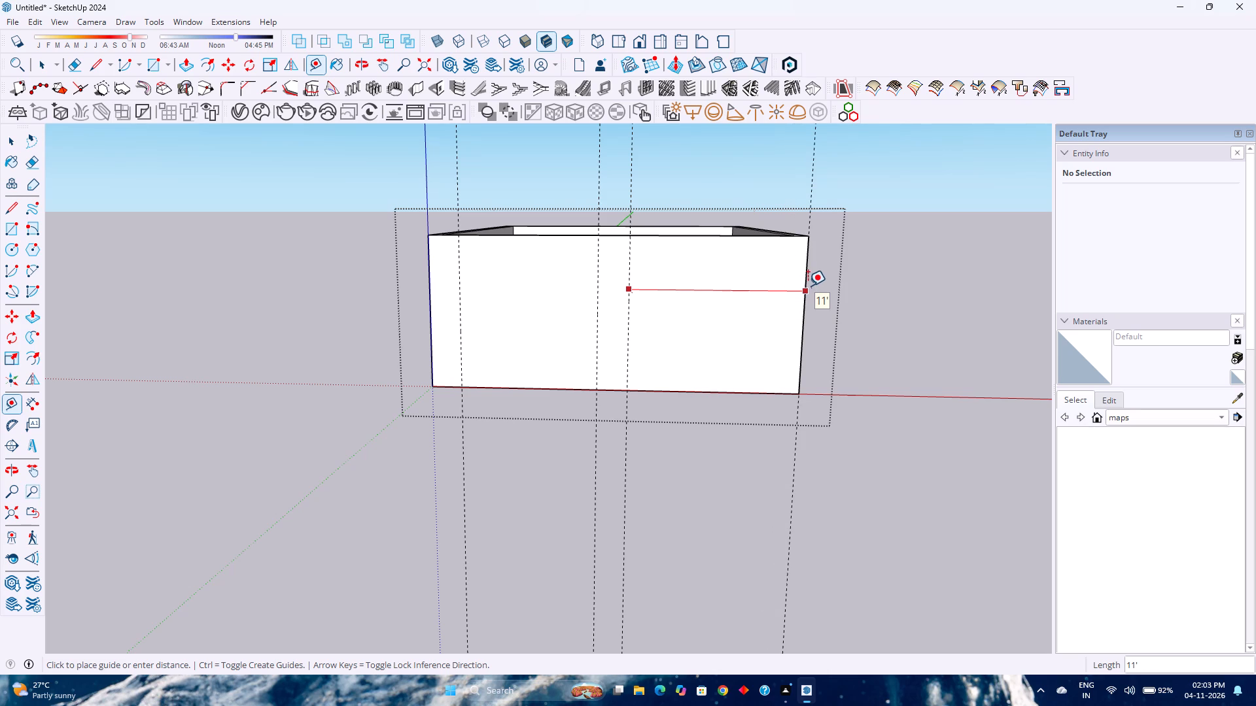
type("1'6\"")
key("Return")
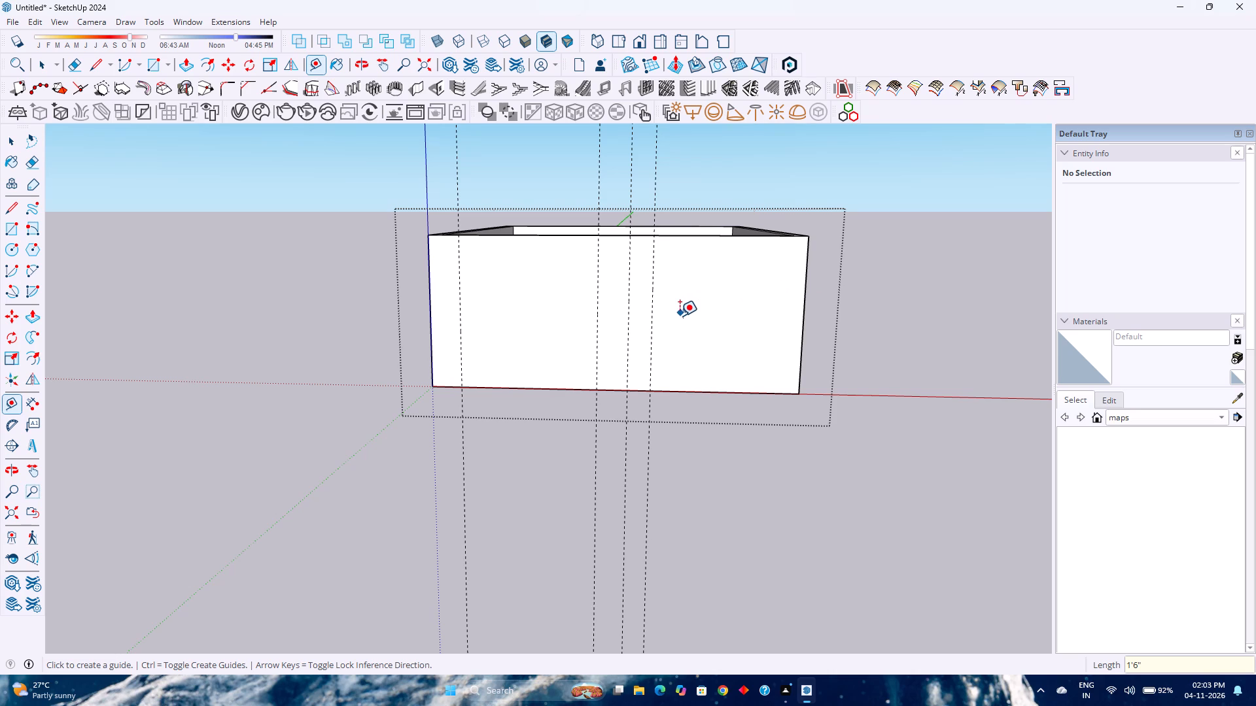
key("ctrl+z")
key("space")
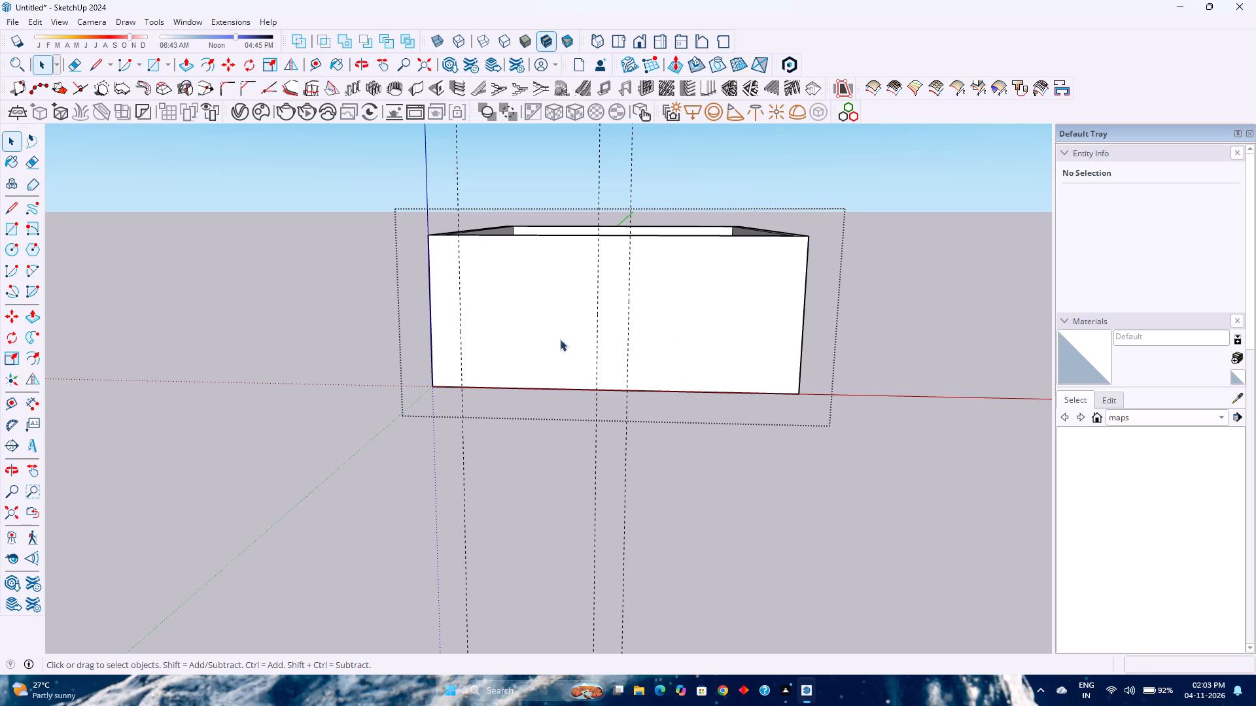
Place a horizontal guide 2 inches above the front wall's bottom edge.
middle_click_drag(497, 329, 557, 405, "shift")
middle_click(557, 405, "shift")
left_click(568, 383)
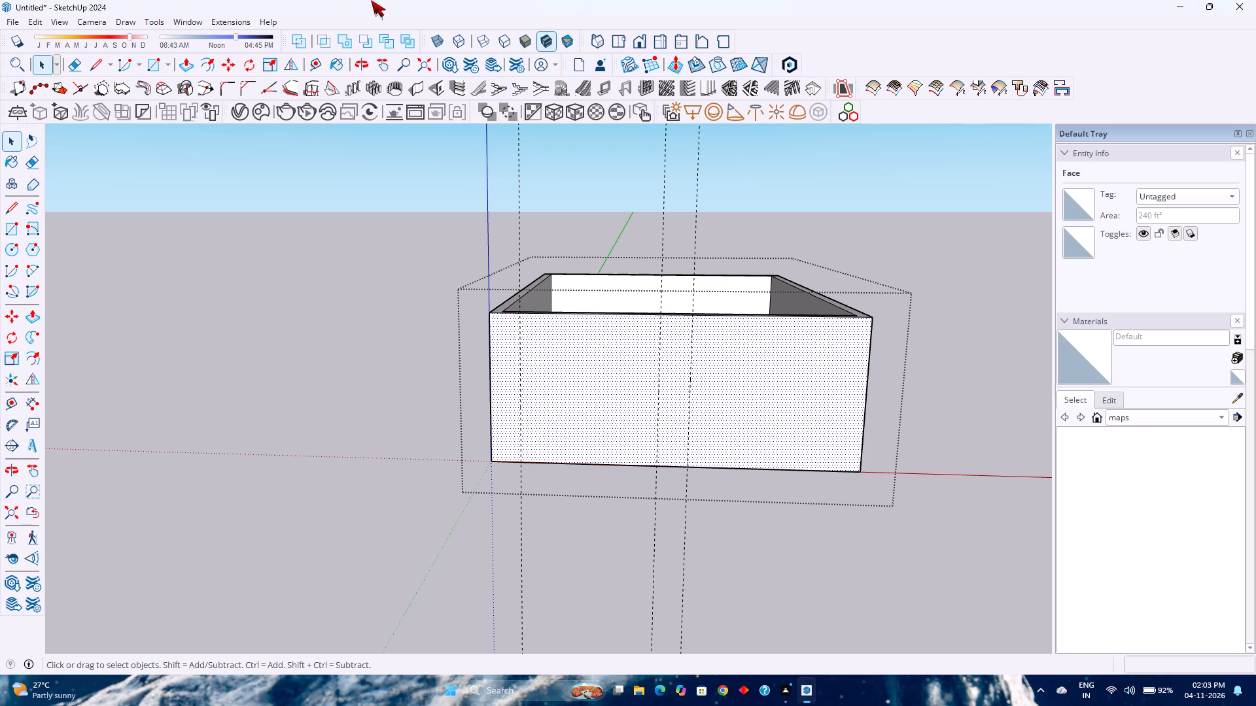
left_click(316, 71)
left_click(556, 465)
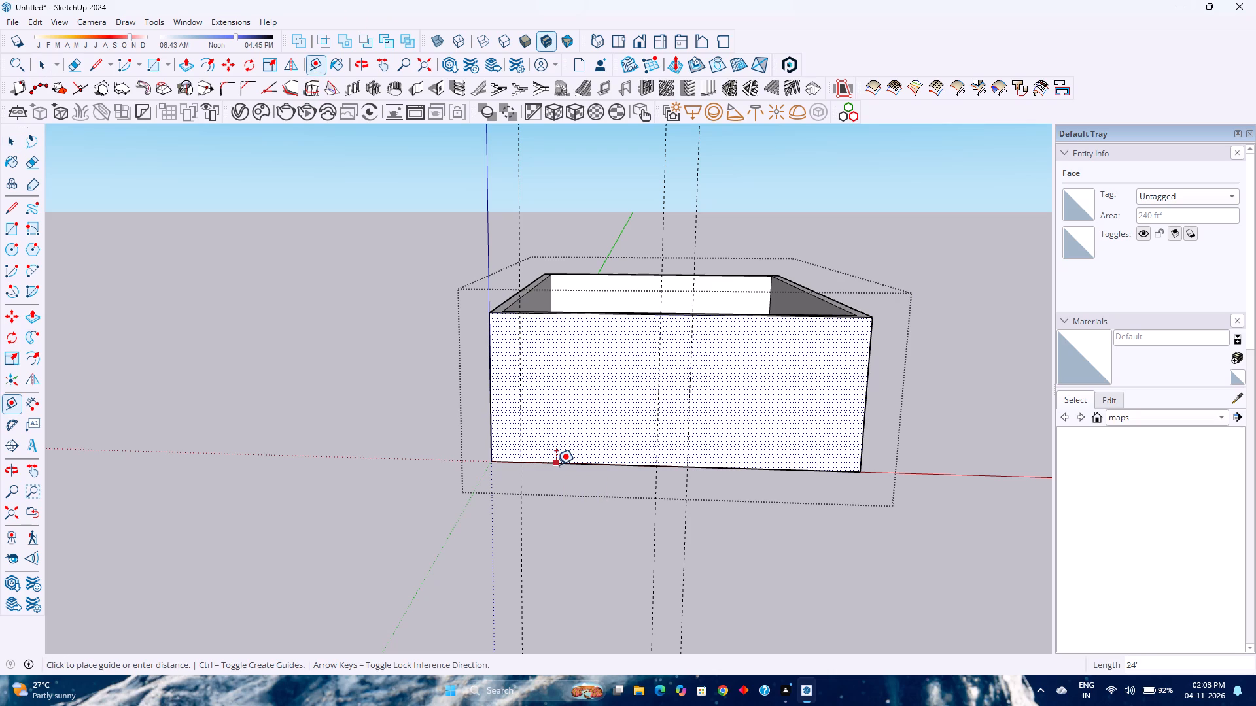
key("Up")
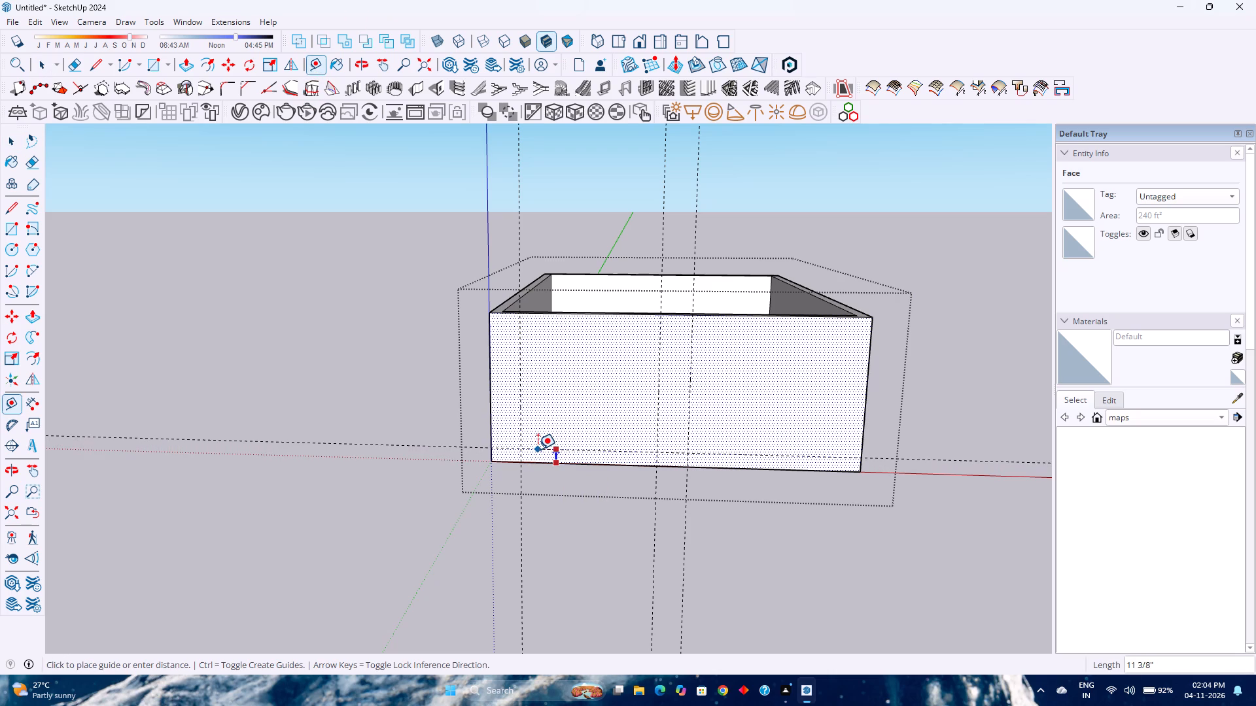
key("2")
key("Return")
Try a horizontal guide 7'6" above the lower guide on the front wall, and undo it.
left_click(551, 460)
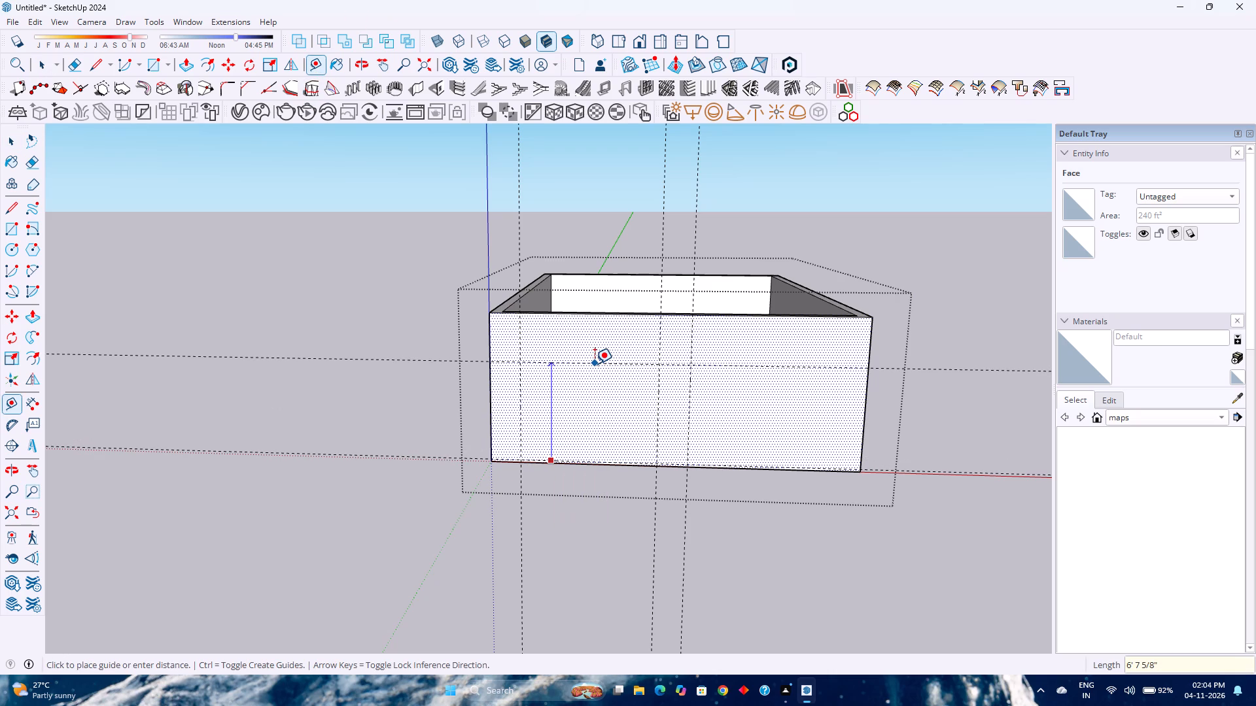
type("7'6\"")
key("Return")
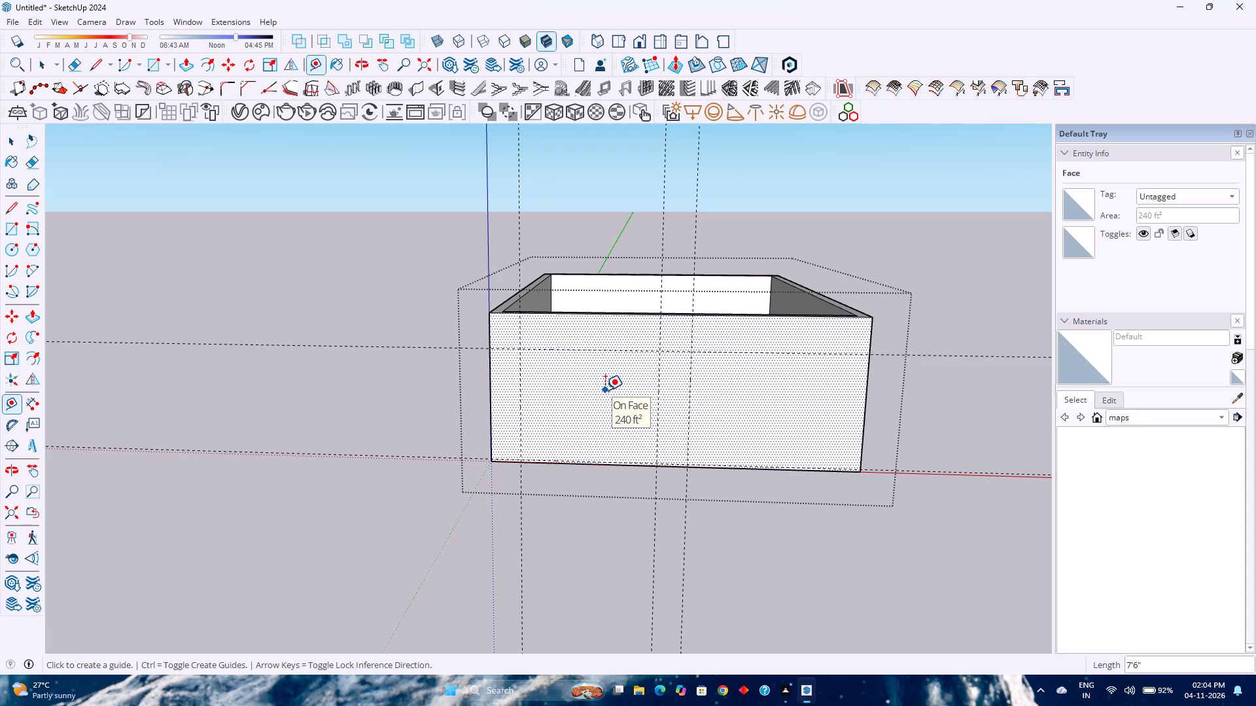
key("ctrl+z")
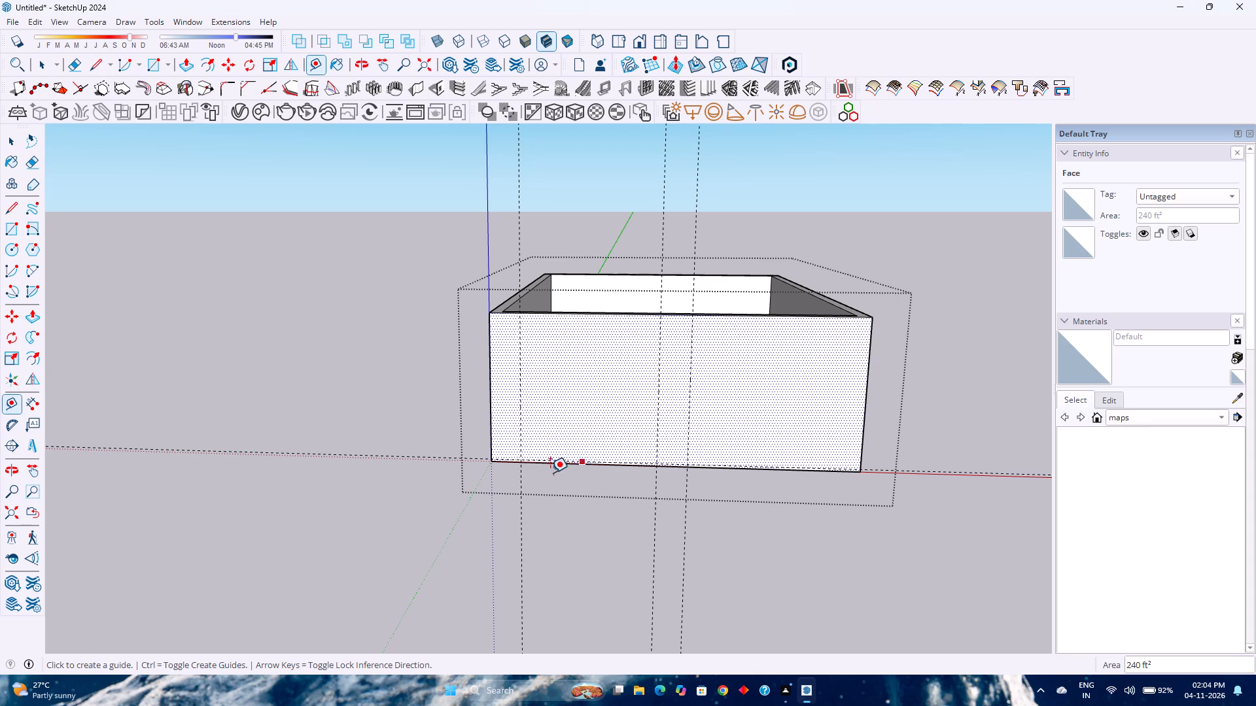
Place a horizontal guide 9' above the lower horizontal guide on the front wall.
left_click(542, 459)
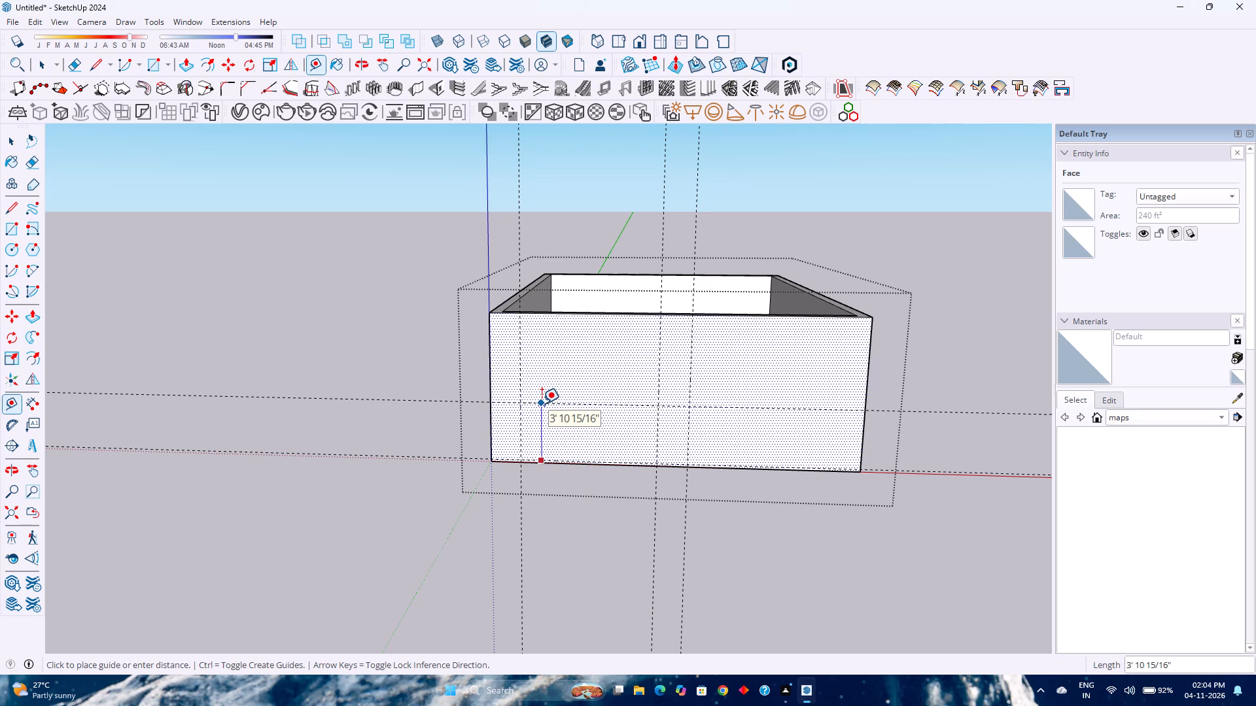
type("9'")
key("Return")
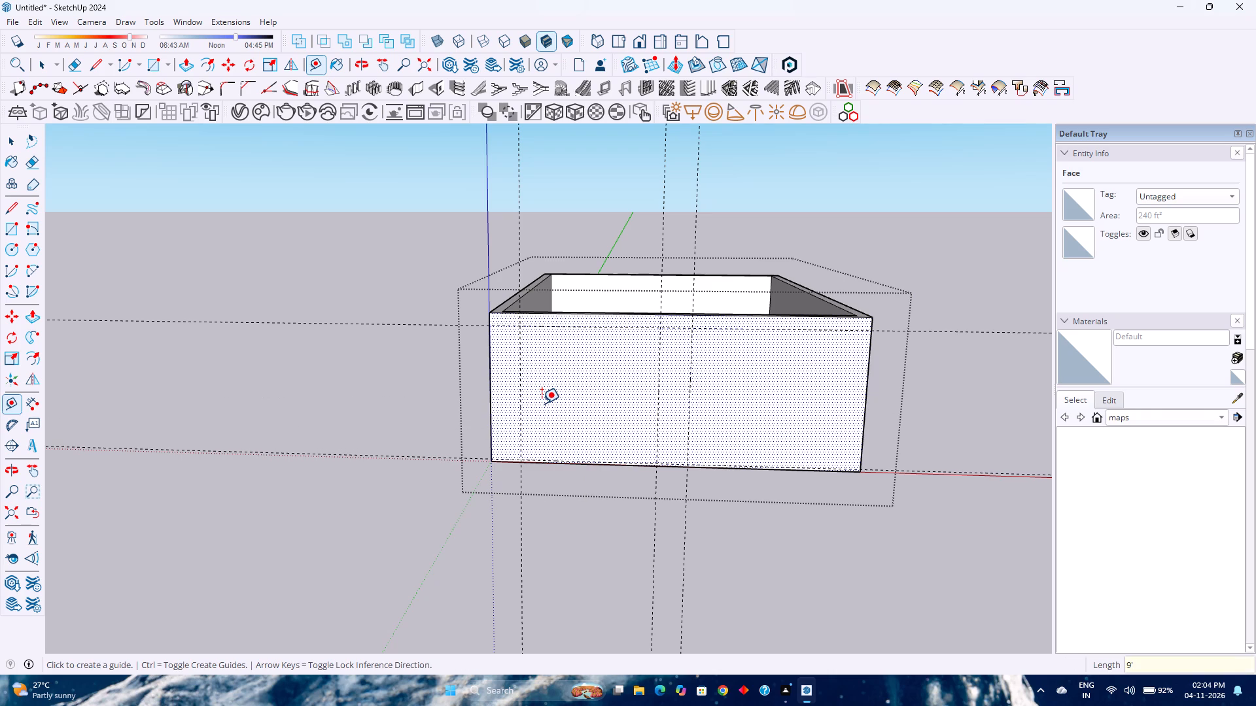
Draw a rectangle between the first two vertical guides and the two horizontal guides, and push it in 9 inches to cut an opening.
key("r")
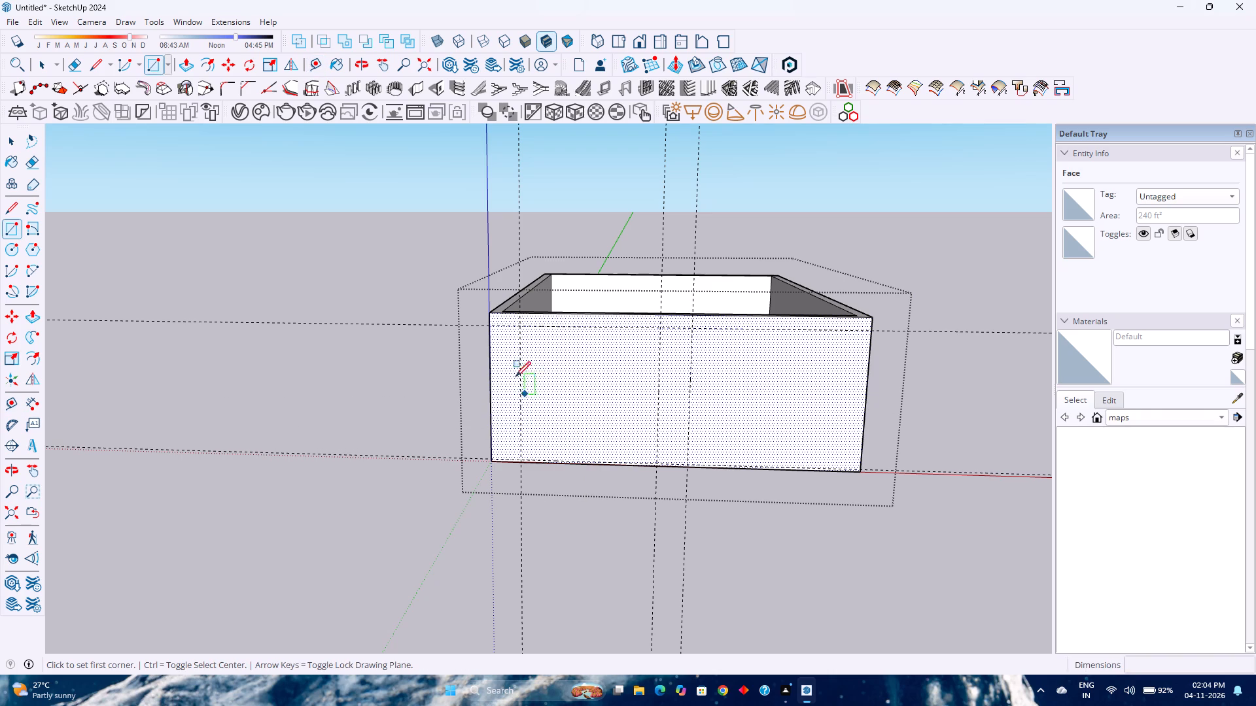
left_click(521, 324)
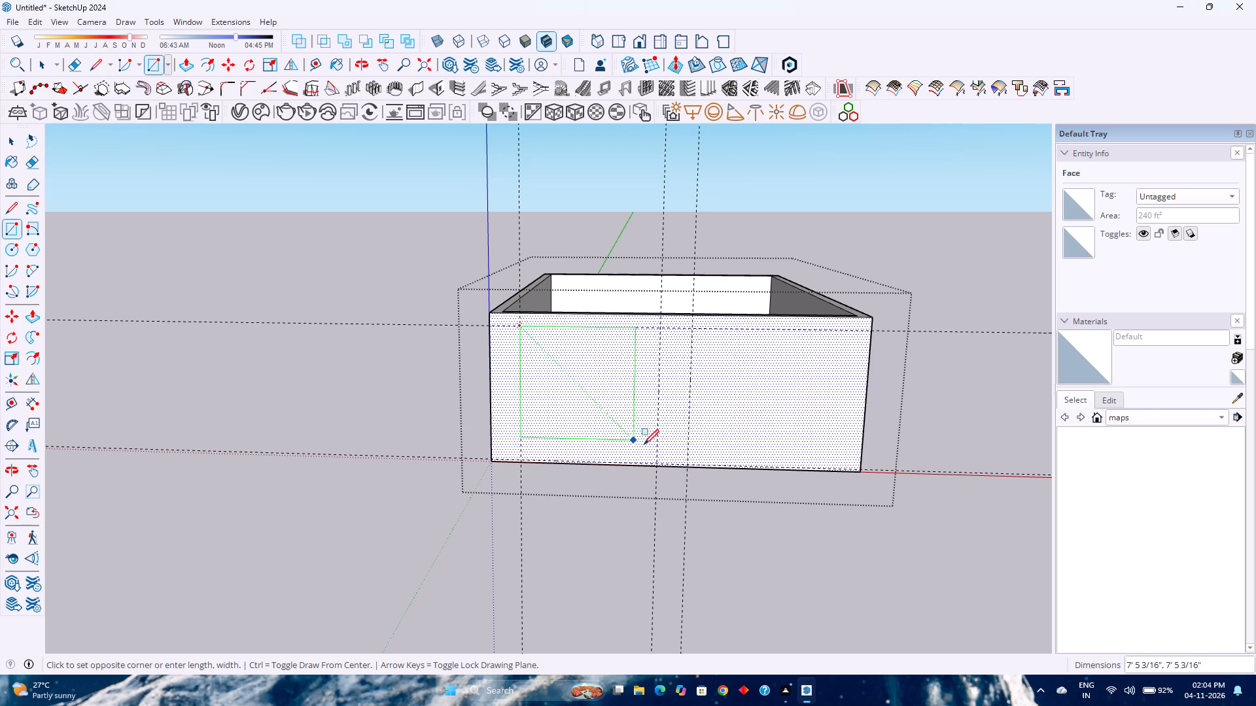
left_click(661, 460)
key("p")
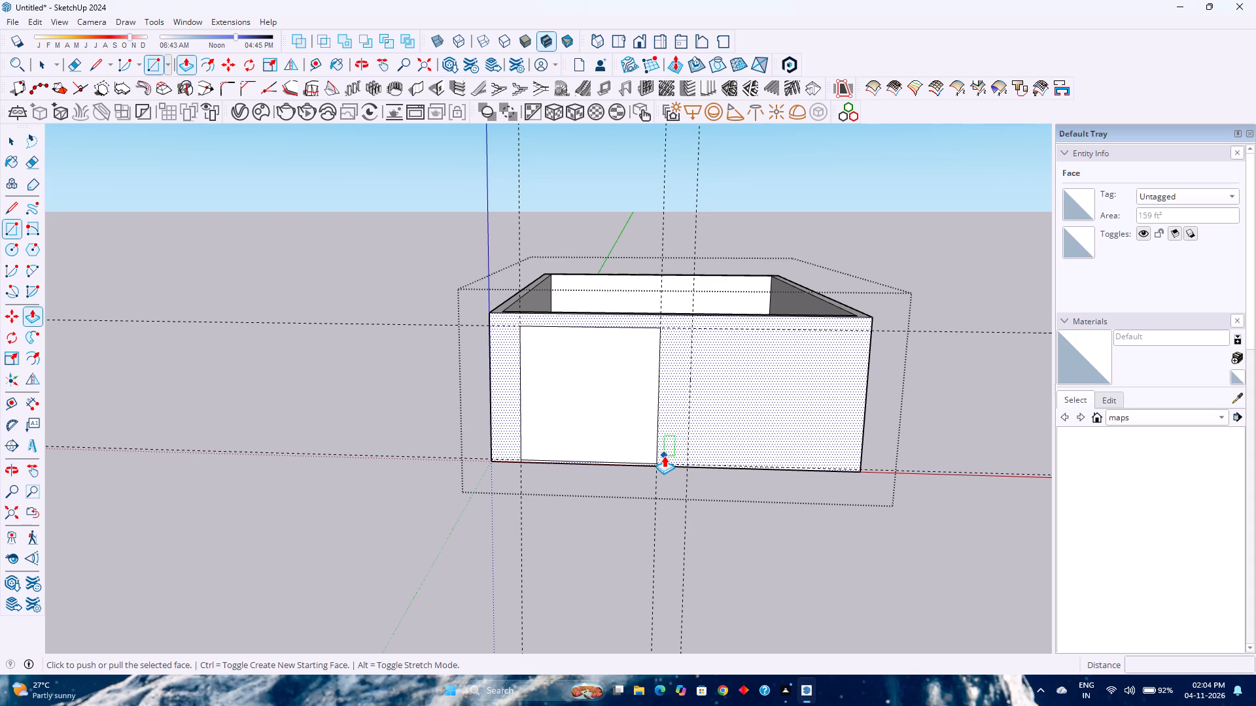
key("Escape")
left_click(582, 430)
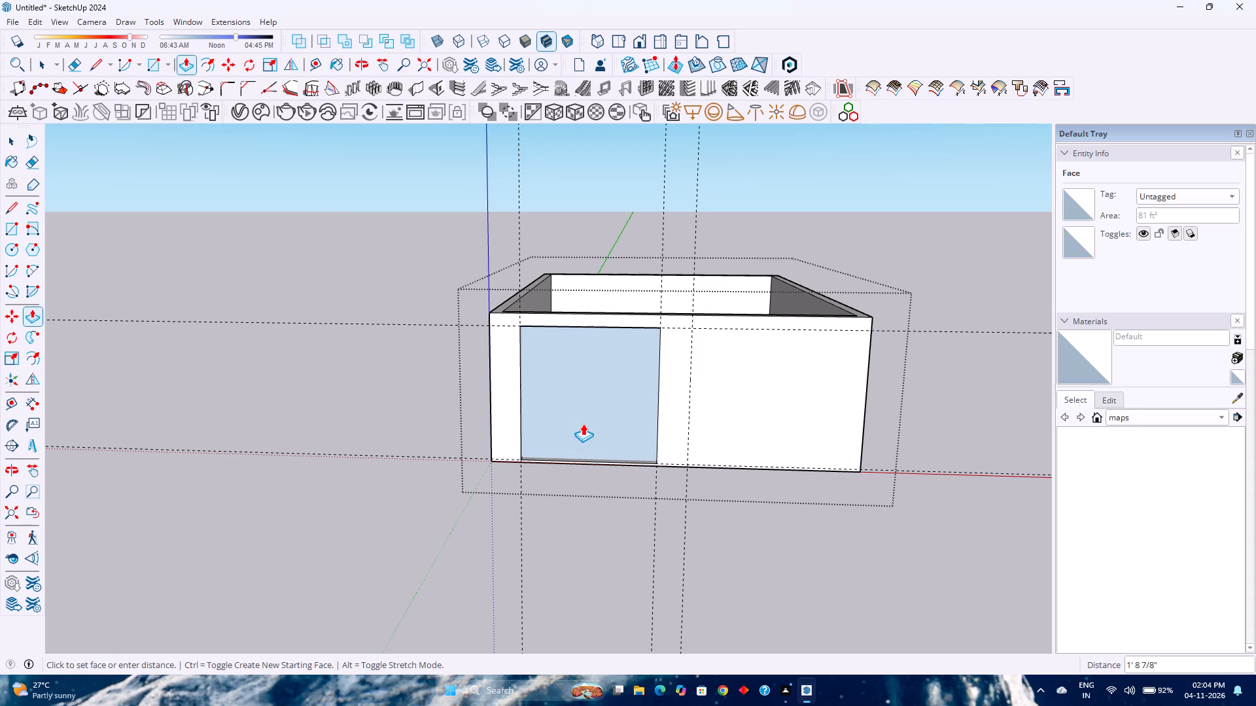
key("9")
key("Return")
key("space")
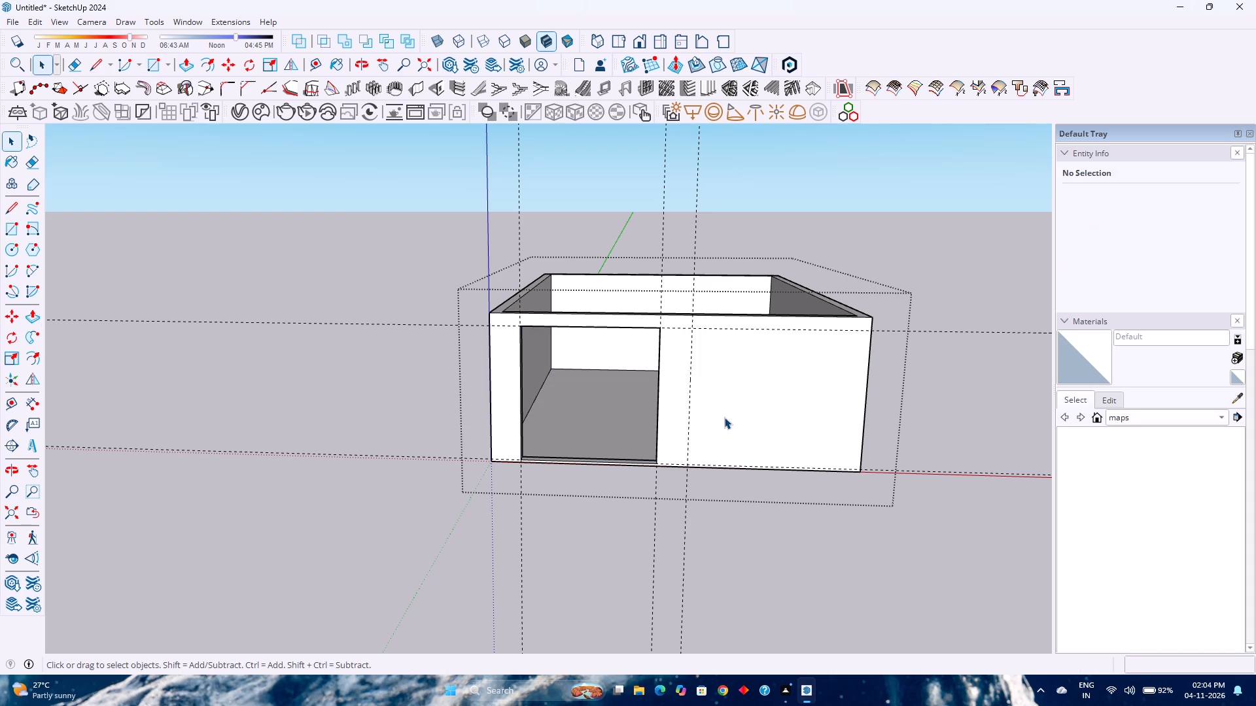
Split the front wall with a full-height line along the third vertical guide and pull the larger section without the opening outward 2'.
key("l")
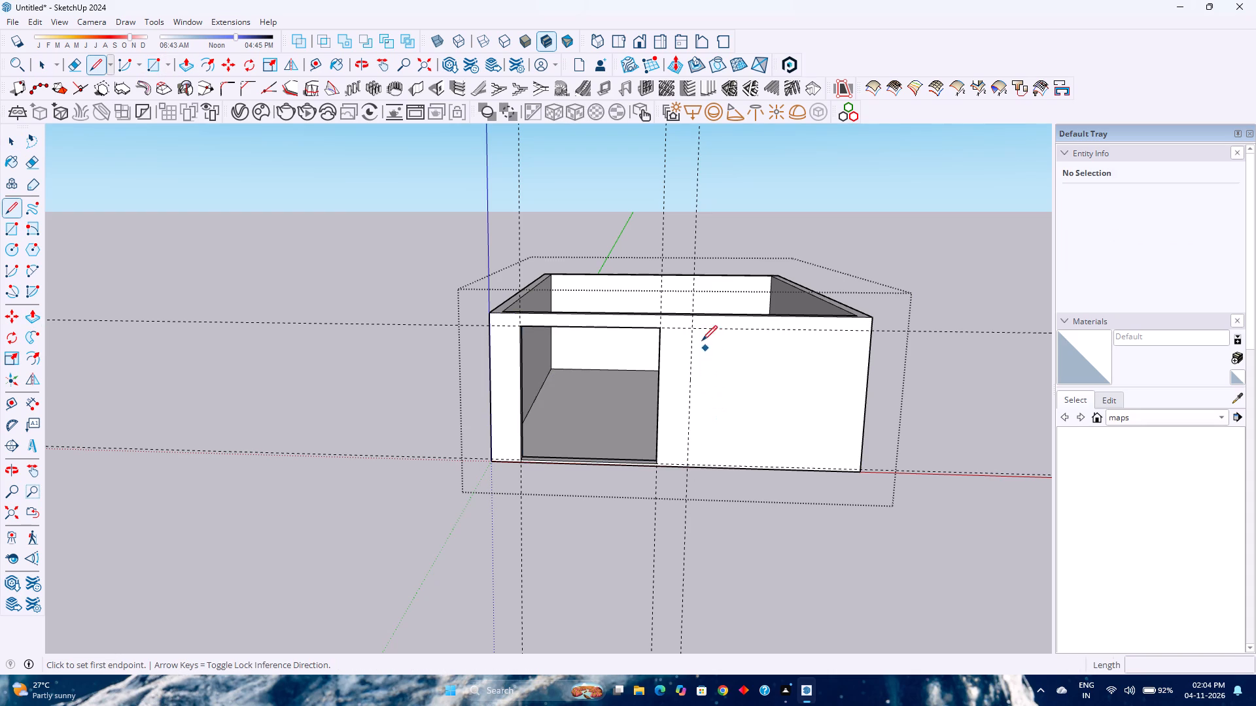
left_click(695, 315)
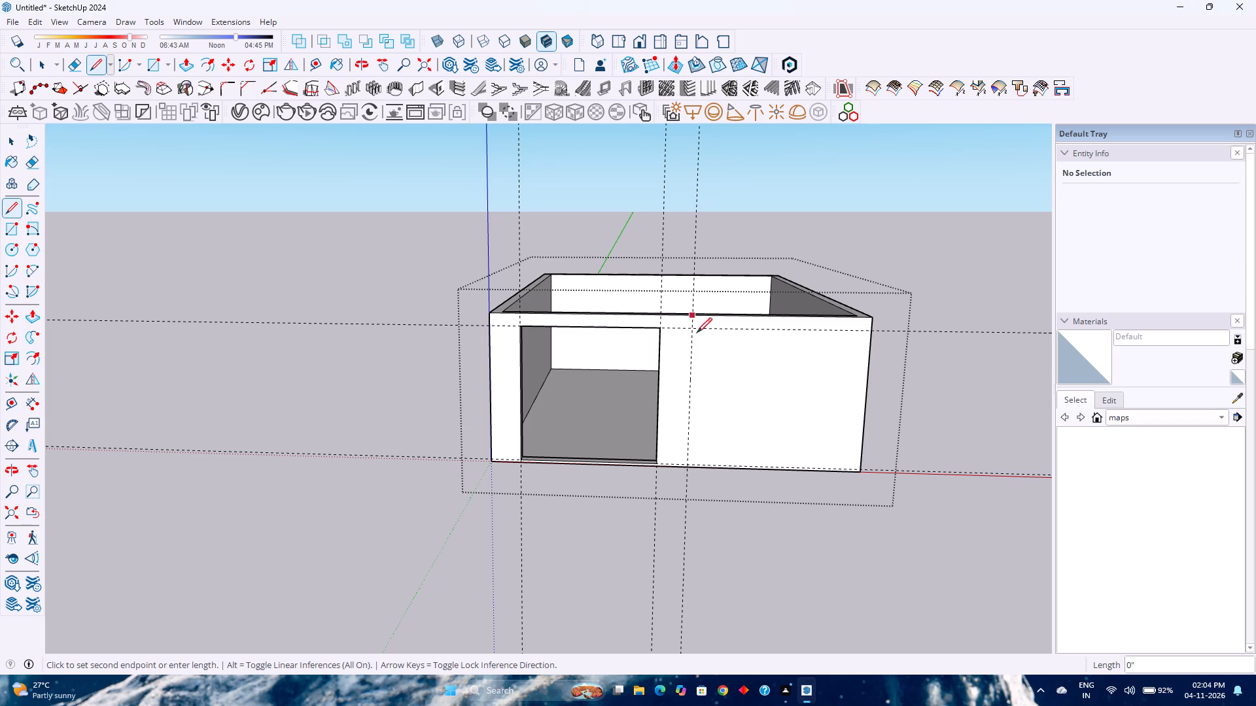
left_click(693, 467)
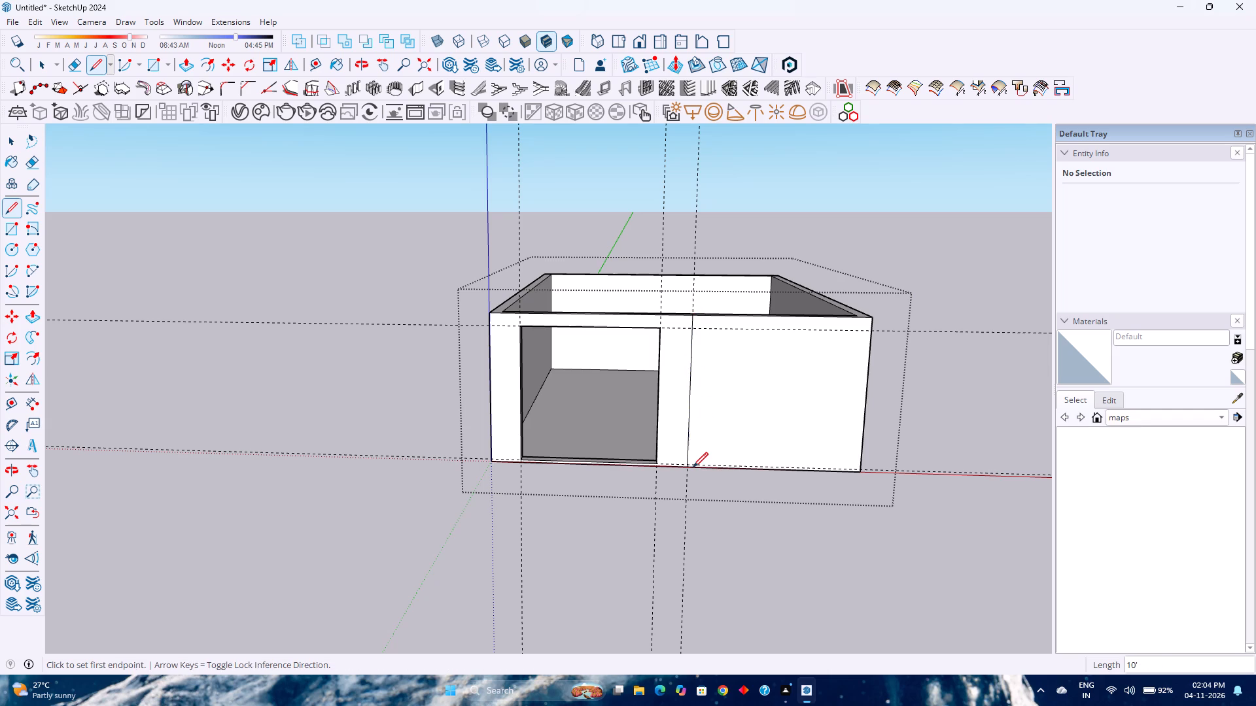
scroll(690, 474, "up", 15)
scroll(691, 474, "down", 3)
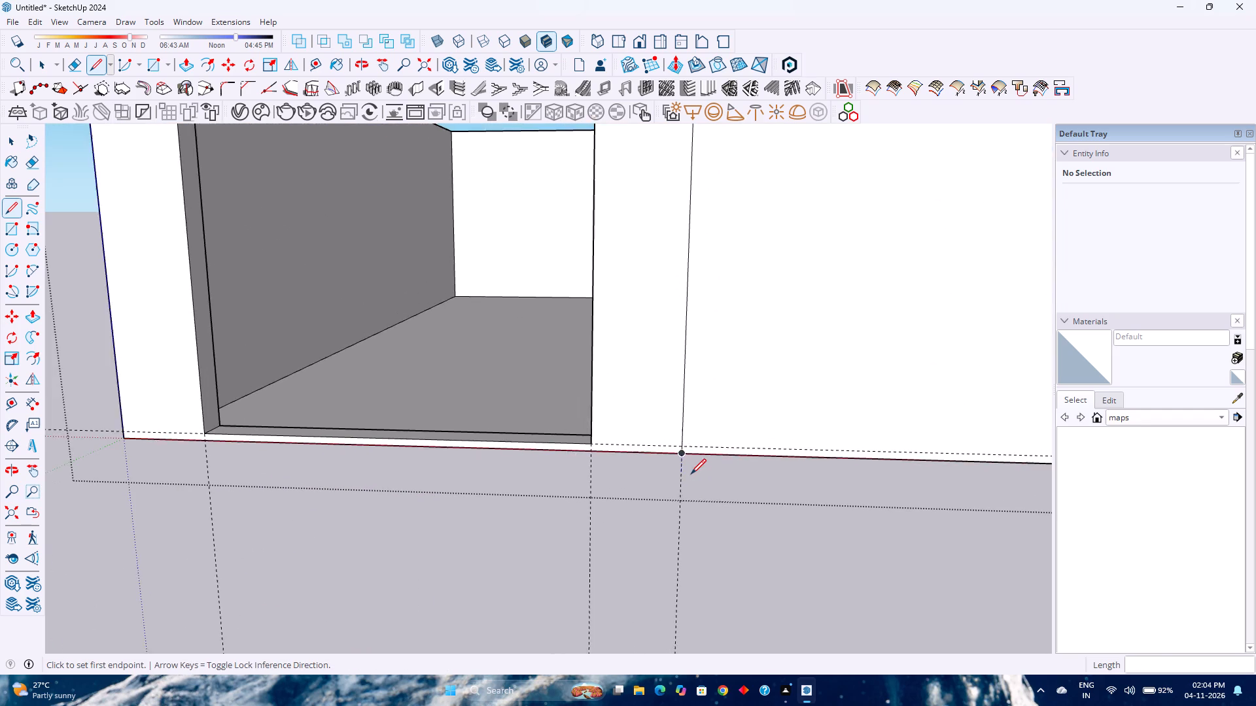
scroll(691, 474, "down", 12)
key("p")
left_click(724, 395)
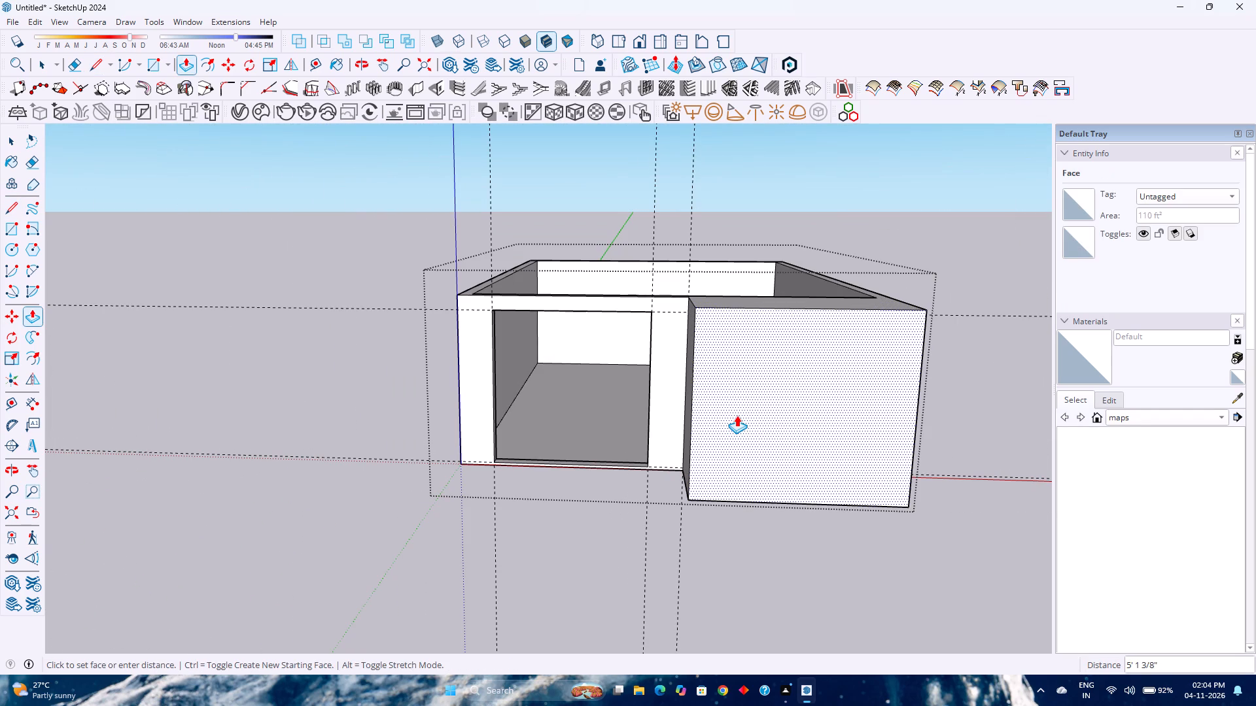
type("2'")
key("Return")
Copy the opening's inner vertical edge 2'9" along the red axis onto the solid part of the front wall's inside face.
middle_click_drag(745, 414, 372, 556)
middle_click(372, 556)
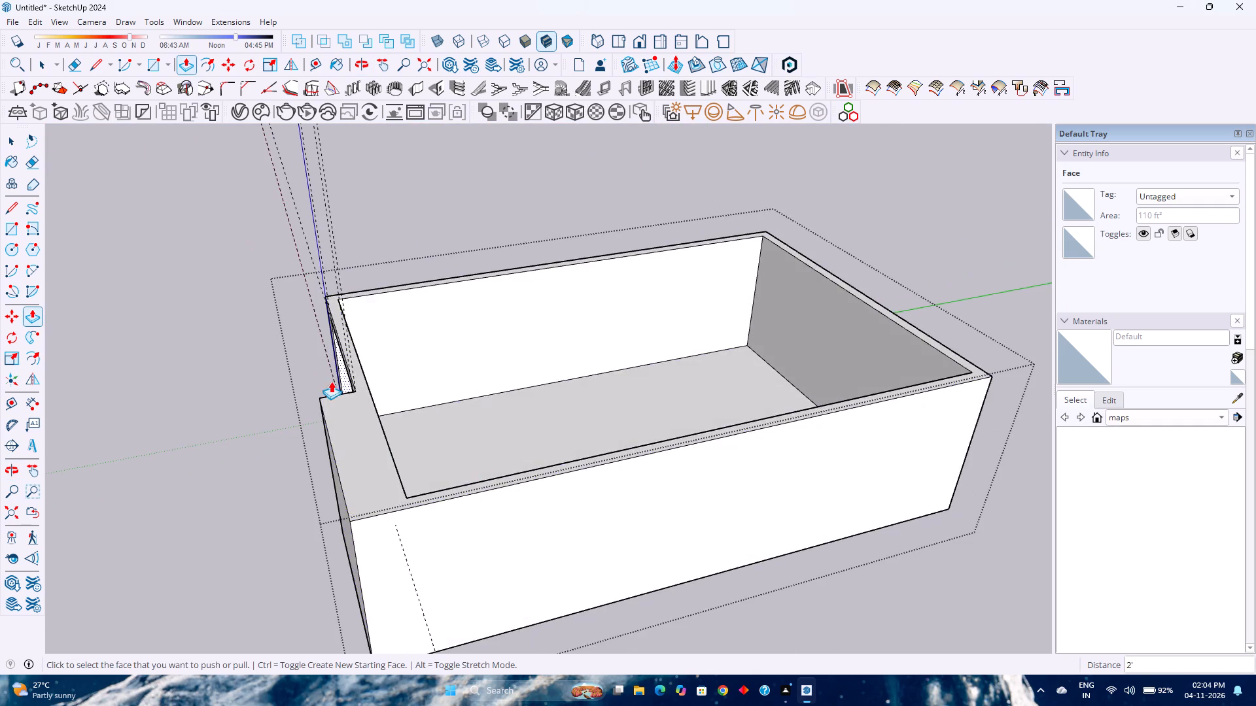
scroll(331, 381, "up", 4)
middle_click_drag(375, 424, 184, 482)
middle_click(184, 482)
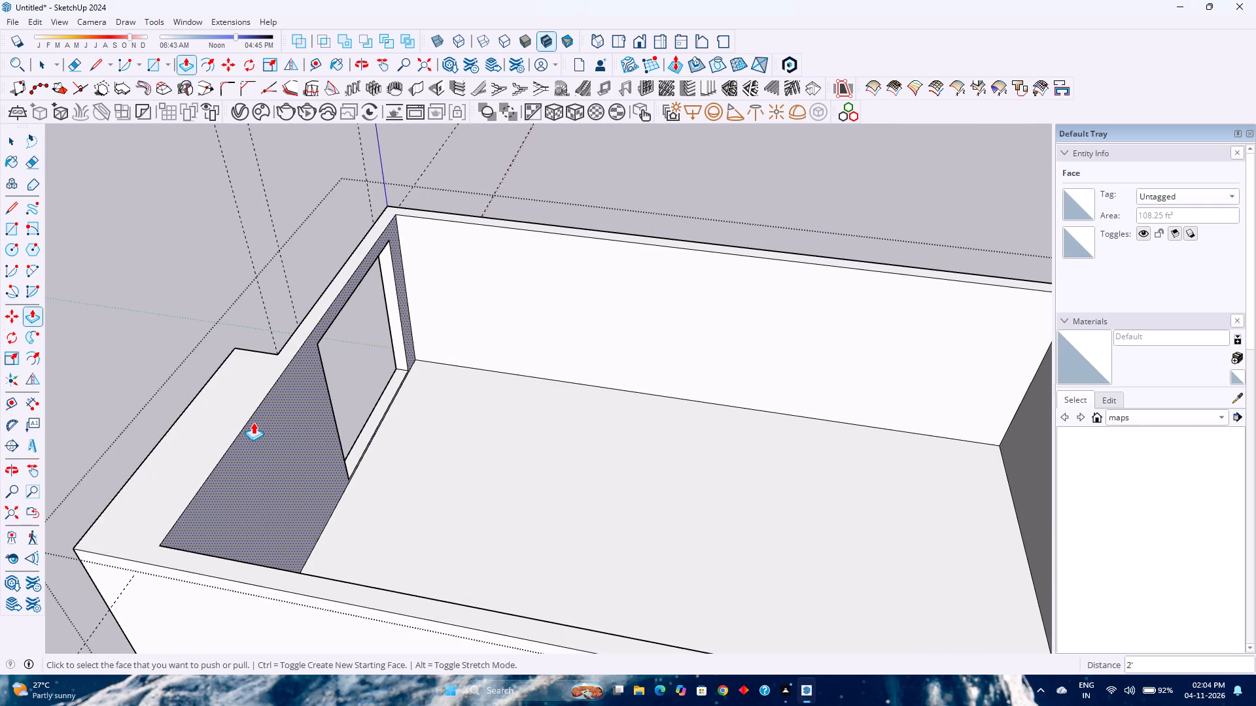
middle_click_drag(291, 422, 644, 465, "shift")
middle_click(644, 465, "shift")
middle_click_drag(648, 467, 288, 434)
middle_click(288, 434)
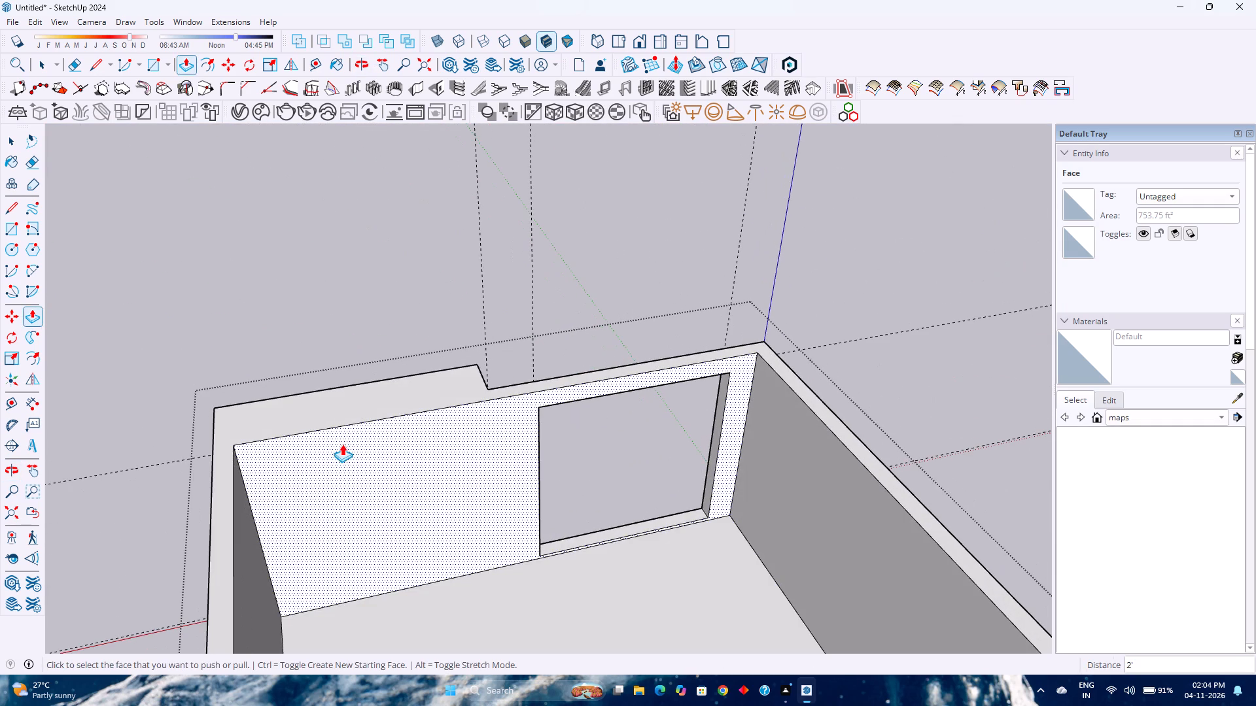
key("space")
left_click(538, 486)
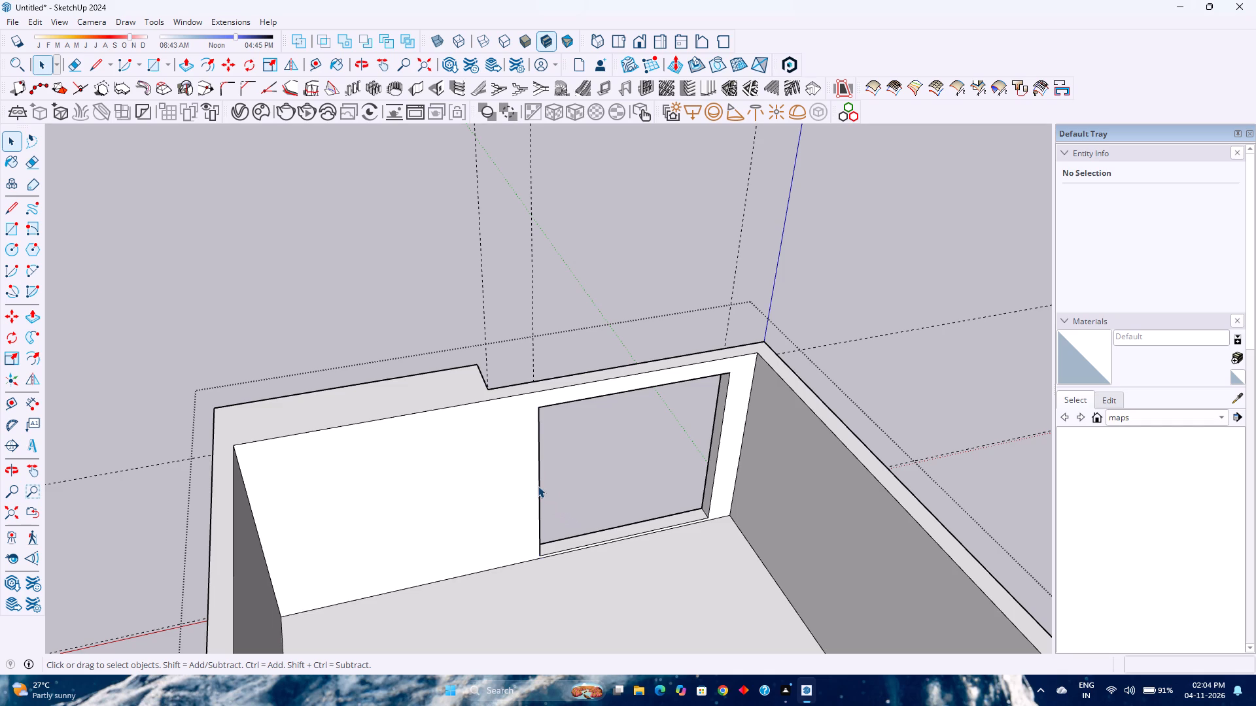
key("n")
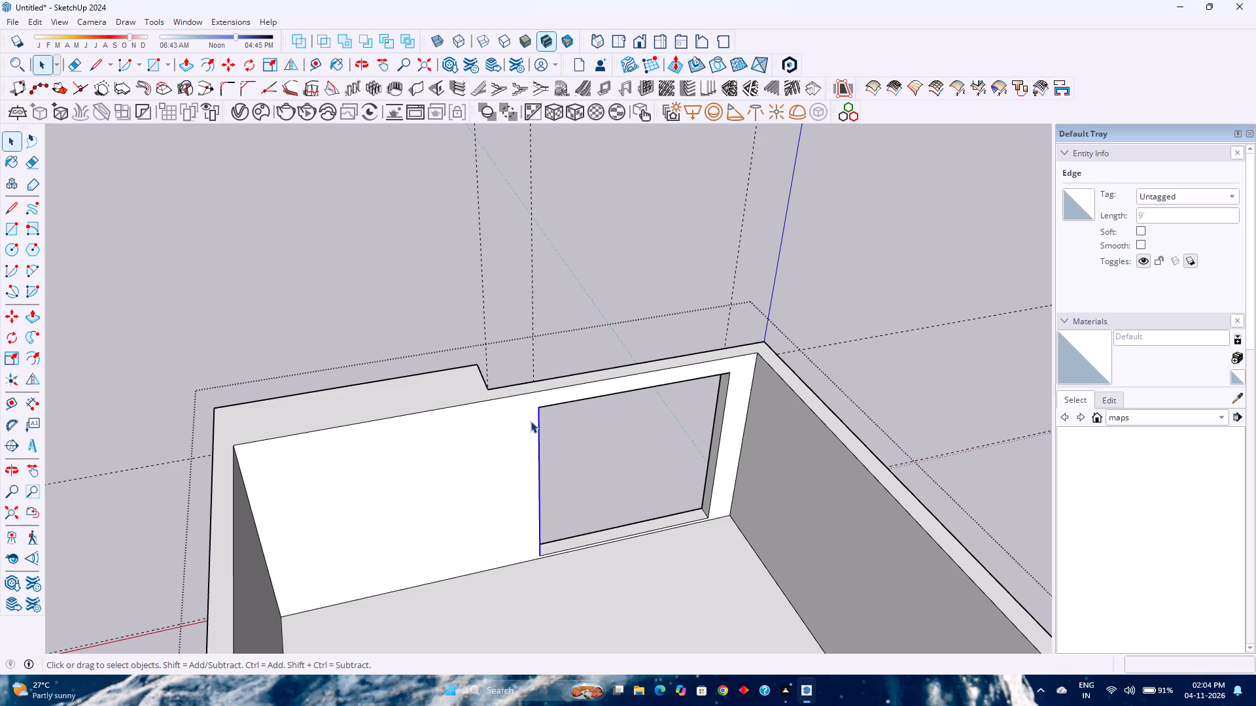
key("m")
left_click(540, 411)
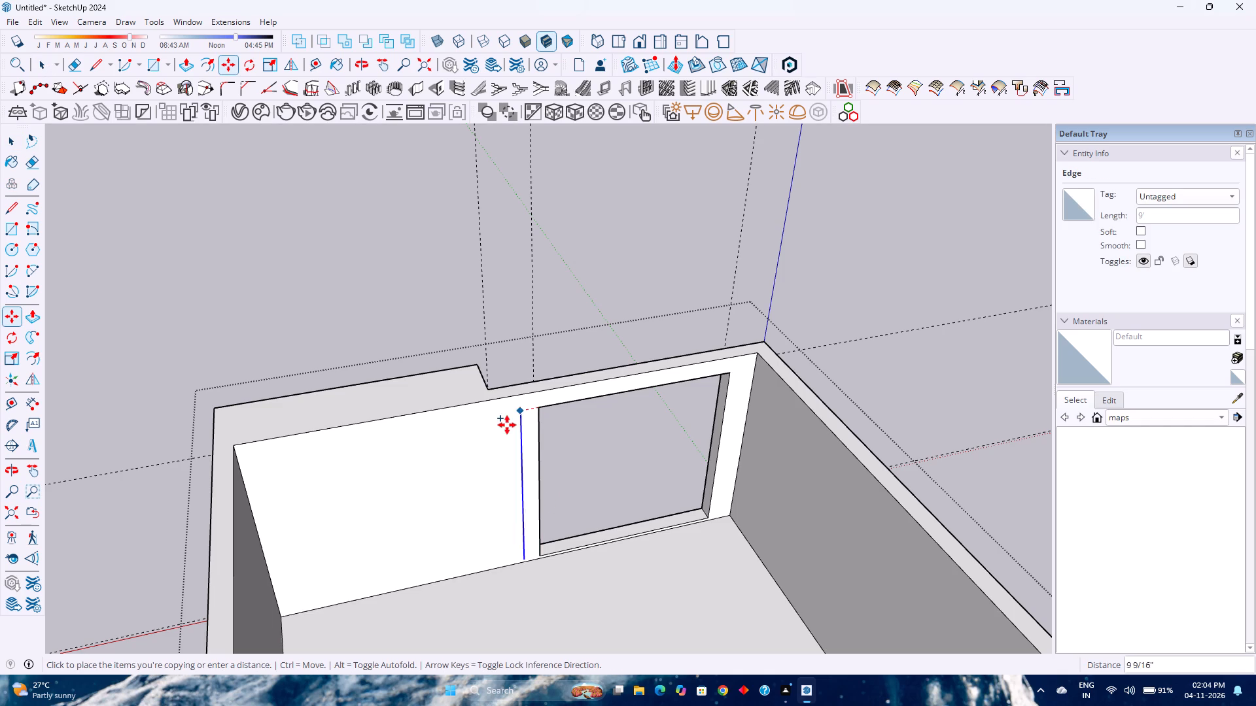
key("Right")
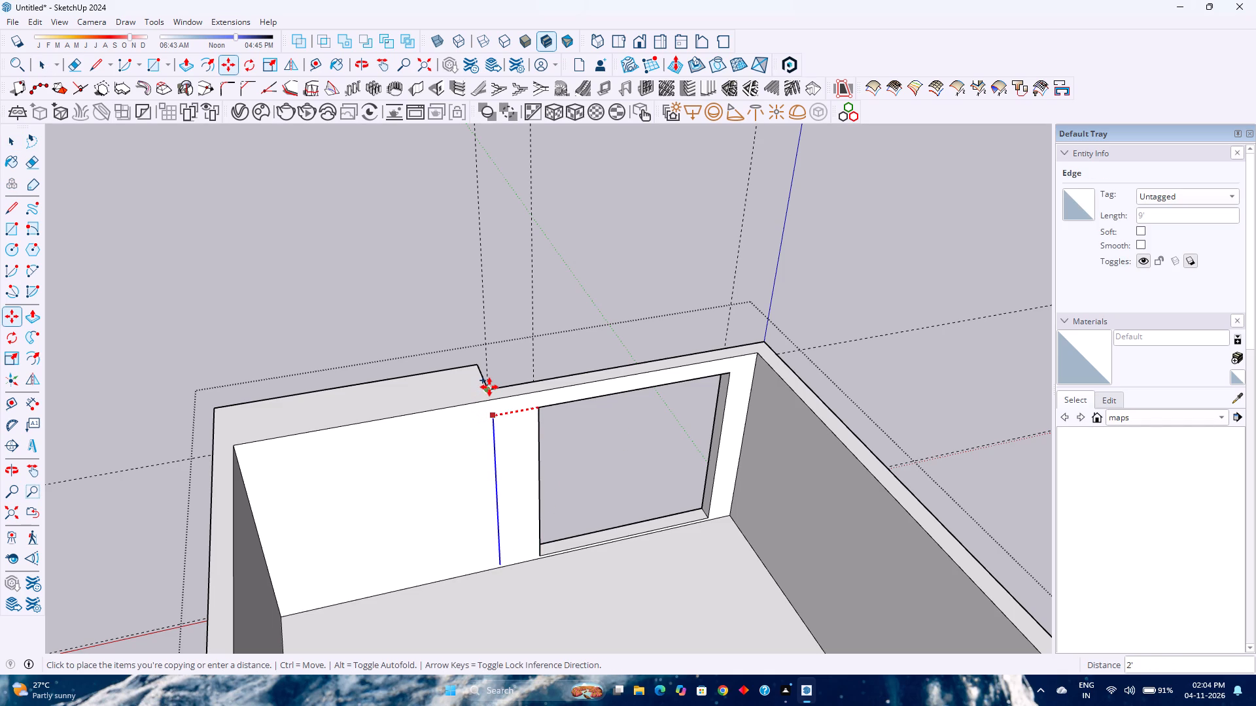
type("2'9")
key("shift+quotedbl")
key("Return")
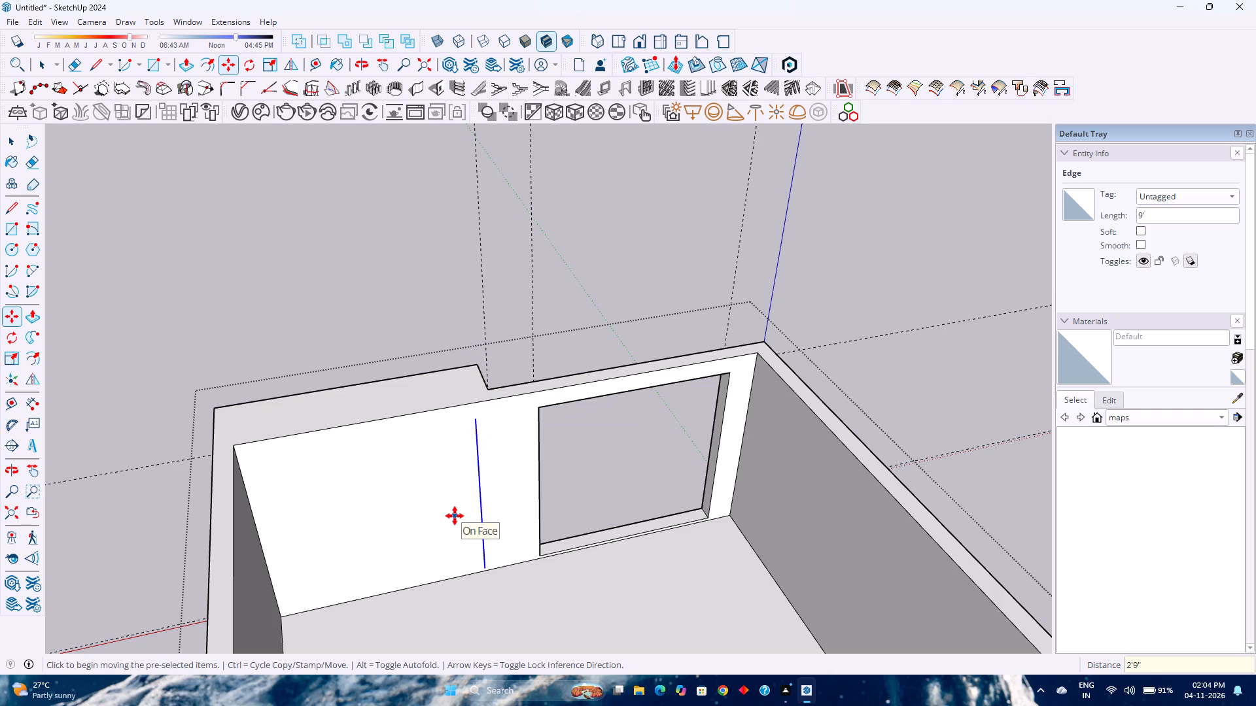
Draw a line through the copied edge from the wall's top edge down to the floor to split the inside face.
key("l")
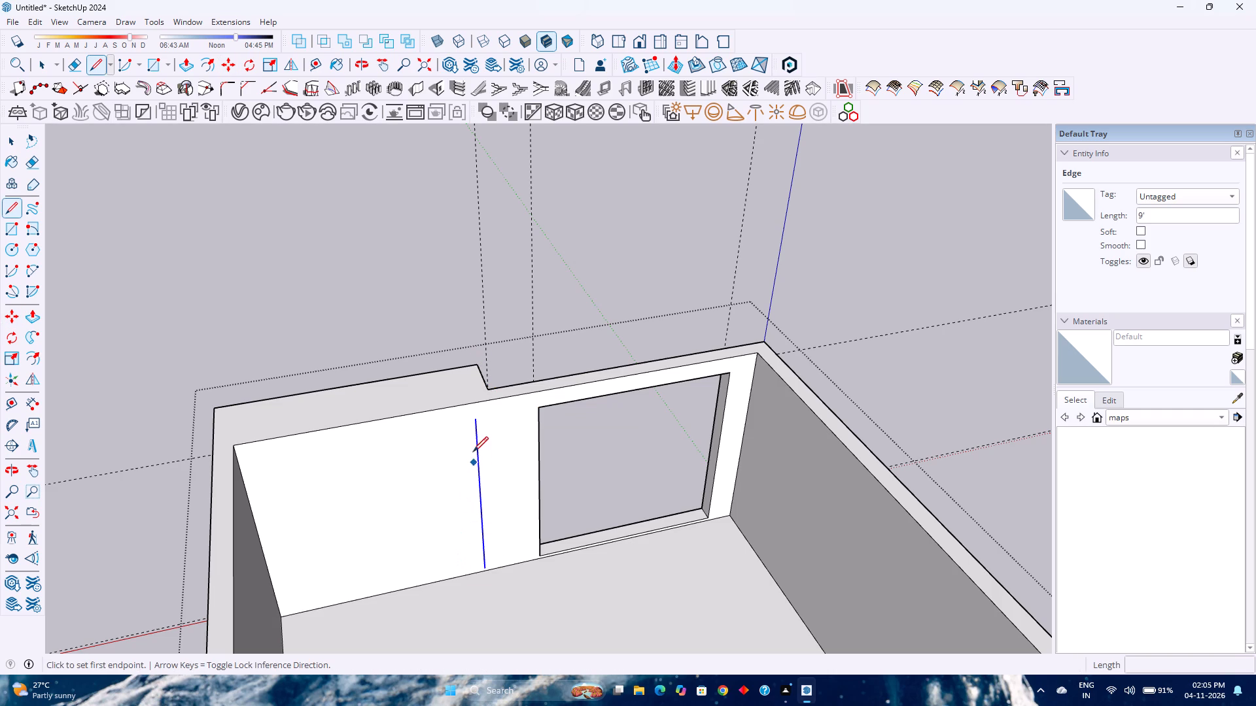
left_click(476, 419)
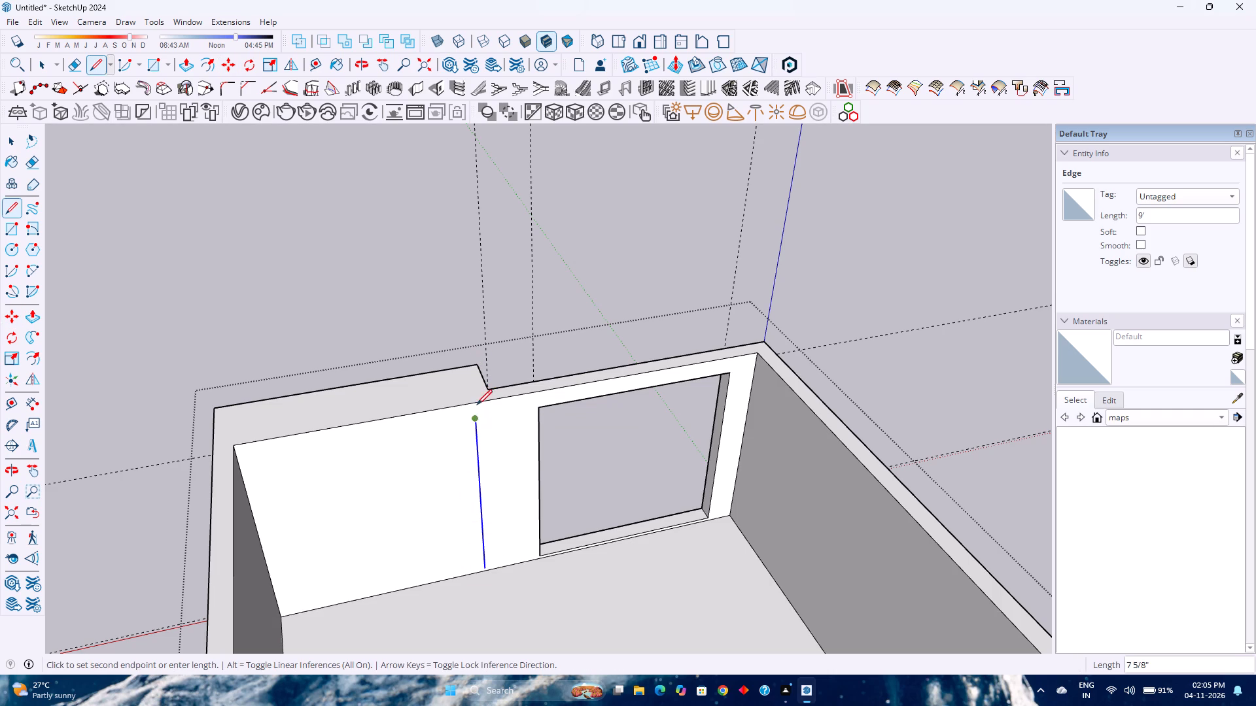
left_click(477, 401)
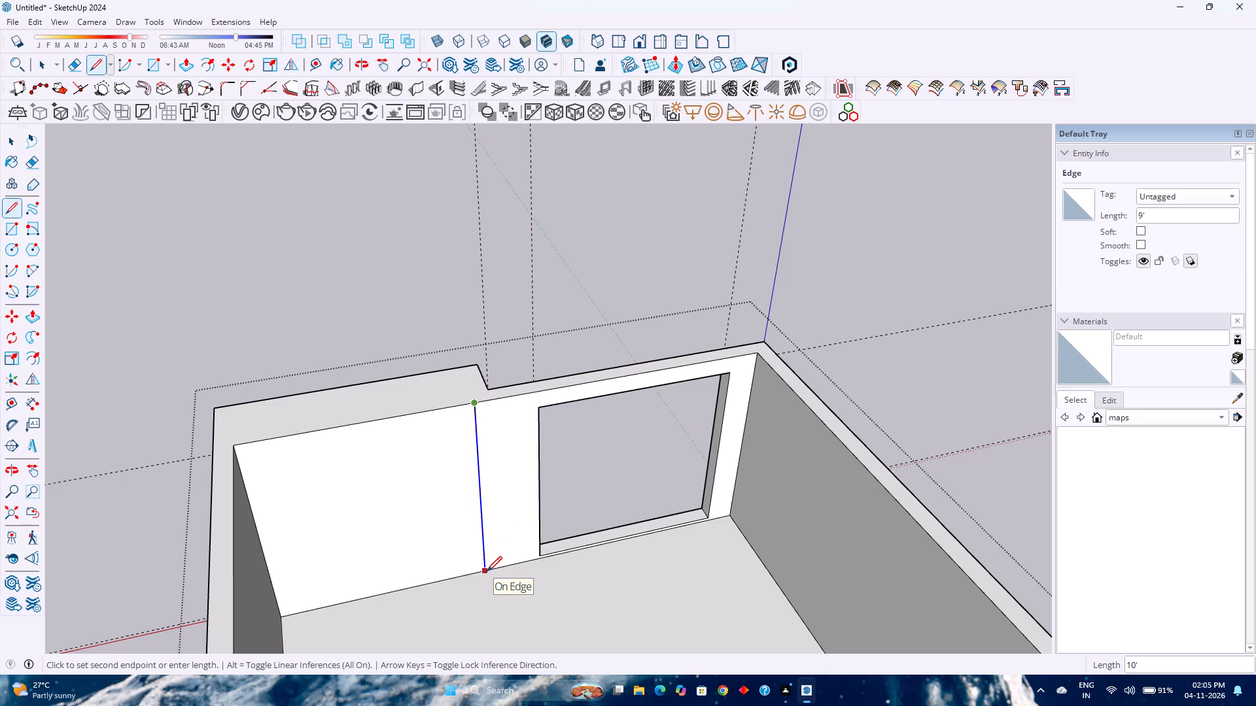
left_click(487, 571)
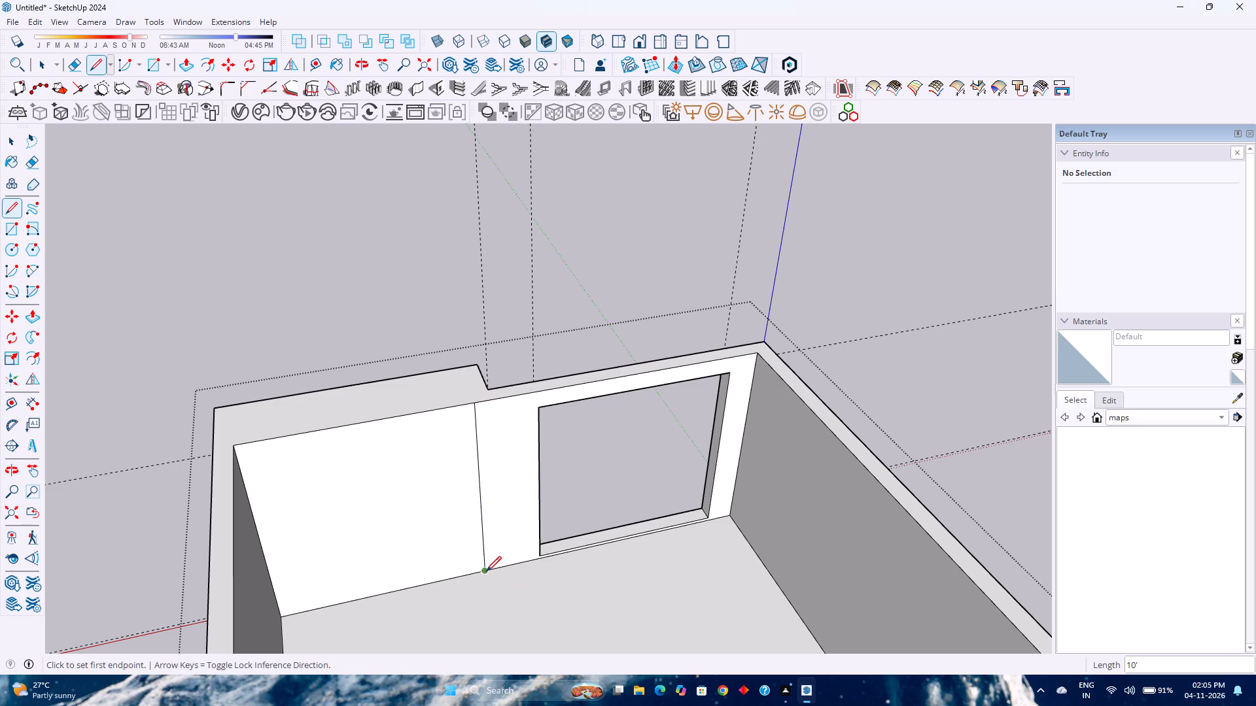
Push the inside face beyond the new line outward 2' toward the projecting front section.
key("p")
left_click(410, 492)
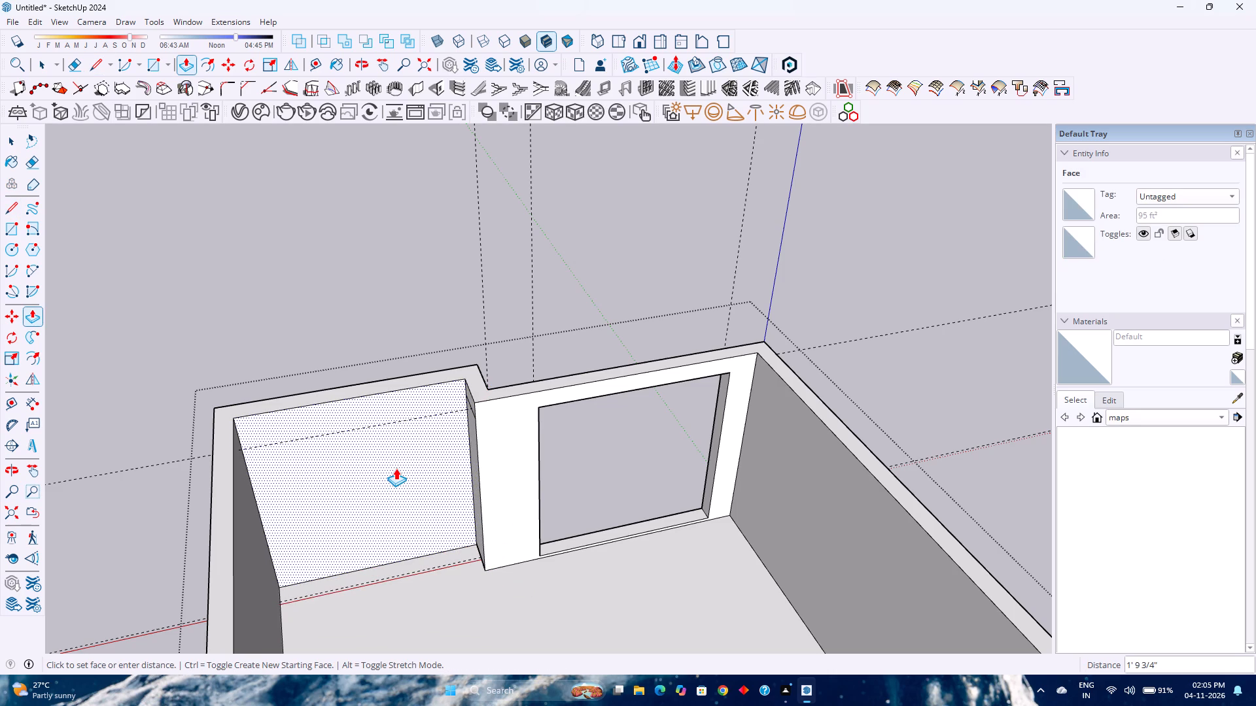
type("2'")
key("Return")
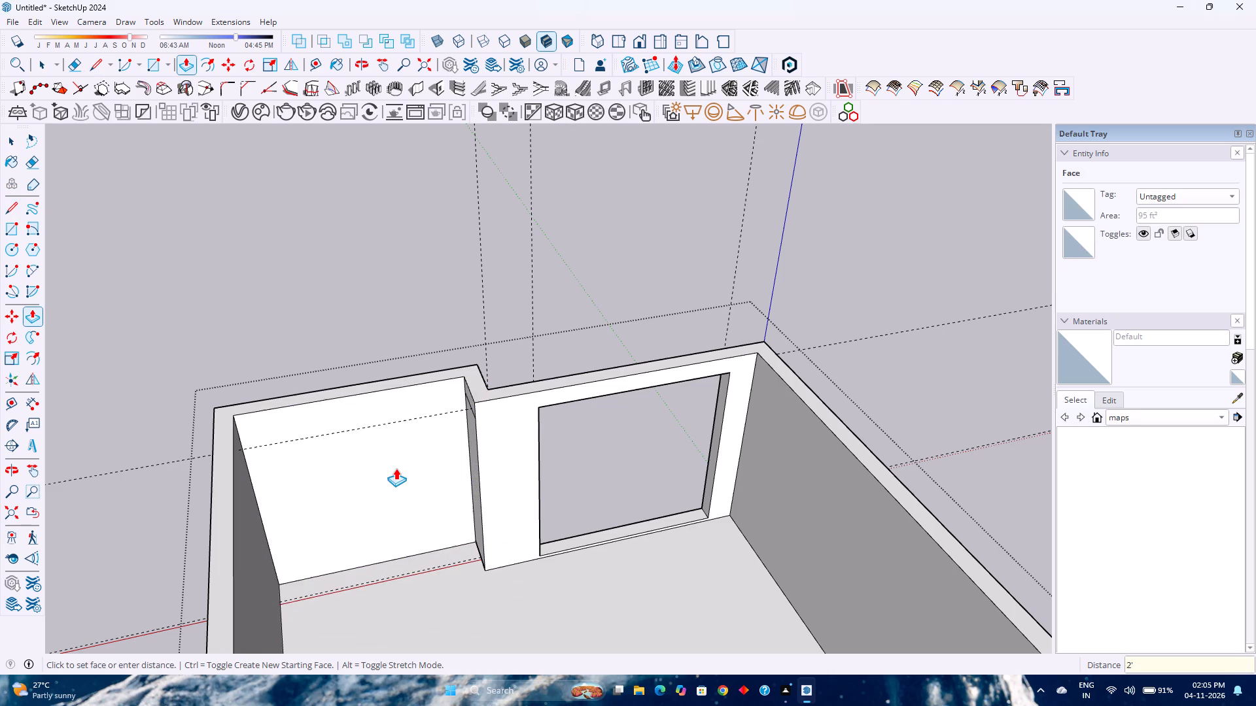
Erase the upper horizontal guide and the stray edges across the inner return face of the wall jog.
middle_click_drag(405, 474, 563, 499)
middle_click(612, 479)
middle_click(612, 479)
key("e")
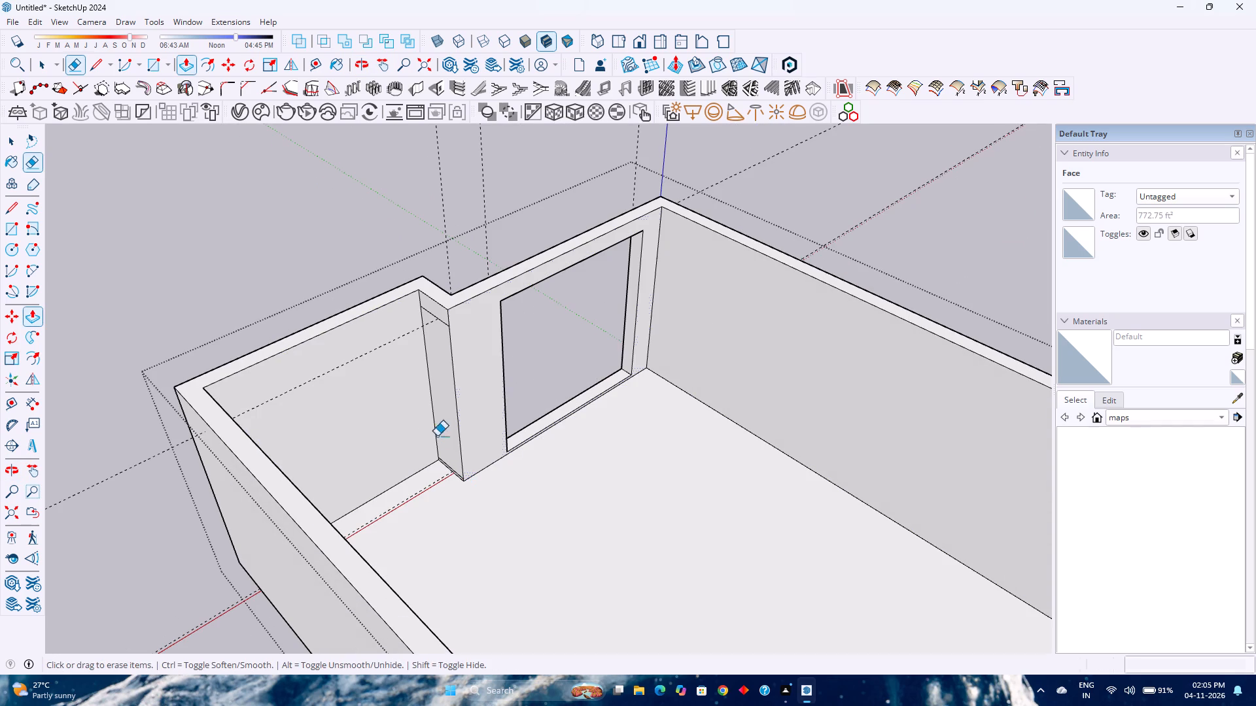
left_click(438, 321)
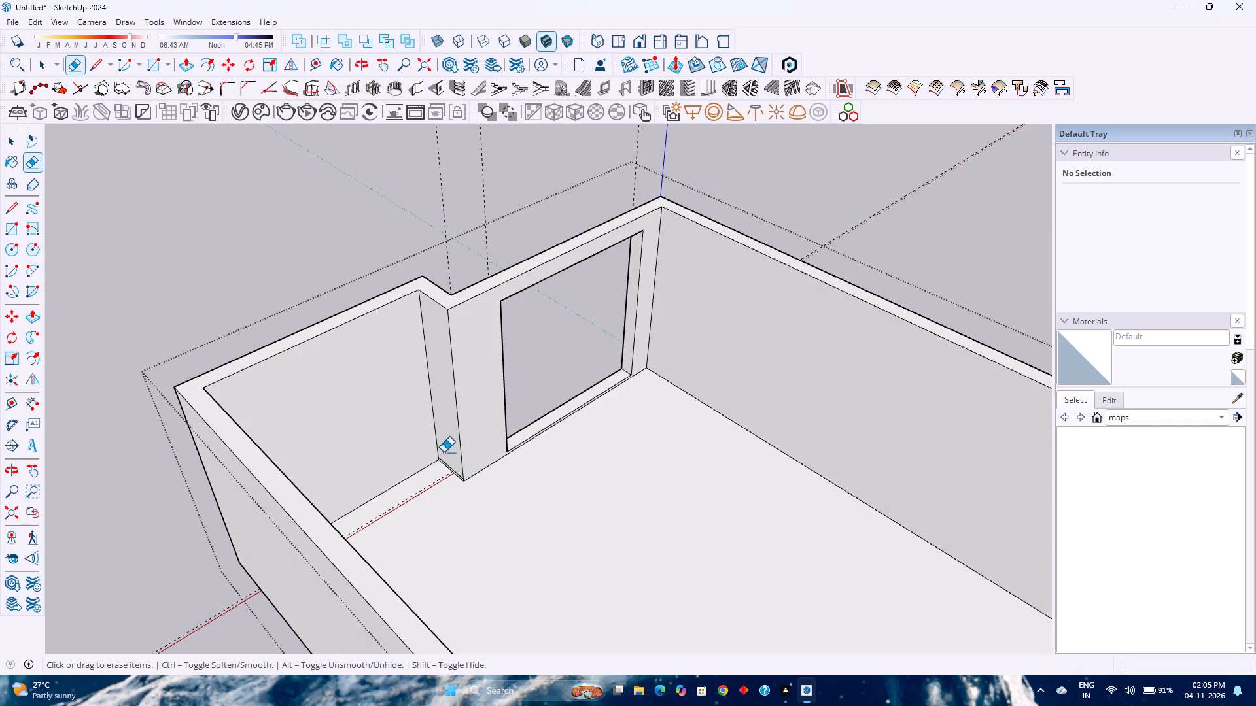
left_click(449, 466)
key("ctrl+z")
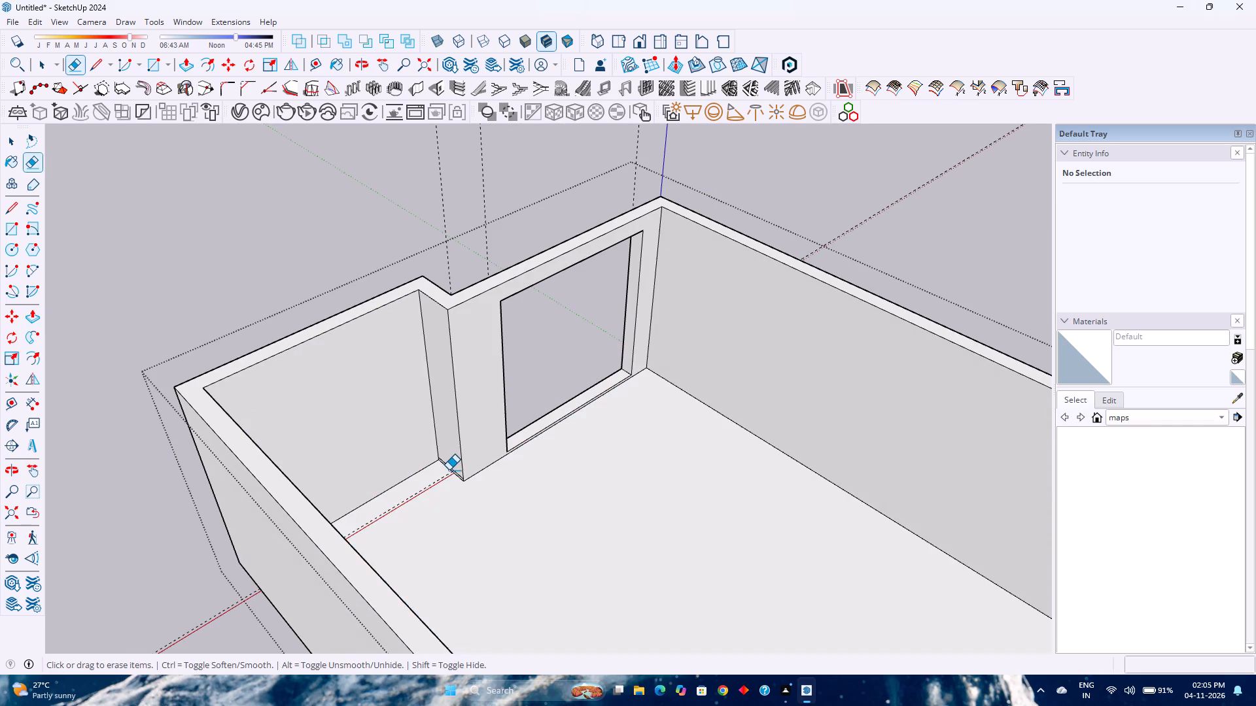
scroll(449, 470, "up", 6)
left_click(451, 465)
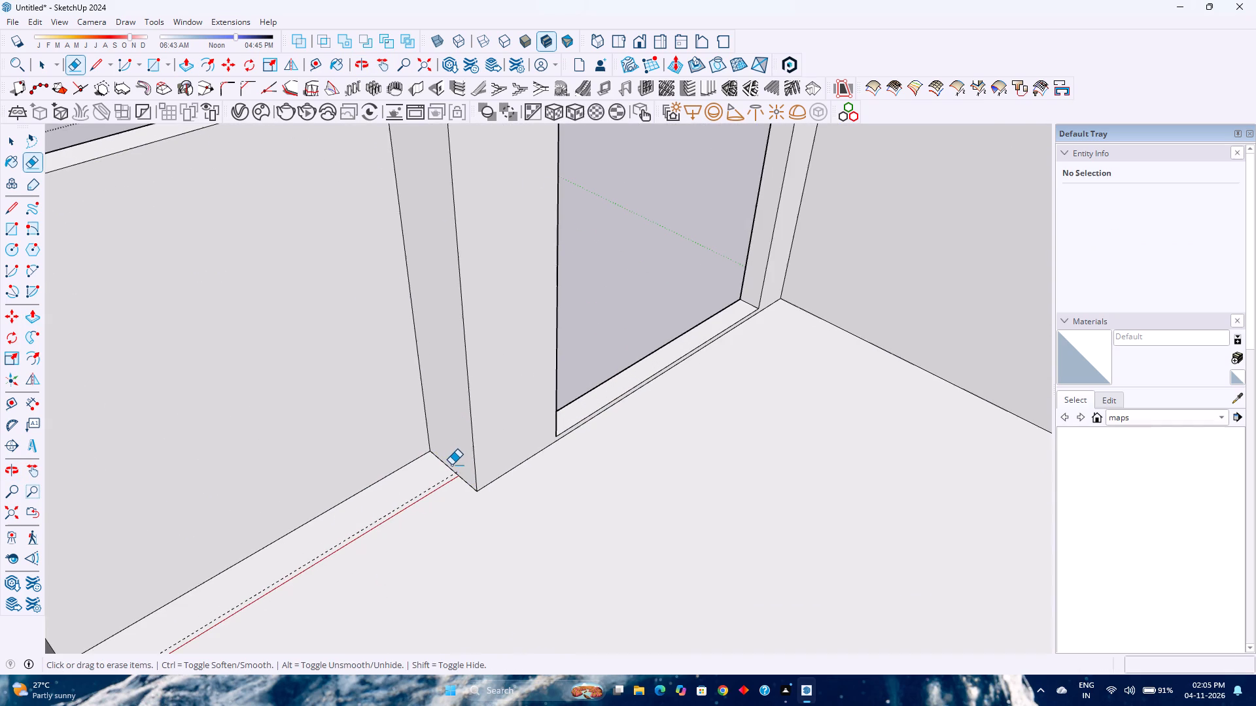
Delete the floor face inside the walled shell.
scroll(459, 467, "down", 2)
key("space")
scroll(459, 467, "down", 6)
left_click(464, 533)
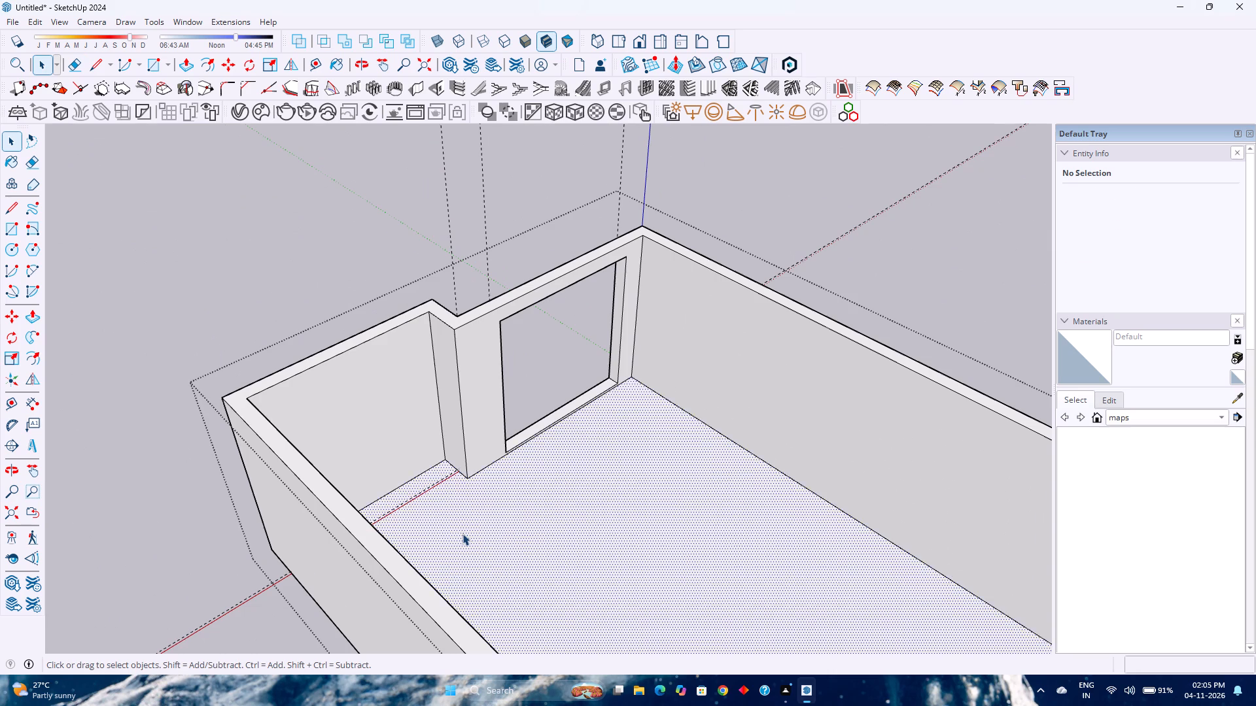
scroll(462, 533, "down", 2)
middle_click_drag(462, 533, 679, 392)
middle_click_drag(685, 385, 705, 358)
middle_click(714, 346)
scroll(631, 429, "down", 3)
middle_click_drag(582, 488, 905, 311)
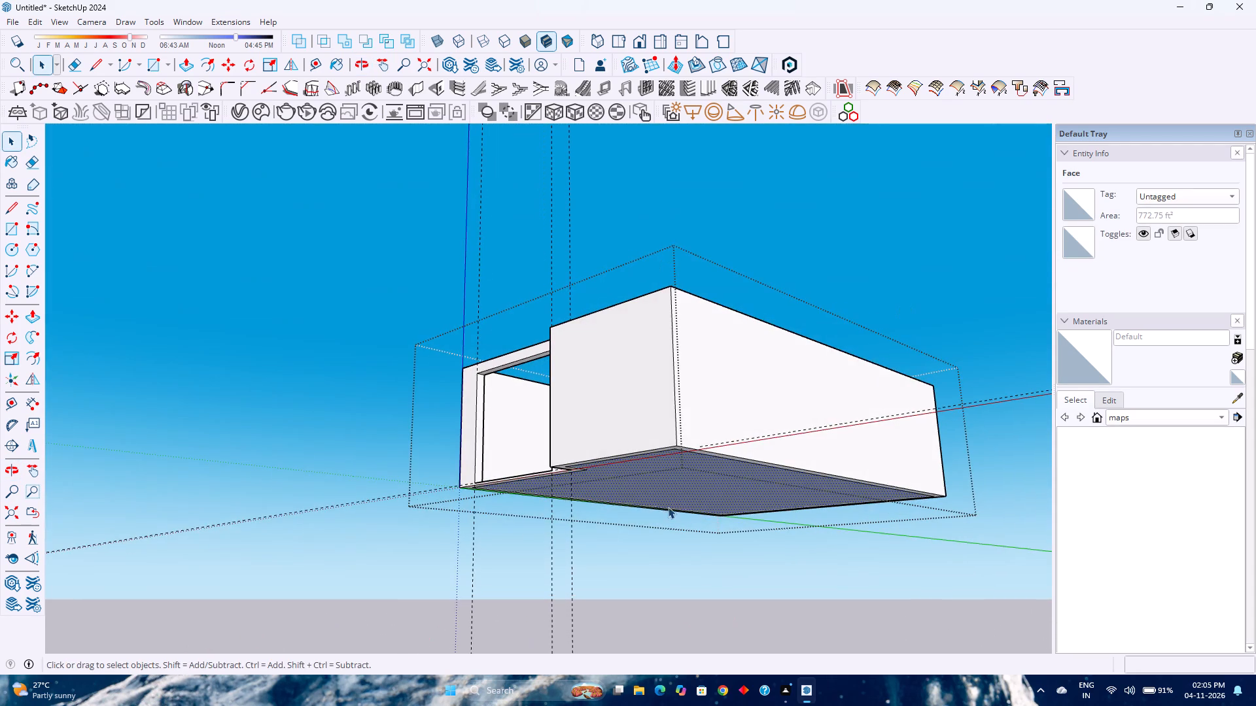
scroll(664, 506, "up", 2)
middle_click_drag(663, 503, 666, 404)
middle_click(666, 404)
key("Delete")
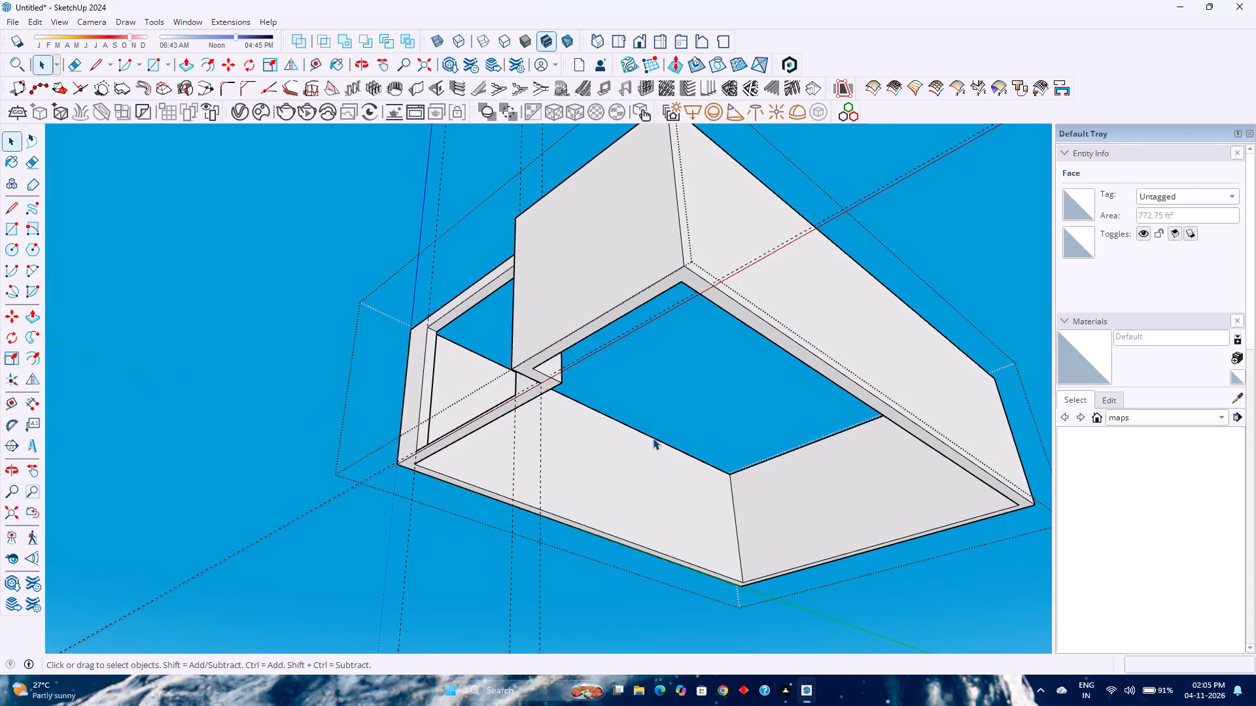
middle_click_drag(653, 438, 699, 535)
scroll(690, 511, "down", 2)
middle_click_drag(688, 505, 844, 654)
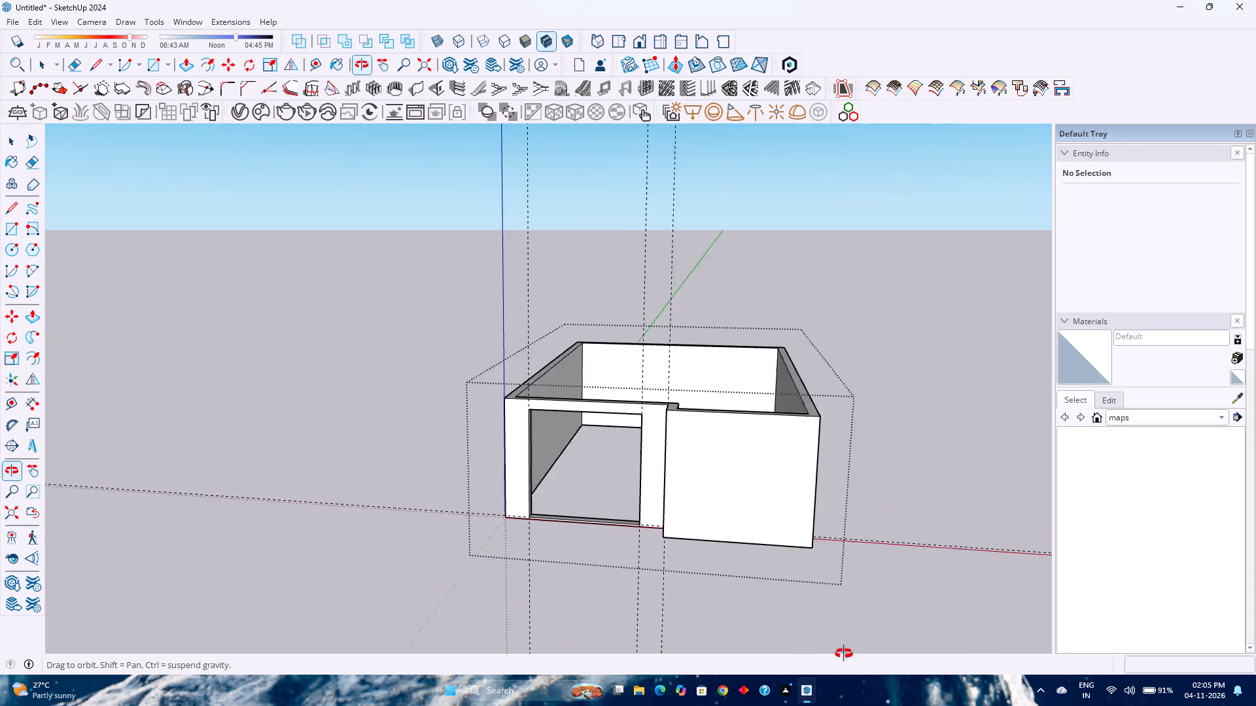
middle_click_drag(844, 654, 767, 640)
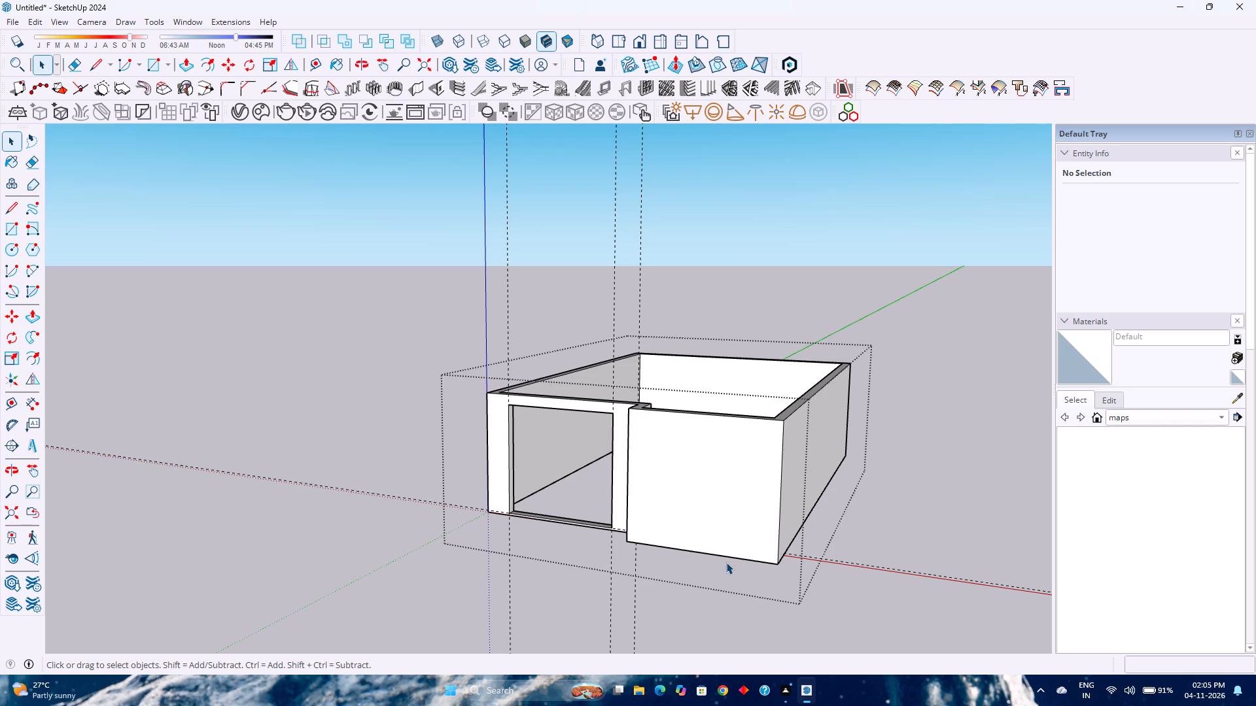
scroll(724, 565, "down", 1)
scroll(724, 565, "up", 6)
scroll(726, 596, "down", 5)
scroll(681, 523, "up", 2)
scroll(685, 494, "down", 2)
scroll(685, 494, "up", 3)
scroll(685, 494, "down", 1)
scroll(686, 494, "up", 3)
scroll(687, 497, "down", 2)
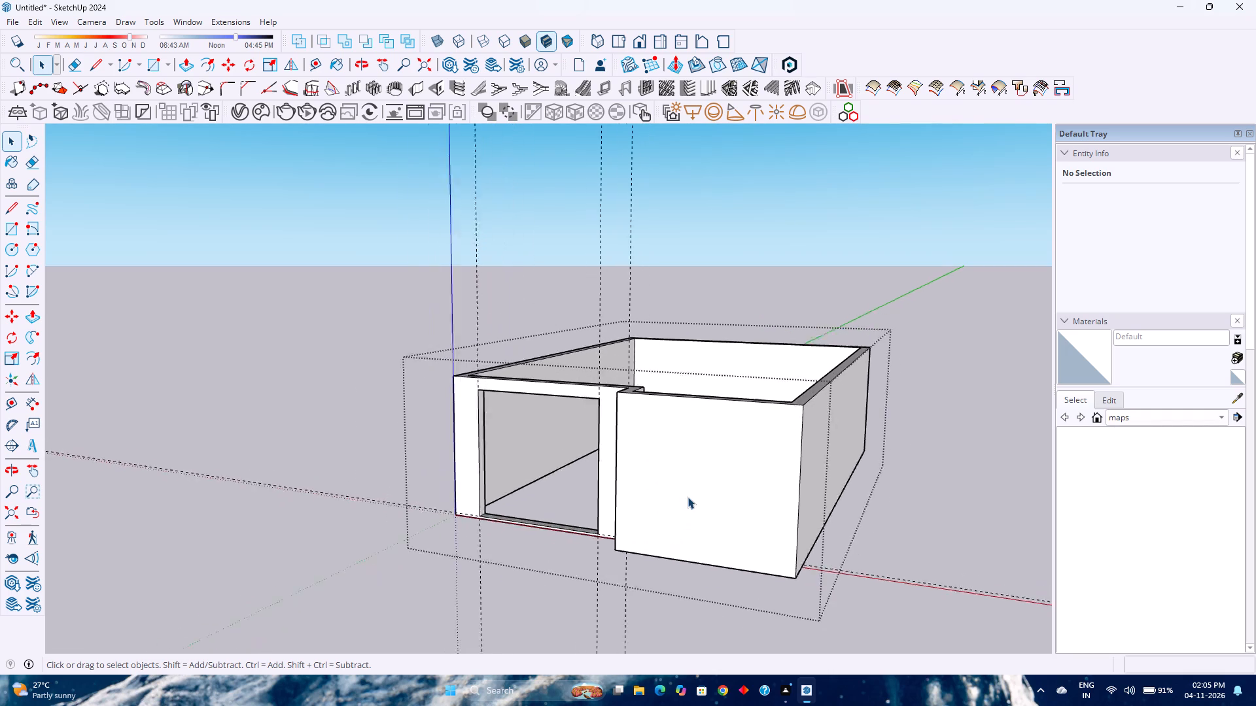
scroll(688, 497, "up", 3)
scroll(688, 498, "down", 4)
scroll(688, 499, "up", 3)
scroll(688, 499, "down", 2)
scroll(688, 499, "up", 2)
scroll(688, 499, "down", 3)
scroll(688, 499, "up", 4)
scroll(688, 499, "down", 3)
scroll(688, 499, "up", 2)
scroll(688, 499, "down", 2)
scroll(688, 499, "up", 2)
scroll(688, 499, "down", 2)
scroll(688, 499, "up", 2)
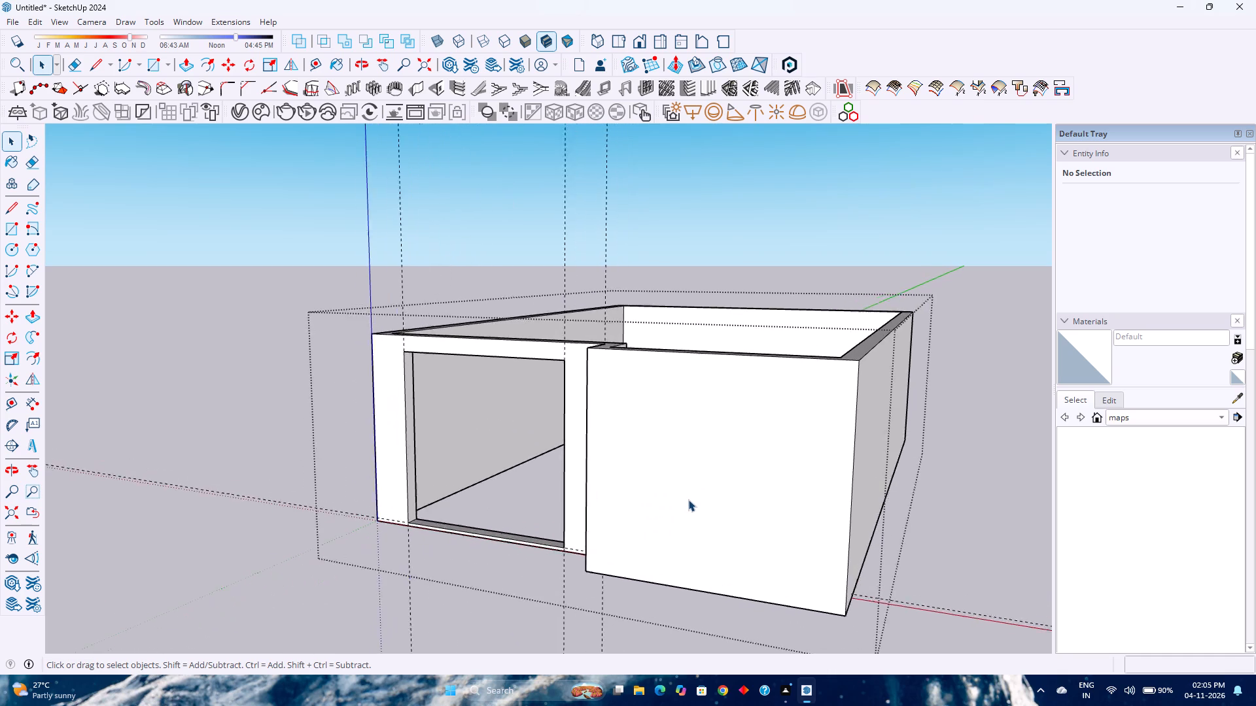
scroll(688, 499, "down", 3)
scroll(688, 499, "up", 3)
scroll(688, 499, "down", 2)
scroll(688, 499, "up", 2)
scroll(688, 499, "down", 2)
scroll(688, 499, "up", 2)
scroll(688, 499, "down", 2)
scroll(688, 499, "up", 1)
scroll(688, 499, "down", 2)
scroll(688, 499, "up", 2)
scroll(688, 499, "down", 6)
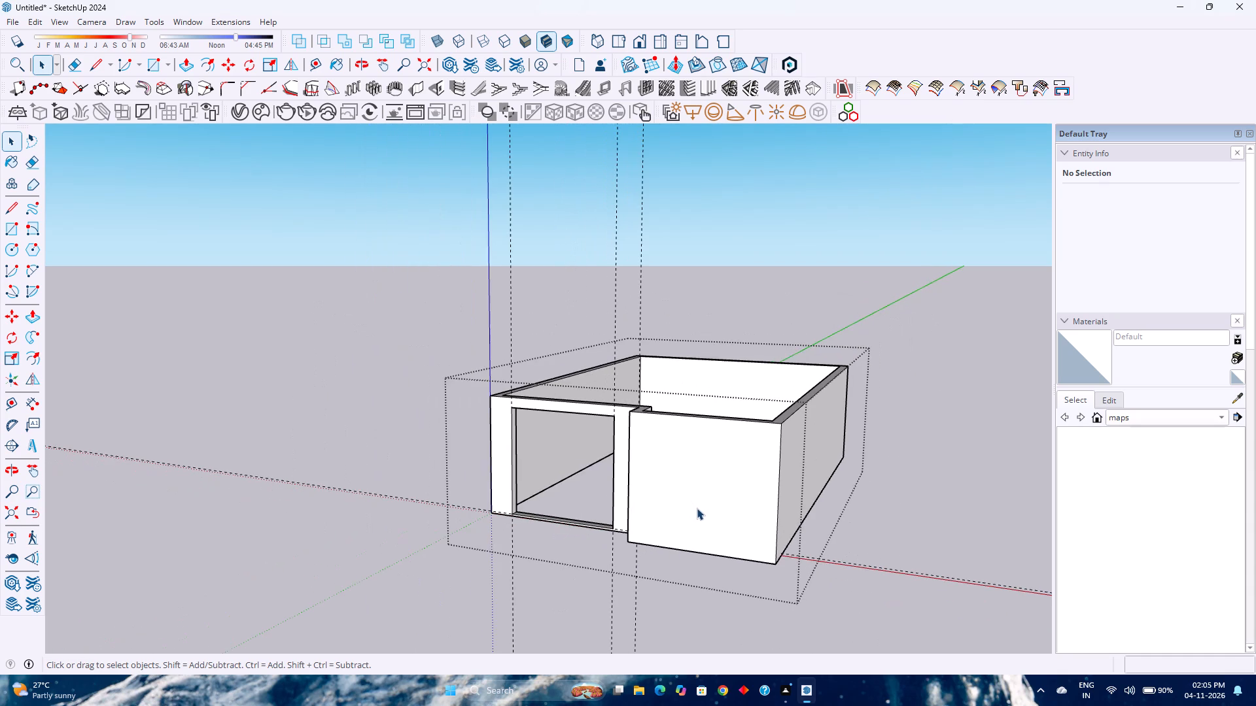
Place vertical guides on the projecting front wall 1'6" from its jog edge and another 3'6" beyond the first.
scroll(669, 580, "up", 3)
middle_click_drag(669, 580, 697, 535)
middle_click(697, 535)
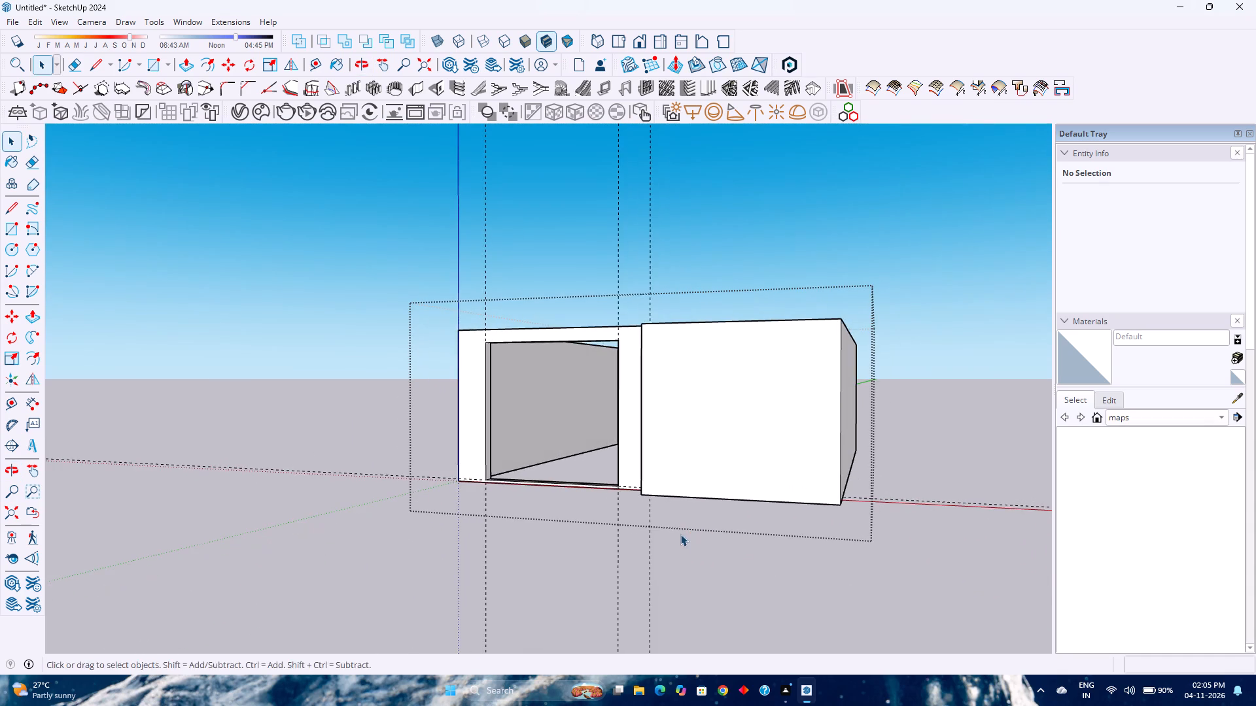
middle_click_drag(680, 534, 772, 542)
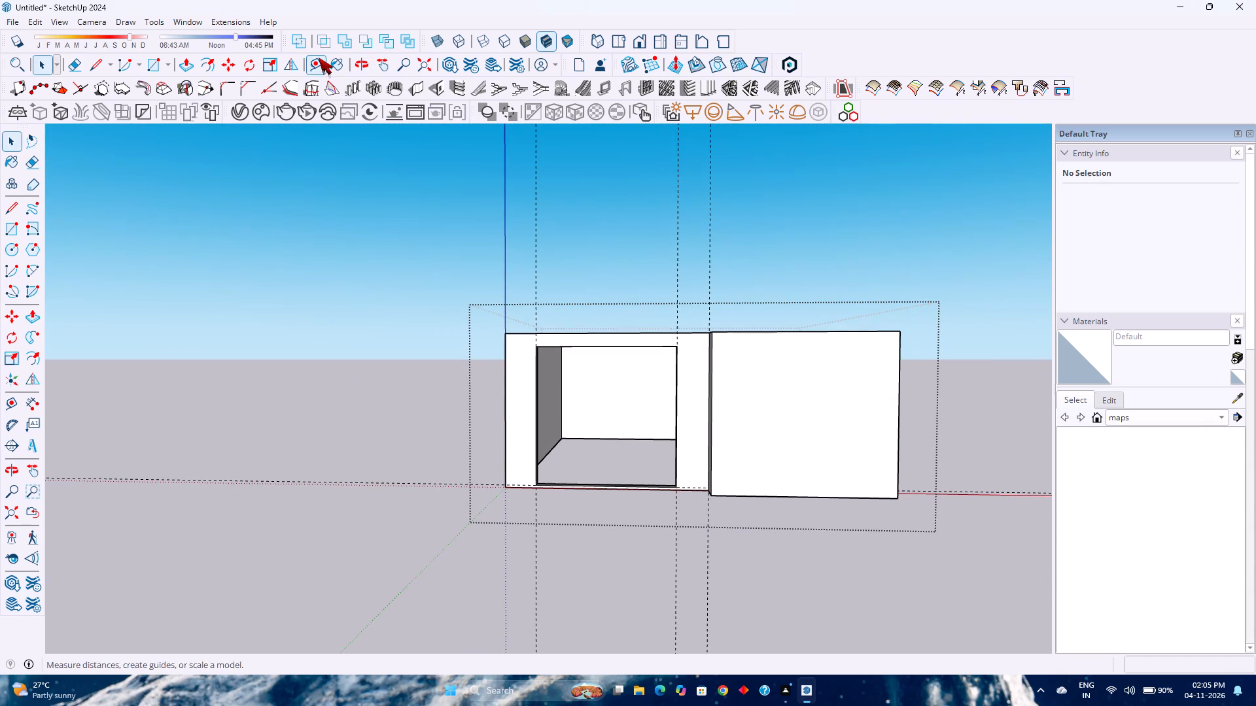
left_click(319, 58)
left_click(715, 395)
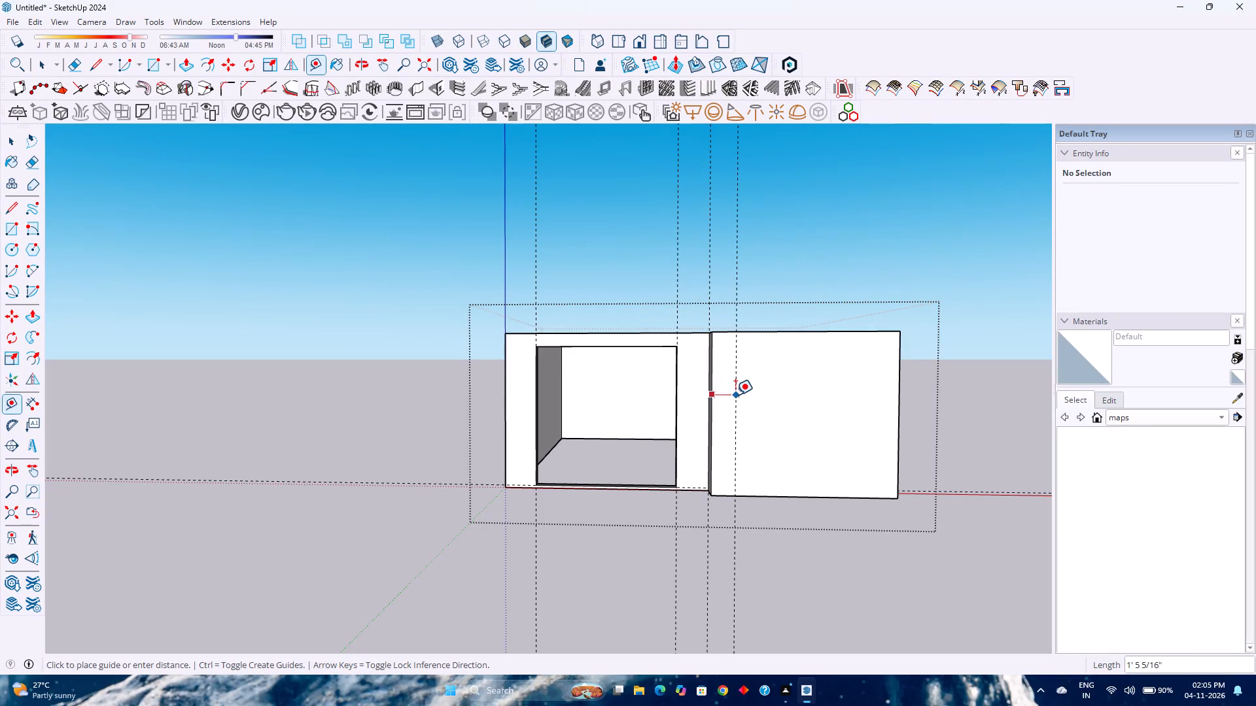
type("1'6\"")
key("Return")
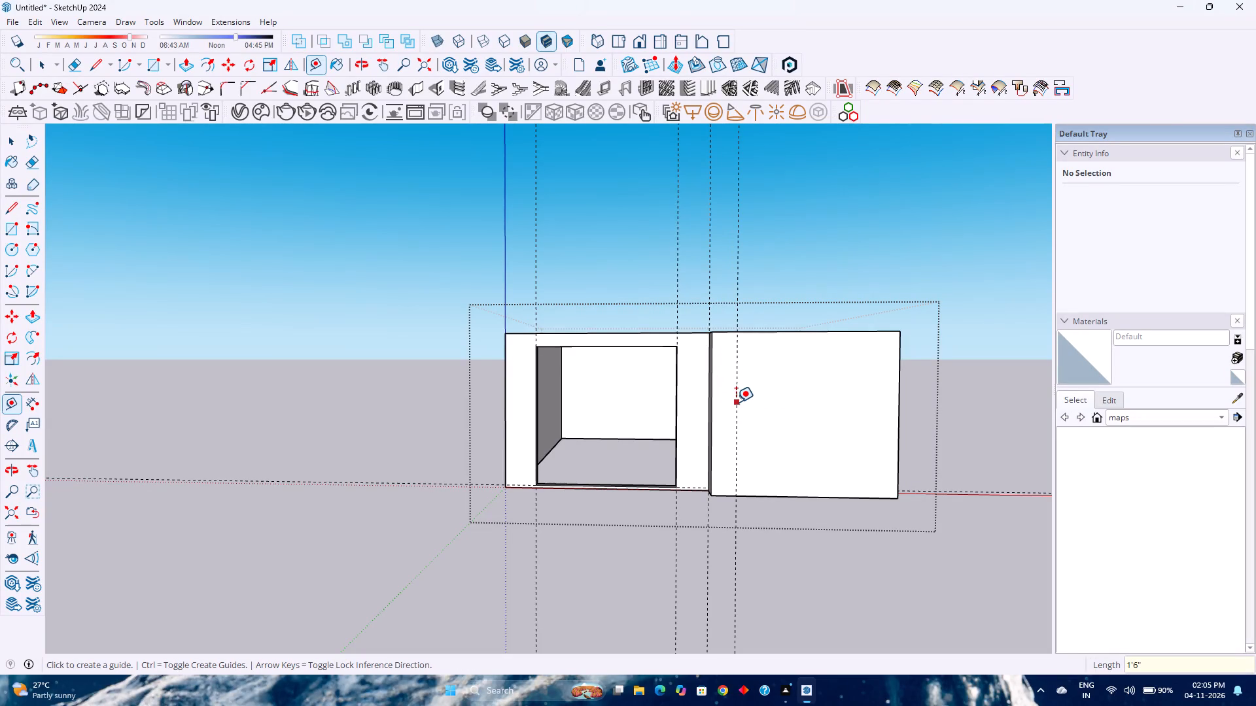
left_click(736, 402)
type("3'6\"")
key("Return")
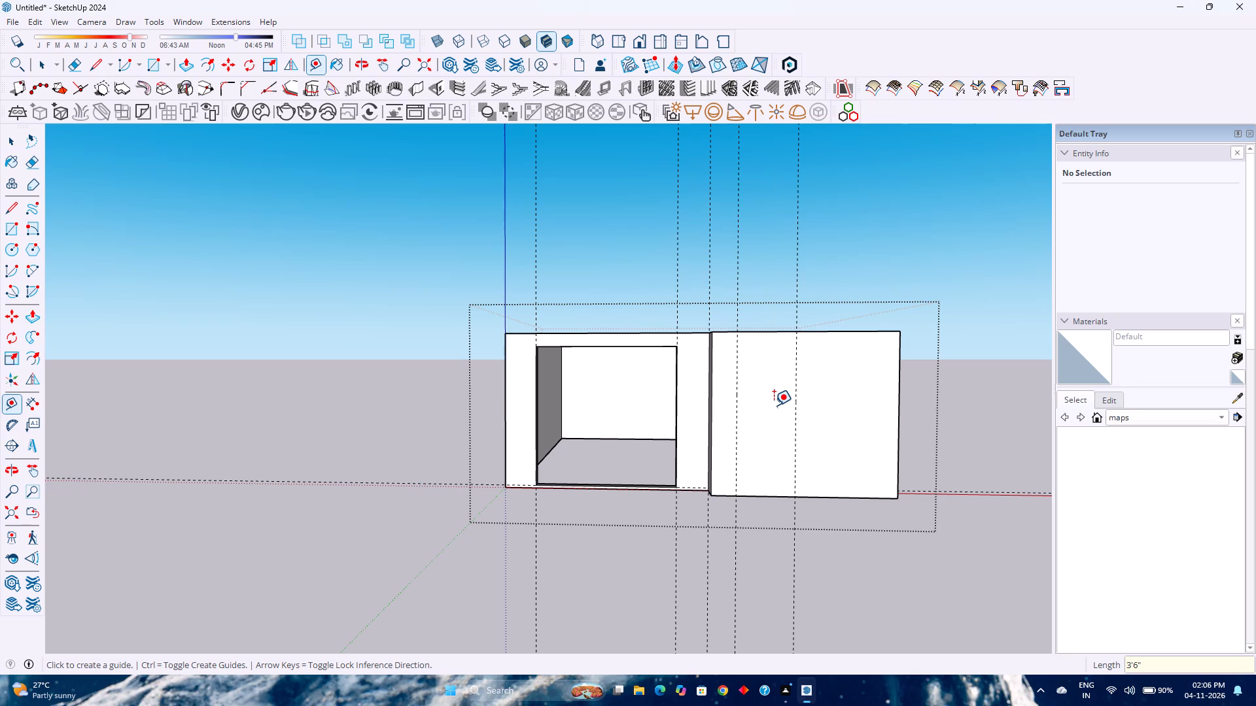
Place a horizontal guide 7' above the bottom edge of the projecting front wall.
left_click(763, 498)
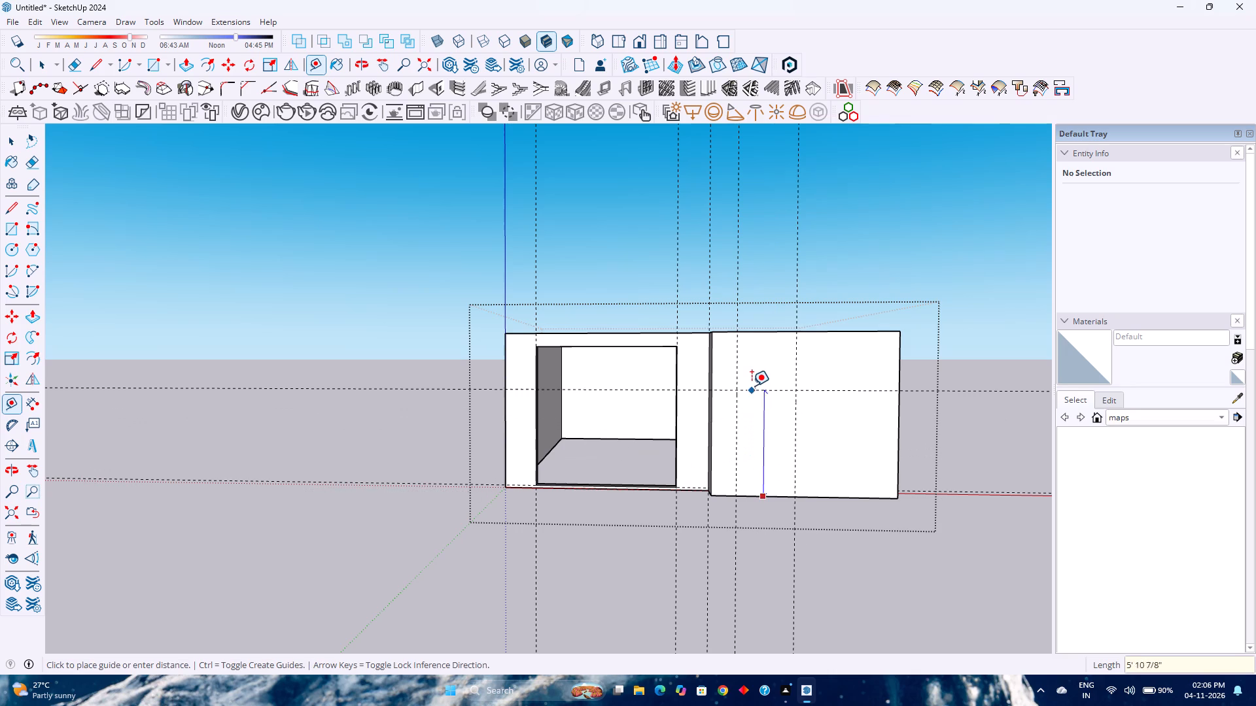
type("7'6\"")
key("Return")
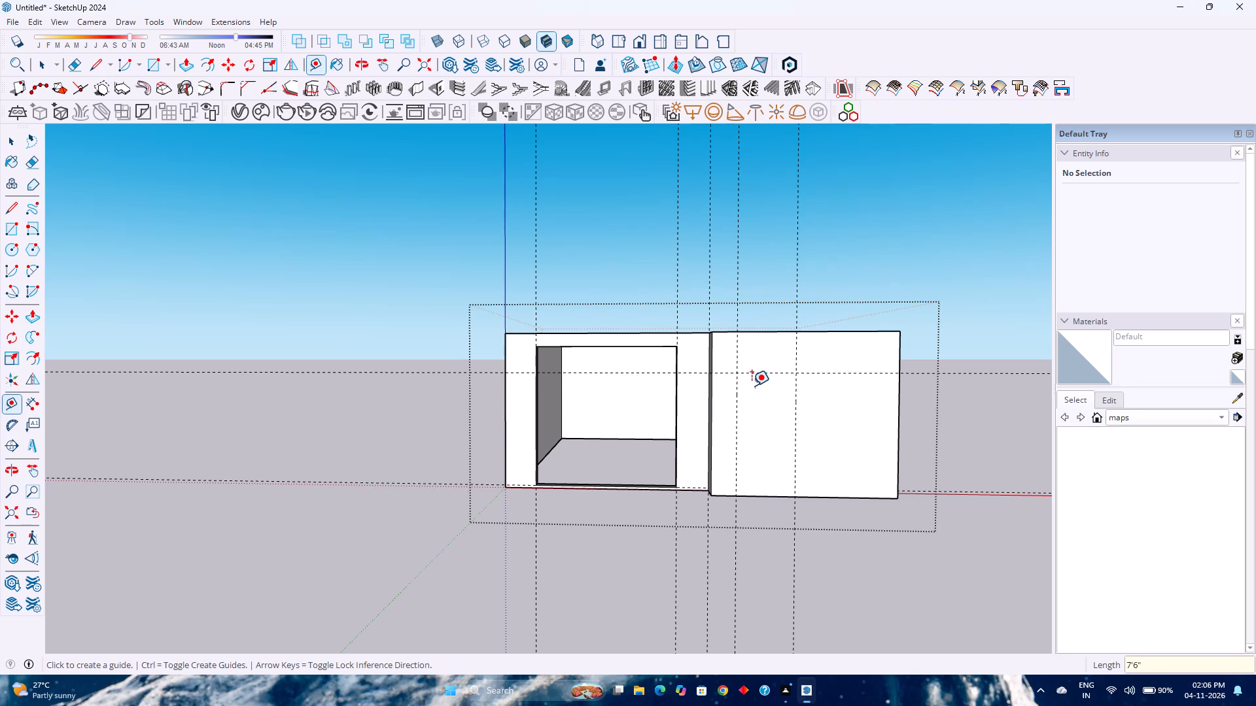
type("7'")
key("Return")
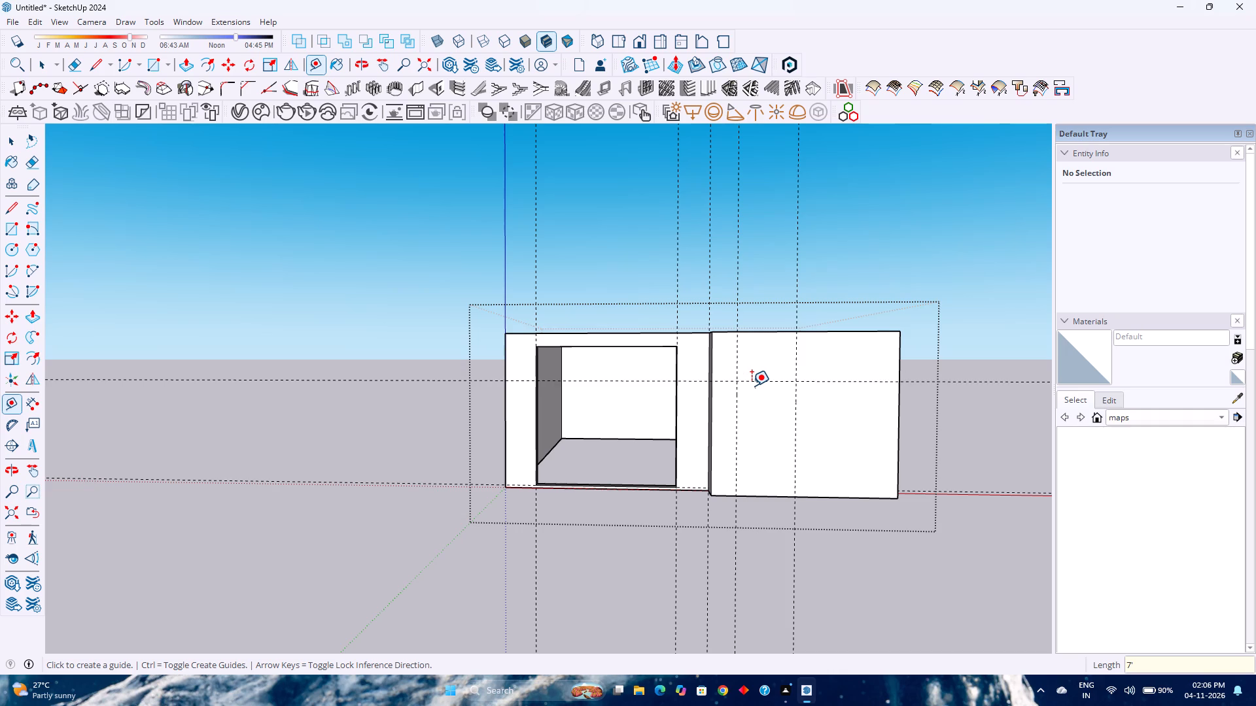
type("6'")
key("Return")
type("7'")
key("Return")
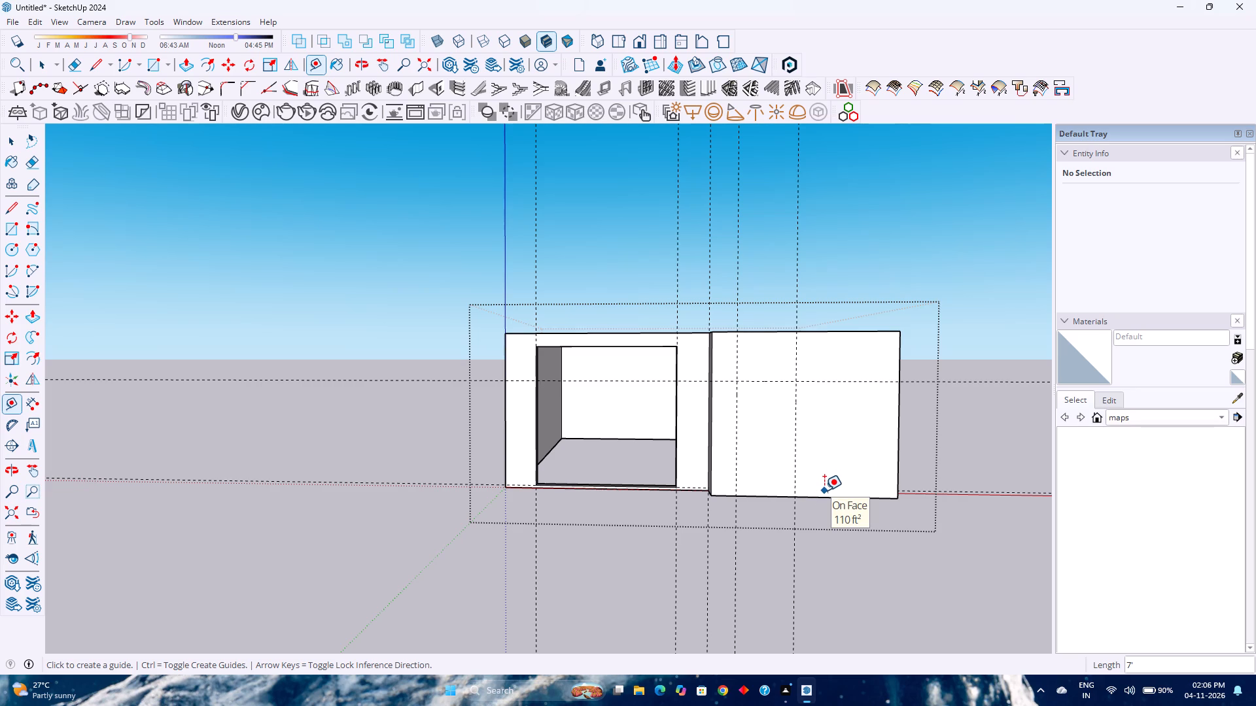
Add a vertical guide 1'6" beyond the far vertical guide of the 3'6" spacing on the projecting front wall.
left_click(795, 448)
type("1'6")
key("shift+quotedbl")
key("Return")
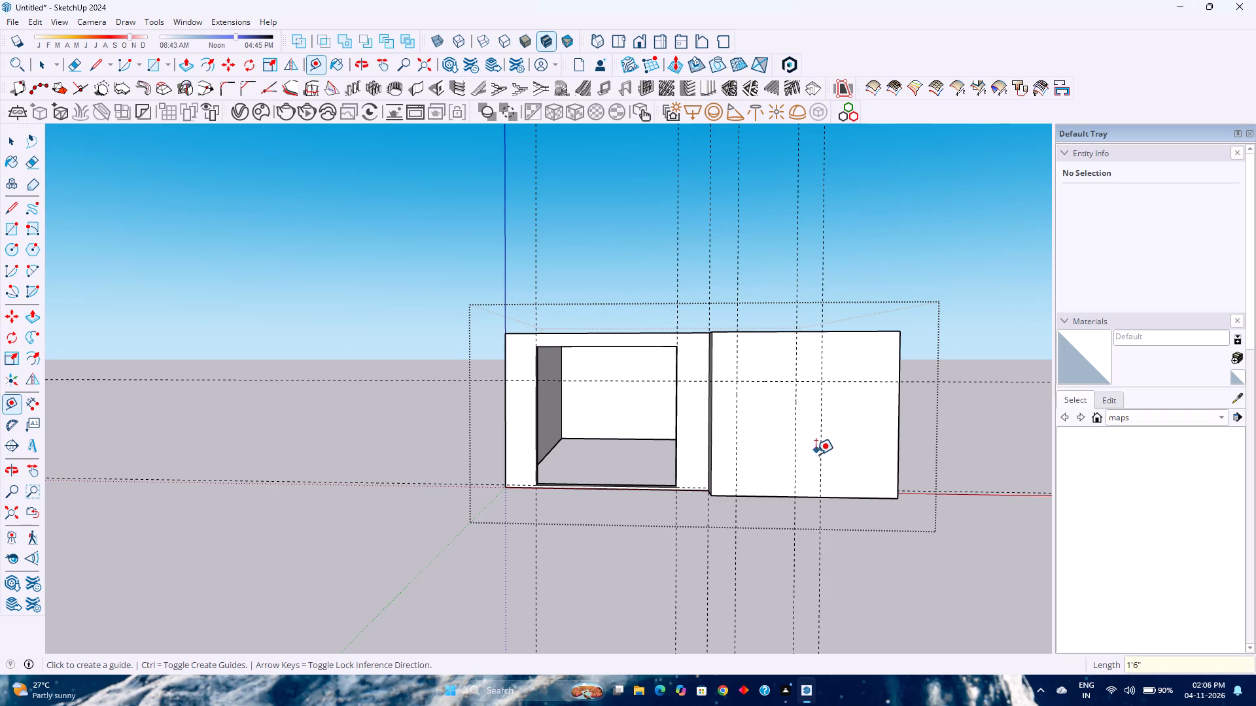
Push the outer face of the side wall adjoining the projecting front section outward 5'.
scroll(869, 504, "down", 1)
middle_click_drag(869, 504, 716, 573)
middle_click(716, 573)
scroll(718, 569, "down", 1)
key("p")
left_click(791, 491)
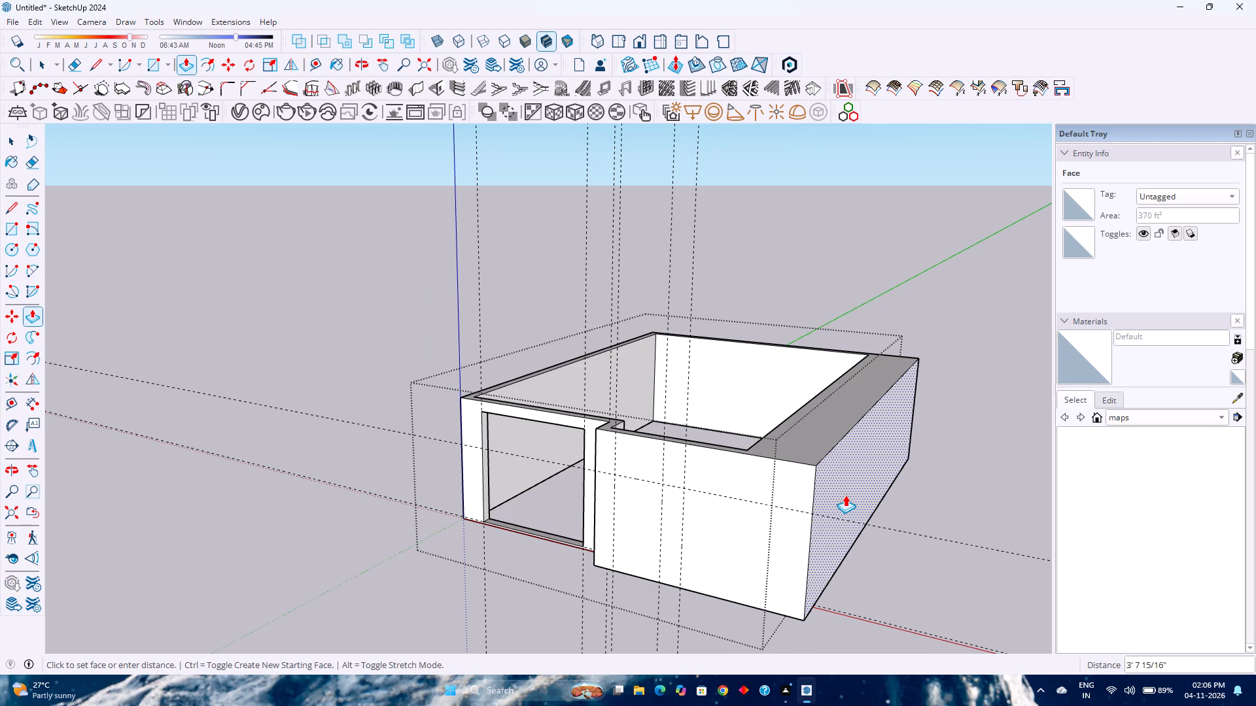
type("6'")
key("Return")
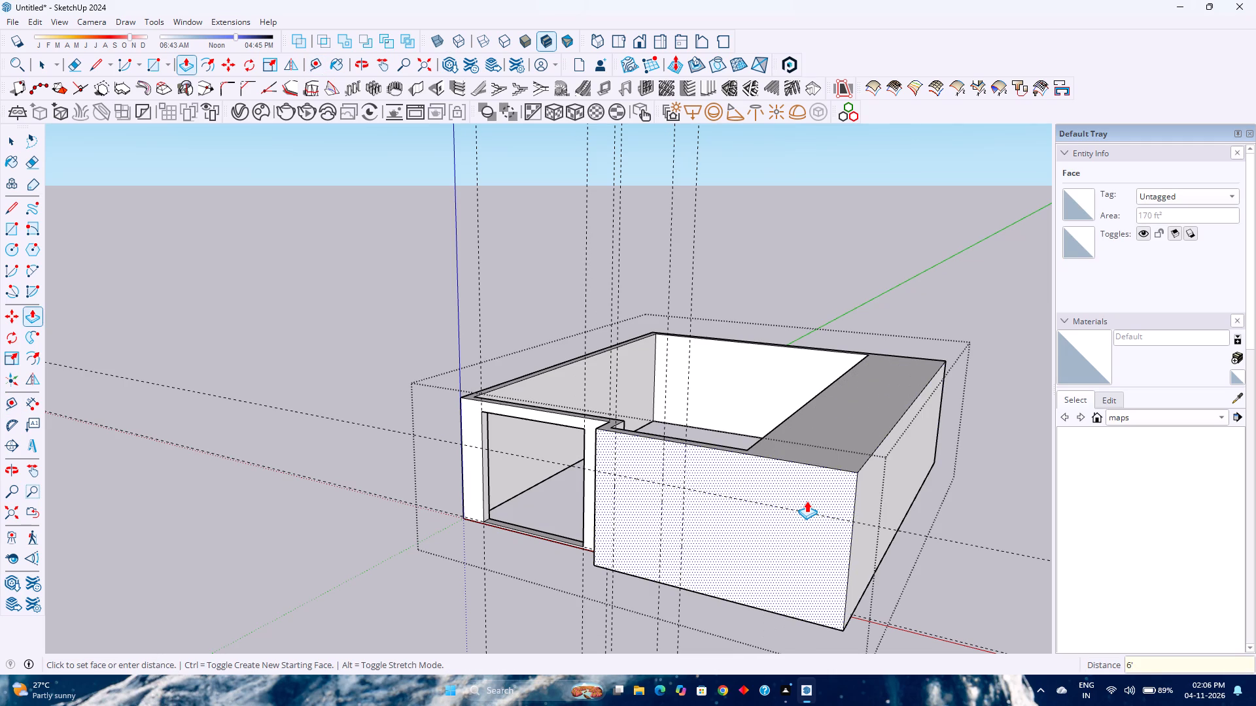
type("4'")
key("Return")
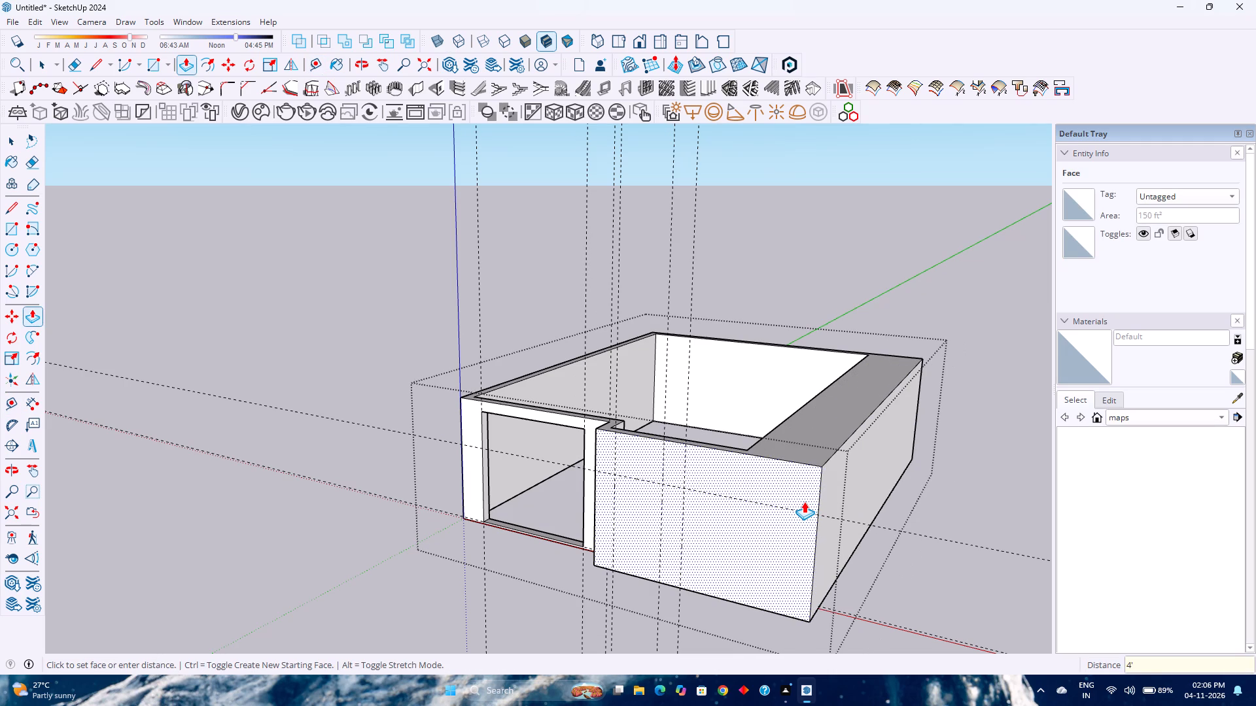
key("5")
key("apostrophe")
key("Return")
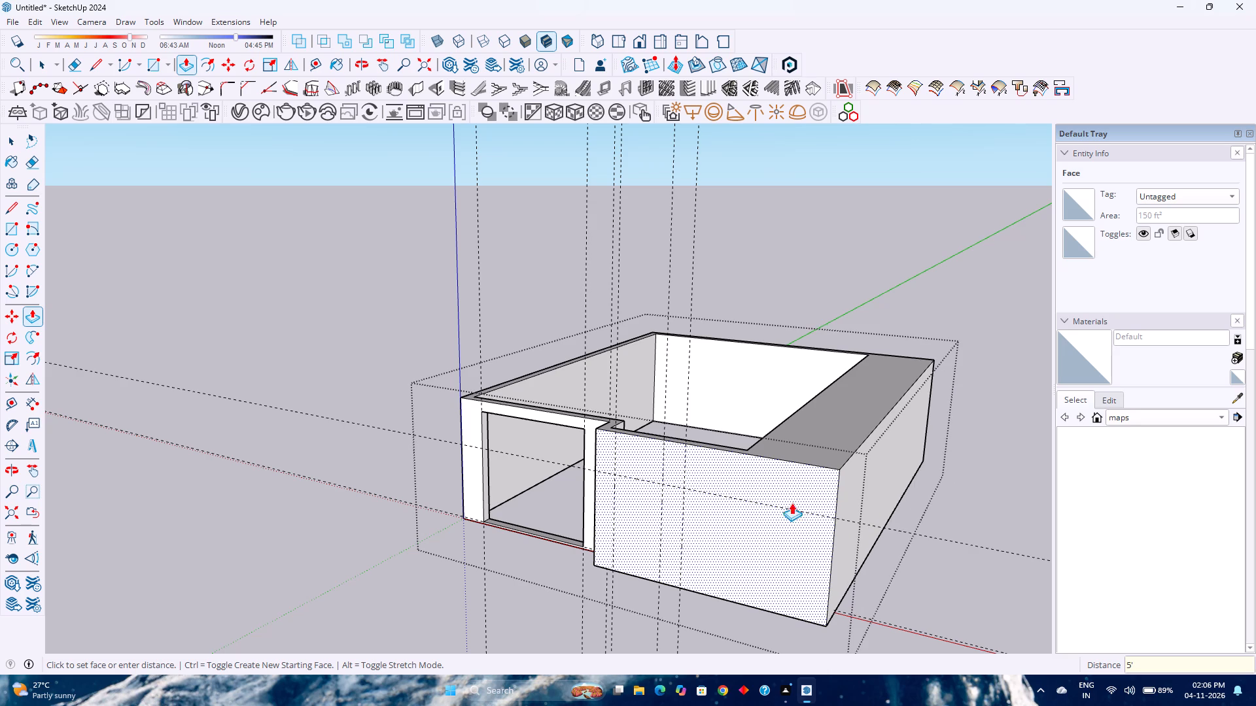
Push the inside face of the thickened side wall outward 5' to restore the wall's thickness.
middle_click_drag(792, 503, 1126, 575)
left_click(700, 363)
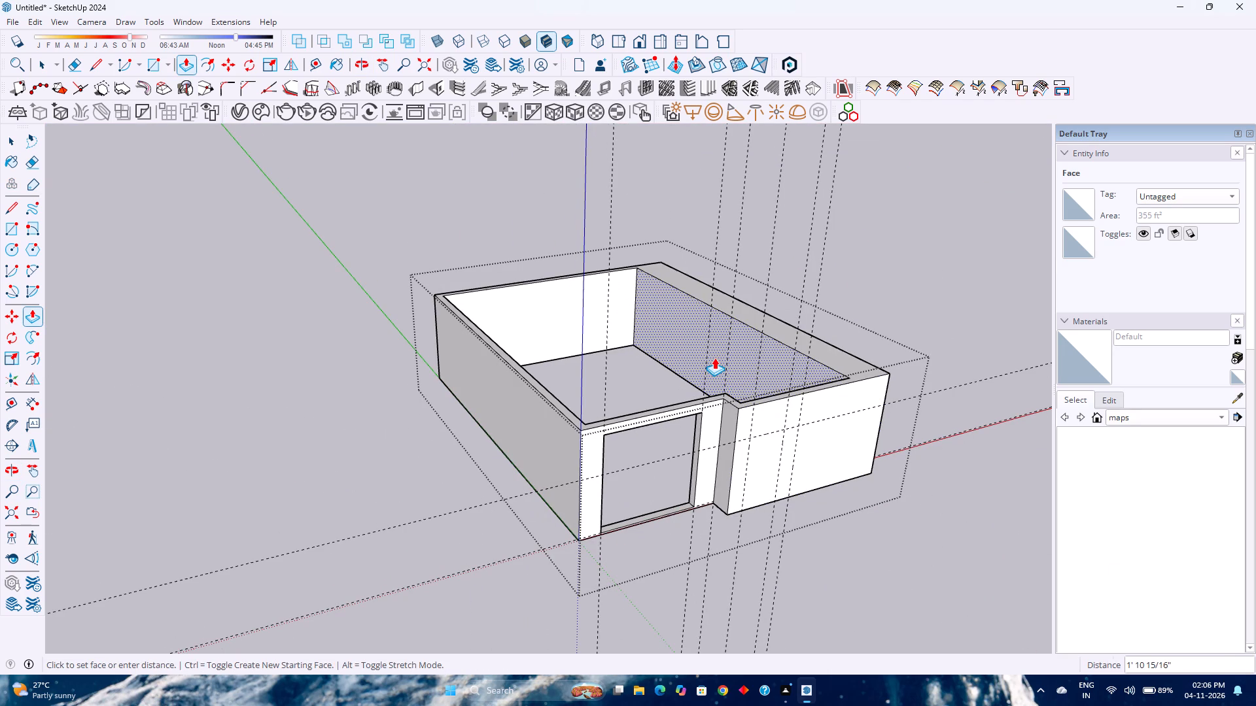
type("5'")
key("Return")
Draw a 3'6" by 7' door rectangle between the guides, from the horizontal guide down to the projecting front wall's bottom edge.
middle_click_drag(848, 483, 728, 428)
middle_click(728, 428)
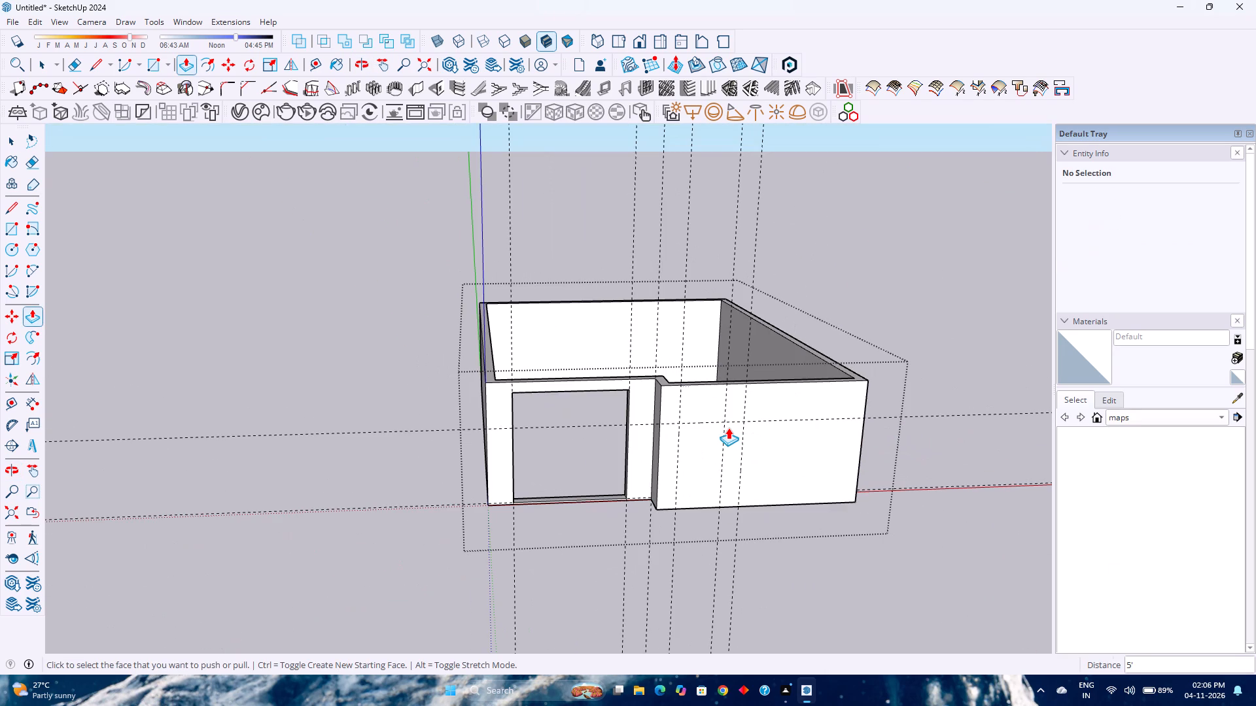
scroll(727, 428, "down", 1)
middle_click_drag(785, 541, 750, 484)
middle_click(750, 484)
scroll(748, 480, "up", 4)
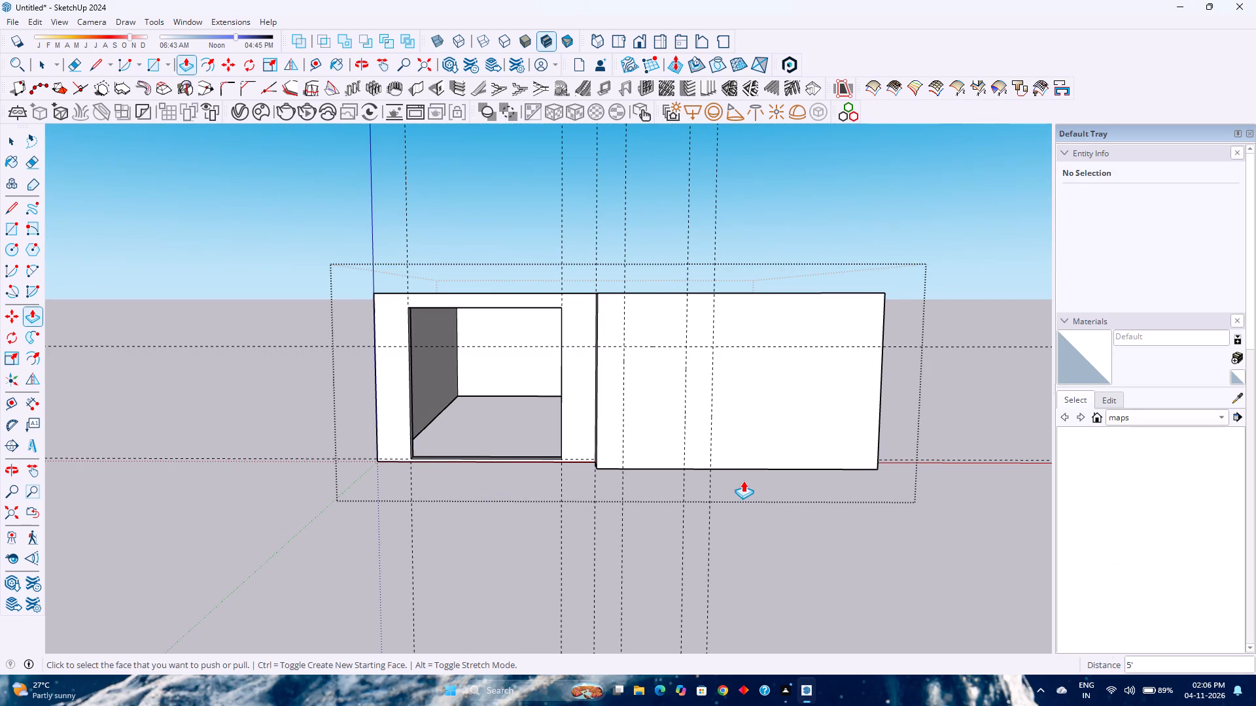
key("p")
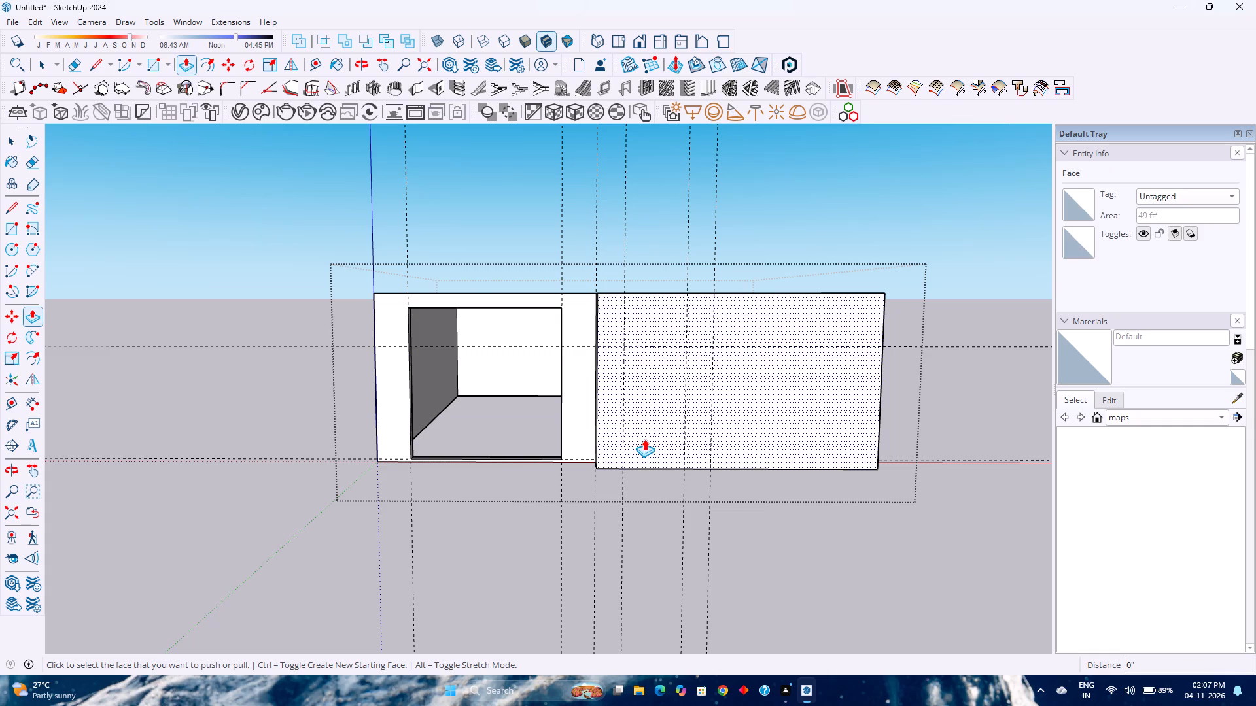
left_click(318, 61)
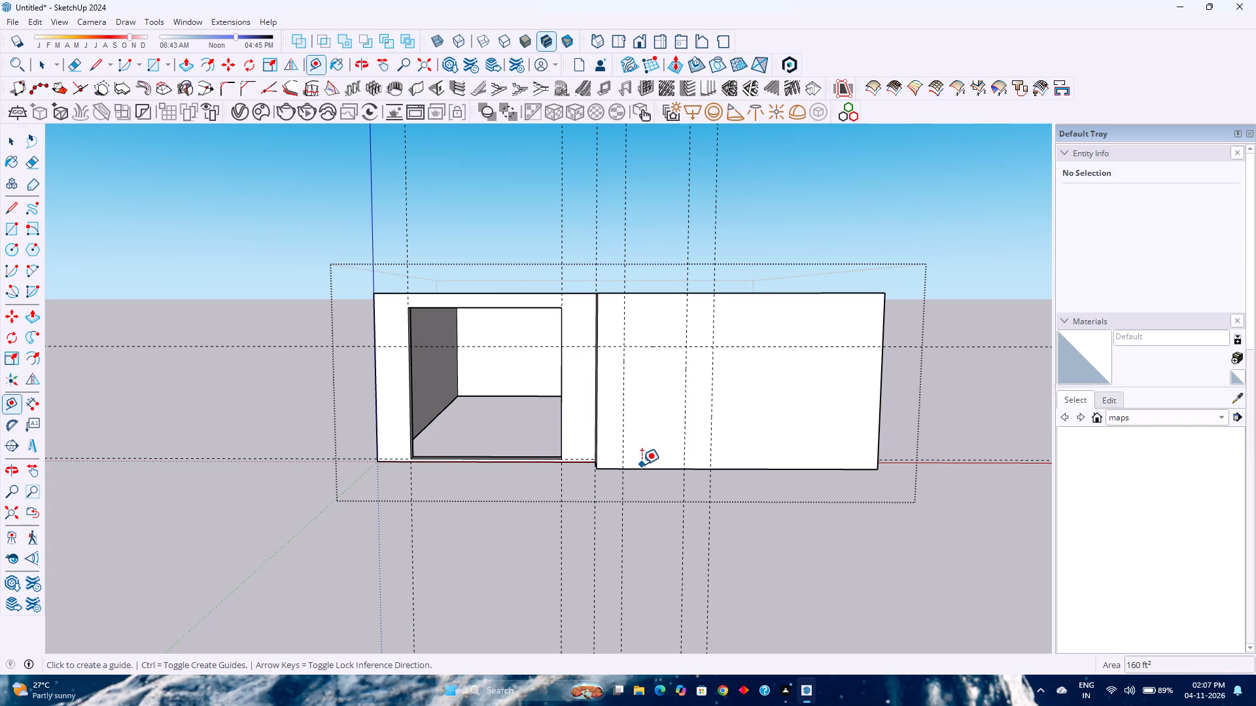
key("r")
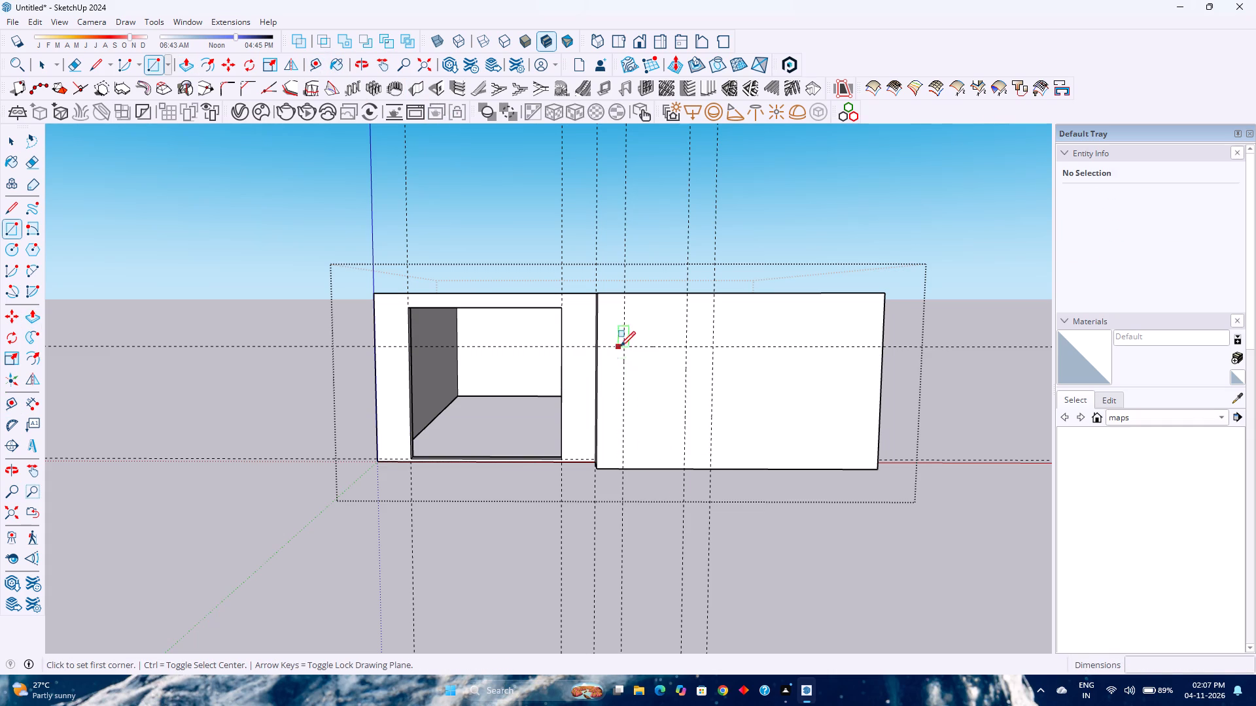
left_click(624, 345)
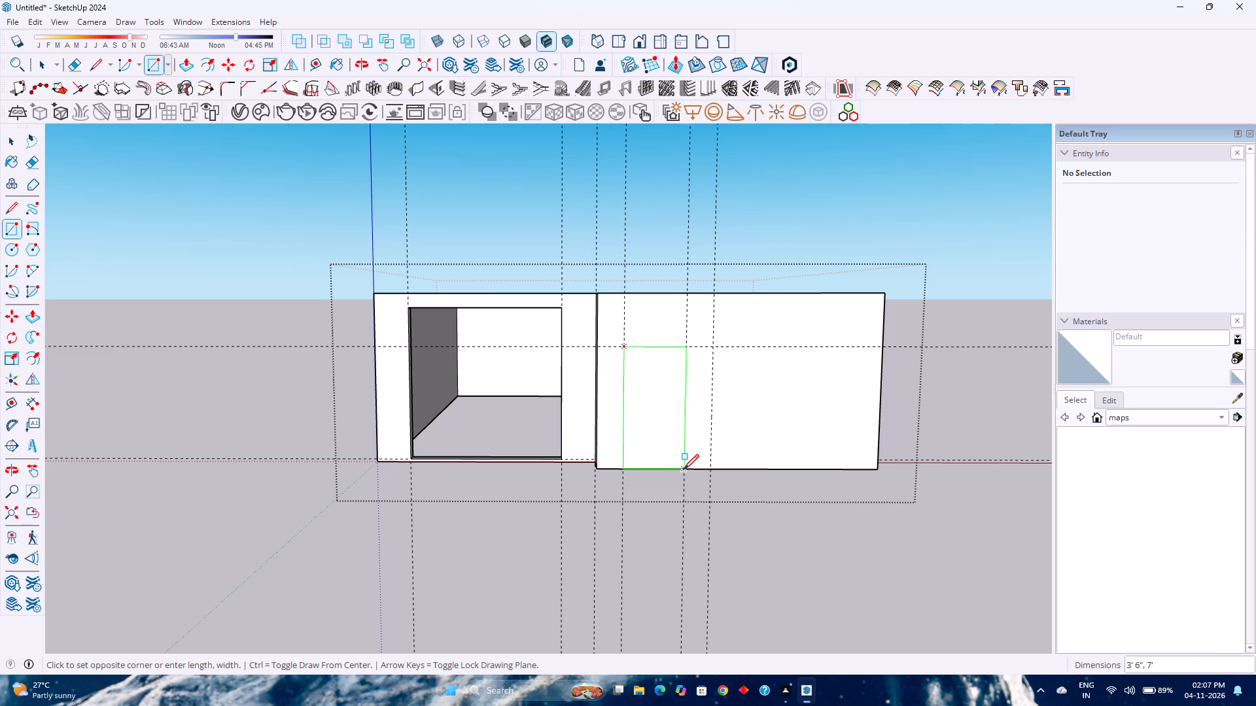
left_click(684, 469)
Push the door rectangle through the projecting front wall to cut the doorway.
key("p")
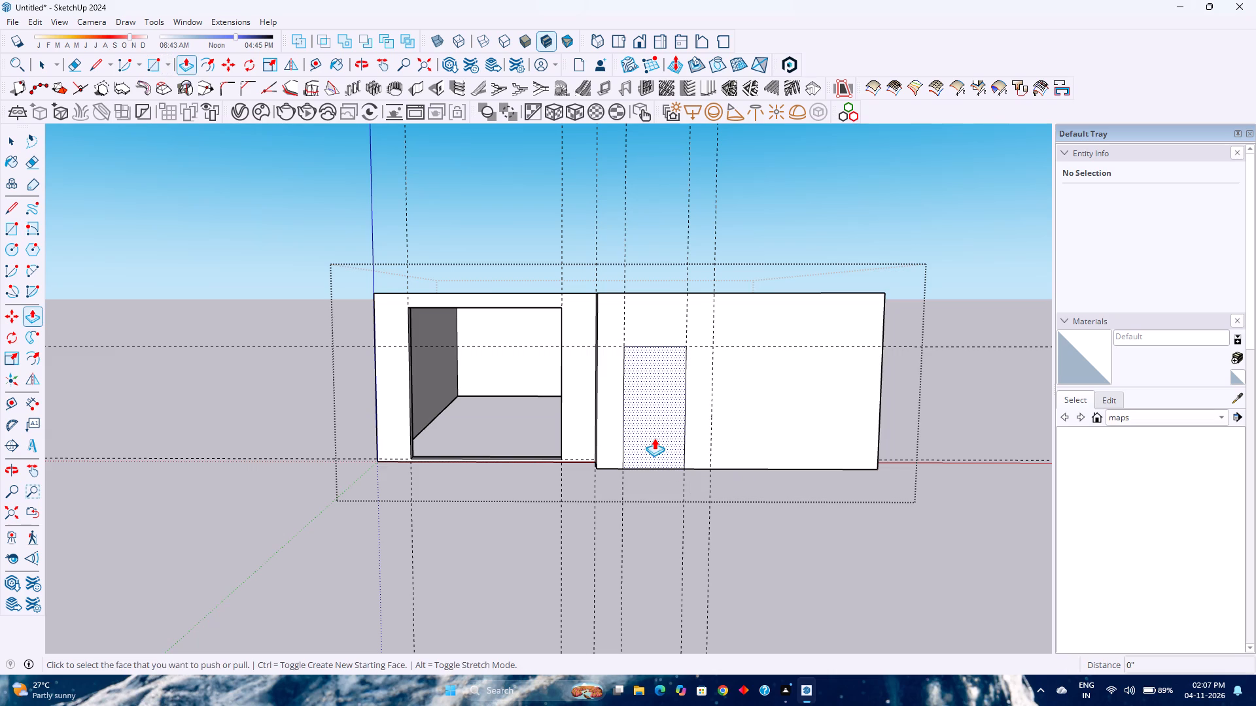
double_click(654, 438)
Place a vertical guide 1'2" in from the outer corner edge of the projecting front wall.
scroll(784, 497, "up", 2)
middle_click_drag(784, 497, 697, 525)
middle_click(697, 525)
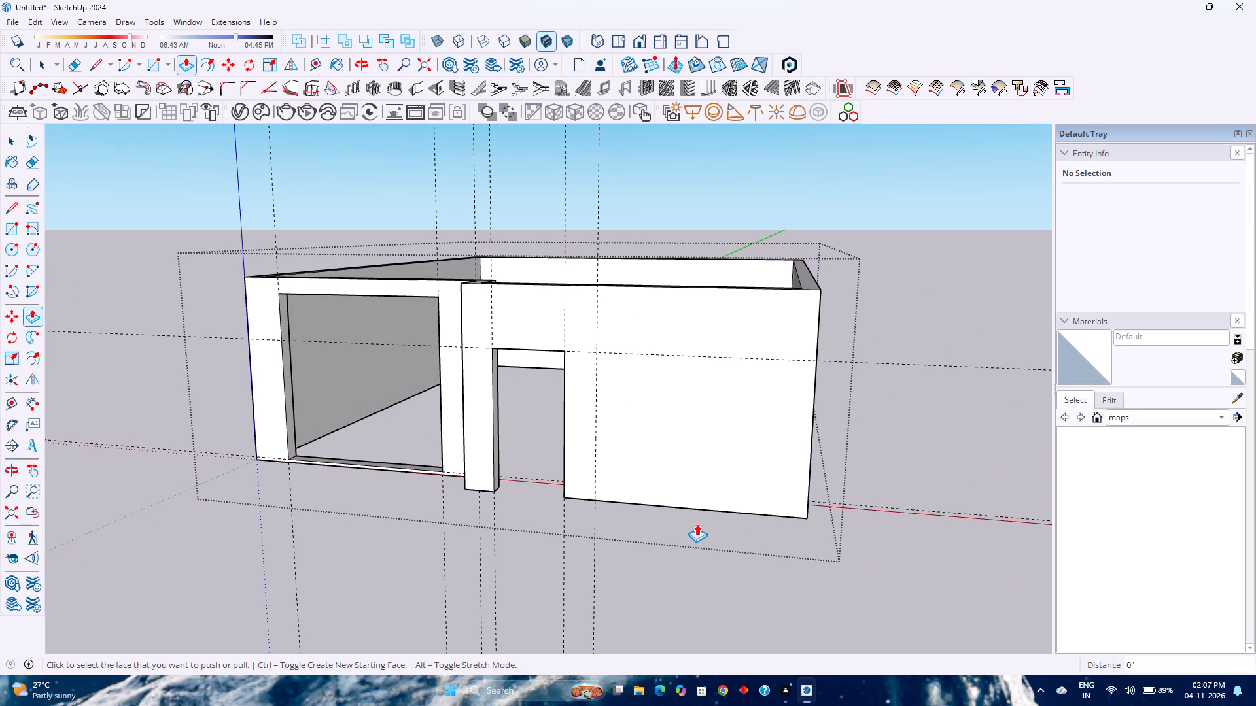
scroll(695, 520, "down", 1)
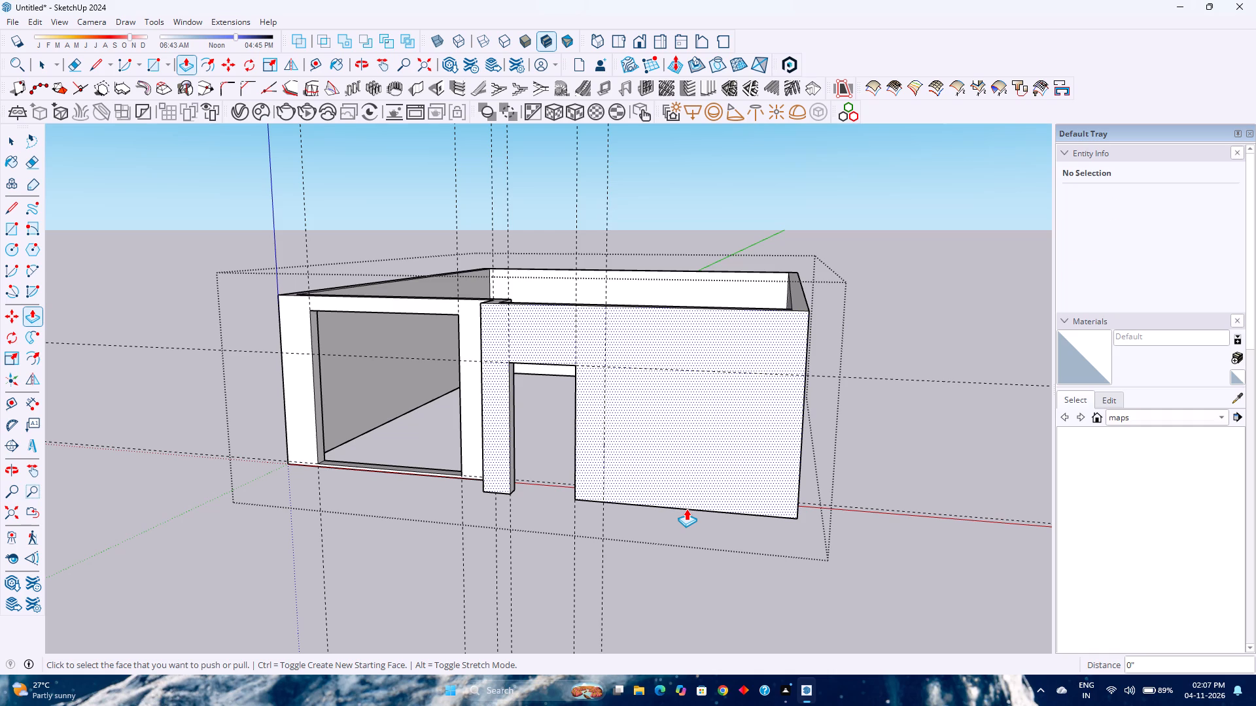
scroll(686, 509, "down", 3)
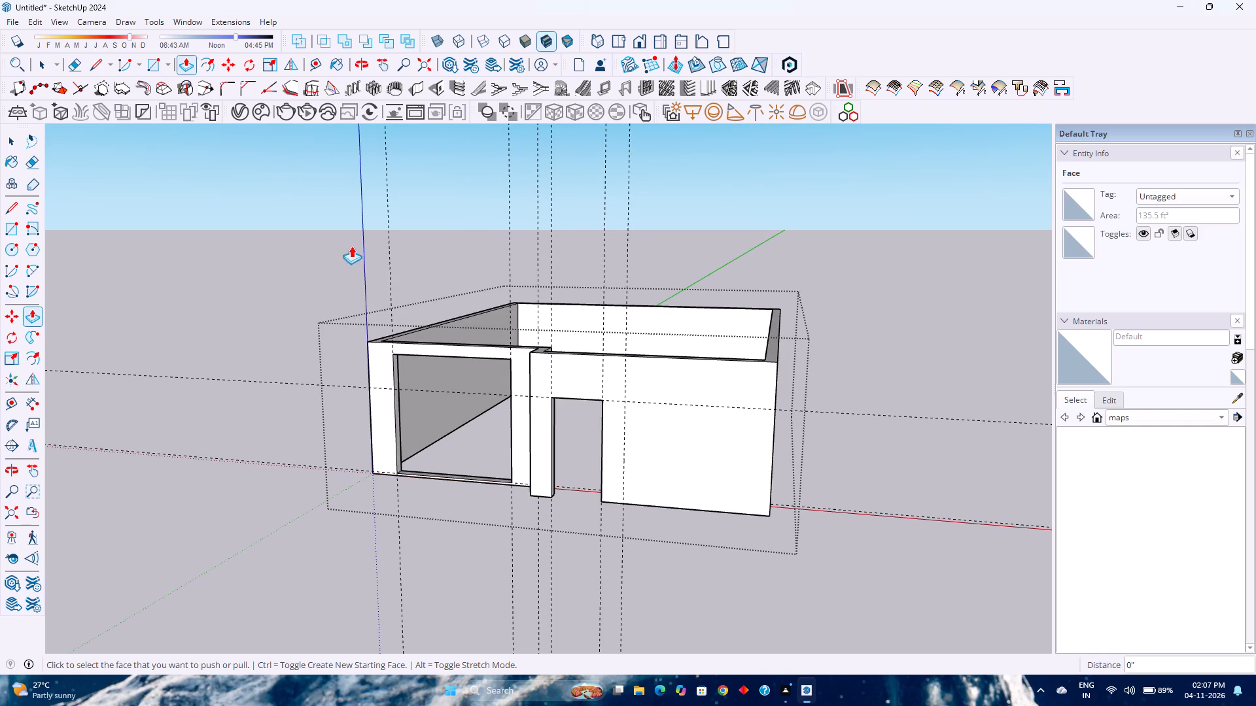
left_click(313, 68)
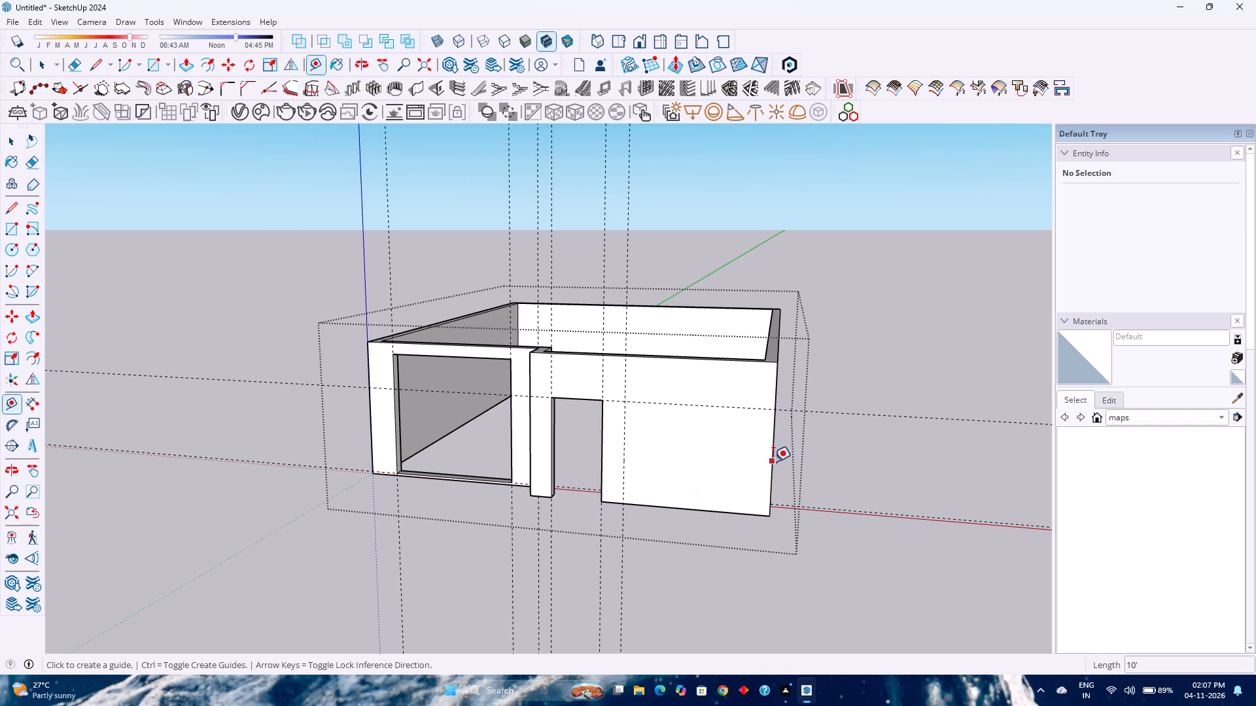
left_click(773, 461)
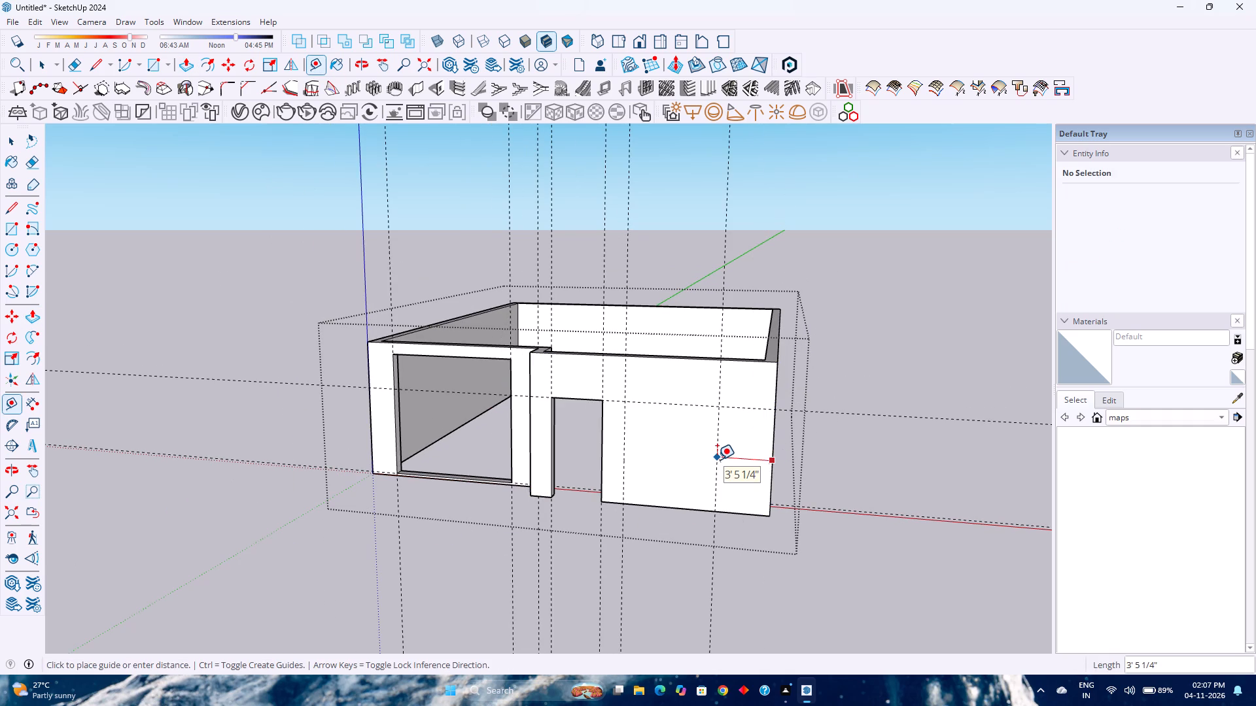
key("9")
key("Return")
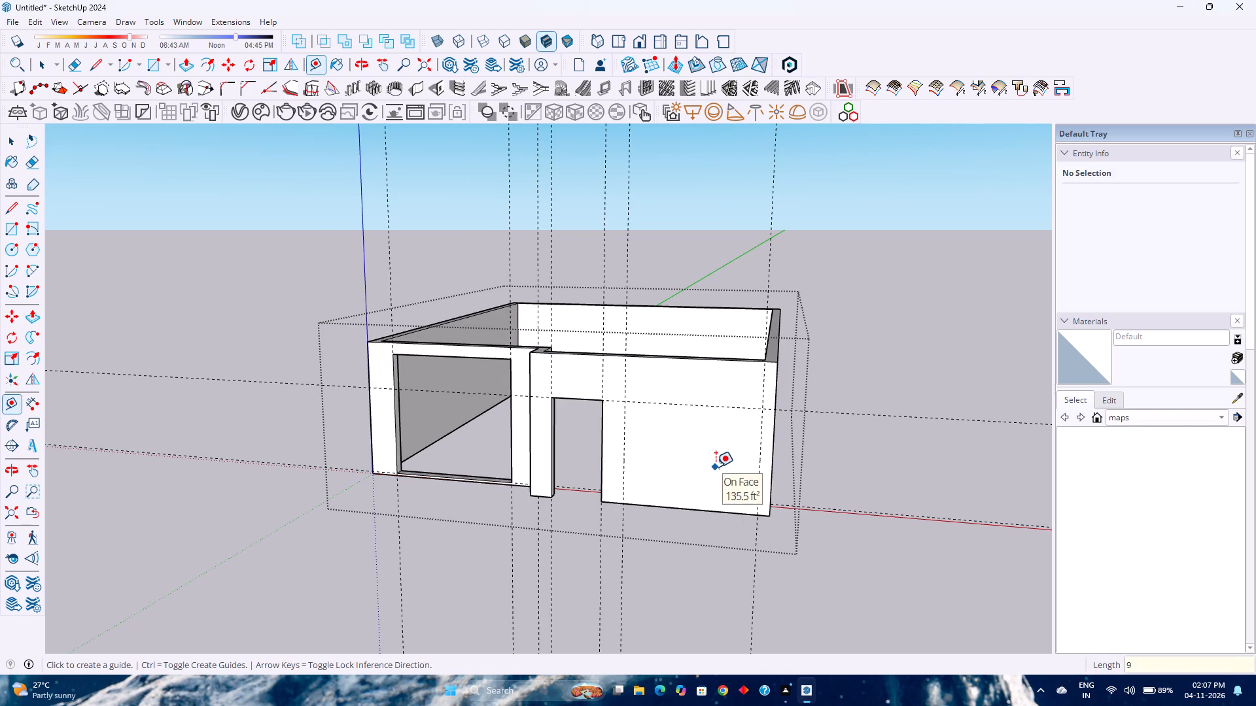
type("1'")
key("Return")
middle_click_drag(717, 475, 742, 446)
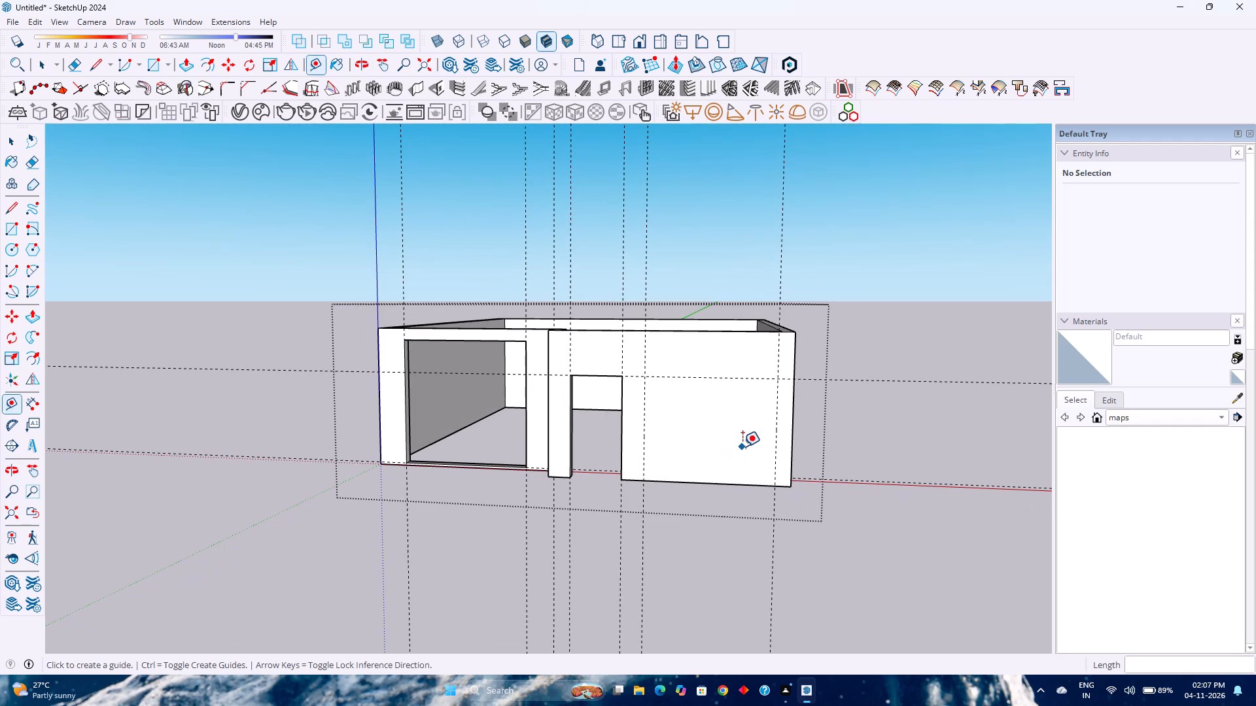
key("1")
type("'2")
key("shift+quotedbl")
key("Return")
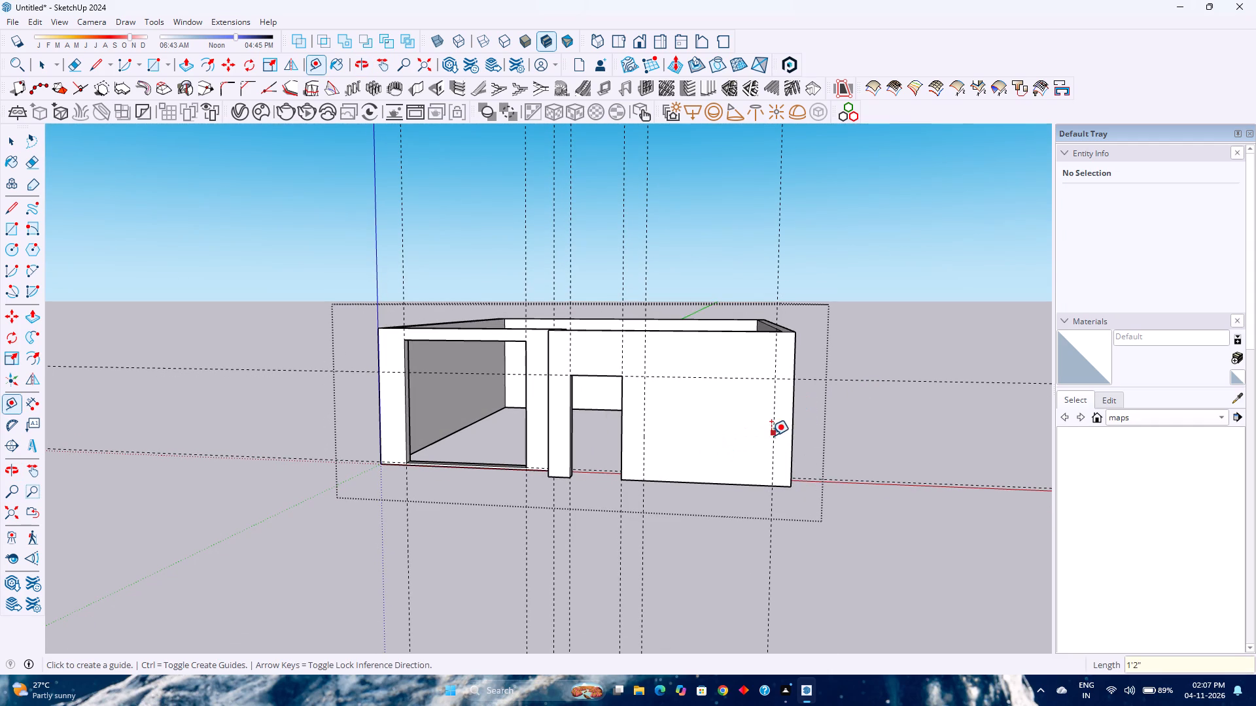
Place another vertical guide 3'6" from the 1'2" guide, toward the doorway.
left_click(774, 433)
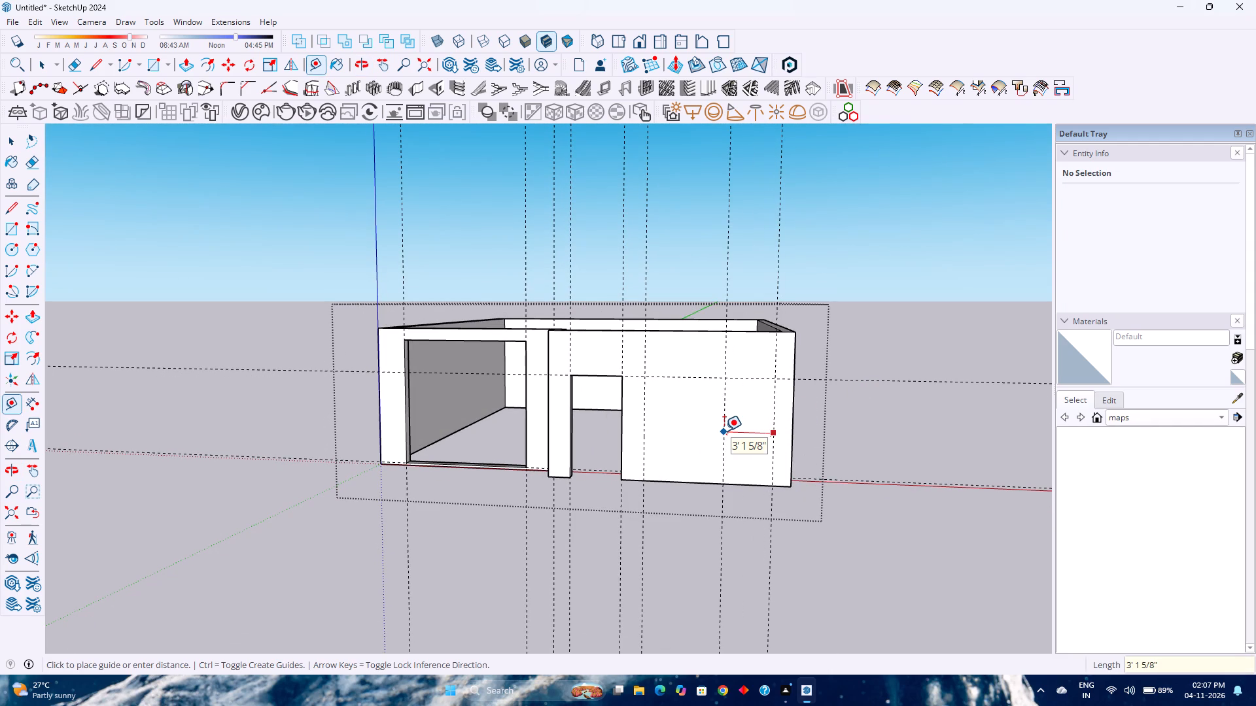
type("3'")
key("6")
key("shift+quotedbl")
key("Return")
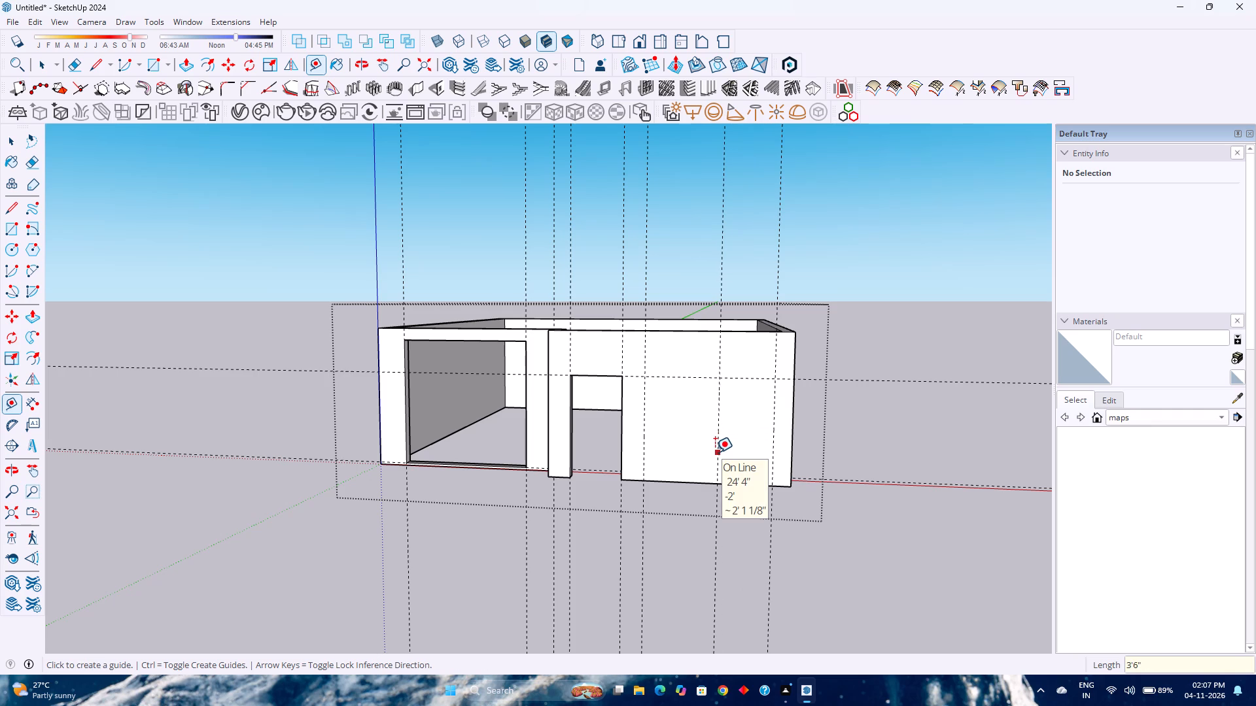
Place a horizontal guide 2'6" above the bottom edge of the projecting front wall.
left_click(736, 485)
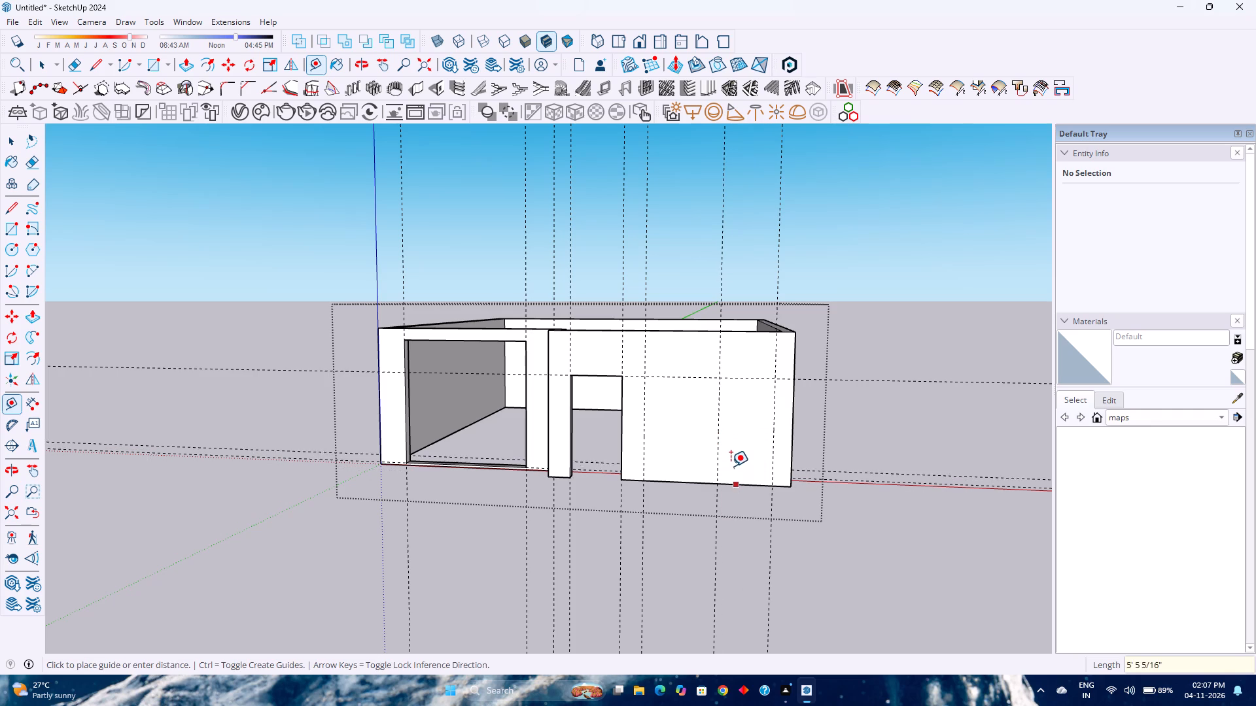
type("2'6")
key("shift+quotedbl")
key("Return")
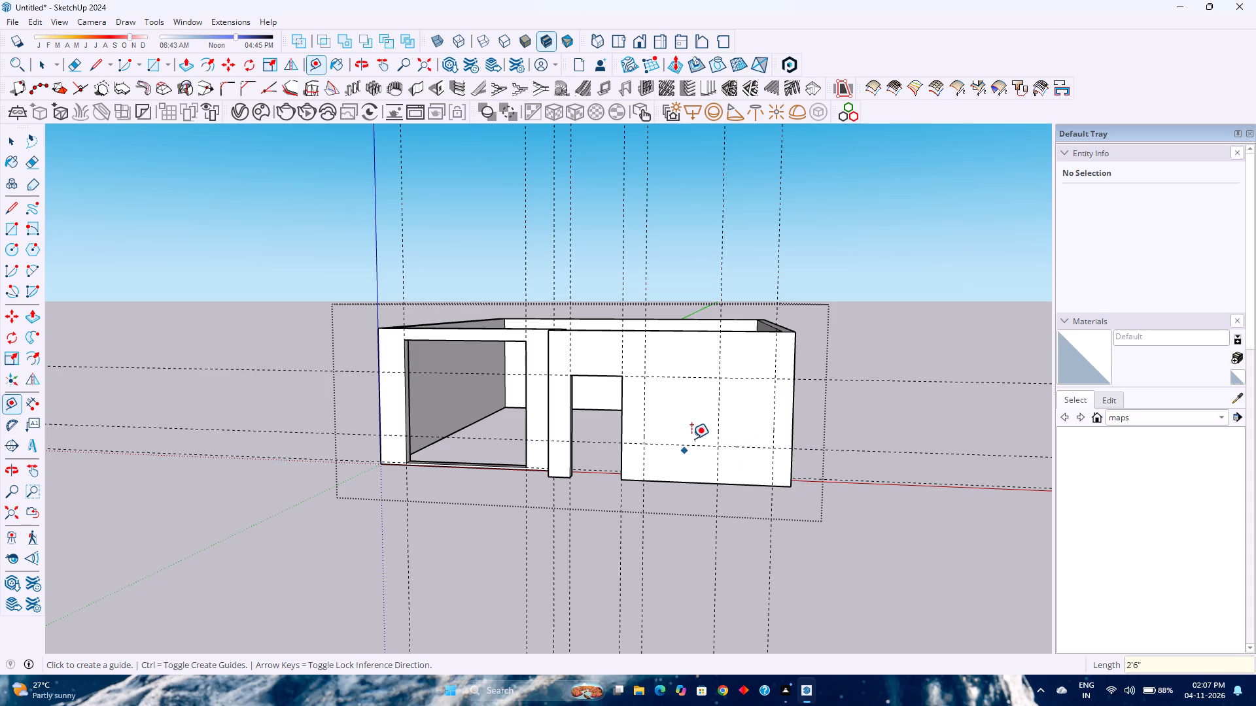
Draw a 4'6" by 3'6" window rectangle on the projecting front wall between the door-head guide, the 2'6" guide and the two outer vertical guides.
key("r")
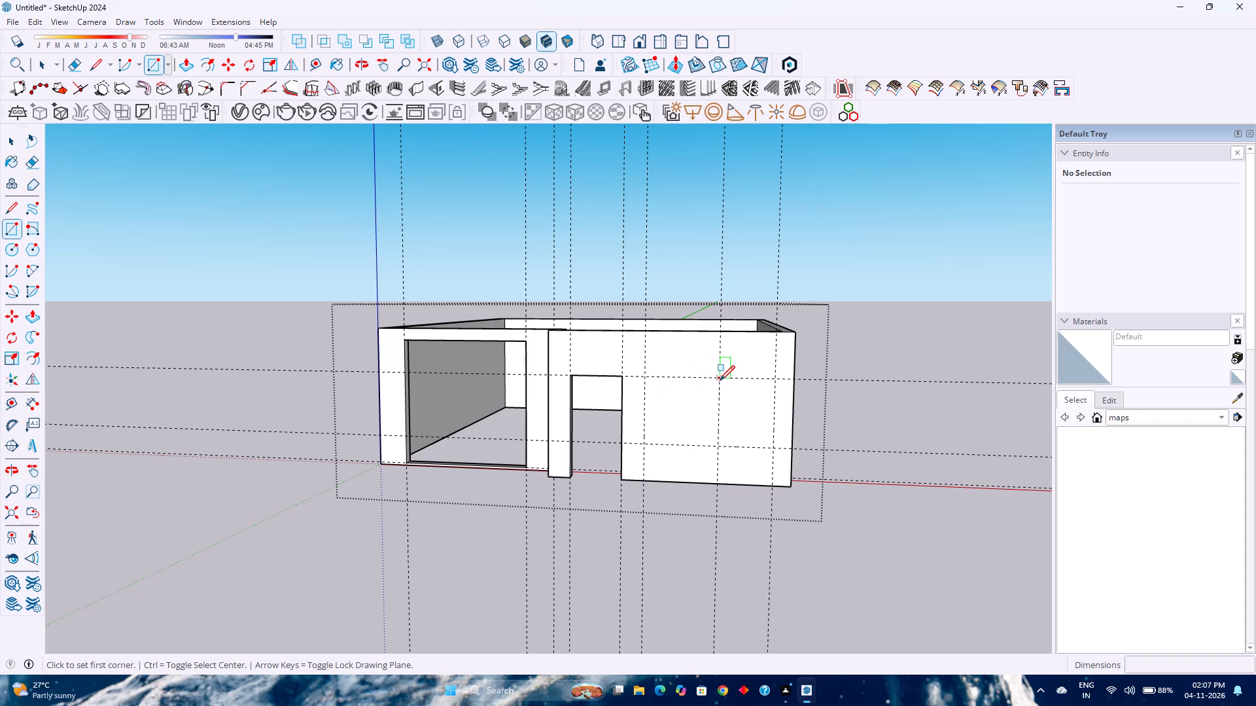
left_click(720, 380)
left_click(774, 446)
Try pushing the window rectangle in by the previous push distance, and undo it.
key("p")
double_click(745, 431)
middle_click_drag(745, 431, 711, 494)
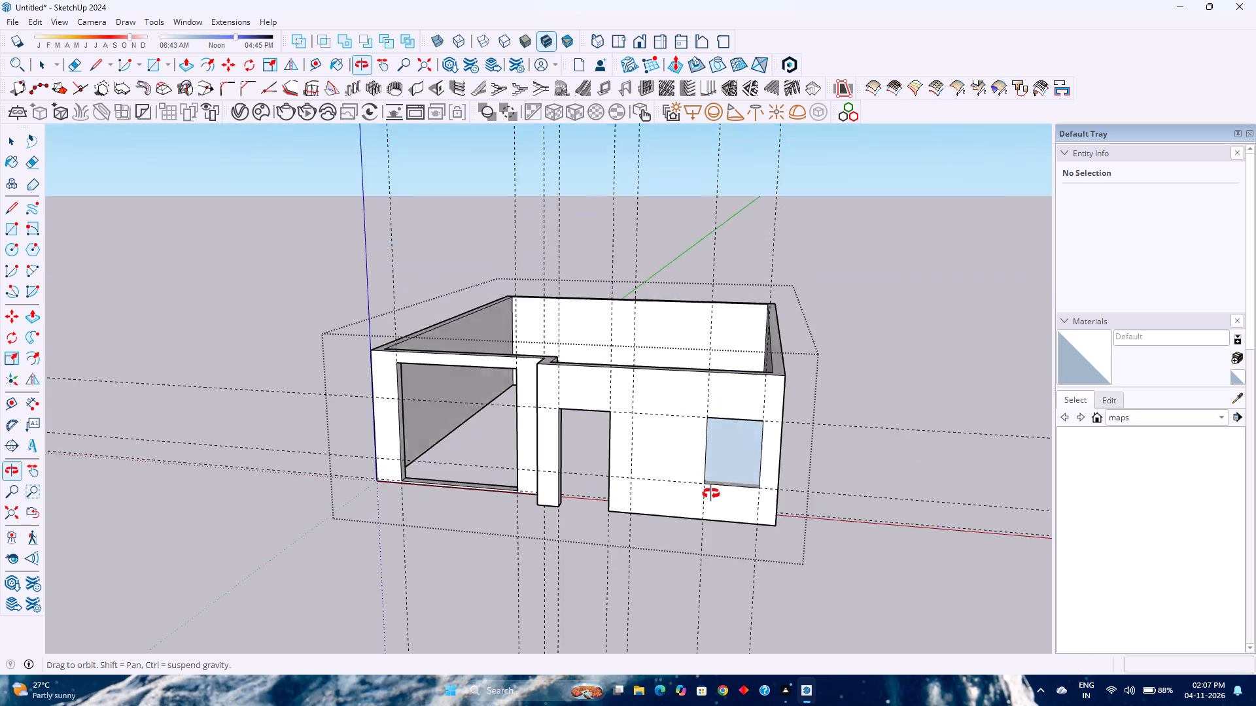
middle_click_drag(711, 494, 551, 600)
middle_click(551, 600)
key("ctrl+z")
Push the window rectangle 9" through the projecting front wall to cut the window opening.
middle_click_drag(531, 559, 597, 529)
middle_click(597, 529)
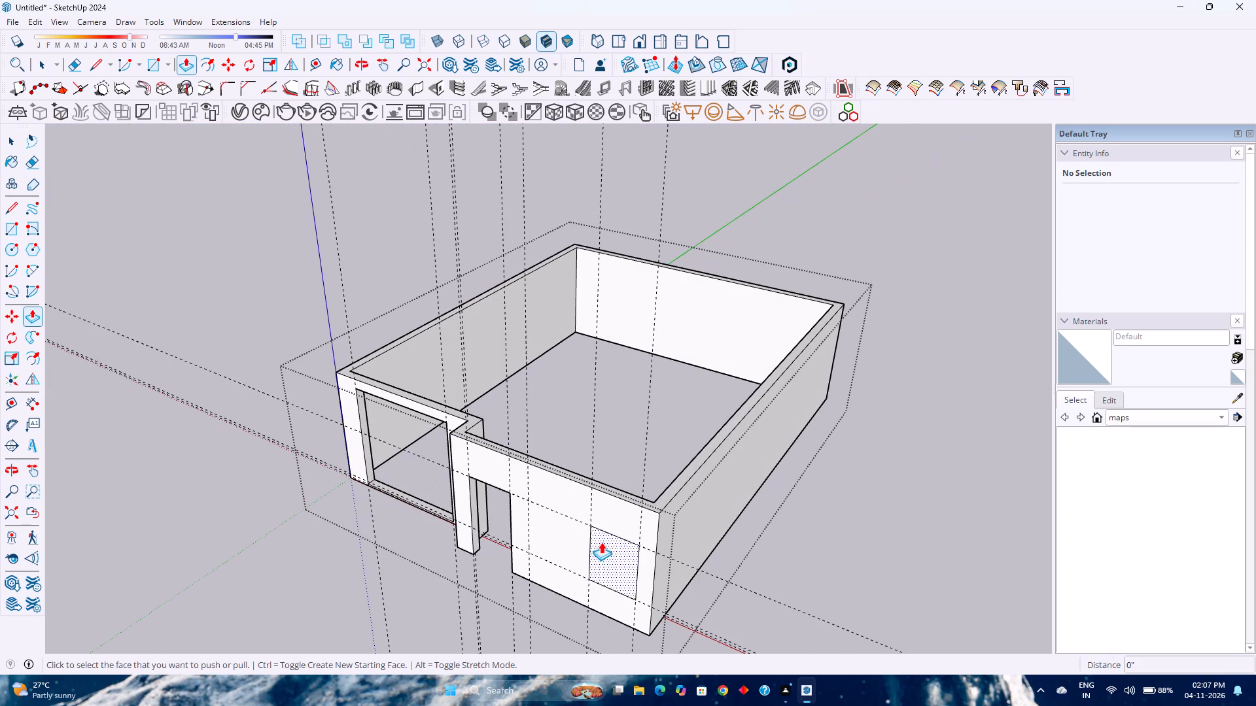
left_click(605, 556)
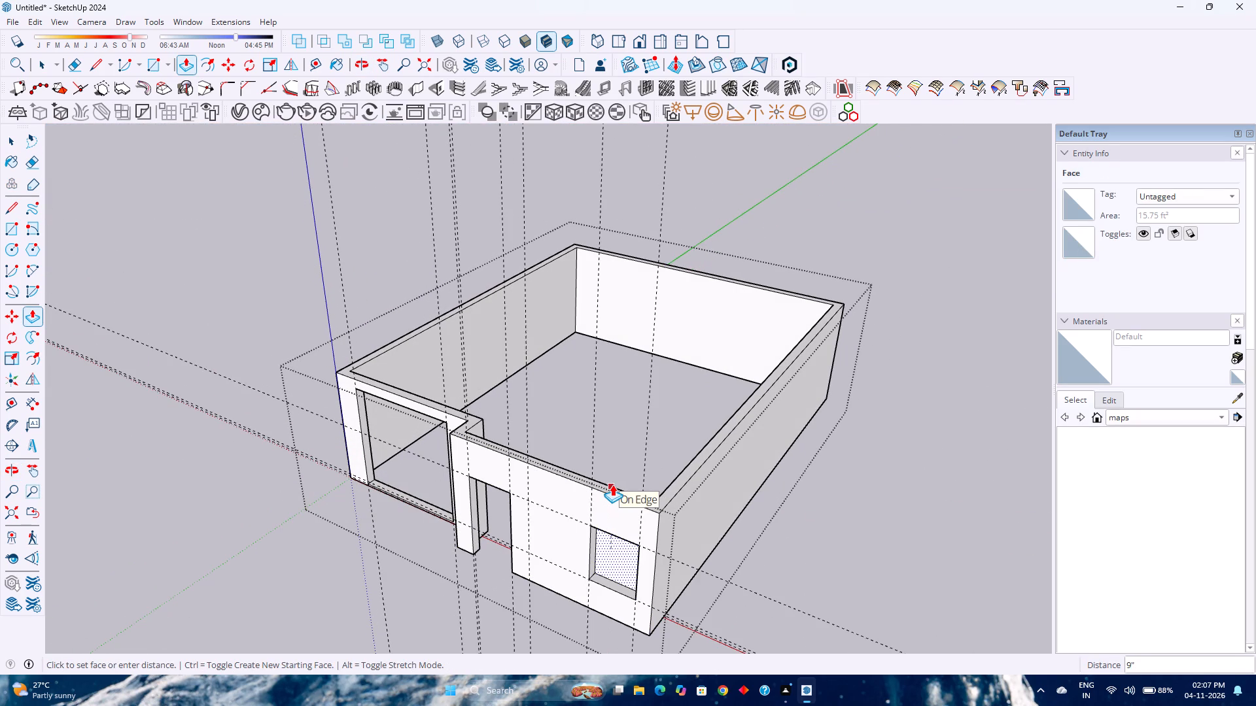
left_click(612, 484)
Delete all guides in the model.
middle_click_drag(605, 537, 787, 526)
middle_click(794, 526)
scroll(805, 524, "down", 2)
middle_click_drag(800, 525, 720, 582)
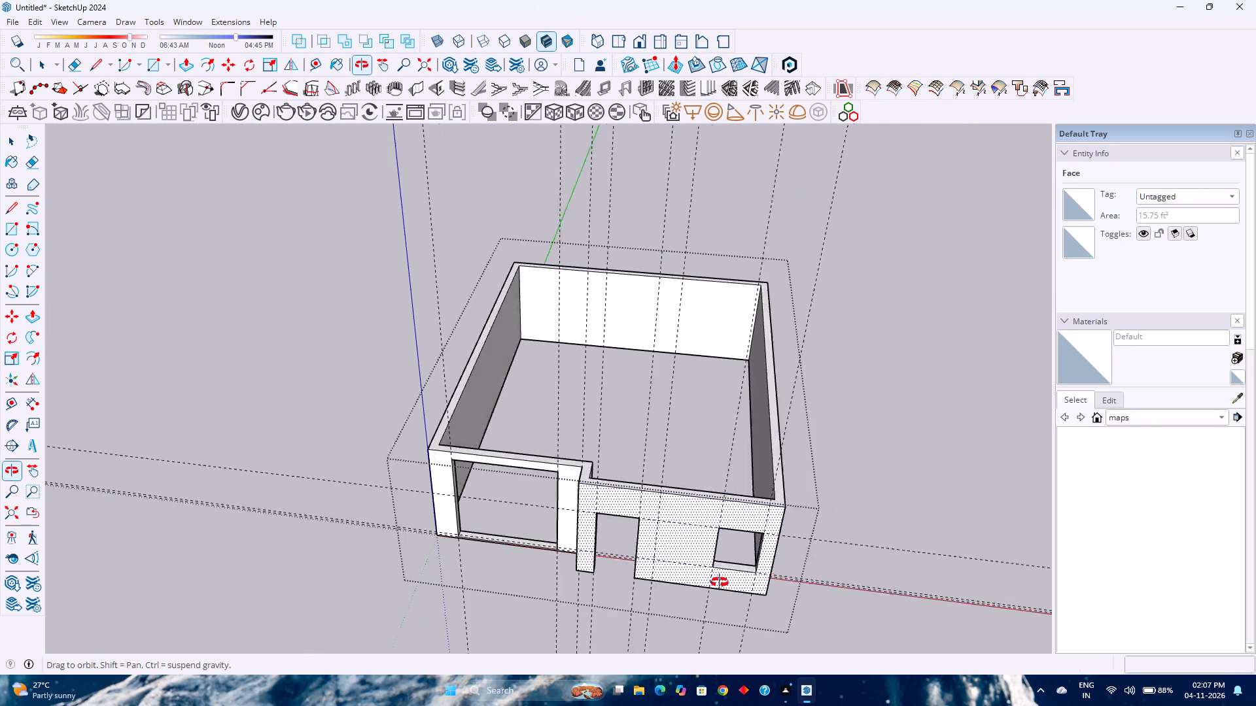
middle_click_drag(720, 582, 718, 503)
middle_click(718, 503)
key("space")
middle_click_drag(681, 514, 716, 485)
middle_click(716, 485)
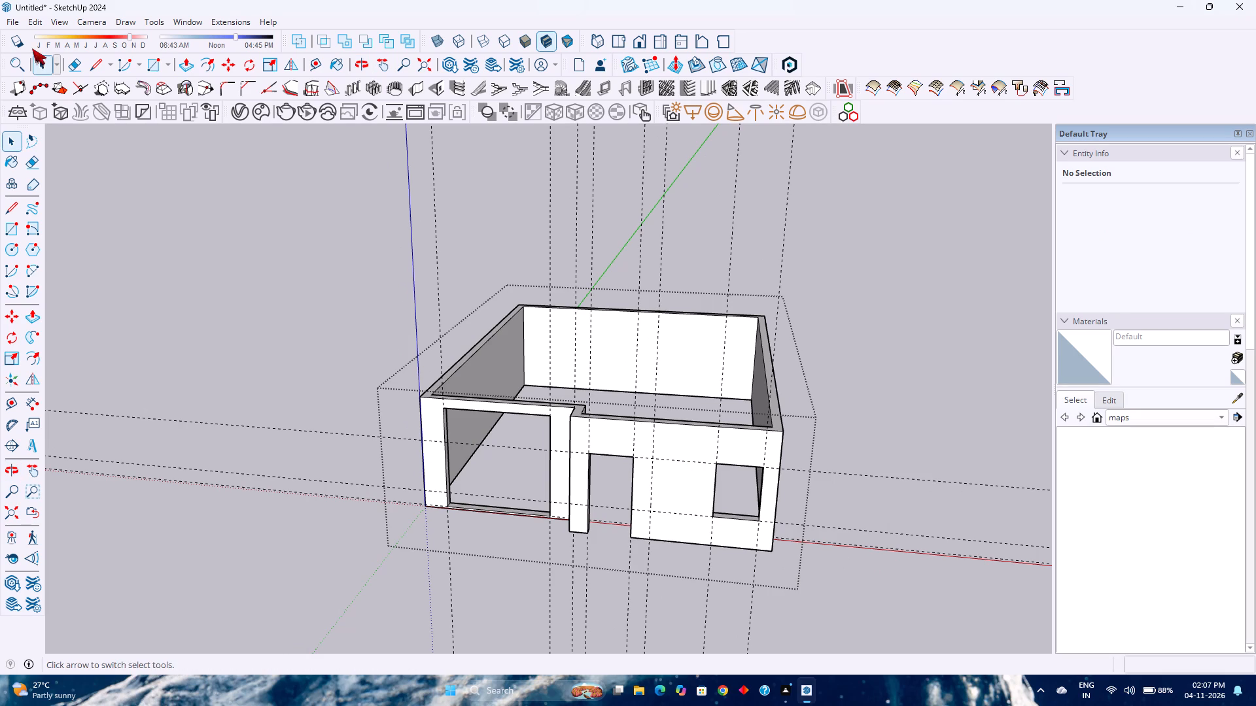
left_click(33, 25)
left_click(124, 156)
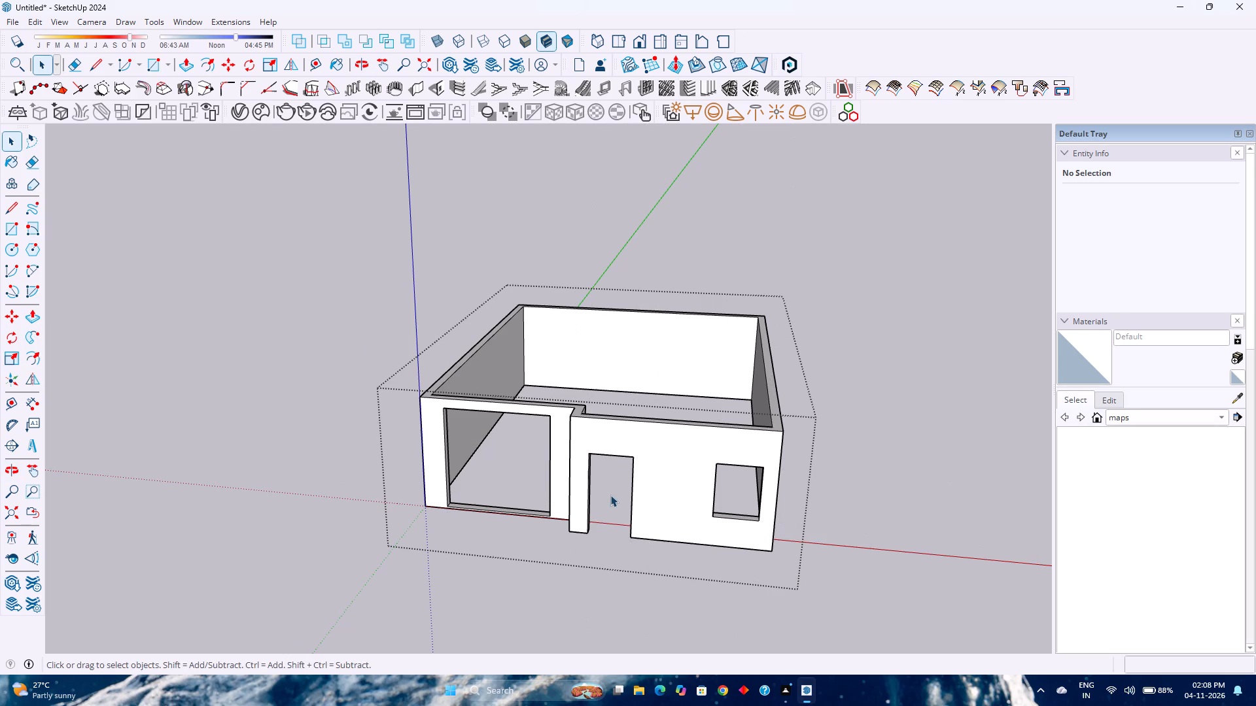
Inspect the building shell's front openings from several viewing angles.
middle_click(621, 499)
middle_click_drag(621, 499, 590, 449)
scroll(592, 446, "down", 2)
scroll(589, 439, "down", 1, "shift")
middle_click_drag(589, 439, 659, 512, "shift")
middle_click_drag(650, 501, 643, 486)
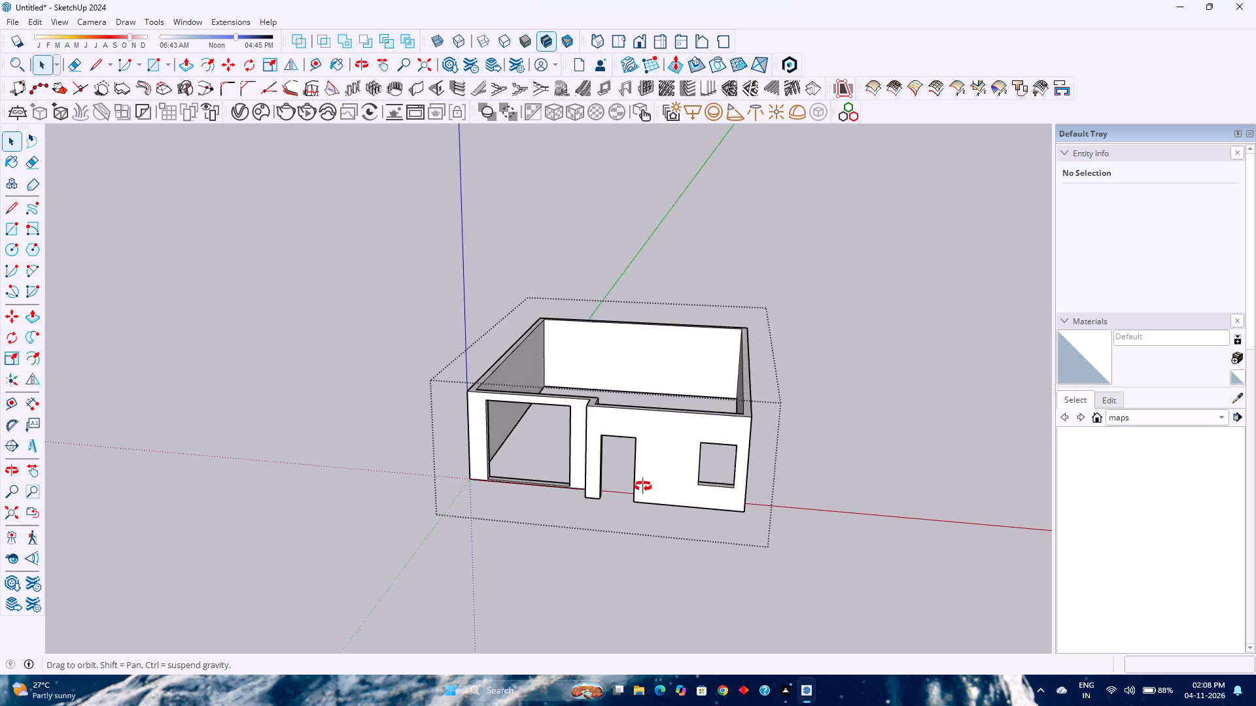
middle_click_drag(643, 486, 620, 423)
middle_click(620, 423)
middle_click(620, 423)
middle_click(619, 419)
middle_click(619, 419)
middle_click_drag(572, 425, 584, 434, "shift")
middle_click_drag(603, 448, 797, 582, "shift")
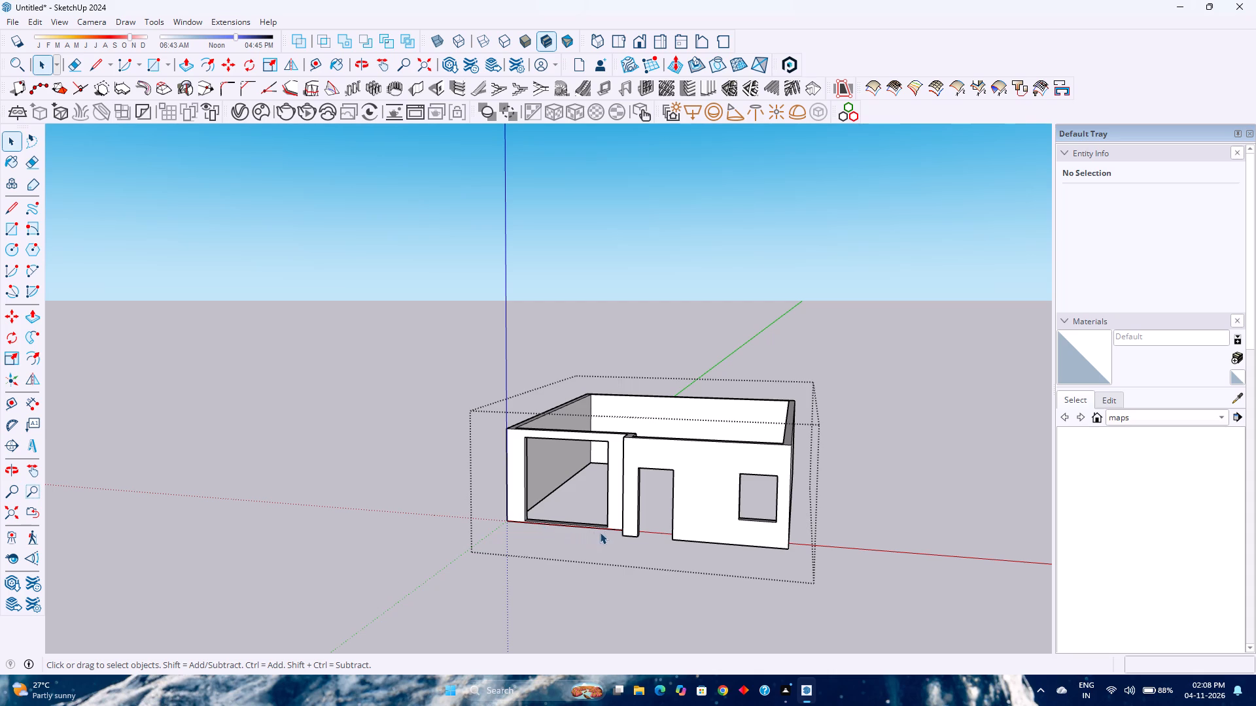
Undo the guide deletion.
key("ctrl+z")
Place a horizontal guide about 1'2" below the existing door-head guide.
scroll(686, 501, "up", 5)
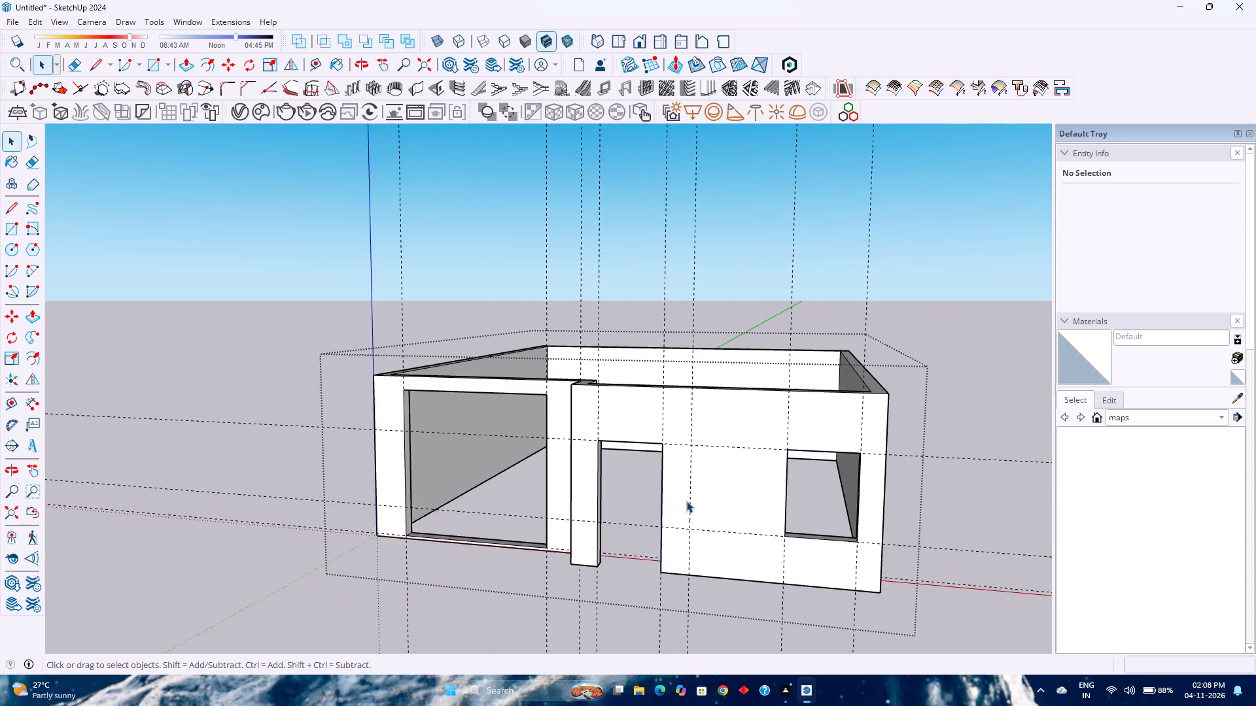
scroll(686, 501, "up", 3)
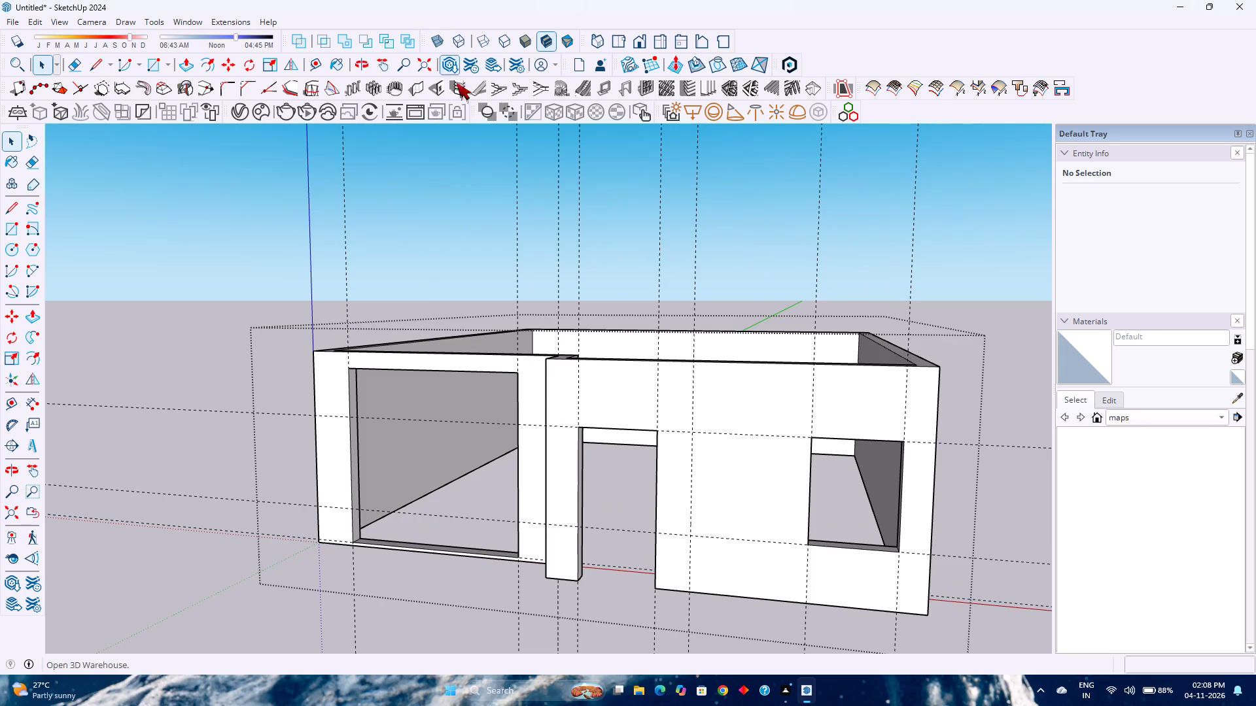
left_click(323, 66)
left_click(565, 427)
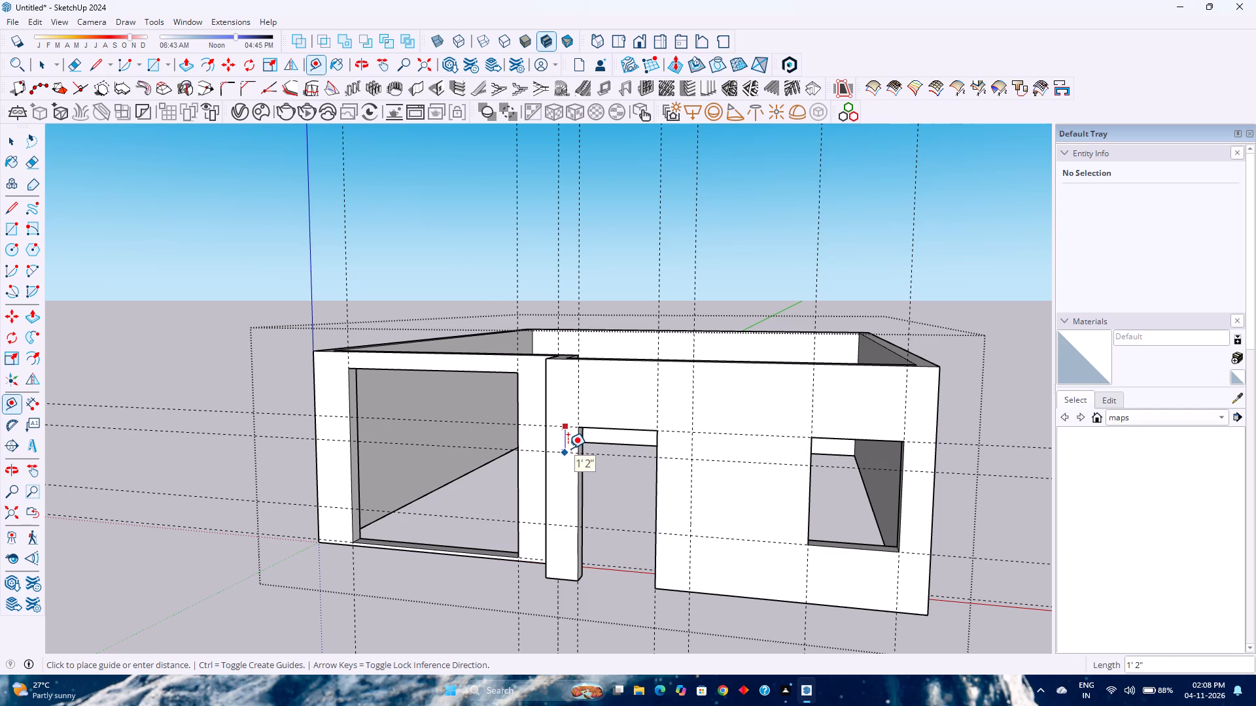
left_click(568, 448)
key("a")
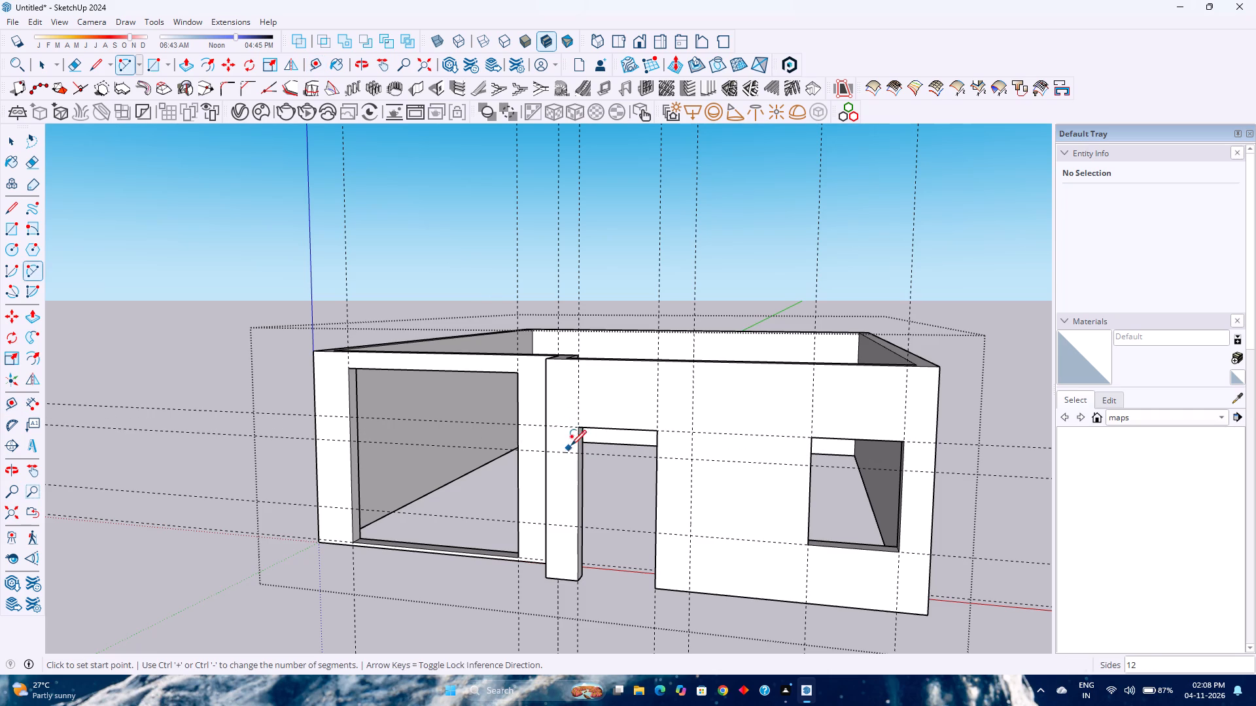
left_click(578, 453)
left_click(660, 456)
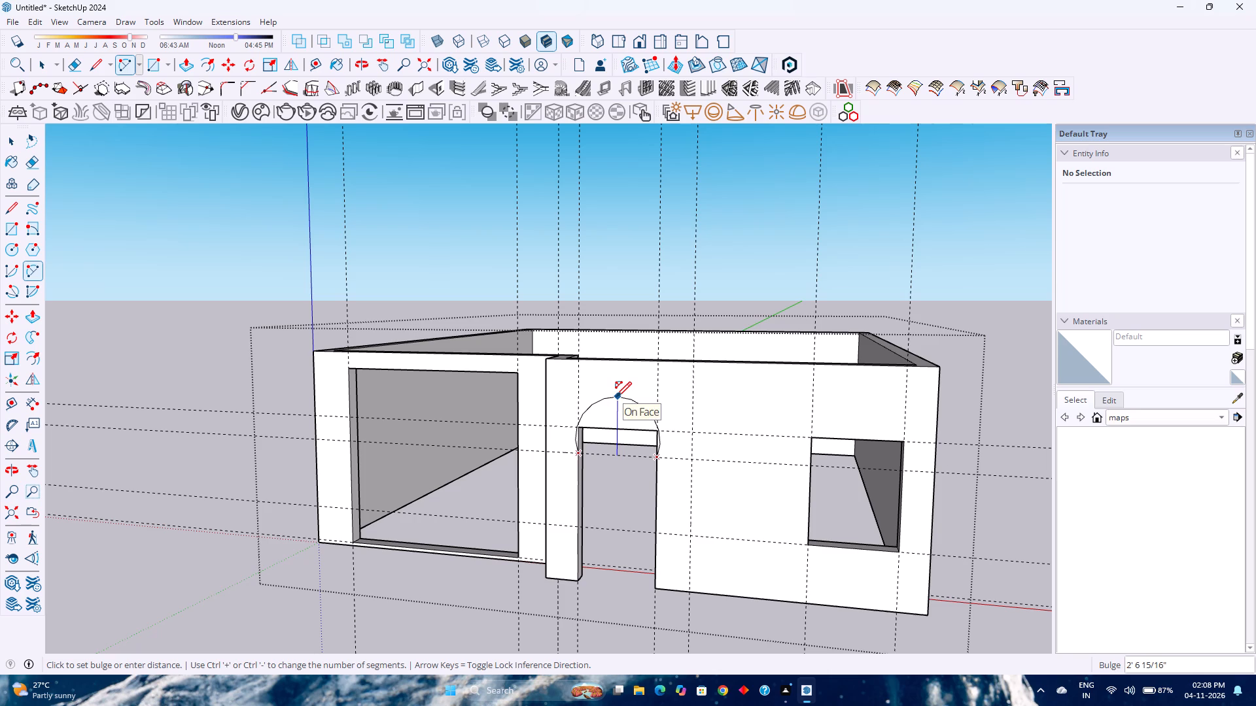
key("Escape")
Draw a half-circle arc with a 1'9" bulge above the doorway, spanning its two upper corners.
left_click(578, 425)
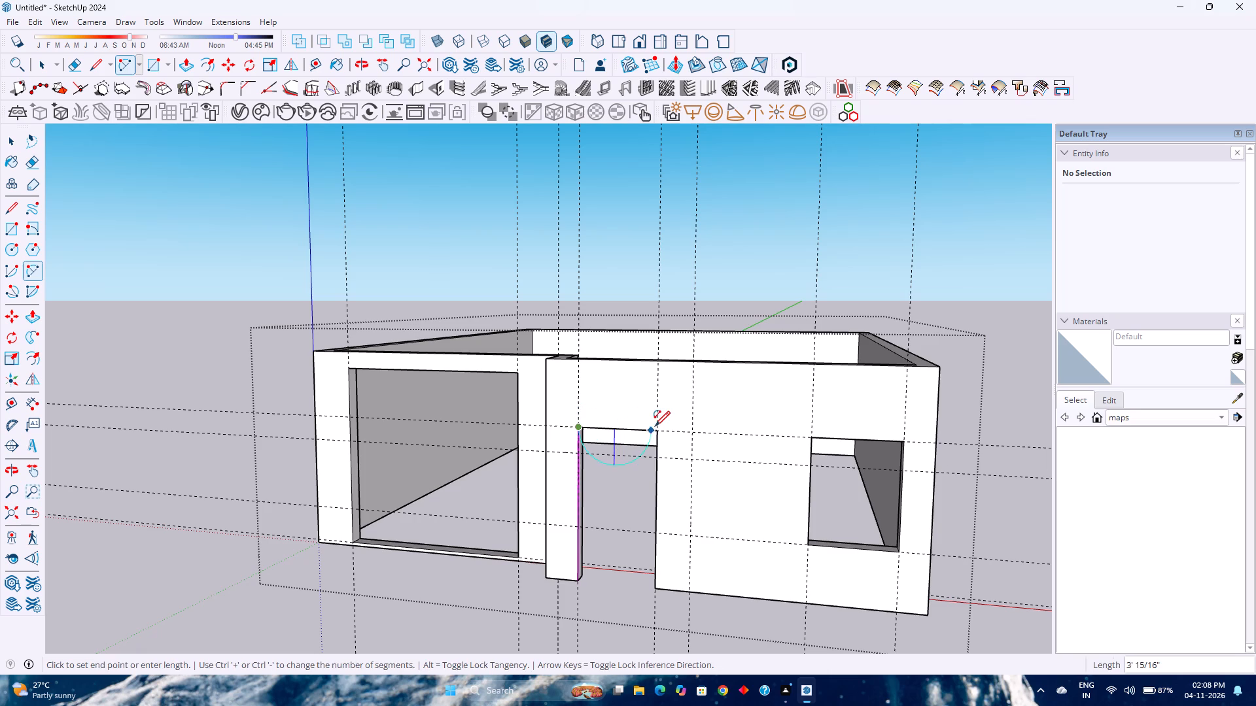
left_click(657, 426)
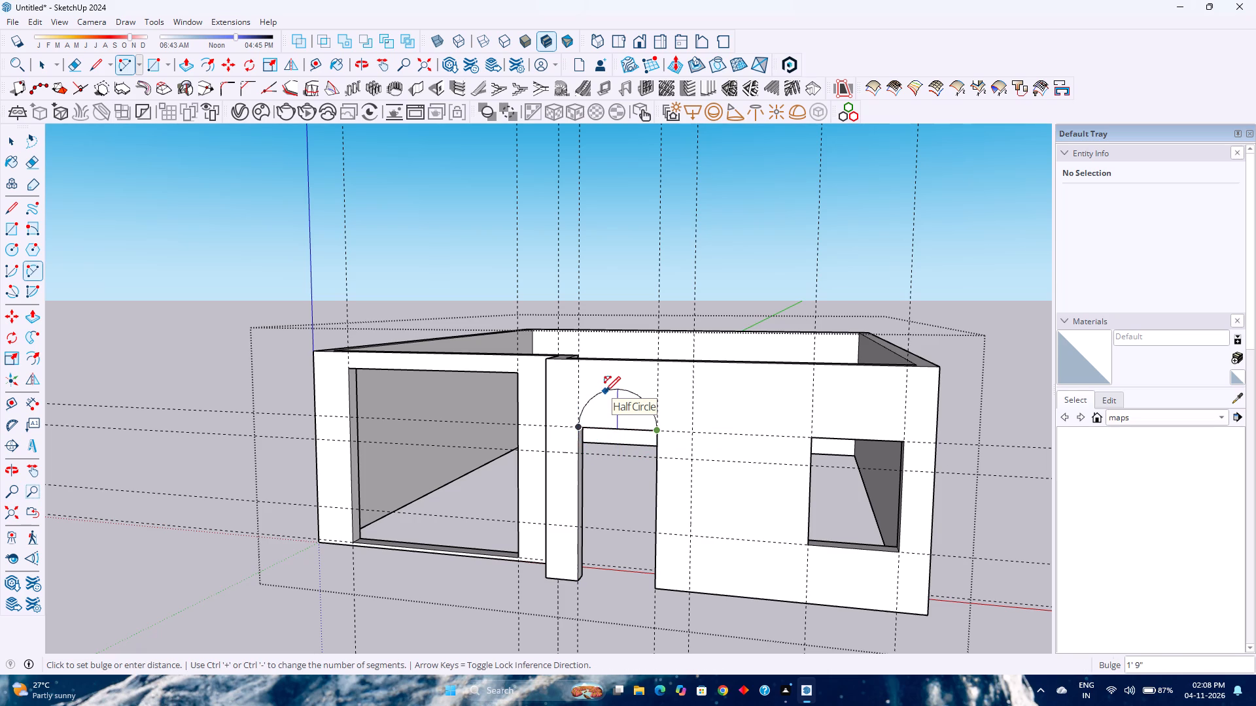
left_click(605, 392)
Set the doorway arc's segments to 150.
key("space")
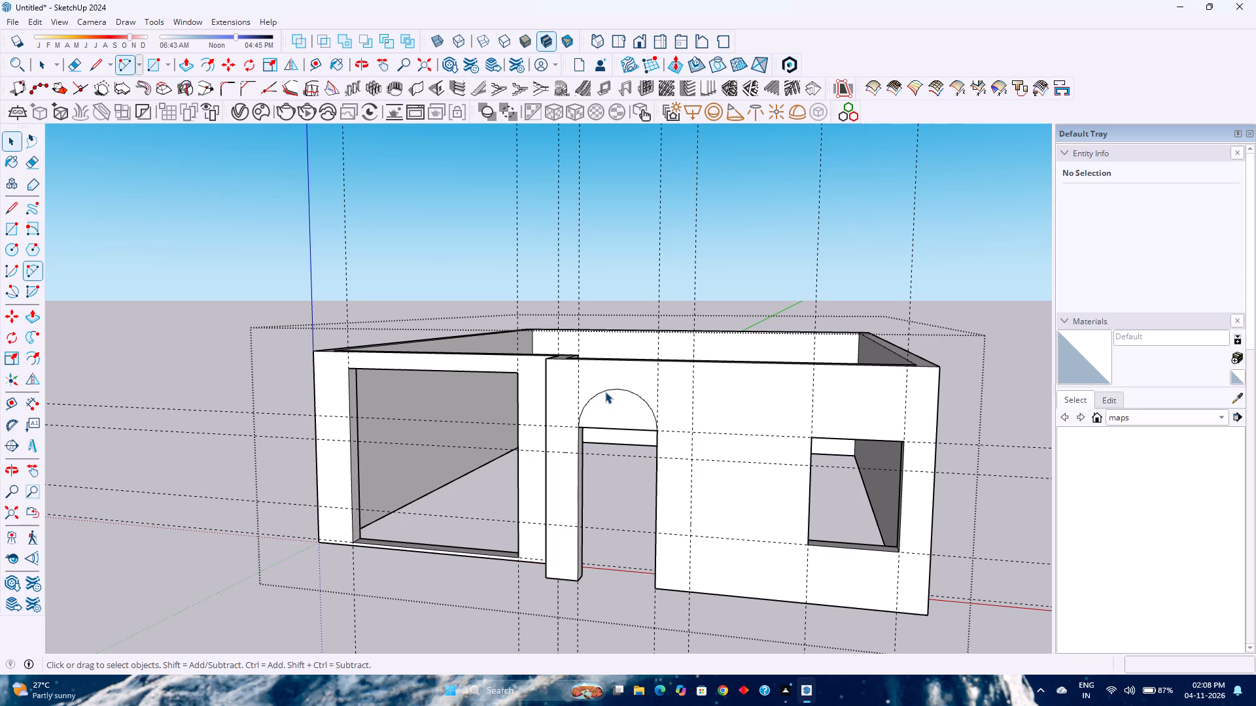
left_click(613, 390)
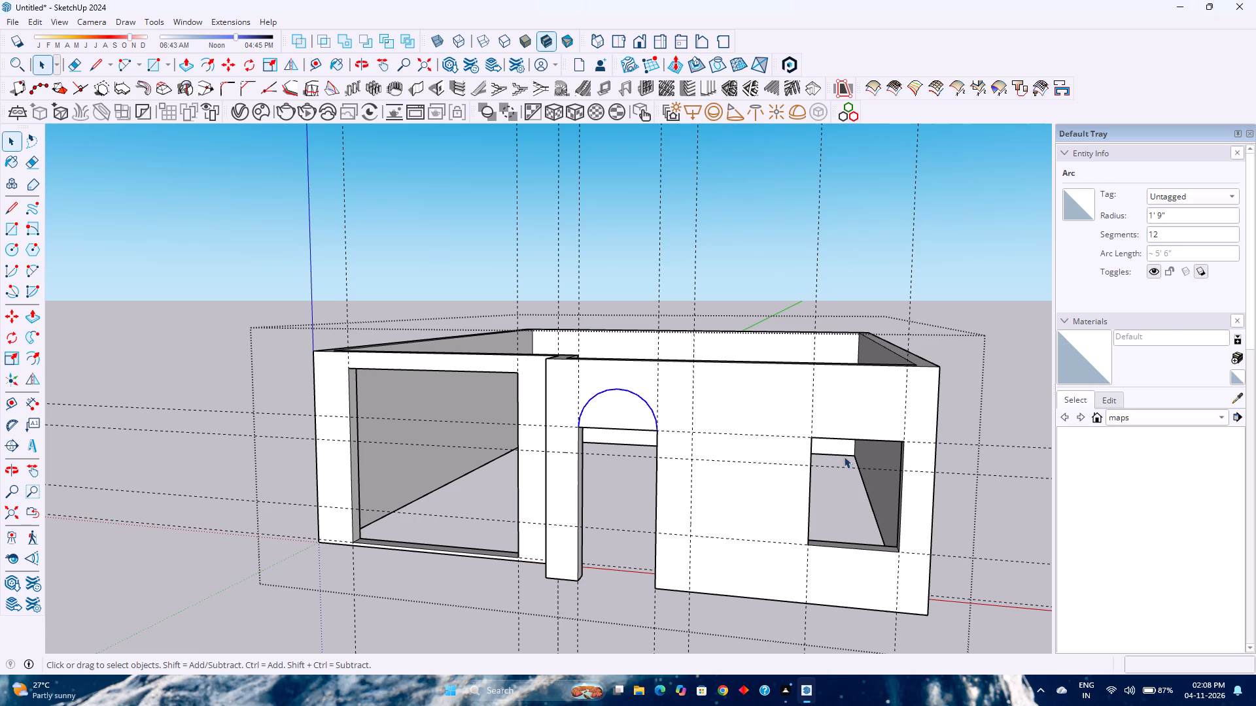
left_click(1194, 235)
key("BackSpace")
key("BackSpace")
type("150")
key("Return")
left_click(642, 417)
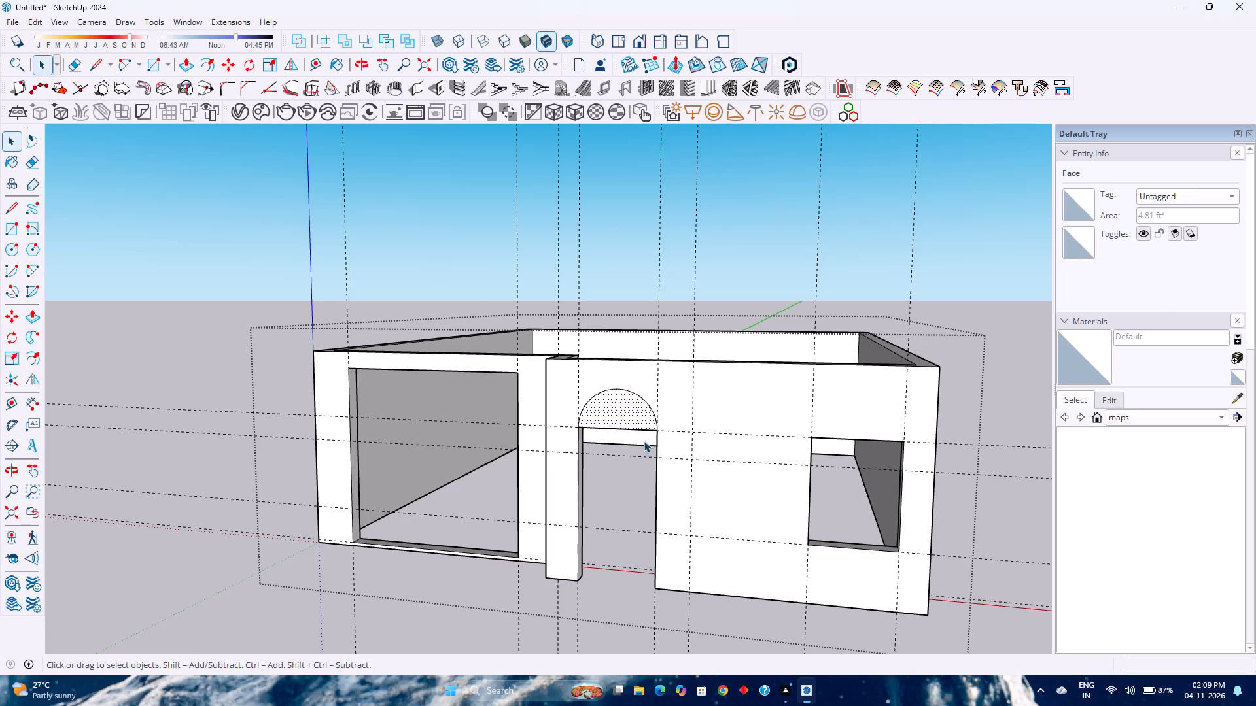
Draw a 10' vertical line along the guide between doorway and window, from the projecting wall's top edge to its bottom edge.
key("l")
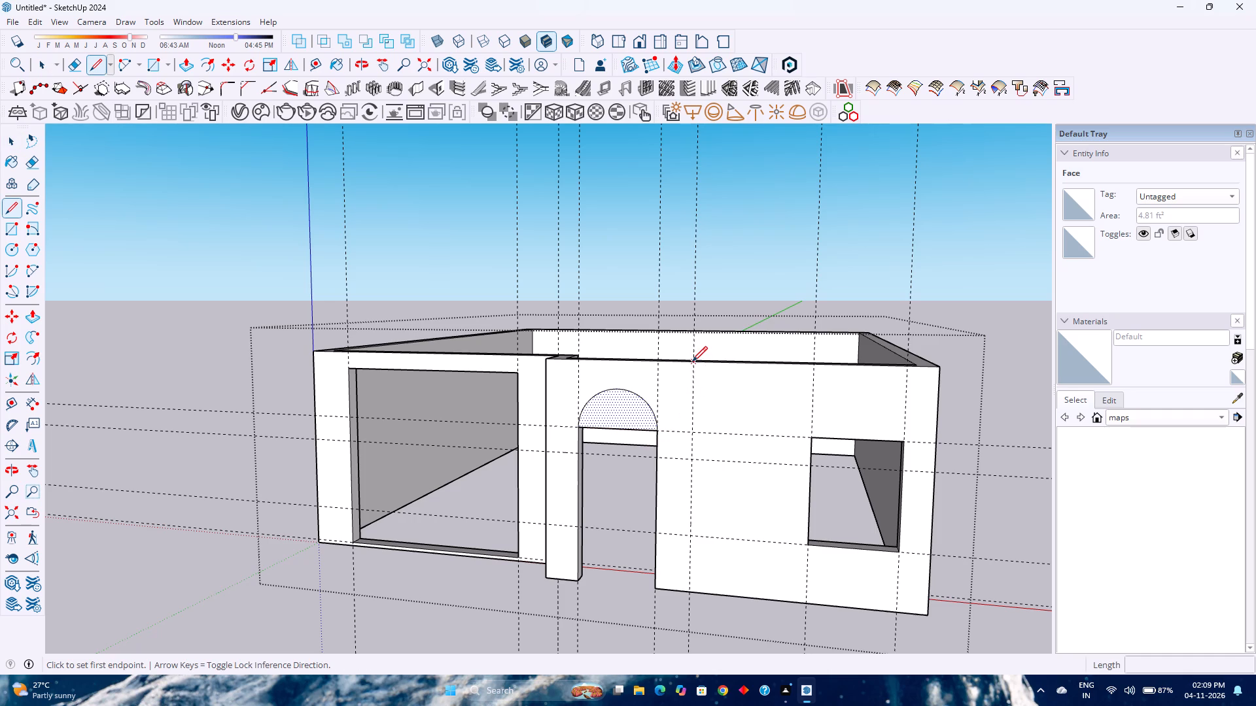
left_click(692, 361)
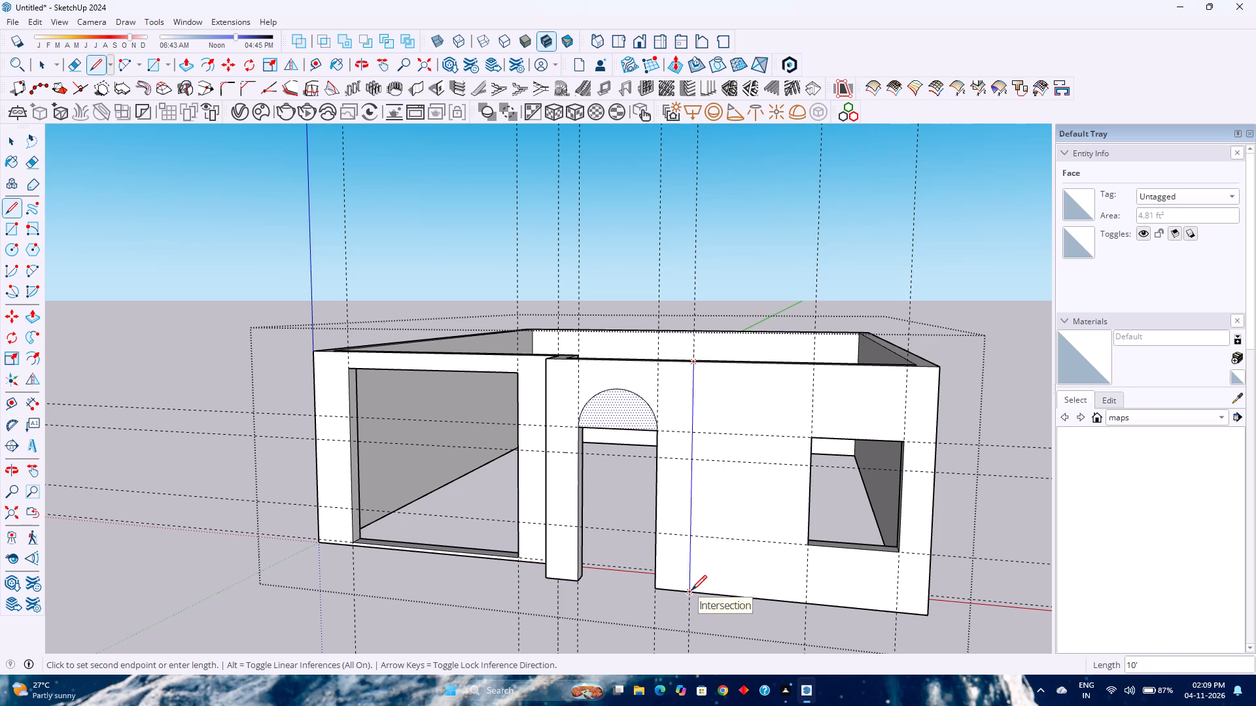
left_click(690, 590)
Pull the wall face surrounding the arched doorway outward 2".
key("p")
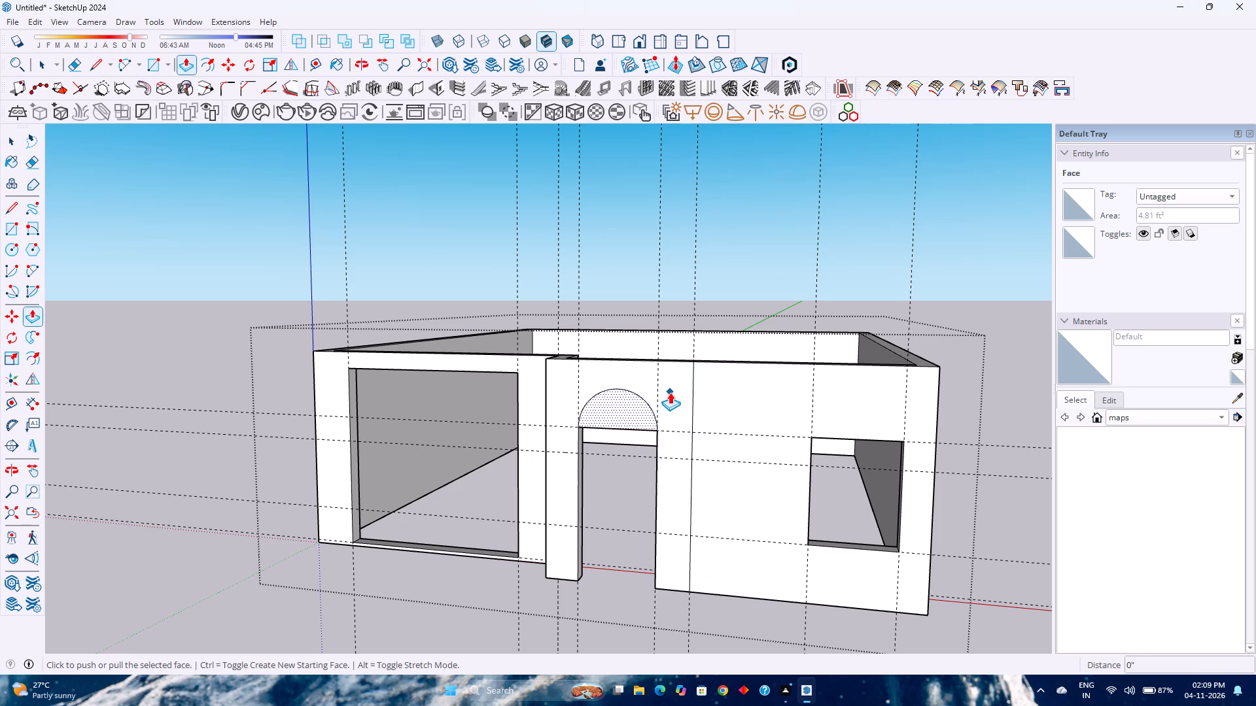
key("Escape")
left_click(680, 399)
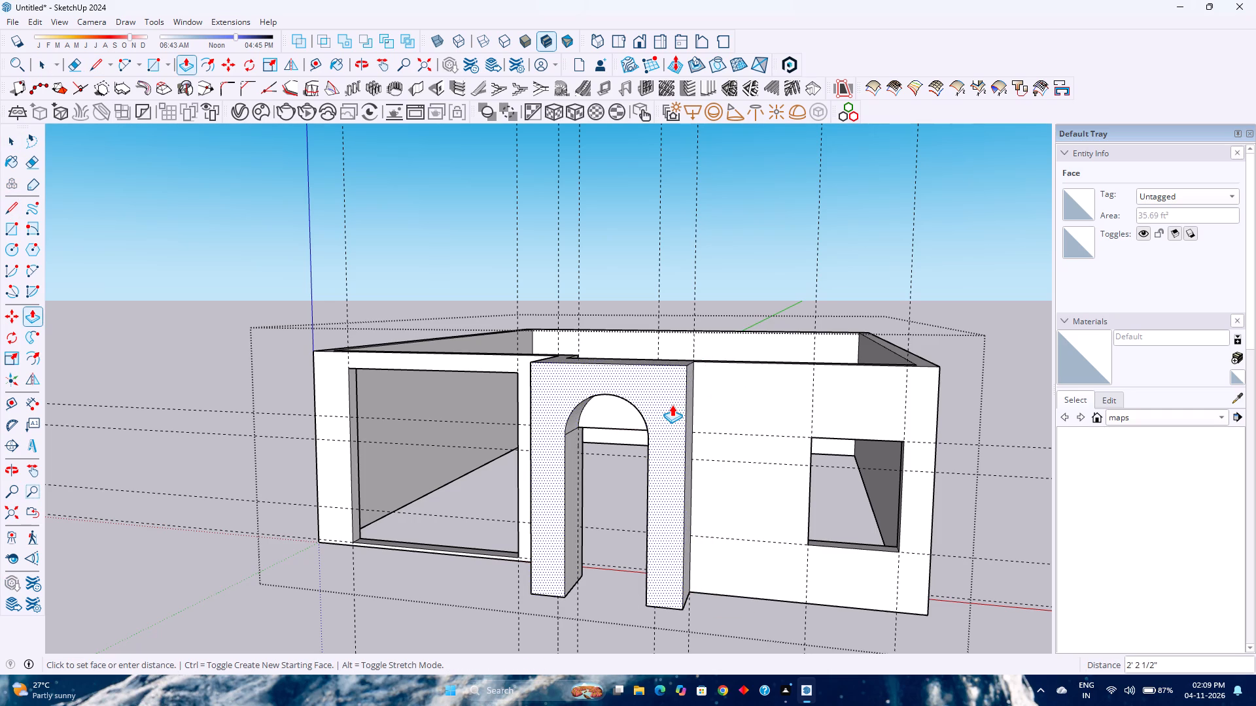
key("2")
key("Return")
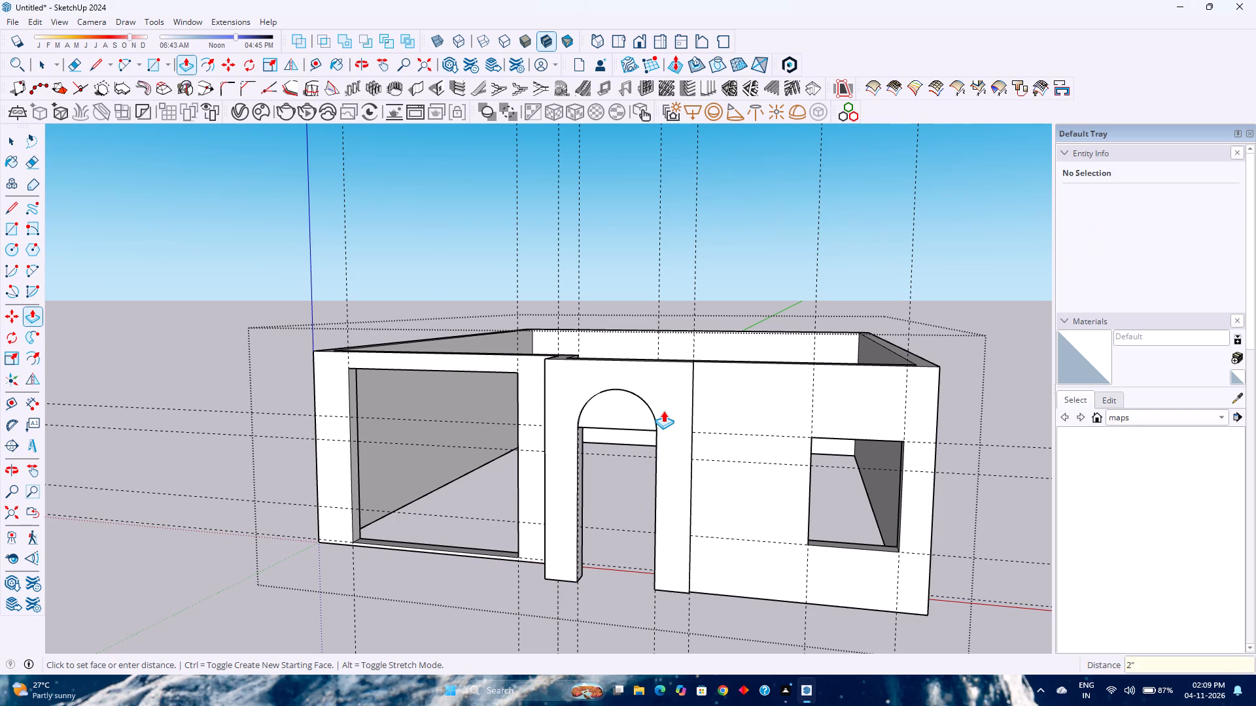
Examine the arched doorway surround and the projecting front wall from several angles.
scroll(663, 411, "up", 4)
middle_click_drag(612, 416, 556, 380)
scroll(554, 382, "down", 2)
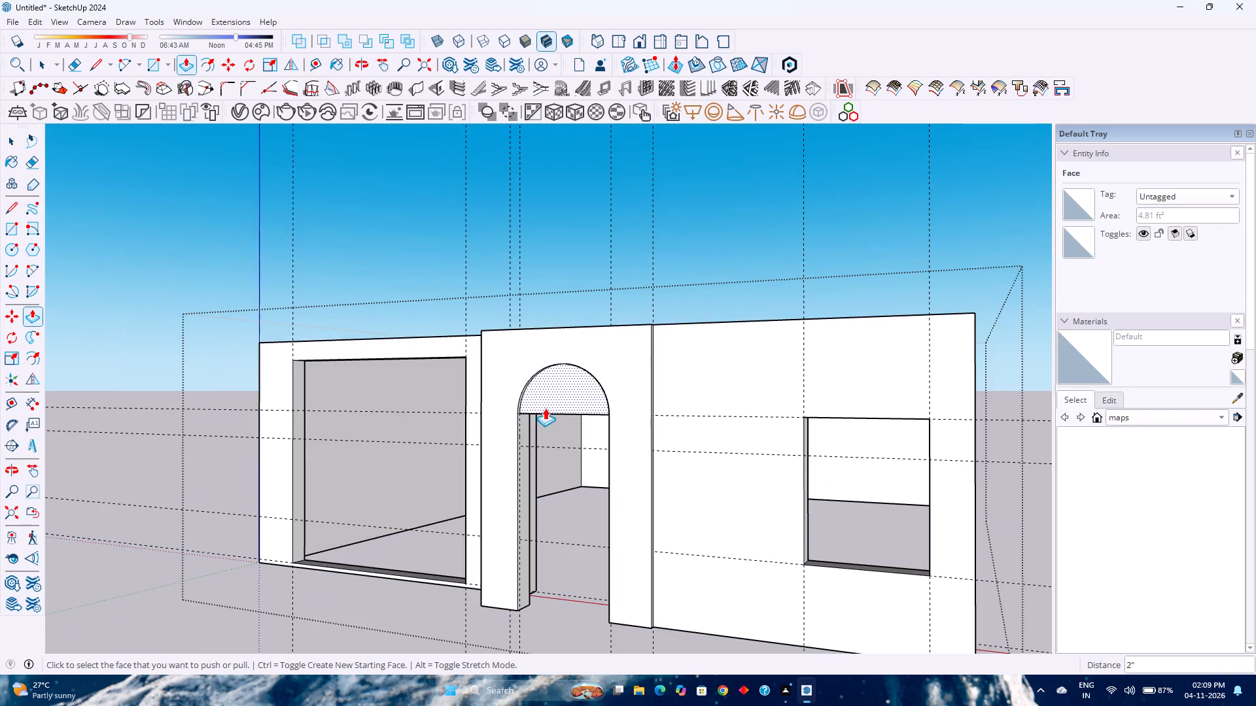
scroll(545, 410, "up", 4)
middle_click_drag(545, 410, 468, 554)
middle_click_drag(468, 554, 512, 504)
scroll(515, 503, "down", 1)
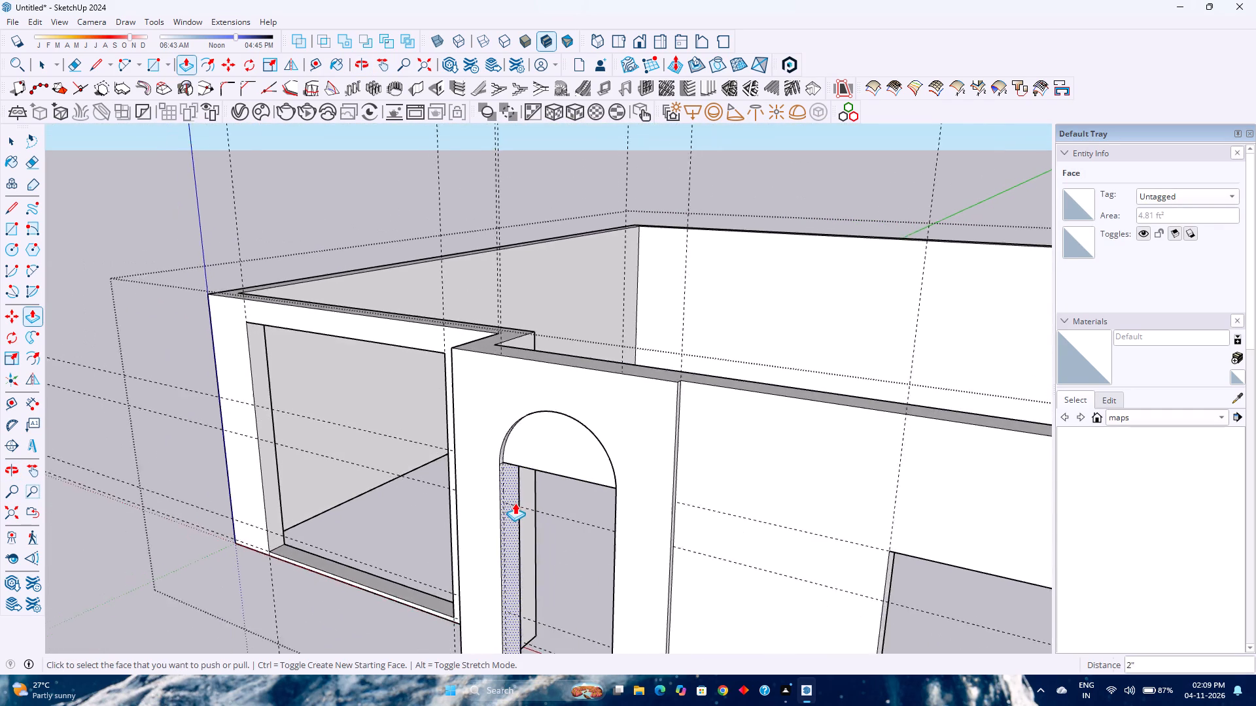
scroll(515, 503, "down", 4)
middle_click_drag(515, 503, 621, 510)
scroll(622, 510, "down", 1)
middle_click_drag(642, 511, 587, 476, "shift")
middle_click(587, 476, "shift")
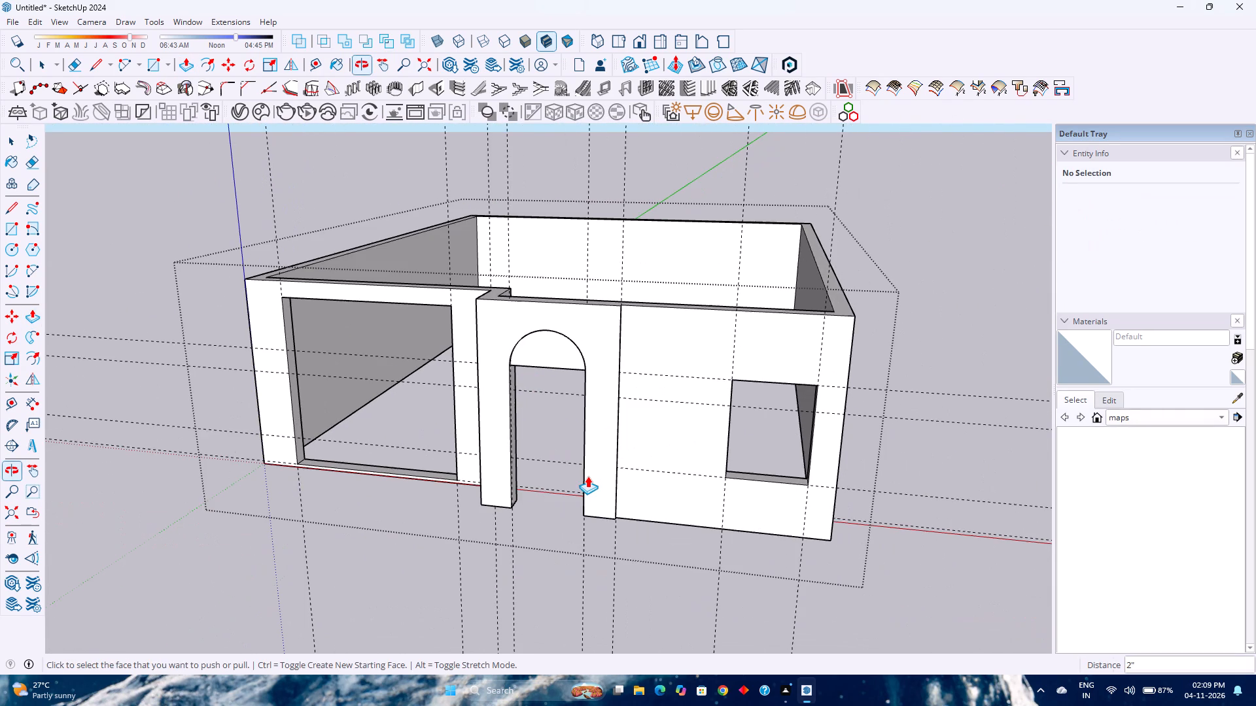
middle_click(587, 476)
scroll(587, 476, "down", 2)
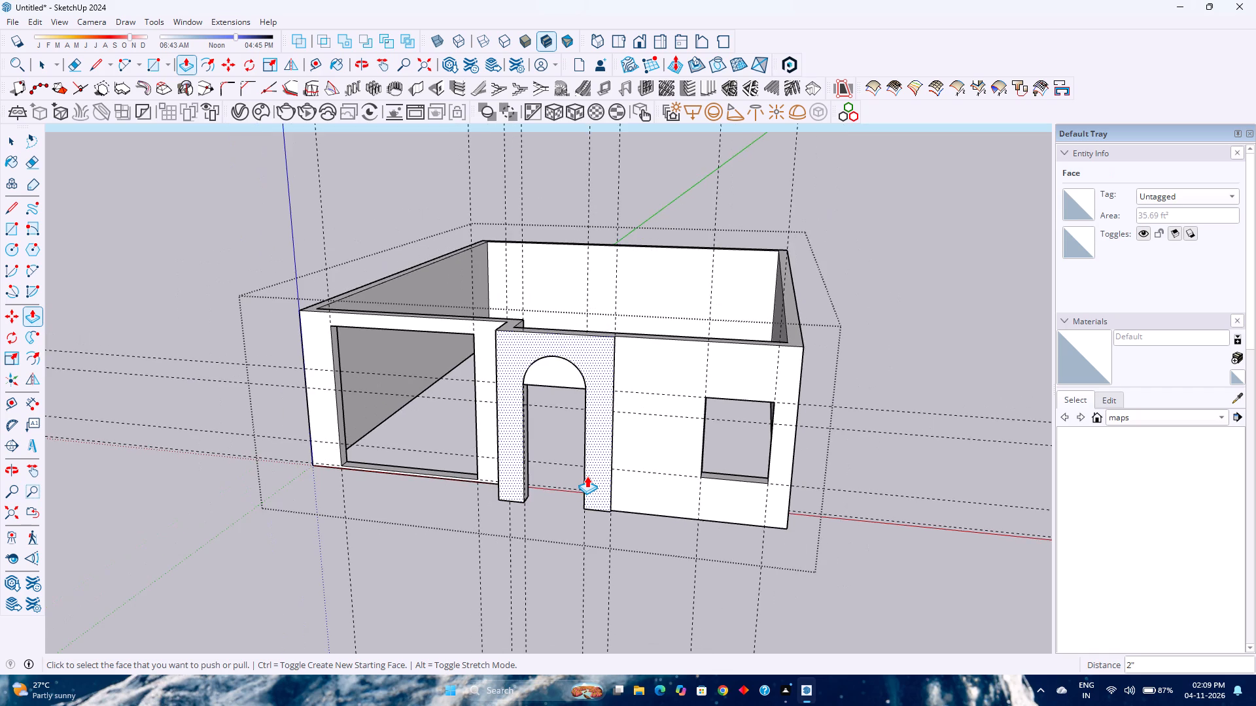
middle_click_drag(573, 492, 690, 496)
middle_click(690, 496)
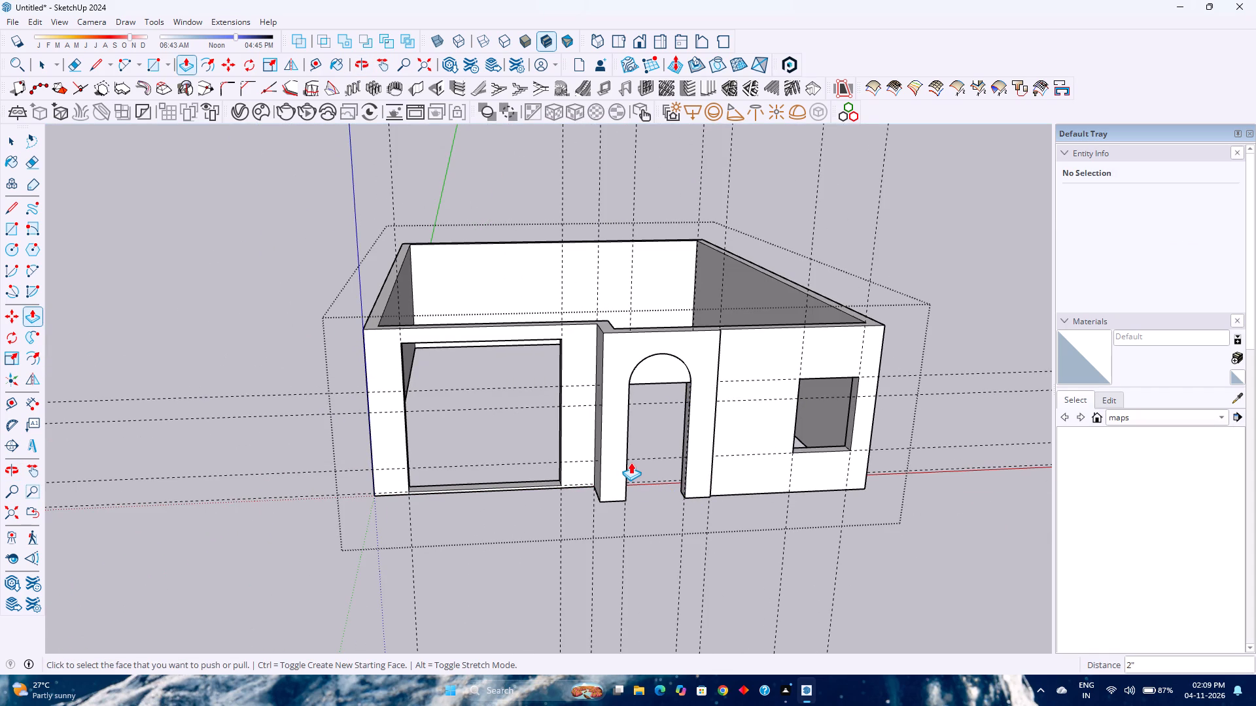
Delete all the construction guides from the model.
key("space")
scroll(632, 459, "down", 3)
middle_click_drag(611, 460, 683, 447)
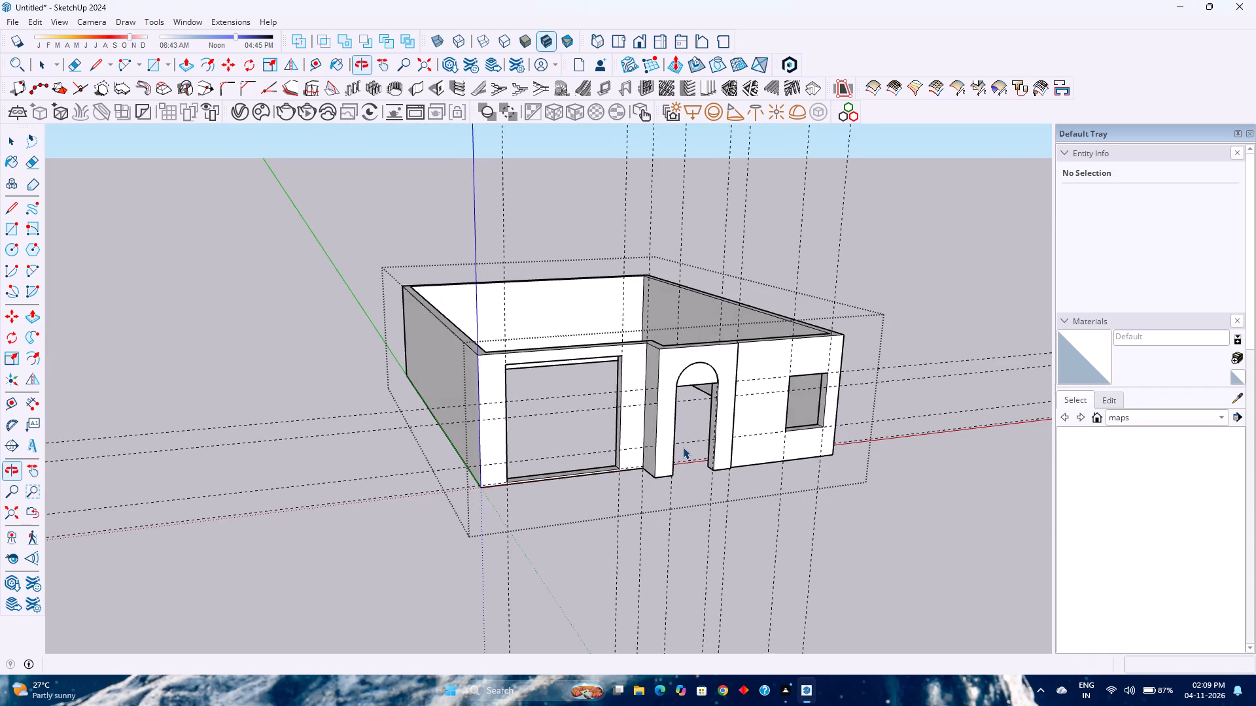
scroll(683, 447, "down", 2)
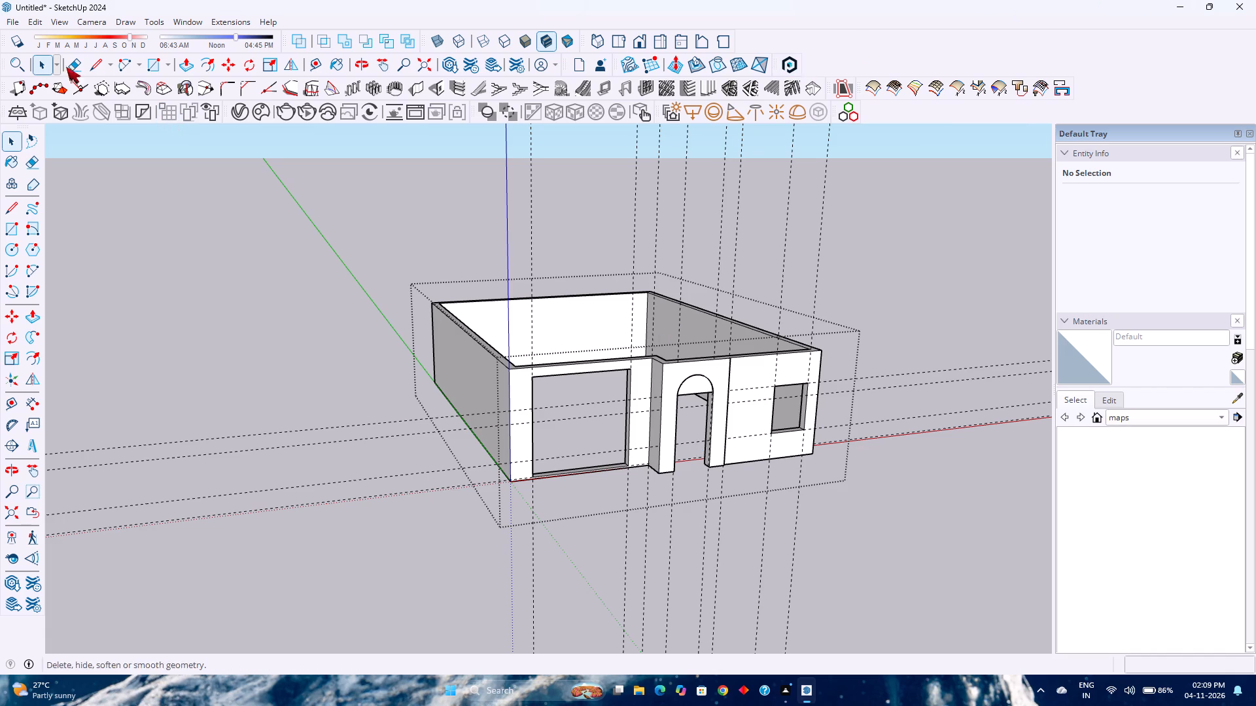
left_click(35, 22)
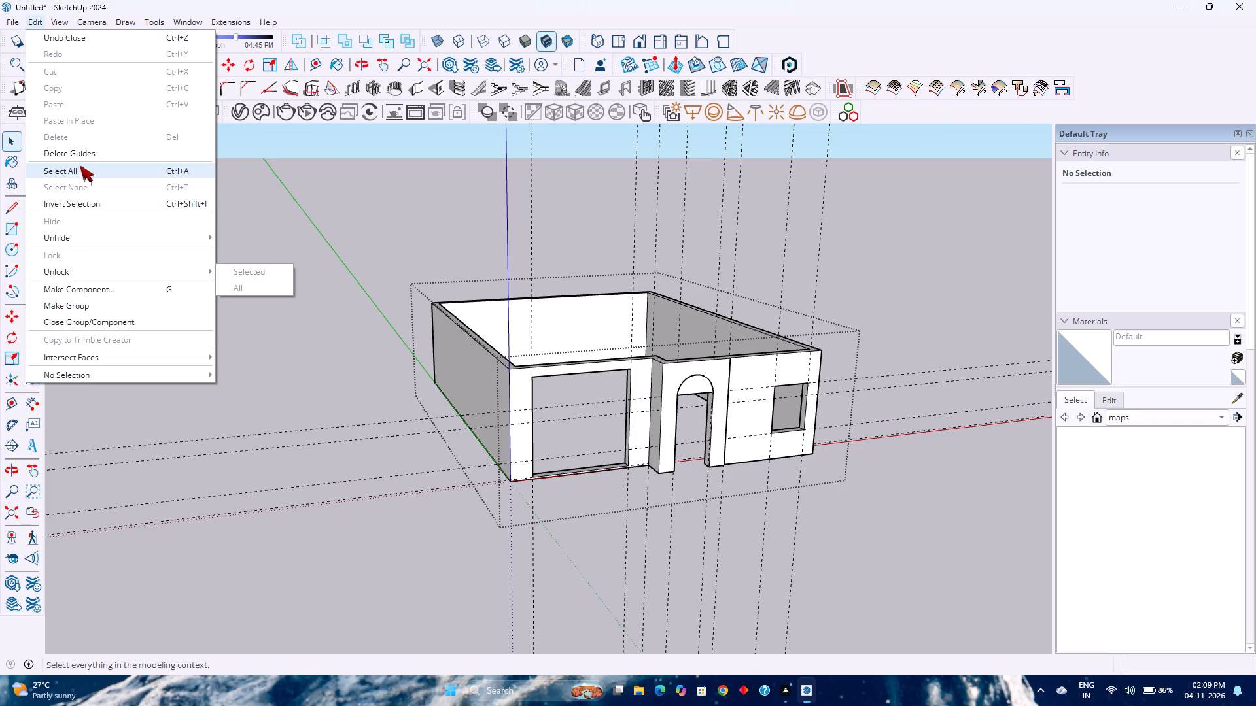
left_click(84, 158)
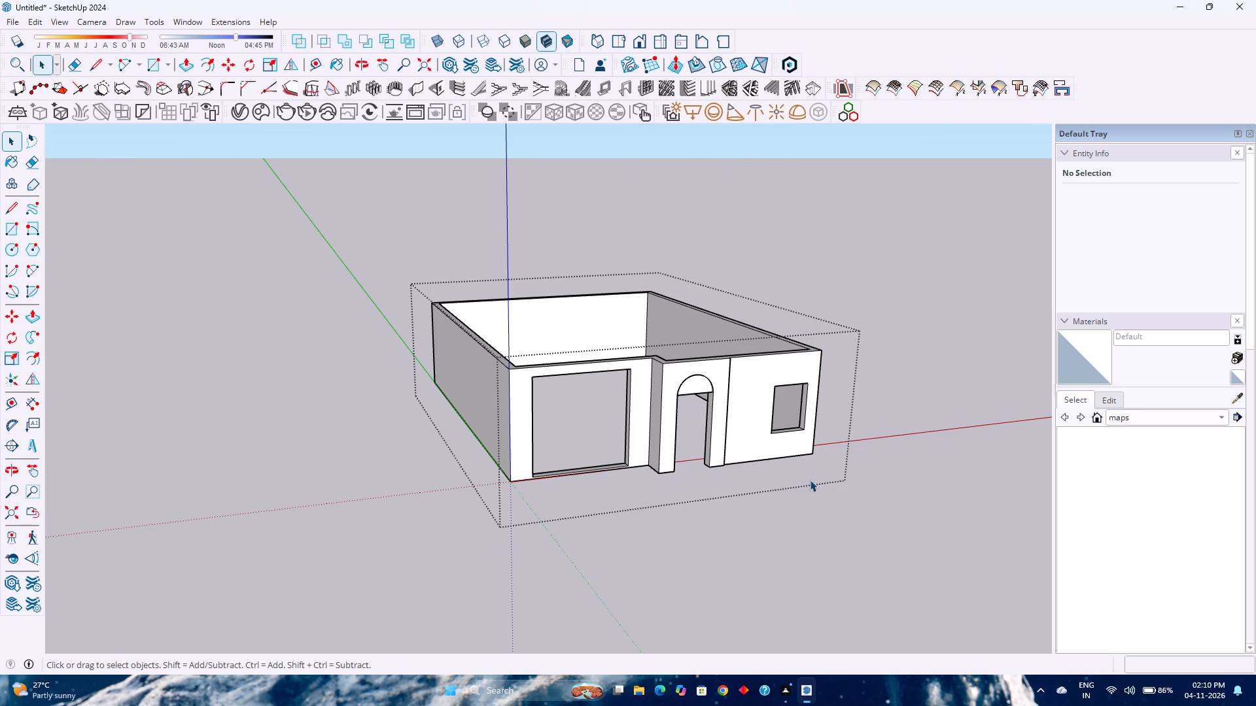
Examine the building shell from several angles, including the large front opening and its bottom face, the arched doorway and the window.
scroll(808, 479, "up", 1)
middle_click_drag(804, 472, 597, 496)
middle_click_drag(587, 494, 502, 486)
scroll(589, 449, "up", 5)
middle_click_drag(550, 421, 648, 546)
middle_click_drag(648, 546, 657, 565)
scroll(485, 459, "up", 3)
middle_click_drag(486, 459, 528, 362)
scroll(531, 365, "up", 1)
scroll(531, 365, "down", 6)
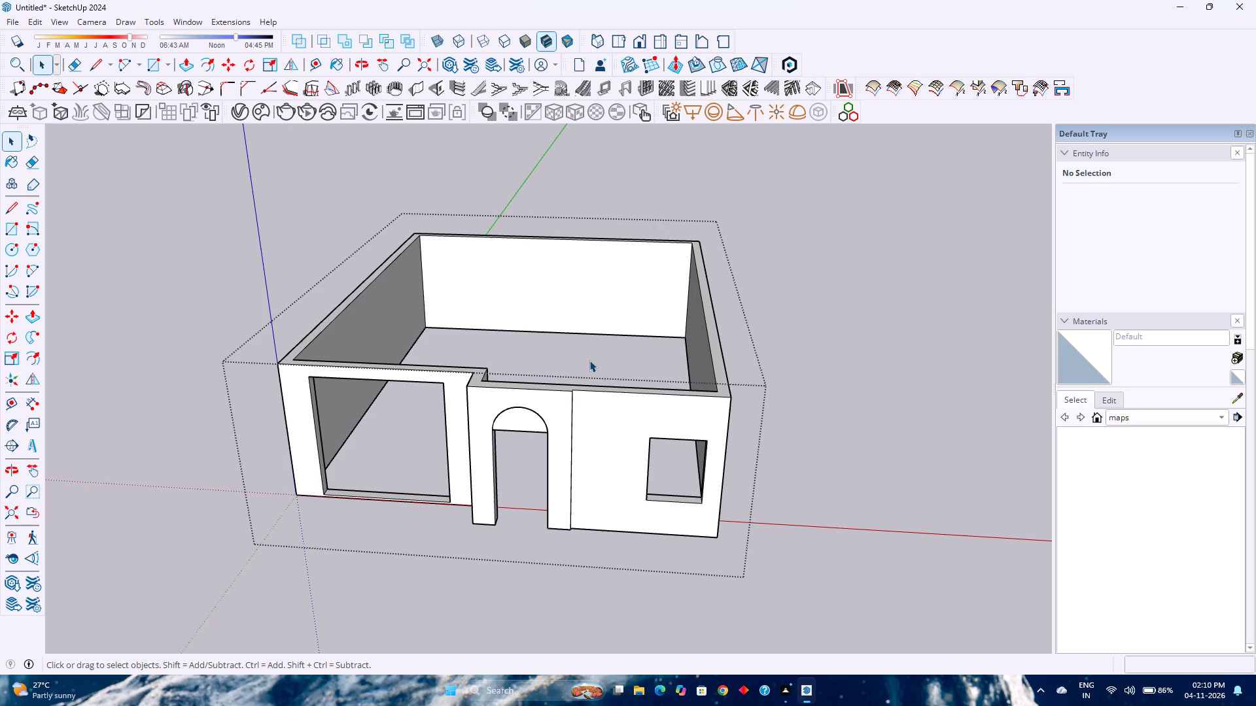
middle_click_drag(514, 429, 571, 333)
middle_click(571, 333)
scroll(501, 383, "down", 2)
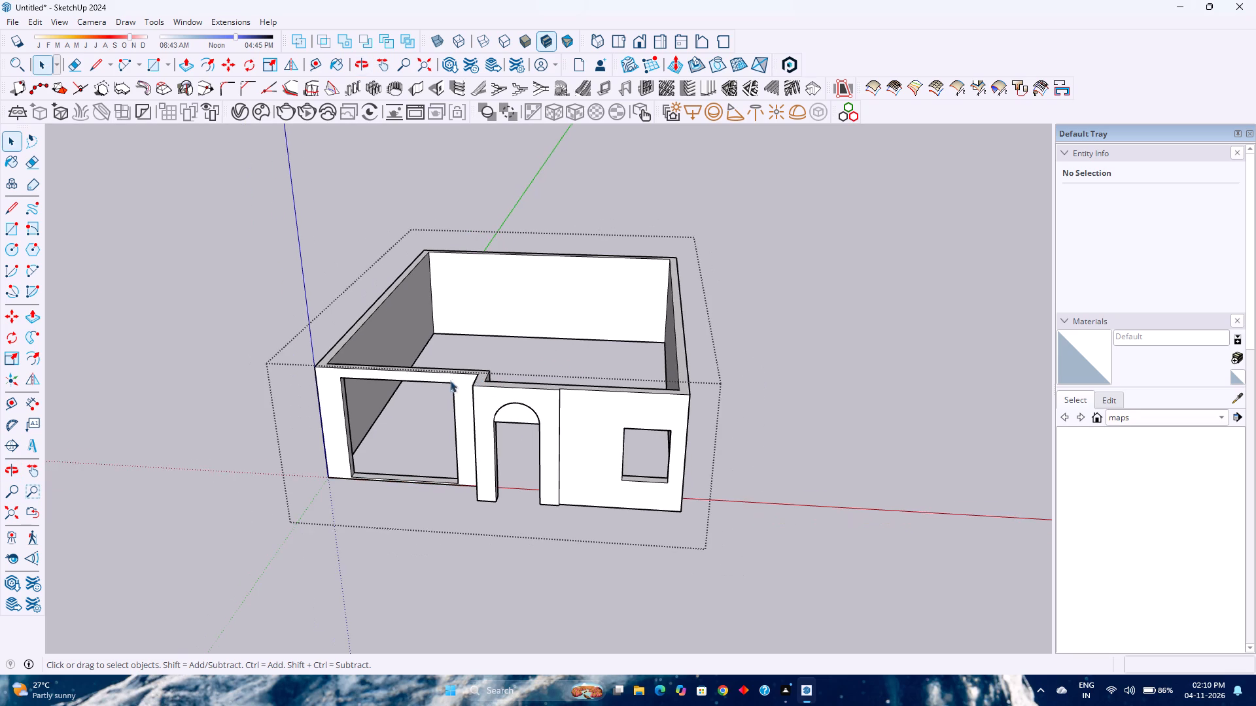
scroll(450, 380, "down", 1)
middle_click_drag(431, 397, 684, 344)
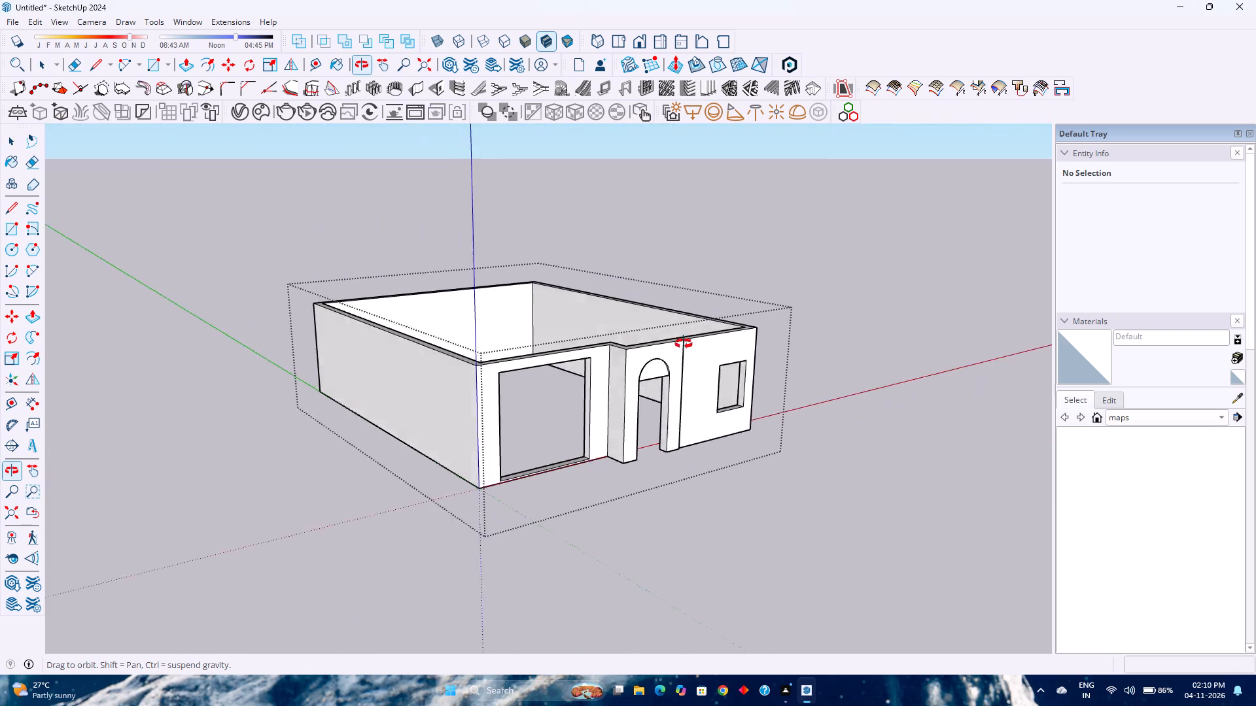
middle_click_drag(684, 344, 684, 344)
middle_click(684, 344)
middle_click(684, 344)
middle_click(684, 344)
middle_click(684, 345)
middle_click_drag(678, 349, 640, 361)
middle_click_drag(633, 363, 604, 374)
middle_click(598, 376)
scroll(577, 384, "up", 3)
scroll(577, 384, "down", 3)
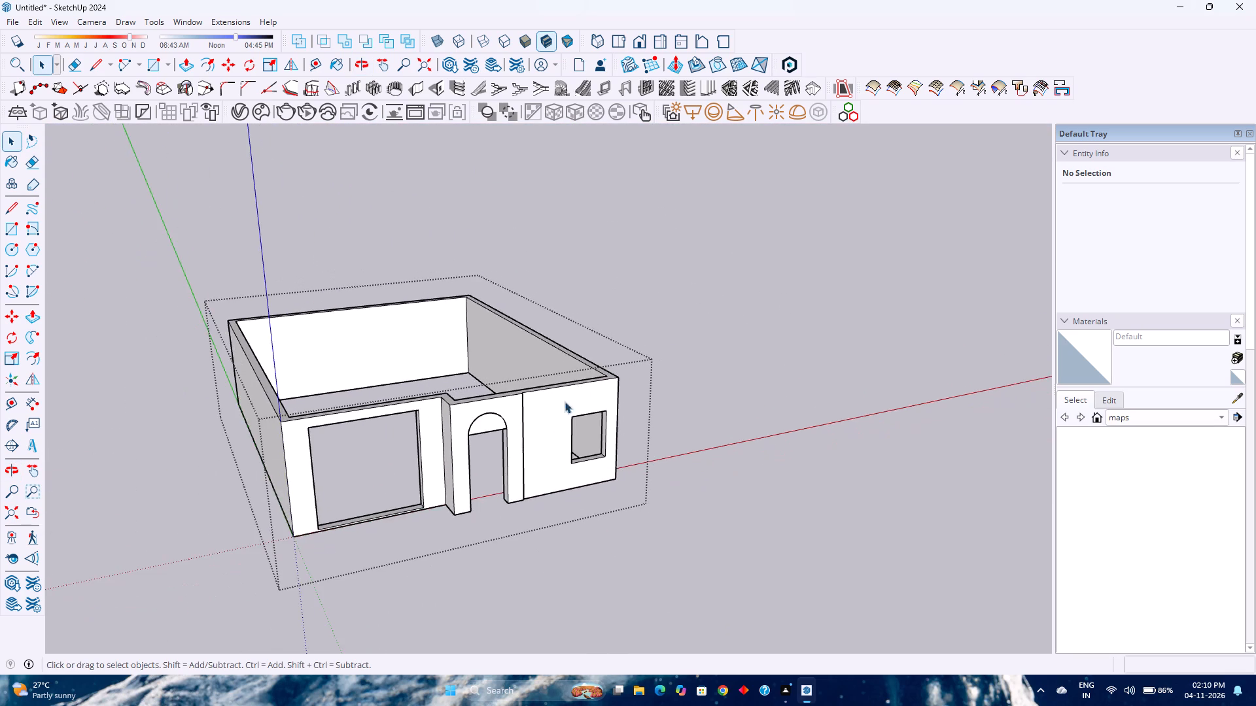
middle_click_drag(444, 457, 421, 426)
middle_click(421, 426)
scroll(421, 421, "down", 2)
middle_click_drag(366, 440, 177, 416)
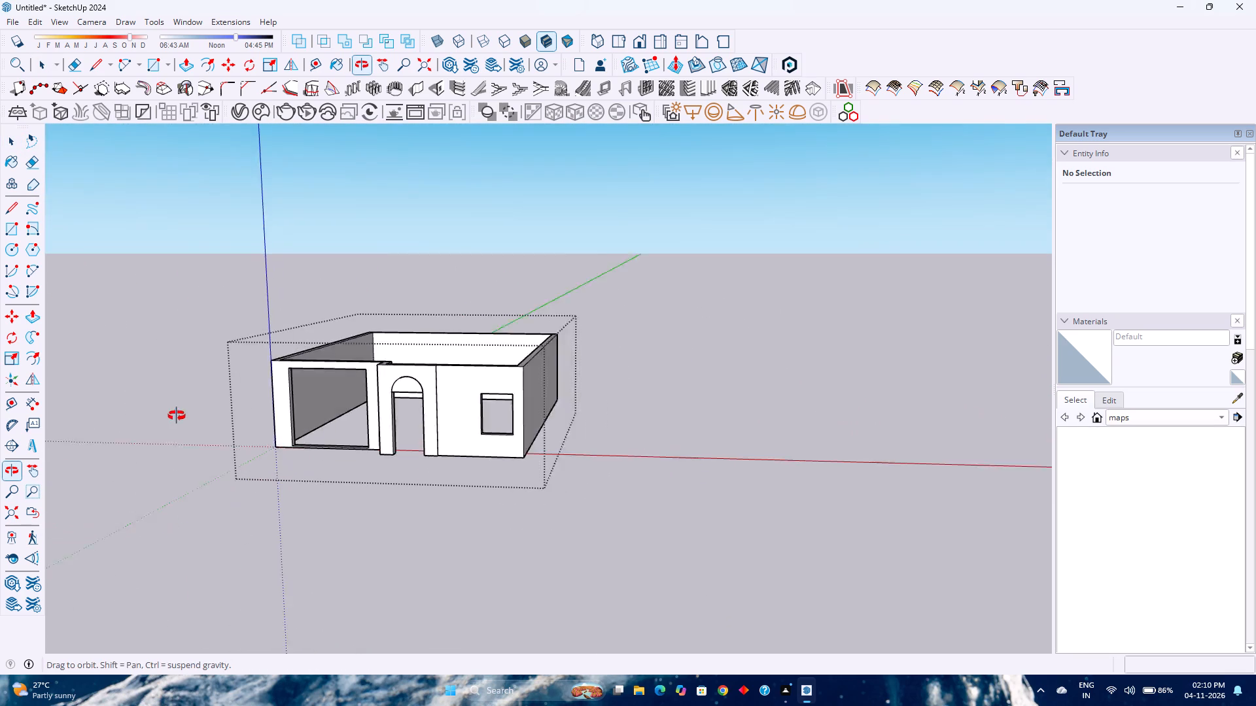
middle_click_drag(177, 416, 667, 432)
middle_click_drag(668, 432, 282, 429)
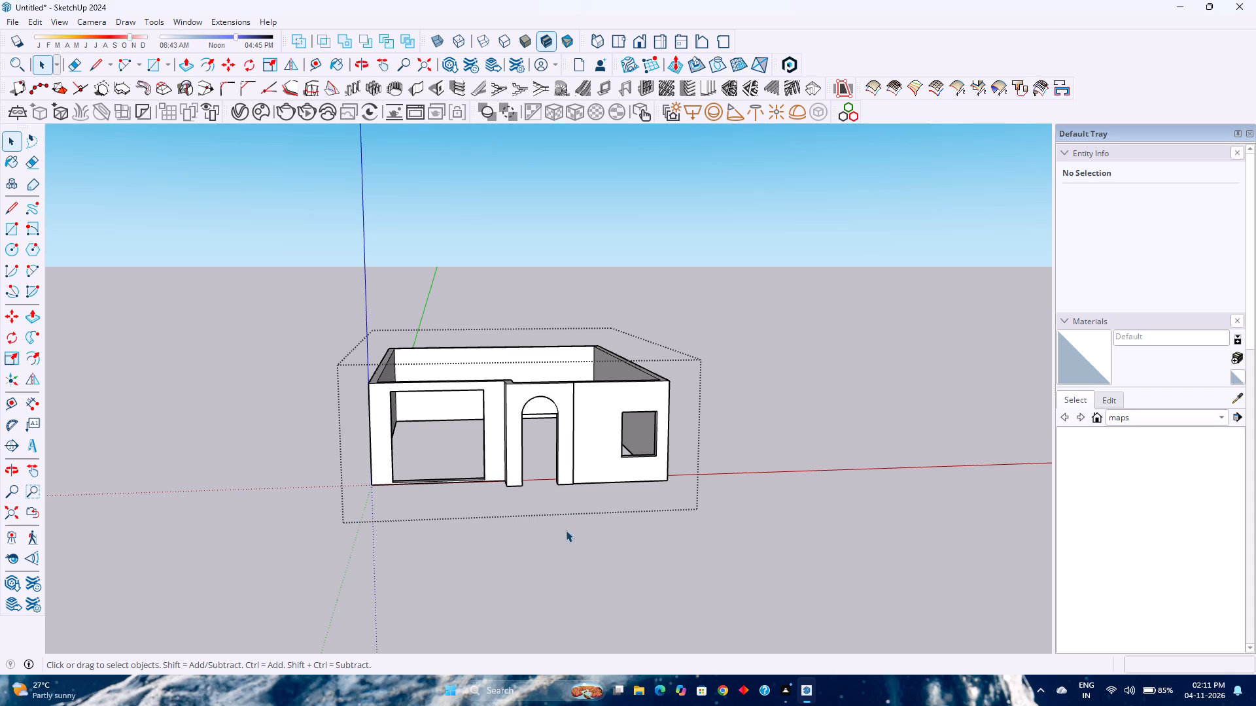
scroll(518, 480, "up", 3)
scroll(396, 484, "up", 3)
middle_click_drag(396, 484, 449, 608)
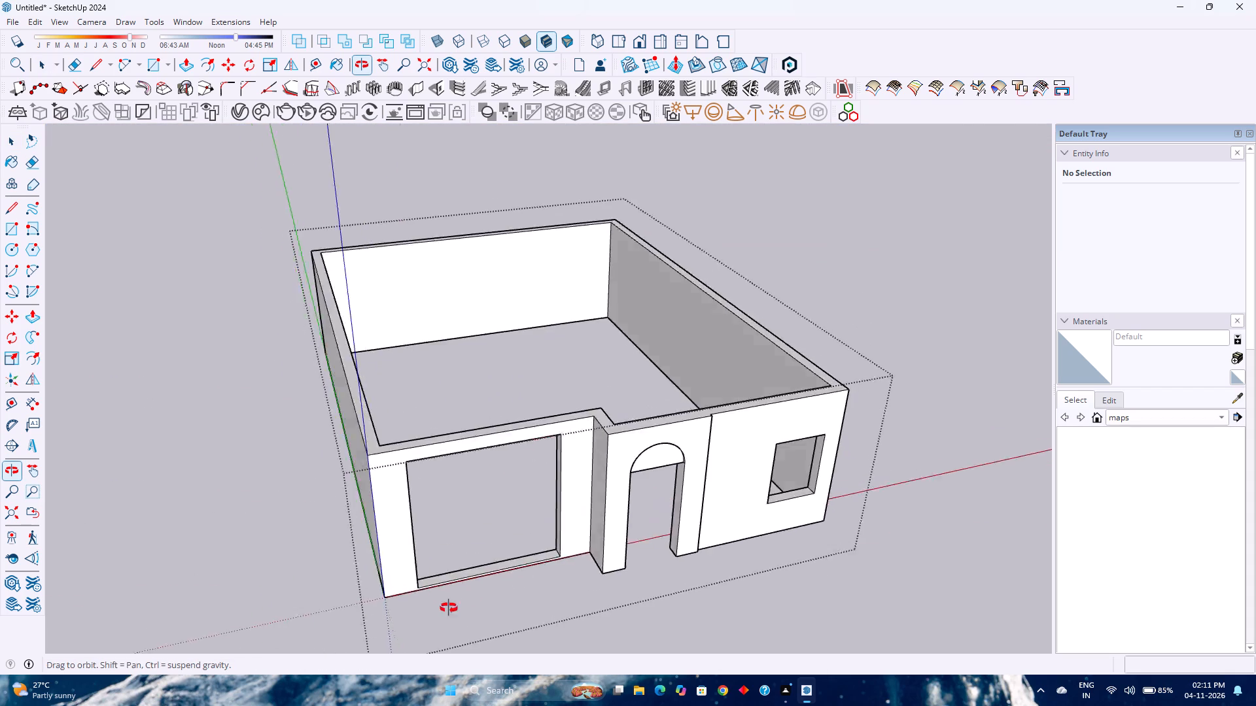
middle_click_drag(449, 608, 347, 618)
scroll(347, 617, "down", 1)
scroll(360, 557, "up", 5)
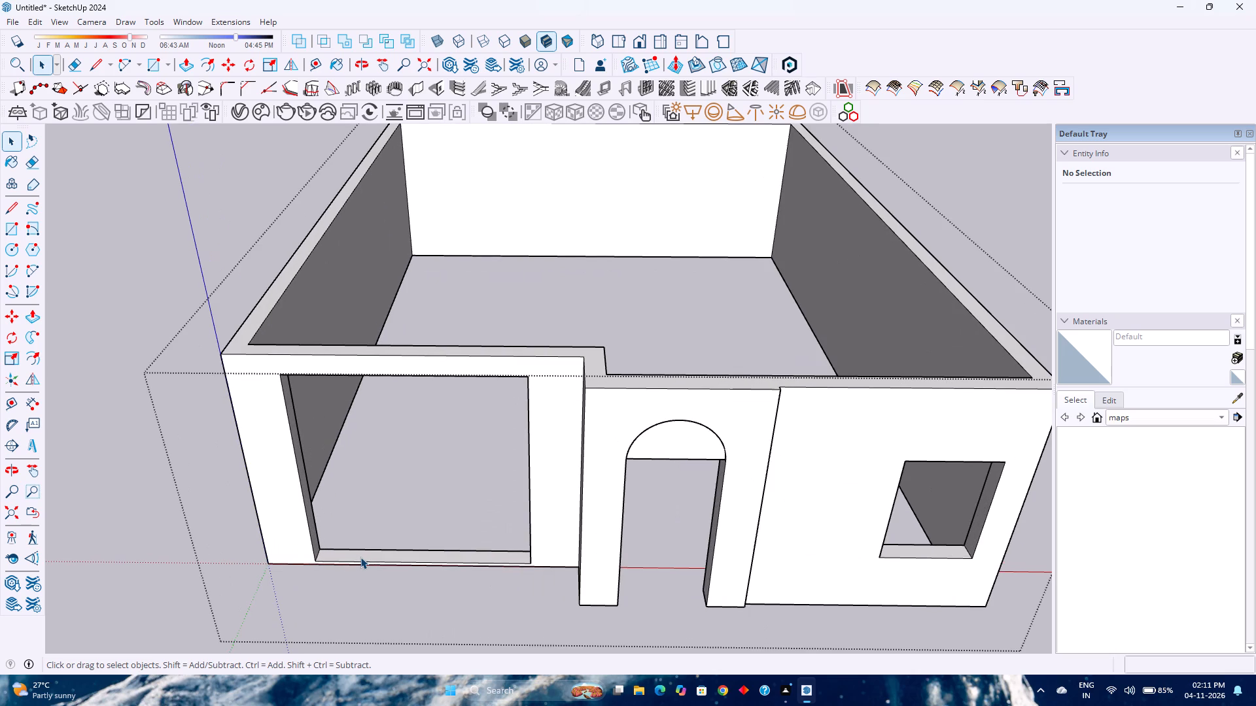
left_click(360, 557)
middle_click_drag(351, 556, 656, 537)
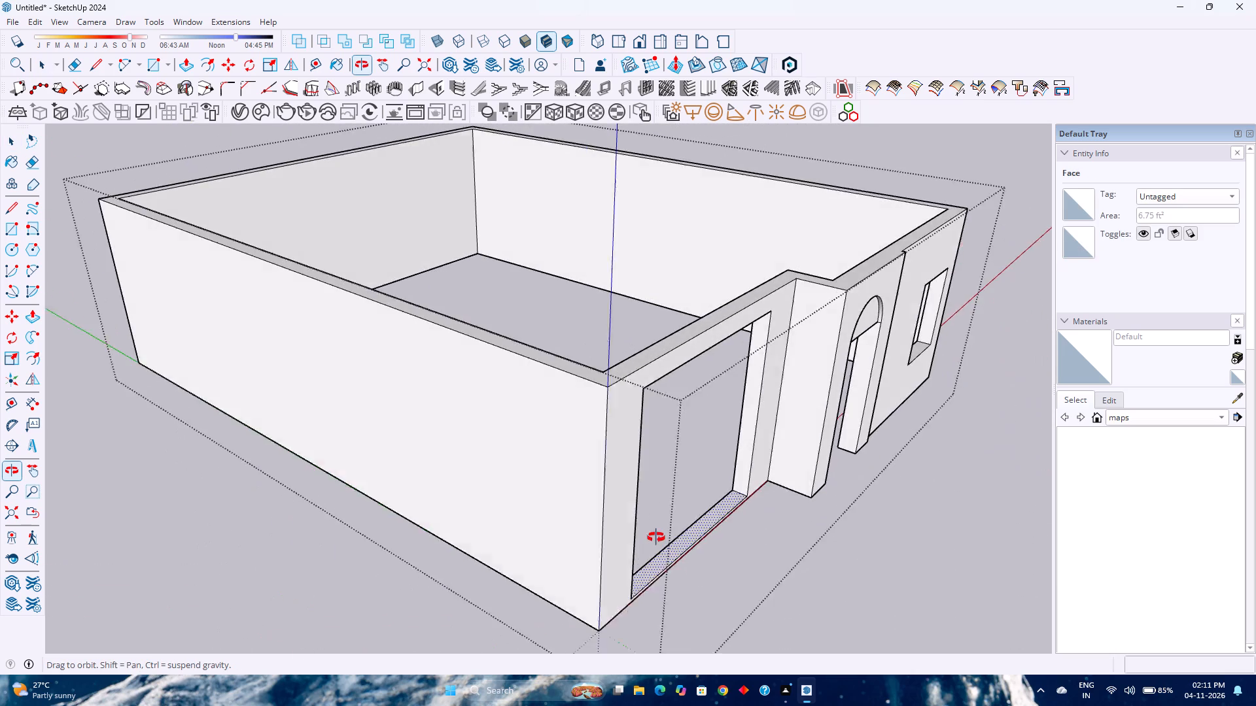
middle_click_drag(656, 537, 379, 560)
scroll(375, 562, "down", 2)
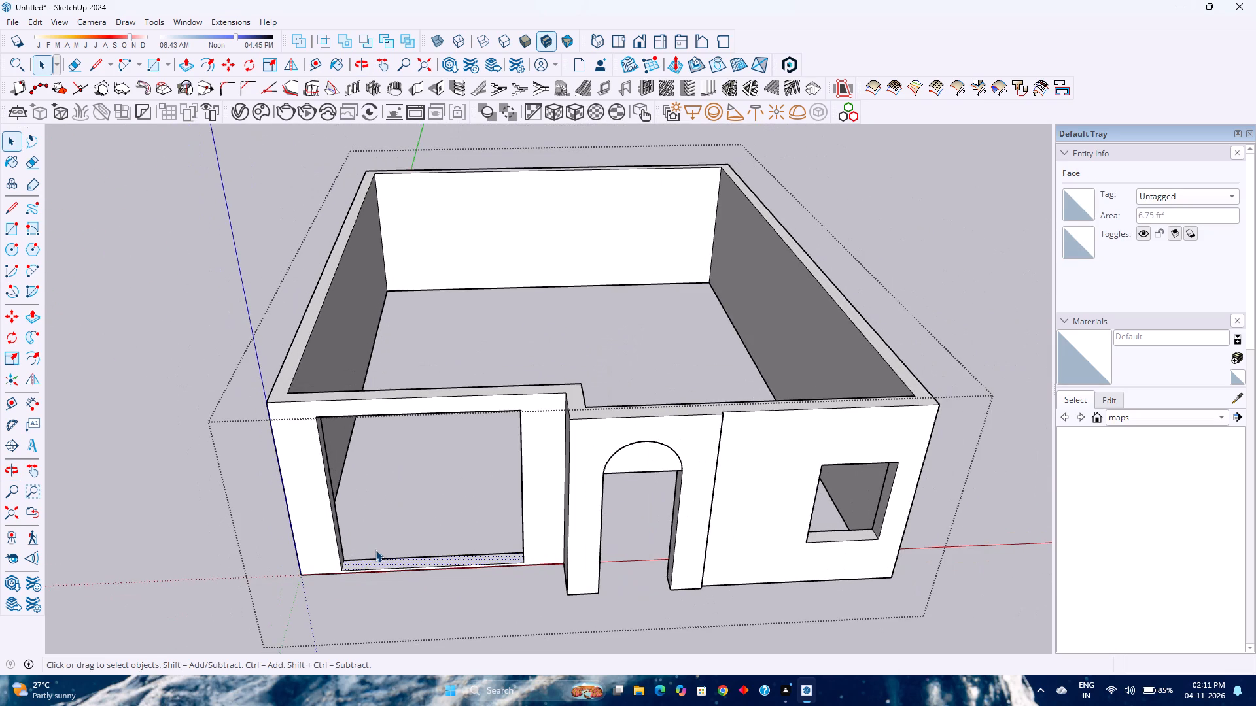
scroll(385, 548, "down", 3)
middle_click_drag(436, 593, 440, 514)
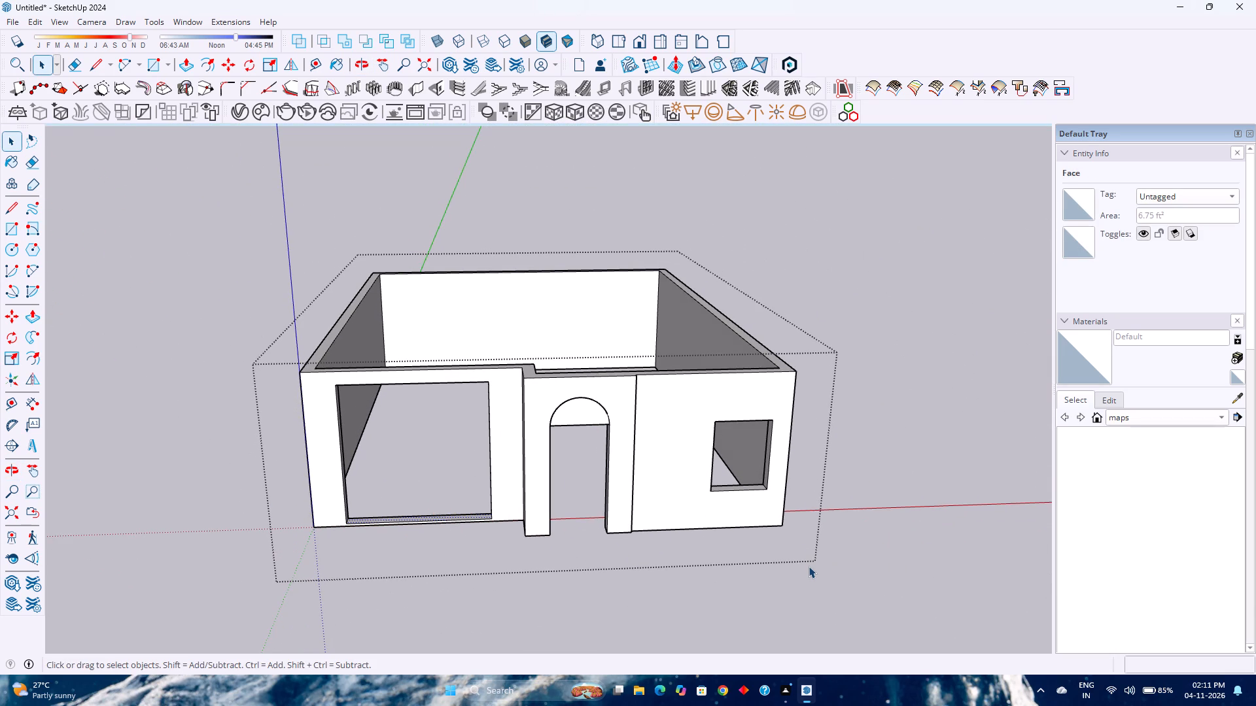
Select all the connected wall geometry of the building shell and make it a group.
left_click(809, 566)
left_click(636, 510)
left_click(639, 506)
scroll(639, 506, "up", 4)
double_click(639, 506)
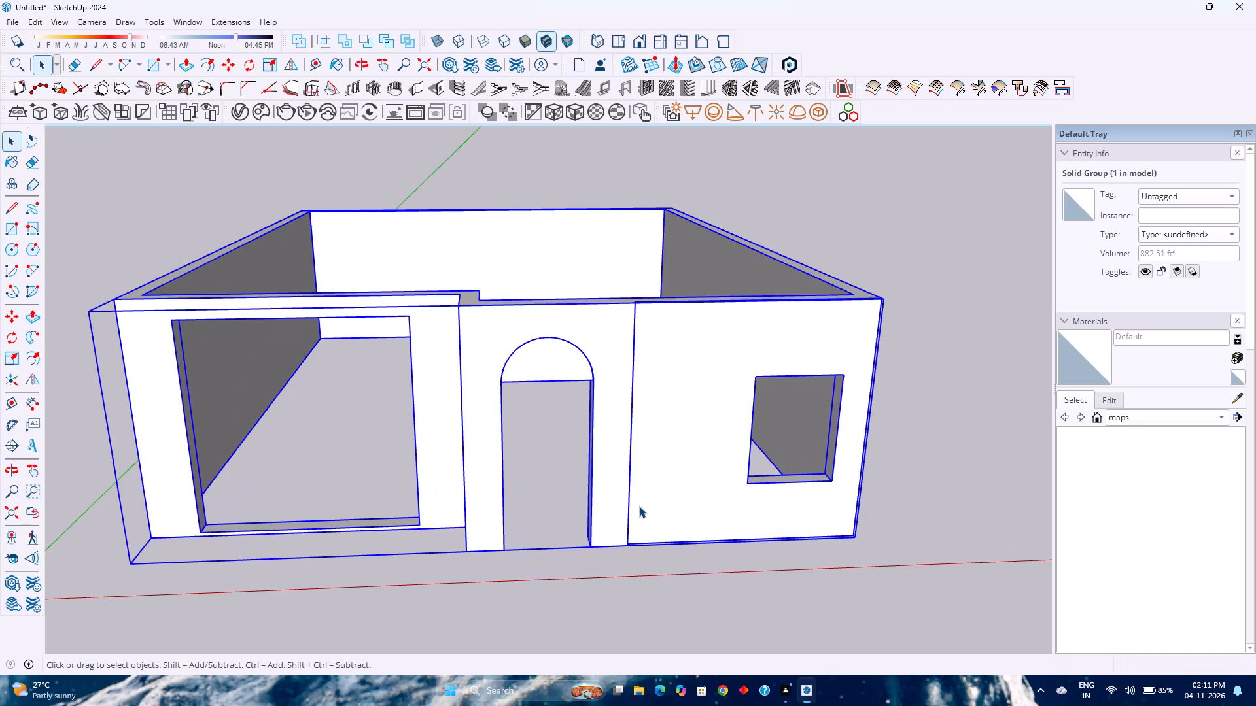
triple_click(639, 506)
right_click(639, 506)
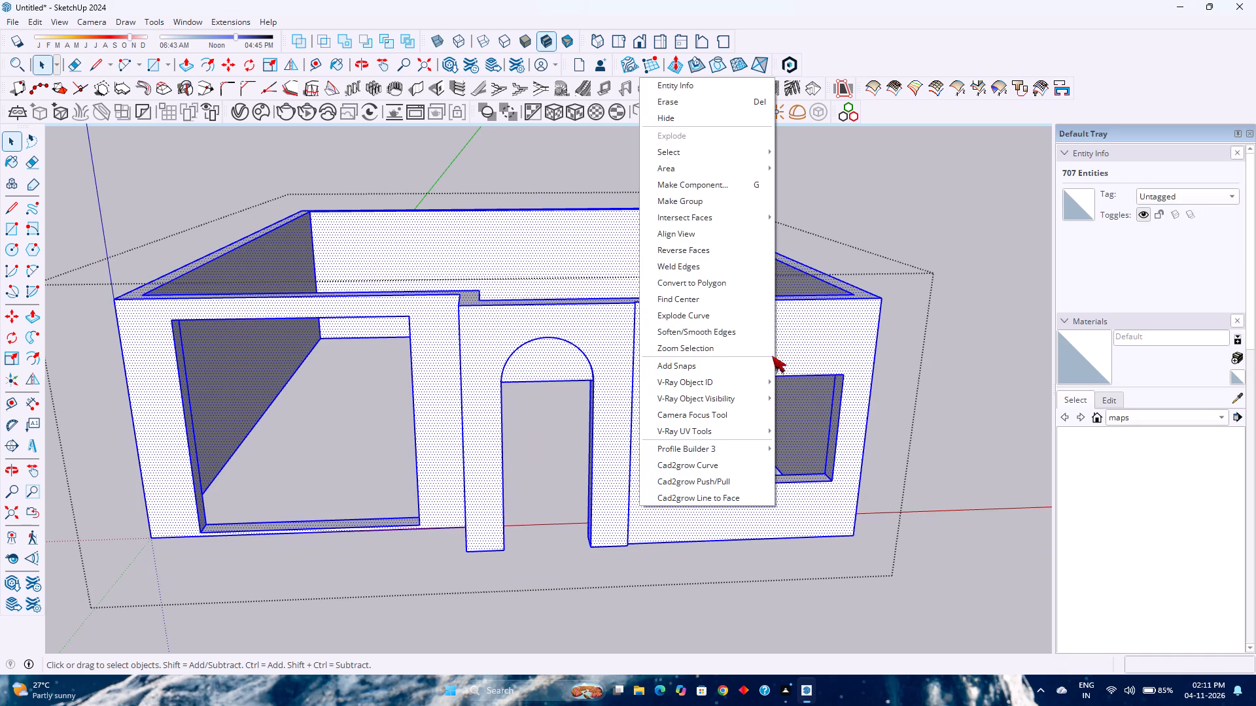
left_click(725, 207)
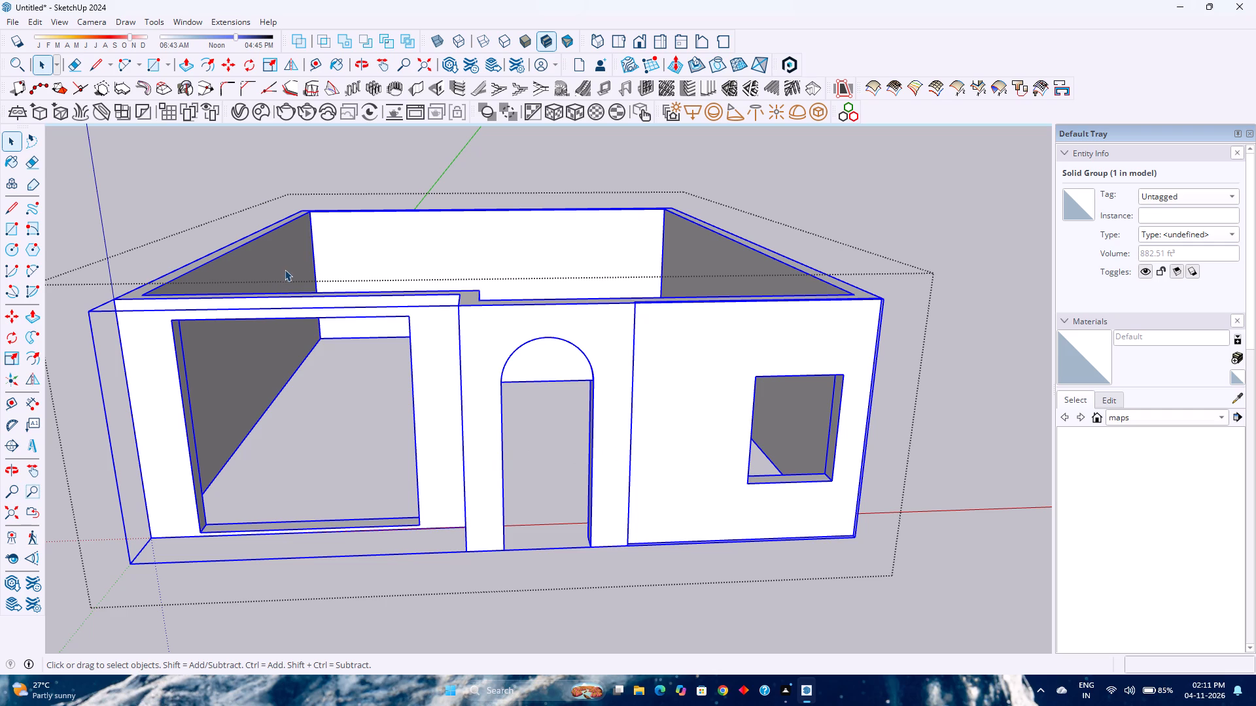
Draw a 29' by 37' rectangle over the wall tops, from the rear outer corner to the diagonally opposite front corner.
middle_click_drag(287, 266, 319, 313)
middle_click(319, 313)
scroll(315, 303, "down", 3)
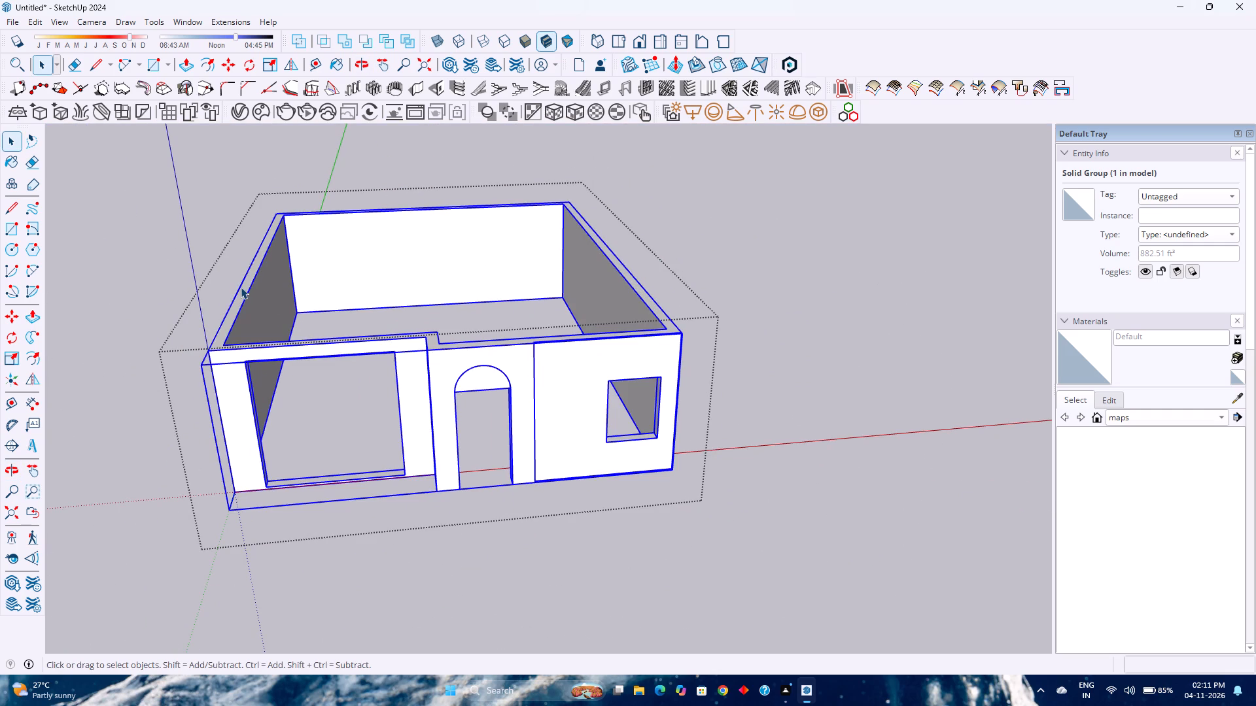
left_click(148, 64)
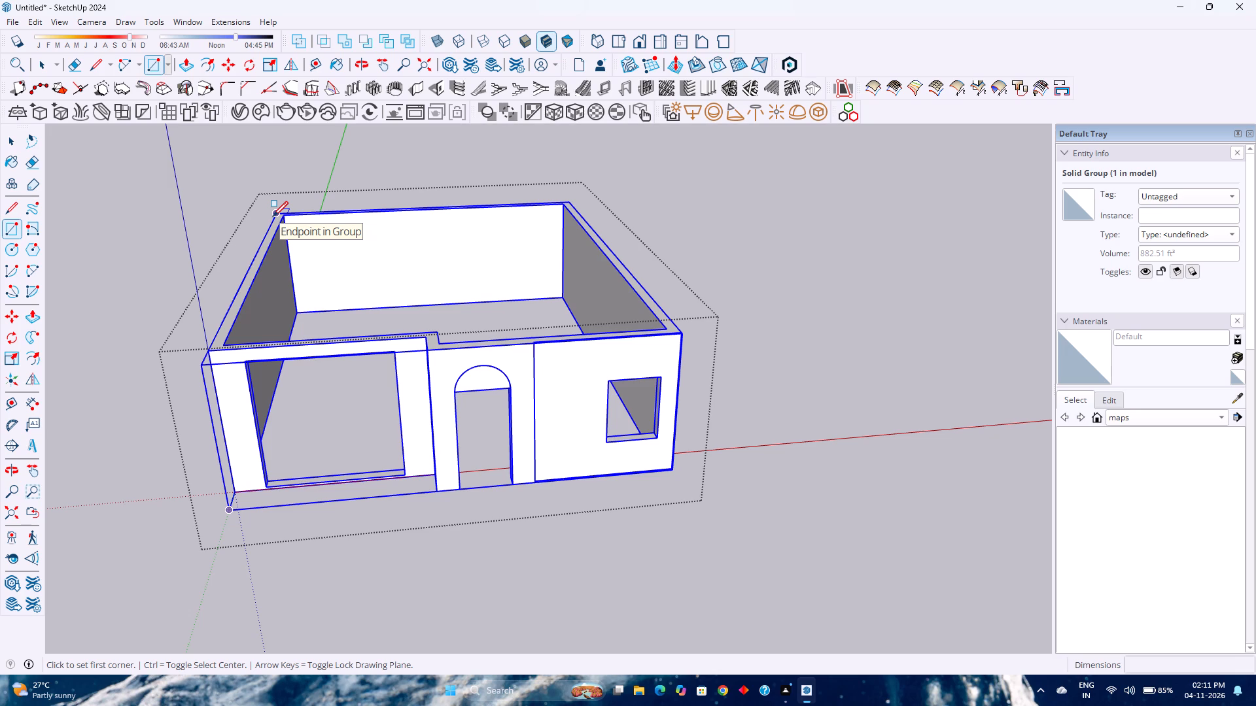
left_click(273, 216)
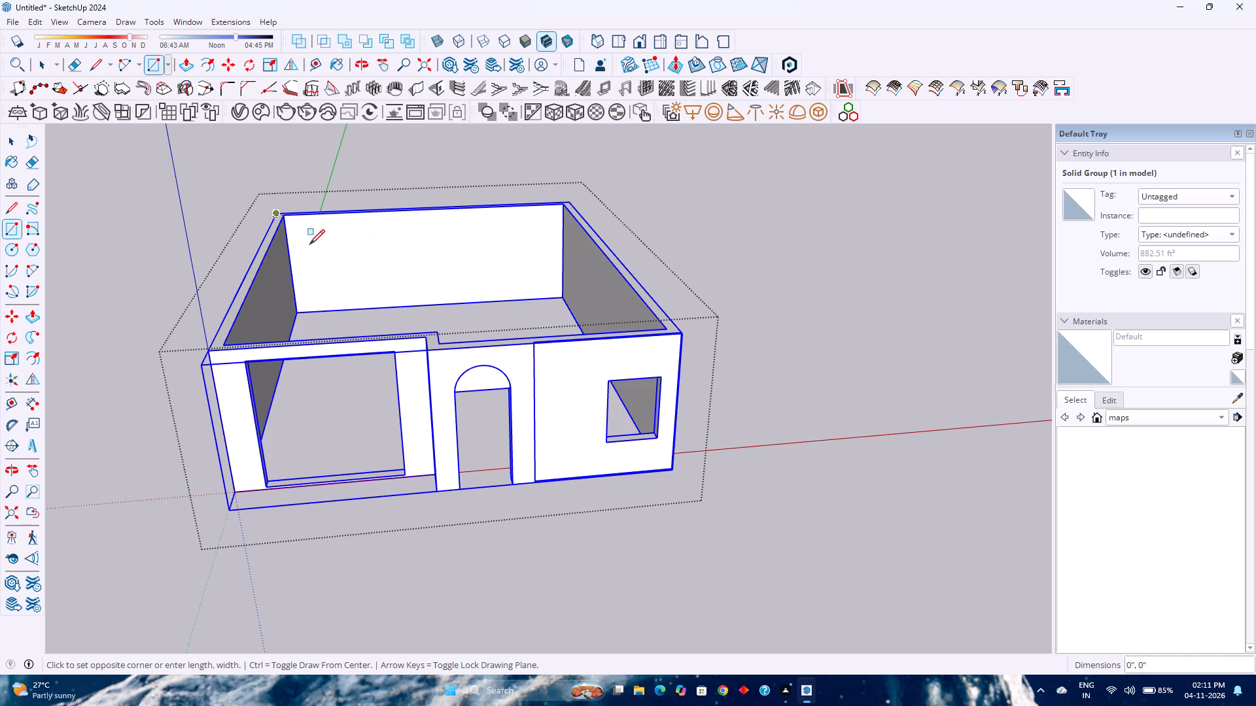
left_click(679, 333)
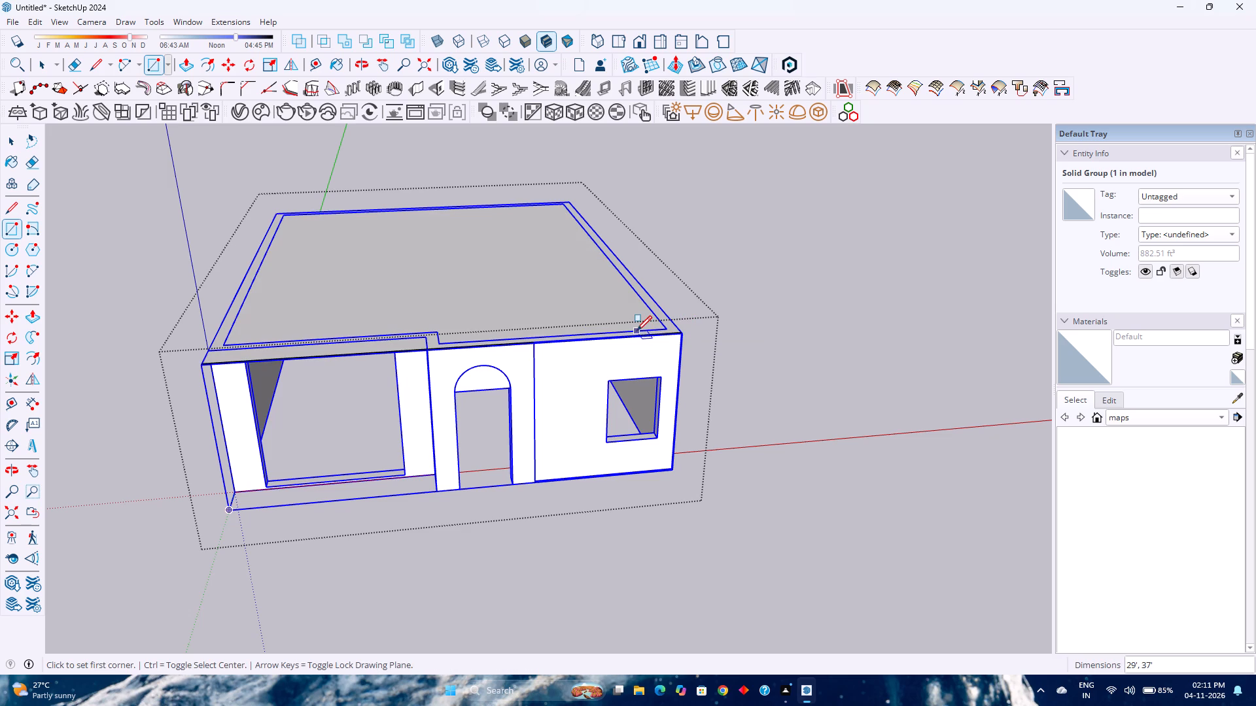
Make a group of the rectangle covering the wall tops, including its face and edges.
key("space")
double_click(536, 270)
right_click(536, 270)
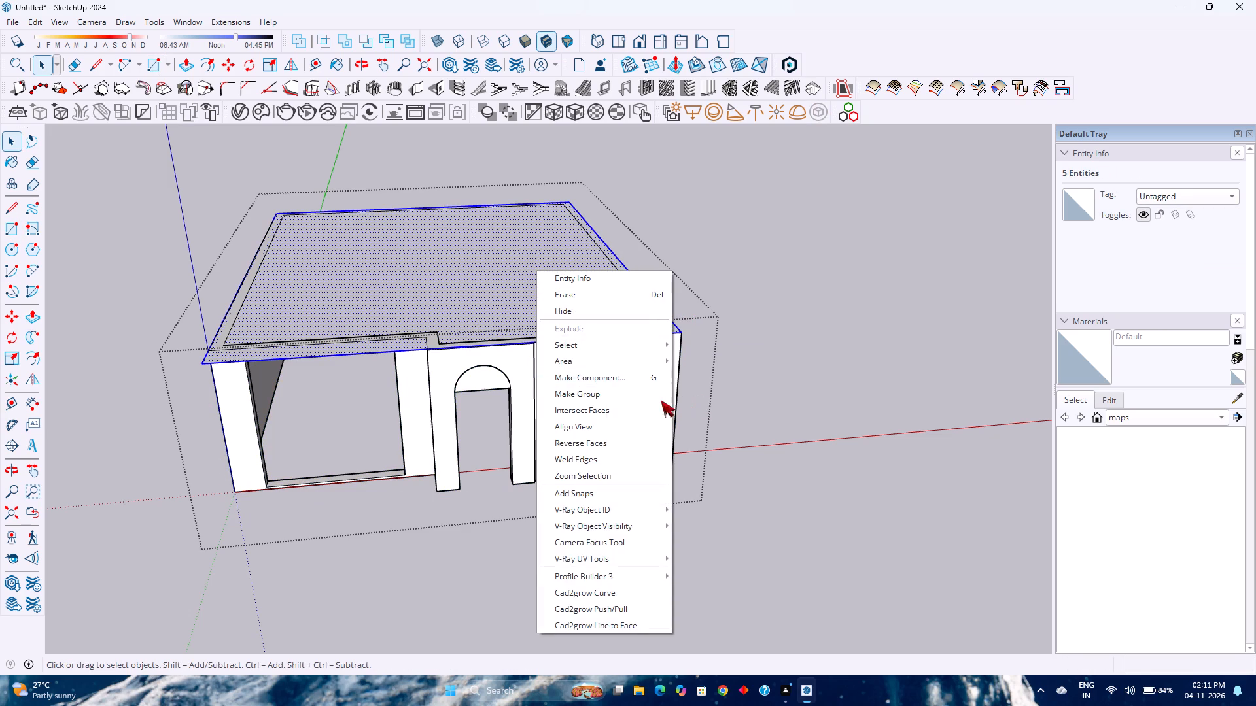
left_click(619, 397)
Open the rectangle's group for editing and offset the face's outline inward by 9".
double_click(491, 307)
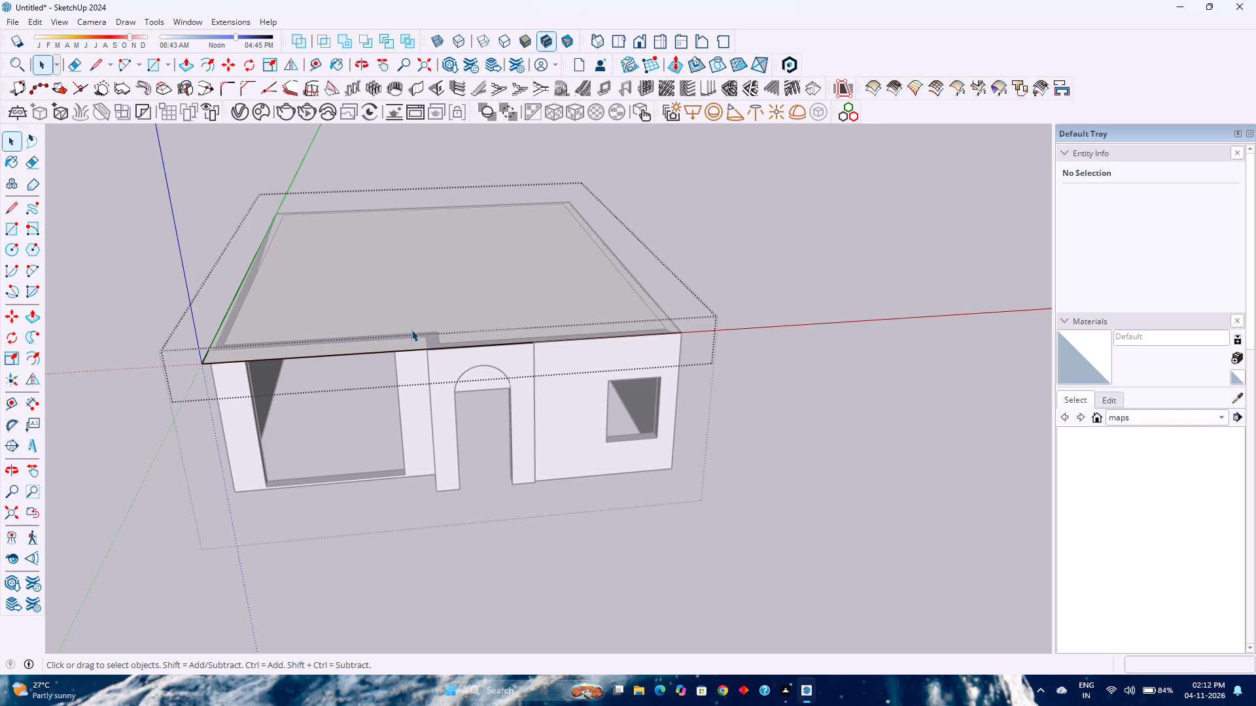
middle_click_drag(411, 329, 439, 501)
middle_click(439, 503)
middle_click(440, 503)
scroll(404, 363, "down", 4)
scroll(404, 363, "up", 4)
middle_click_drag(418, 352, 428, 352)
middle_click_drag(429, 353, 355, 527)
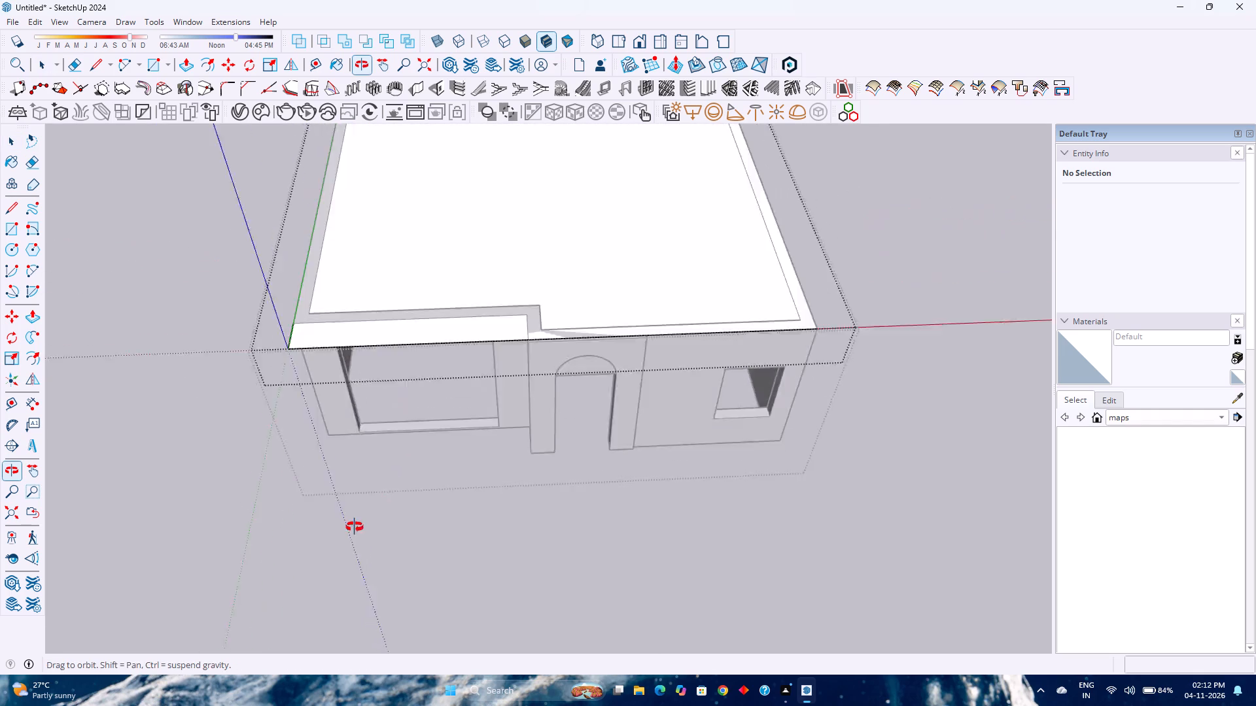
middle_click(355, 527)
middle_click_drag(355, 527, 356, 524)
middle_click(352, 529)
middle_click(352, 529)
scroll(358, 442, "down", 3)
middle_click_drag(430, 376, 253, 536, "shift")
middle_click(253, 536, "shift")
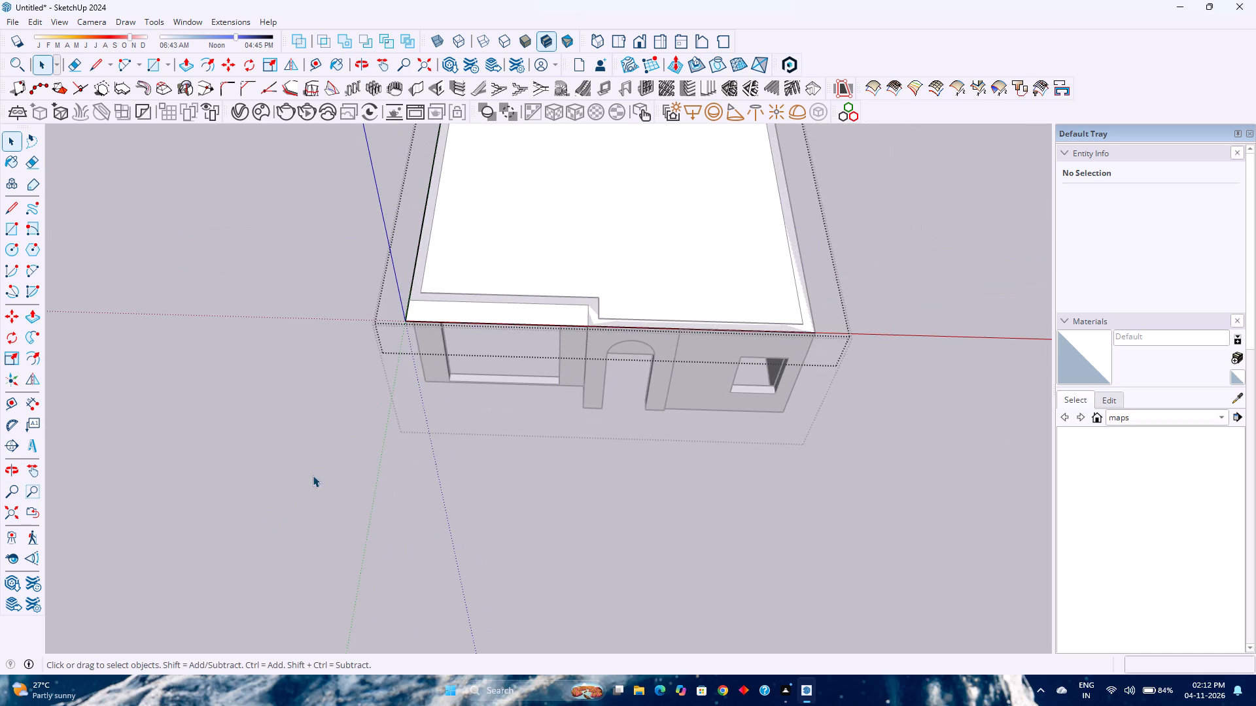
scroll(320, 469, "down", 1)
middle_click_drag(464, 380, 336, 518, "shift")
middle_click(335, 518, "shift")
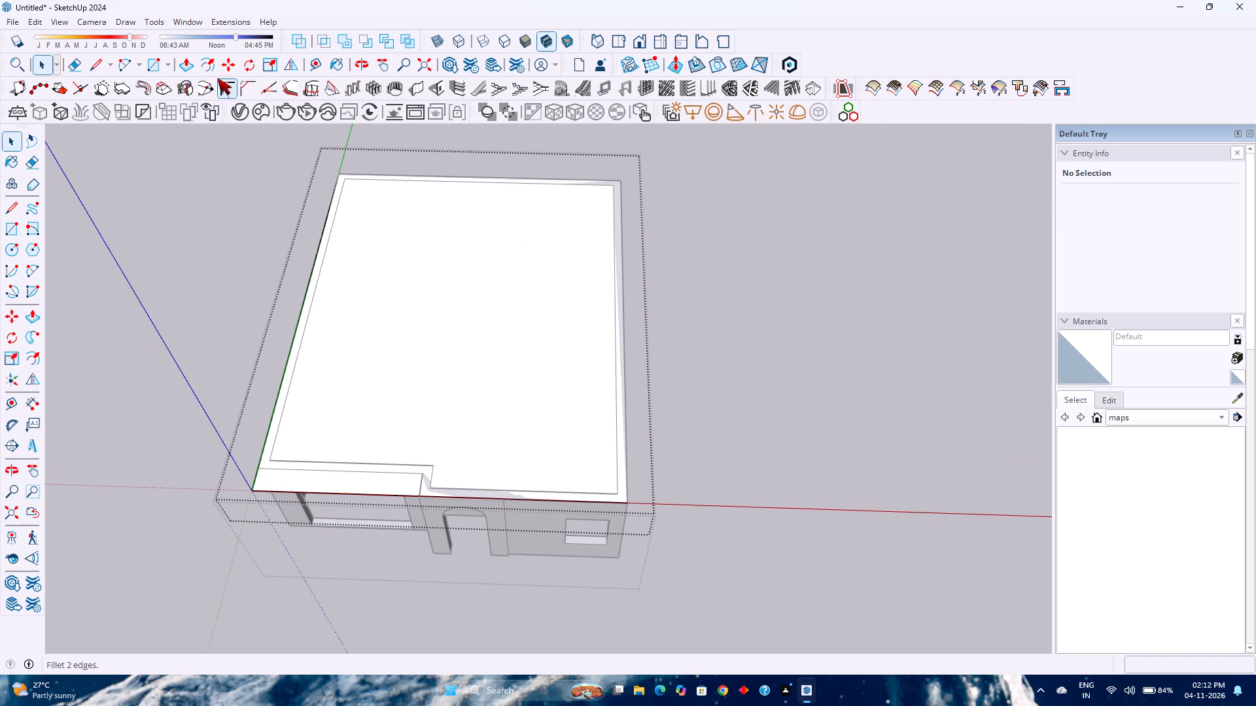
left_click(208, 60)
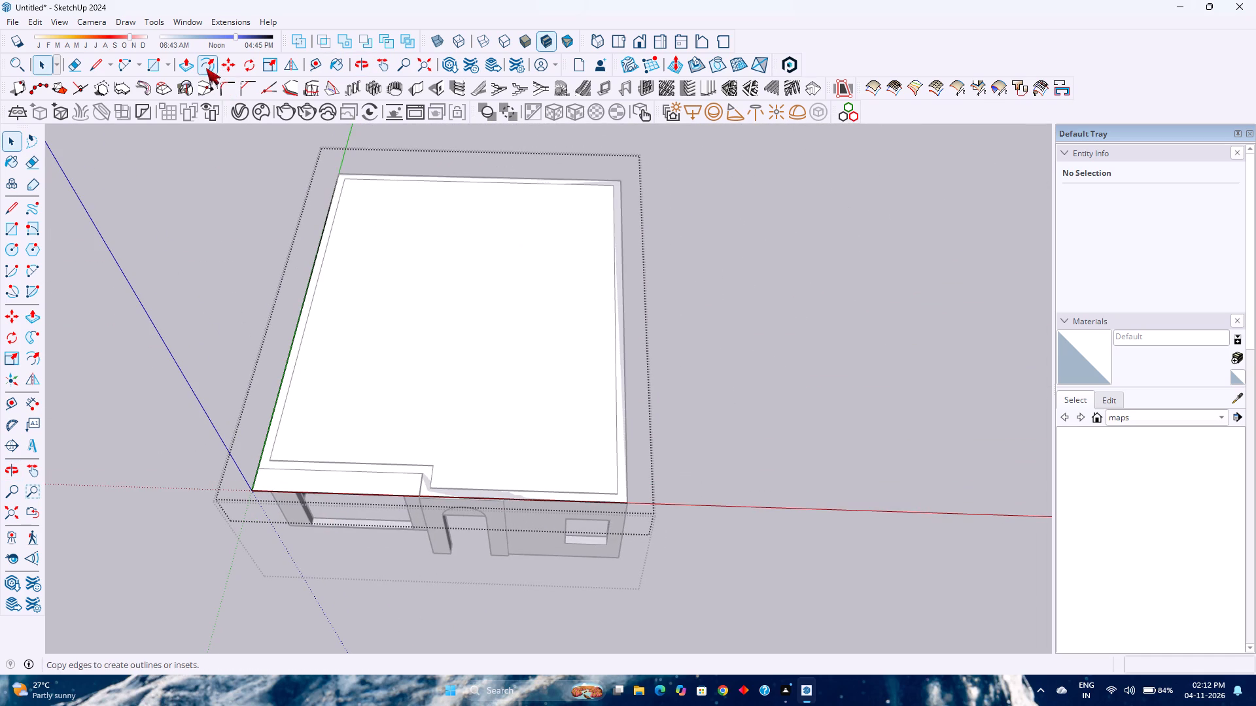
left_click(311, 292)
left_click(312, 292)
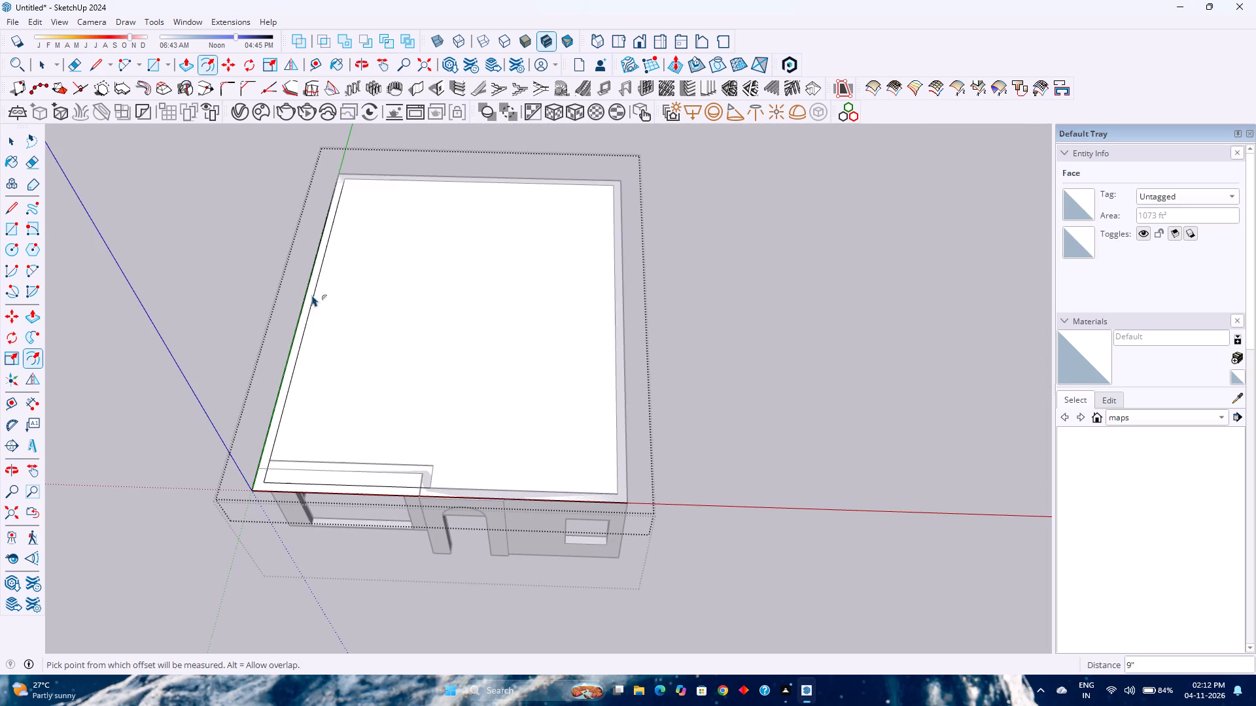
Delete the face inside the offset outline so only the perimeter strip remains.
key("space")
left_click(394, 294)
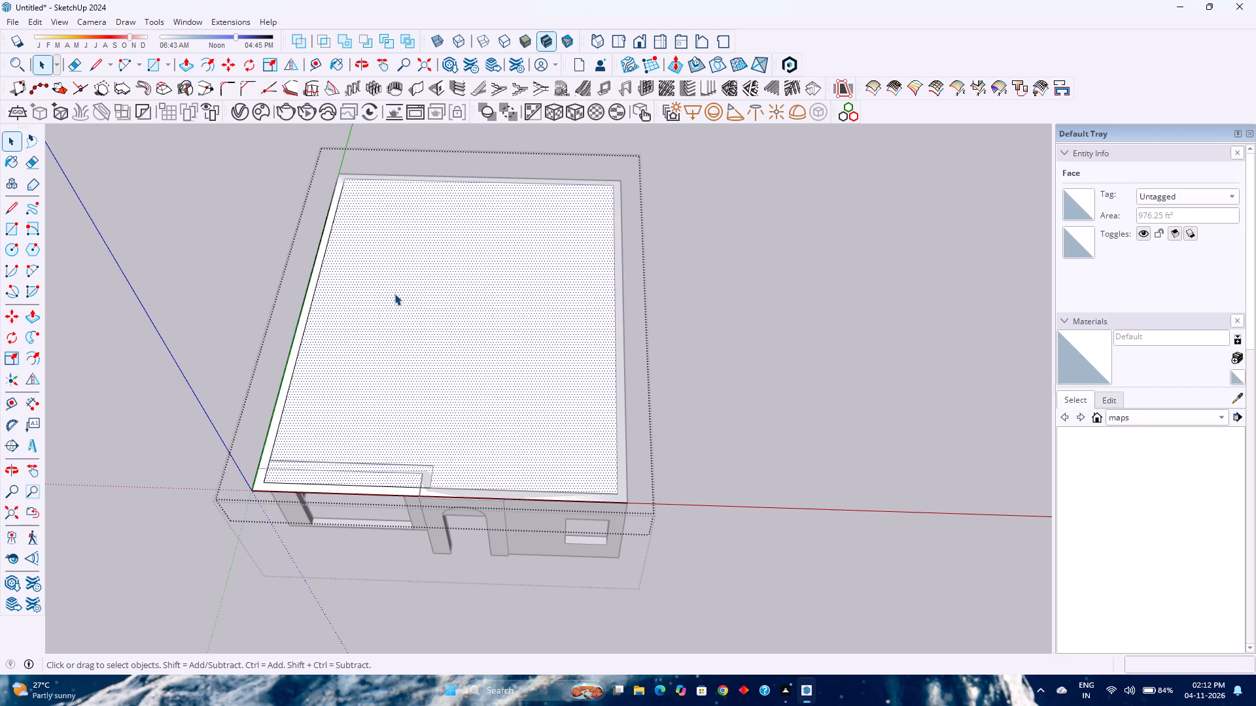
key("Delete")
Pull the perimeter strip up 10' to raise the upper-storey walls.
key("p")
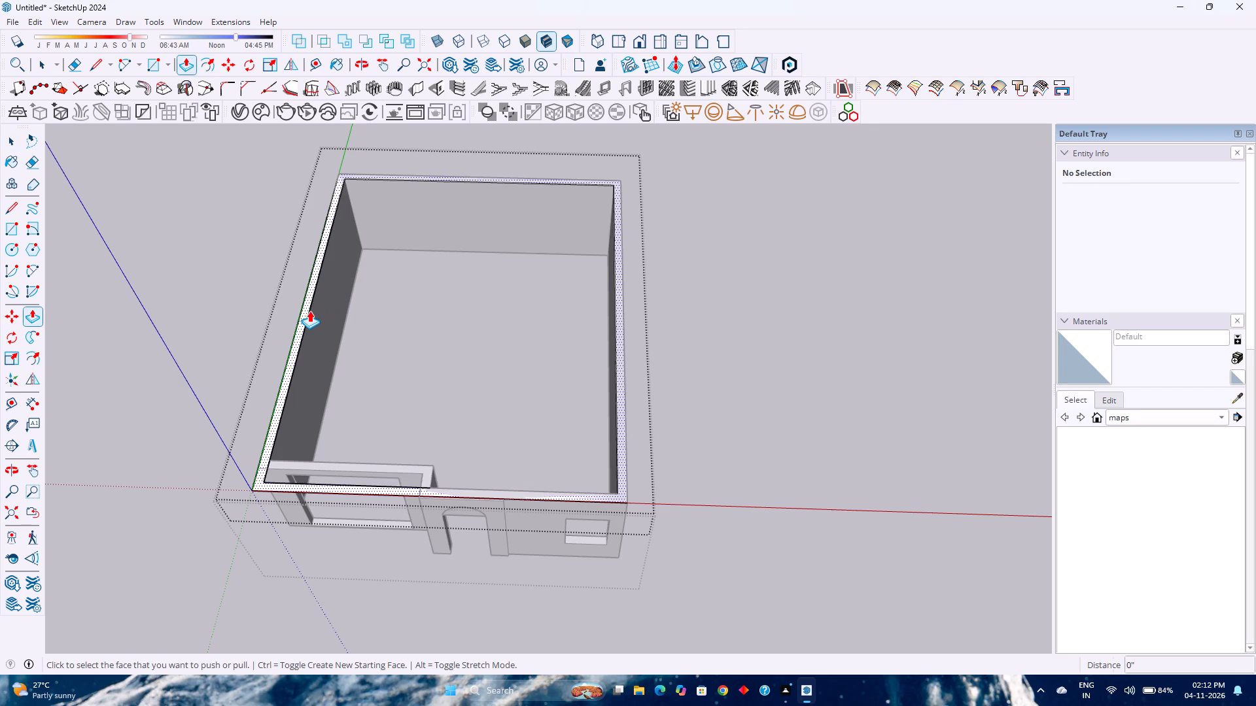
left_click(307, 312)
type("10'")
key("Return")
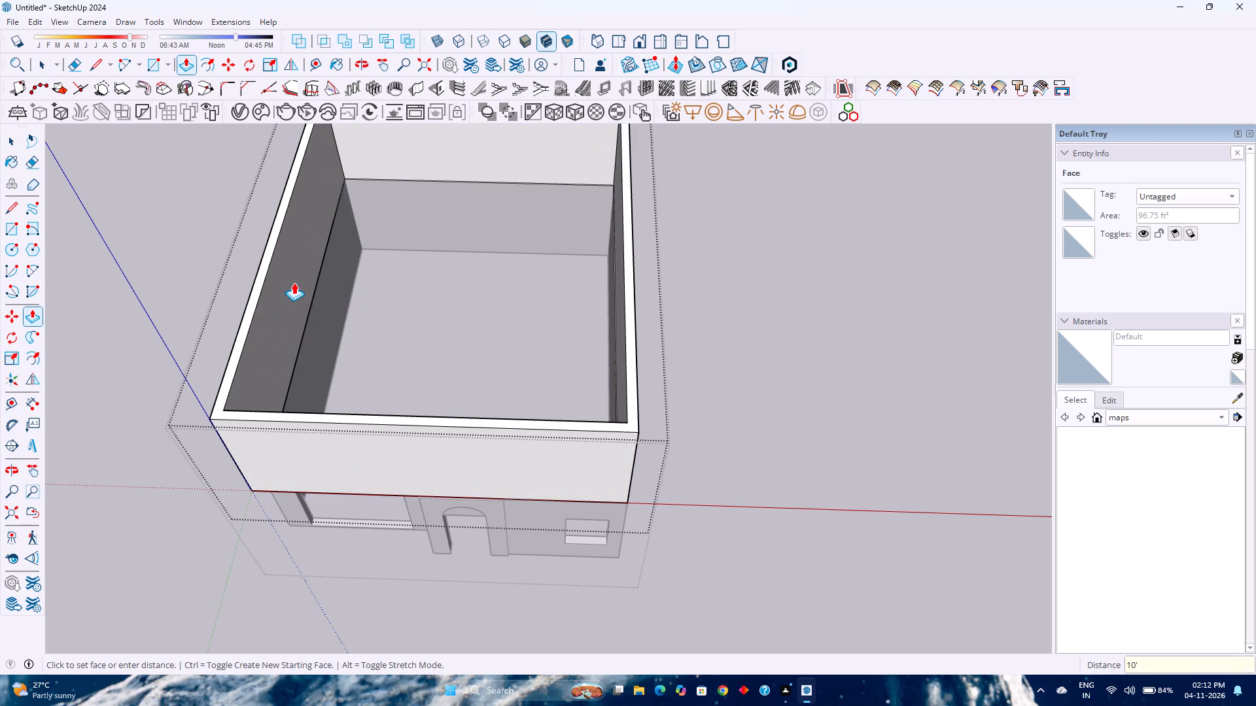
left_click(290, 467)
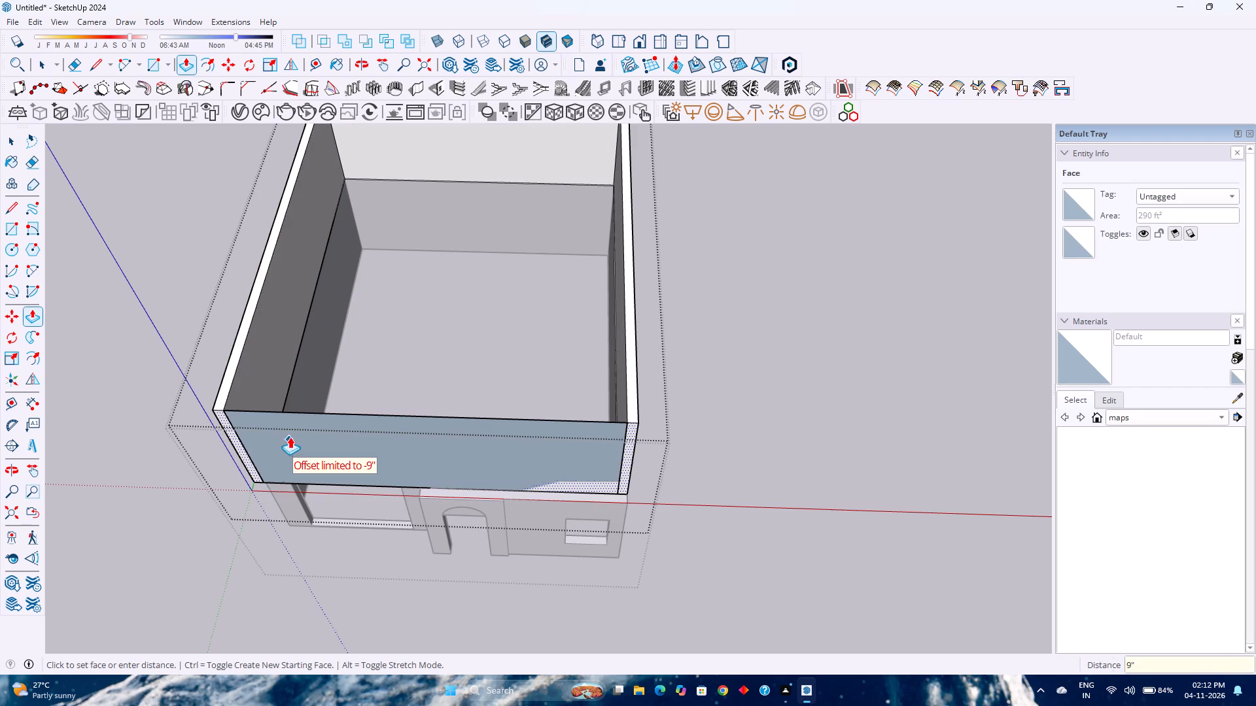
key("Escape")
Pull the inner face of the upper-storey front wall 2' into the building.
middle_click_drag(345, 430, 0, 563)
middle_click(0, 563)
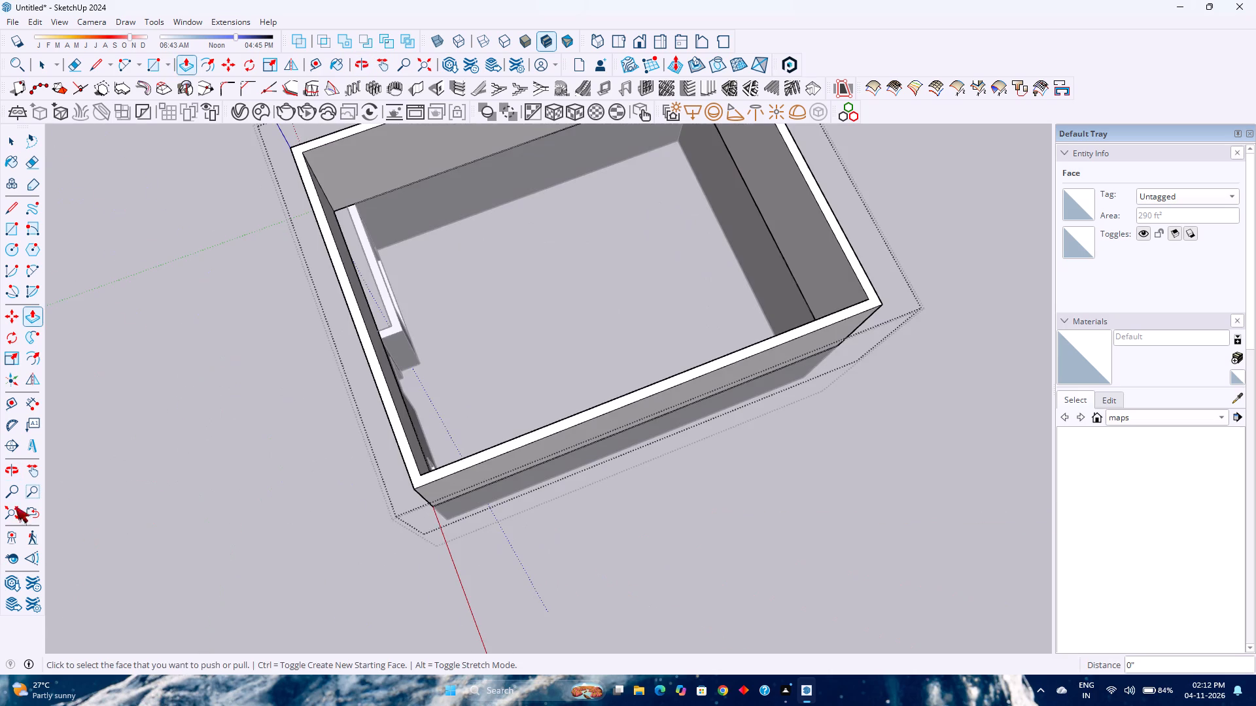
middle_click_drag(450, 339, 271, 356)
scroll(450, 339, "down", 1)
middle_click(271, 356)
left_click(425, 275)
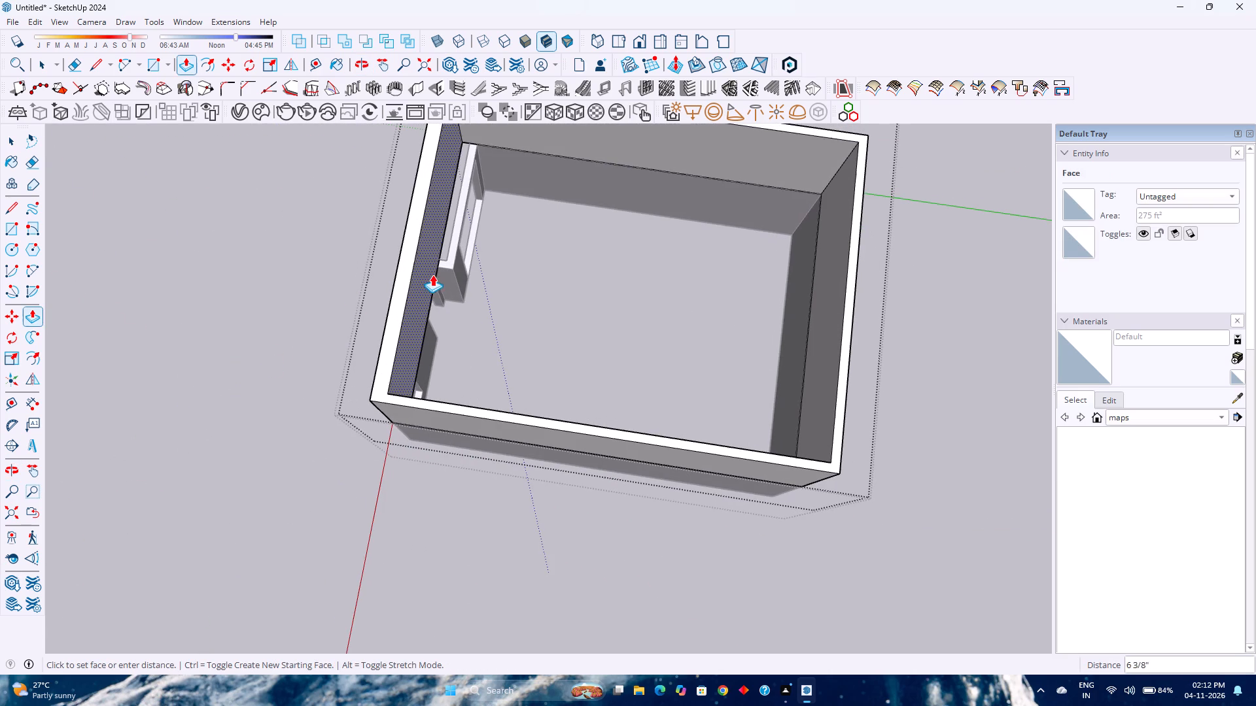
scroll(449, 273, "up", 9)
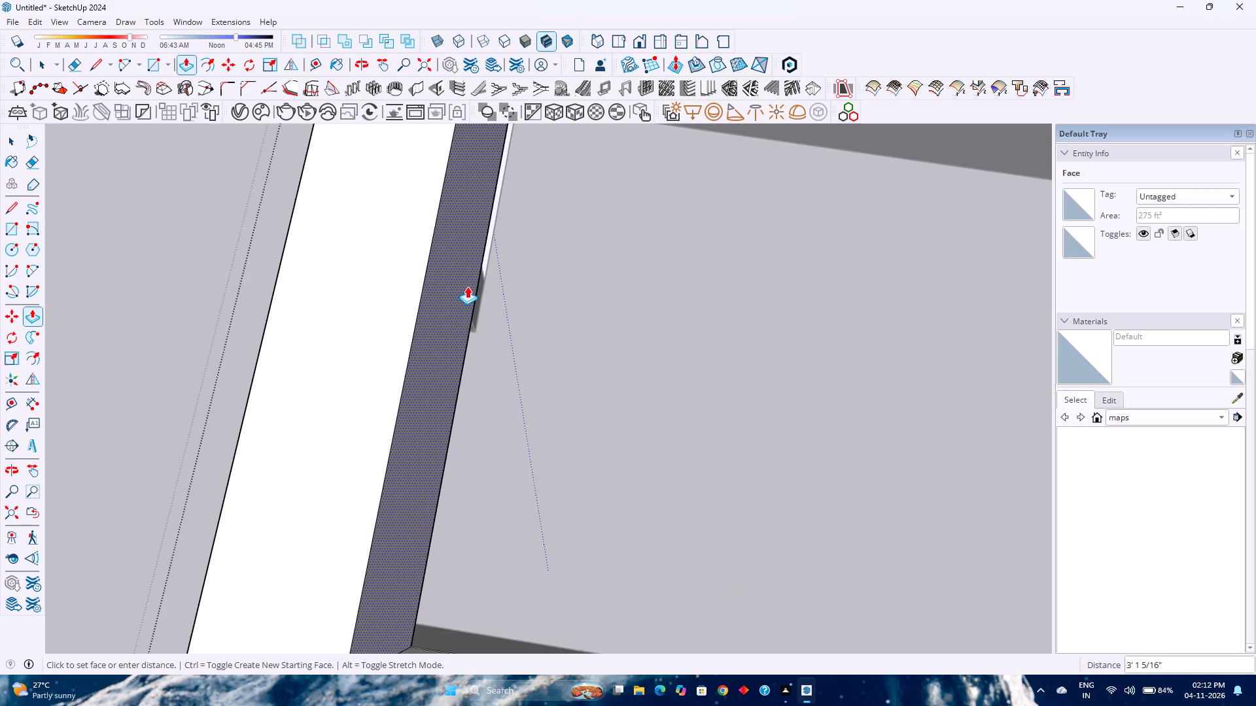
scroll(467, 286, "up", 1)
scroll(525, 305, "up", 2)
middle_click_drag(330, 305, 493, 200)
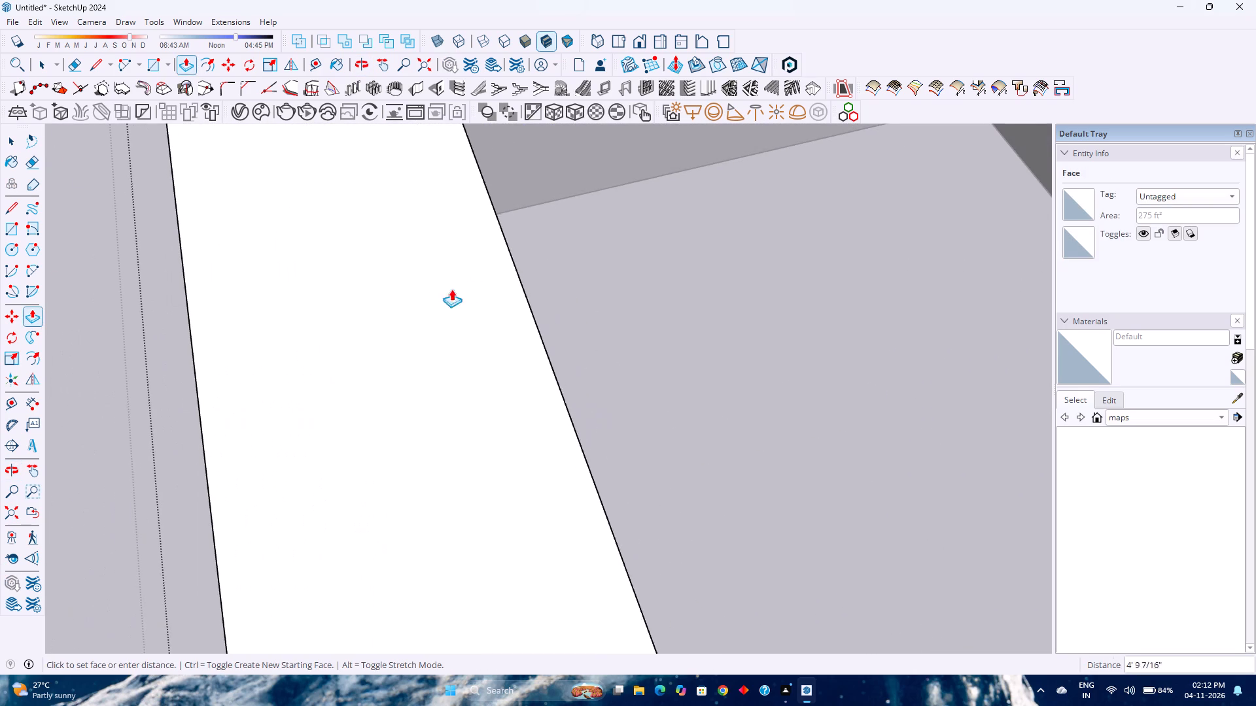
middle_click_drag(591, 289, 157, 183)
scroll(157, 183, "down", 7)
middle_click_drag(591, 418, 480, 329, "shift")
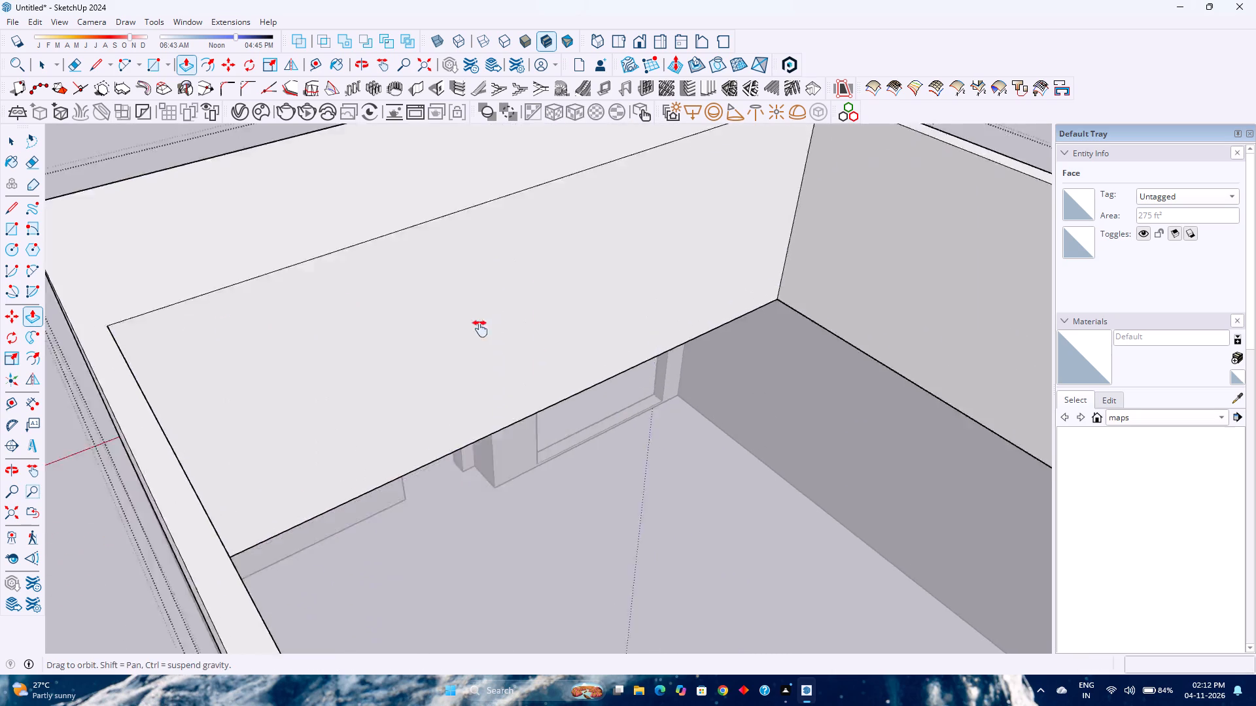
middle_click_drag(480, 329, 188, 111, "shift")
middle_click(188, 111, "shift")
scroll(249, 170, "up", 4)
scroll(269, 221, "up", 3)
middle_click_drag(219, 227, 316, 52)
middle_click(319, 48)
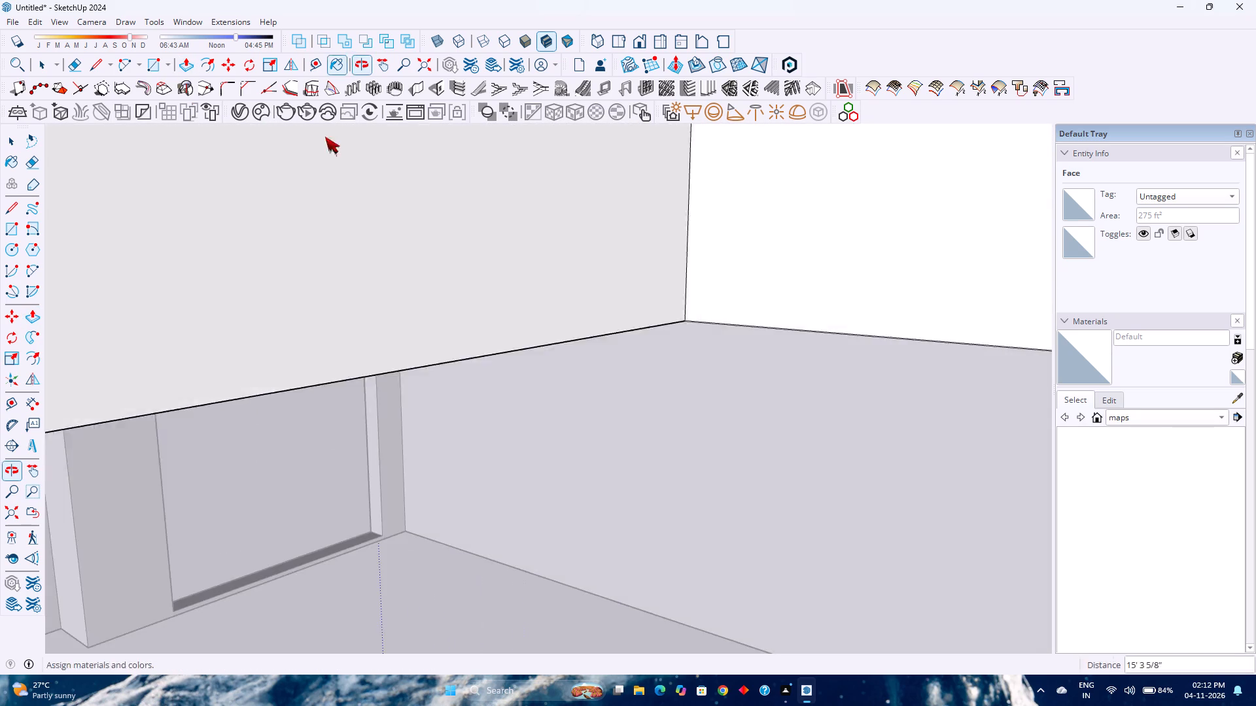
middle_click_drag(150, 403, 216, 241)
middle_click(219, 237)
left_click(169, 288)
middle_click_drag(169, 288, 195, 364, "shift")
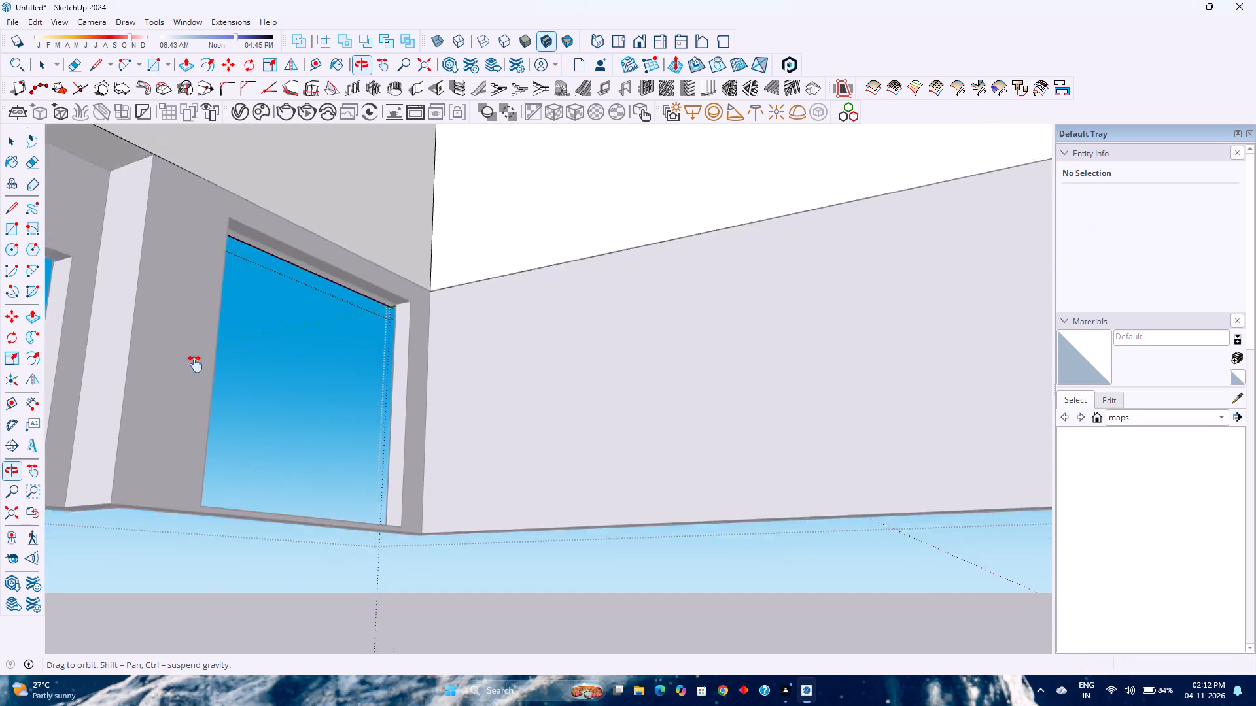
middle_click_drag(195, 364, 219, 465, "shift")
left_click(9, 520)
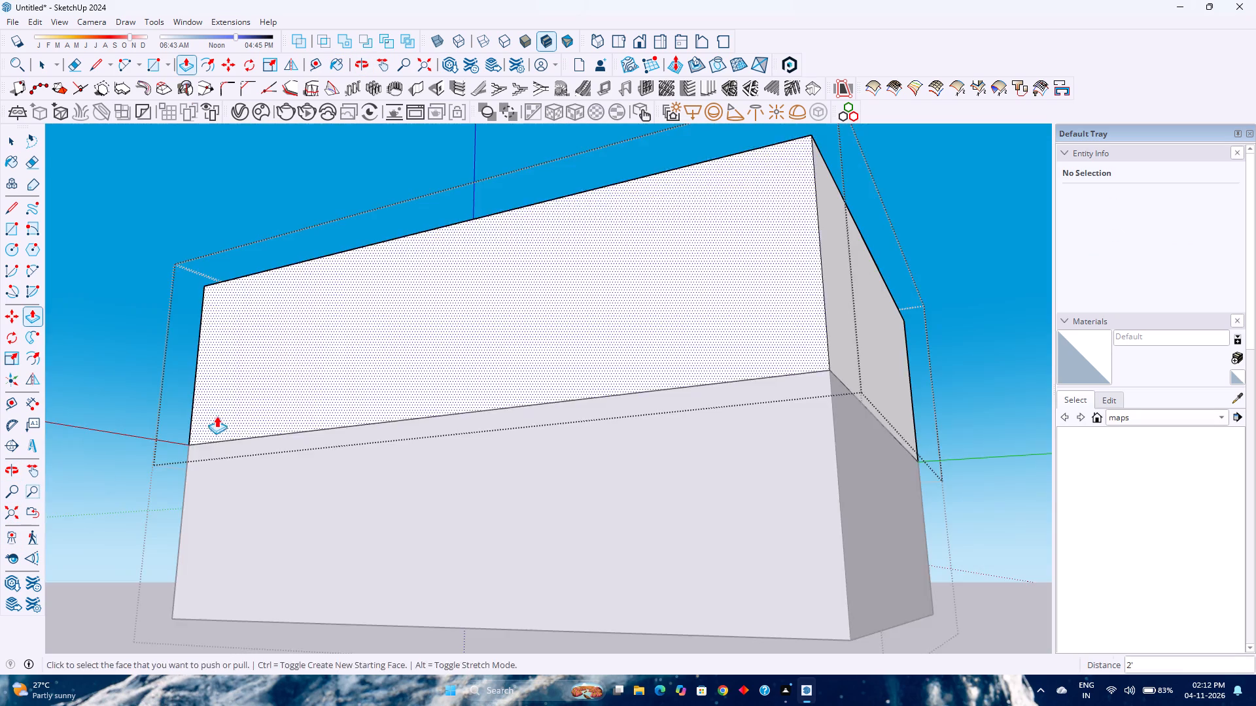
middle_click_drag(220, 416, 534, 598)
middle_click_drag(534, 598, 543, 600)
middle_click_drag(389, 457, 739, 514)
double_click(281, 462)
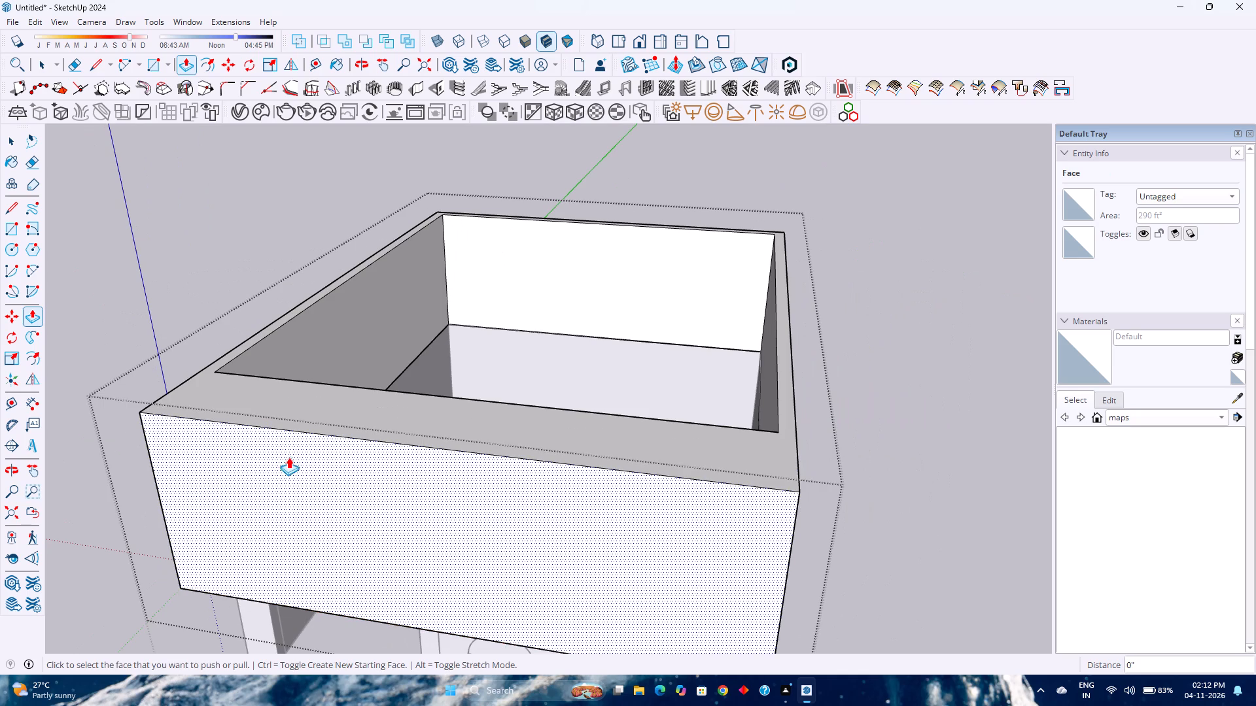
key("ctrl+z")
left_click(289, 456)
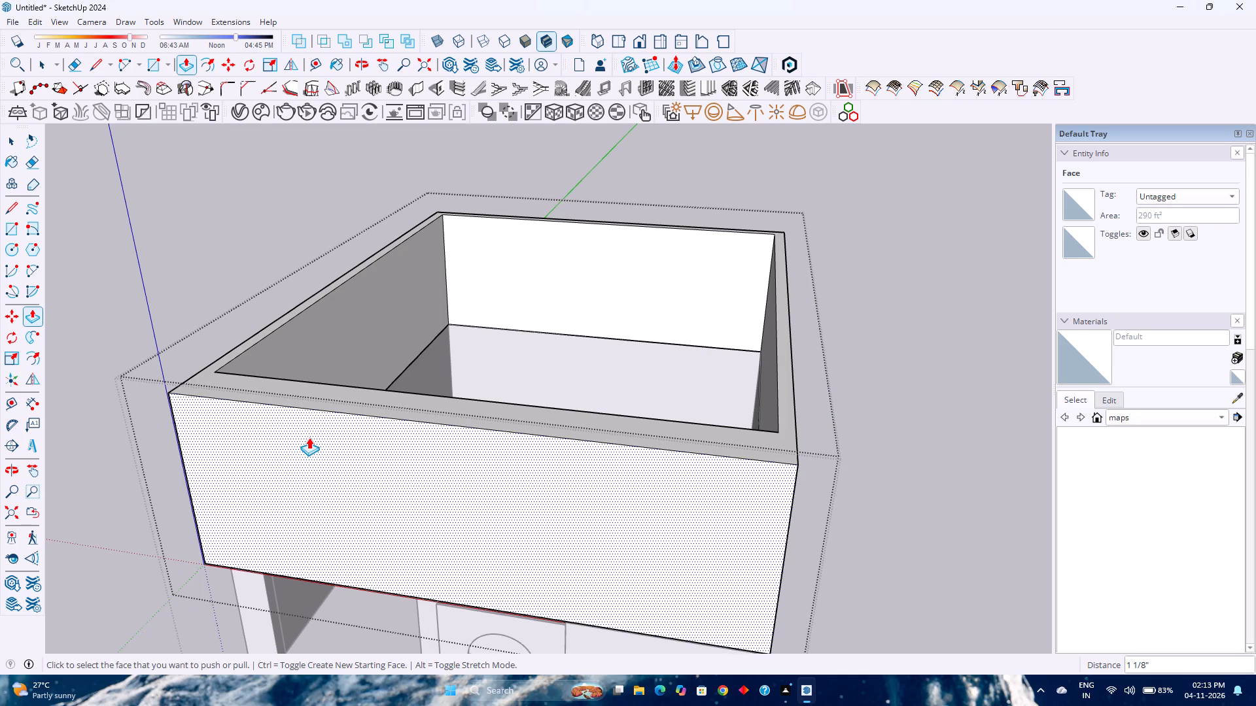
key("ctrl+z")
Push the outer face of the upper-storey front wall back 2' and close the upper walls' group.
left_click(302, 458)
type("2'")
key("Return")
key("space")
scroll(315, 446, "down", 3)
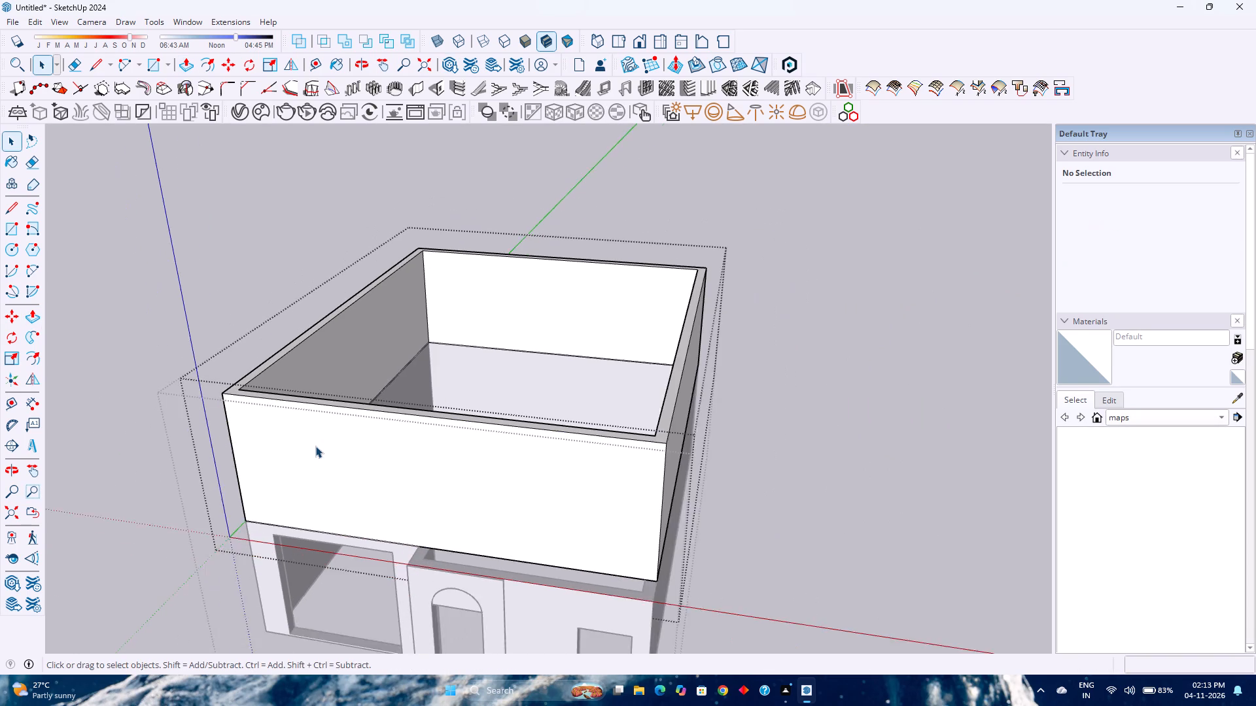
key("Escape")
scroll(315, 446, "down", 3)
middle_click_drag(315, 446, 345, 437)
right_click(315, 446)
left_click(684, 463)
Reopen the upper walls' group and pull the front wall's inner face 3' into the building.
middle_click_drag(389, 509, 397, 504)
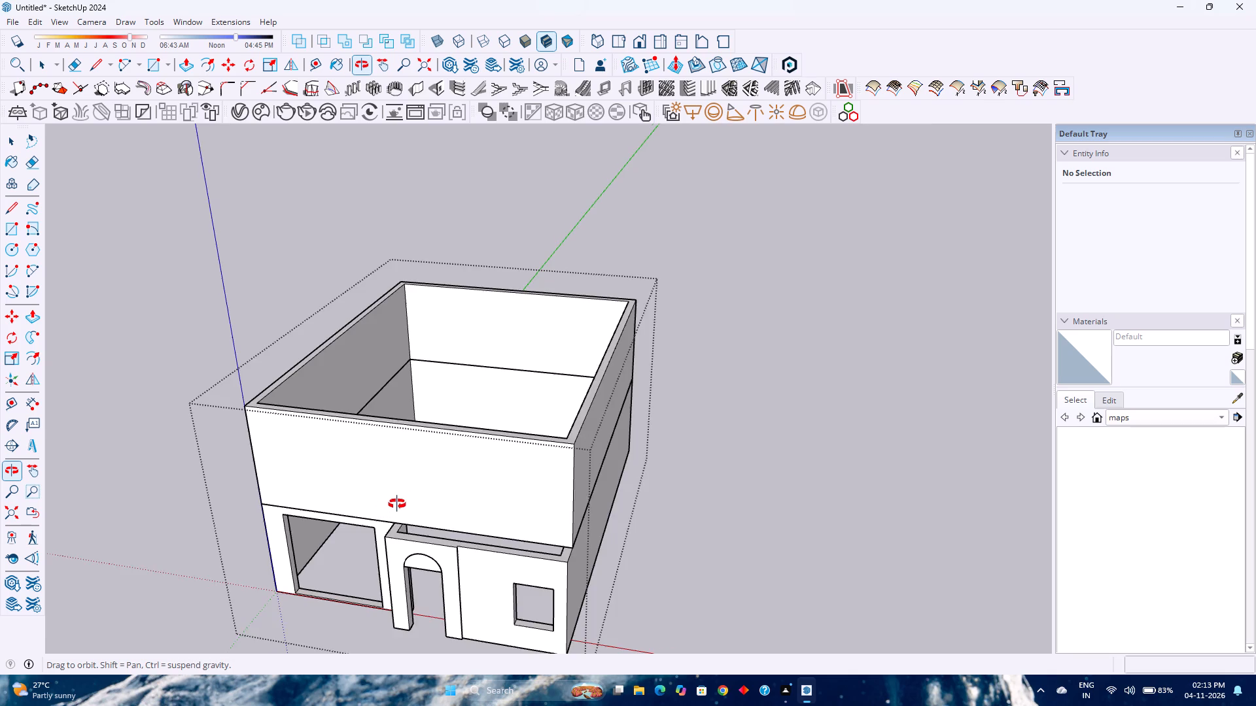
middle_click_drag(397, 504, 627, 387)
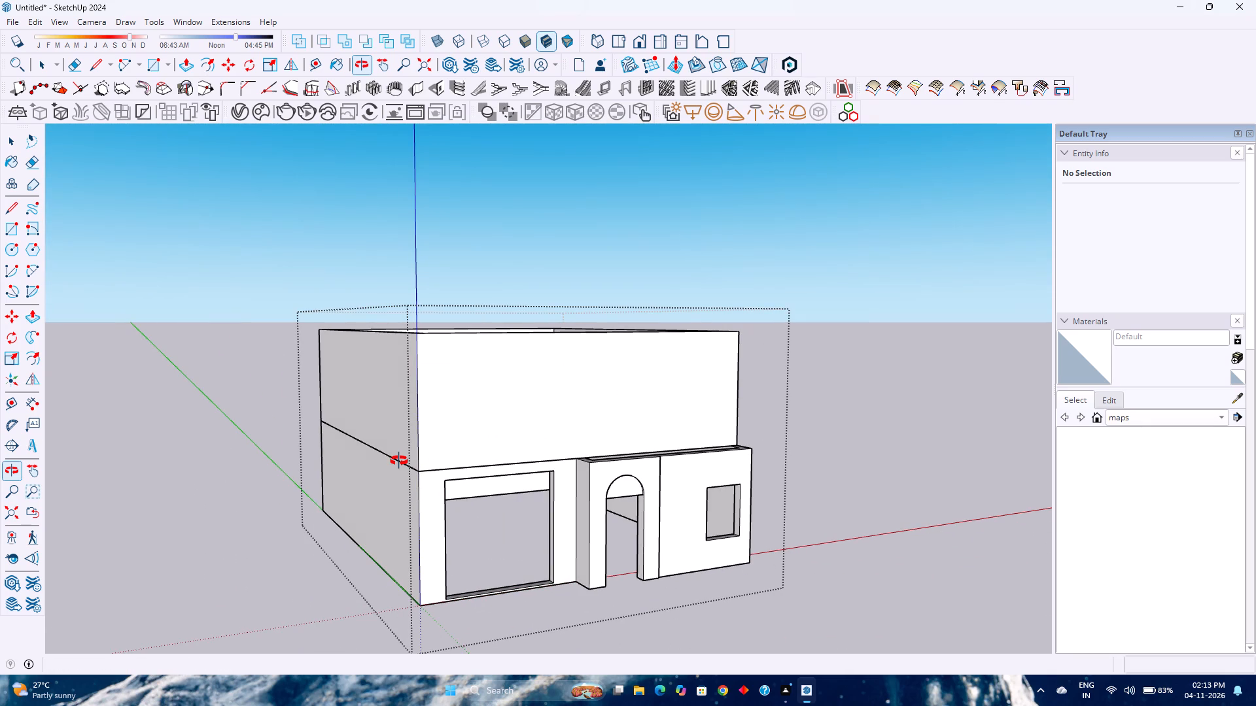
scroll(405, 428, "down", 3)
middle_click_drag(394, 435, 882, 545)
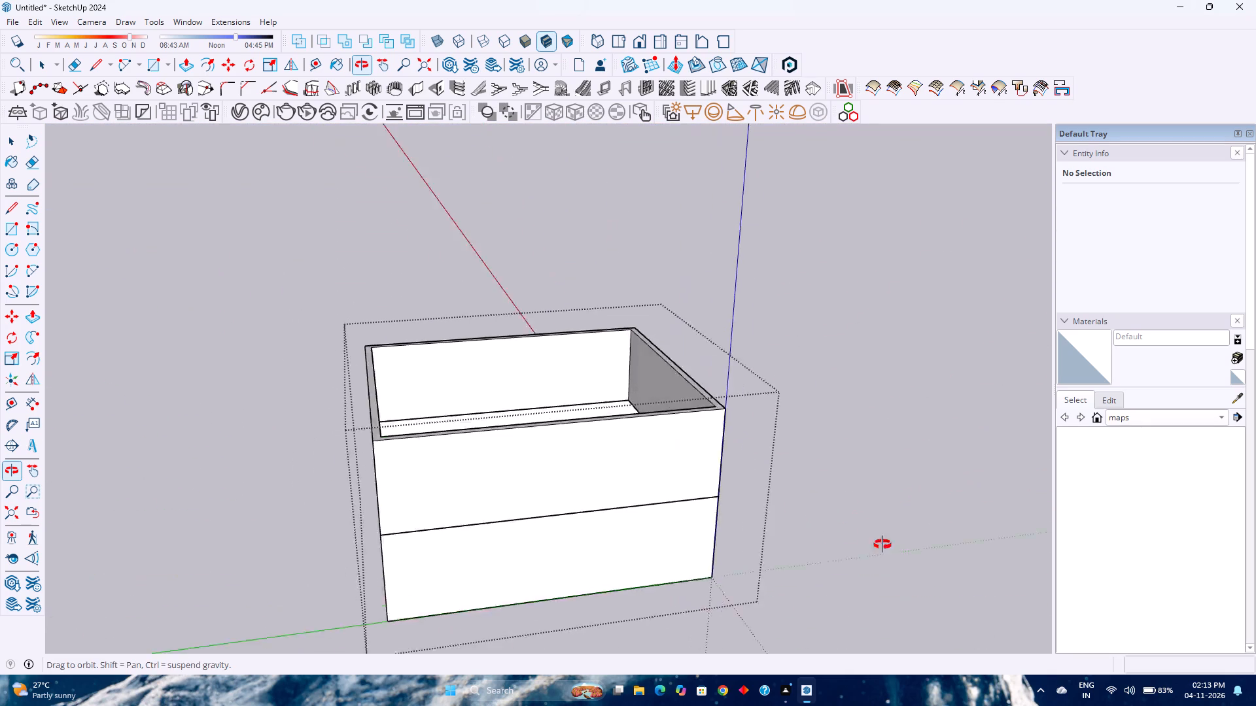
middle_click_drag(882, 545, 903, 550)
scroll(620, 390, "up", 3)
key("p")
left_click(649, 375)
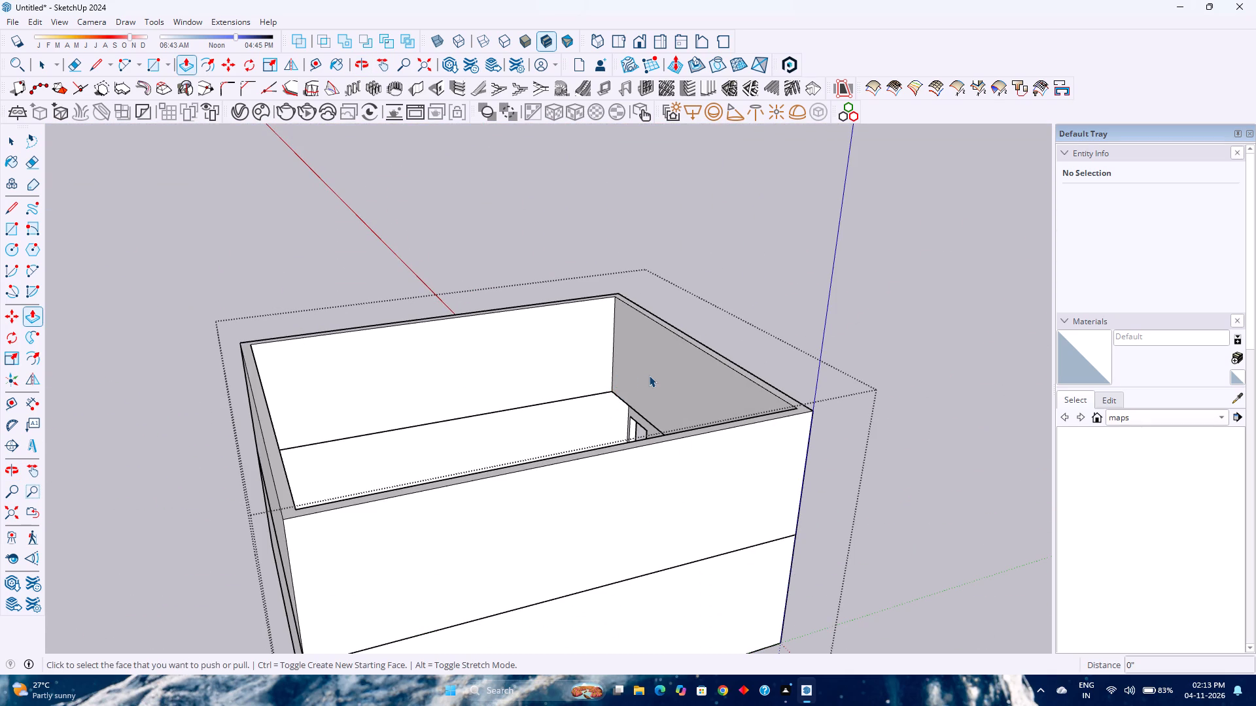
key("space")
double_click(649, 375)
key("p")
left_click(655, 371)
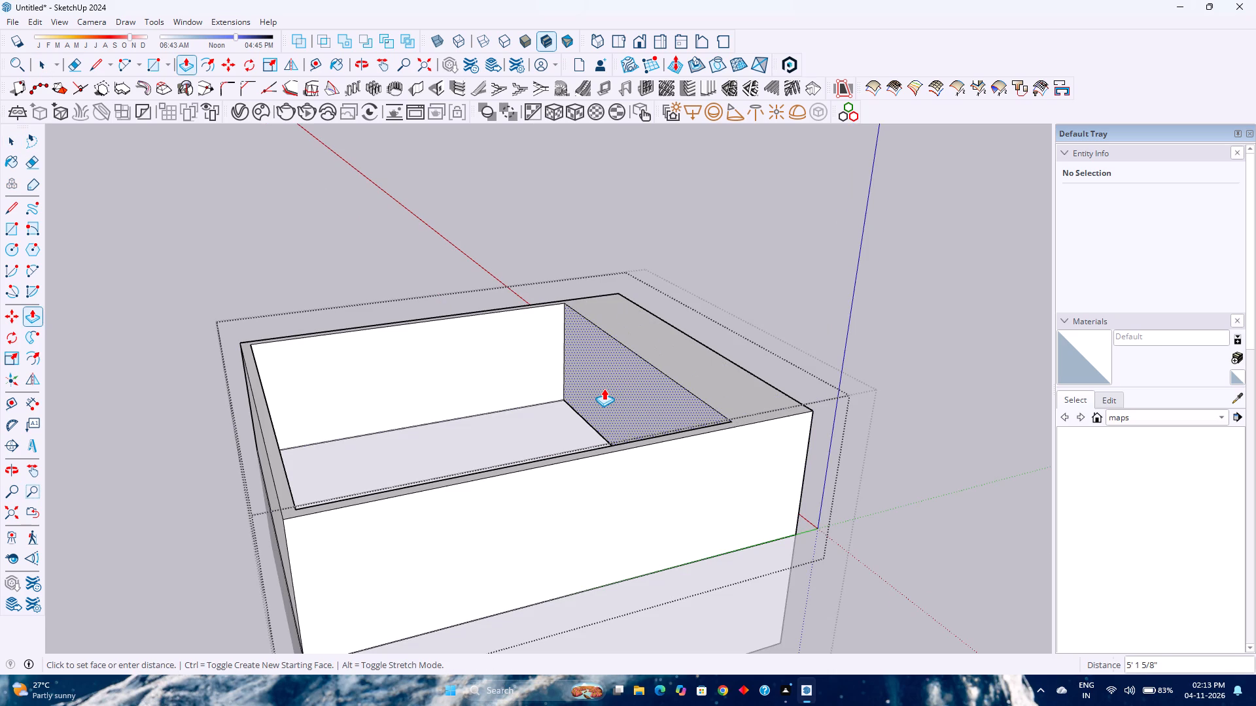
type("3'")
key("Return")
Push the outer face of the upper-storey front wall back 3'.
middle_click_drag(807, 439, 641, 439)
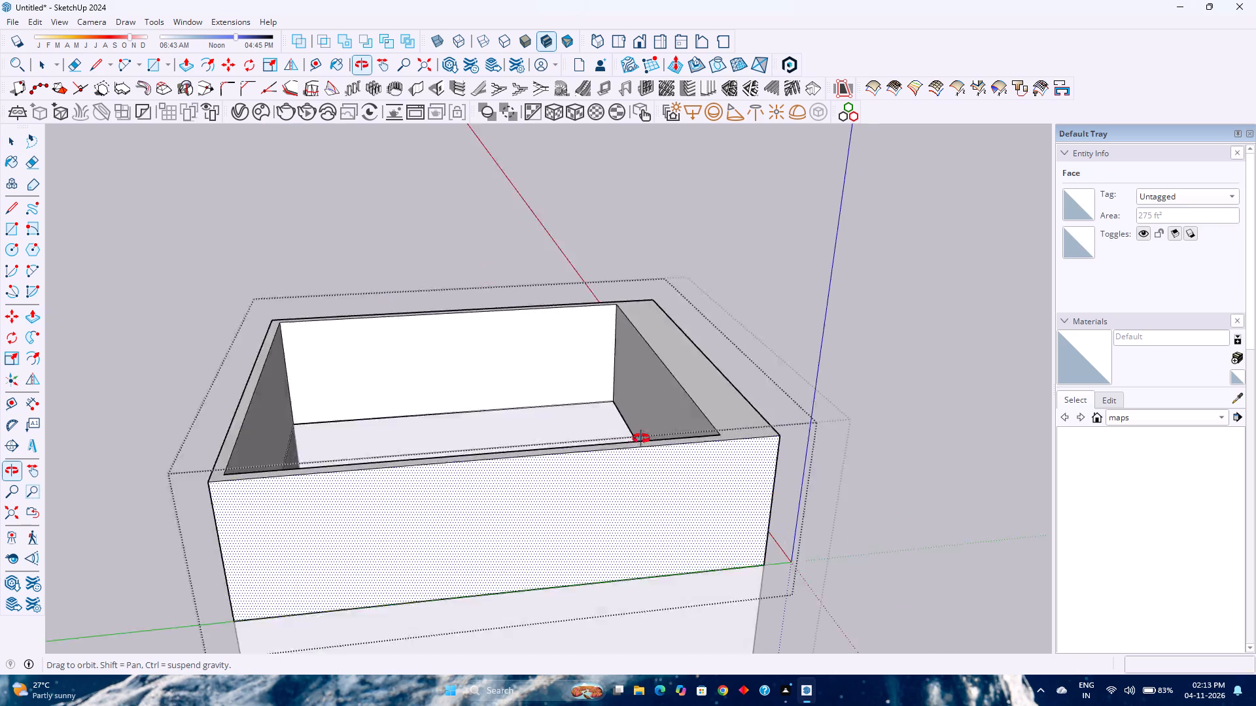
middle_click_drag(641, 439, 475, 415)
left_click(598, 494)
type("3'")
key("Return")
Pull the inner face of the upper-storey front wall another 1' into the building.
middle_click_drag(468, 456, 865, 543)
left_click(737, 408)
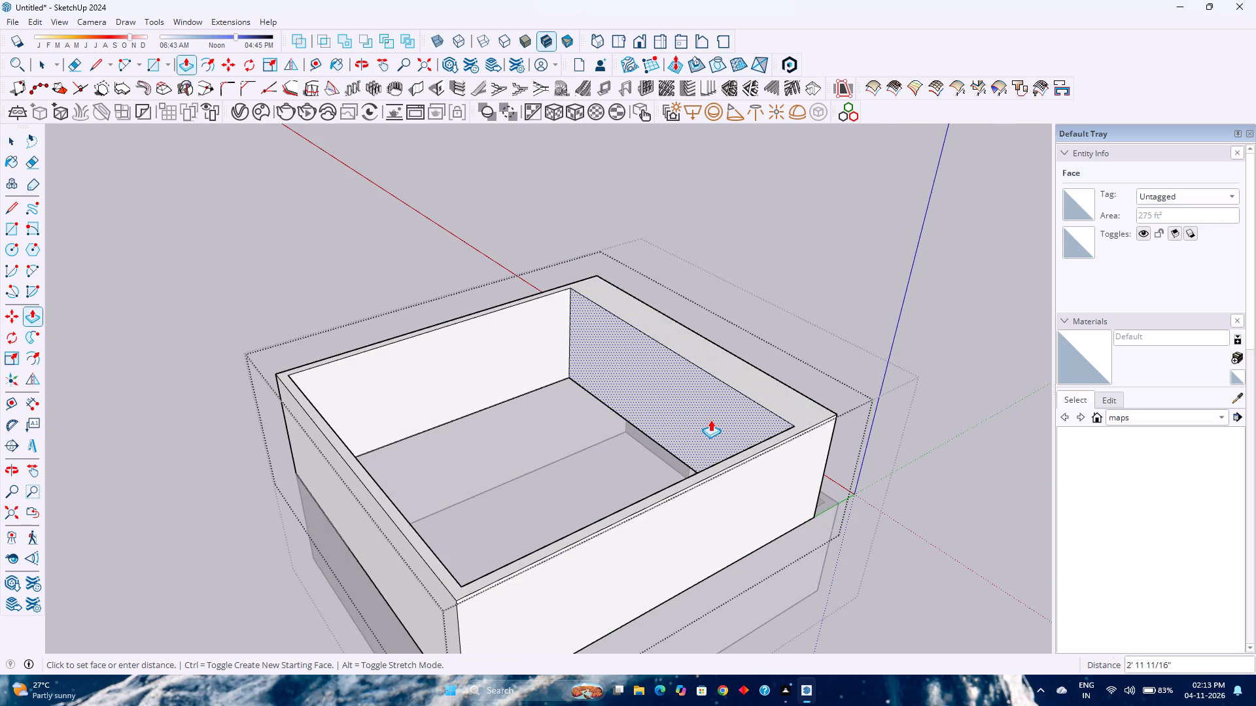
type("1'")
key("Return")
Push the outer face of the upper-storey front wall back another 1' and close the upper walls' group.
middle_click_drag(762, 428, 321, 392)
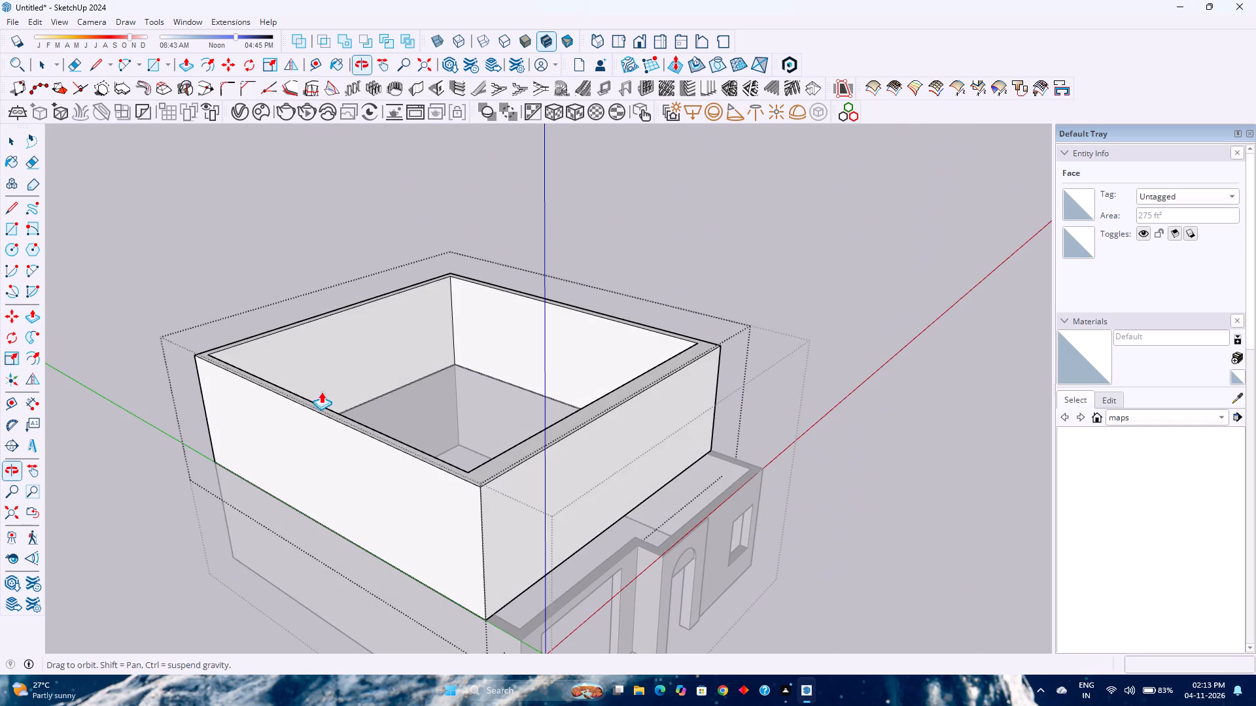
left_click(583, 486)
type("1'")
key("Return")
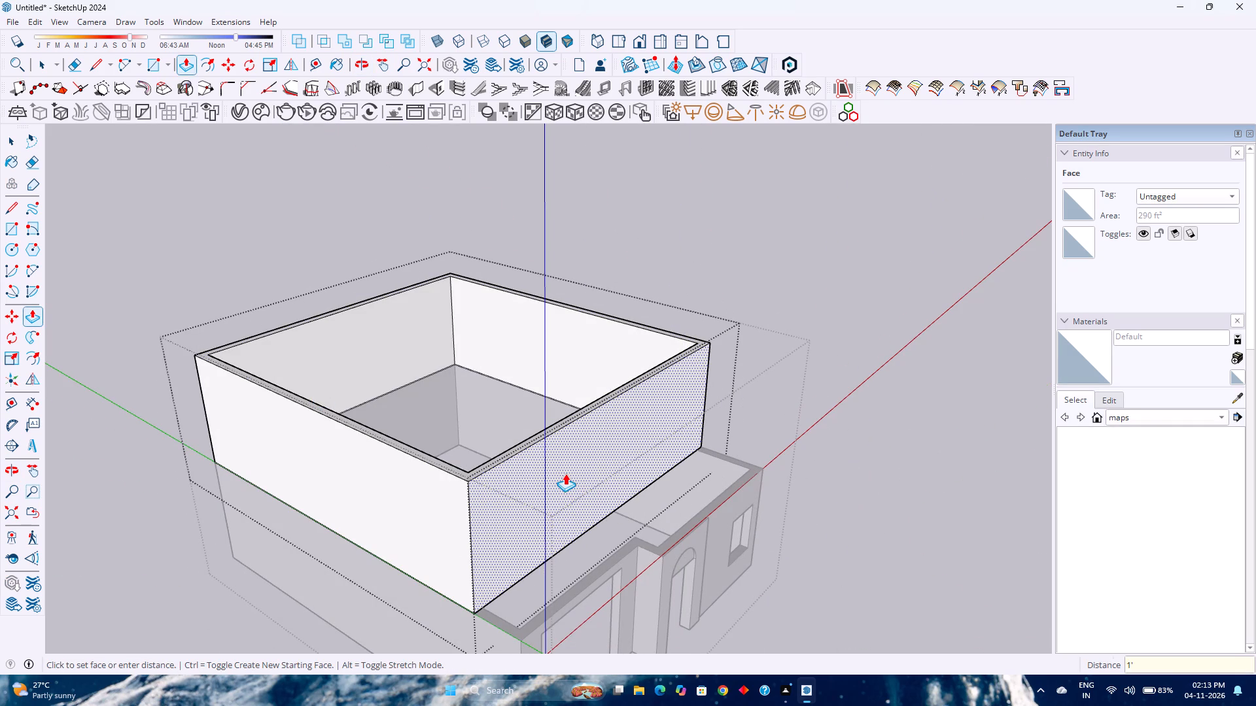
key("space")
left_click(802, 465)
scroll(842, 471, "down", 1)
middle_click_drag(842, 471, 610, 345)
scroll(614, 361, "down", 1)
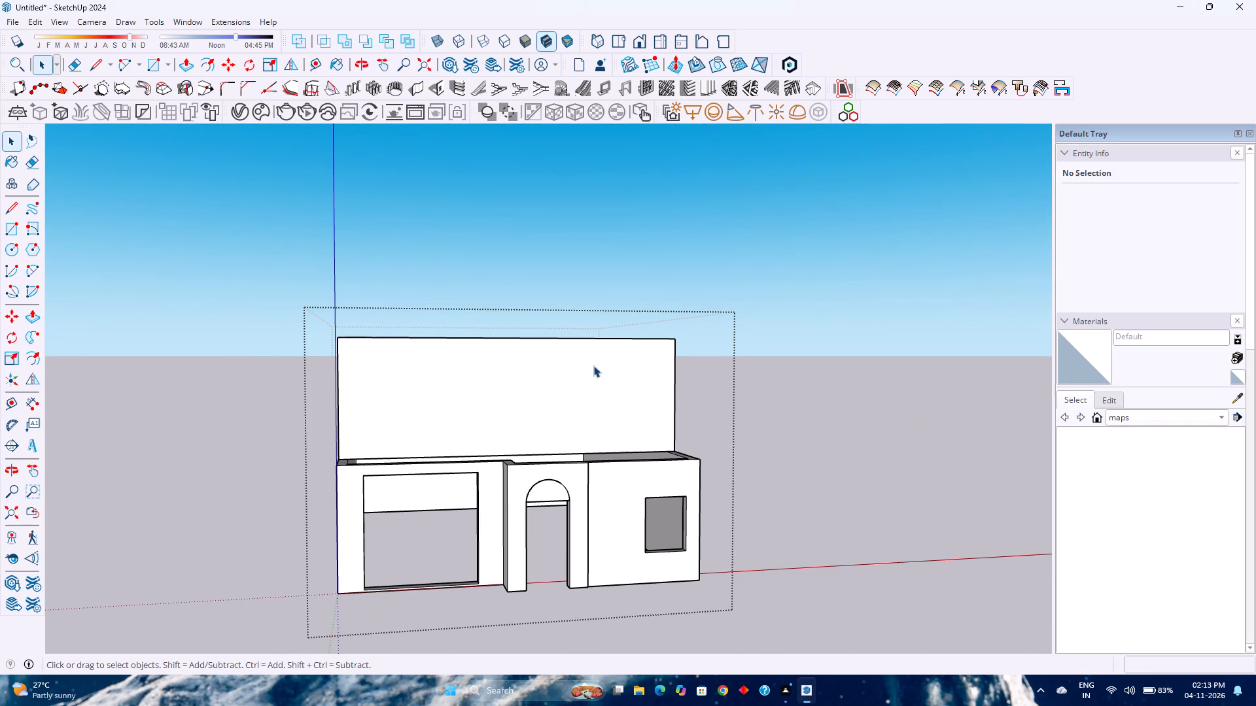
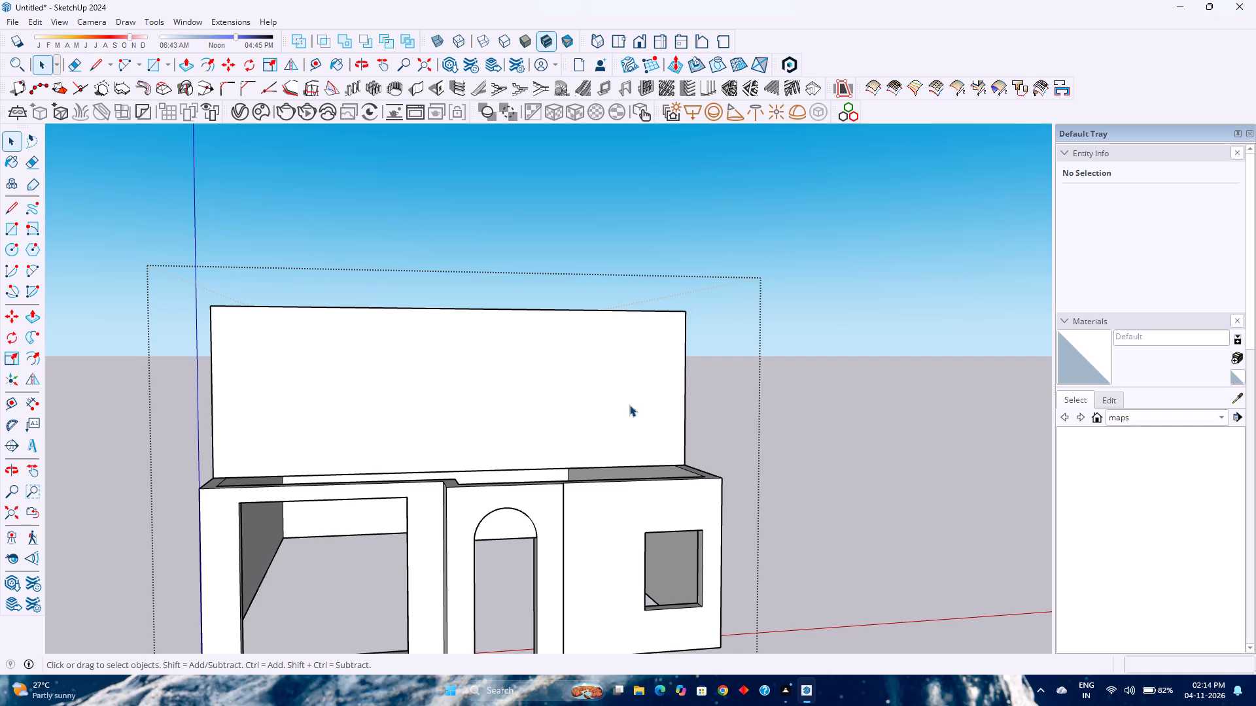
Open the upper walls' group and place a vertical guide 13' from the front wall's edge on the garage side.
scroll(637, 405, "up", 1)
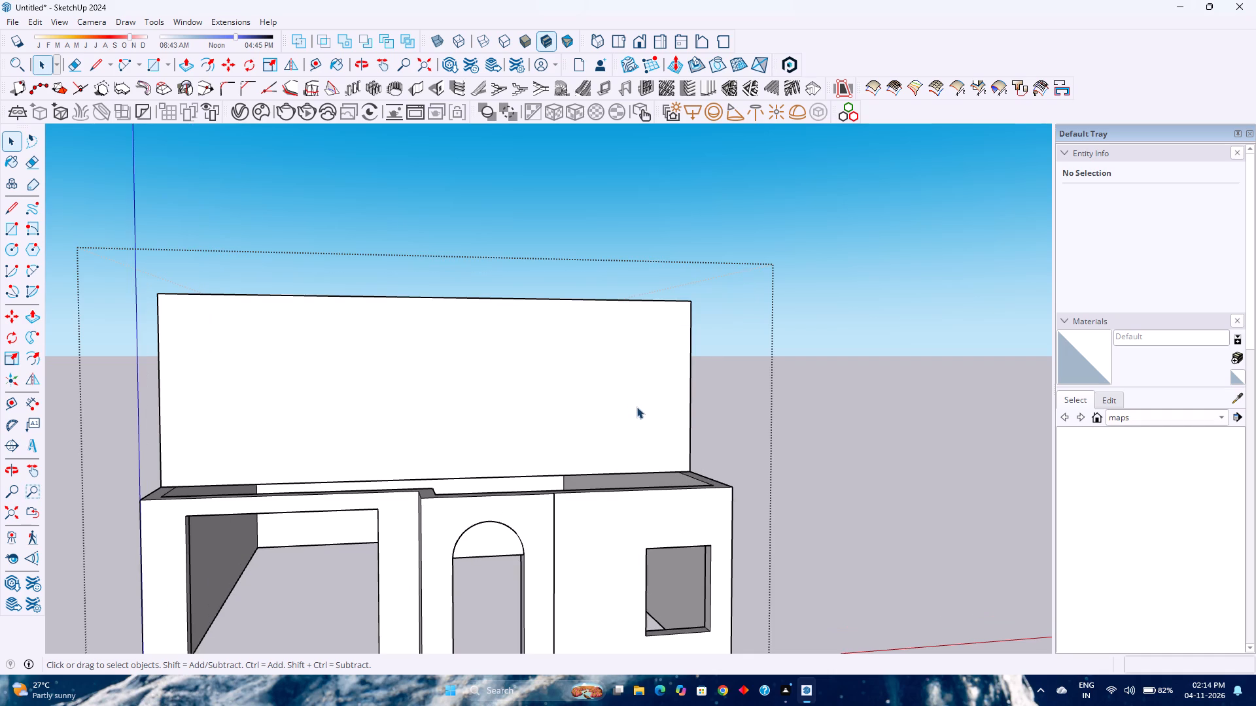
scroll(563, 440, "down", 4)
middle_click_drag(565, 444, 520, 430)
middle_click(520, 430)
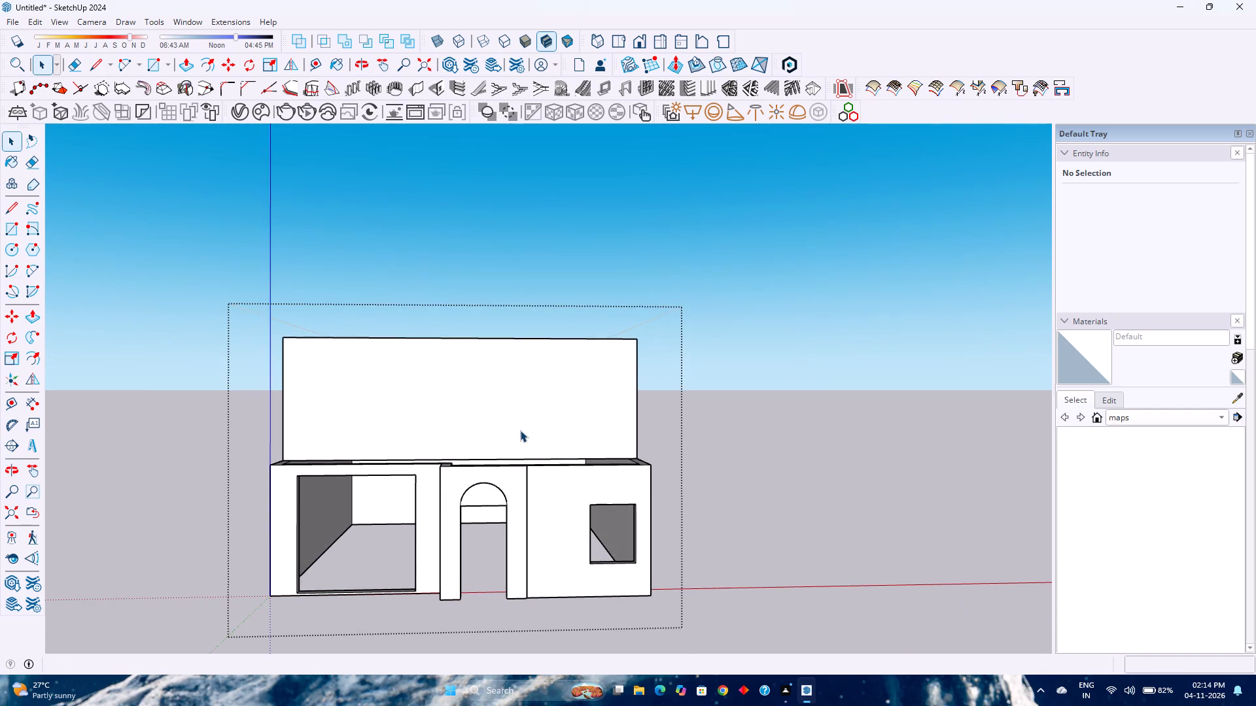
scroll(521, 428, "down", 1)
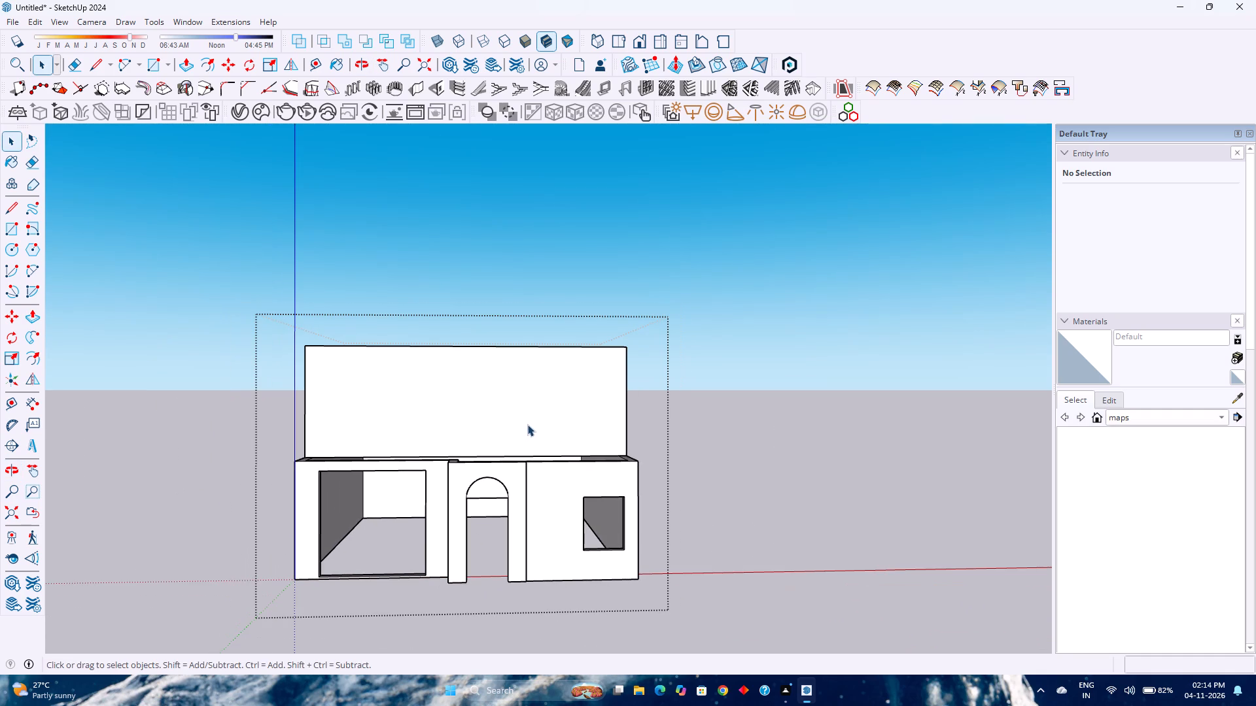
left_click(363, 418)
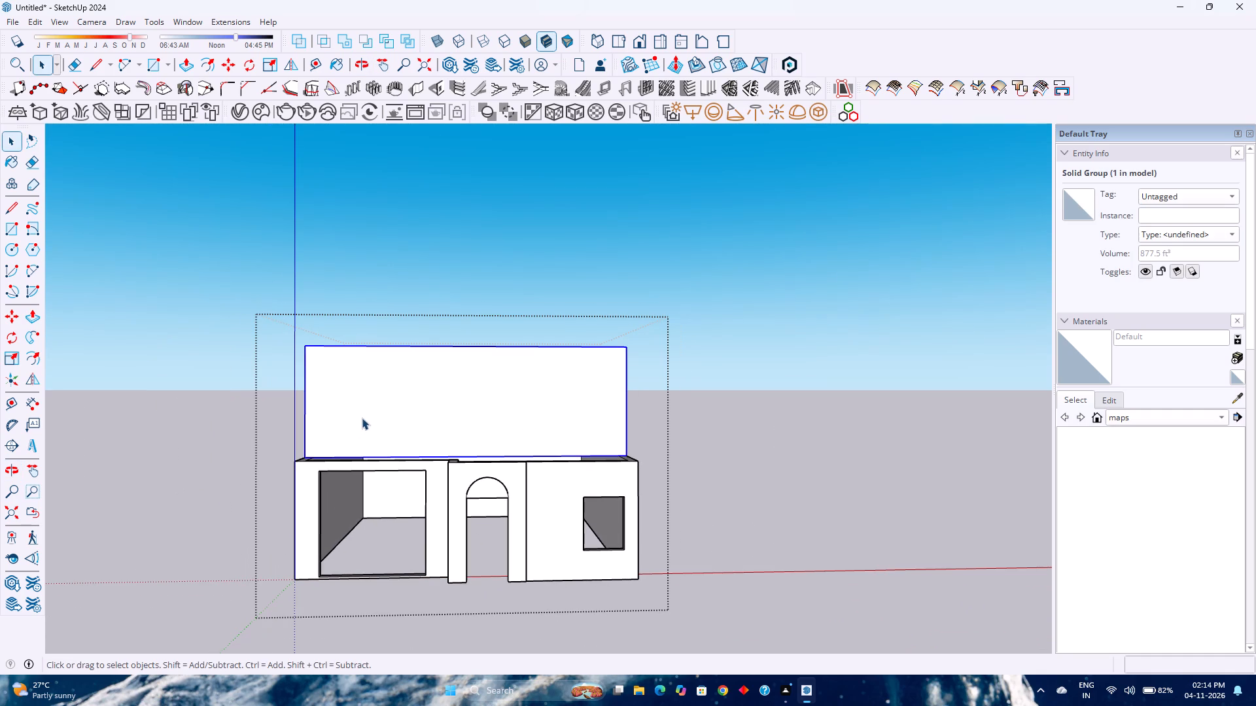
double_click(360, 416)
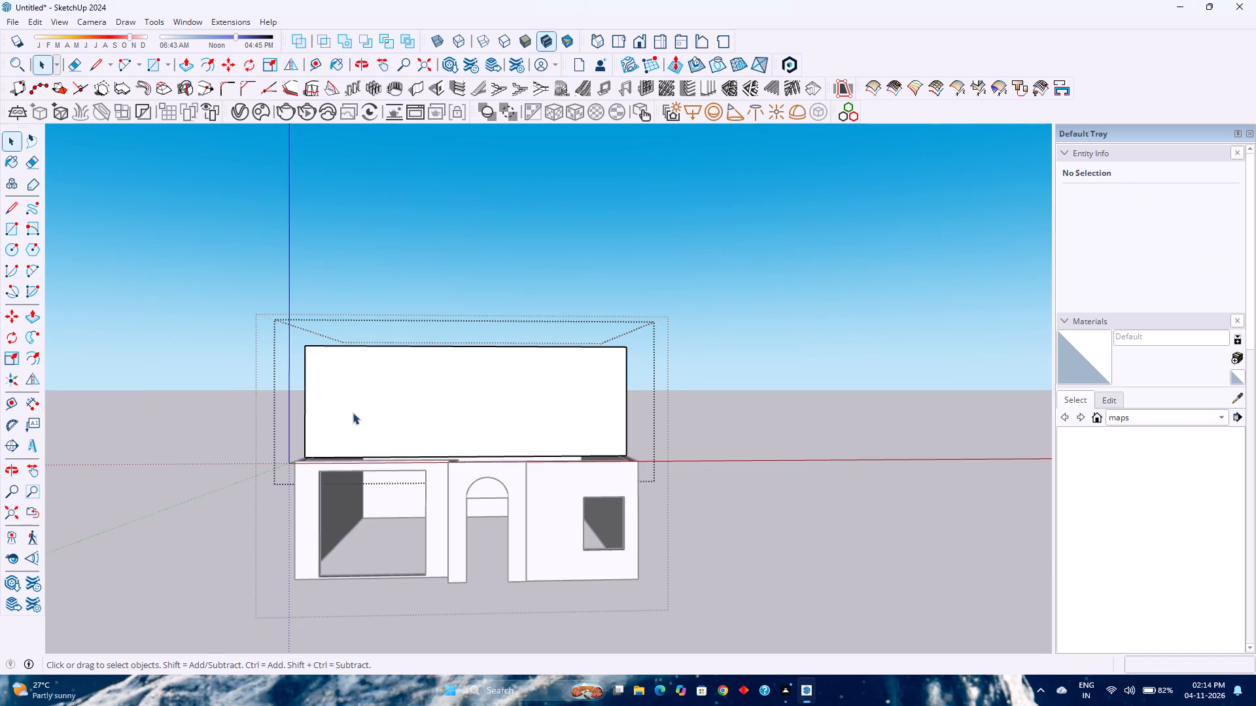
left_click(308, 61)
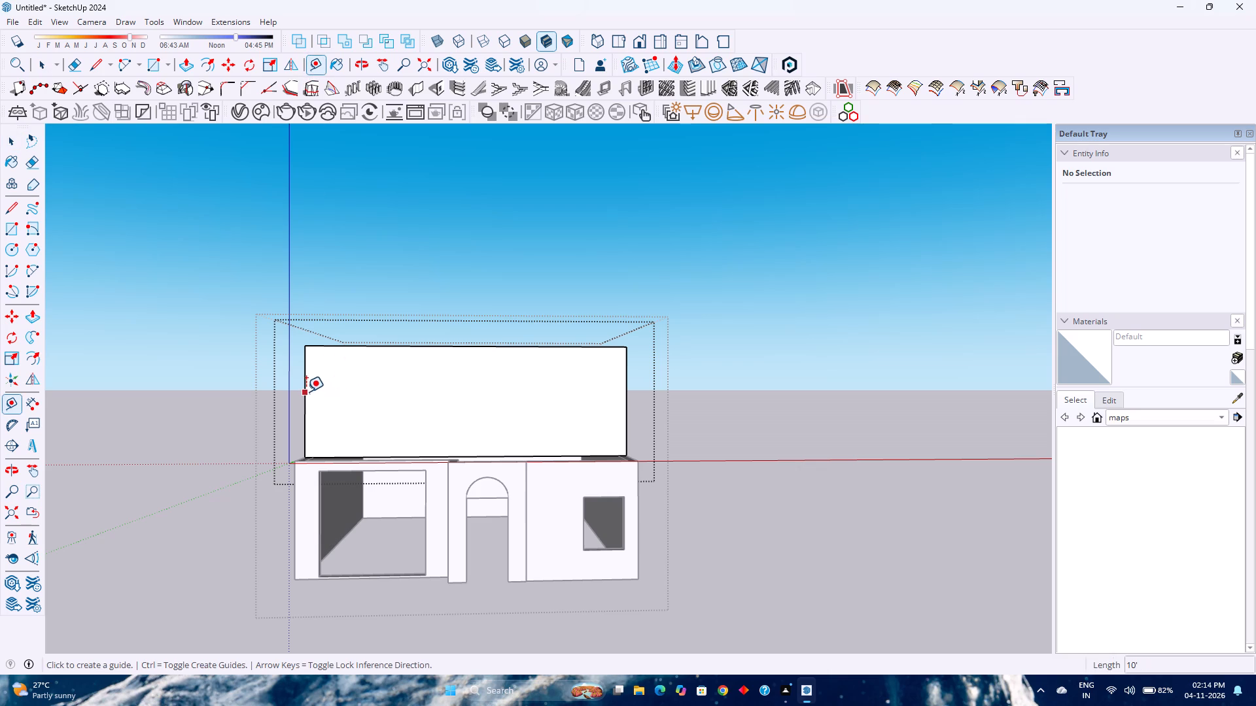
left_click(305, 391)
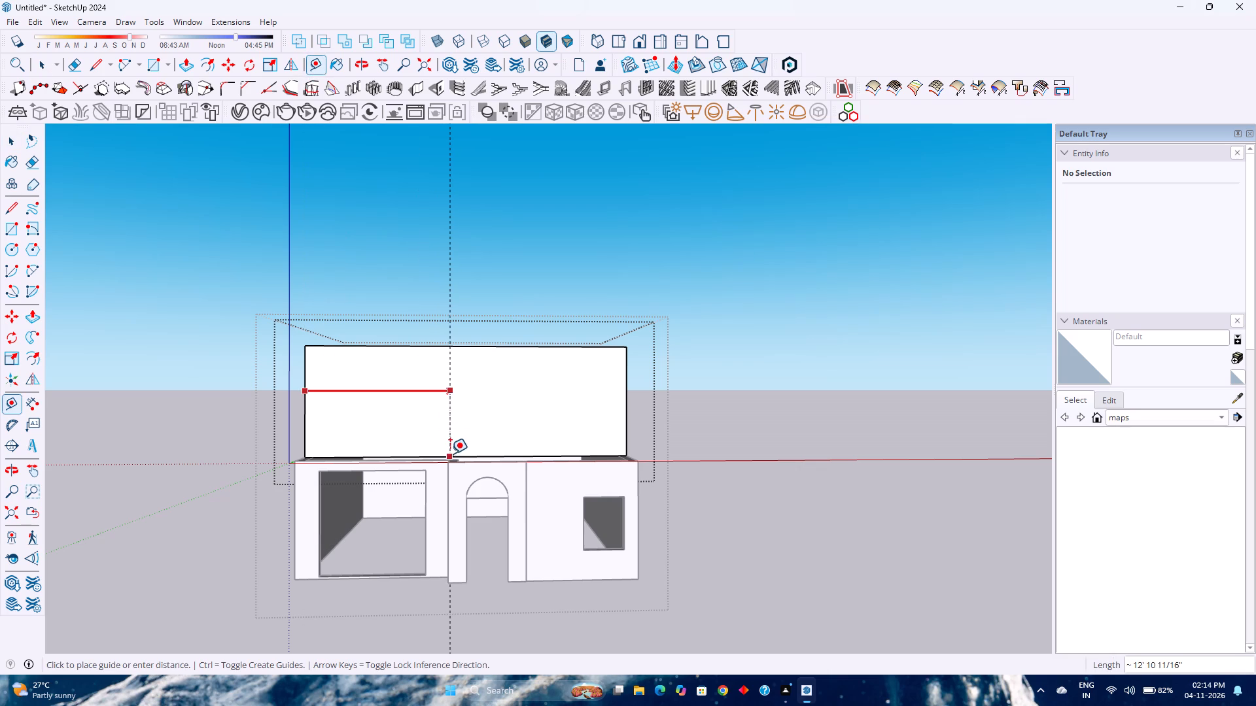
key("Right")
scroll(444, 448, "up", 5)
middle_click_drag(449, 458, 464, 511)
middle_click(464, 511)
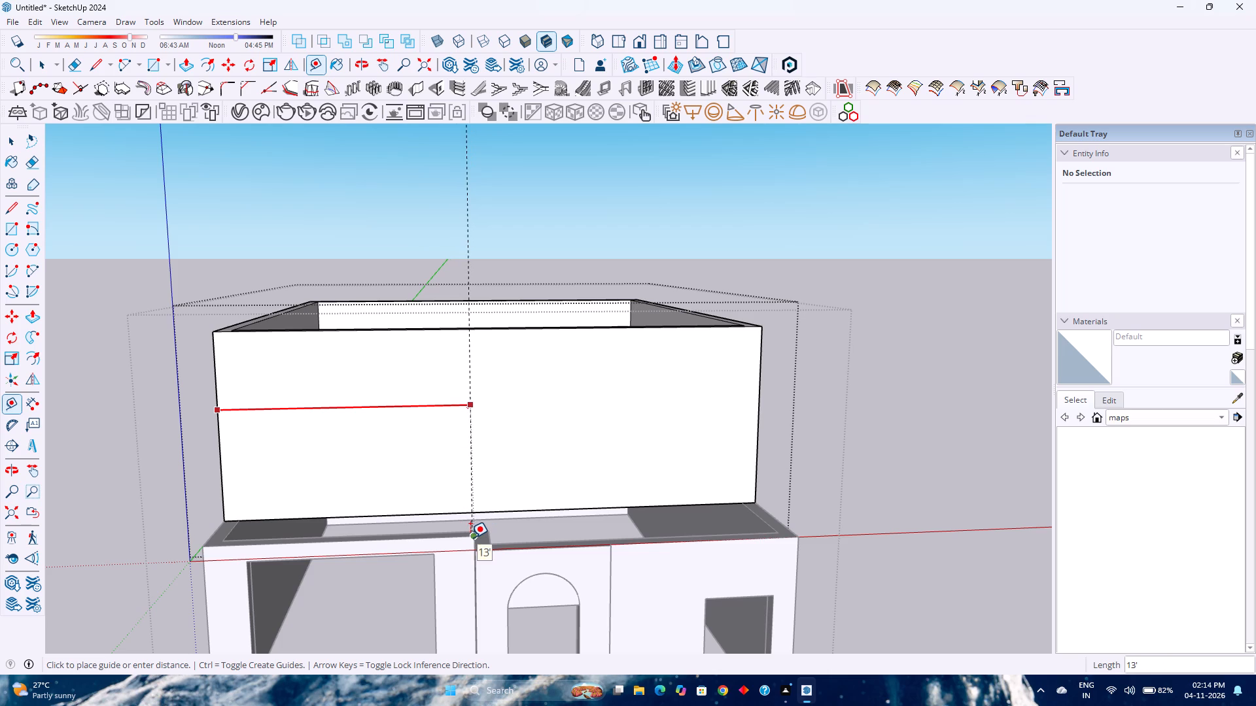
left_click(470, 537)
Draw 9" lines across the wall top at the guide and at the inner corner on the window side.
middle_click_drag(515, 415, 512, 569)
middle_click(512, 569)
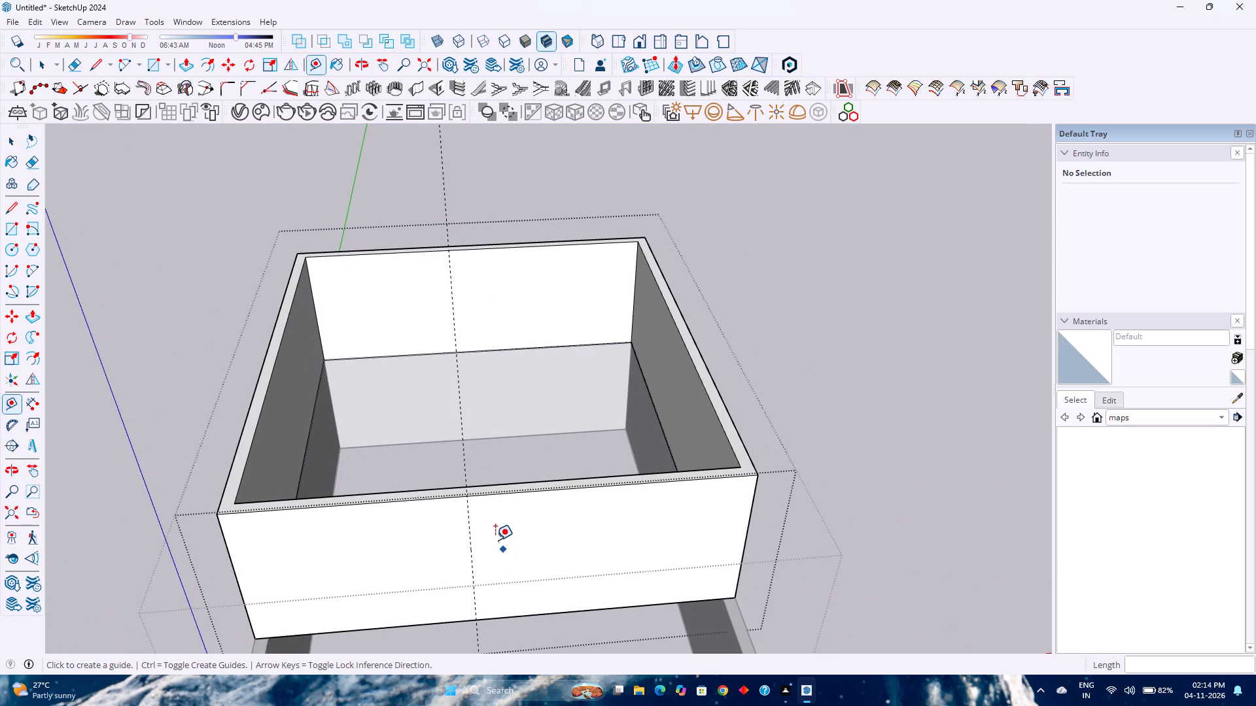
key("l")
scroll(463, 484, "up", 8)
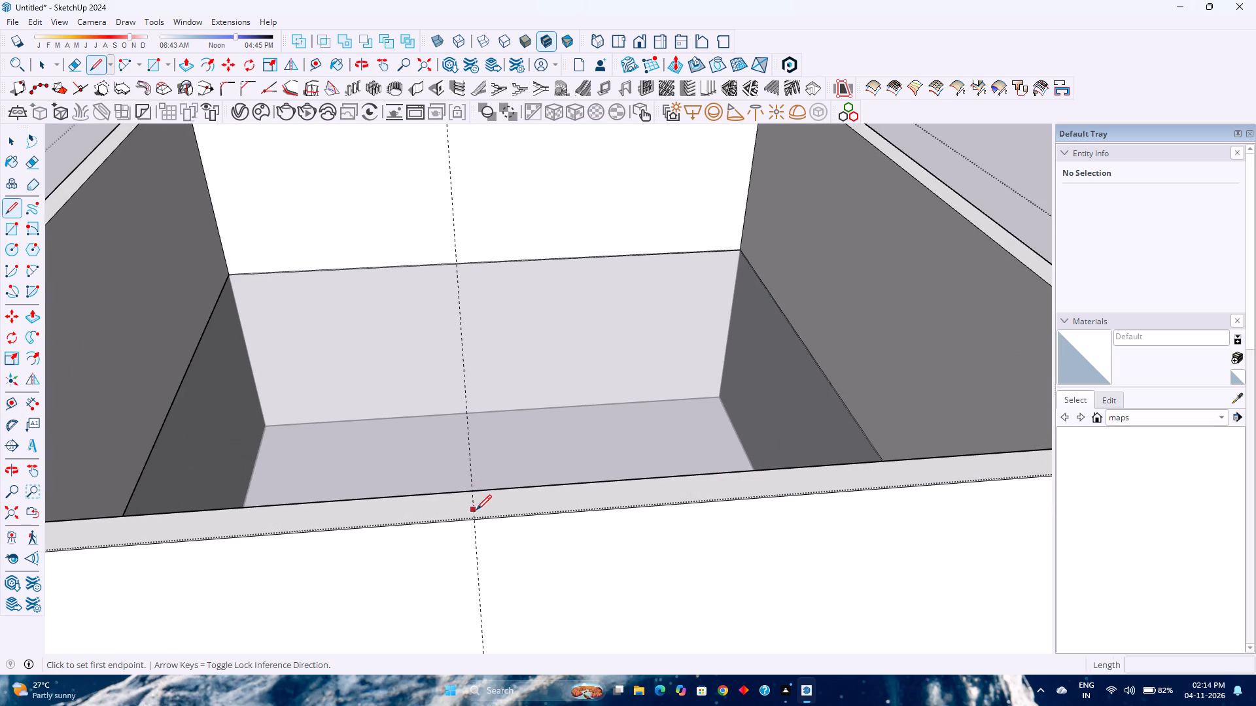
left_click(476, 517)
left_click(472, 492)
scroll(474, 492, "down", 7)
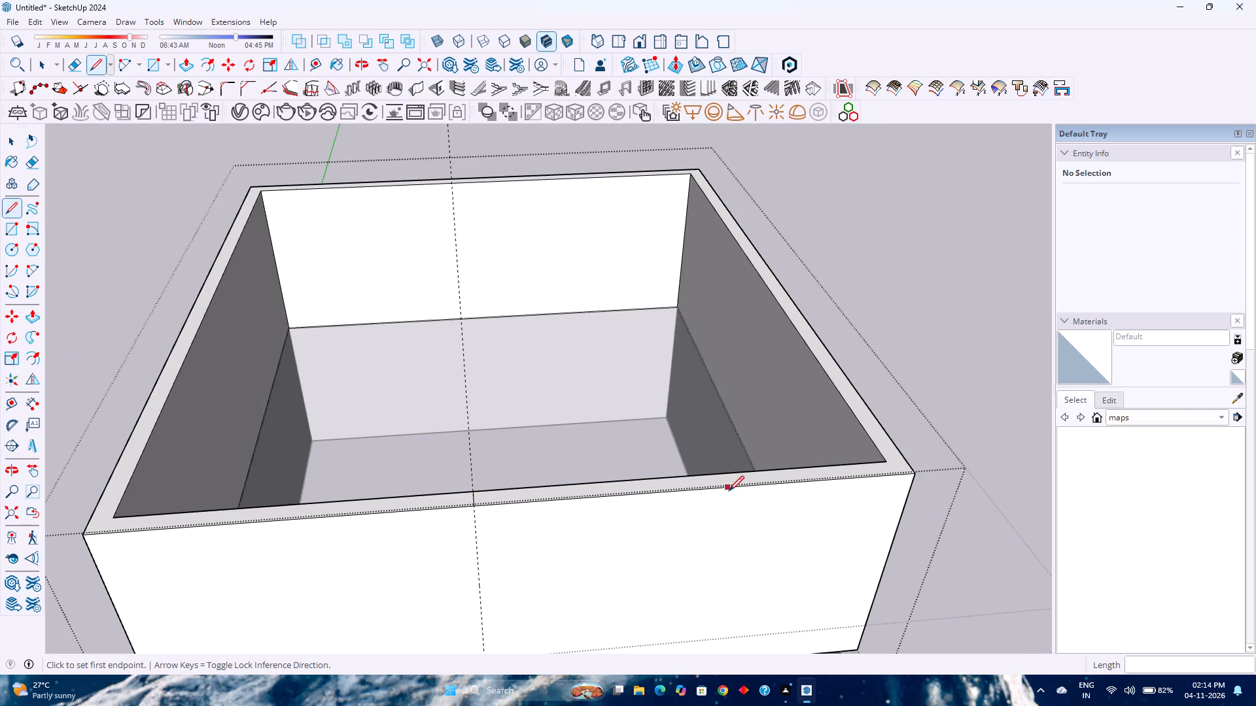
middle_click_drag(716, 491, 675, 484)
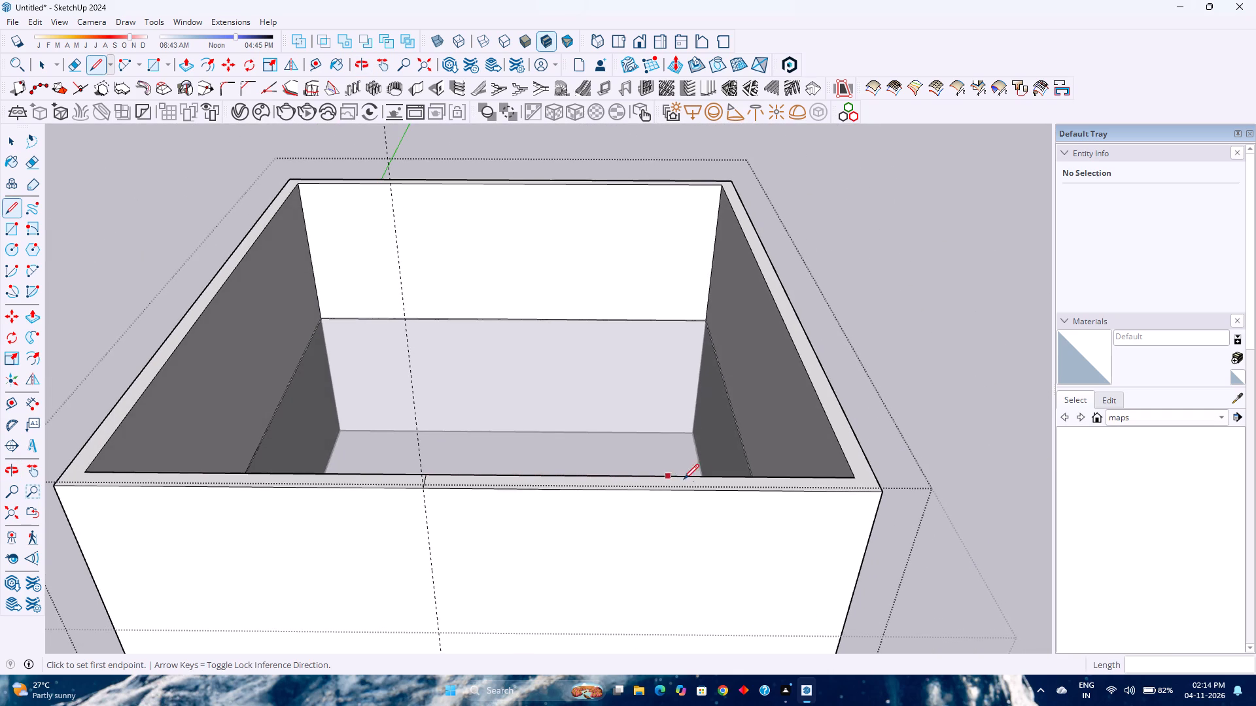
left_click(854, 475)
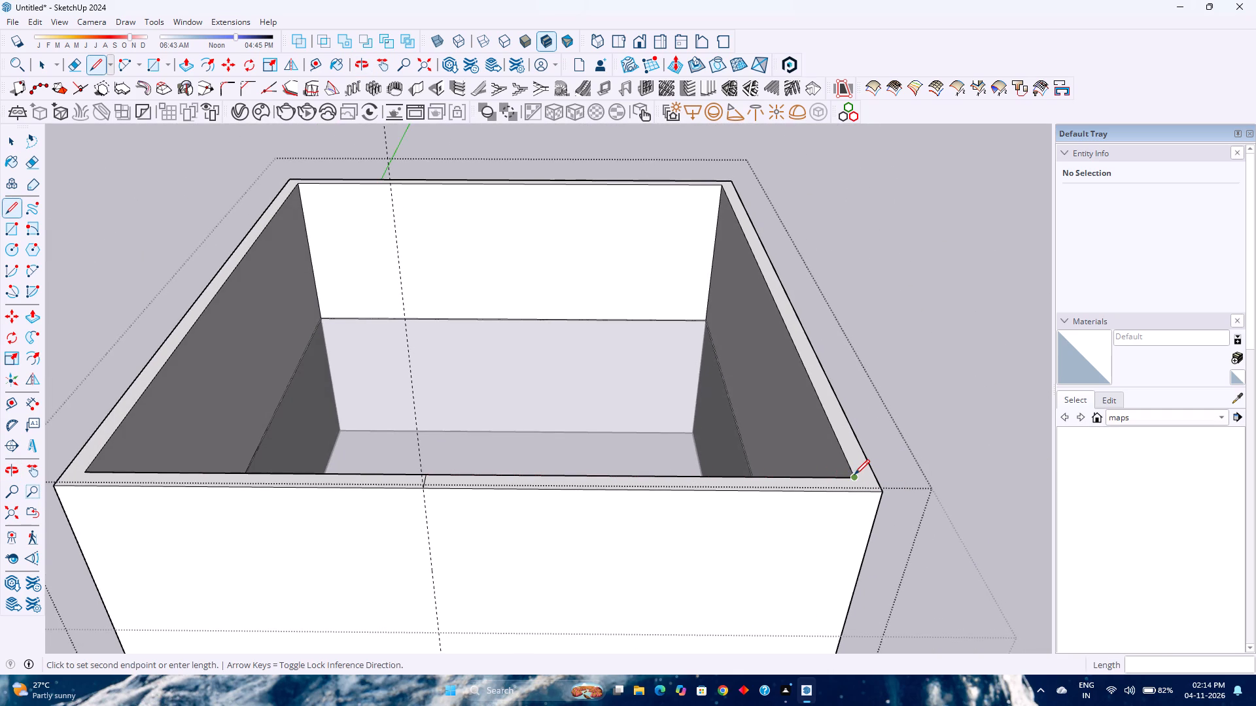
left_click(873, 473)
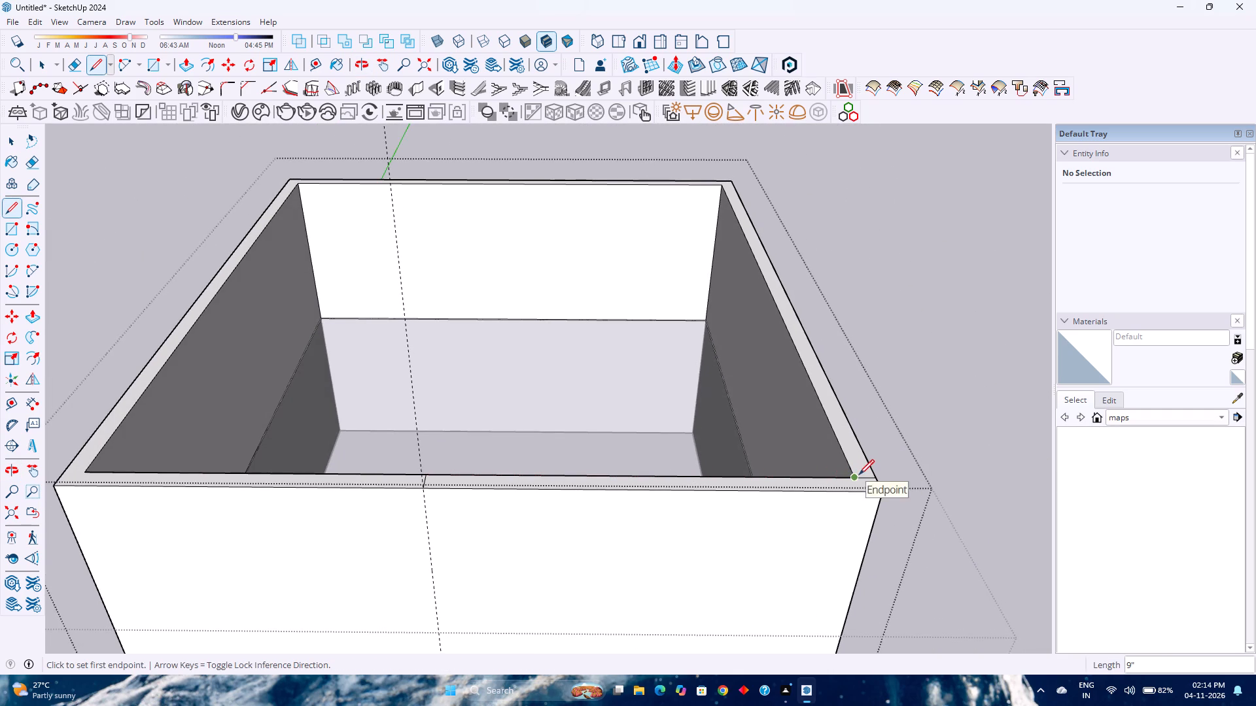
Pull the top of the front wall section between the two lines up 10'.
key("p")
left_click(852, 485)
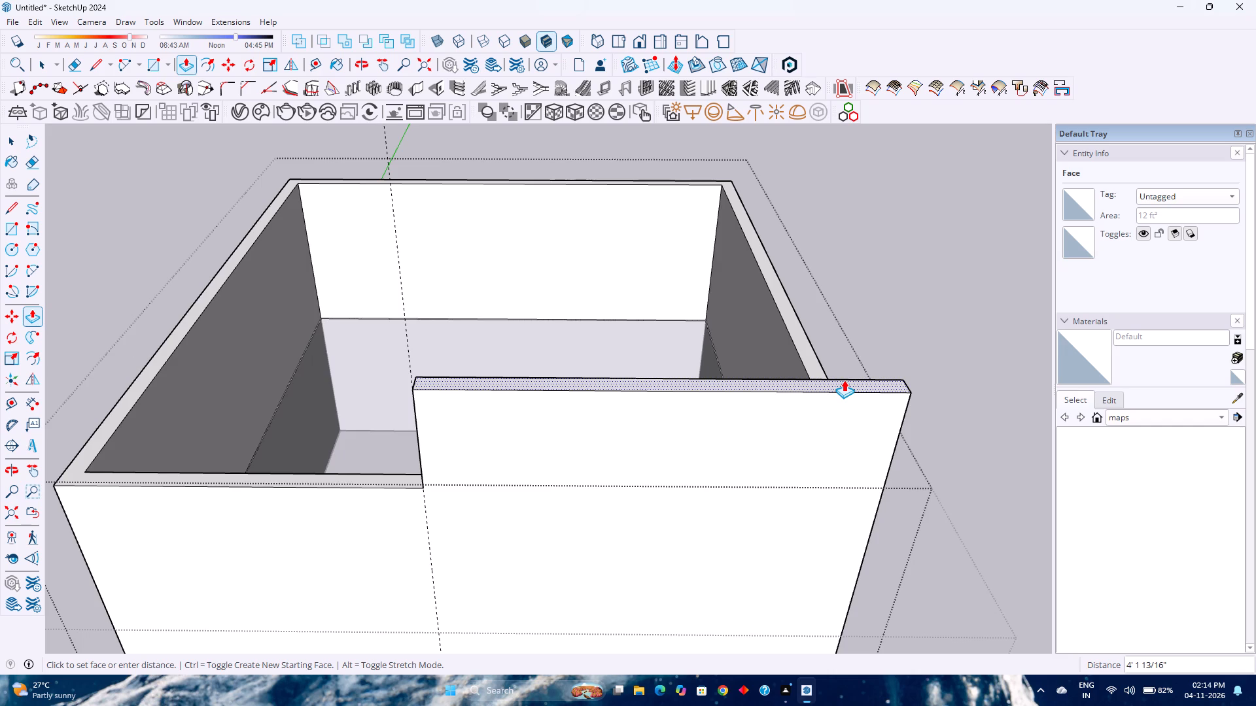
scroll(844, 380, "down", 3)
type("10'")
key("Return")
scroll(716, 426, "down", 4)
middle_click_drag(751, 487, 746, 327)
scroll(746, 326, "down", 2)
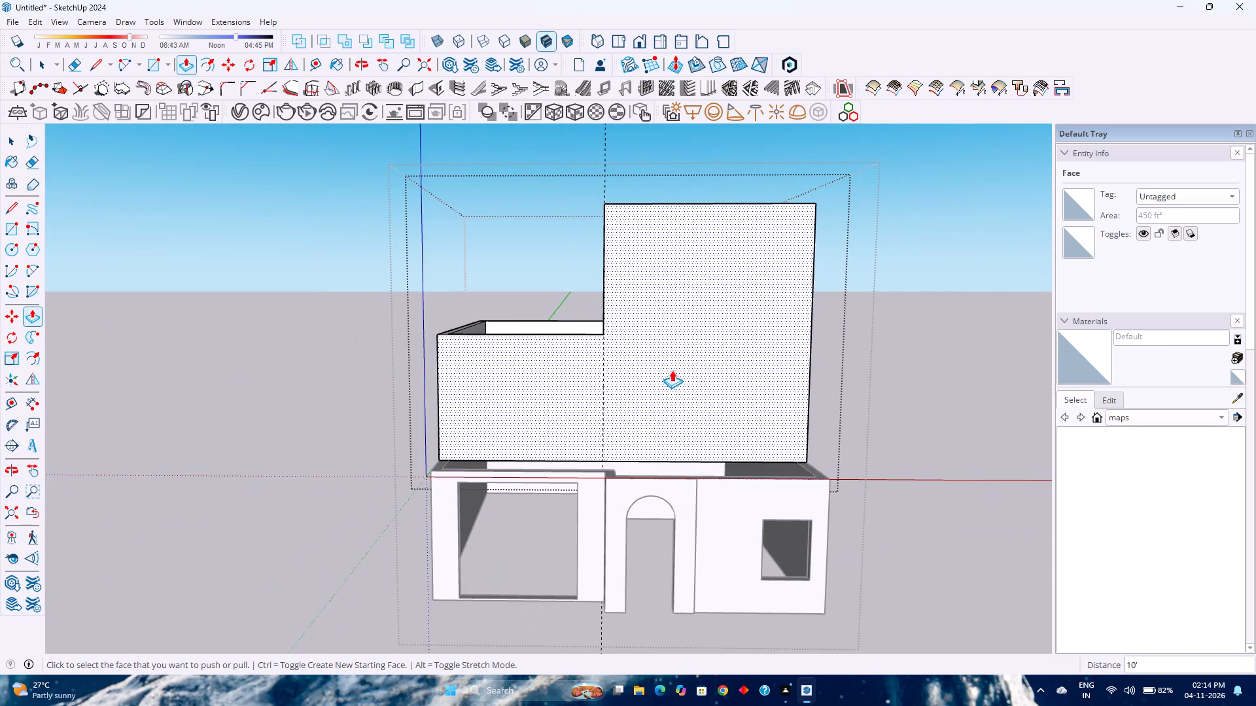
Extend the raised wall's outer end 10' toward the rear along the side wall and erase the seam line below it.
middle_click_drag(672, 370, 796, 350)
middle_click(796, 350)
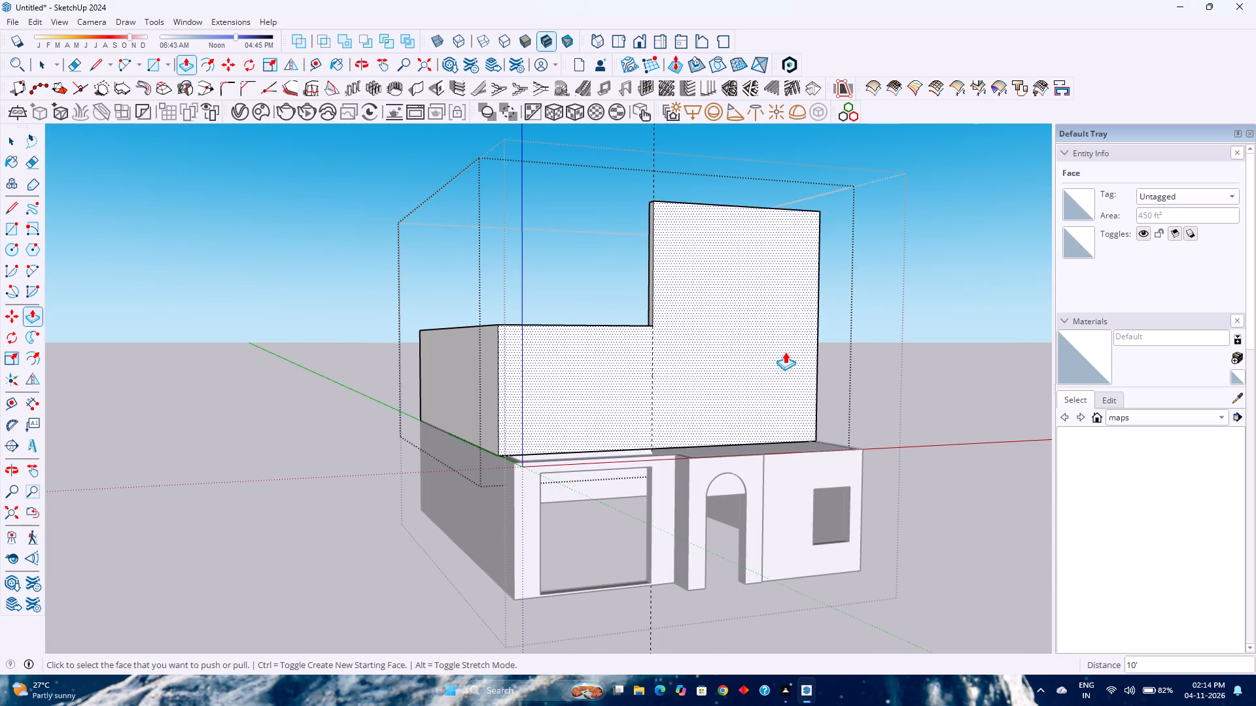
middle_click_drag(737, 360, 1005, 398)
middle_click(1014, 398)
middle_click_drag(512, 383, 878, 441)
middle_click_drag(551, 373, 630, 383)
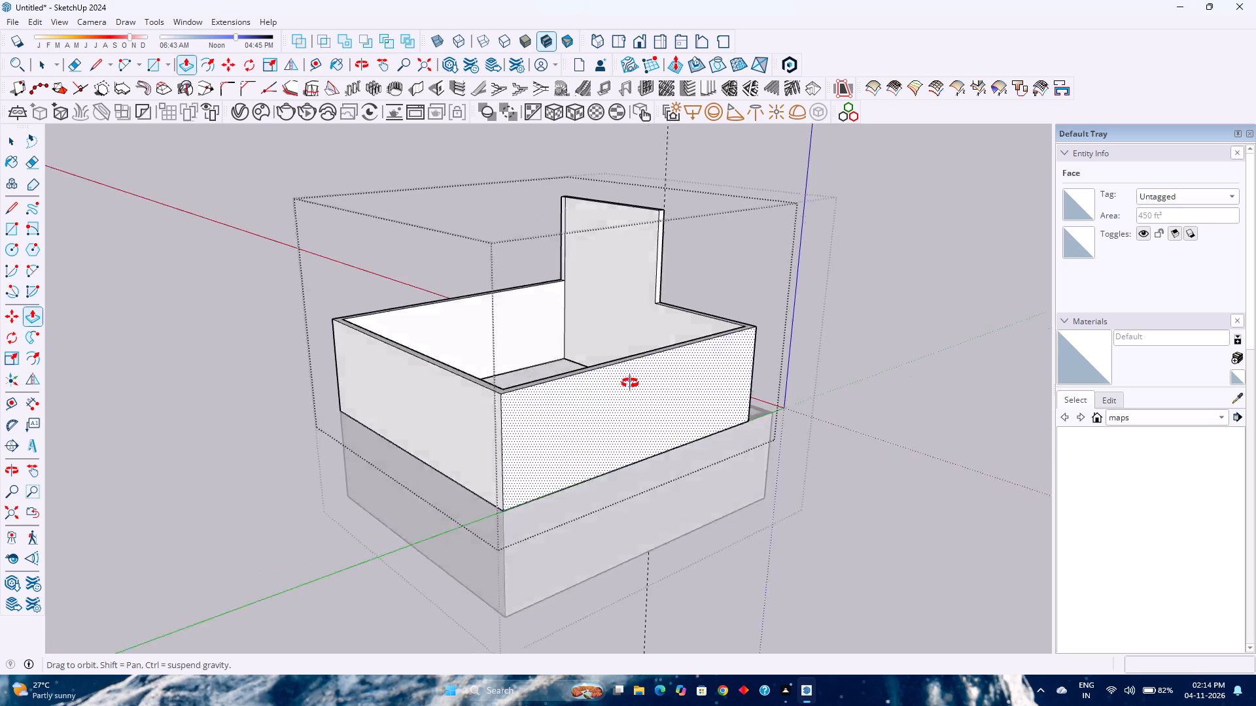
middle_click_drag(630, 383, 777, 383)
middle_click_drag(678, 341, 691, 508, "shift")
scroll(500, 409, "up", 5)
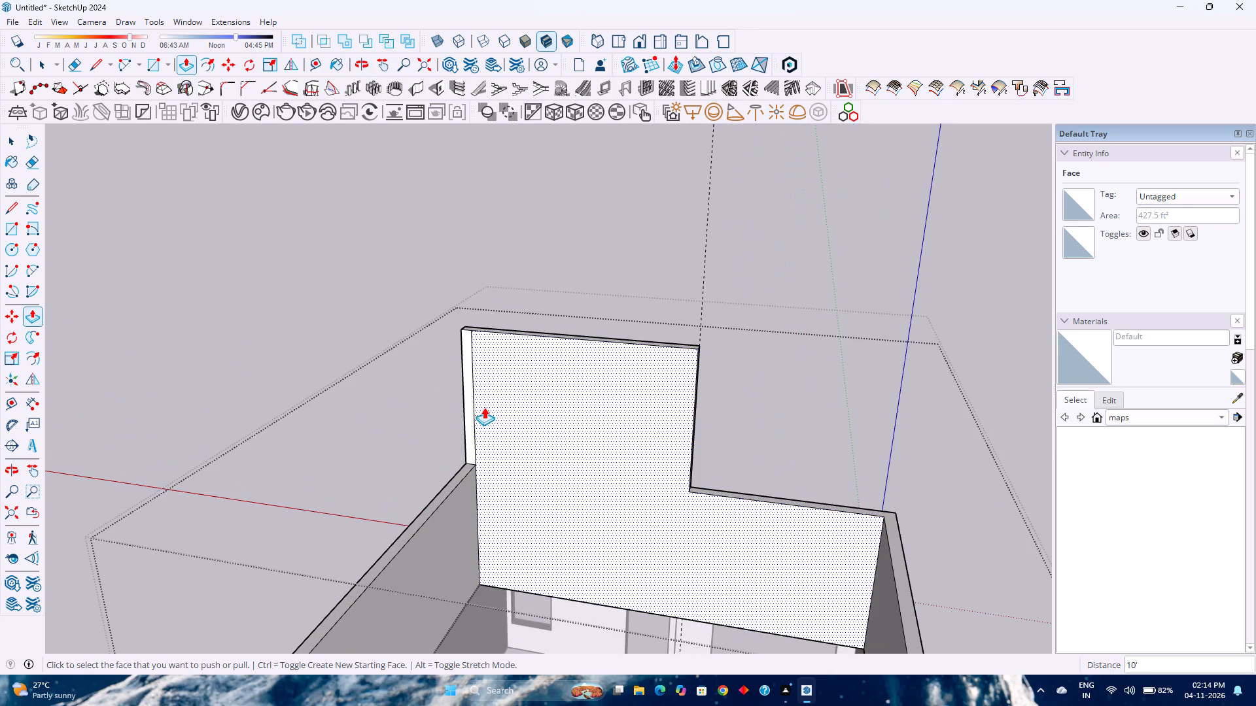
left_click(470, 412)
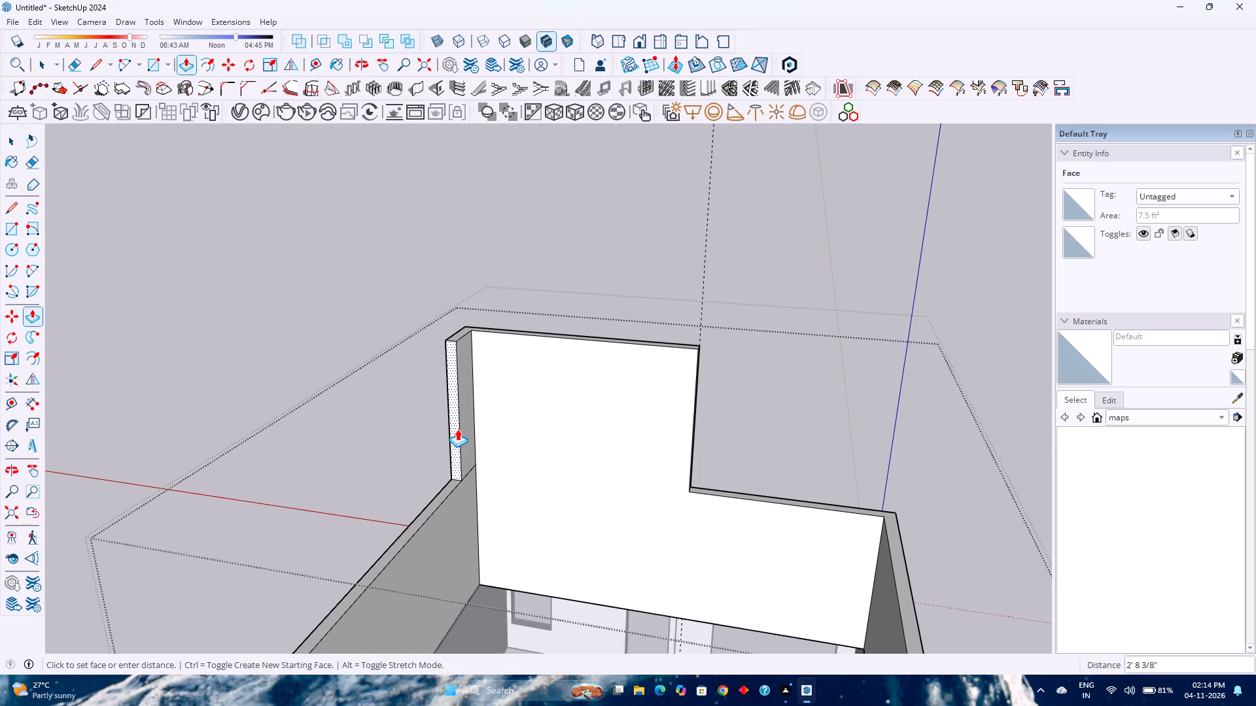
type("10'")
key("Return")
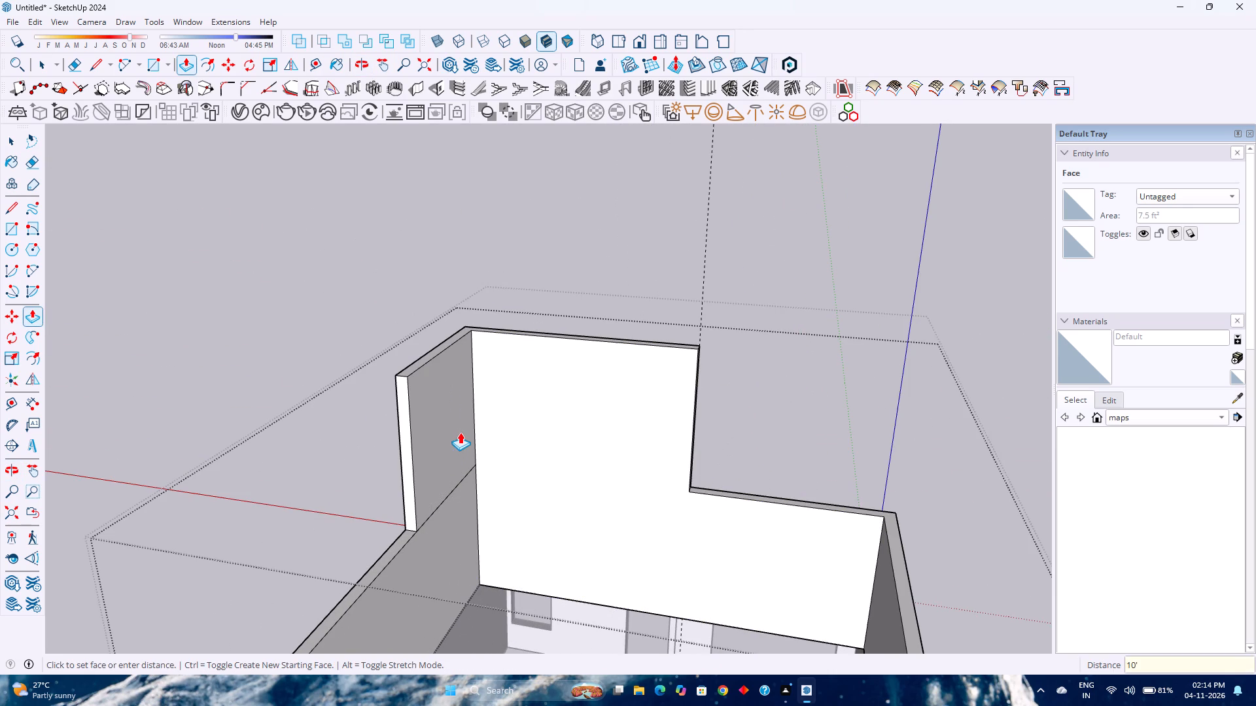
key("e")
left_click(461, 479)
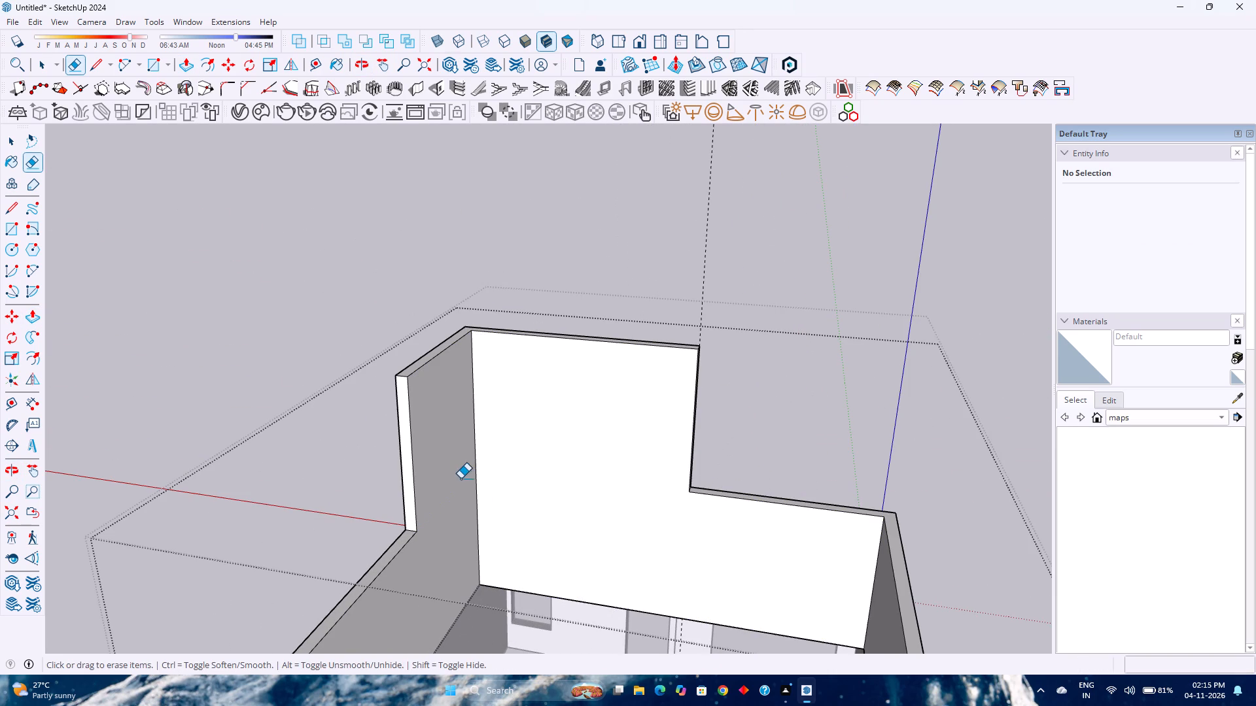
Copy the raised wall's free vertical inner edge 9" inward and close the strip's bottom with a line.
key("space")
left_click(693, 420)
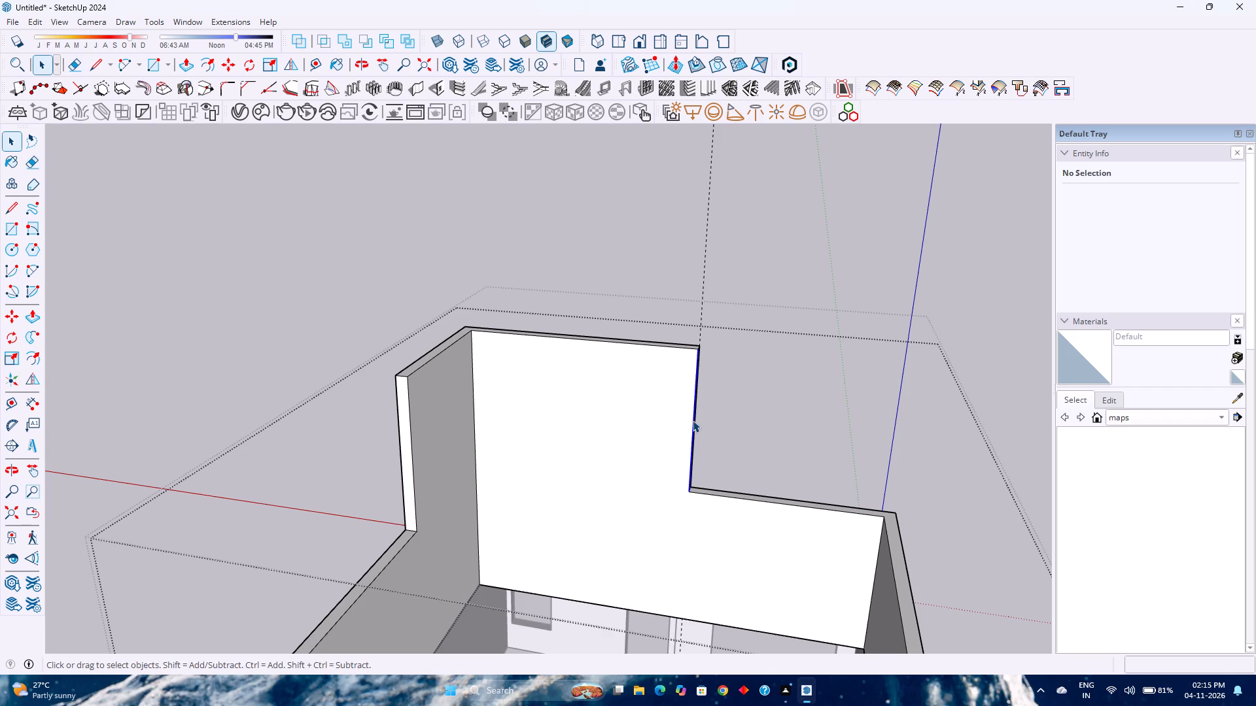
key("m")
left_click(690, 490)
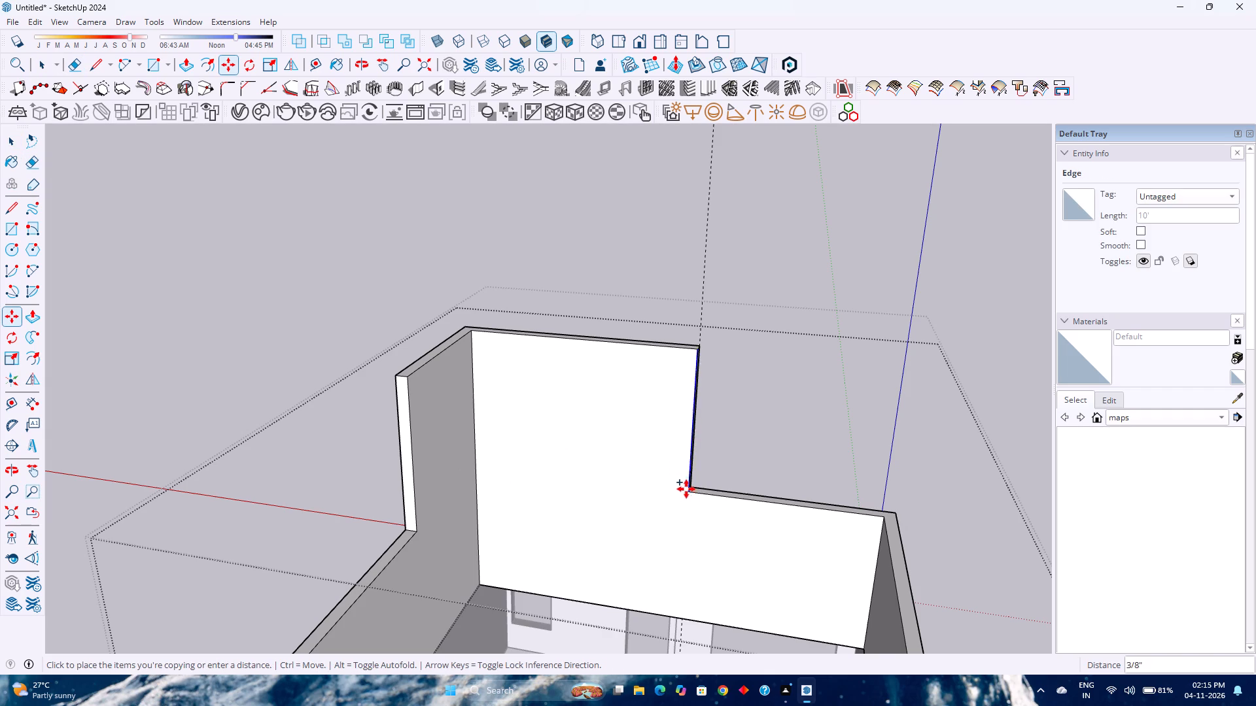
key("9")
key("Return")
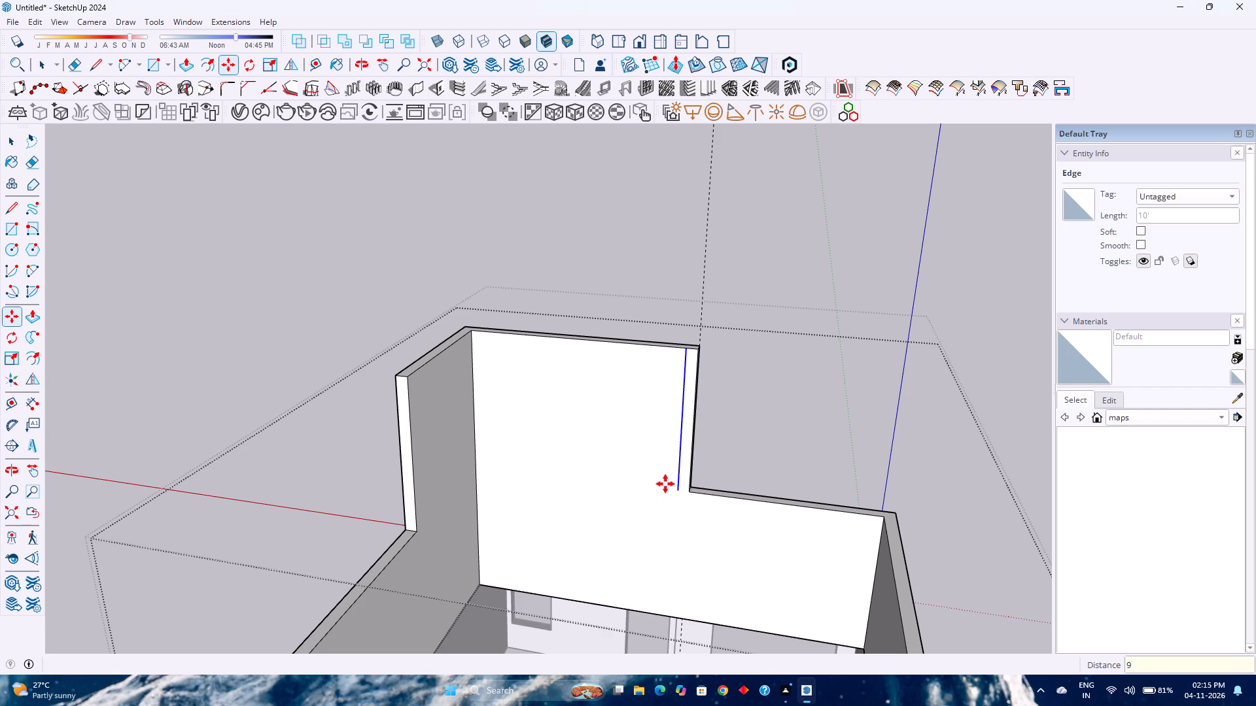
key("l")
left_click(679, 491)
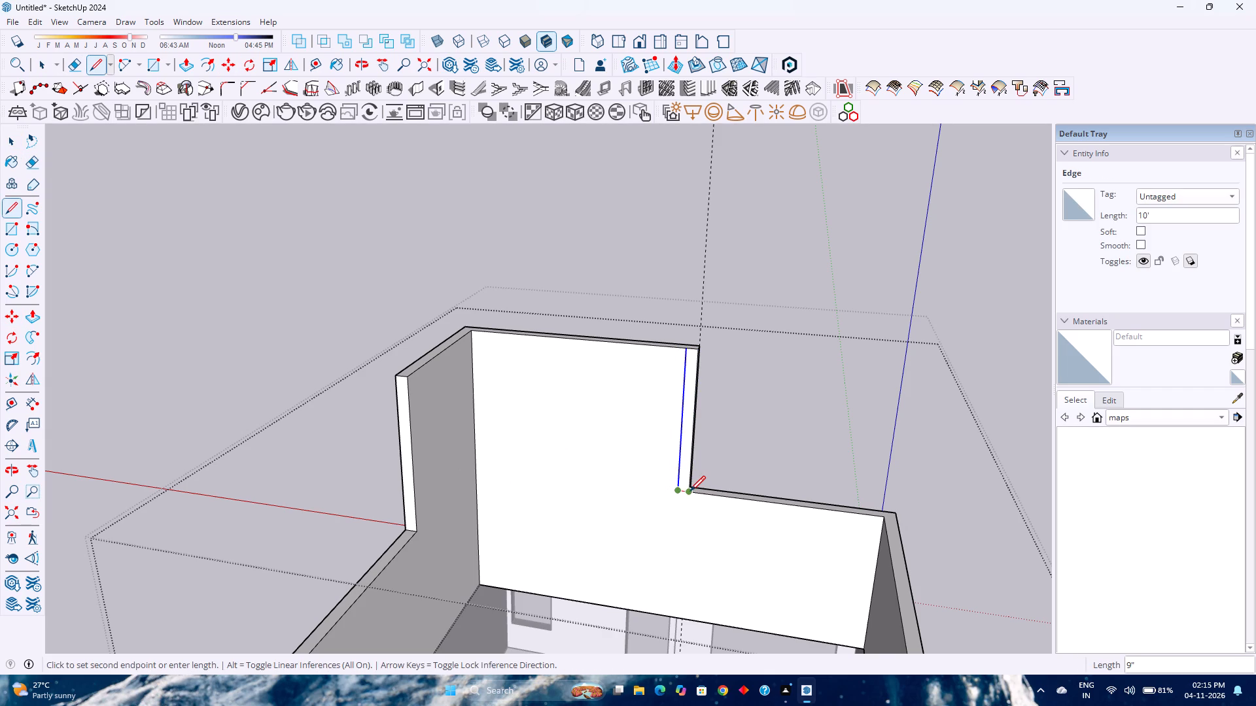
left_click(690, 491)
Pull the 9" strip at the raised wall's free end 10' toward the rear.
key("p")
double_click(683, 463)
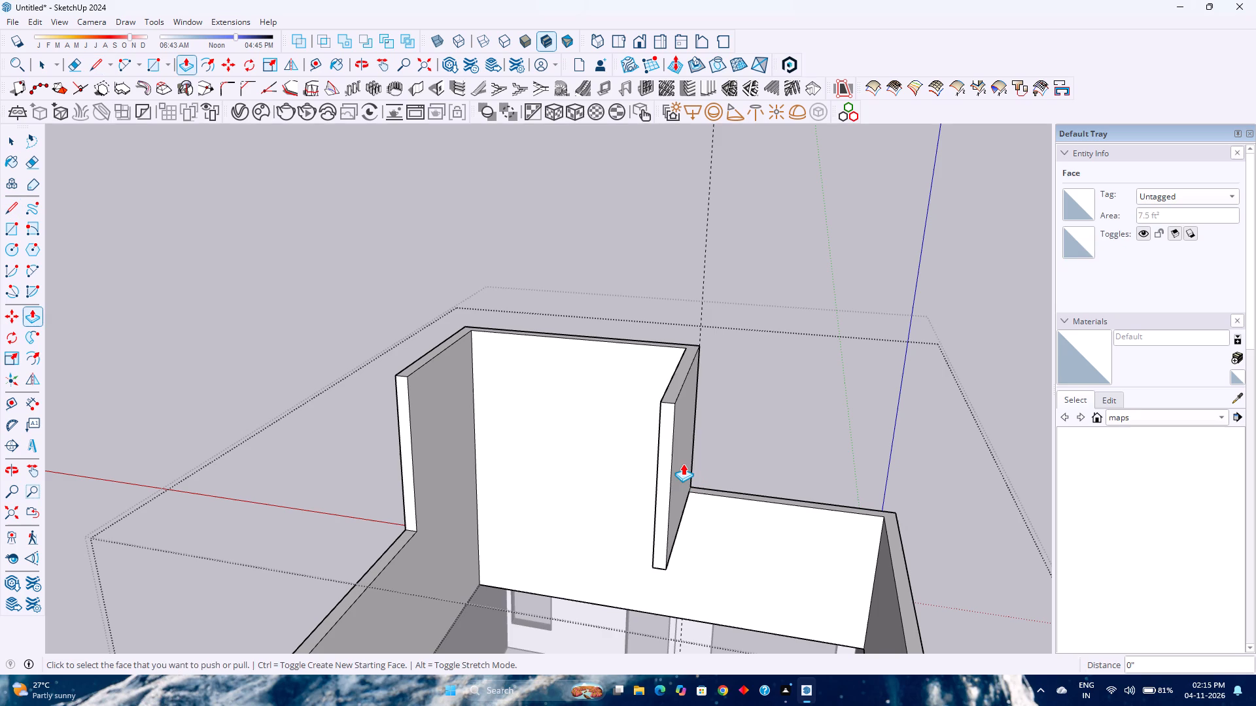
Draw a 10' vertical line down the front wall's outer face from the step corner to its bottom edge.
middle_click_drag(582, 462, 396, 465)
scroll(392, 452, "down", 4)
middle_click(540, 470)
middle_click_drag(535, 471, 269, 460)
scroll(443, 448, "up", 3)
middle_click_drag(528, 465, 435, 468)
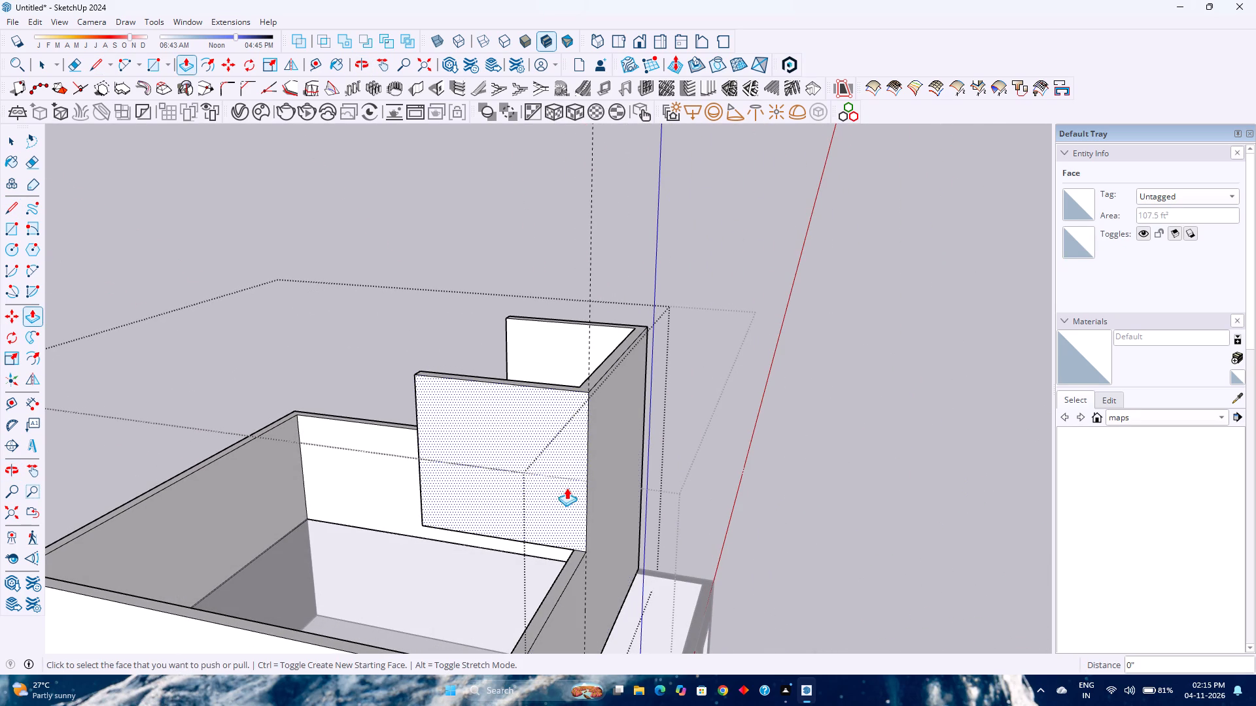
scroll(587, 503, "up", 2)
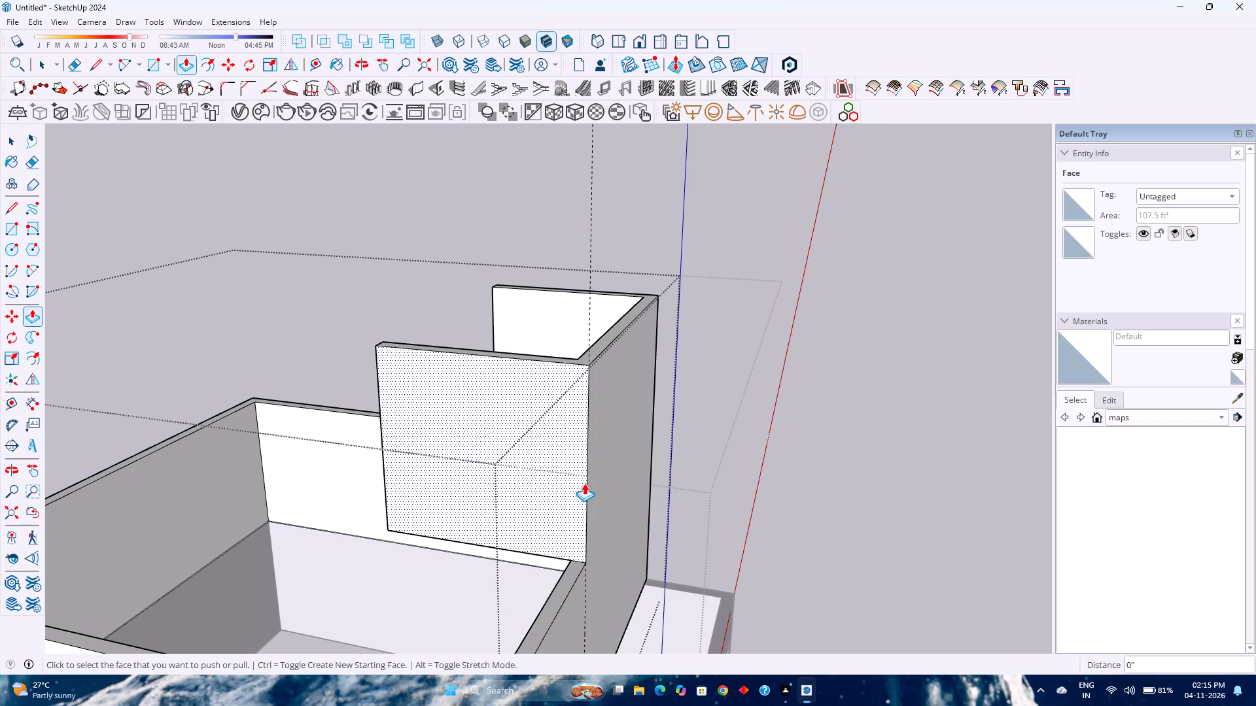
middle_click_drag(578, 472, 449, 438)
scroll(451, 429, "down", 4)
scroll(451, 429, "up", 1)
scroll(451, 429, "down", 4)
middle_click_drag(478, 446, 430, 457)
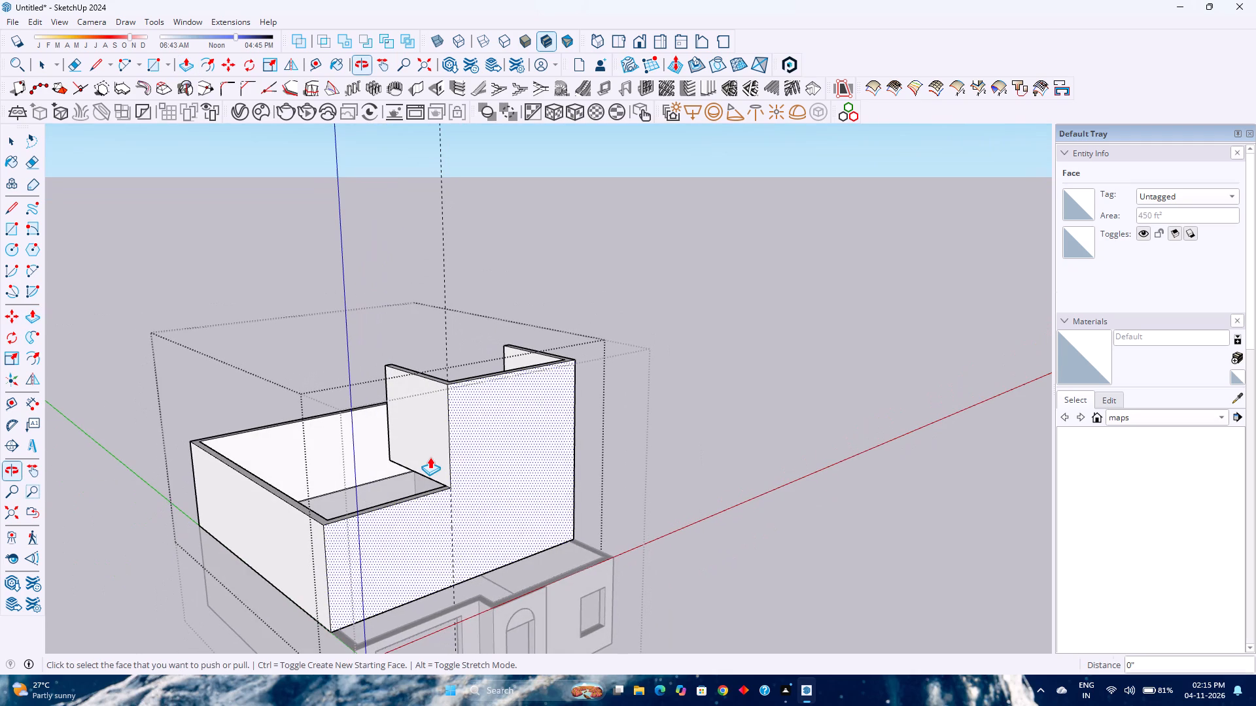
middle_click(430, 457)
key("l")
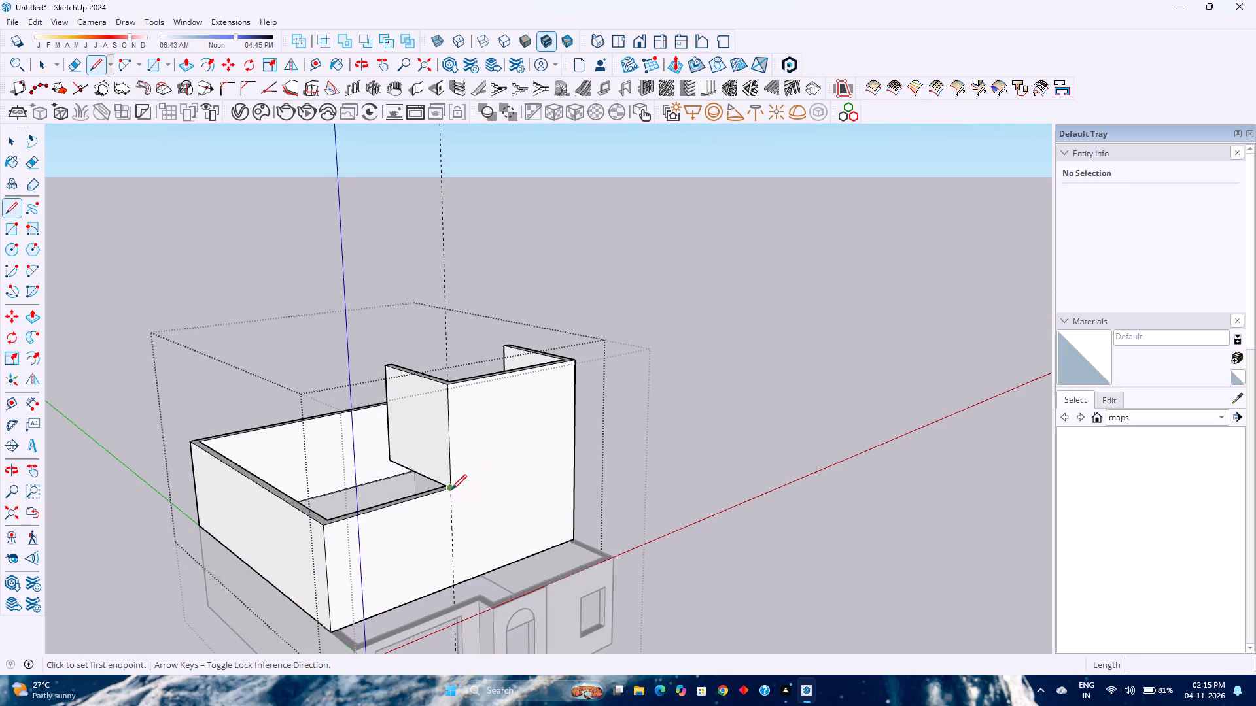
left_click(451, 490)
left_click(451, 584)
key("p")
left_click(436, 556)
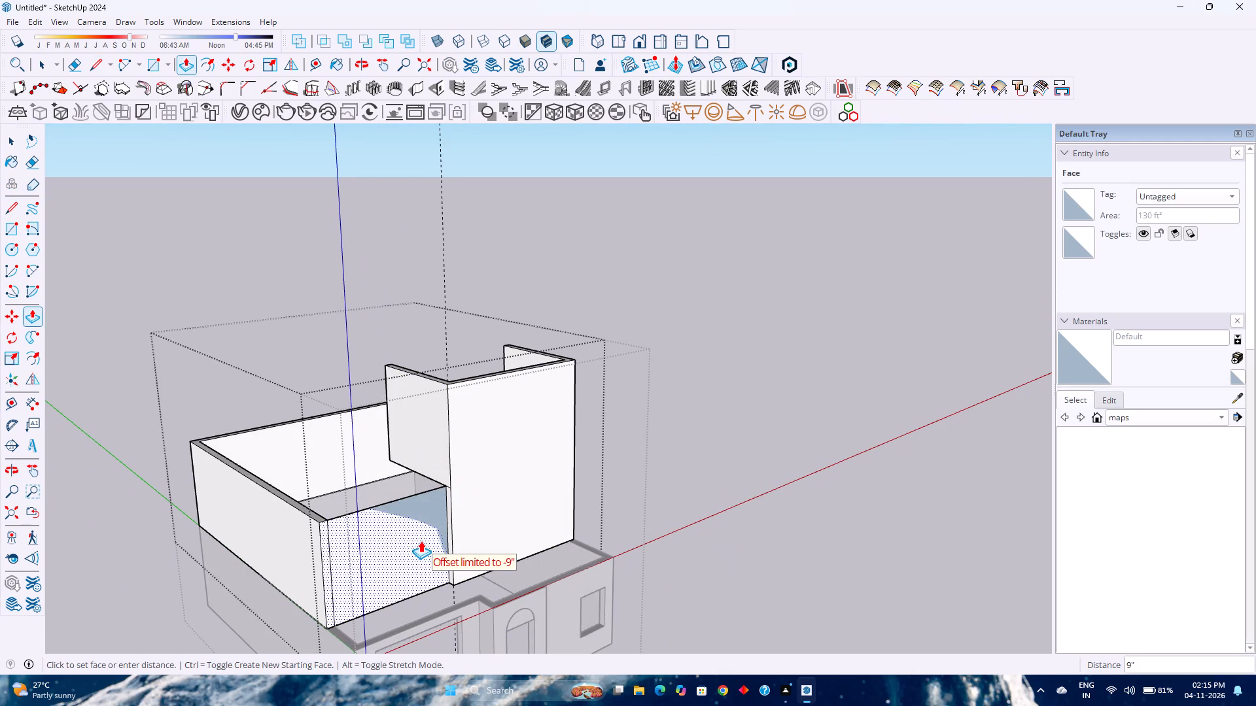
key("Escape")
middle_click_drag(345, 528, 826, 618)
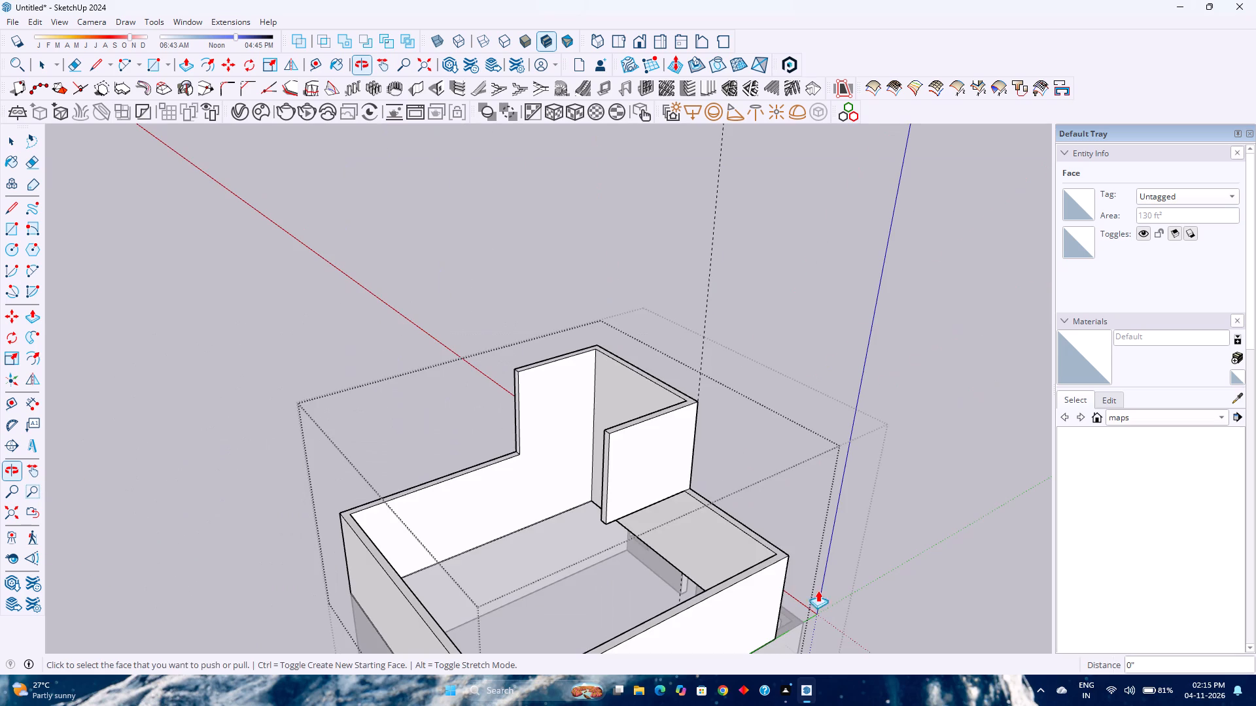
Draw a vertical line on the front wall's inner face from the raised return wall's bottom inner corner to the bottom edge.
left_click(703, 543)
key("Escape")
middle_click_drag(667, 537, 691, 541)
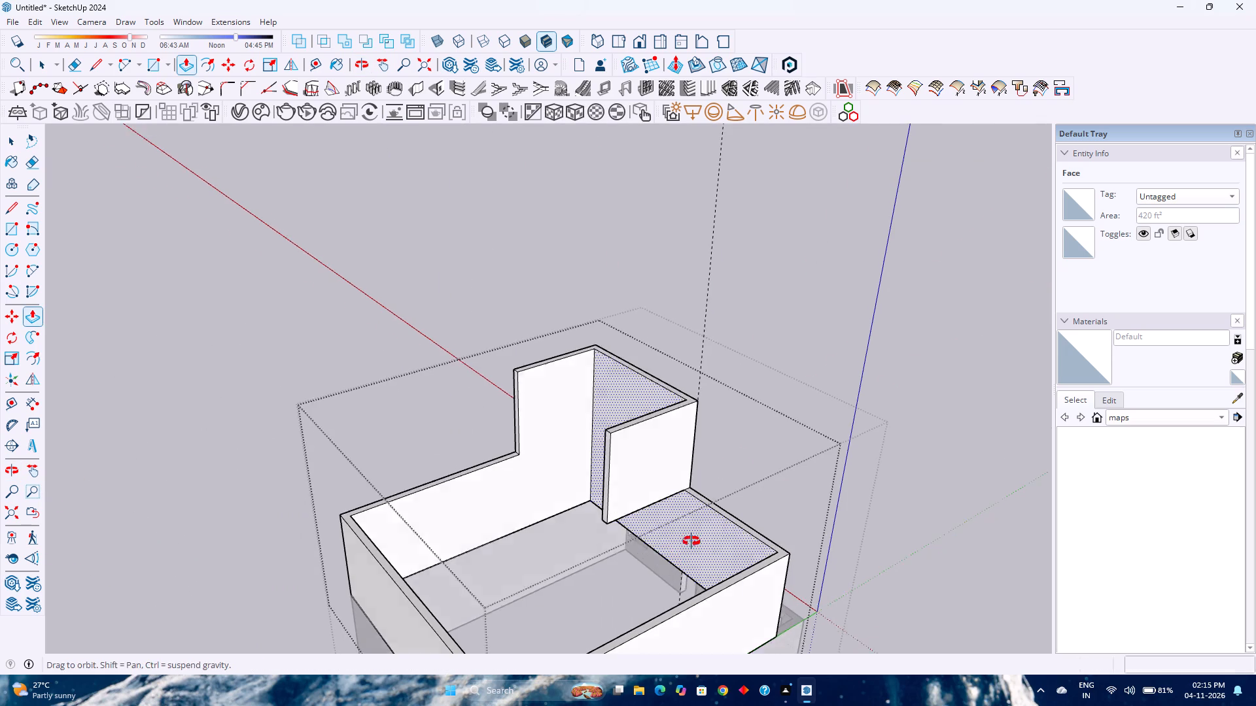
middle_click_drag(691, 541, 781, 542)
middle_click_drag(807, 545, 949, 546)
scroll(604, 442, "up", 3)
middle_click_drag(604, 442, 727, 436)
scroll(639, 397, "up", 3)
key("space")
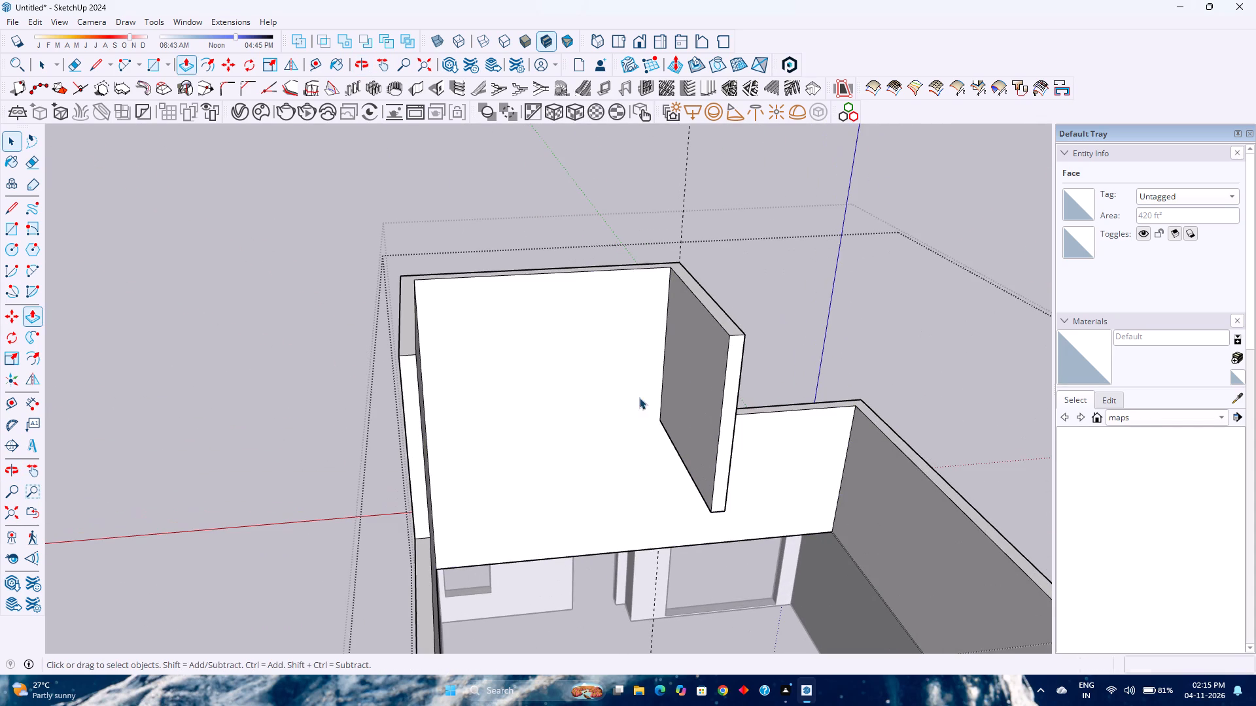
middle_click_drag(680, 468, 665, 404)
scroll(677, 453, "up", 2)
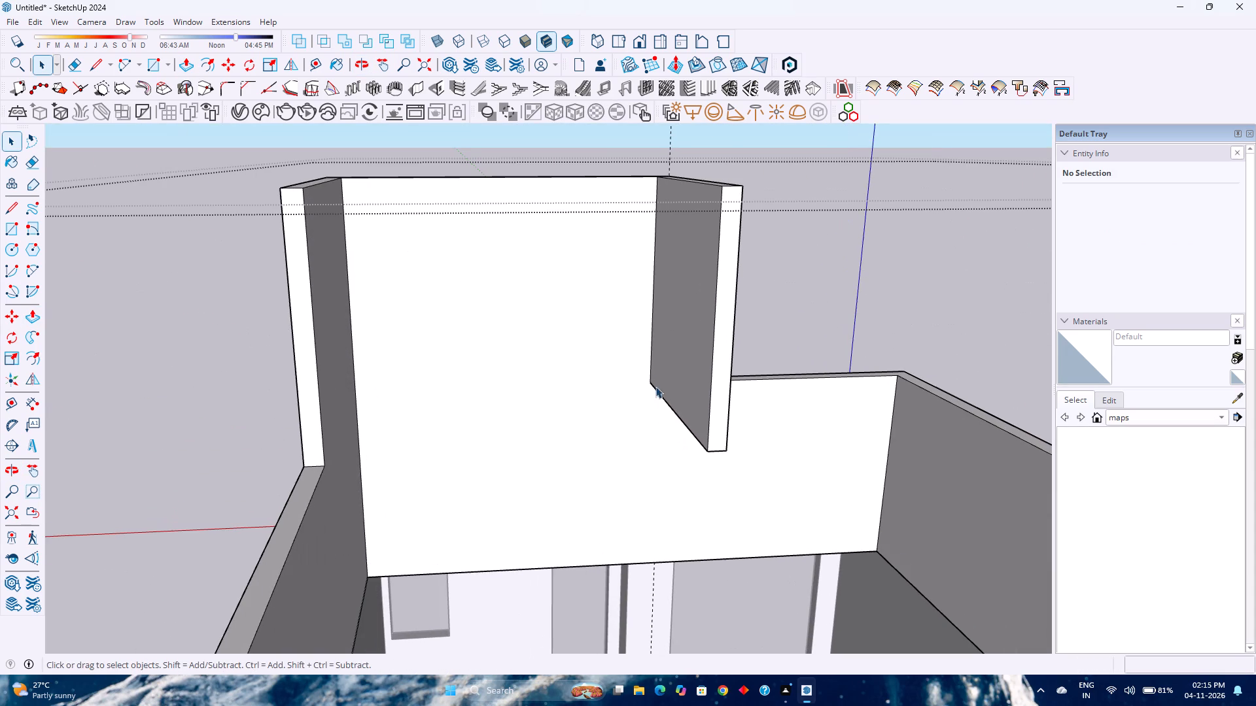
key("l")
middle_click_drag(661, 436, 657, 397)
left_click(648, 371)
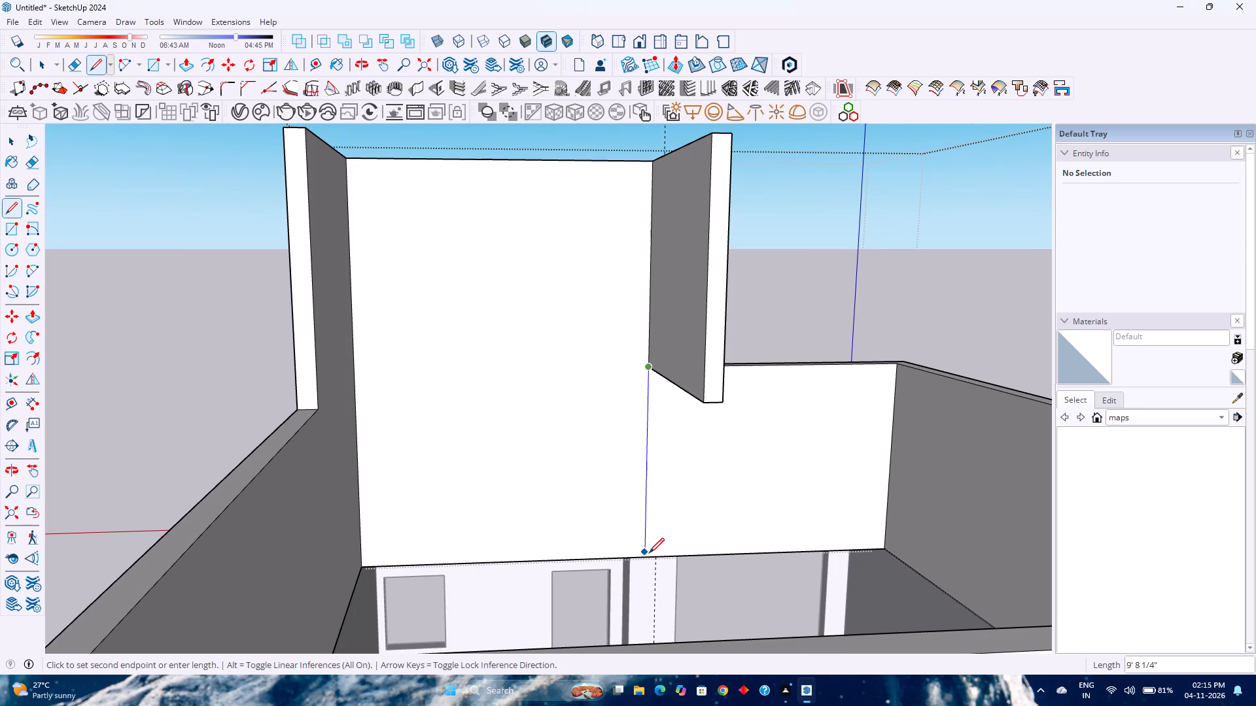
left_click(648, 555)
Pull the inner face of the lower front wall section beside the new line 2' into the room.
middle_click_drag(733, 476, 533, 577)
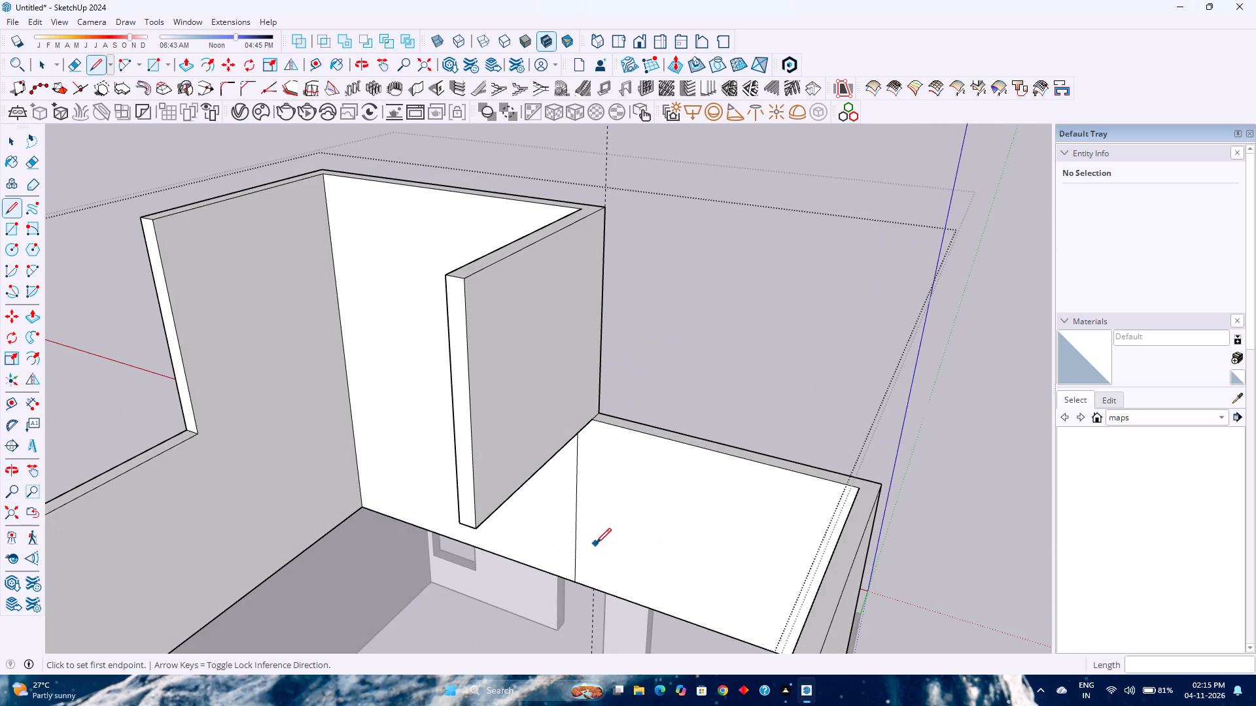
key("p")
left_click(614, 514)
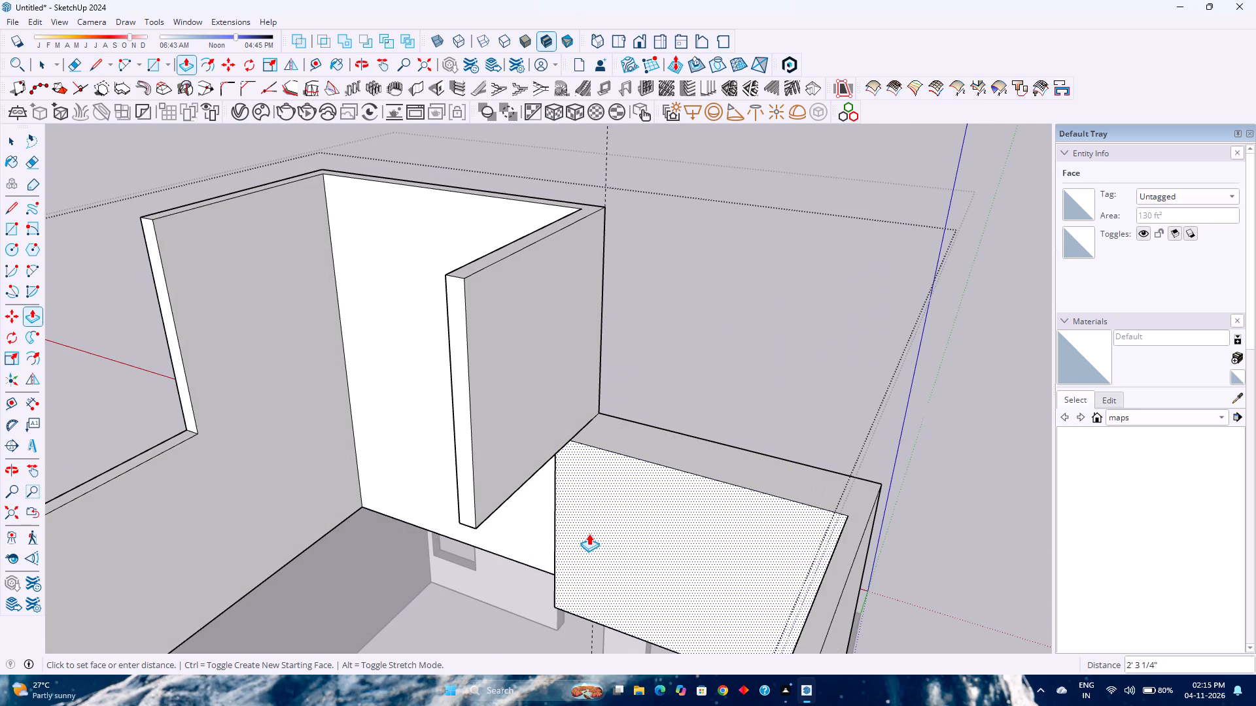
type("2'")
key("Return")
Push the outer face of the same lower front wall section 2' inward to set it back.
middle_click_drag(669, 514, 397, 532)
scroll(389, 520, "down", 2)
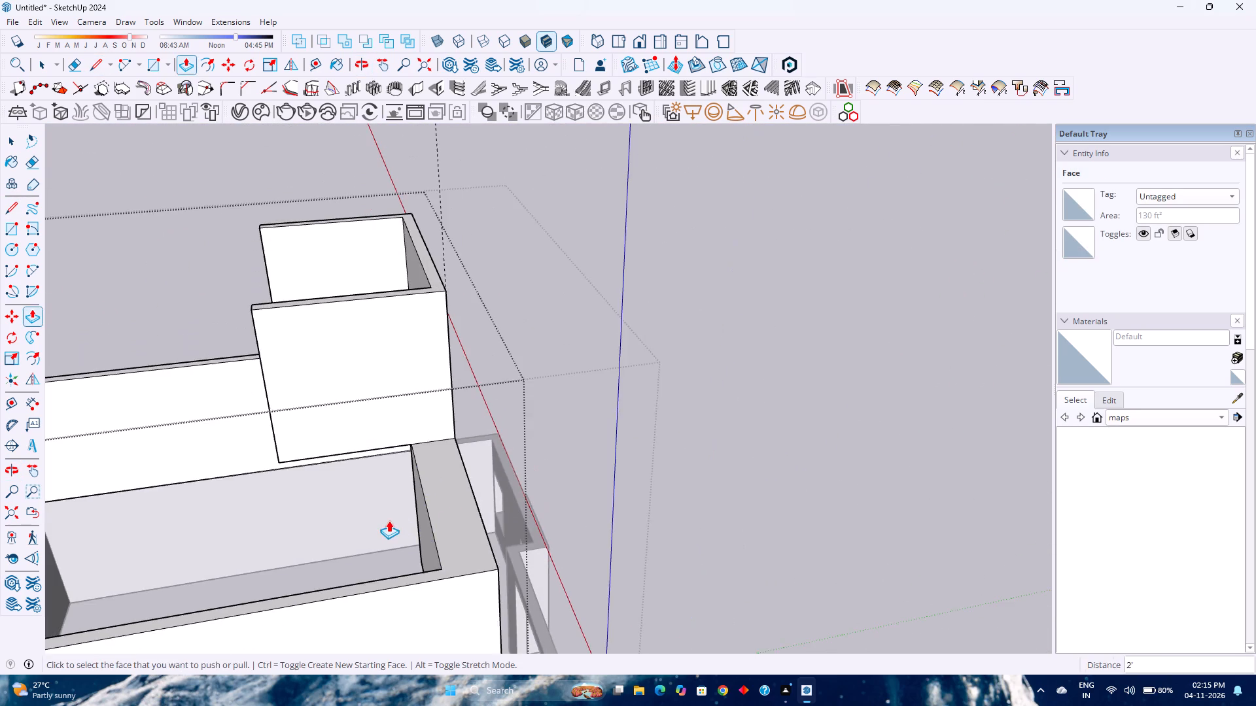
middle_click_drag(453, 509, 135, 504)
left_click(325, 452)
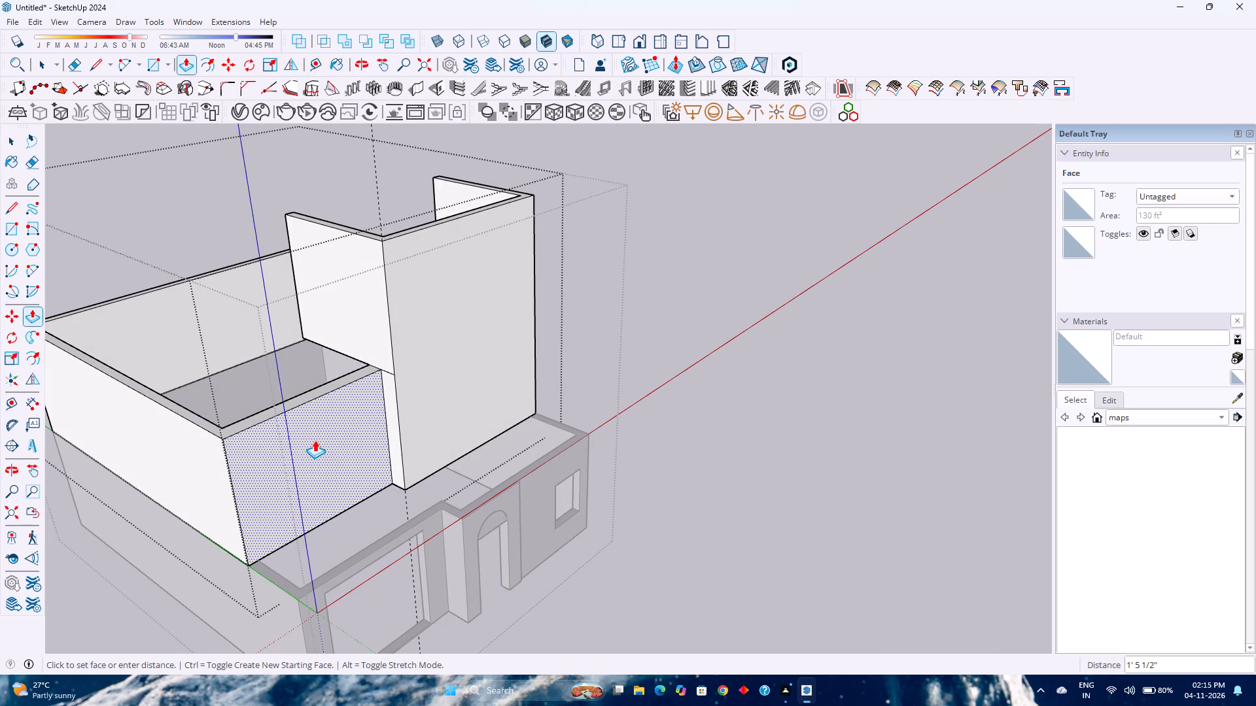
type("2'")
key("Return")
Erase the short seam line on the raised wall's side face above the set-back front wall.
middle_click_drag(321, 424, 431, 386)
middle_click(431, 386)
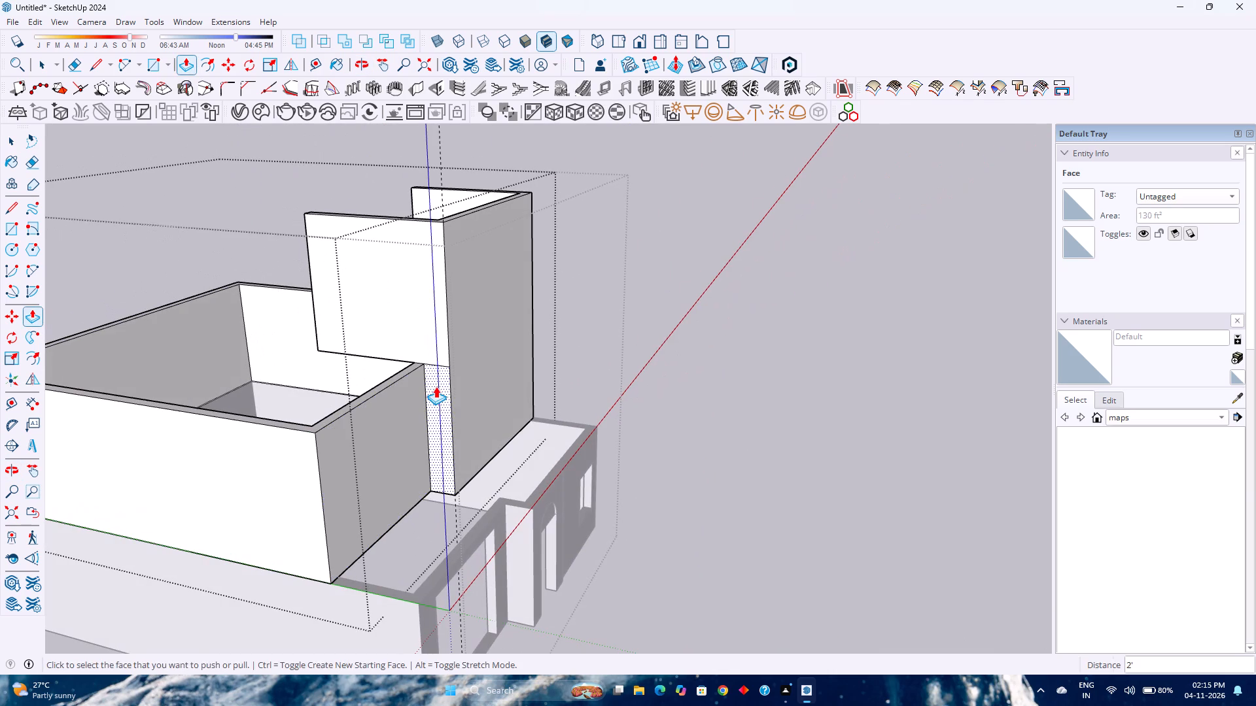
key("r")
key("e")
left_click_drag(438, 361, 438, 370)
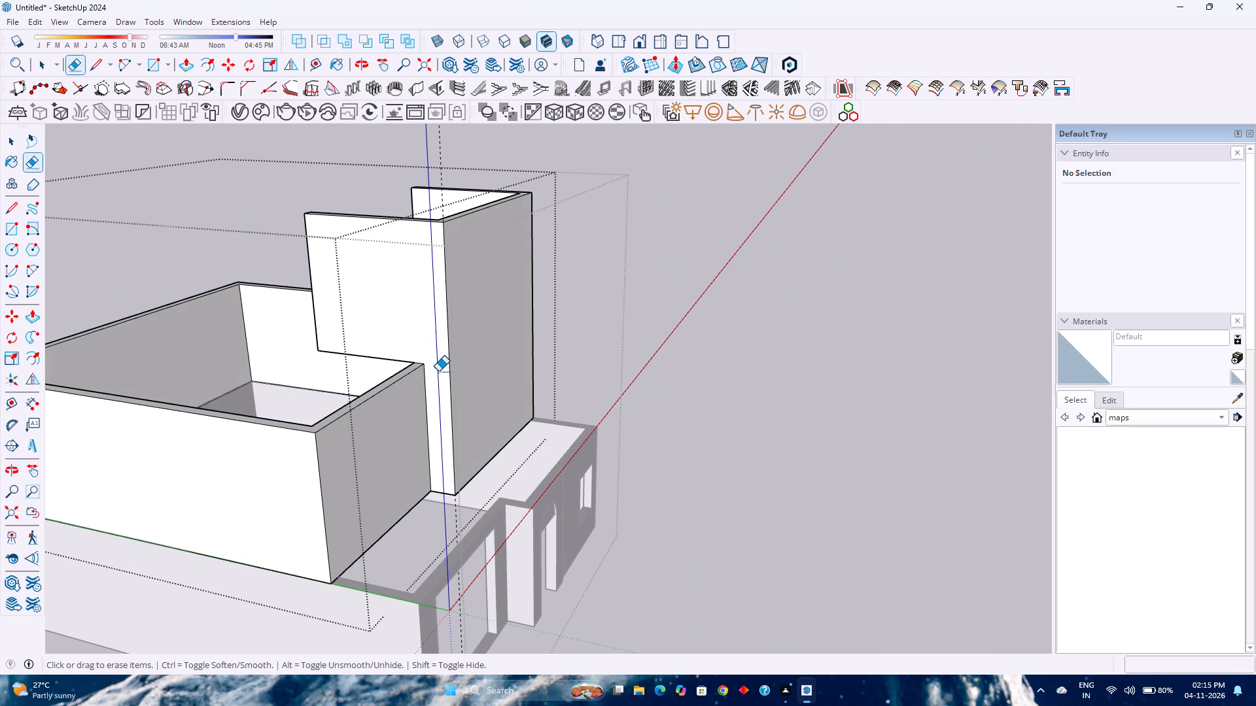
Place guides 2' inward from the outer top edges of the raised front wall and its return wall.
middle_click_drag(429, 382, 487, 524, "shift")
middle_click_drag(462, 490, 525, 588)
scroll(546, 456, "up", 2)
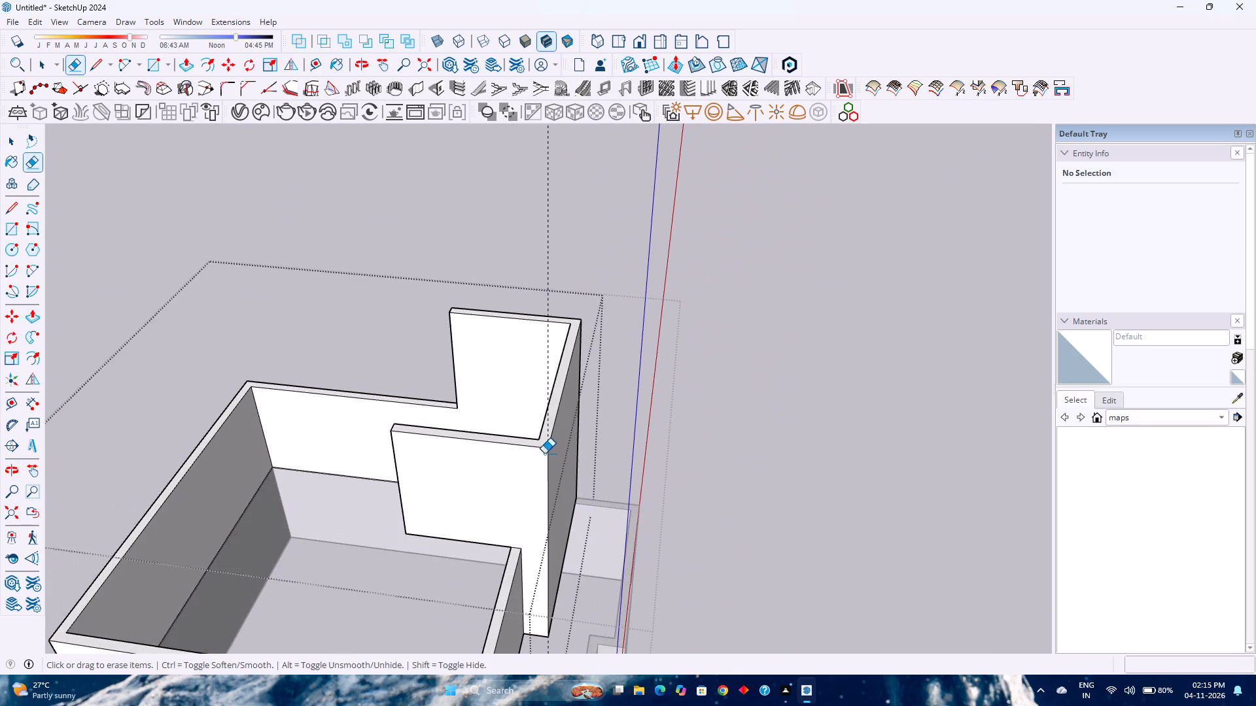
scroll(544, 454, "up", 6)
middle_click_drag(529, 437, 577, 499)
middle_click(577, 499)
scroll(582, 488, "down", 1)
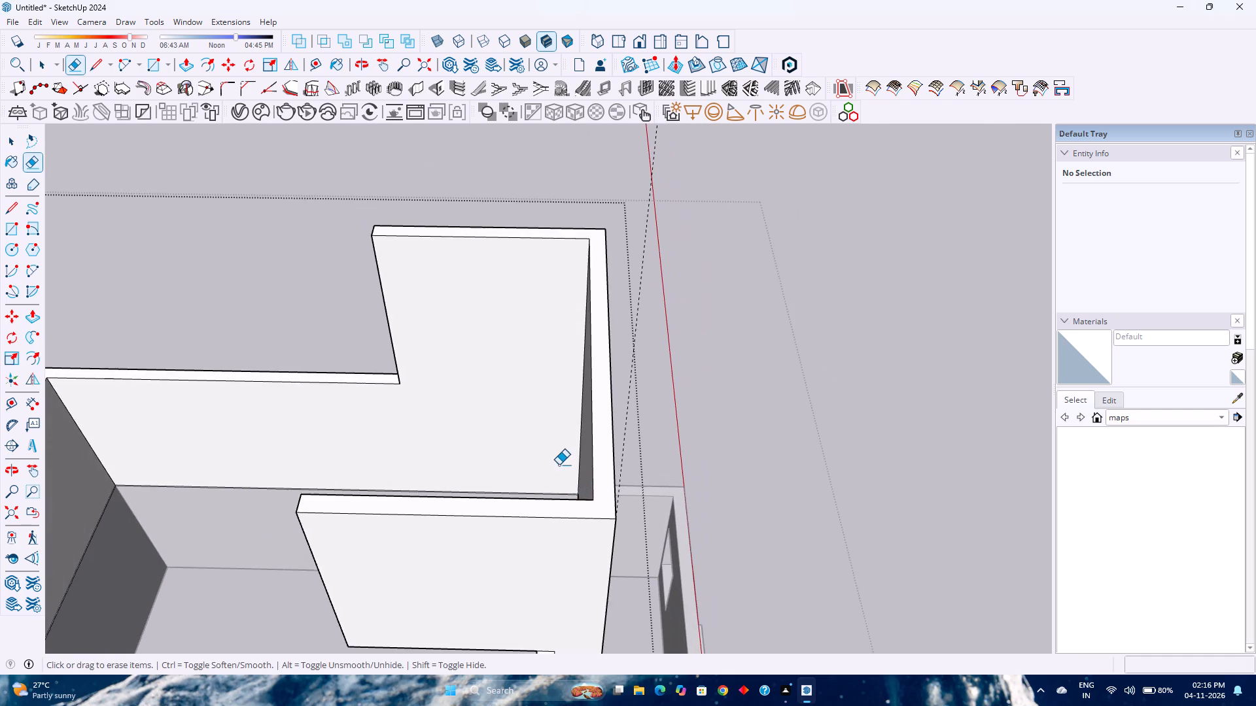
middle_click_drag(559, 465, 631, 498)
middle_click(631, 498)
scroll(621, 475, "down", 1)
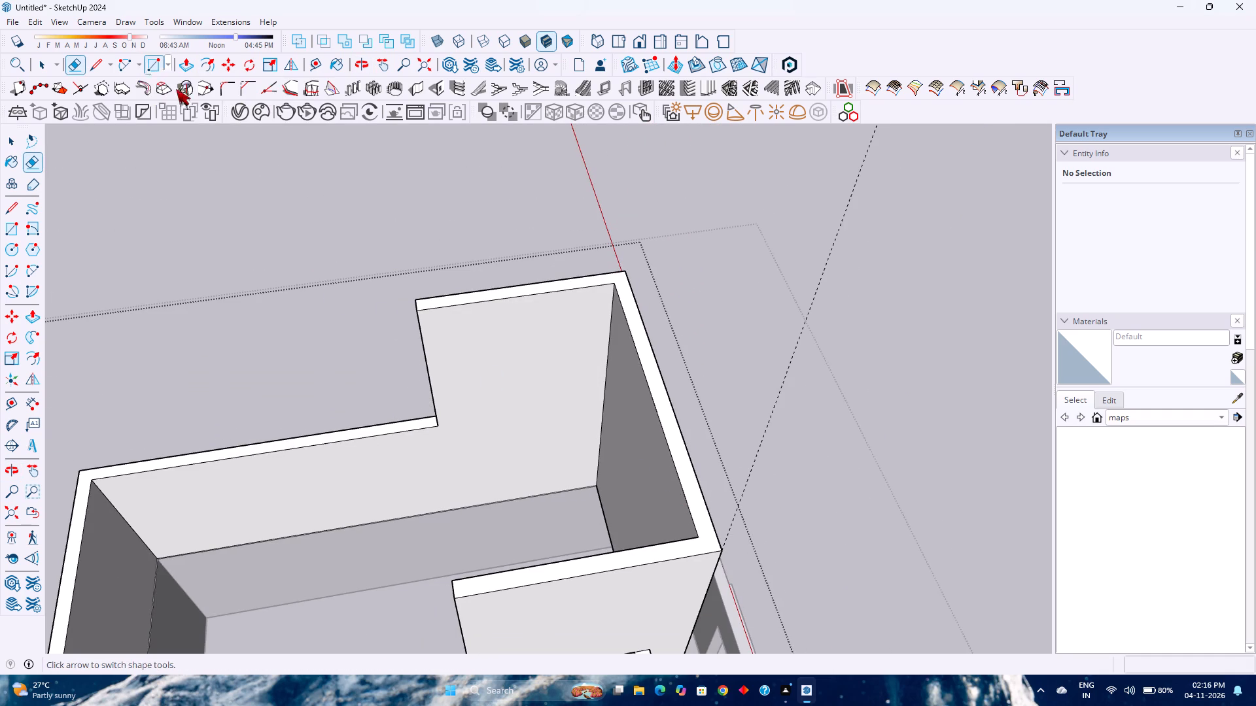
left_click(323, 63)
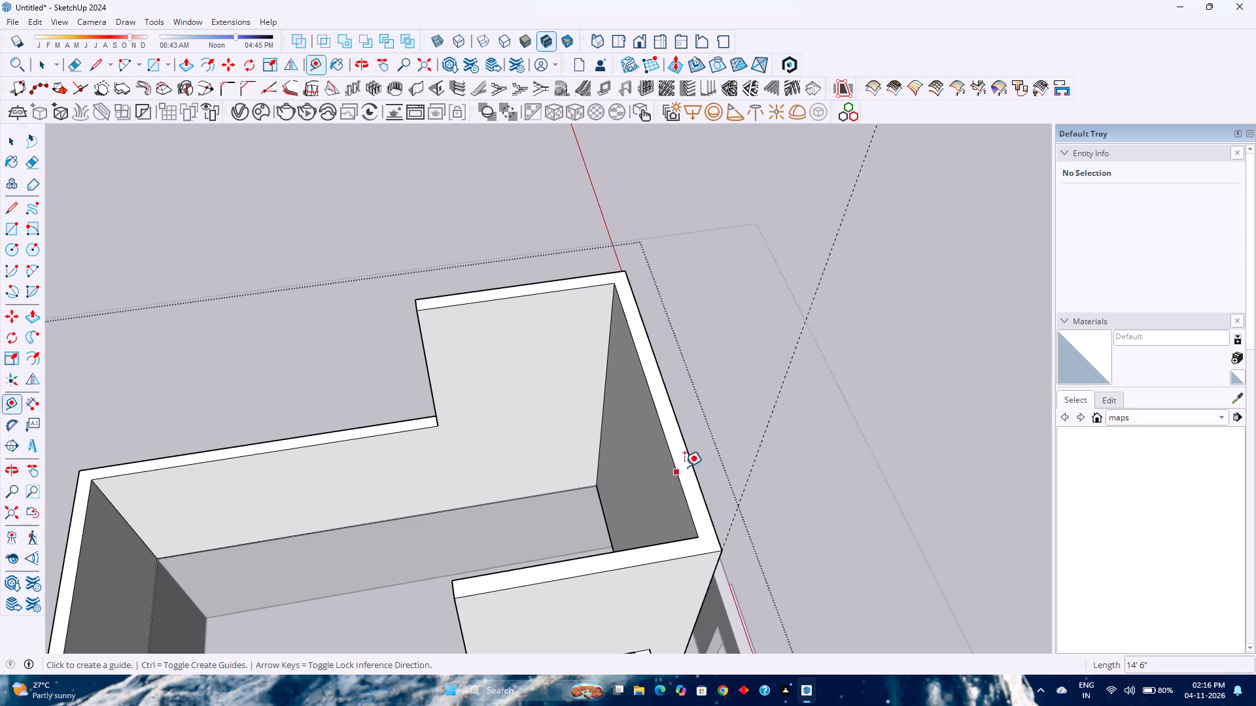
left_click(691, 462)
type("2'")
key("Return")
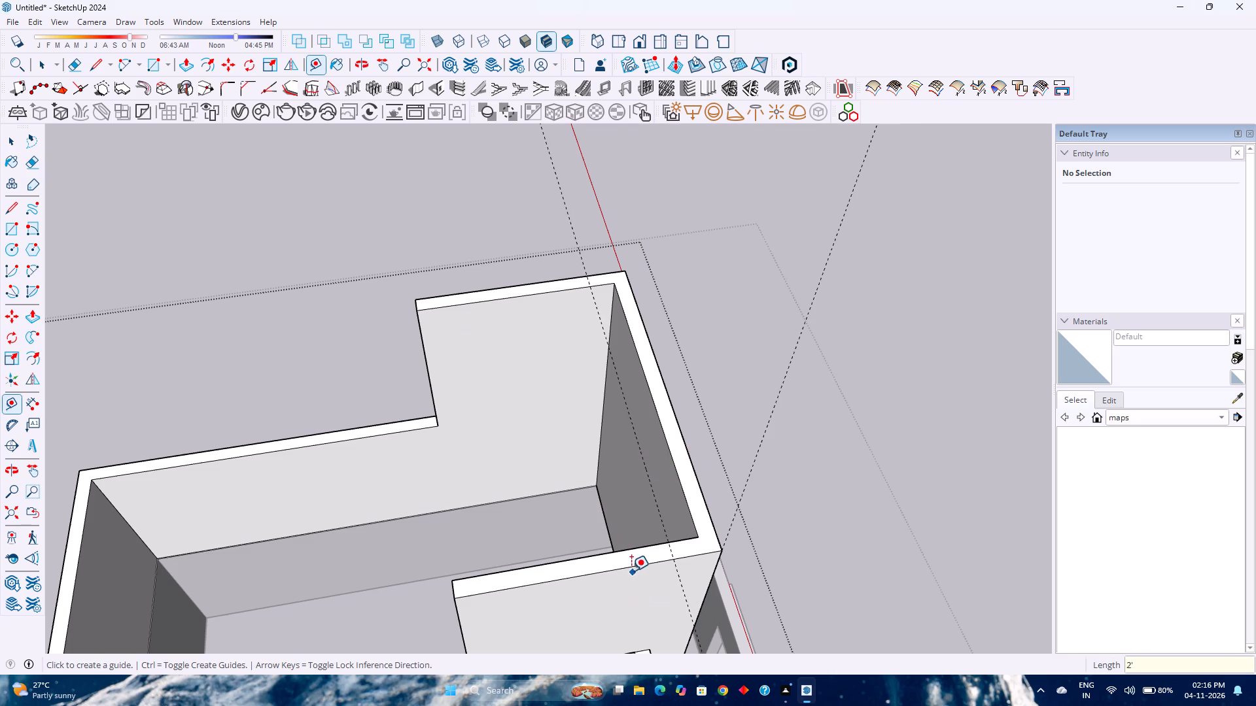
left_click(629, 565)
type("2'")
key("Return")
Draw a 2' radius tangent arc across the raised walls' outer top corner between the two guide intersections.
key("a")
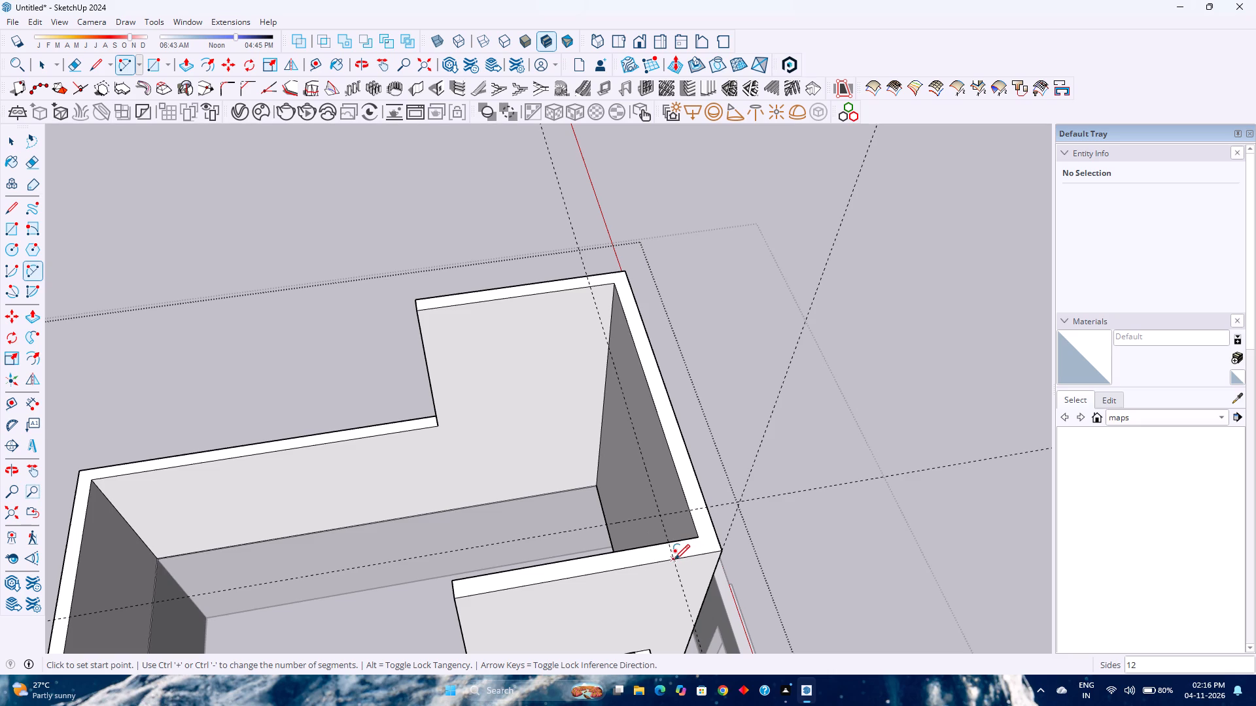
left_click(674, 560)
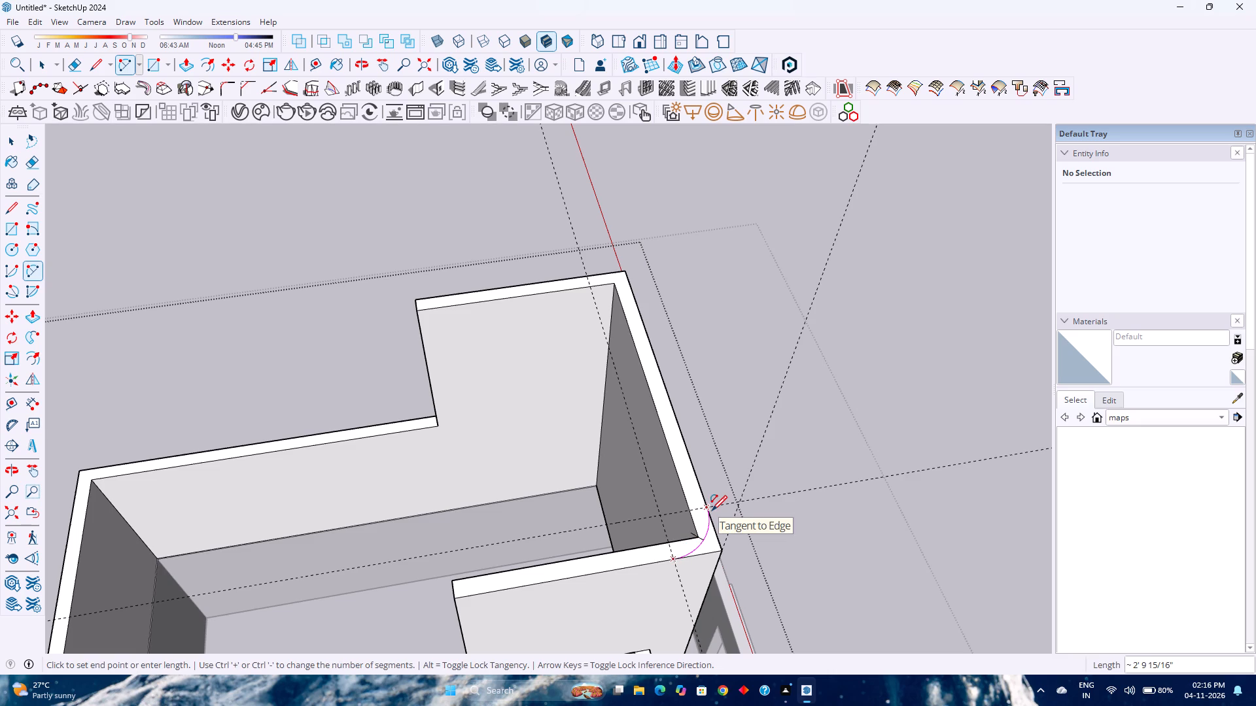
double_click(712, 511)
key("space")
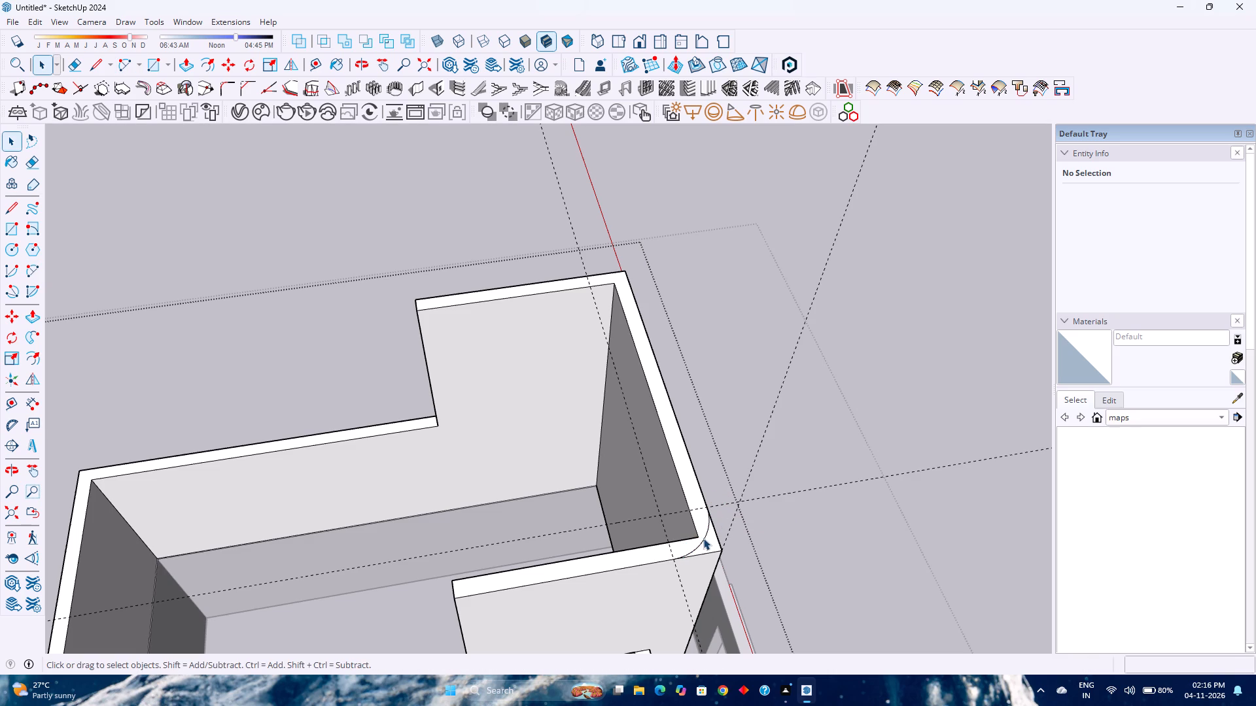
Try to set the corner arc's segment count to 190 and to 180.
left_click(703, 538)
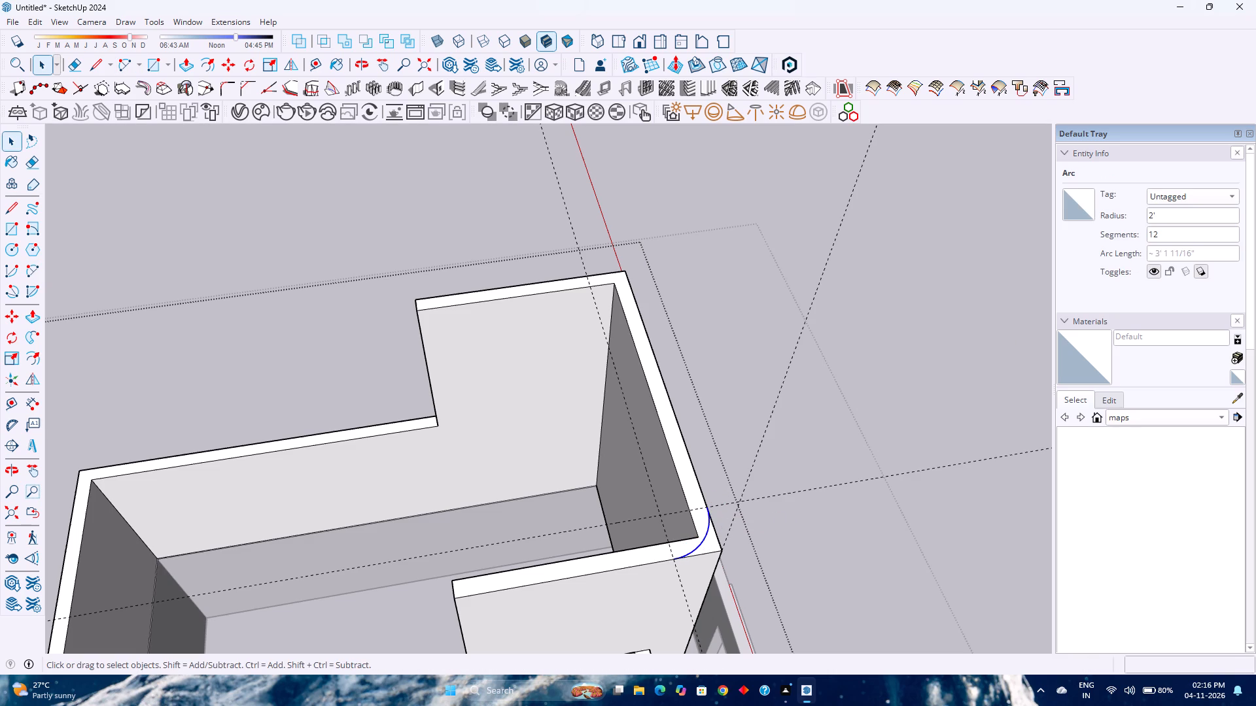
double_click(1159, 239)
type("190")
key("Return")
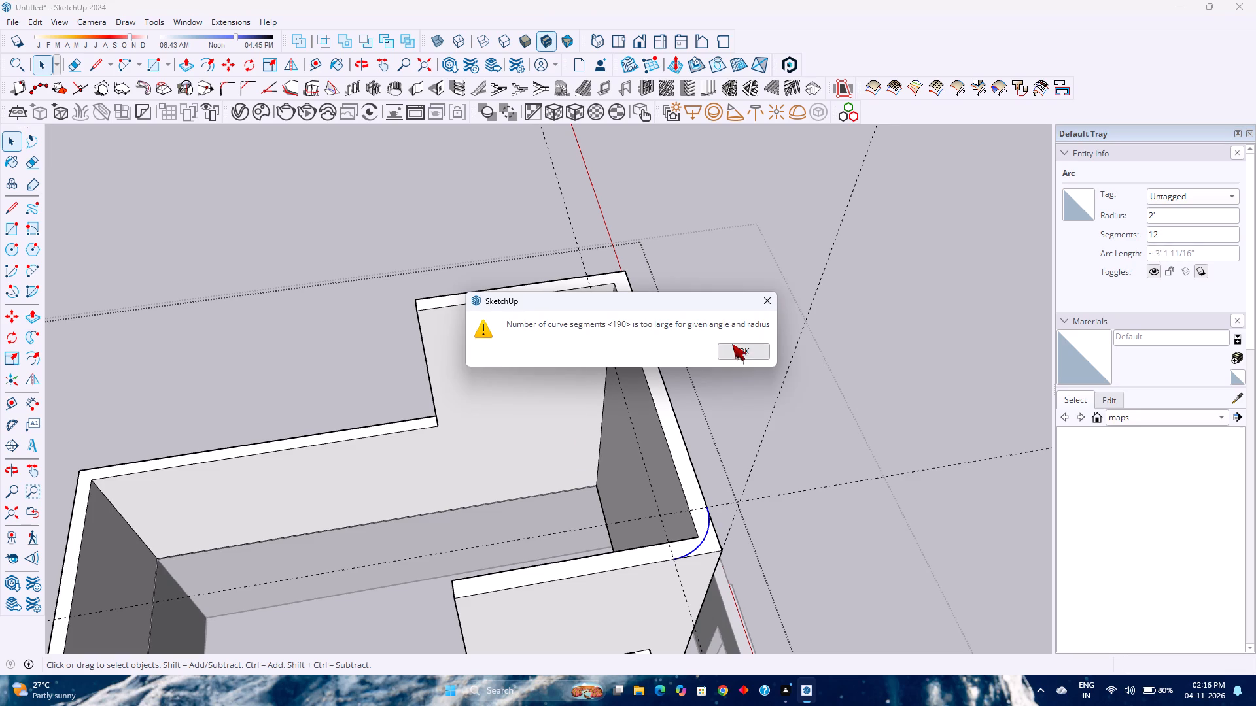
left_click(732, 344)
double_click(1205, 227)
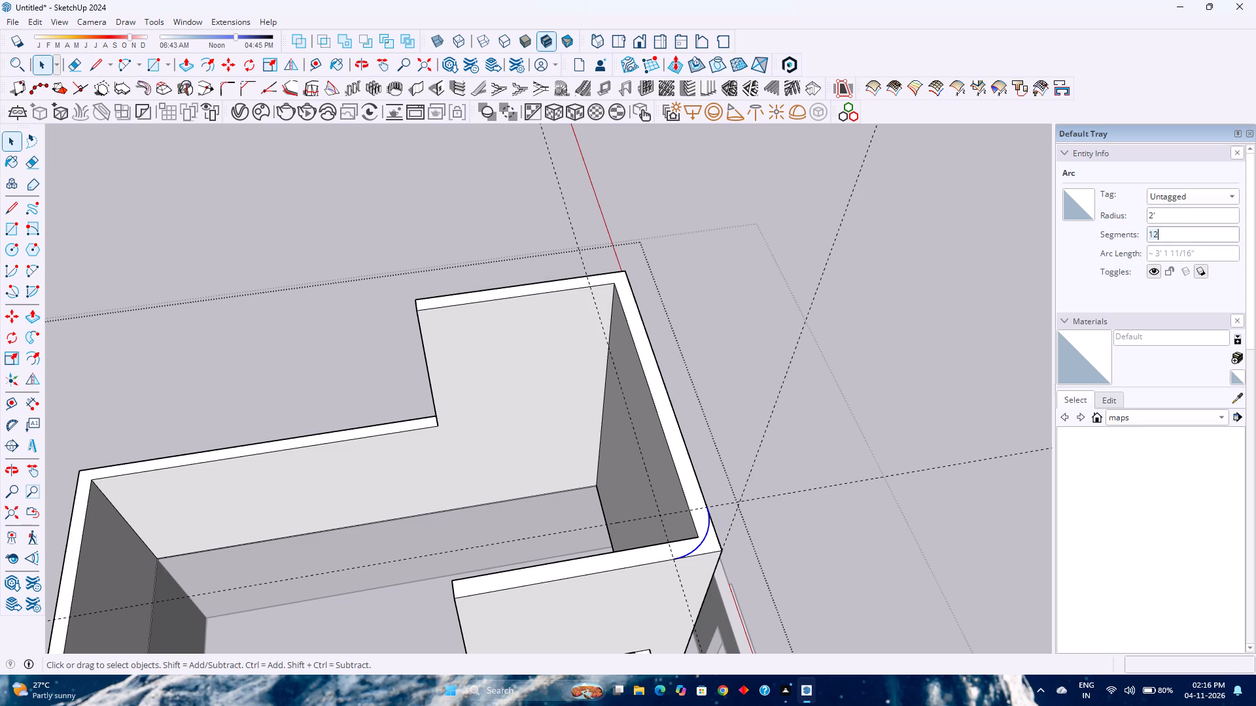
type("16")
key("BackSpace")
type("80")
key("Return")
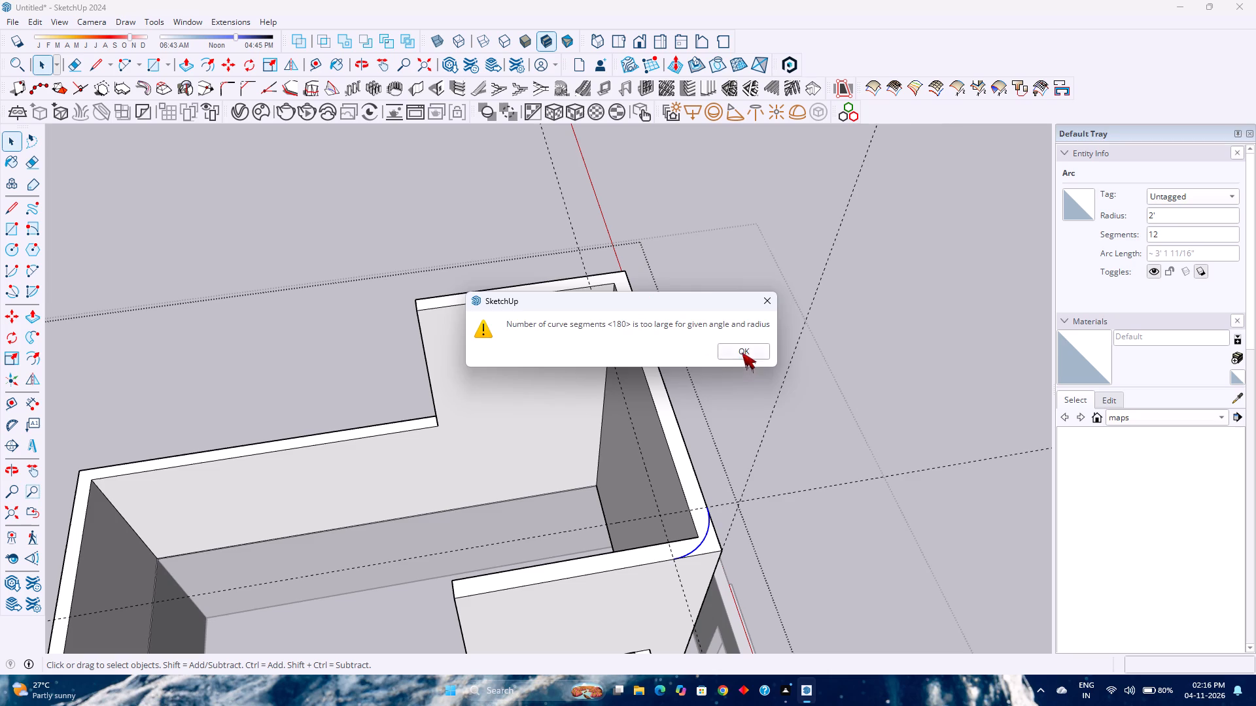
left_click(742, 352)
Set the corner arc's segment count to 160.
double_click(1177, 233)
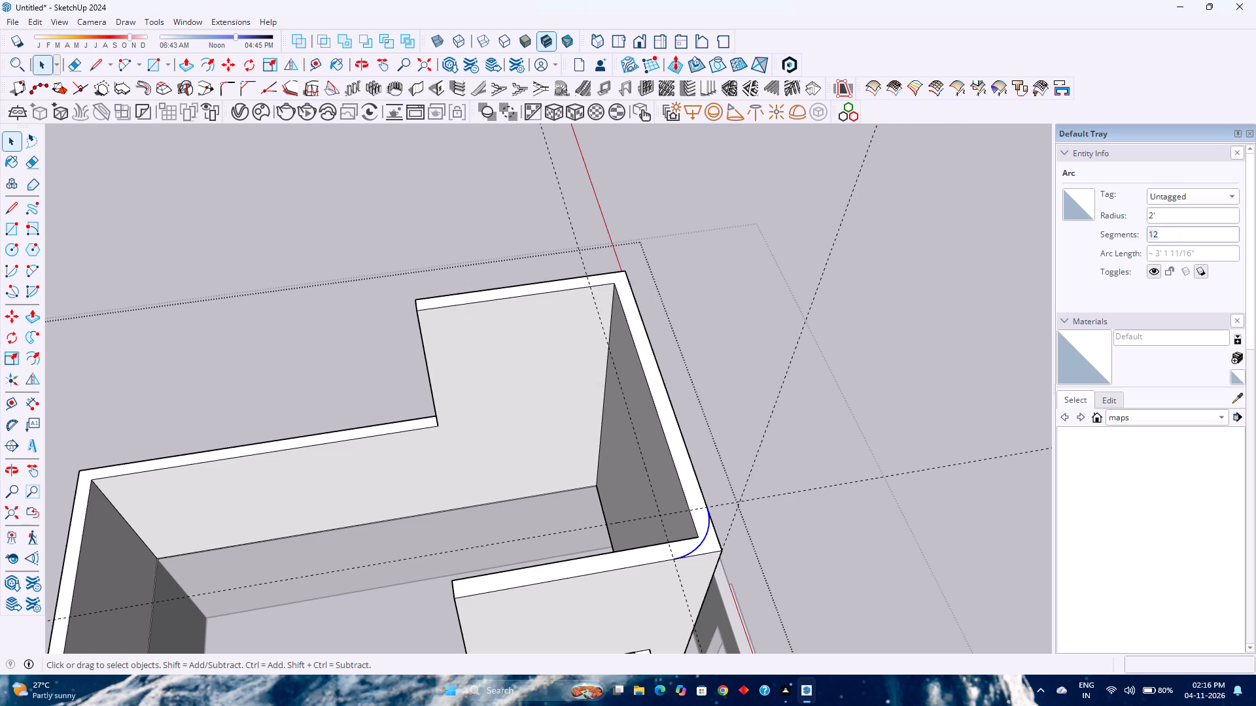
type("160")
key("Return")
Offset the corner arc 9" inward across the wall top.
left_click(201, 66)
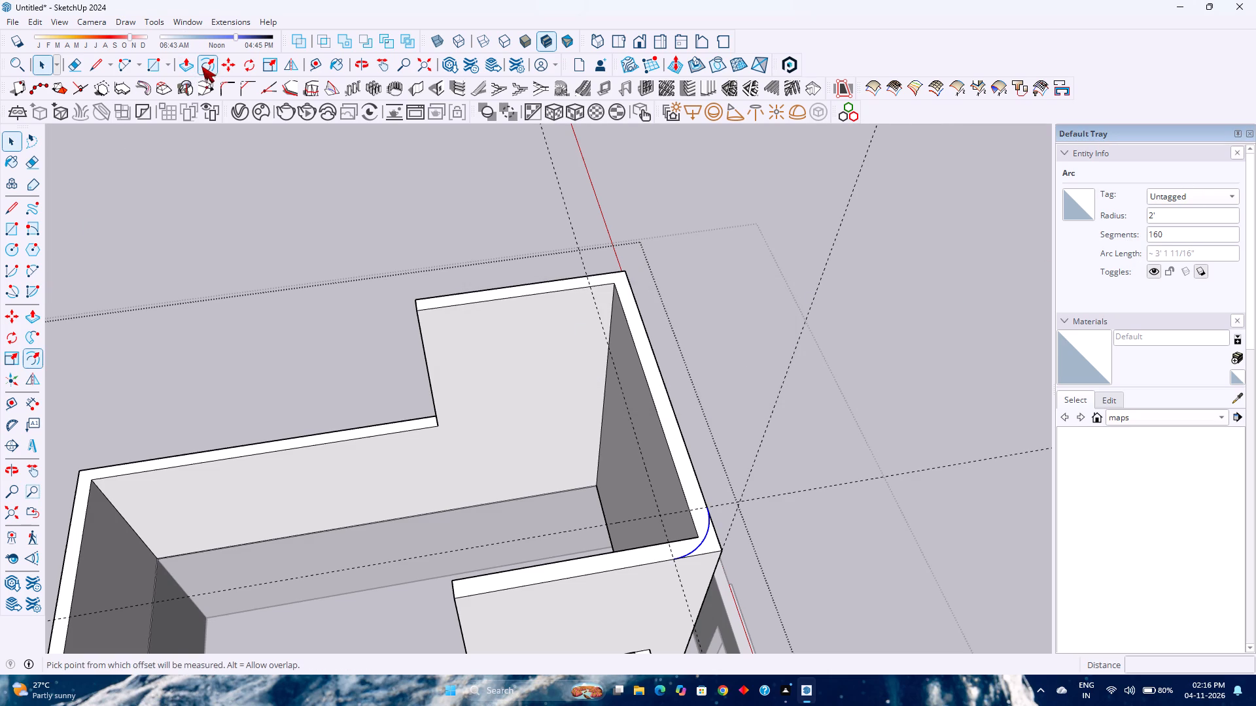
left_click(691, 538)
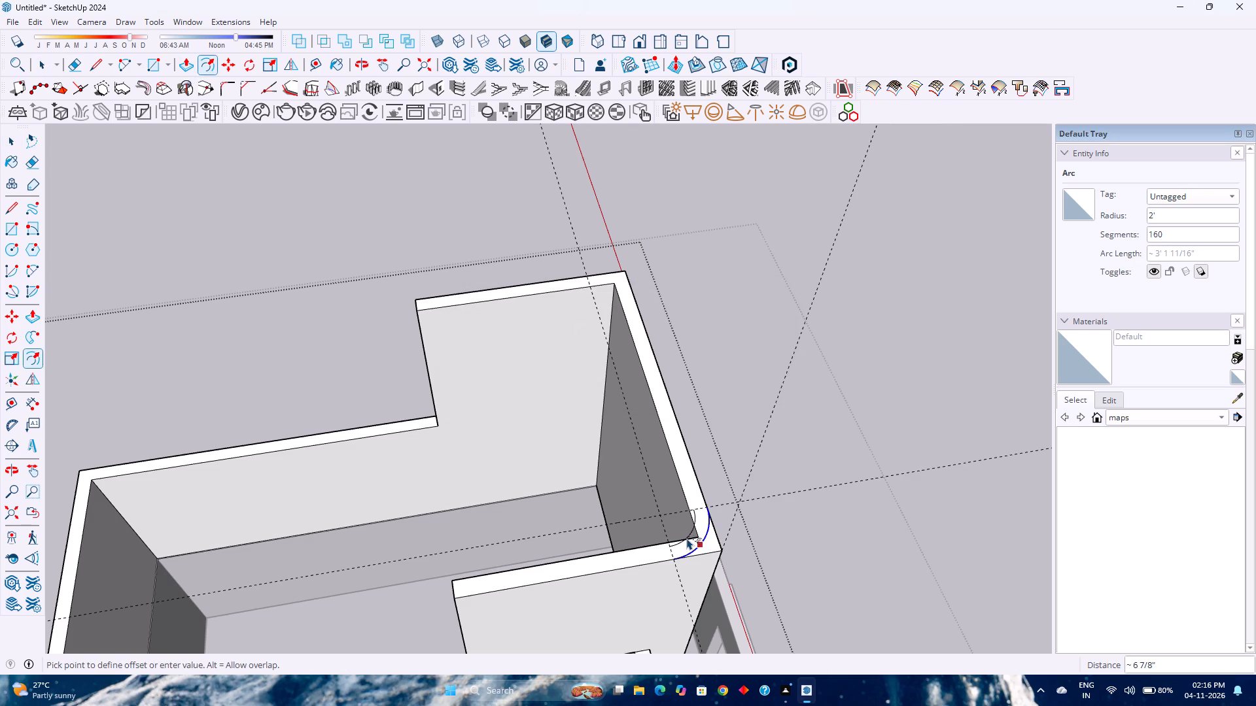
key("9")
key("Return")
Push the corner piece outside the arc down the full 20' wall height to round the outer corner.
scroll(683, 531, "up", 7)
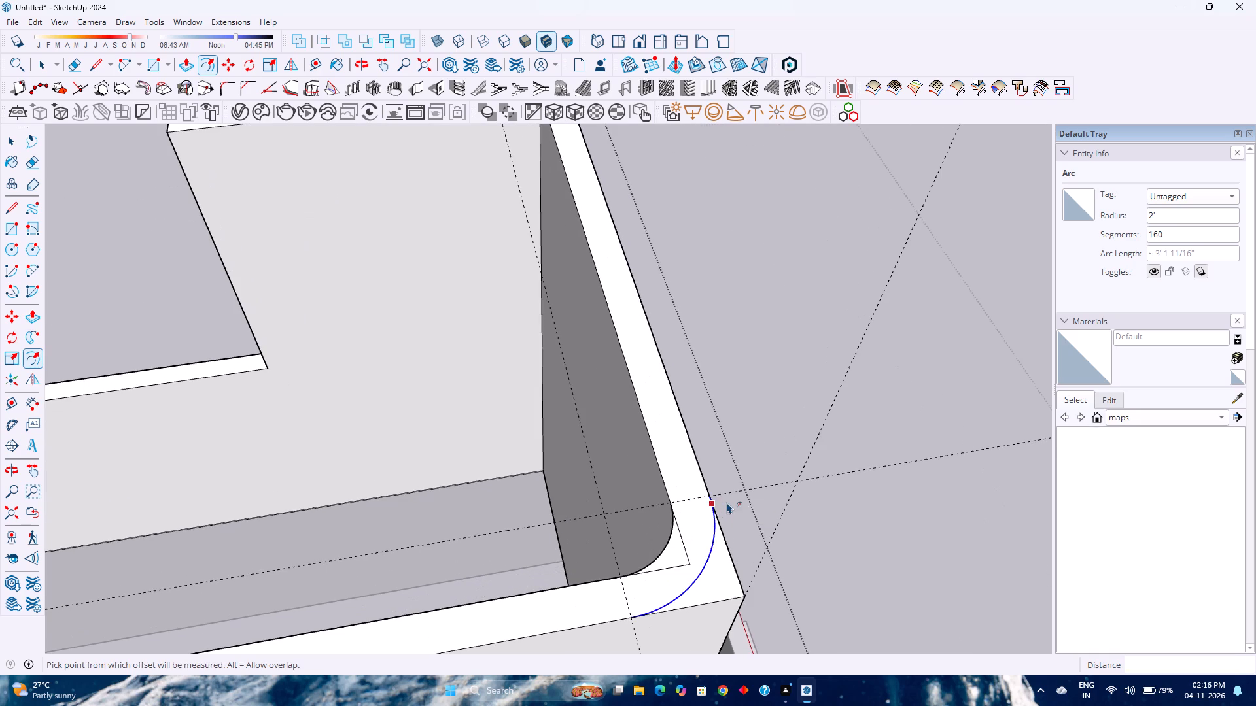
key("p")
left_click(733, 587)
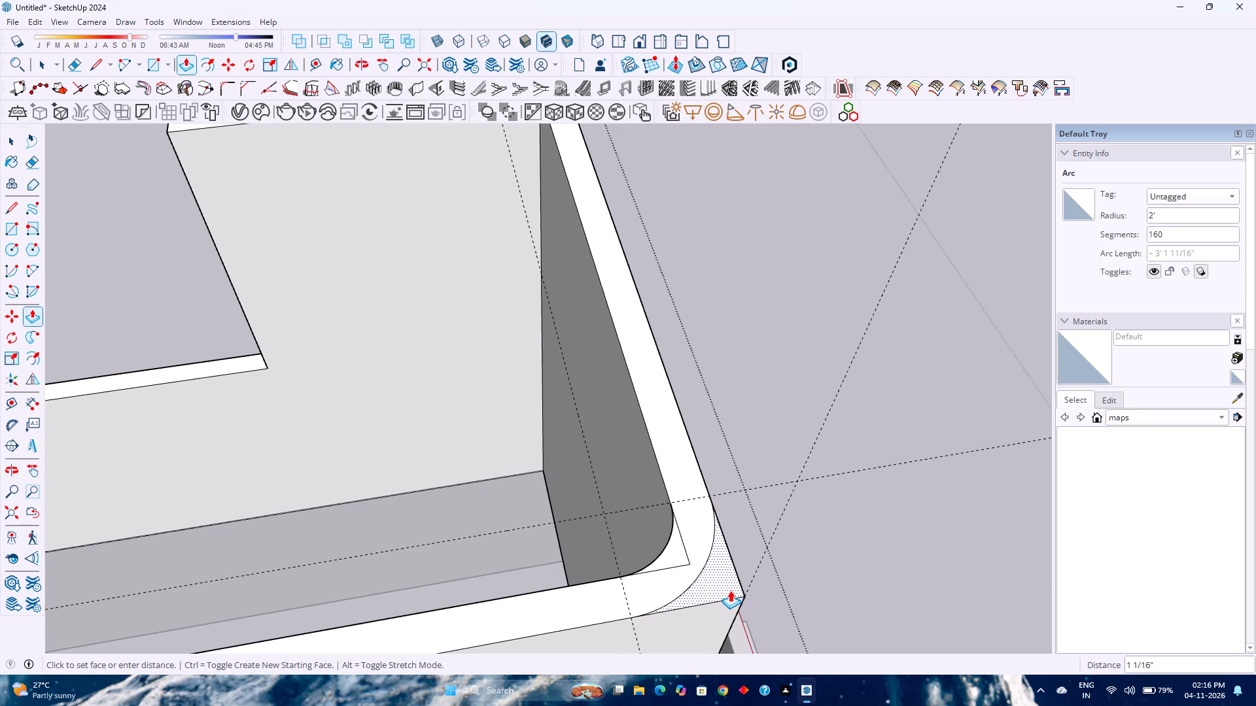
scroll(731, 589, "down", 3)
middle_click_drag(741, 589, 582, 427, "shift")
middle_click(582, 427, "shift")
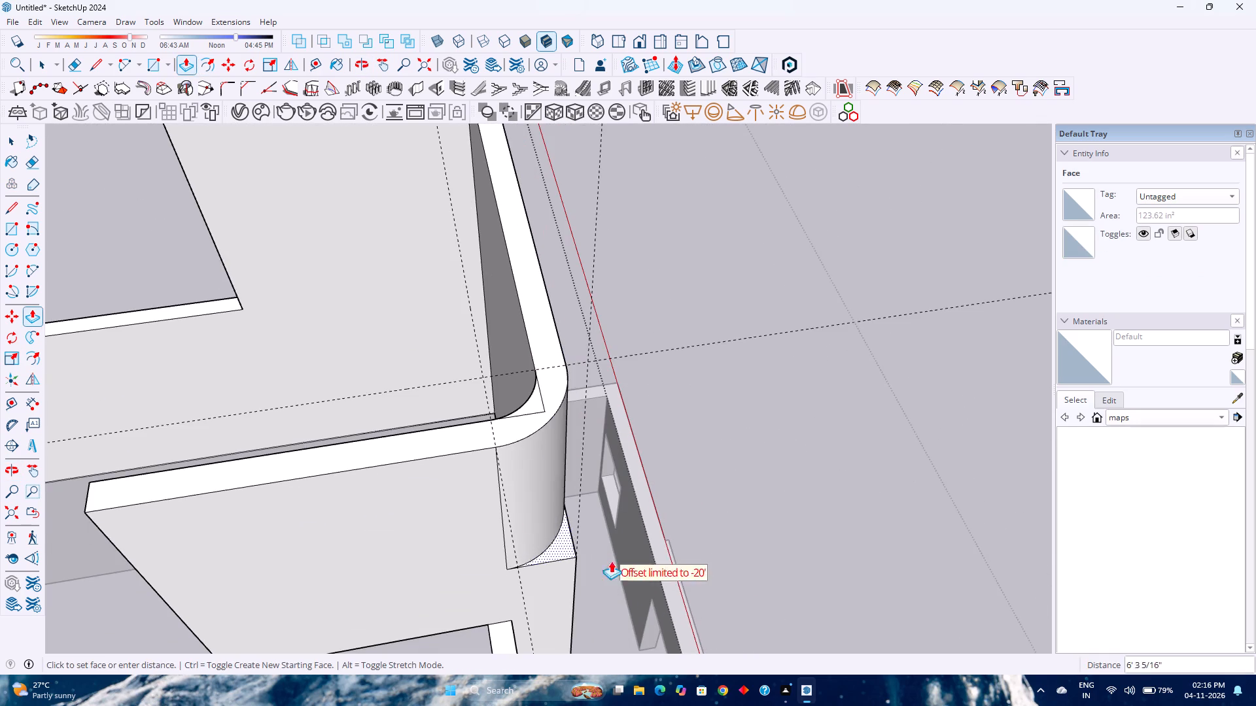
middle_click_drag(571, 544, 414, 481)
middle_click(414, 480)
scroll(414, 480, "down", 3)
middle_click_drag(536, 536, 402, 429, "shift")
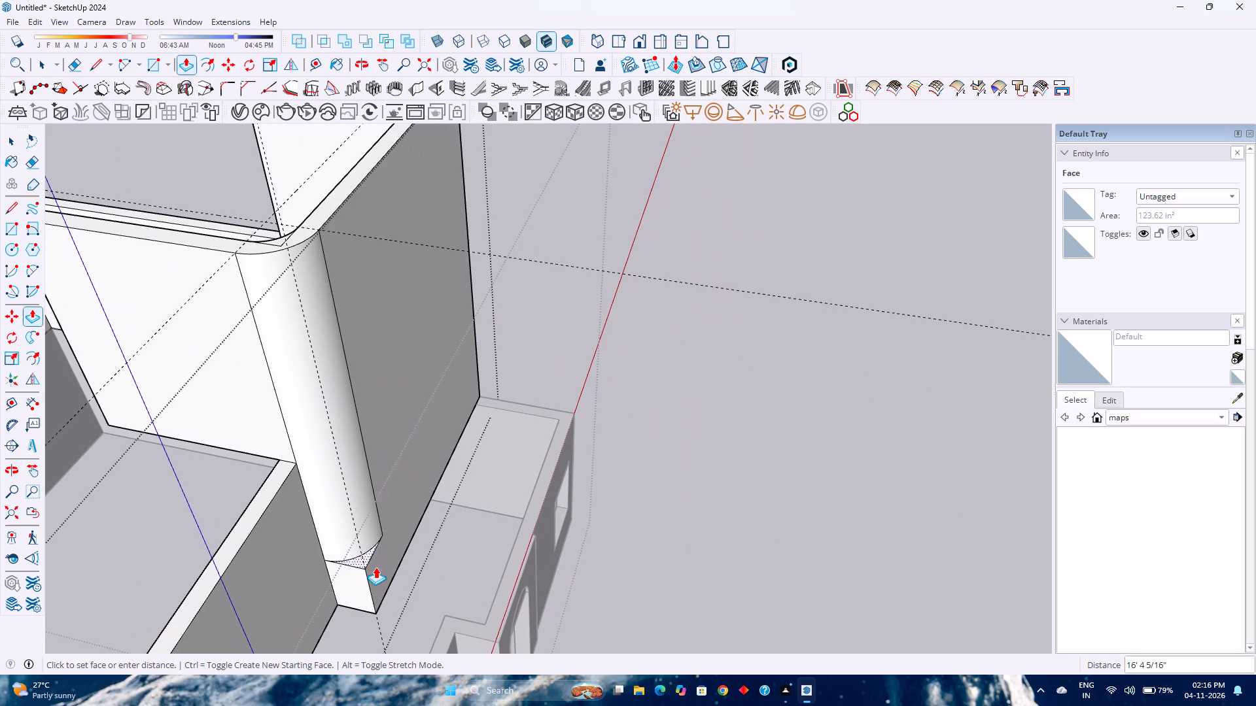
left_click(367, 613)
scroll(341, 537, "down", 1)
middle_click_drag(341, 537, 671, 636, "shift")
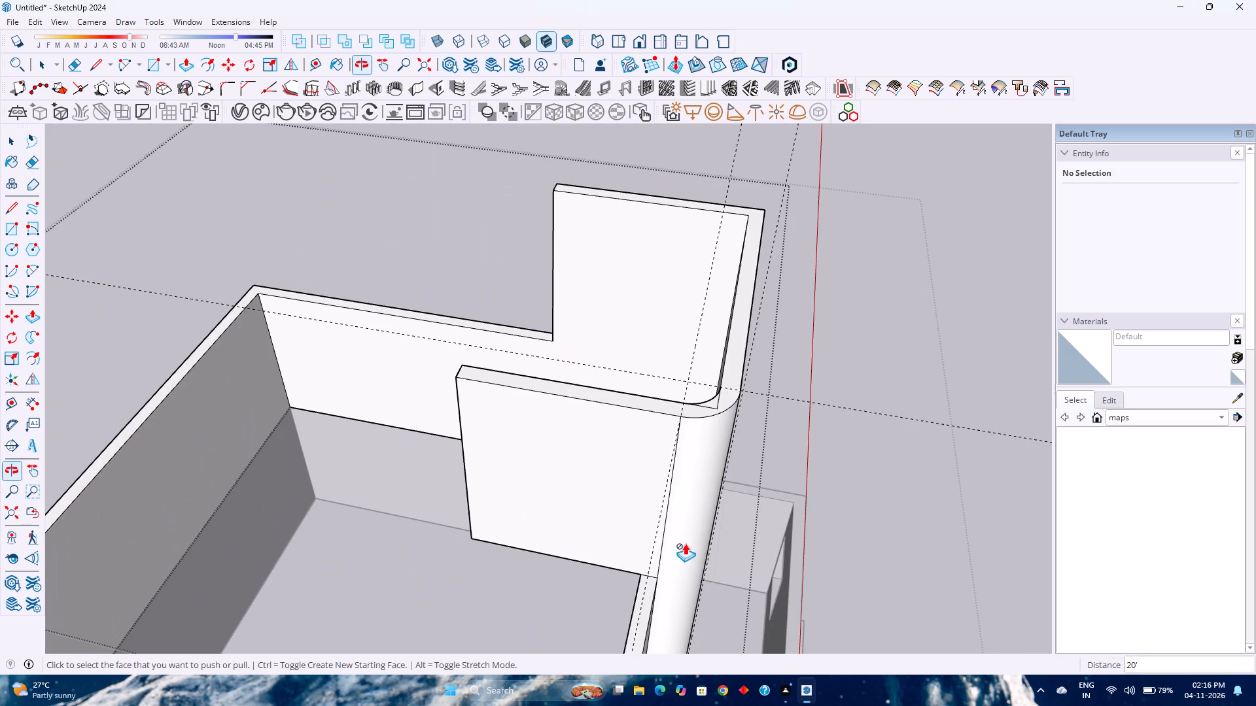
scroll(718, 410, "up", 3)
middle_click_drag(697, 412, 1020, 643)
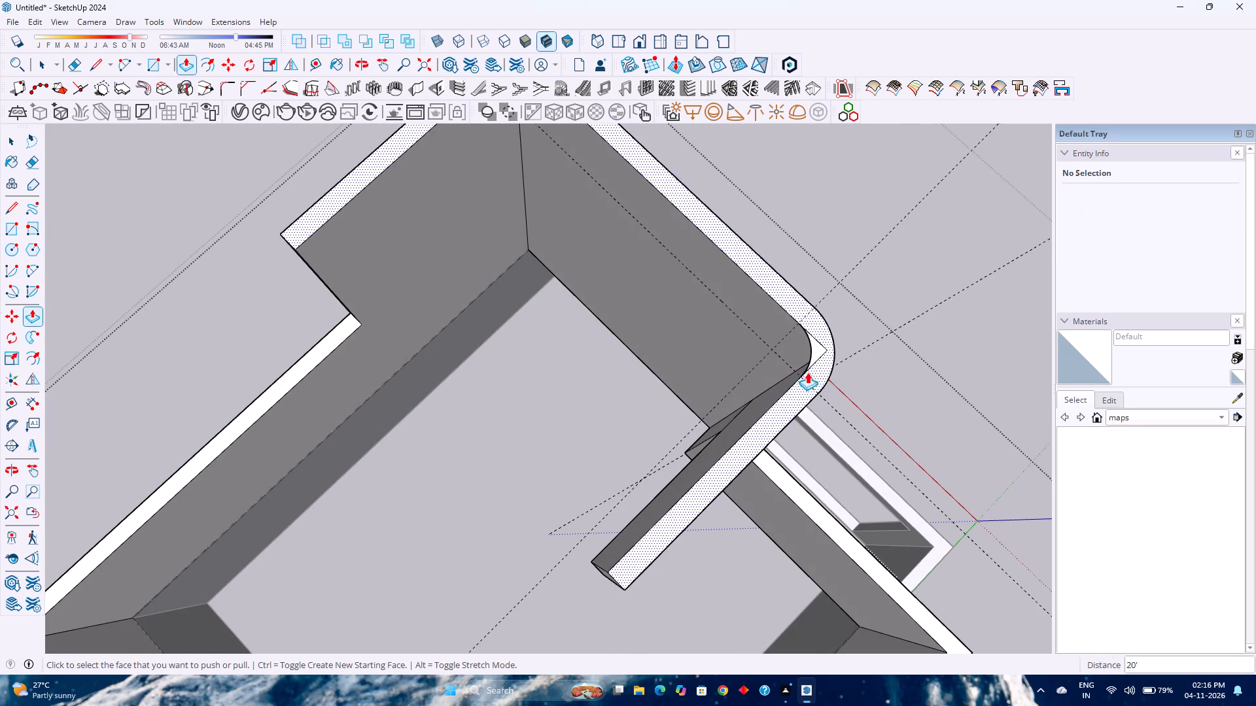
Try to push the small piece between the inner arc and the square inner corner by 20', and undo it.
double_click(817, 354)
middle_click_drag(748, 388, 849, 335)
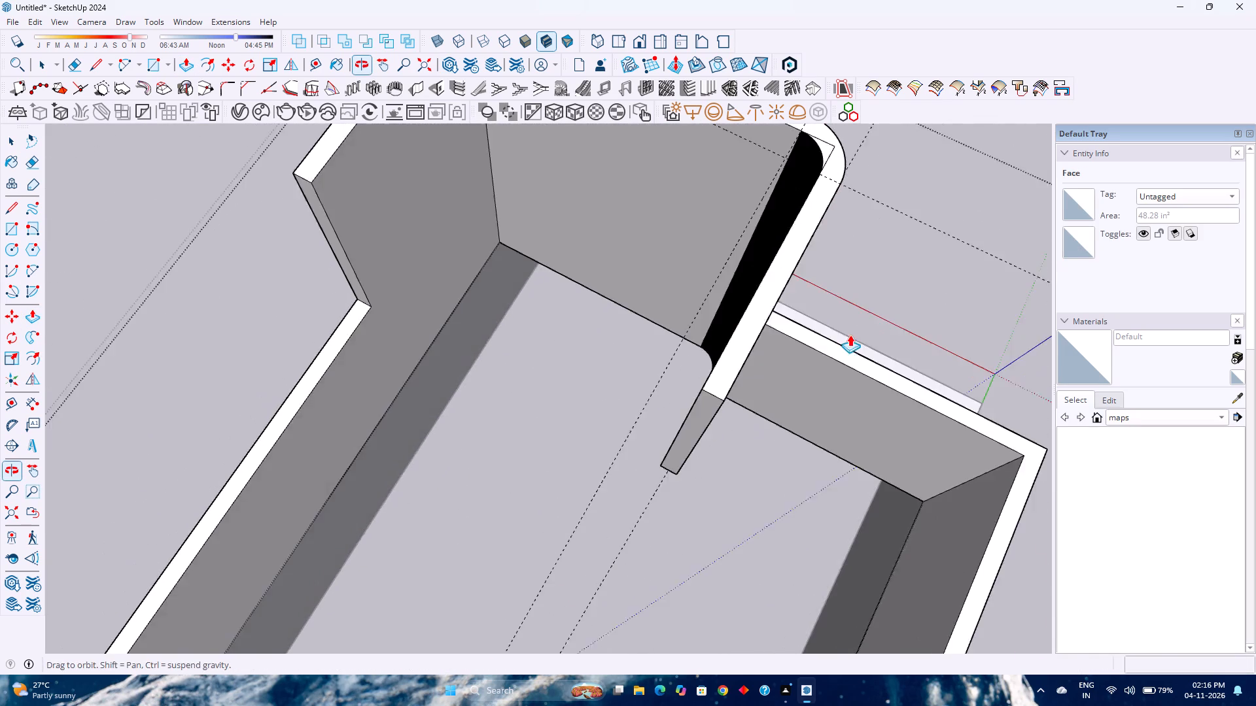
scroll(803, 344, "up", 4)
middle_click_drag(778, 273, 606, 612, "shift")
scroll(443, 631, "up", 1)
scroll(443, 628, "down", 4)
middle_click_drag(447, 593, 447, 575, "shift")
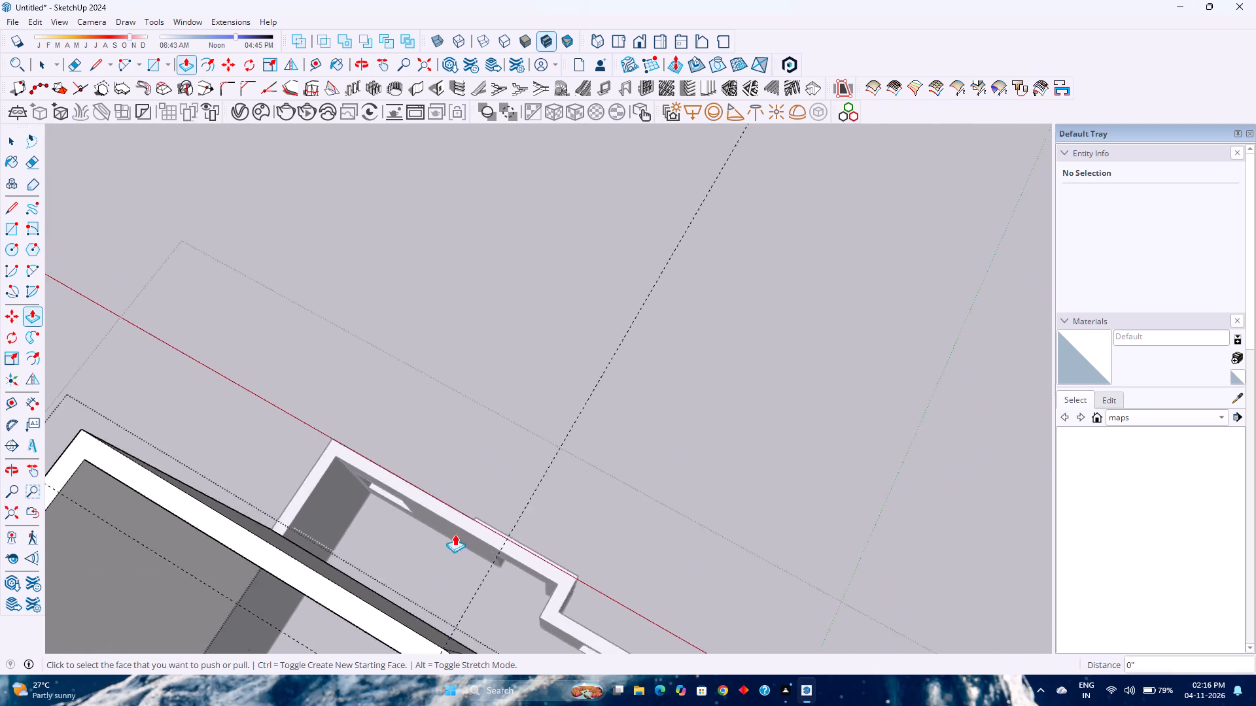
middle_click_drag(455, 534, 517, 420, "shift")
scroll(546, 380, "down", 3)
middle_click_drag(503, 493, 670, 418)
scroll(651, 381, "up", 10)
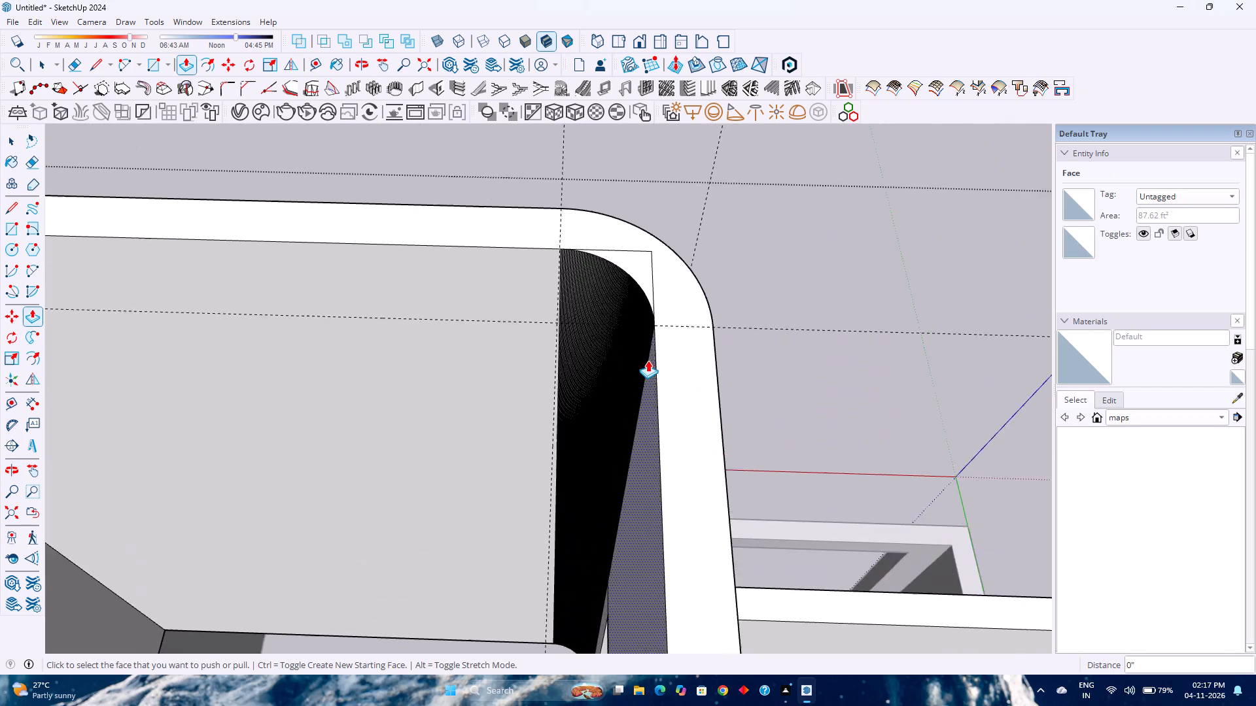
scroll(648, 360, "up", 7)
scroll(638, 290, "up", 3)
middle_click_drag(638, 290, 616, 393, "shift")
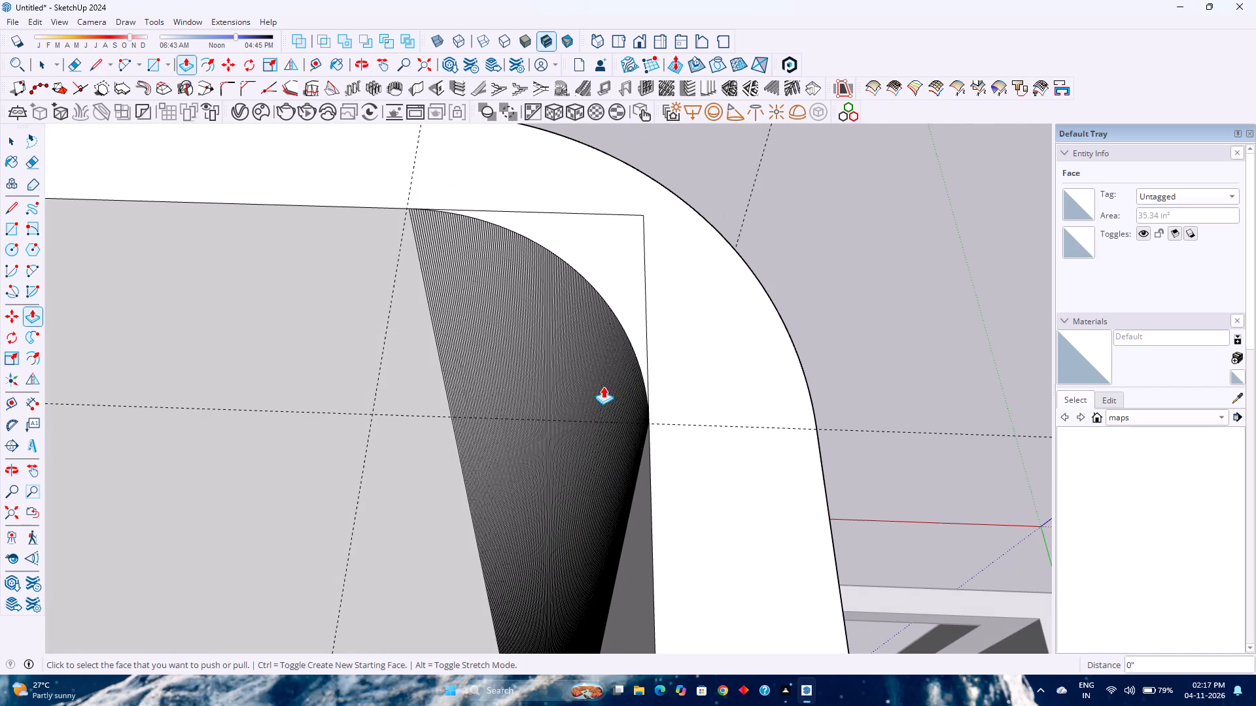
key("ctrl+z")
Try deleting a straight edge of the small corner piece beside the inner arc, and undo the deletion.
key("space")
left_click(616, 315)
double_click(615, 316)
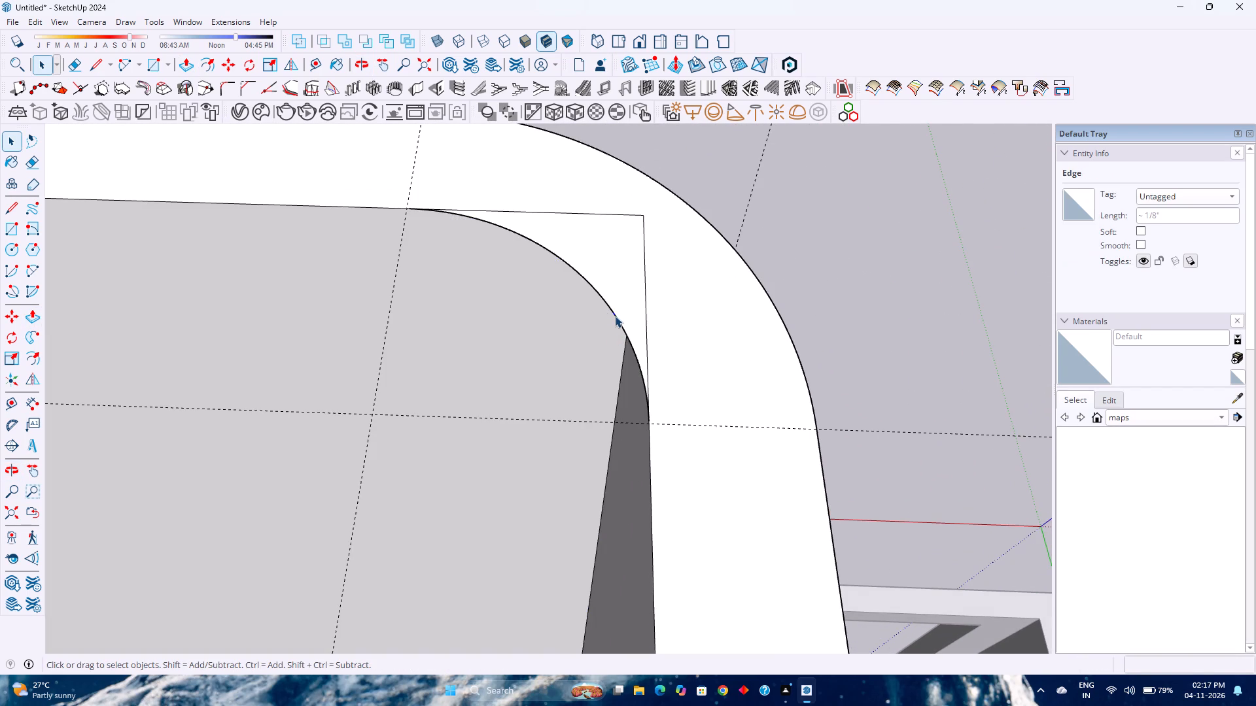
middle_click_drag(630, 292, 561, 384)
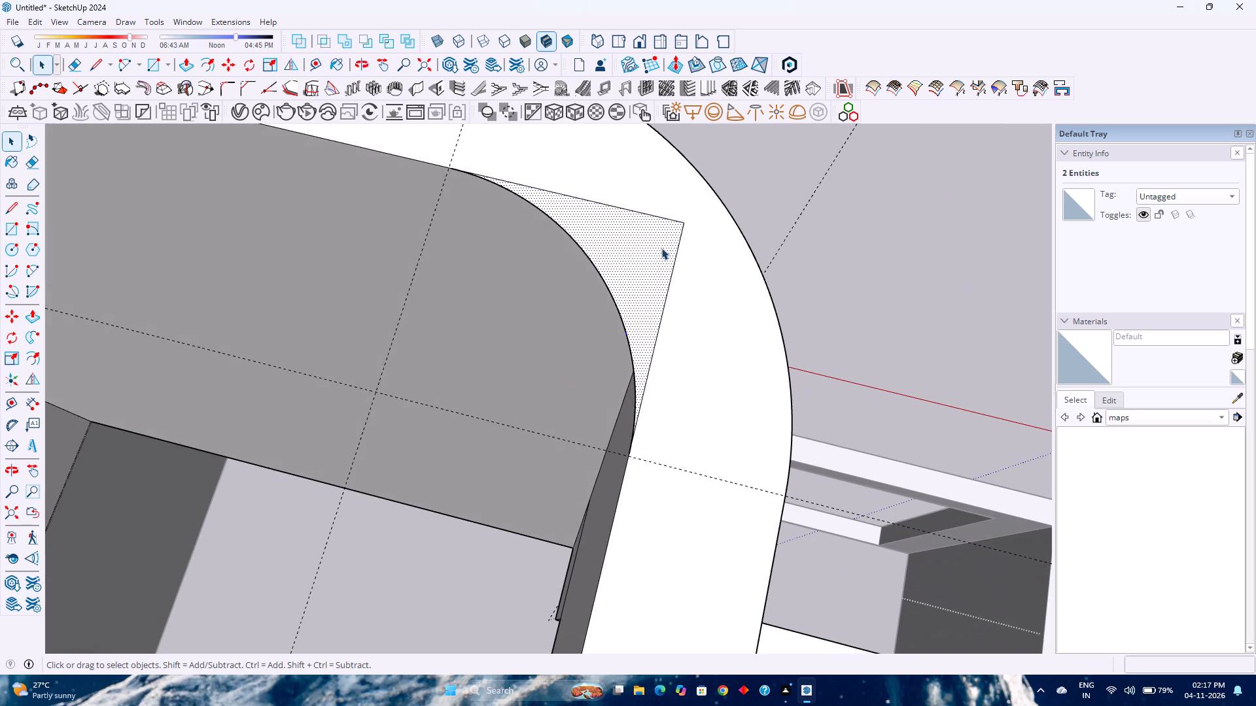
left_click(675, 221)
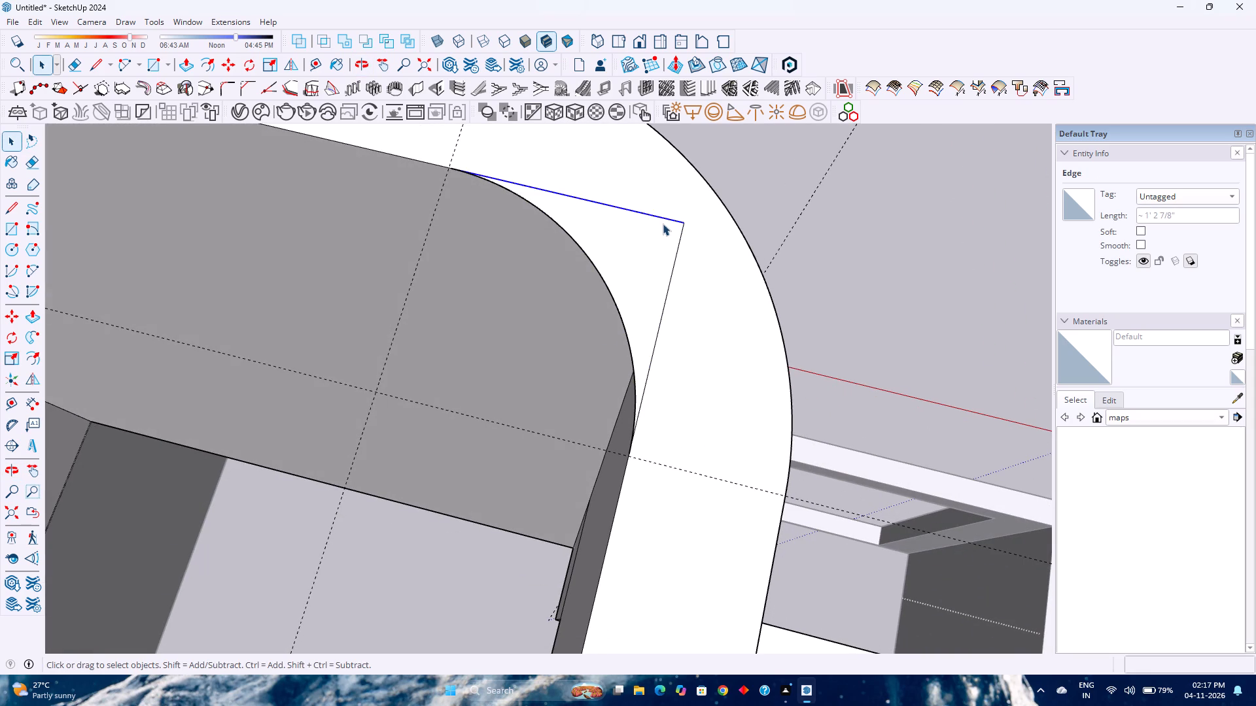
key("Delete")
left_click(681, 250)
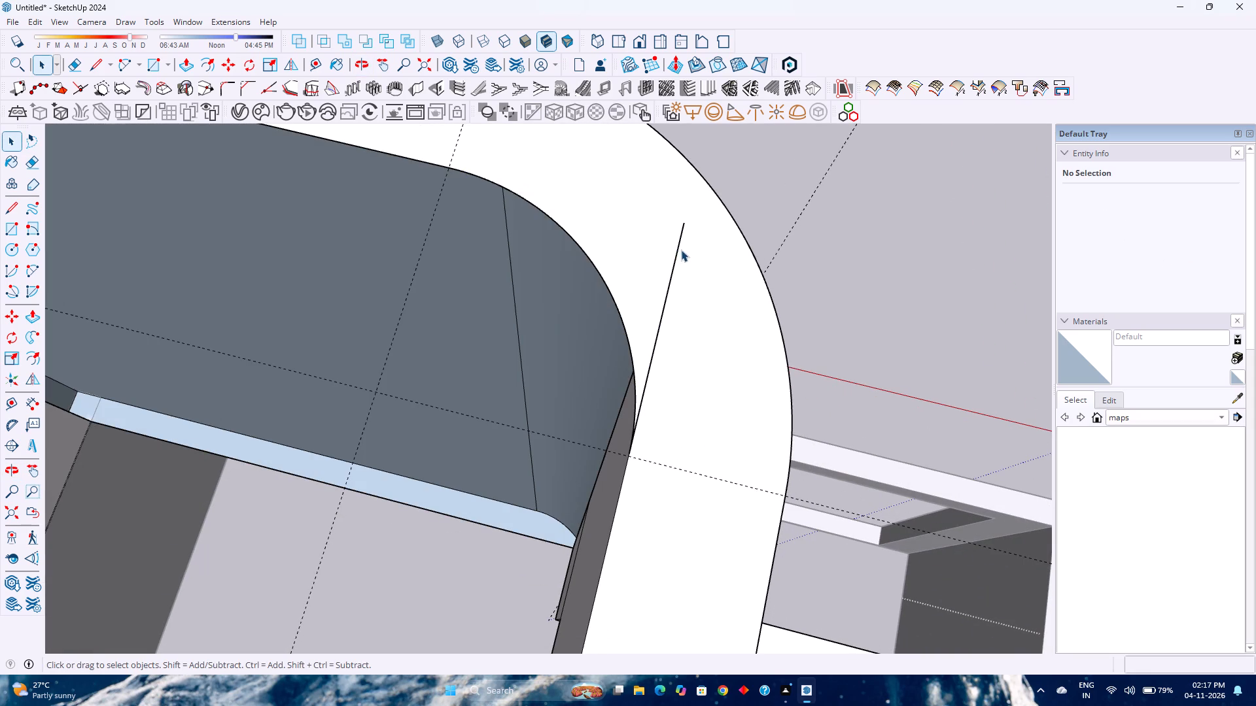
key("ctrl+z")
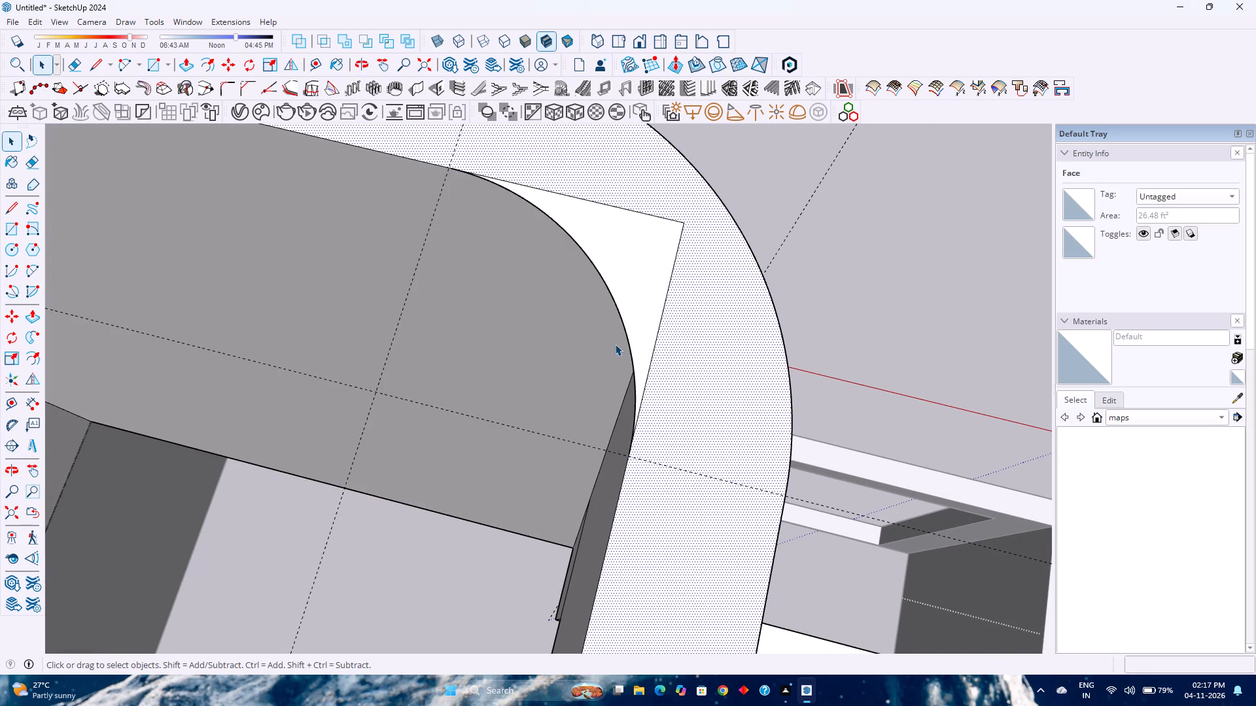
Move the small inner corner piece, with its bounding edges, 2' outward off the wall top along the green axis.
middle_click(615, 344)
left_click(645, 356)
left_click(635, 361)
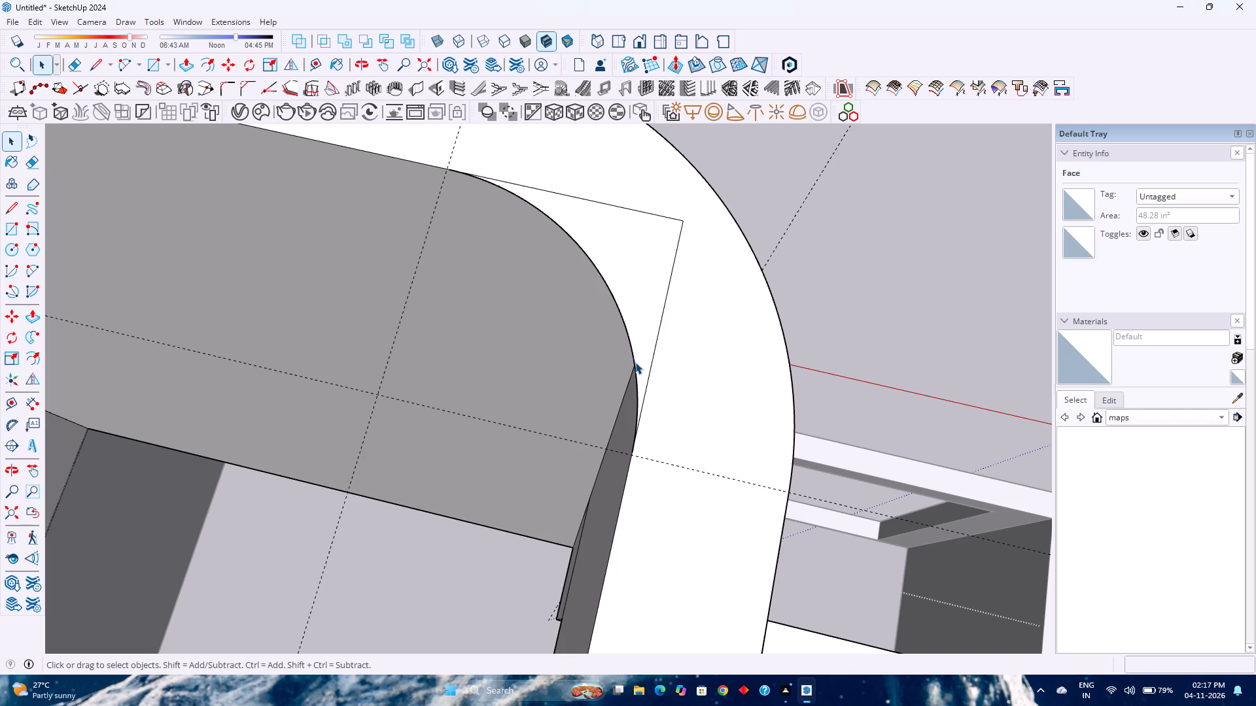
double_click(635, 363)
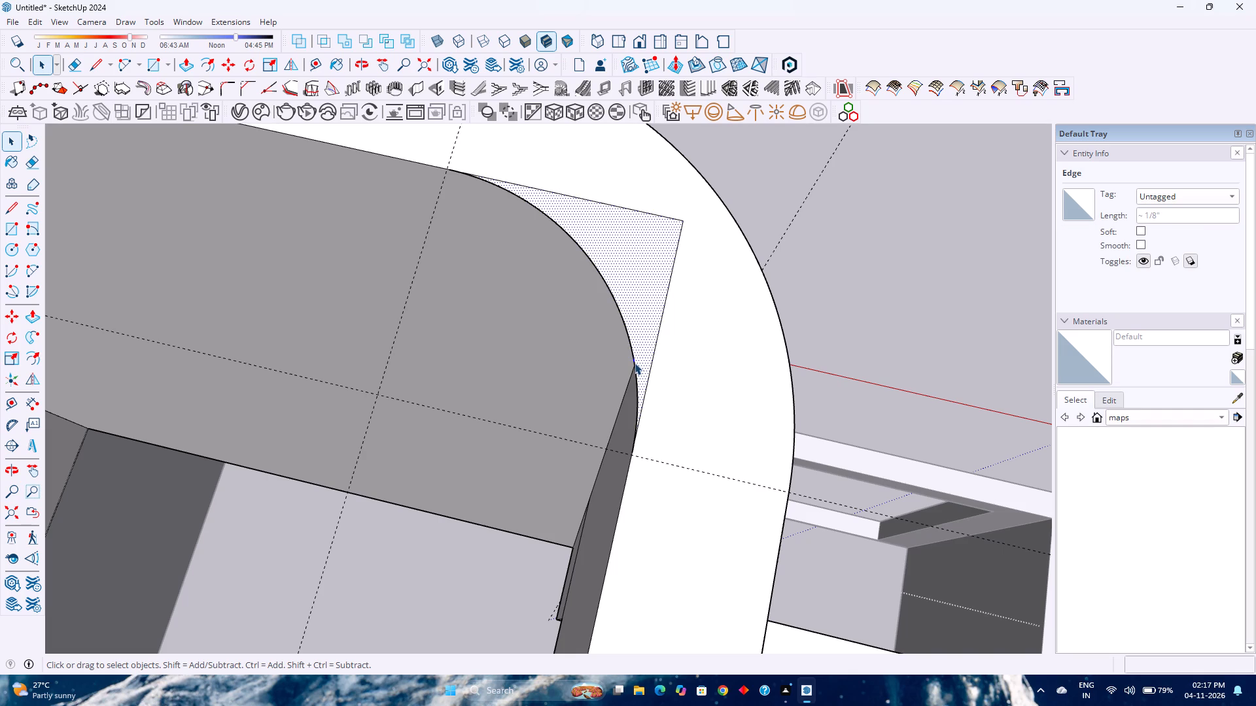
double_click(634, 363)
double_click(634, 363)
left_click(634, 362)
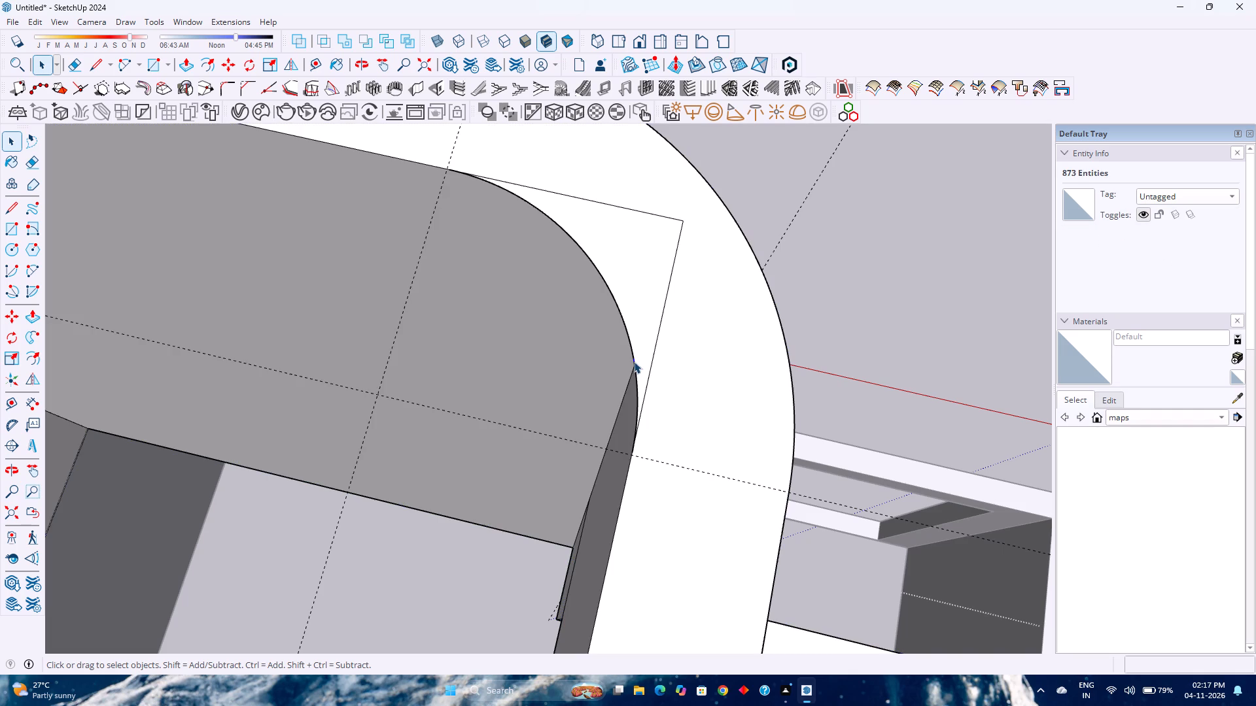
double_click(634, 361)
left_click(633, 356)
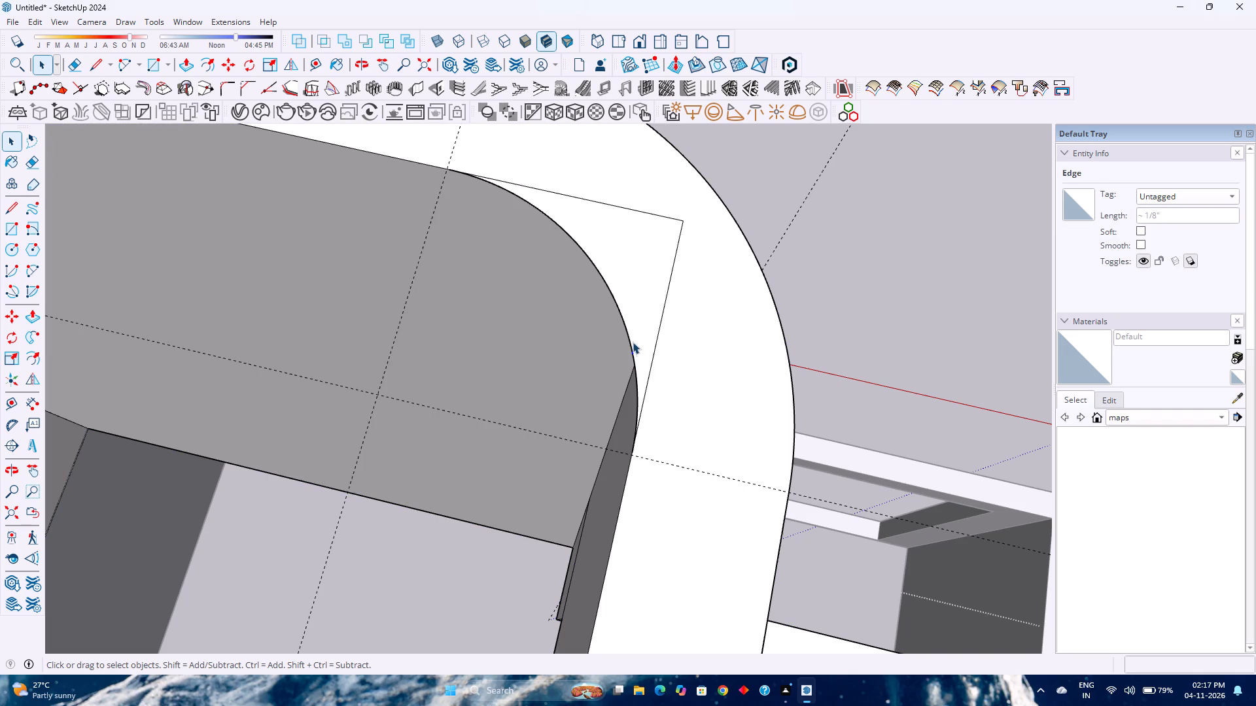
double_click(633, 325)
key("m")
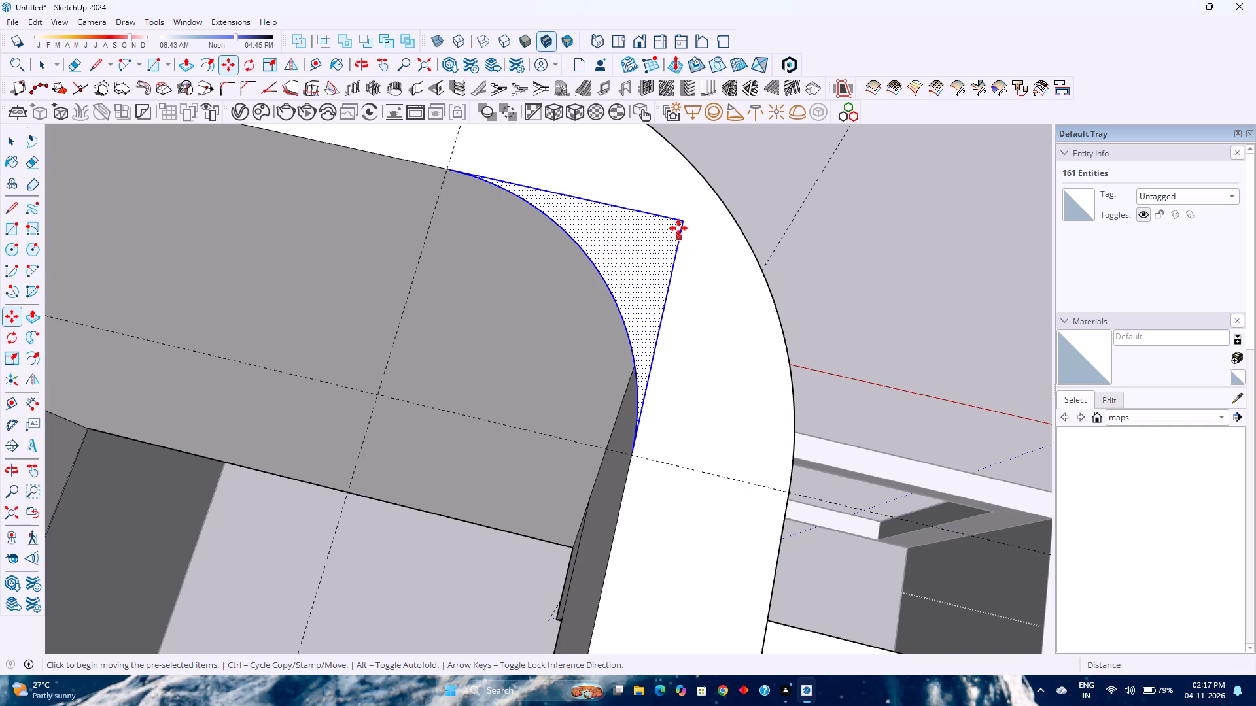
left_click(680, 220)
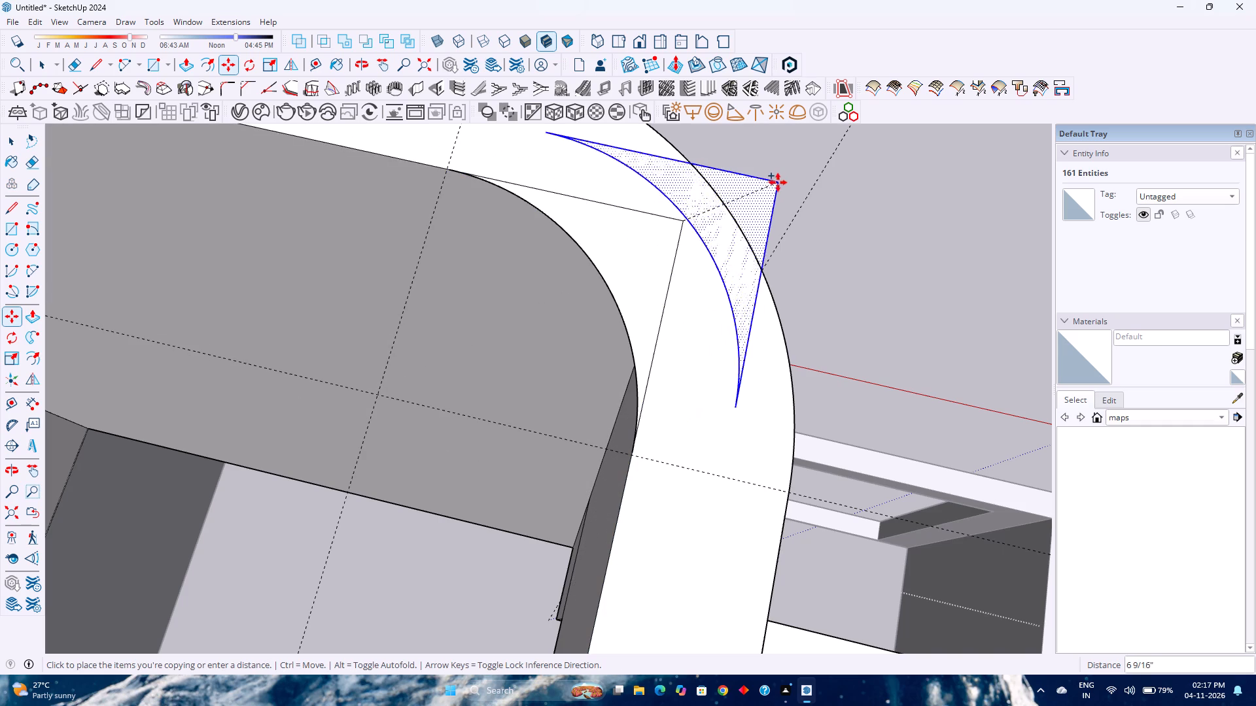
middle_click_drag(782, 181, 656, 315, "shift")
middle_click_drag(654, 318, 646, 327, "shift")
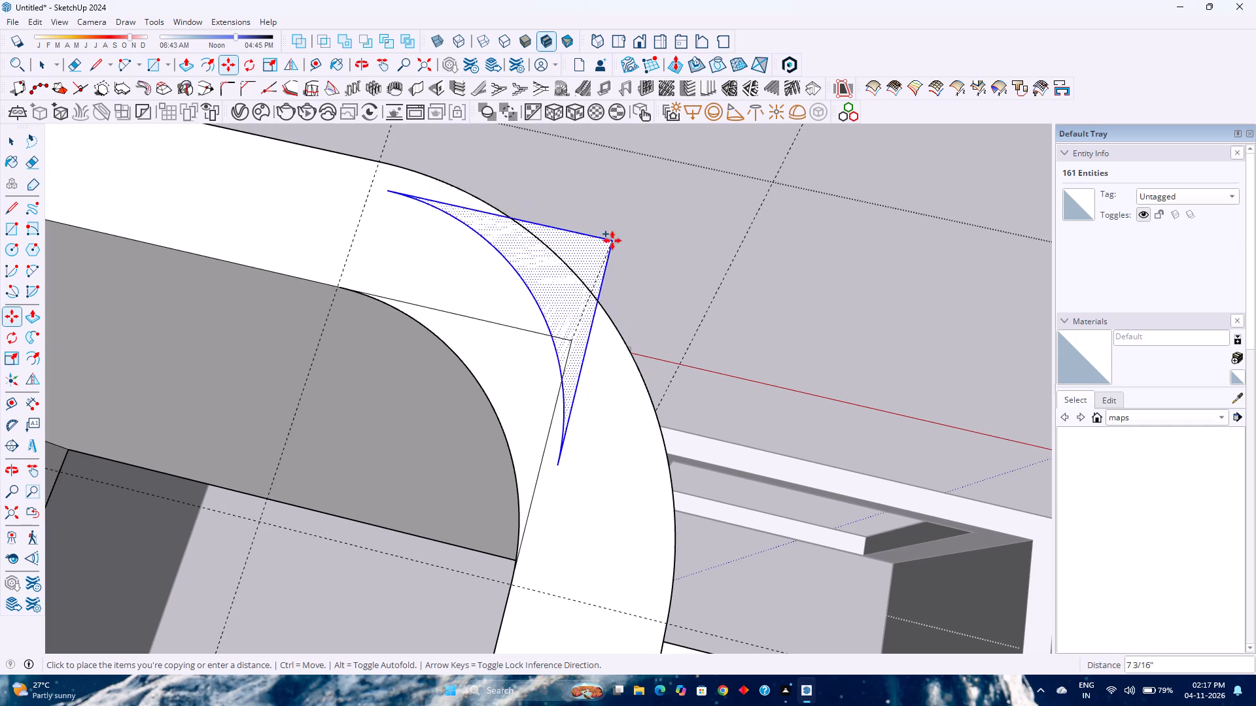
middle_click_drag(625, 226, 591, 446, "shift")
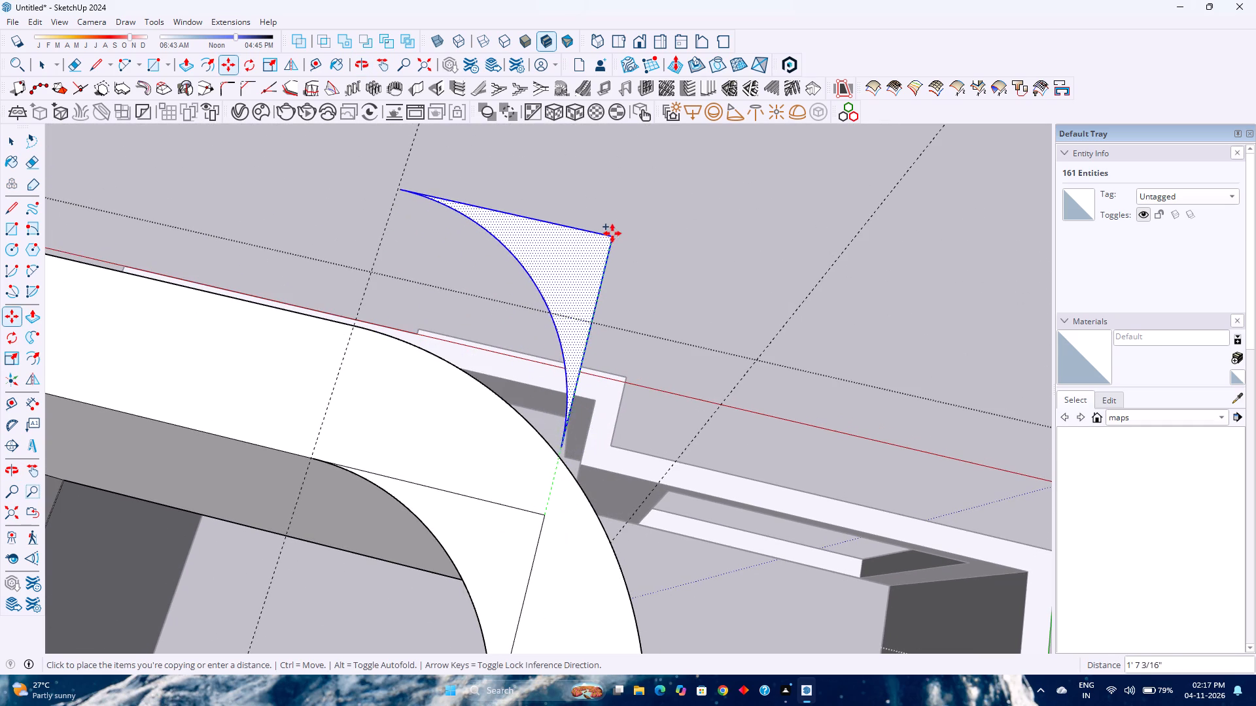
type("2'")
key("Return")
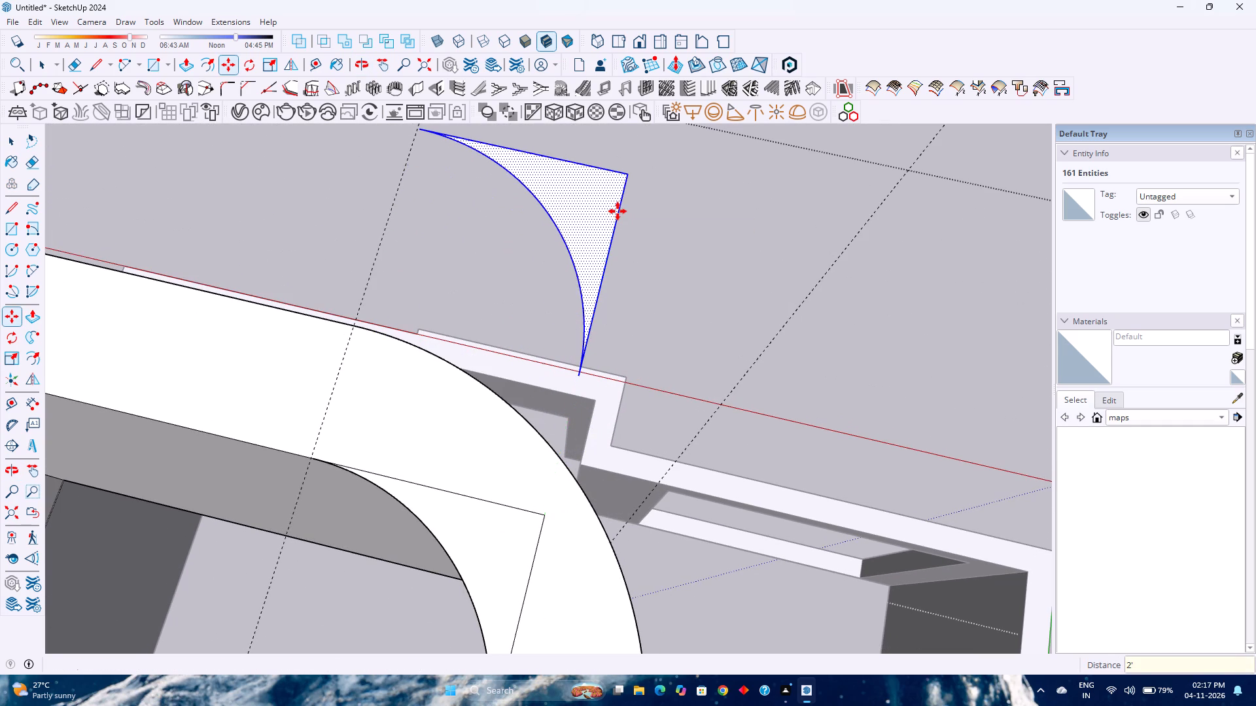
Erase a segment near the middle of the inner arc left behind at the corner.
key("space")
key("e")
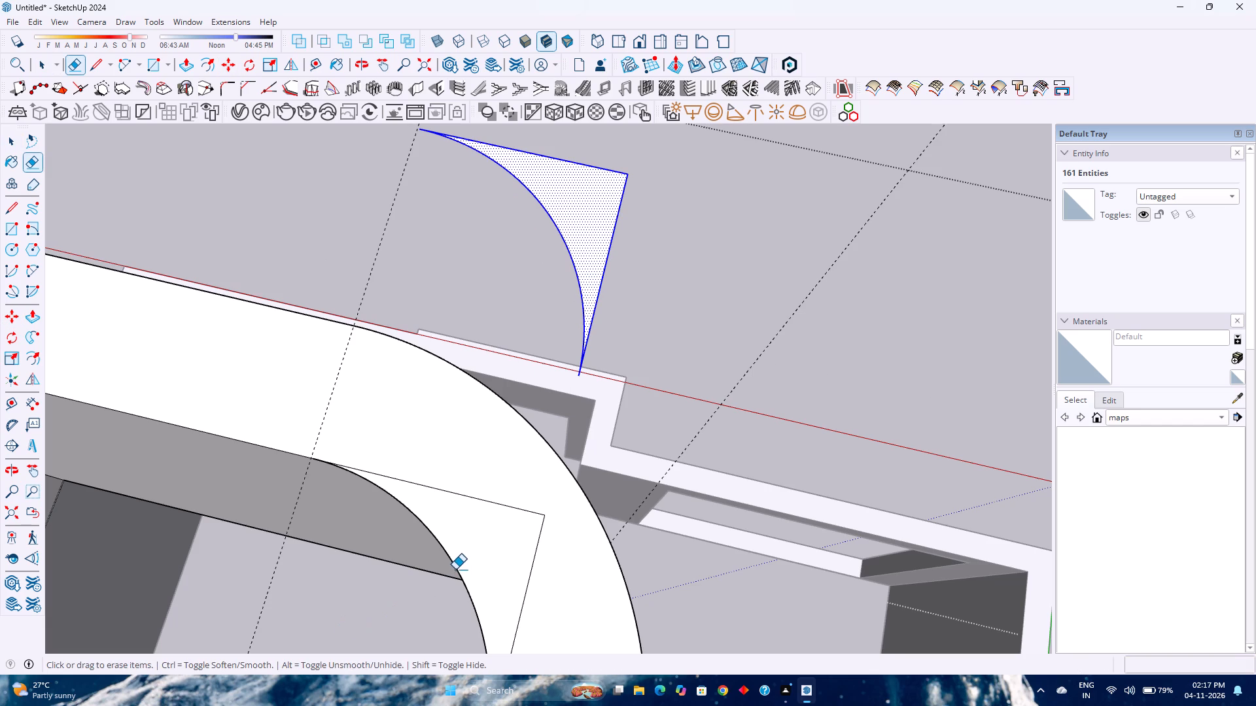
left_click(455, 569)
left_click(457, 568)
left_click(459, 569)
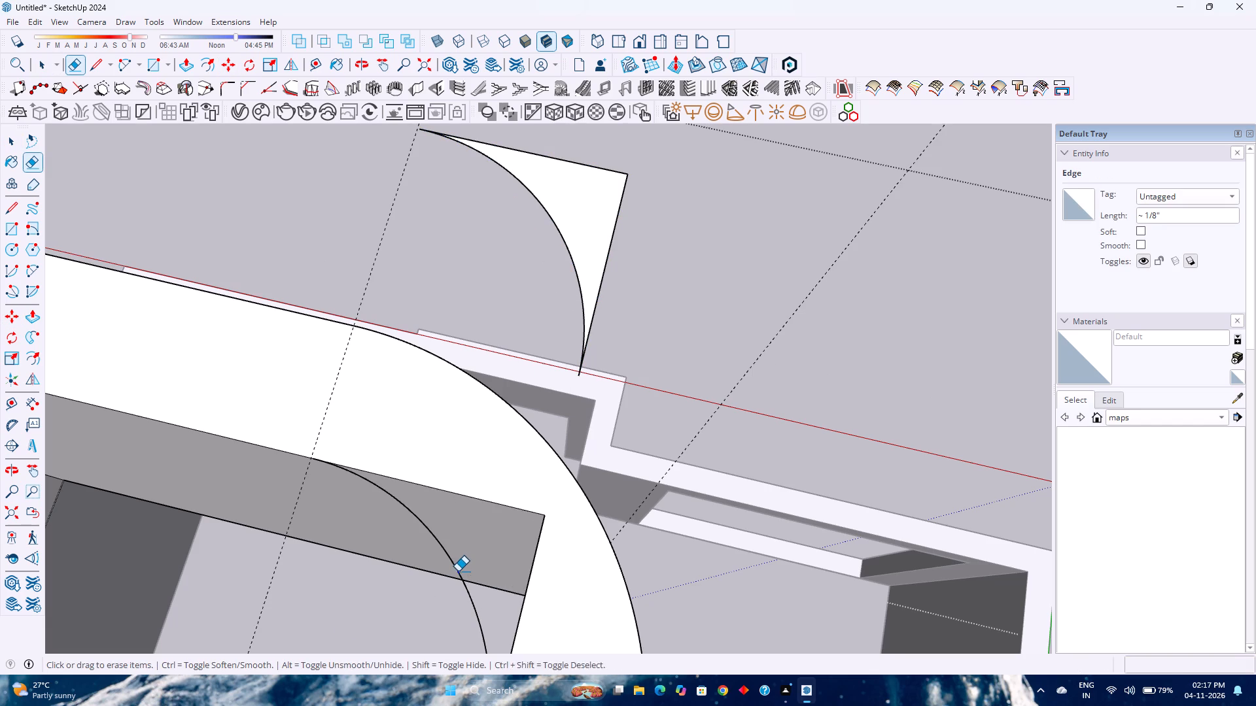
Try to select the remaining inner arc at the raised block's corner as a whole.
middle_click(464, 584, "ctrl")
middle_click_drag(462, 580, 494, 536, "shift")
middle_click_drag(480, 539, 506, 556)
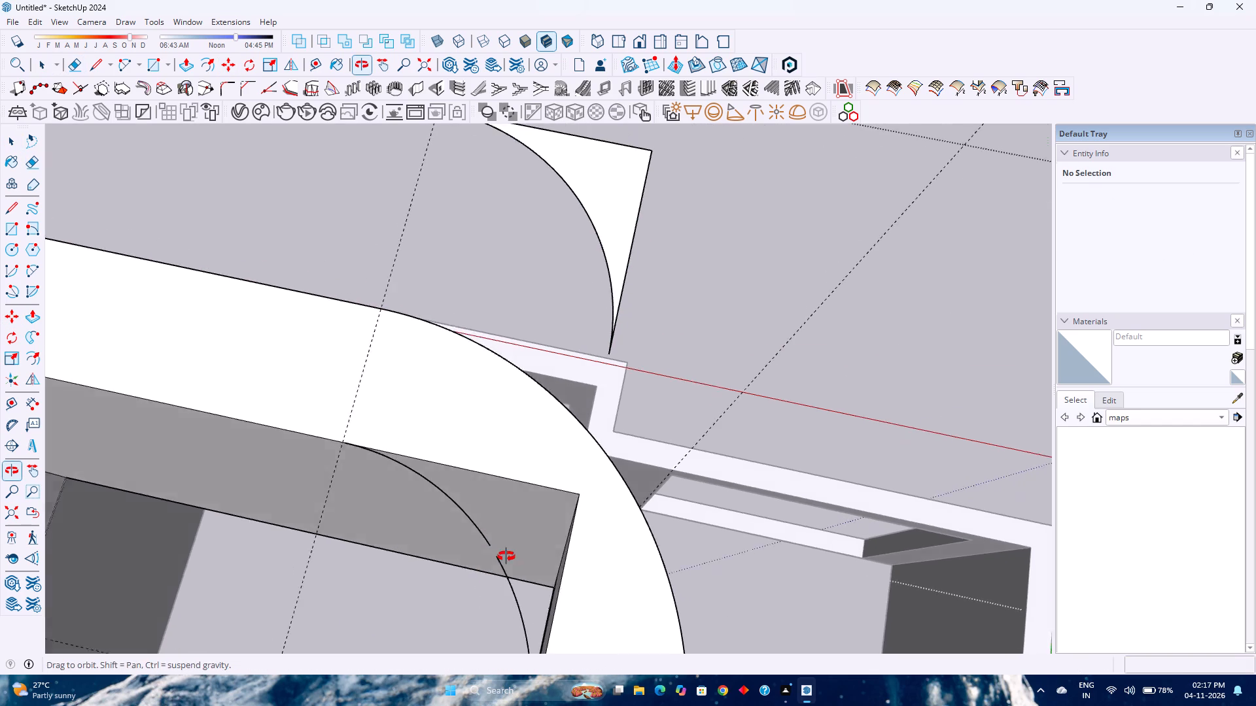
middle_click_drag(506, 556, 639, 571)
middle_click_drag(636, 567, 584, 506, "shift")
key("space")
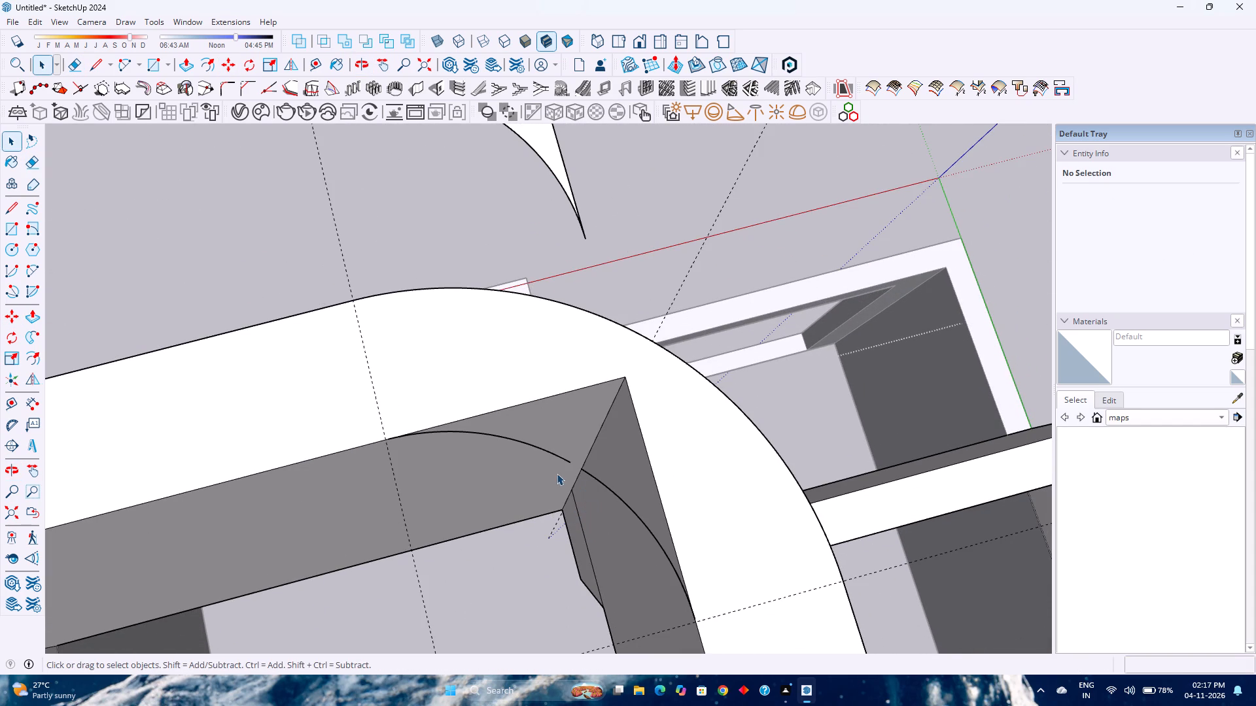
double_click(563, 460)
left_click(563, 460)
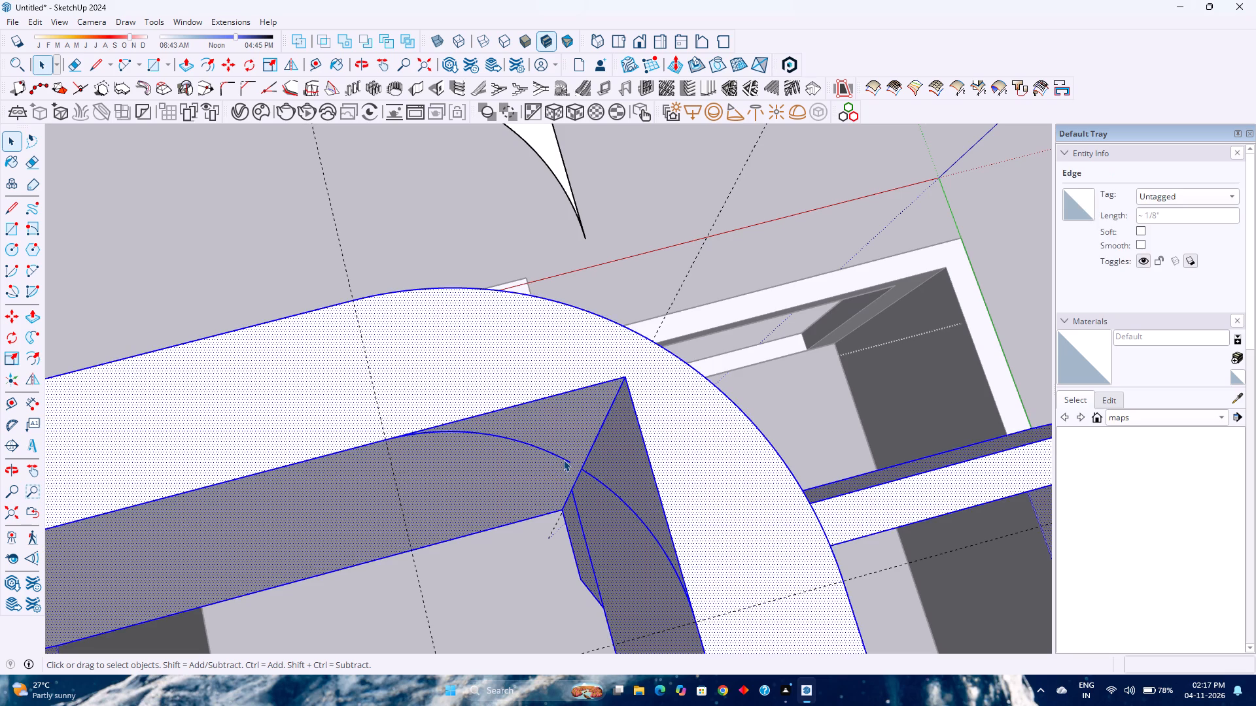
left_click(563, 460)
Erase inner arc segments close to where one end of the arc meets the inner wall-top edge.
middle_click_drag(556, 463, 654, 479)
middle_click_drag(611, 509, 565, 445, "shift")
middle_click_drag(529, 447, 604, 441)
scroll(604, 441, "up", 1)
scroll(604, 439, "down", 3)
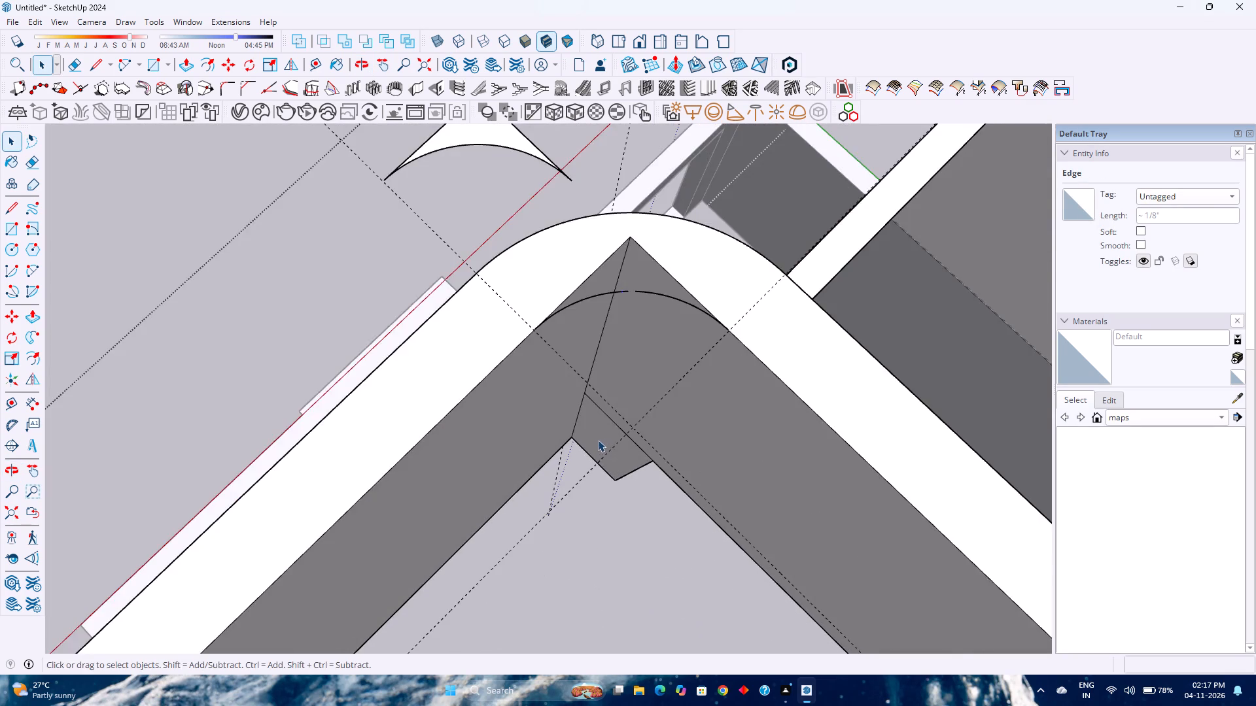
scroll(598, 440, "down", 3)
middle_click_drag(593, 422, 591, 477, "shift")
middle_click_drag(594, 482, 608, 511)
middle_click(609, 511)
middle_click_drag(648, 565, 618, 498, "shift")
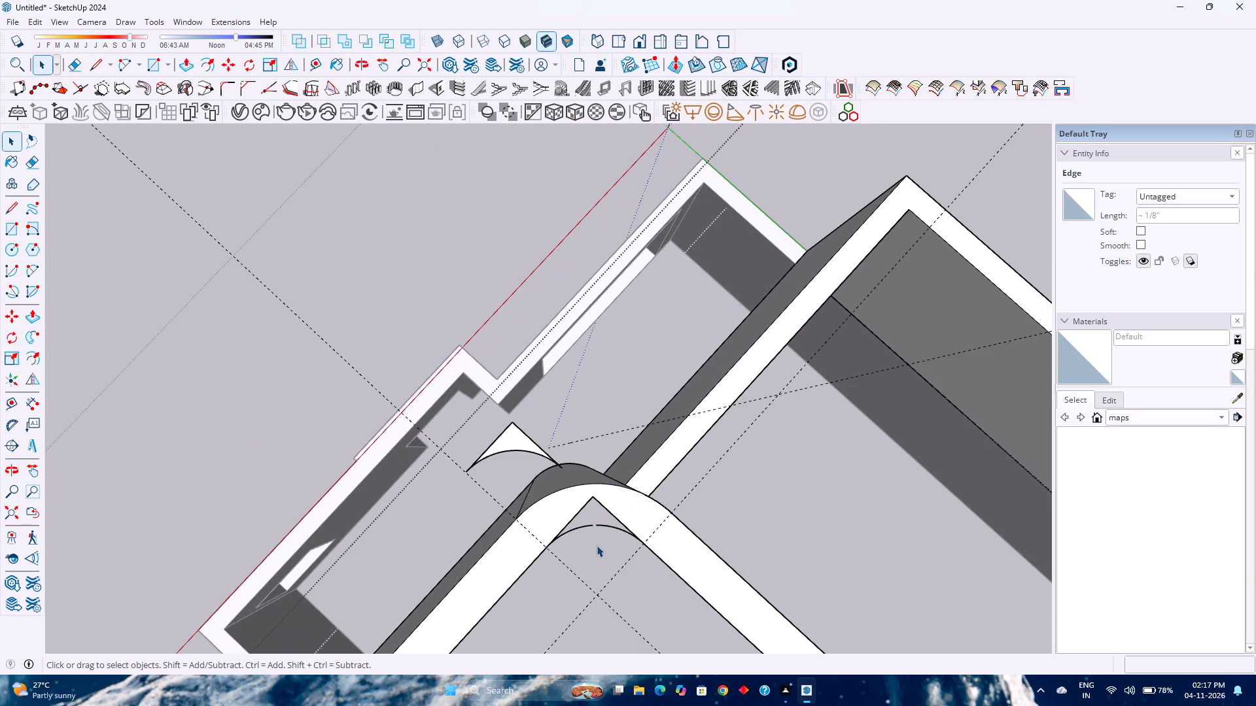
key("e")
scroll(559, 542, "up", 8)
scroll(498, 548, "down", 2)
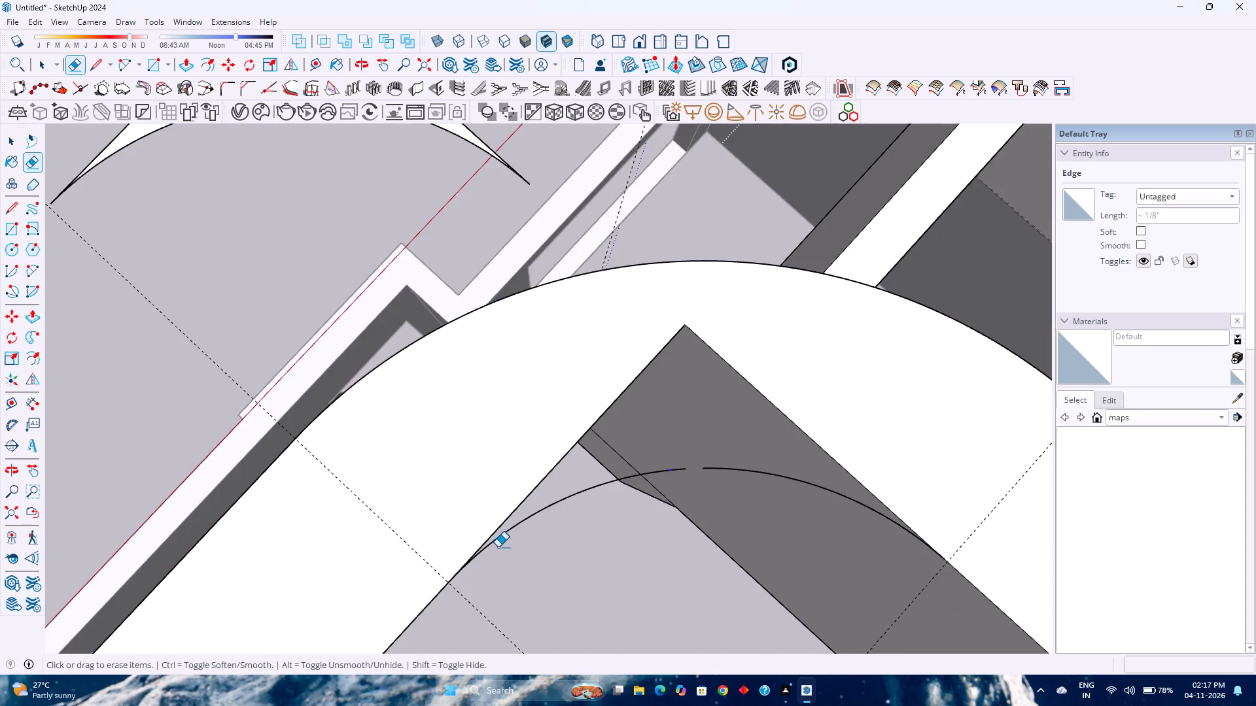
middle_click_drag(498, 546, 525, 534)
left_click_drag(521, 535, 510, 541)
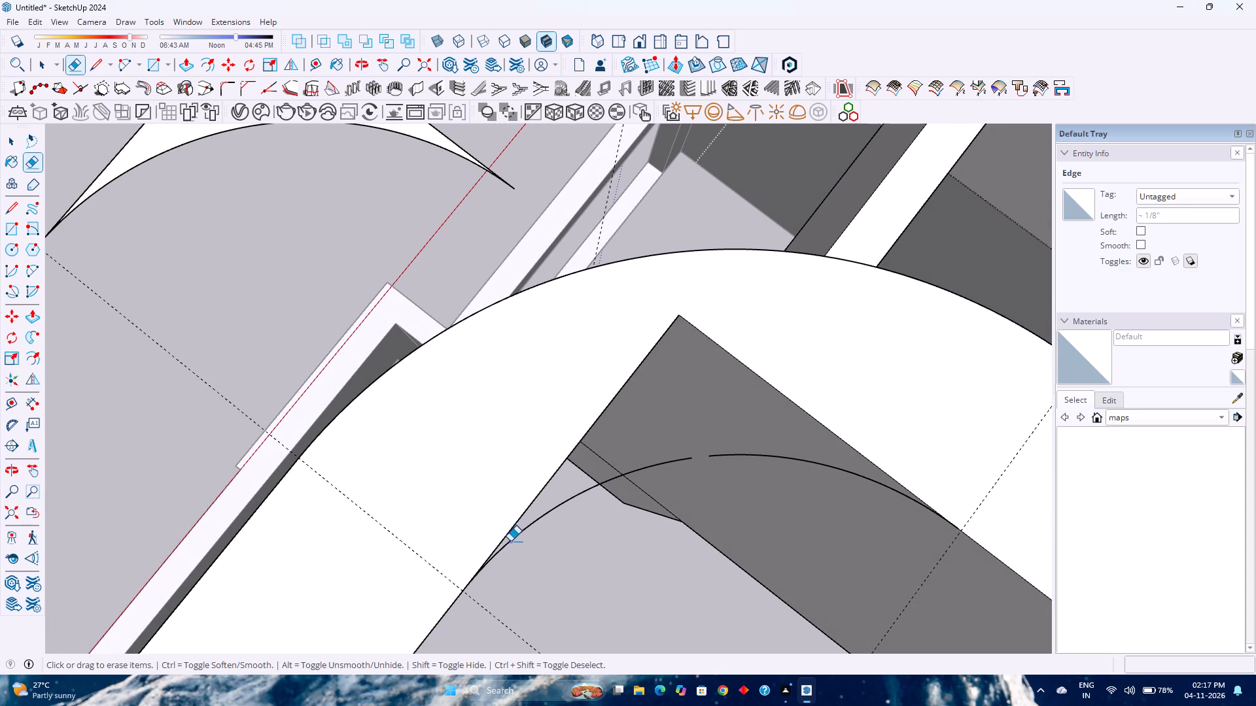
left_click_drag(510, 541, 495, 554)
left_click(495, 554)
key("Escape")
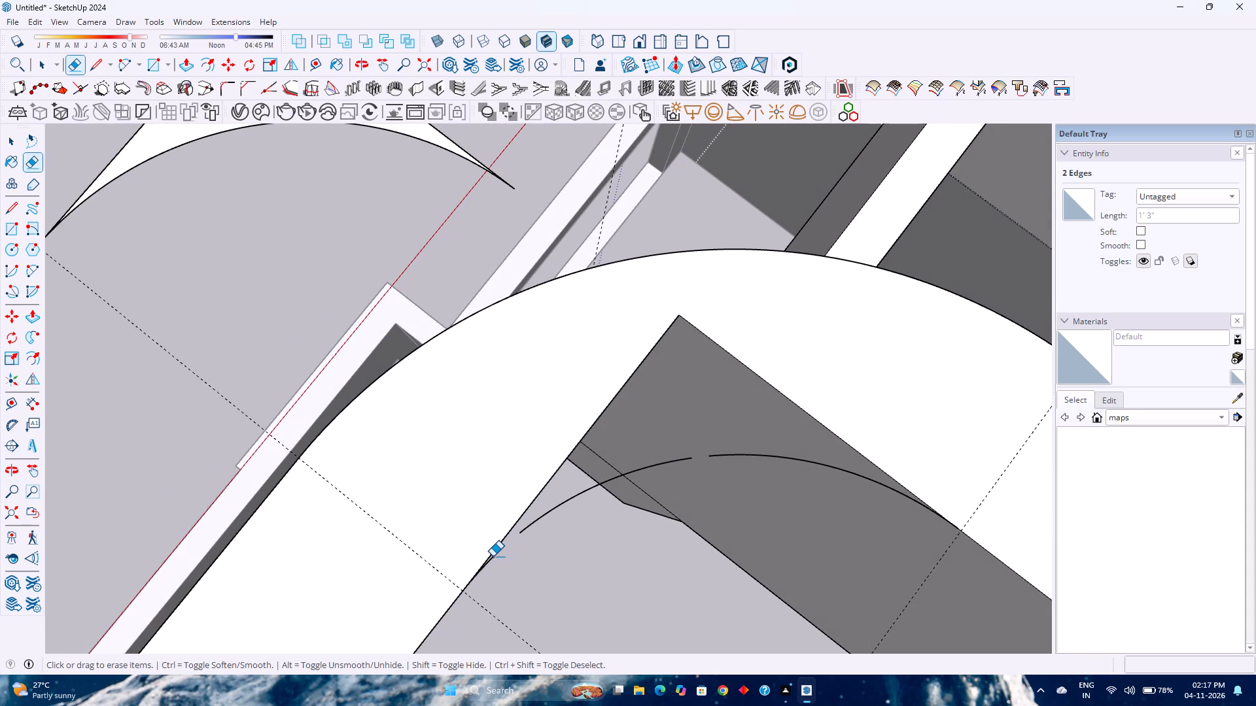
left_click(493, 559)
Erase more of the leftover arc segments running close along the inner wall-top edge.
scroll(488, 569, "up", 4)
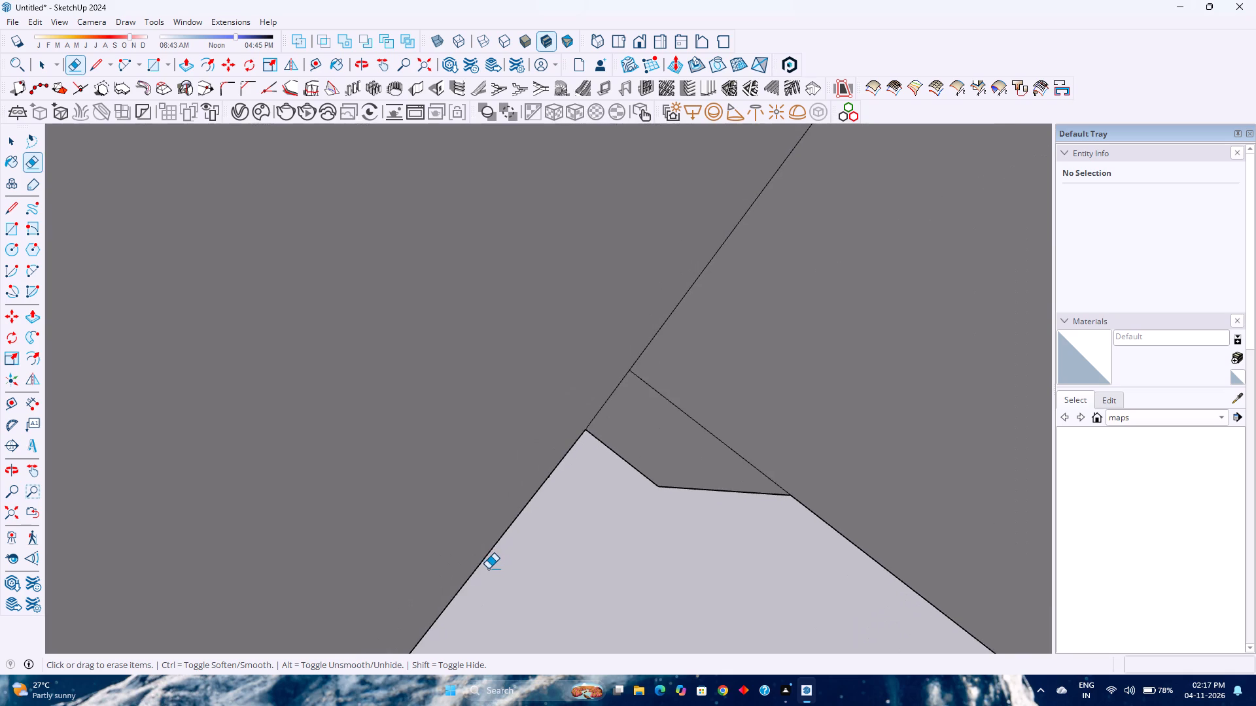
scroll(487, 569, "down", 2)
left_click(434, 566)
middle_click_drag(434, 566, 491, 481, "shift")
left_click(472, 492)
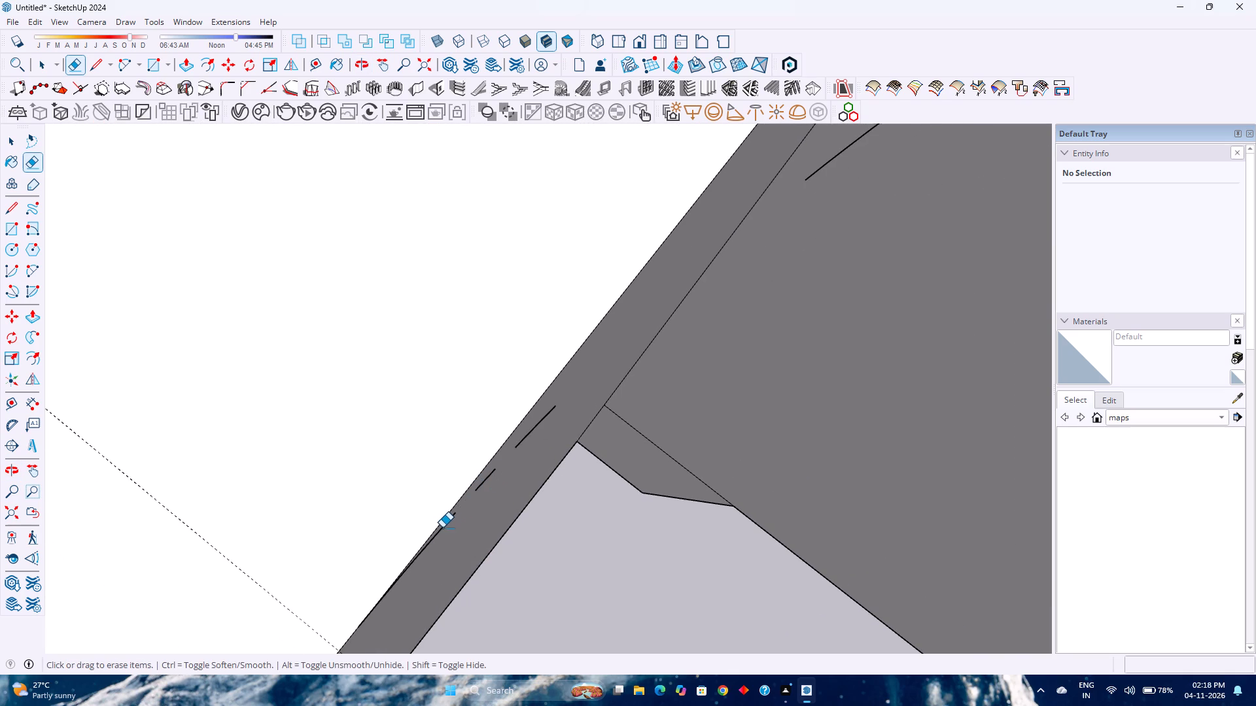
left_click(442, 528)
left_click(432, 539)
middle_click_drag(432, 539, 464, 489, "shift")
scroll(426, 544, "up", 2)
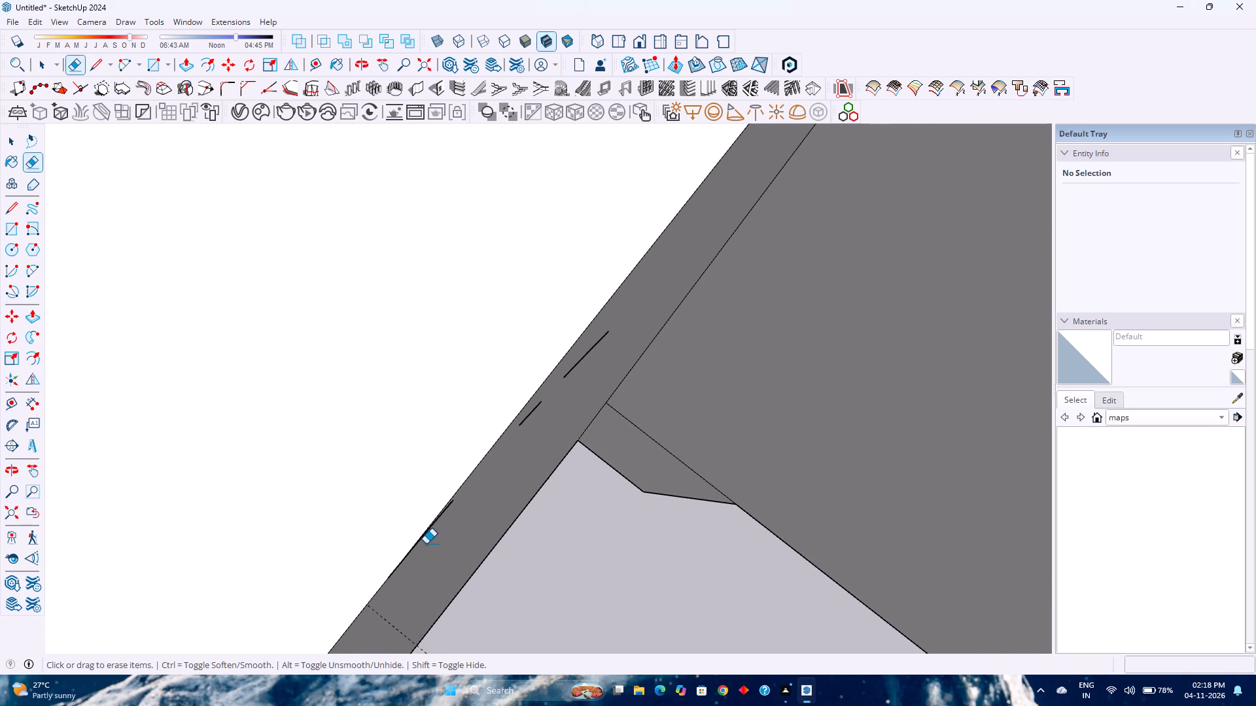
scroll(426, 544, "up", 1)
scroll(425, 544, "down", 1)
scroll(425, 544, "up", 13)
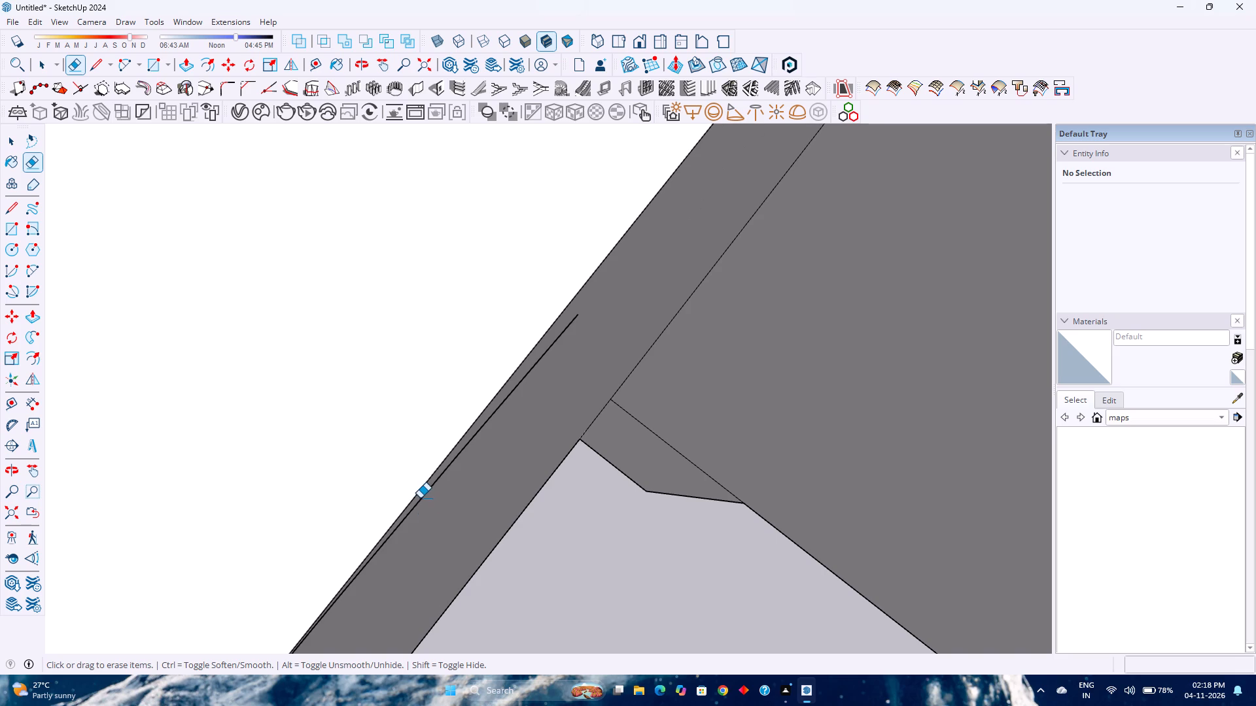
left_click(420, 498)
left_click(472, 436)
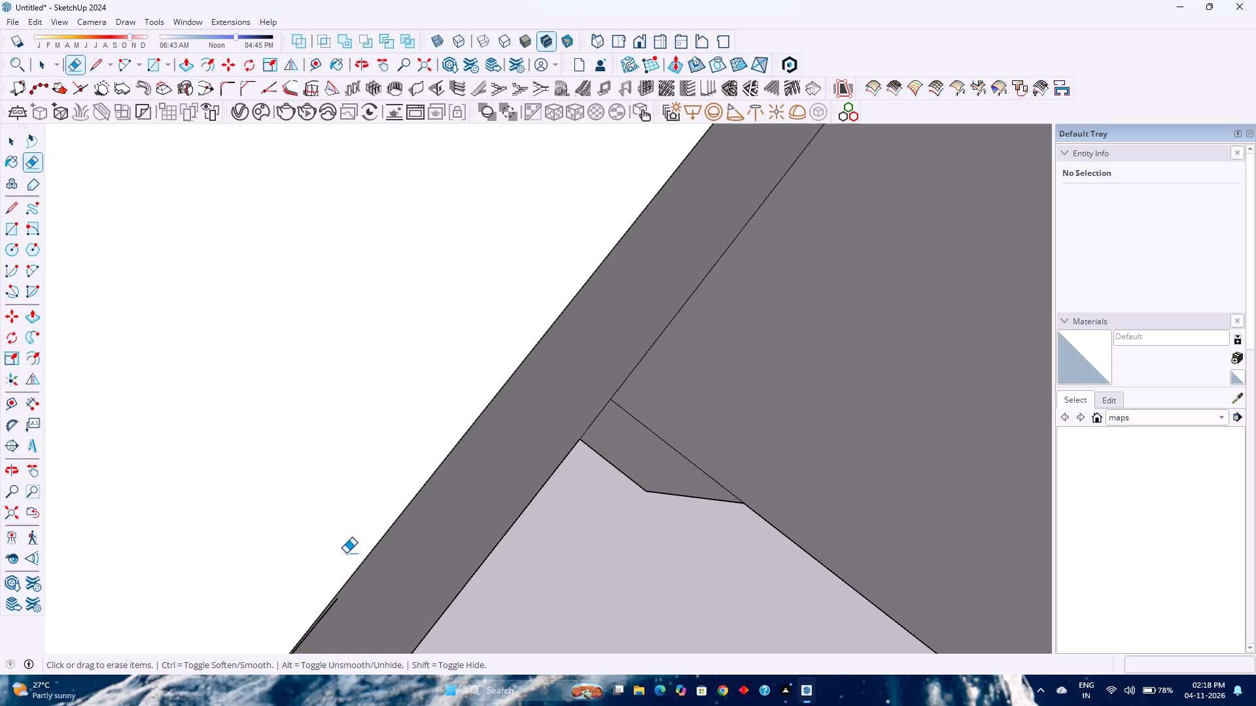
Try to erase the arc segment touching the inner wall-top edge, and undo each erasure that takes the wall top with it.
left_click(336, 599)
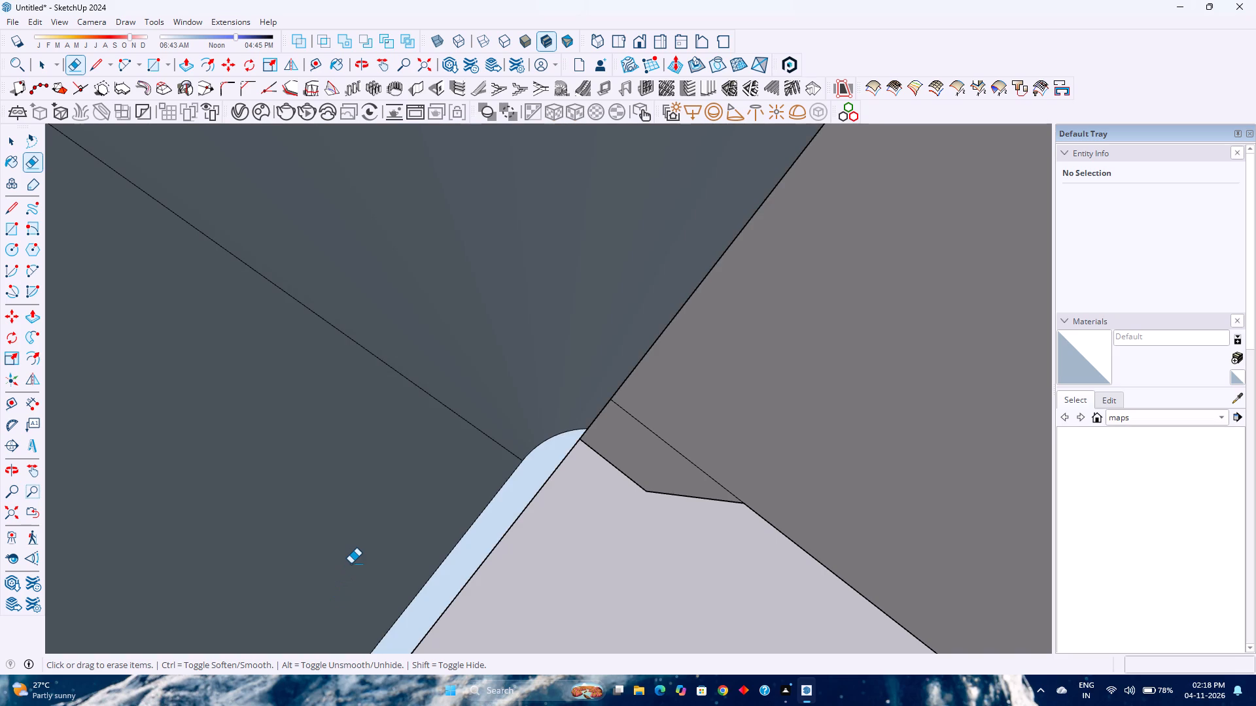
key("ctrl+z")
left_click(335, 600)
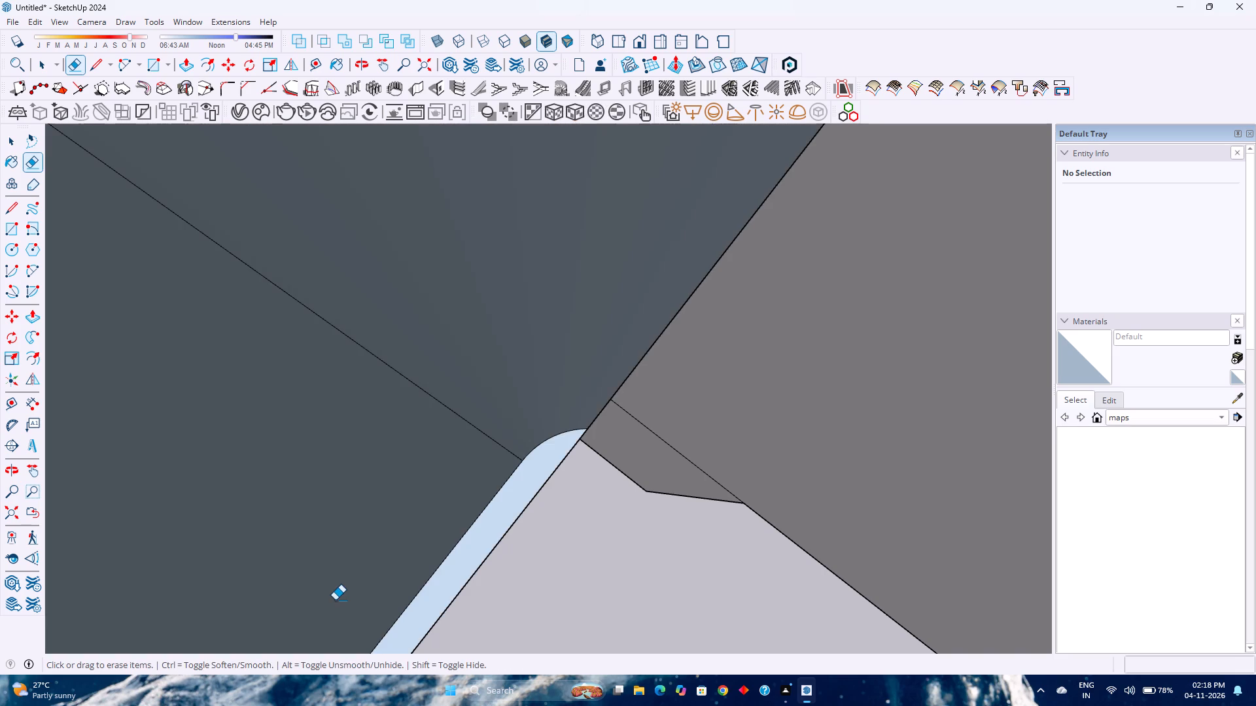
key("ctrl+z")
Erase the short leftover arc segments lying just inside the inner wall-top edge at this end of the arc.
scroll(340, 592, "down", 2)
middle_click_drag(342, 590, 429, 466, "shift")
middle_click(429, 466, "shift")
scroll(380, 509, "up", 2)
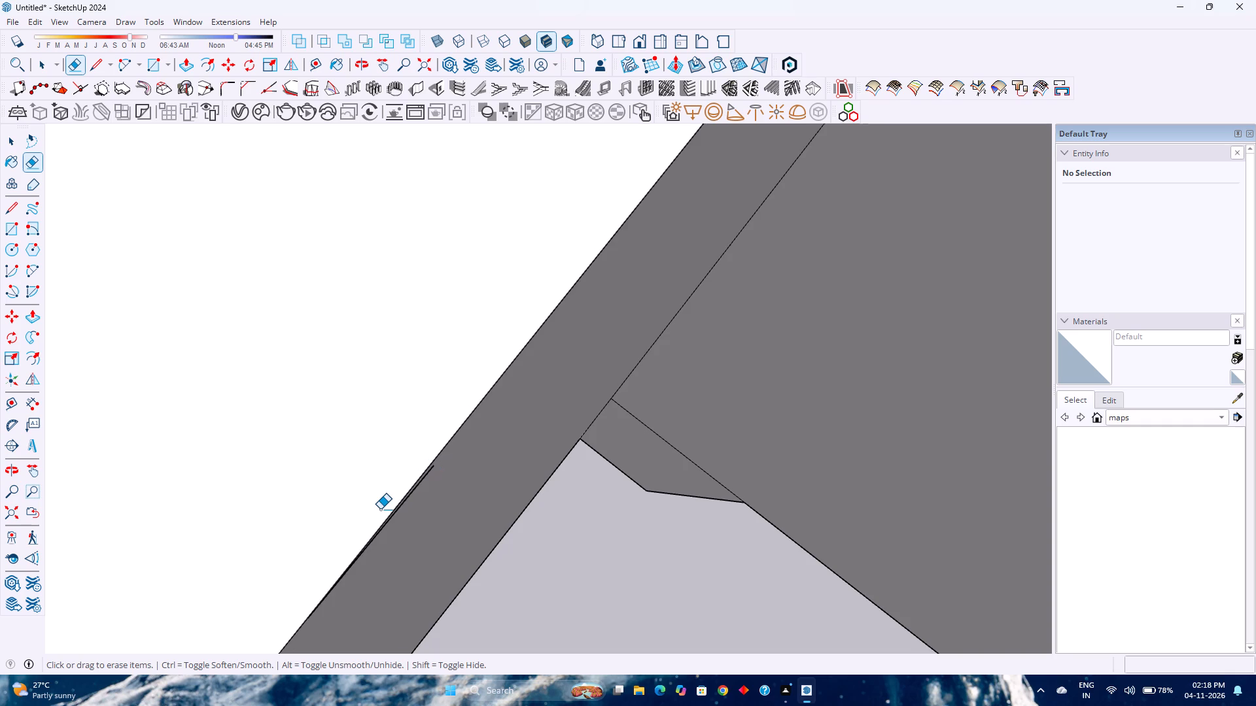
scroll(380, 509, "up", 16)
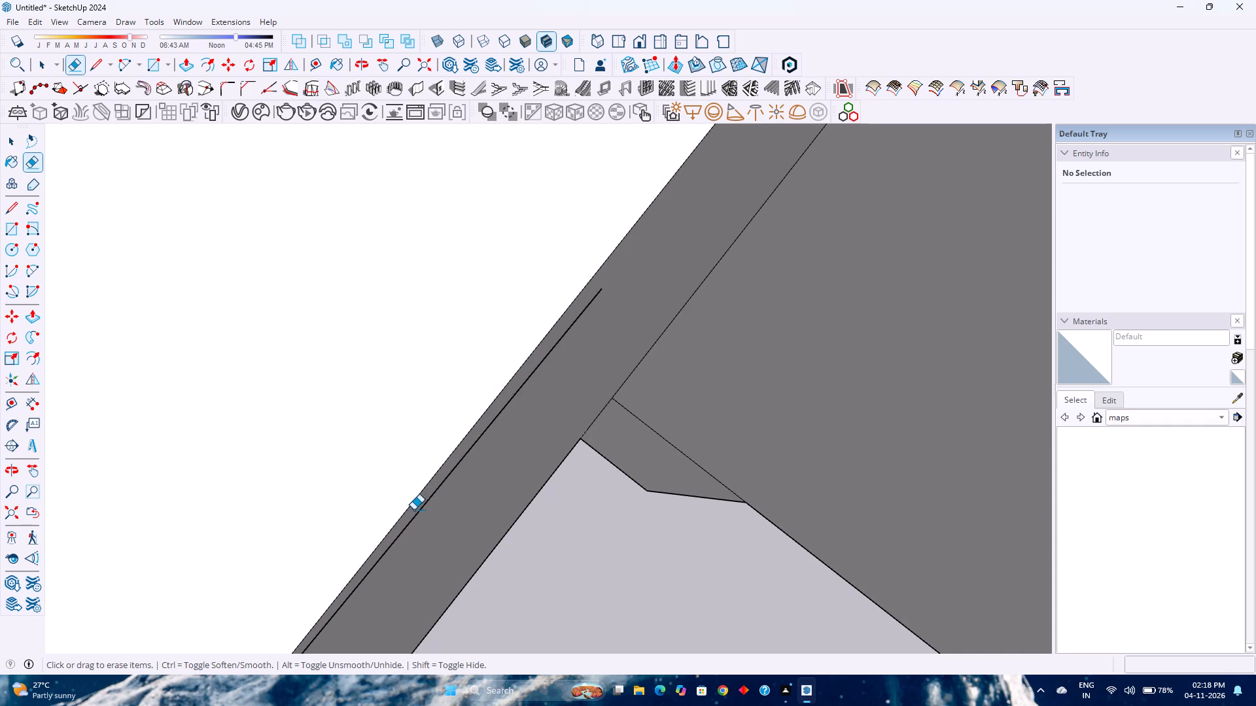
left_click(421, 507)
scroll(419, 507, "down", 20)
scroll(419, 507, "down", 12)
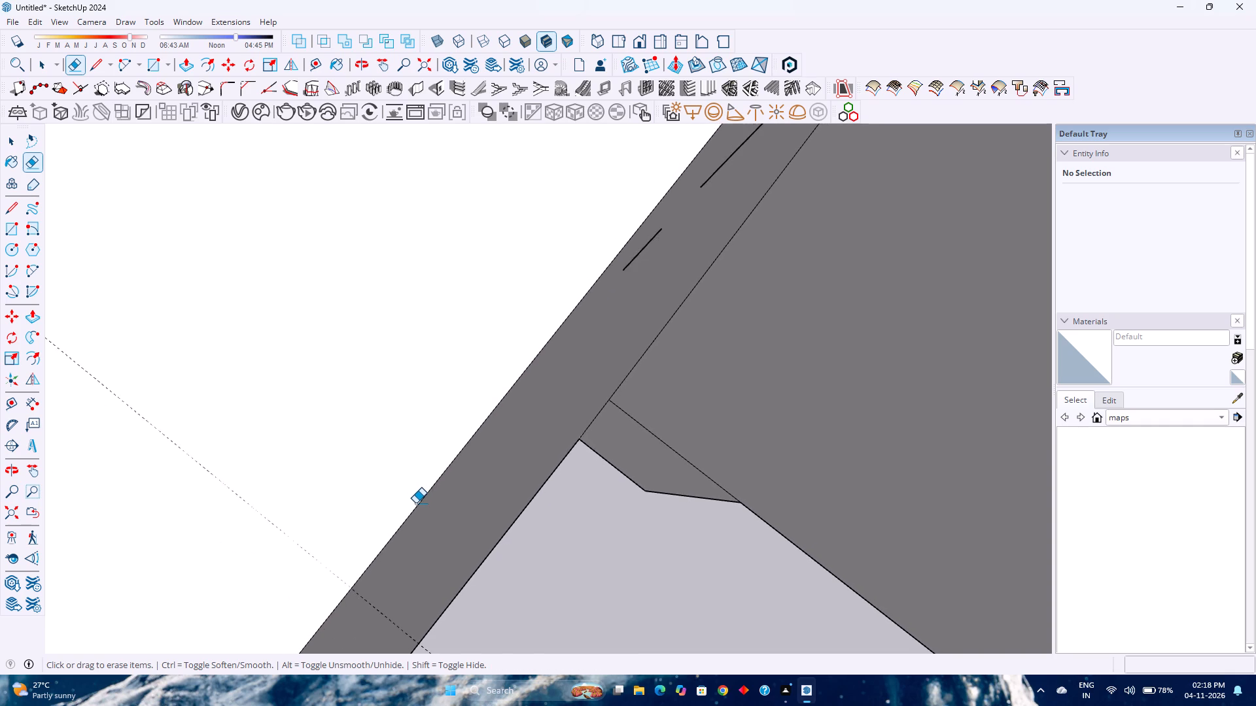
scroll(415, 503, "down", 12)
middle_click_drag(470, 462, 444, 510, "shift")
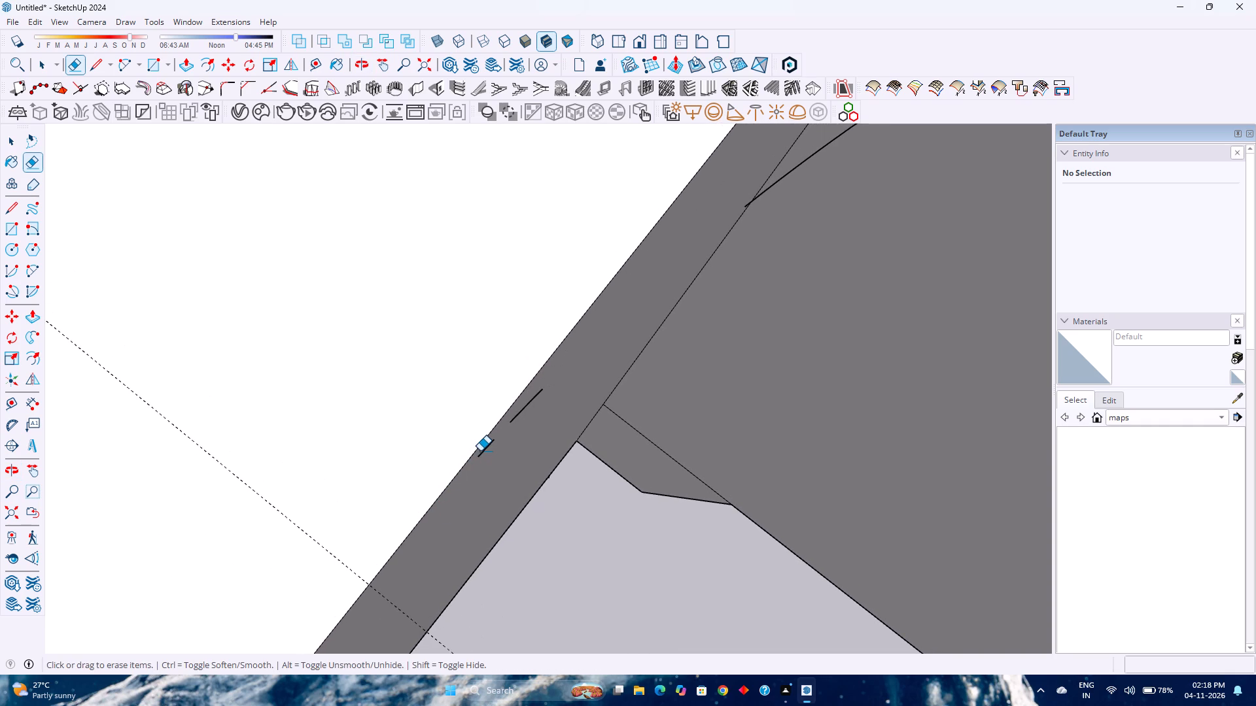
left_click(481, 451)
left_click(527, 401)
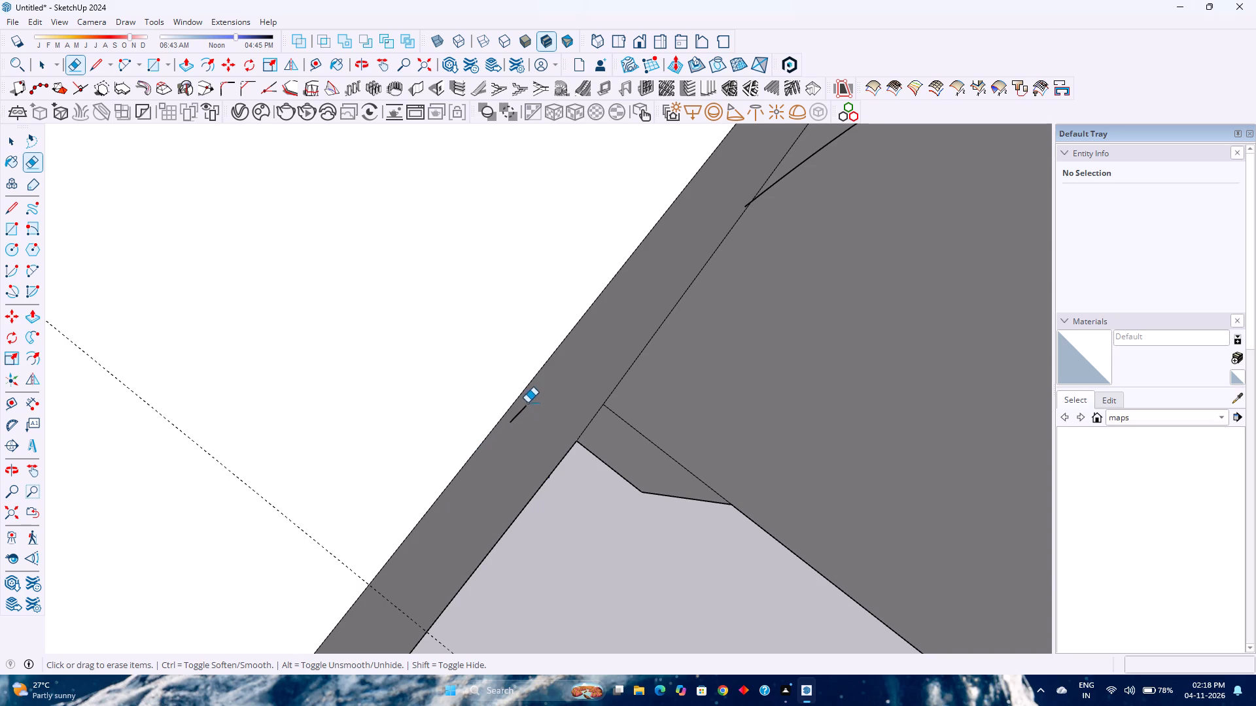
left_click(520, 411)
middle_click_drag(520, 411, 351, 575, "shift")
middle_click(351, 575)
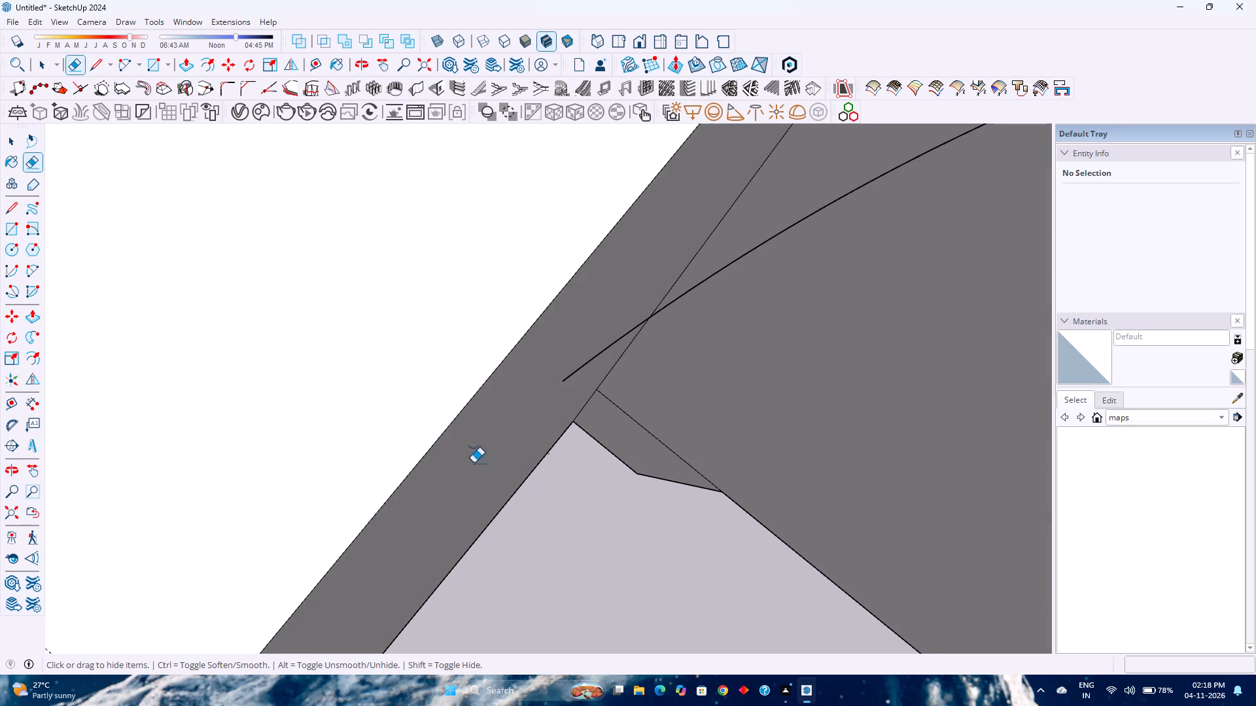
left_click(579, 368)
Select the remaining connected arc edges on this side of the raised block's corner and delete them.
middle_click_drag(541, 403, 458, 469, "shift")
scroll(458, 469, "down", 2)
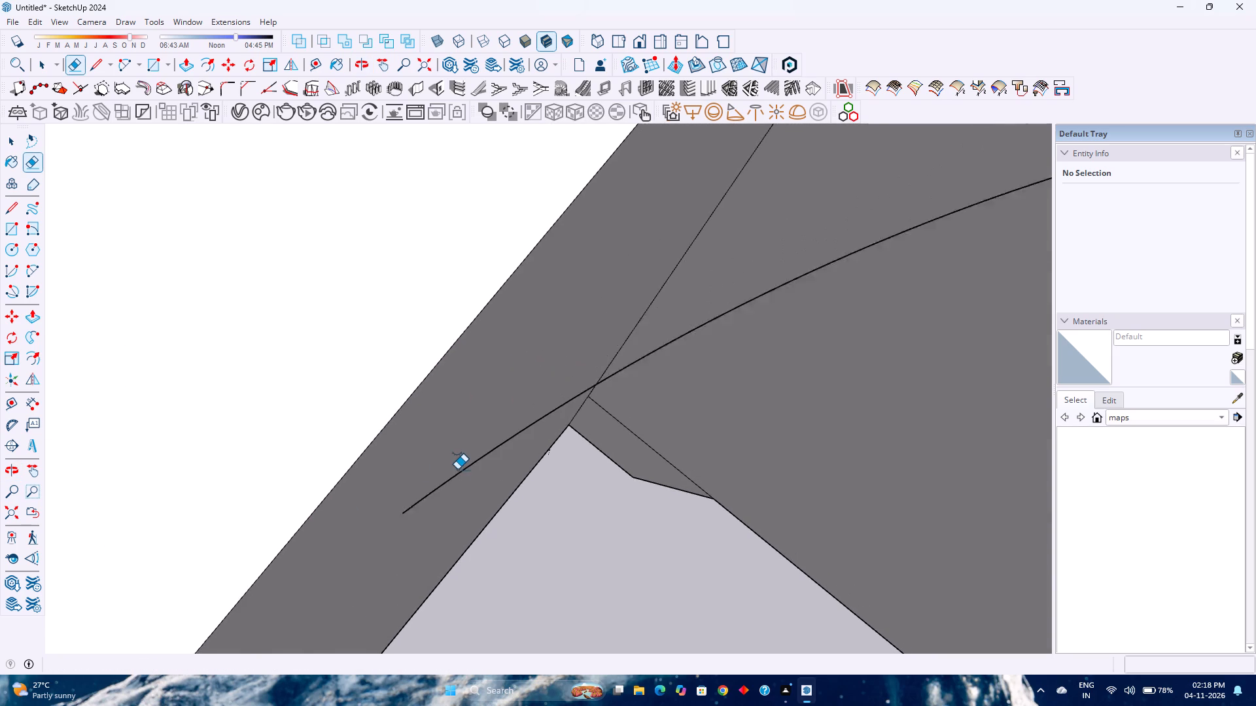
scroll(457, 469, "down", 6)
key("space")
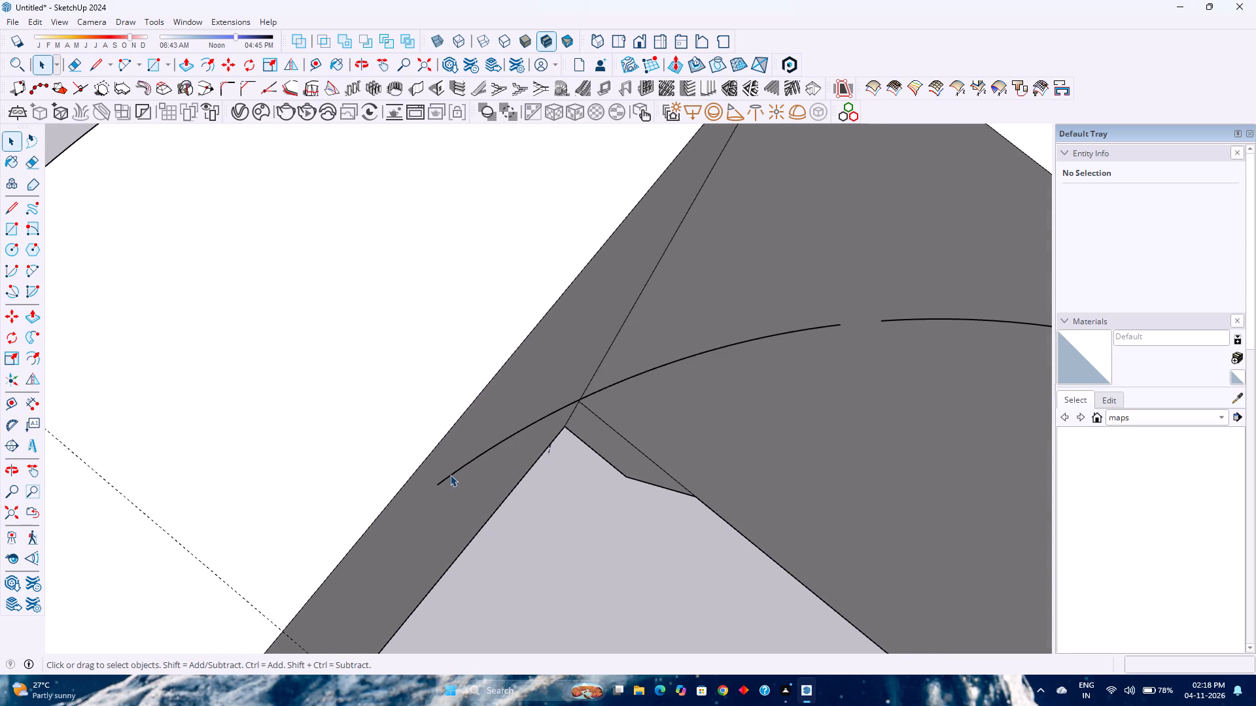
triple_click(453, 475)
key("Delete")
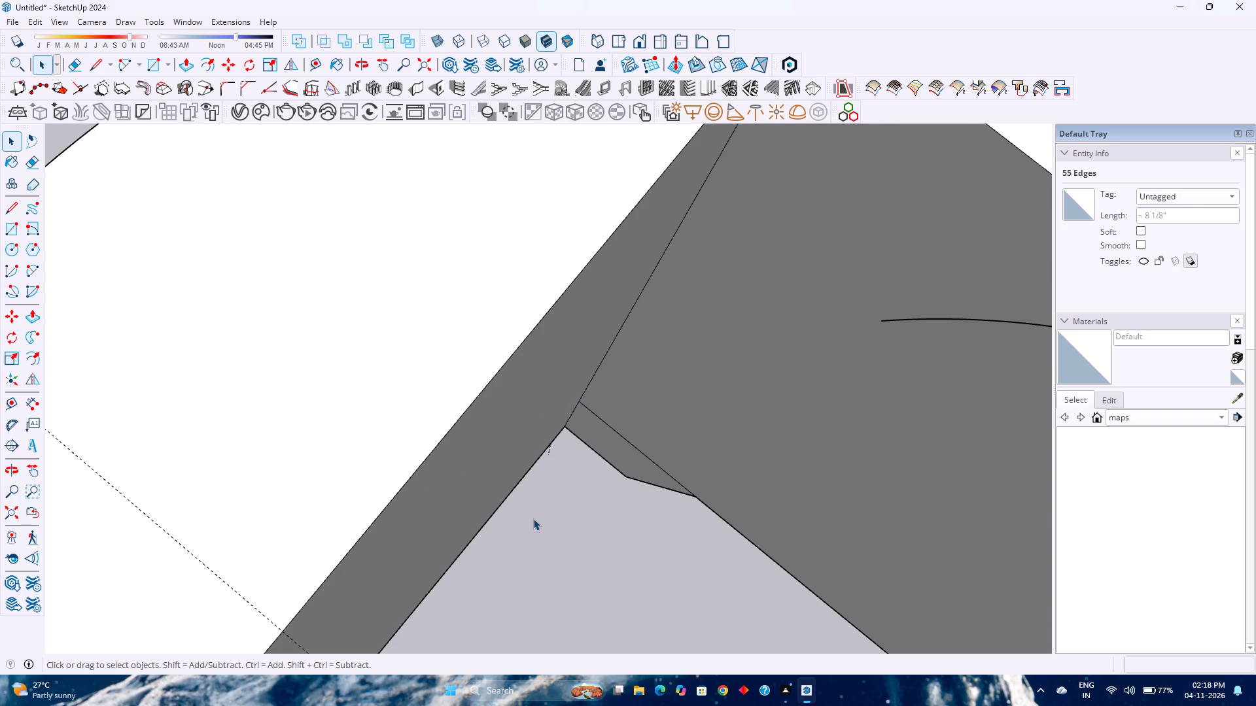
Erase the arc segments running close to the inner wall-top edge at the arc's other end.
scroll(528, 509, "down", 4)
scroll(699, 505, "up", 10)
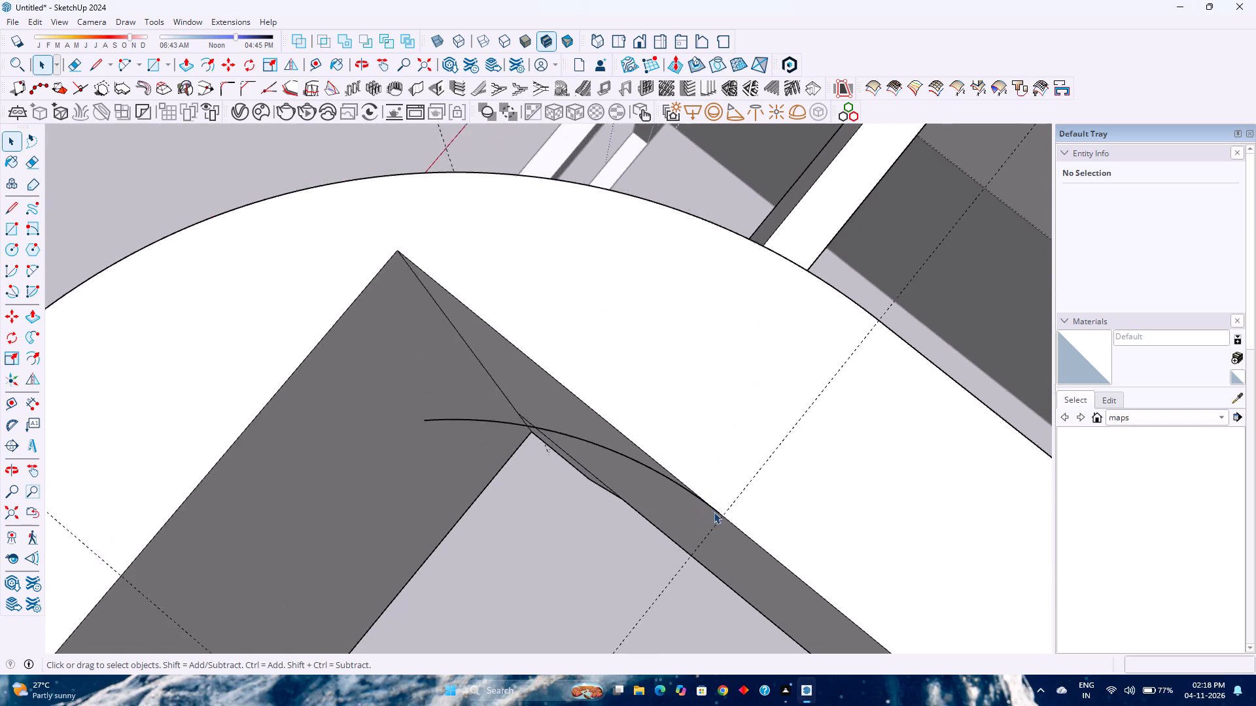
scroll(714, 512, "up", 20)
scroll(714, 512, "up", 3)
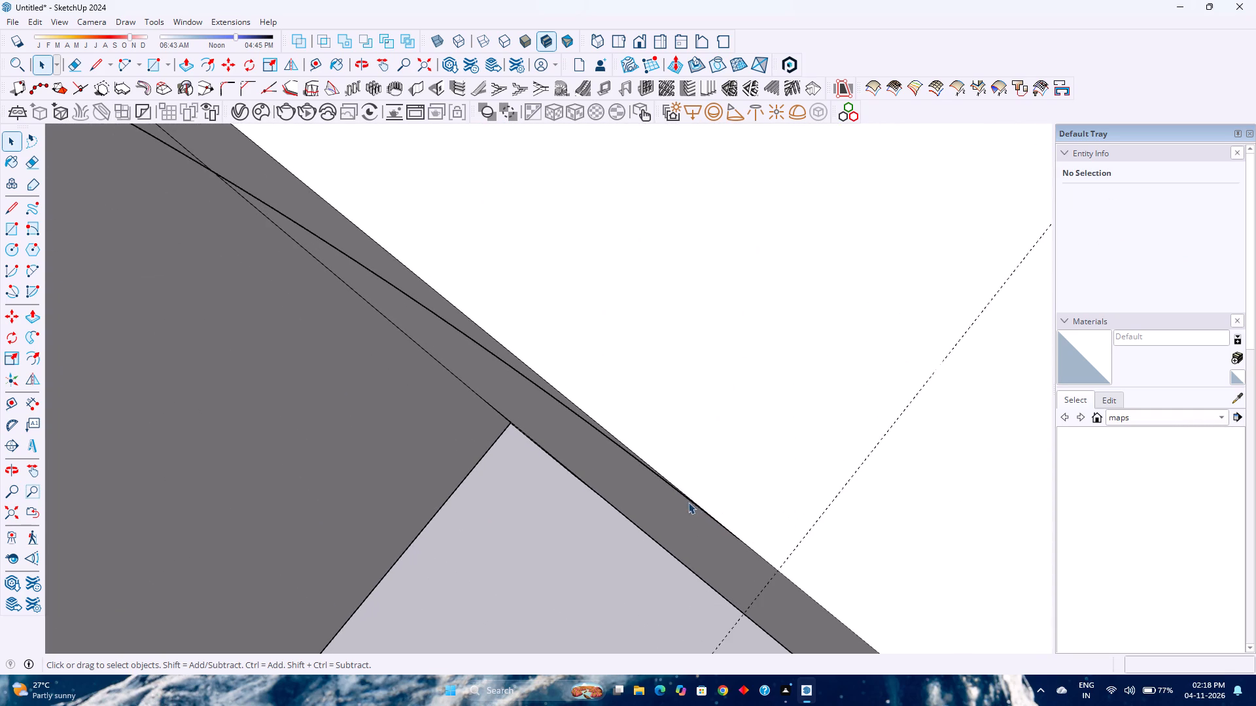
scroll(679, 497, "up", 16)
key("e")
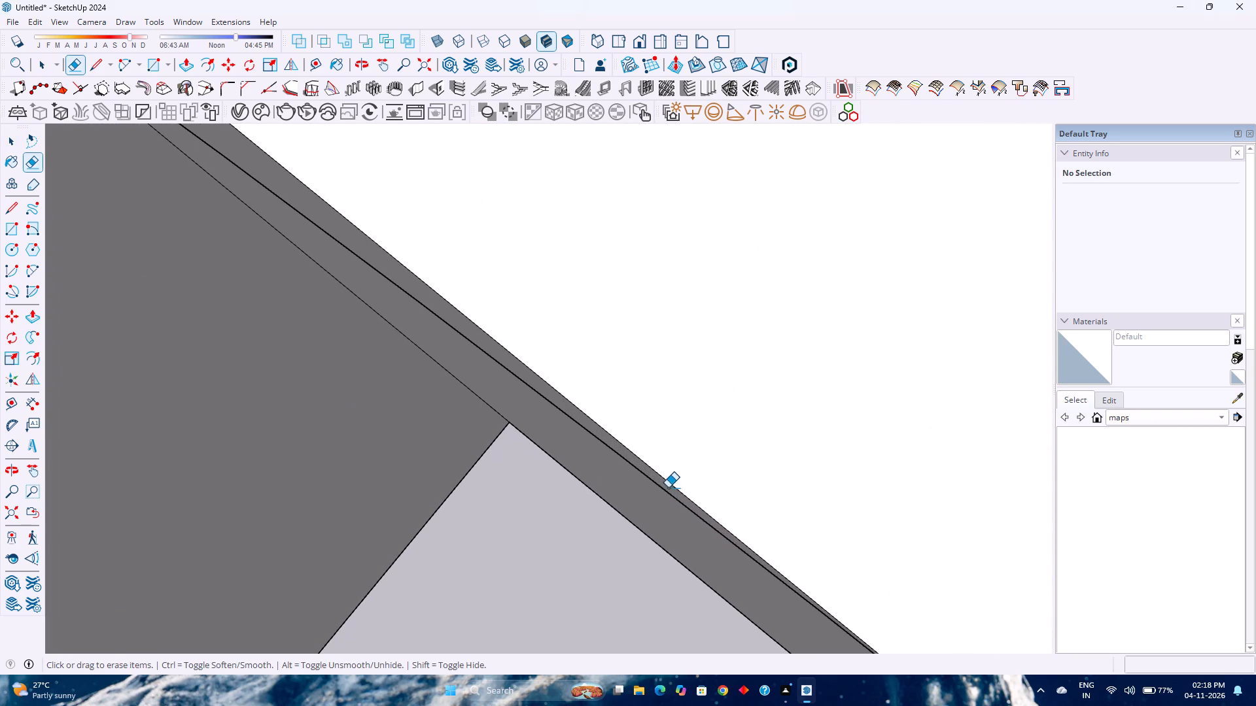
left_click(665, 492)
scroll(665, 493, "down", 3)
middle_click_drag(711, 538, 572, 451, "shift")
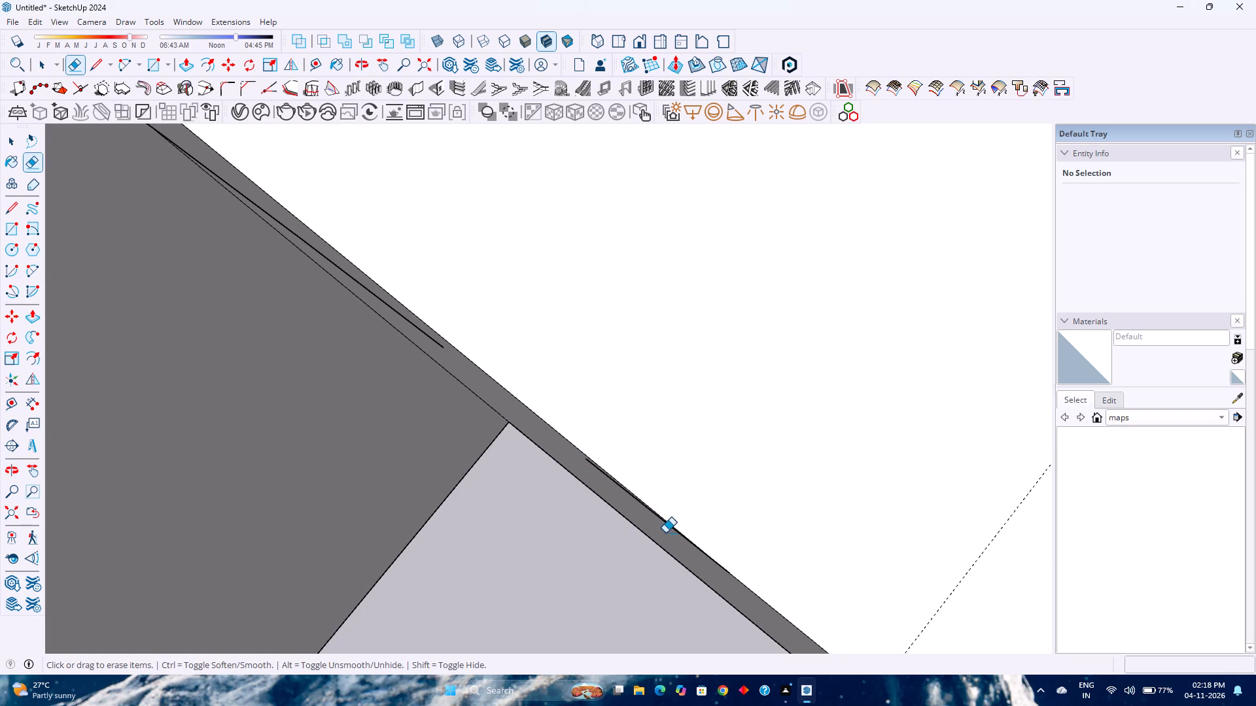
left_click(618, 487)
Select the rest of the leftover arc crossing the inner corner and delete it.
scroll(617, 486, "down", 4)
middle_click_drag(535, 486, 612, 515, "shift")
scroll(618, 495, "down", 1)
middle_click_drag(681, 499, 621, 487, "shift")
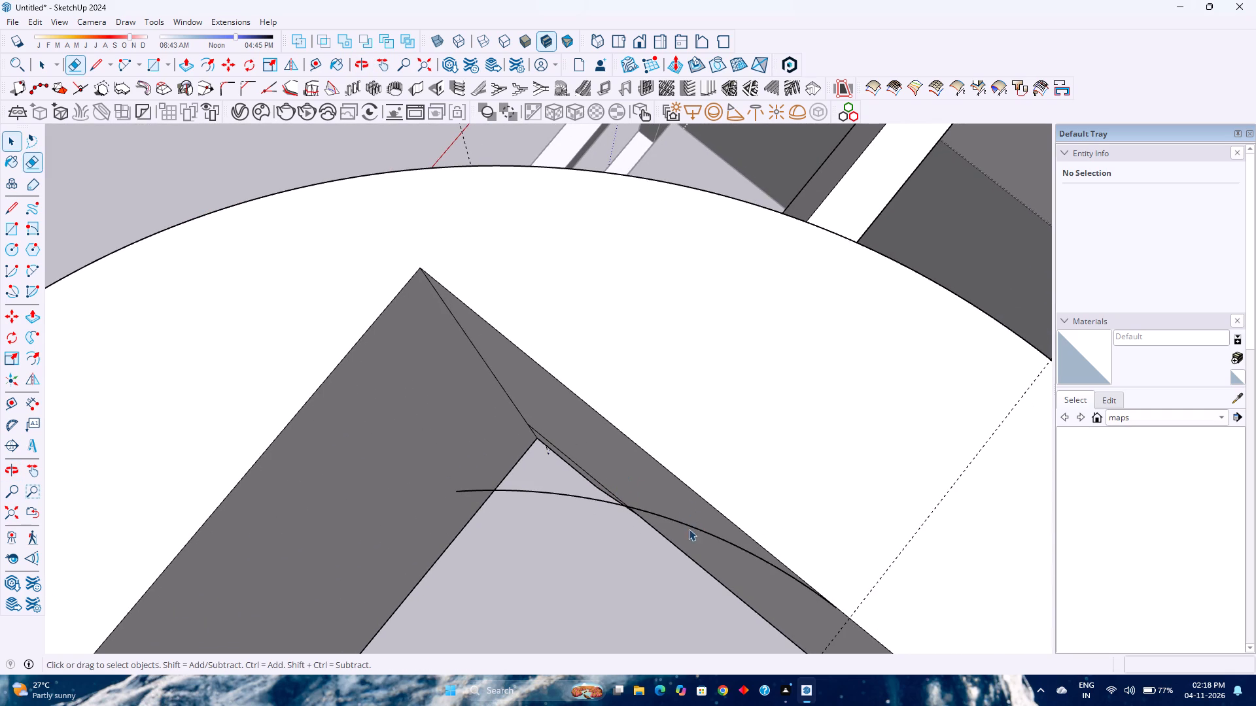
key("space")
triple_click(683, 524)
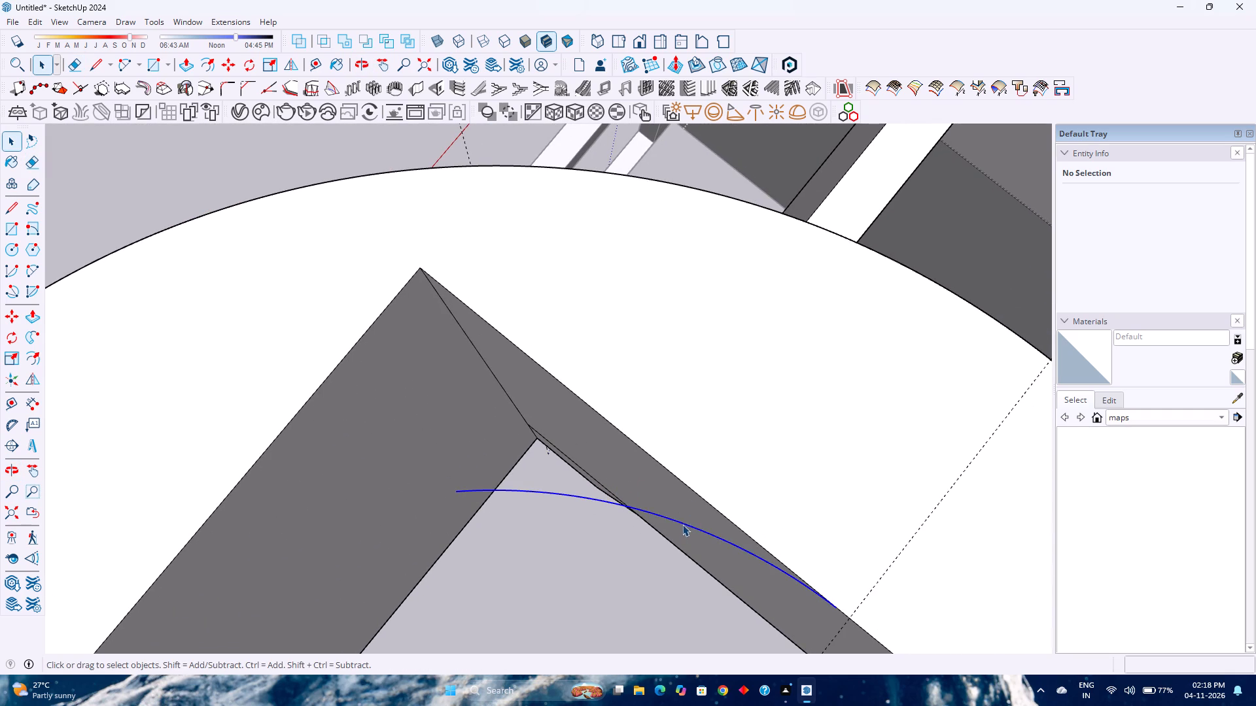
key("Delete")
Erase the stray short edge at the bottom of the inner corner, beside the notch in the wall base.
middle_click_drag(608, 539, 632, 481)
key("e")
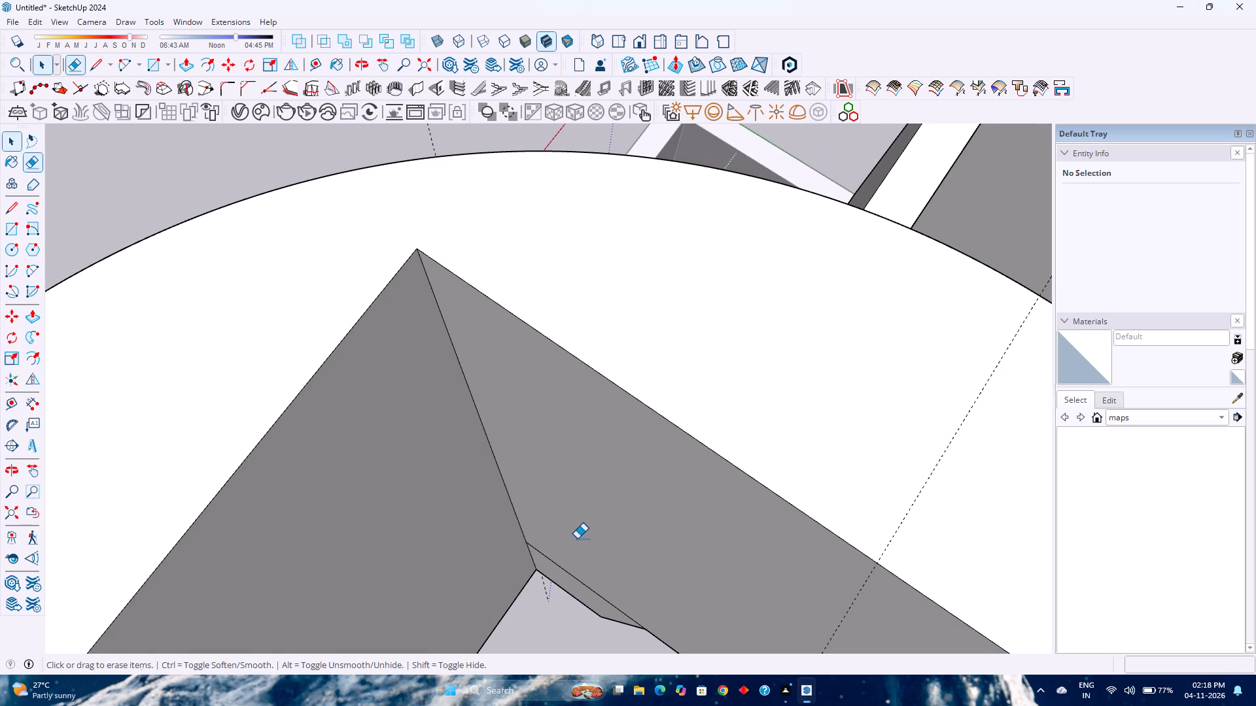
left_click_drag(577, 550, 567, 584)
Select the loose curved triangular face with its boundary edges and weld the edges.
scroll(570, 571, "down", 4)
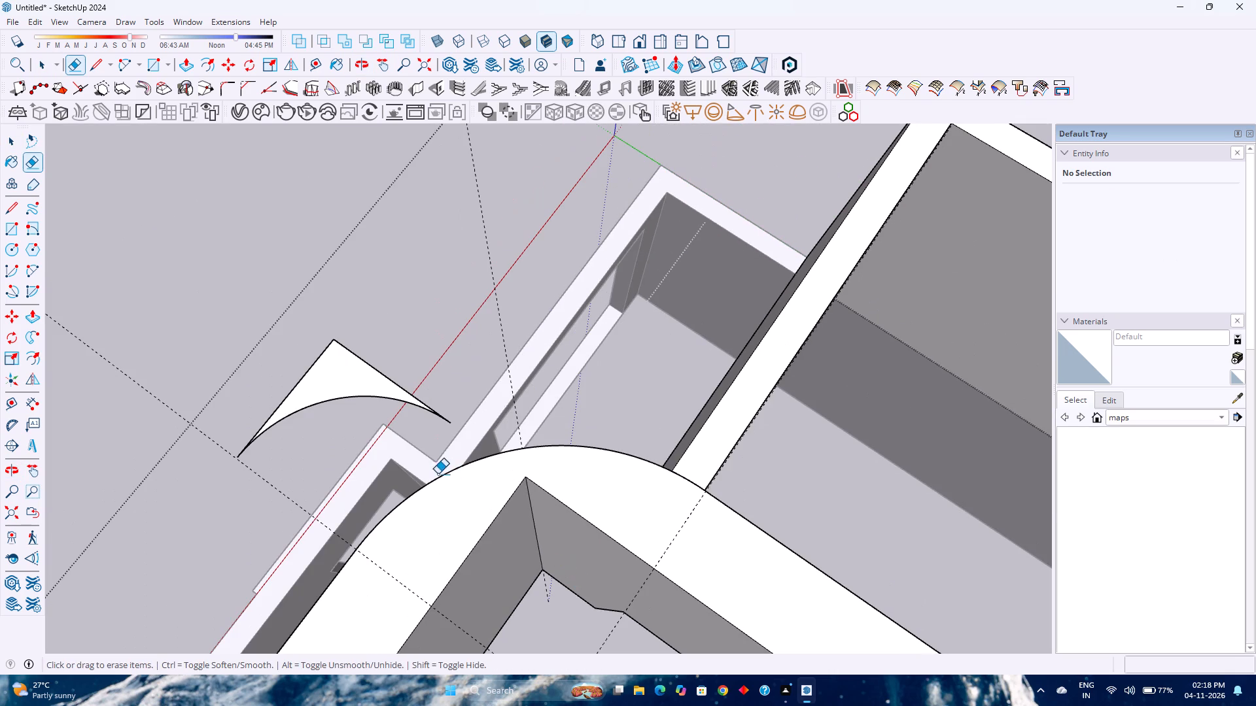
key("space")
left_click(308, 406)
double_click(308, 406)
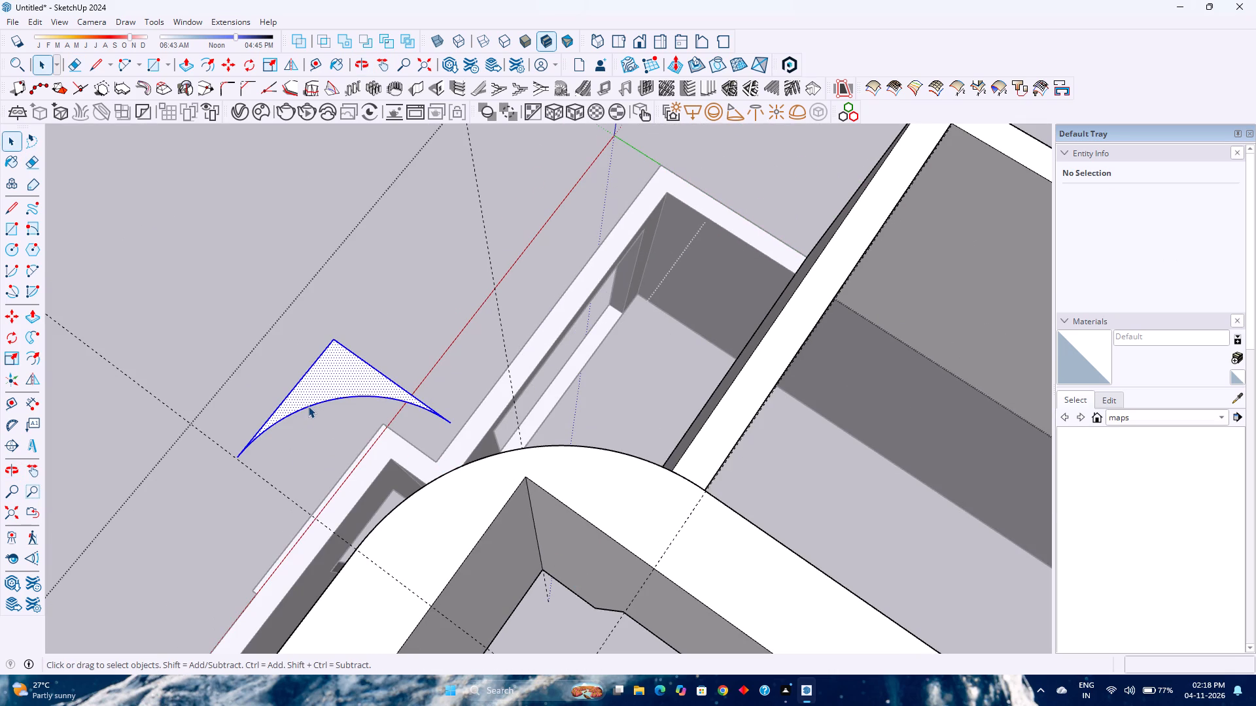
right_click(308, 406)
left_click(353, 233)
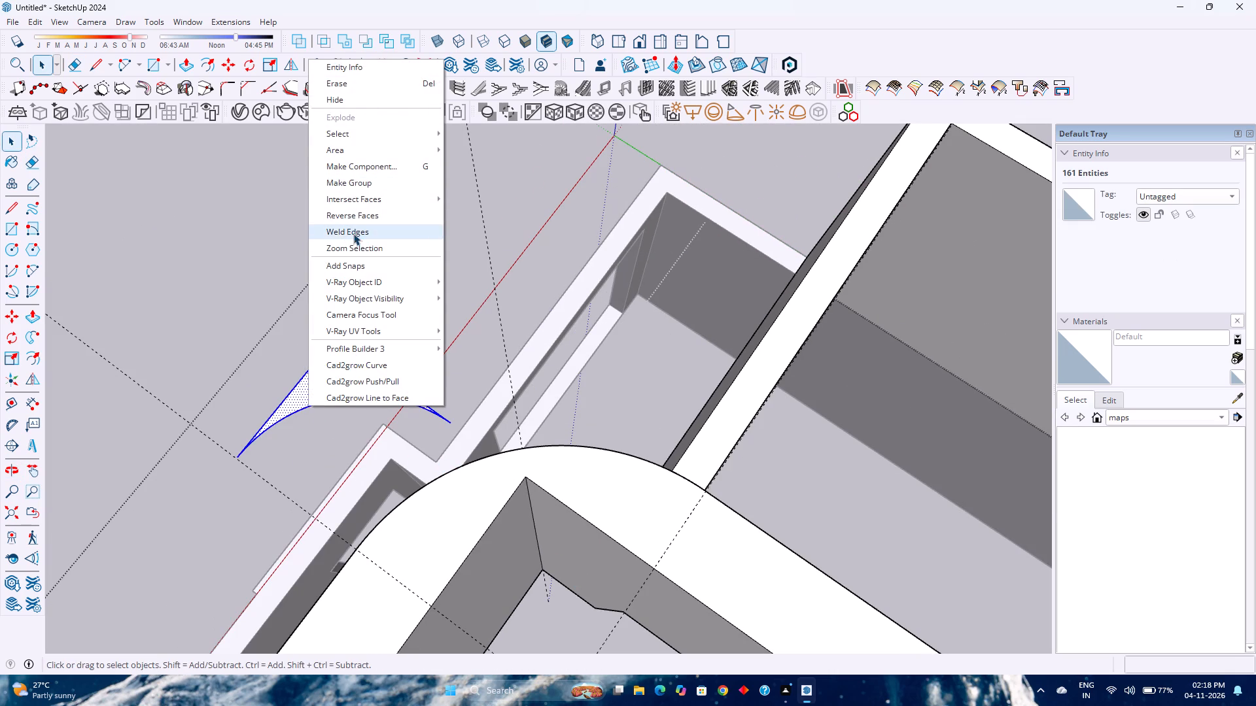
Move the curved triangular face 2' by its pointed corner onto the inner corner of the raised block's wall top.
key("m")
left_click(331, 339)
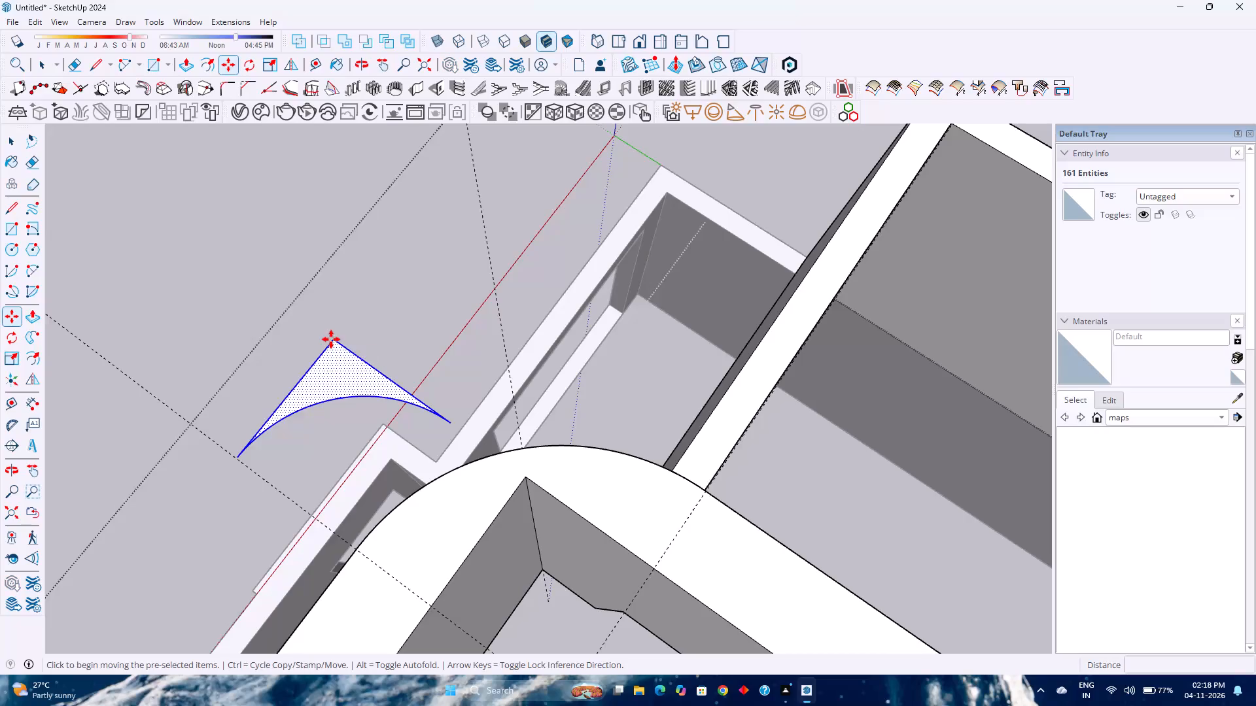
left_click(523, 477)
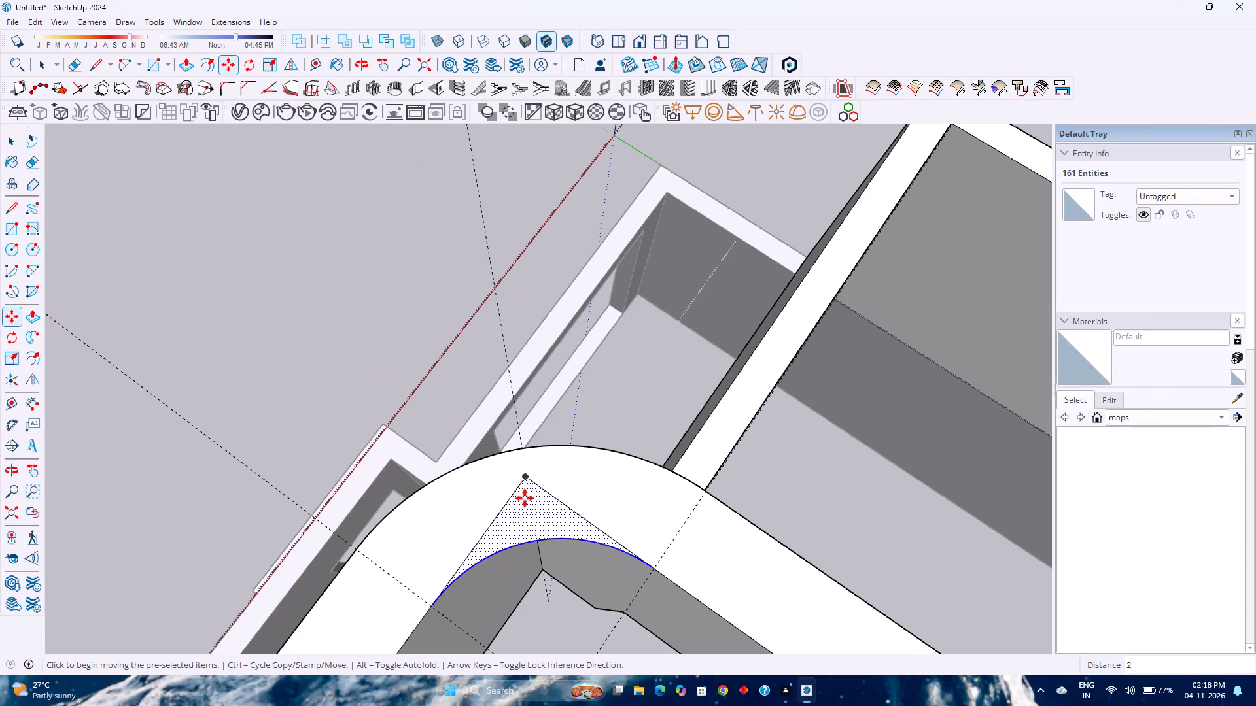
Push/Pull the curved triangular face down 20' to the base of the wall to fill the inner corner.
key("p")
left_click(529, 516)
scroll(531, 565, "down", 2)
middle_click_drag(527, 565, 525, 564)
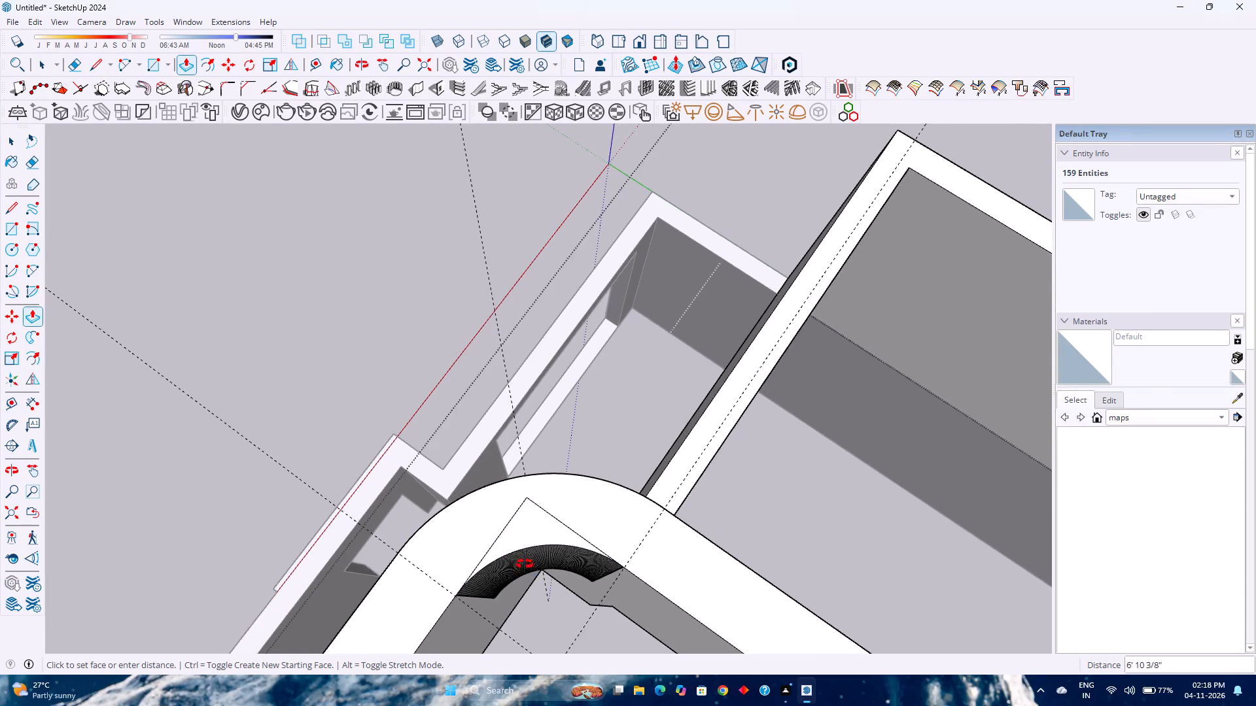
middle_click_drag(525, 564, 455, 412)
middle_click(455, 412)
scroll(466, 413, "down", 14)
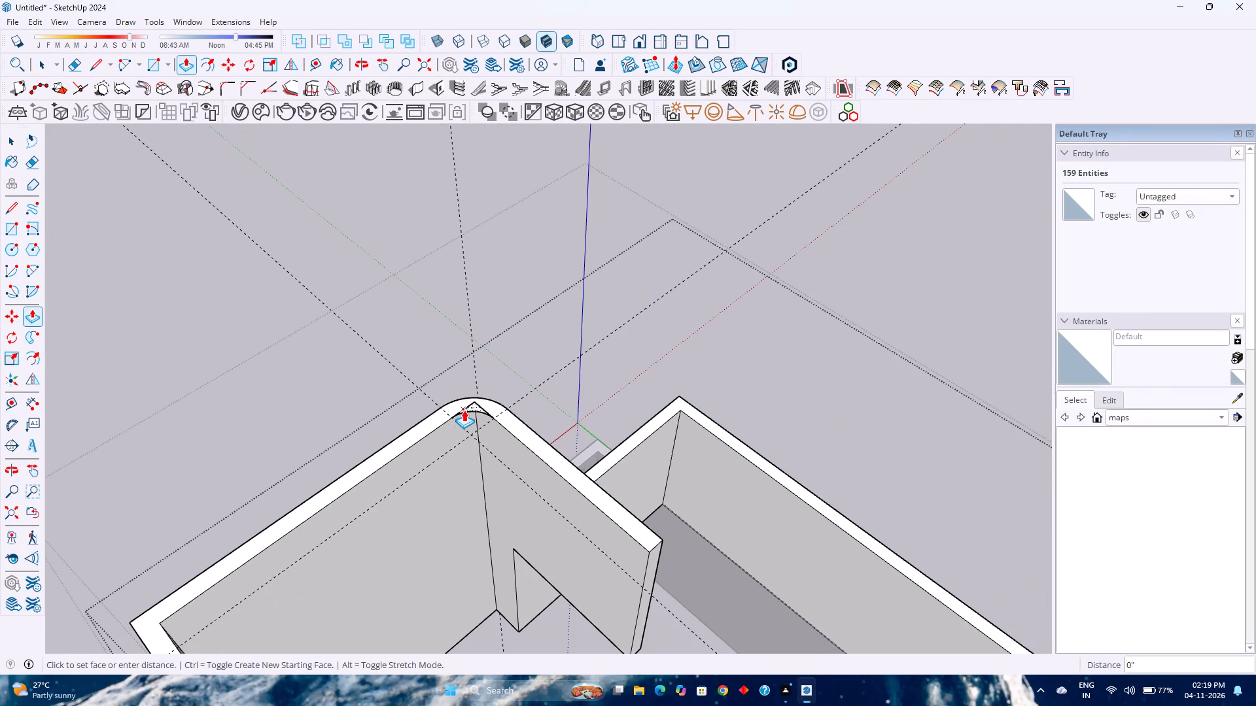
left_click(475, 630)
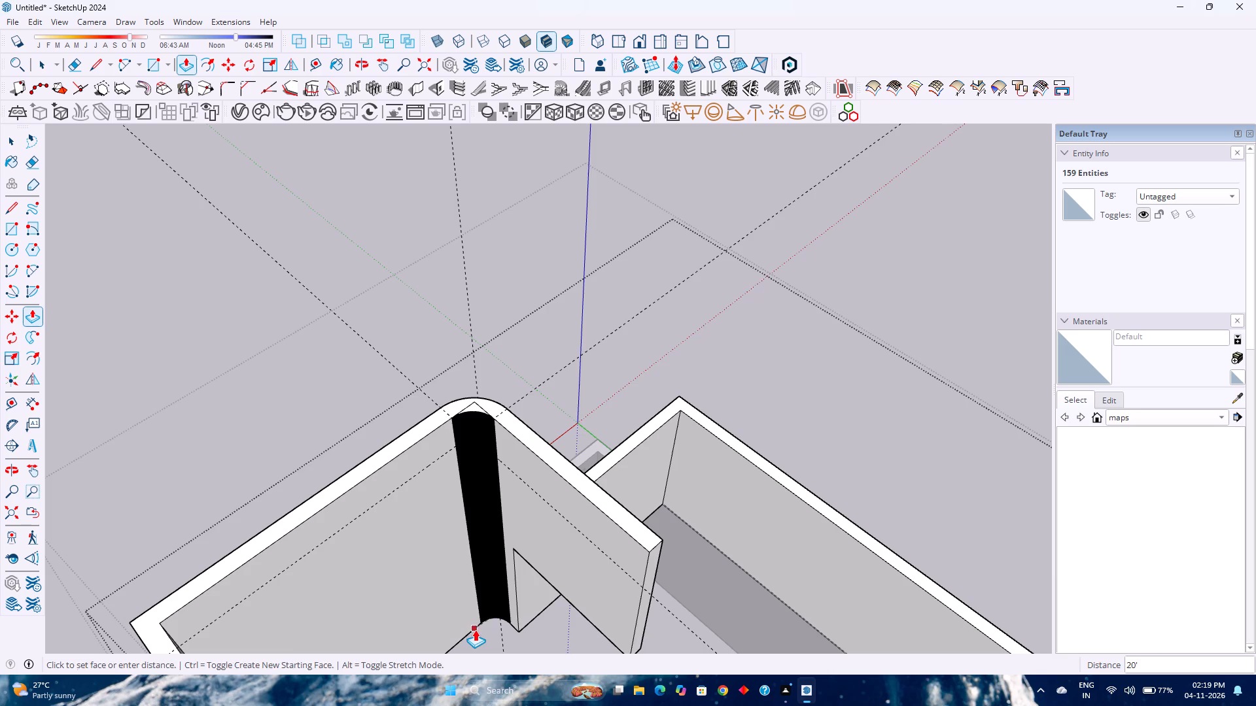
Erase the two straight edges separating the curved corner fill from the raised block's wall top.
scroll(470, 525, "down", 6)
middle_click_drag(507, 541, 410, 426)
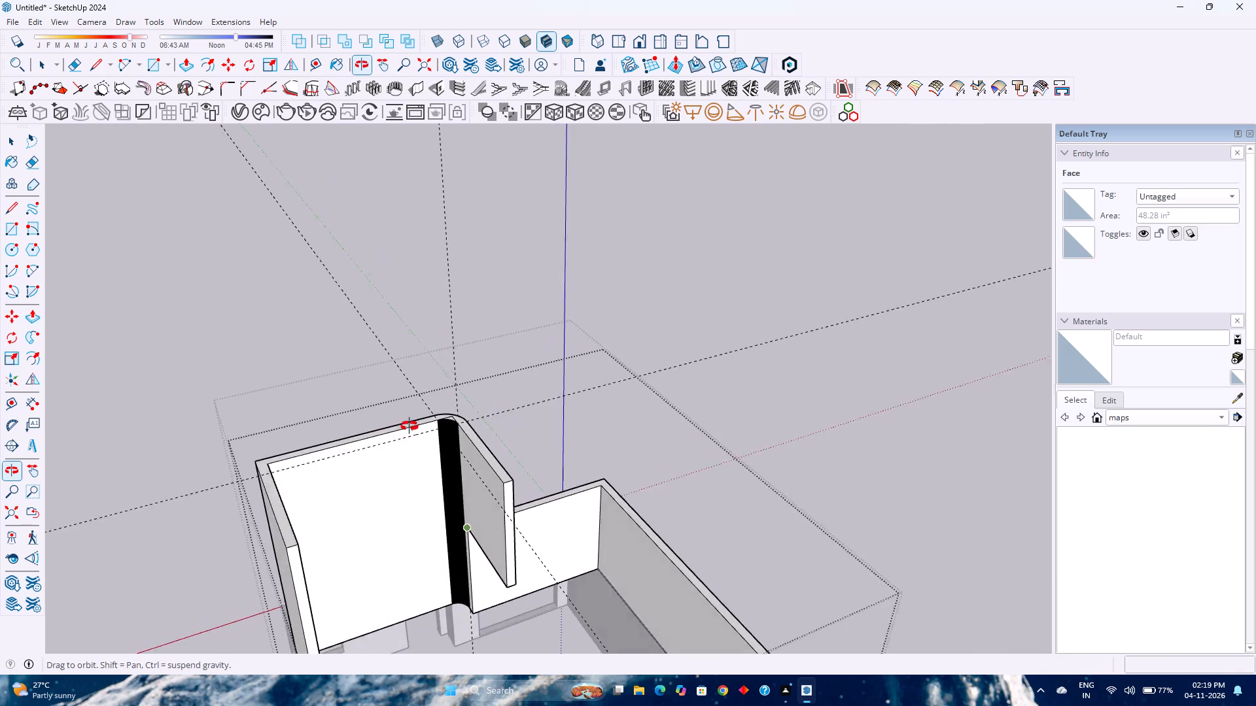
middle_click_drag(410, 426, 555, 414)
key("space")
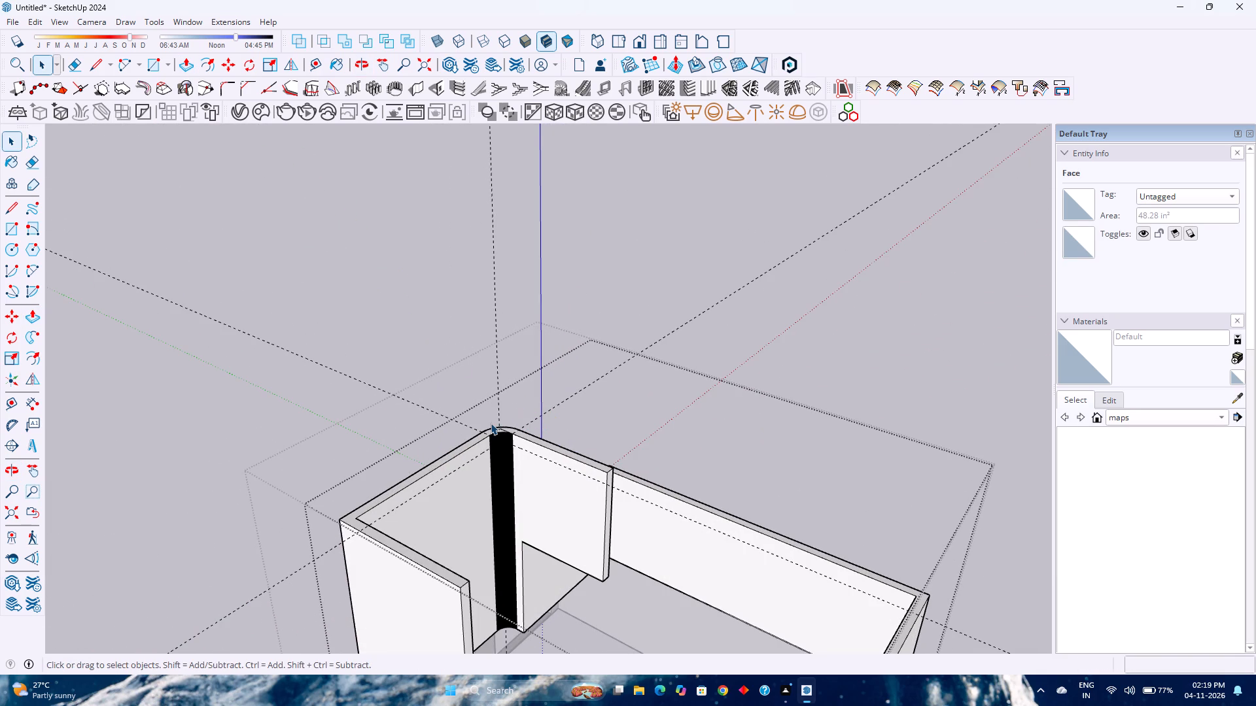
scroll(505, 437, "up", 17)
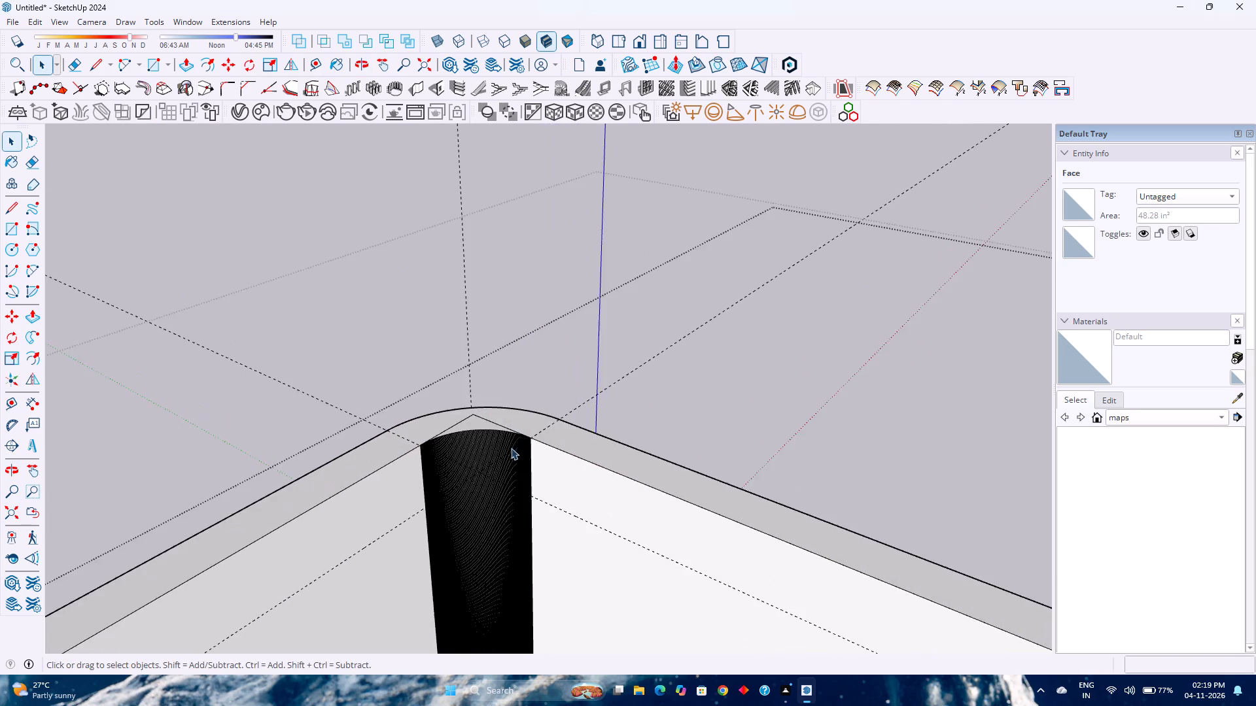
scroll(511, 448, "up", 2)
key("e")
left_click(460, 399)
left_click(444, 400)
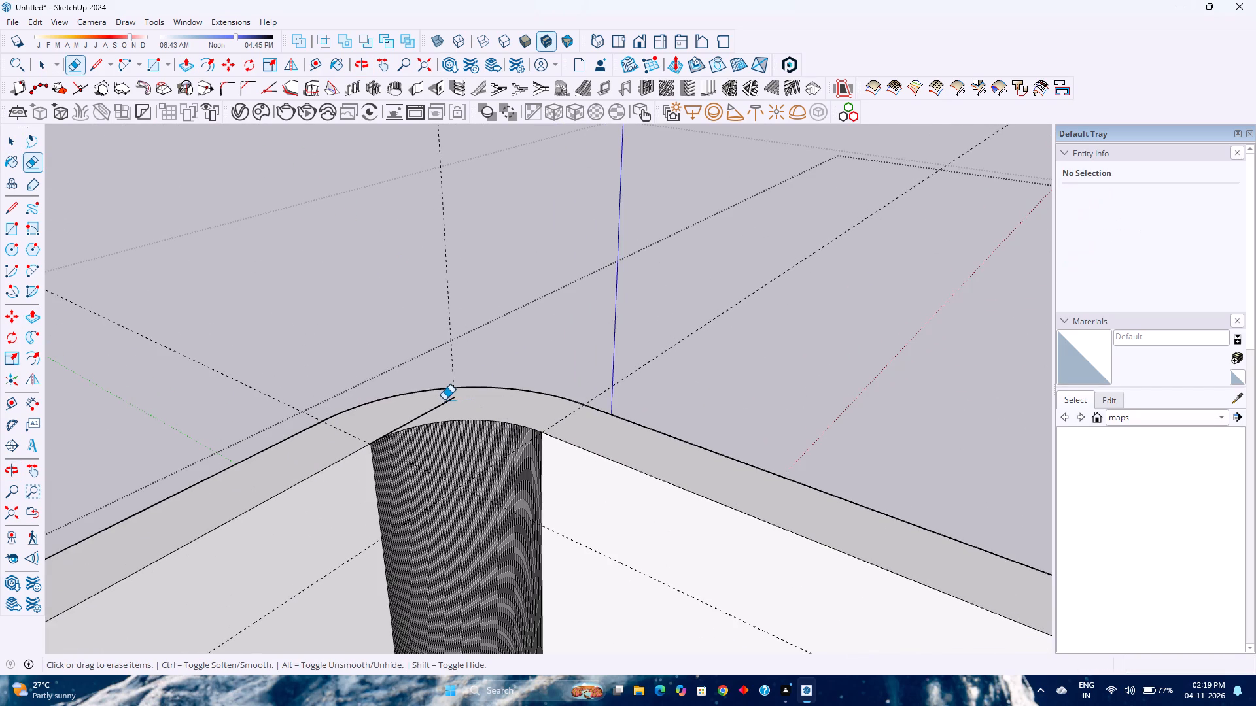
left_click(446, 403)
Examine the filled rounded corner of the raised block and the whole building from above and from the front.
scroll(448, 403, "down", 3)
middle_click_drag(447, 400, 439, 548)
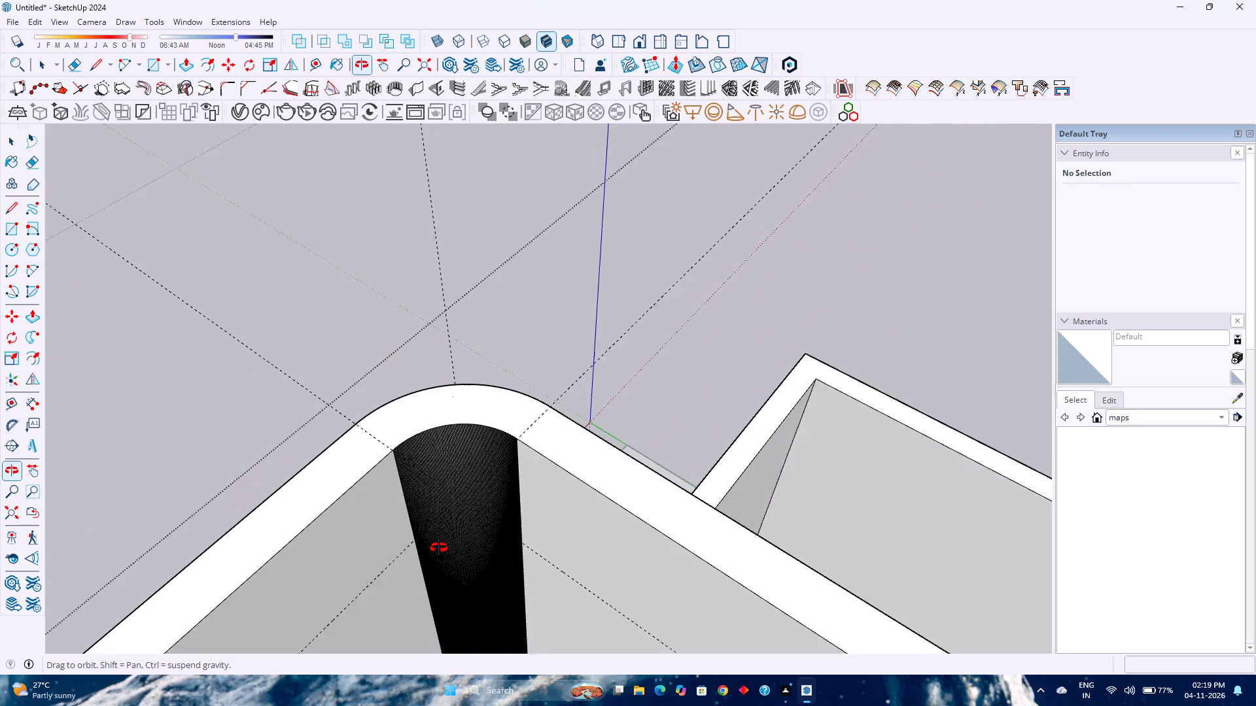
middle_click_drag(439, 548, 439, 549)
middle_click(439, 549)
key("space")
left_click(429, 427)
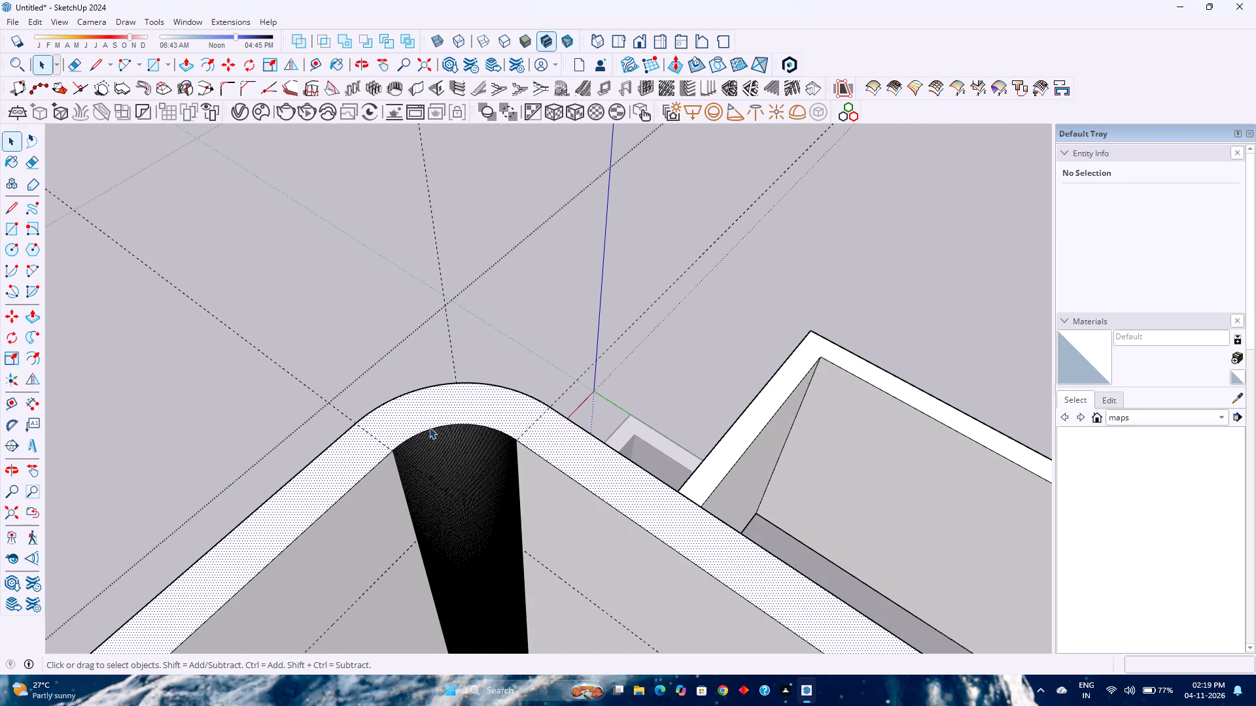
left_click(430, 428)
scroll(430, 428, "down", 11)
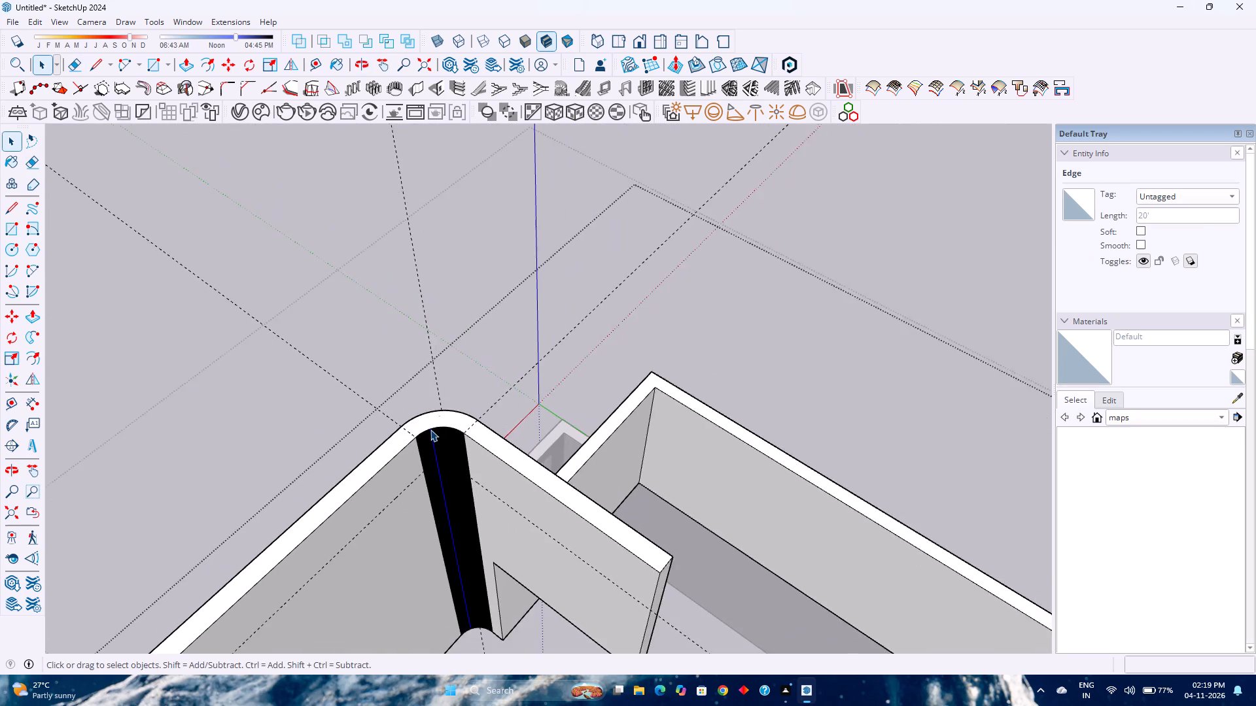
scroll(430, 429, "down", 8)
middle_click_drag(440, 440, 325, 440)
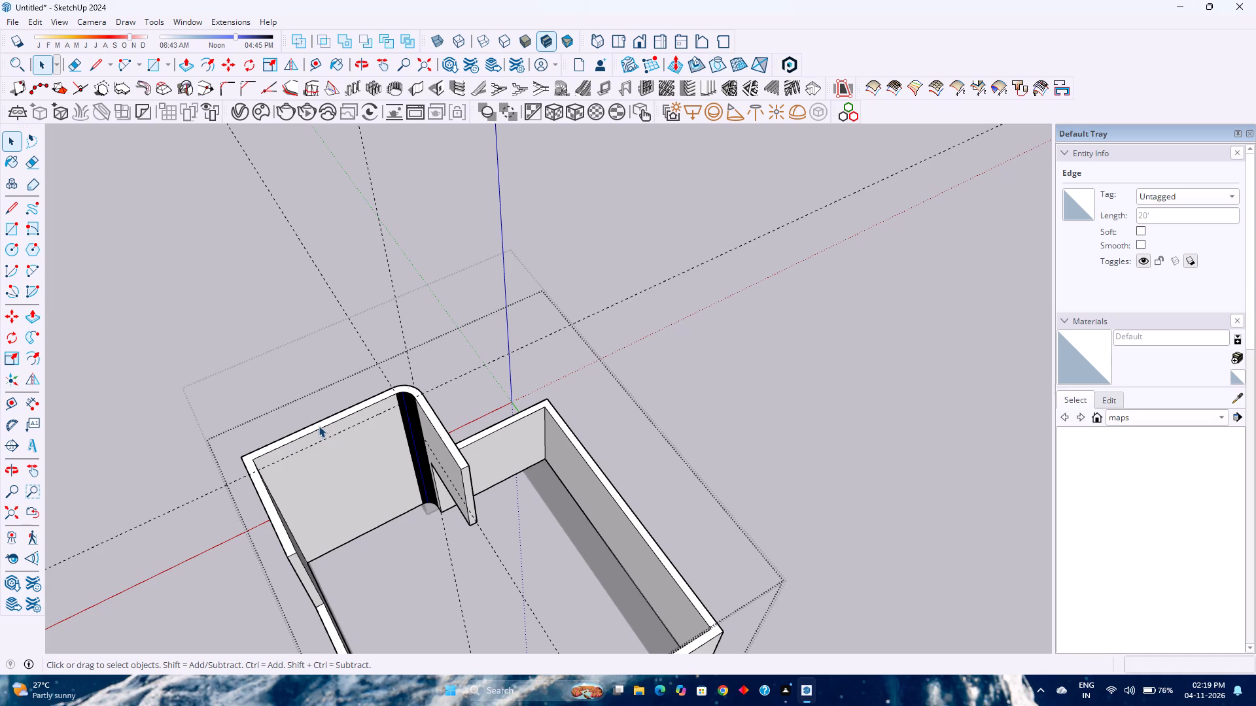
scroll(315, 406, "down", 4)
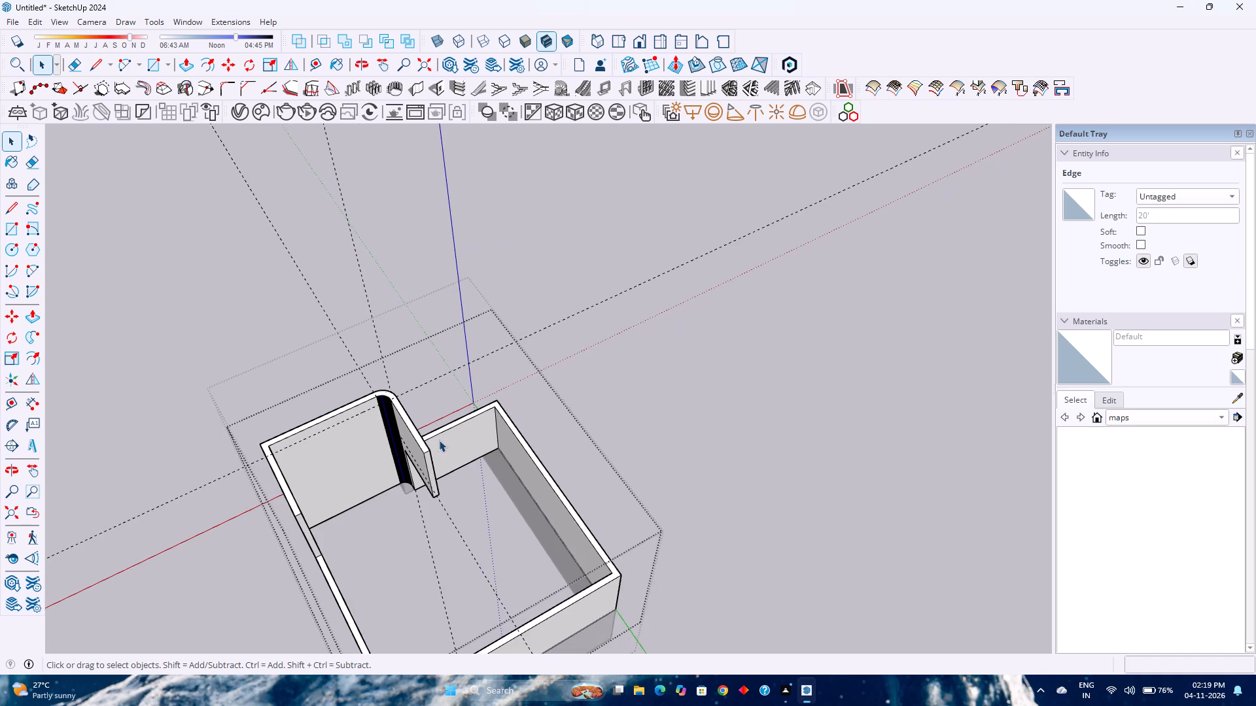
middle_click_drag(440, 440, 105, 451)
middle_click_drag(419, 400, 50, 396)
middle_click_drag(43, 391, 37, 386)
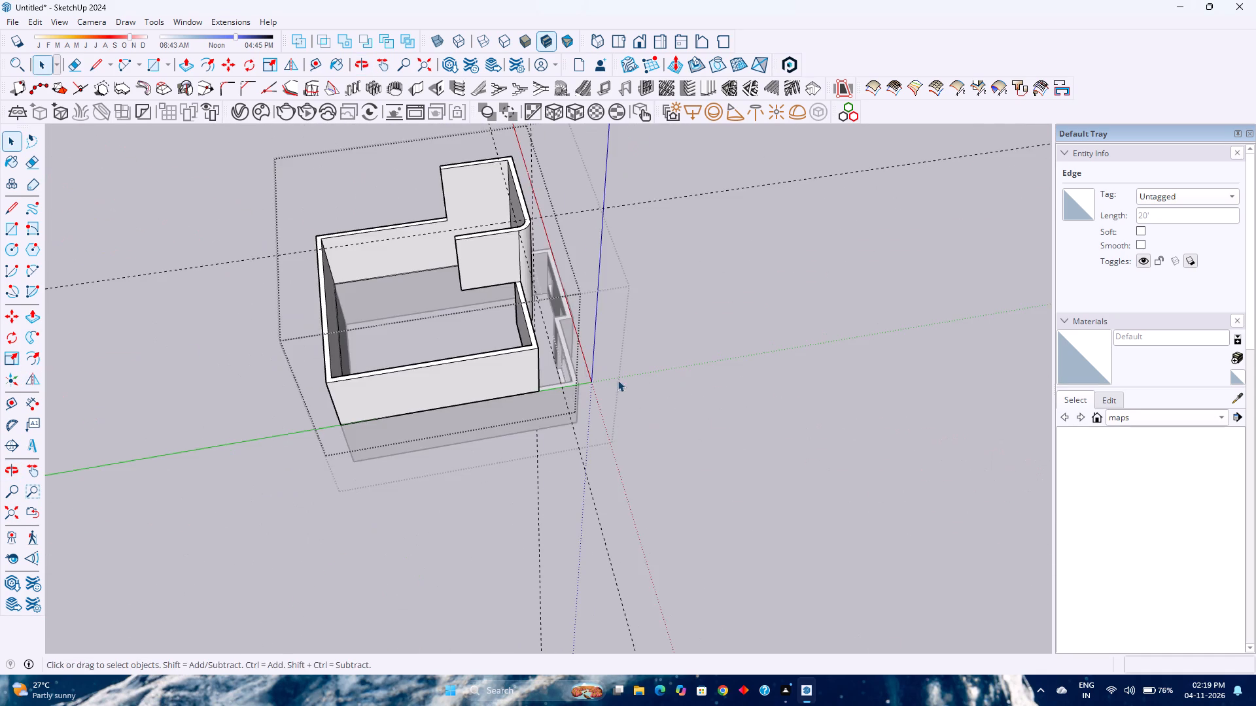
middle_click_drag(608, 384, 260, 288)
middle_click(258, 287)
scroll(282, 284, "down", 2)
middle_click_drag(552, 390, 265, 321)
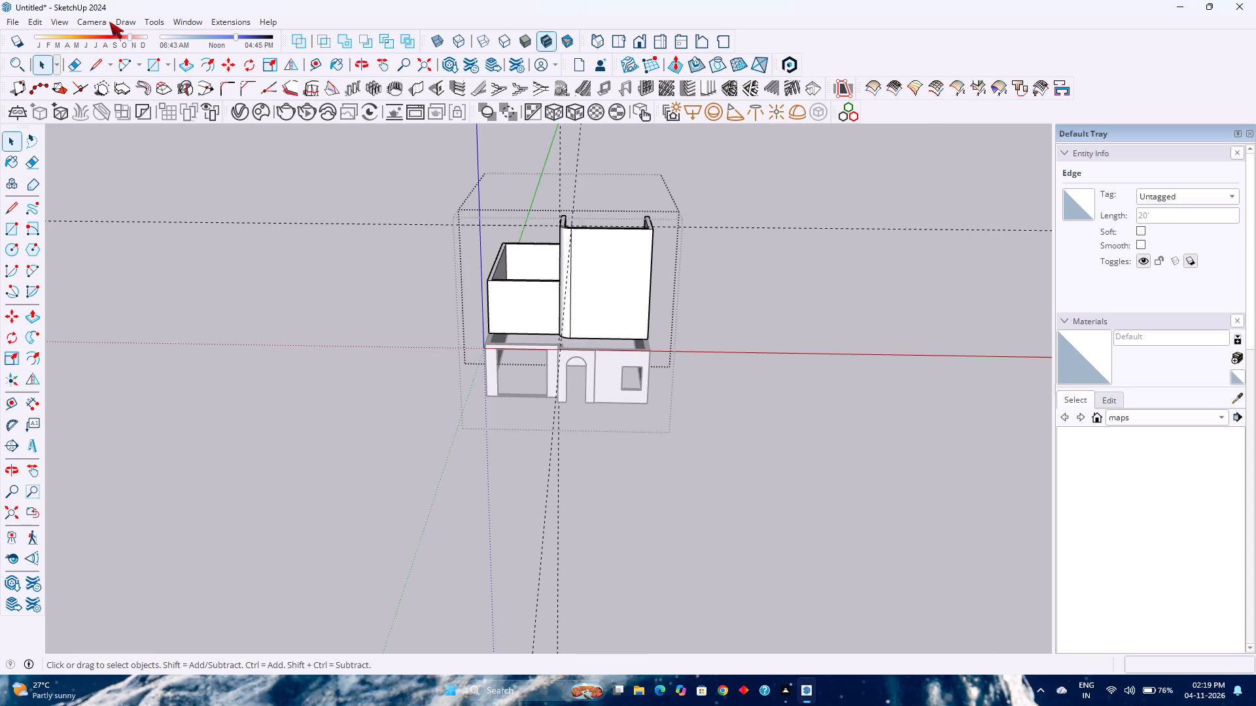
Delete all the guide lines in the model.
left_click(37, 19)
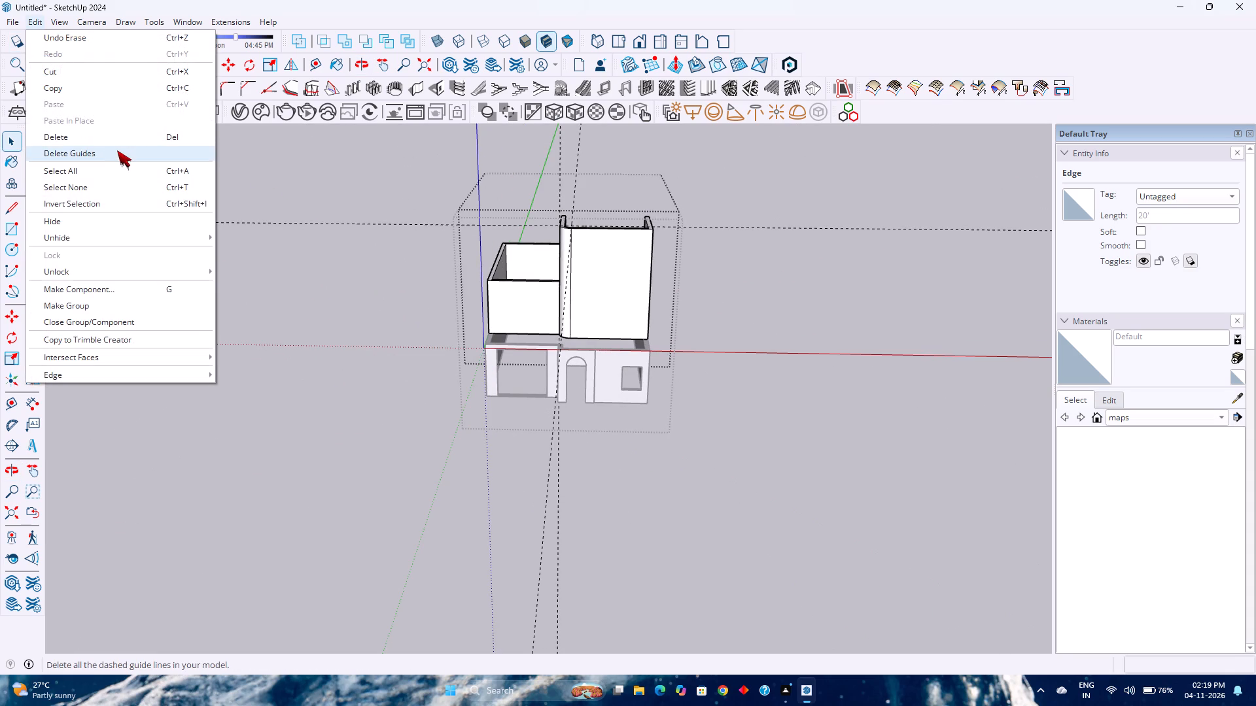
left_click(119, 150)
Offset the raised block's outer top edges, both side walls, the rounded corner and the front, outward by 3".
middle_click_drag(593, 254, 568, 412, "shift")
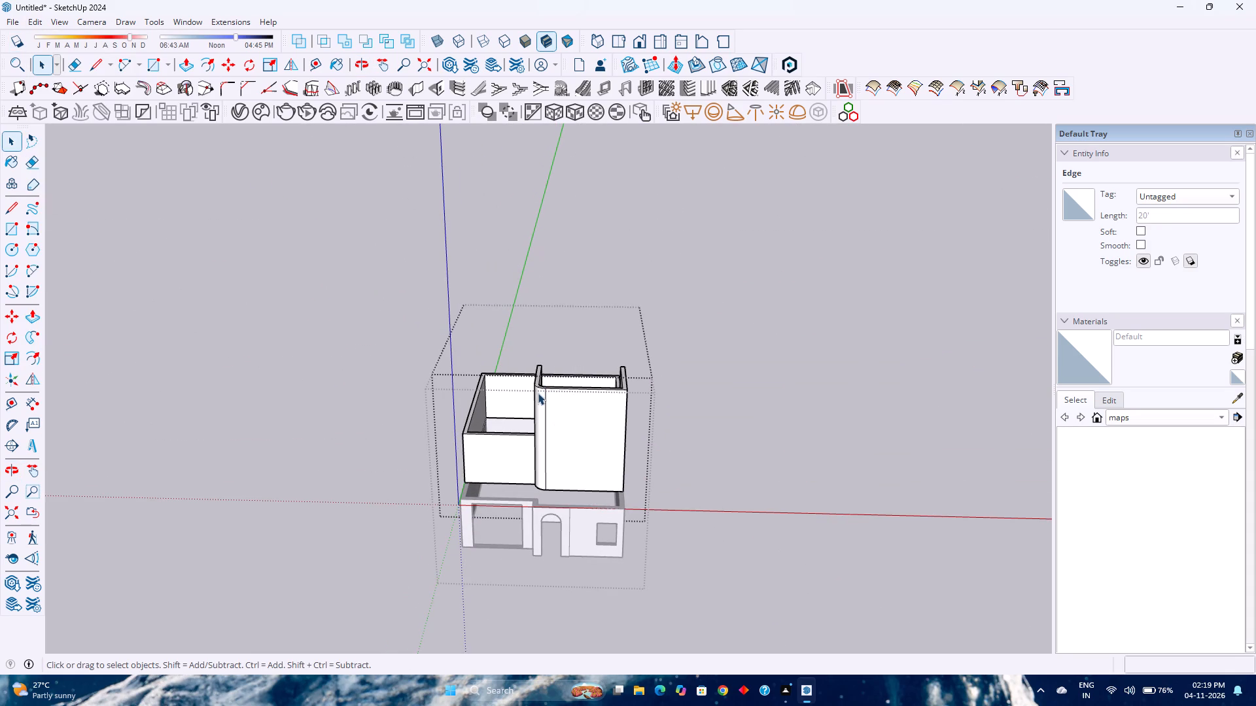
scroll(535, 393, "up", 6)
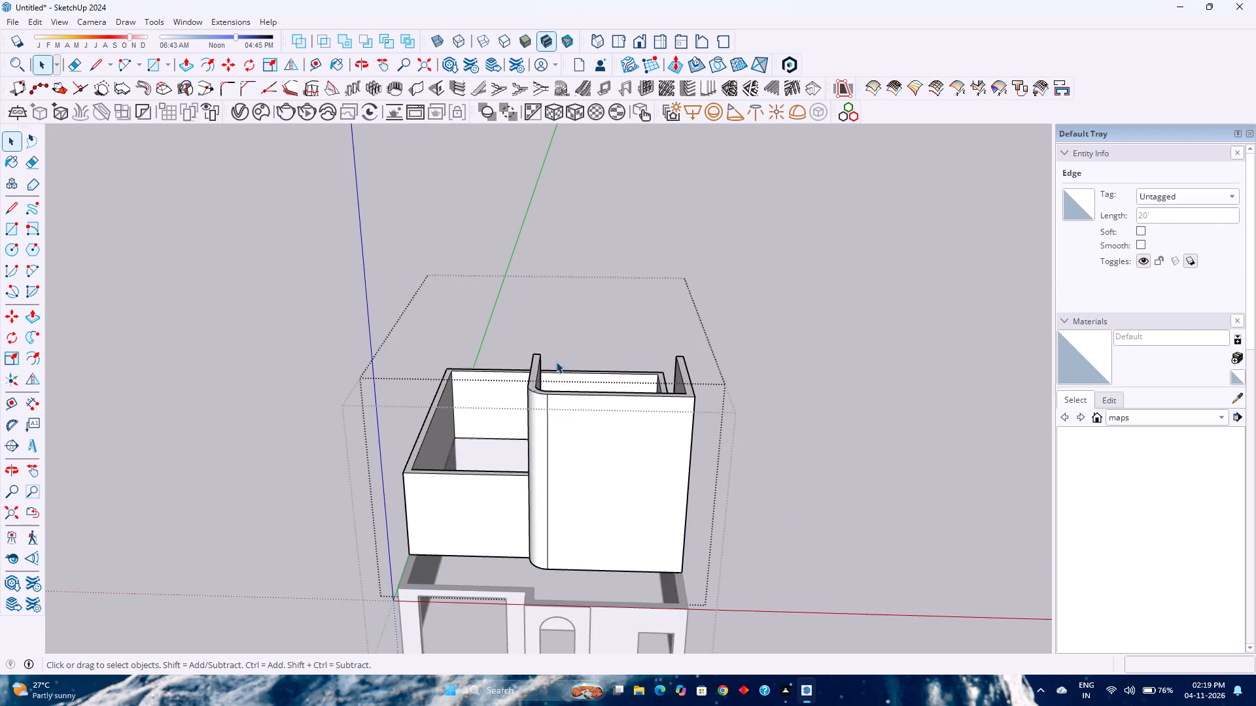
scroll(538, 394, "up", 9)
left_click(524, 382)
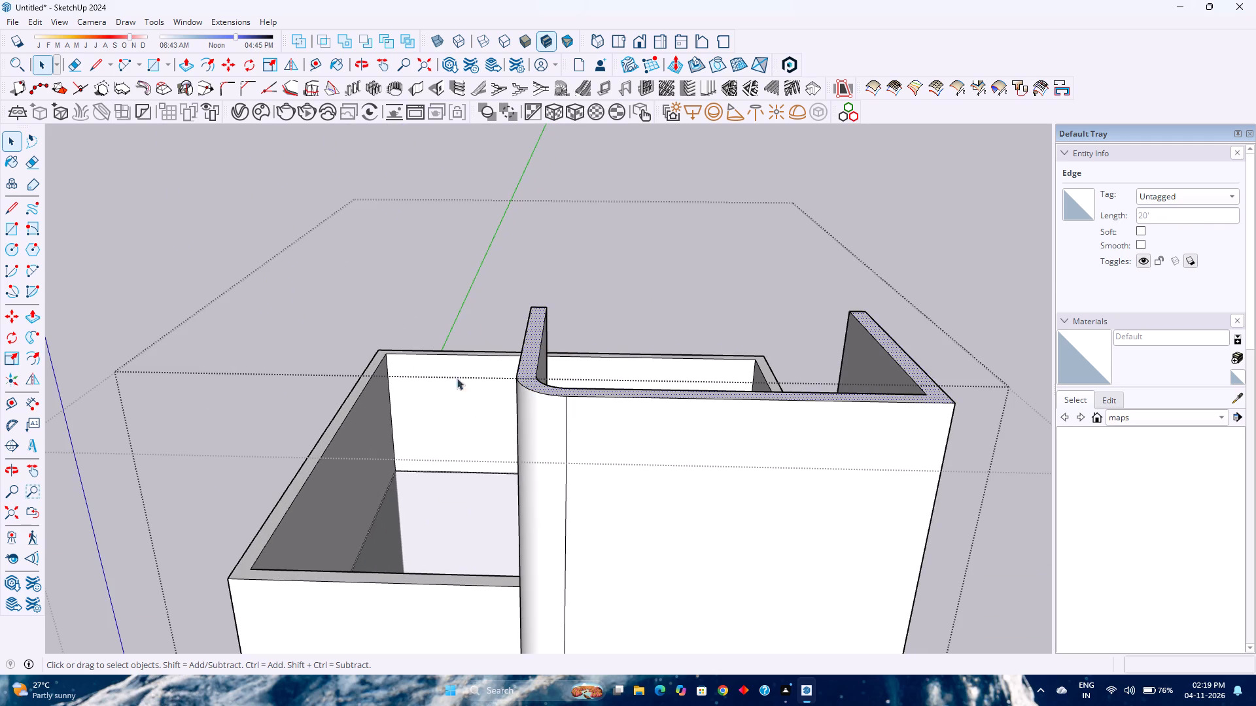
scroll(411, 188, "up", 1)
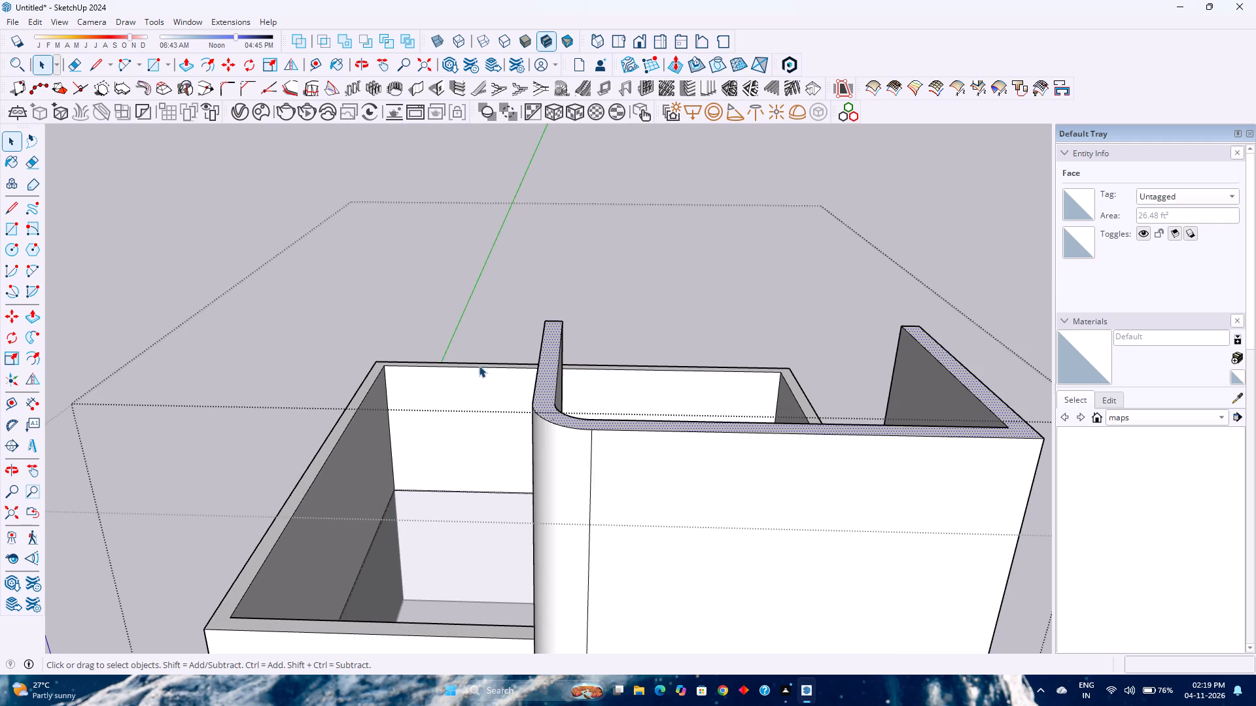
left_click(540, 343)
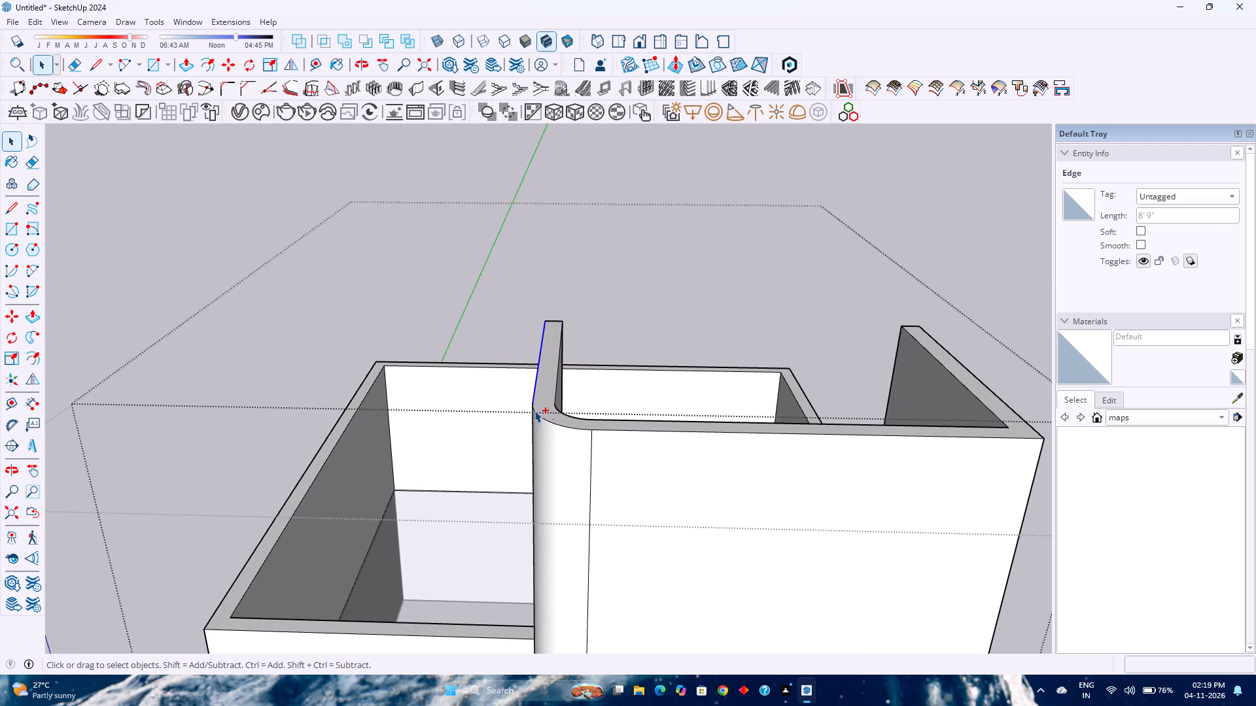
left_click(545, 419, "ctrl")
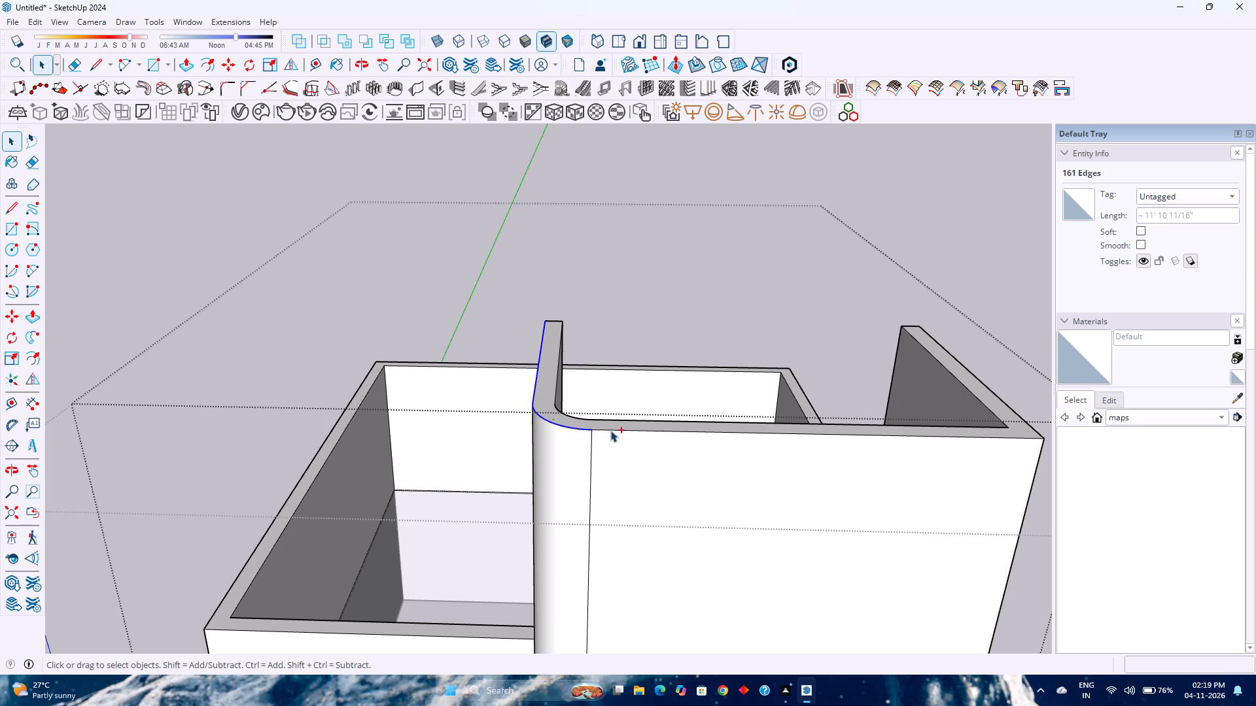
left_click(612, 431, "ctrl")
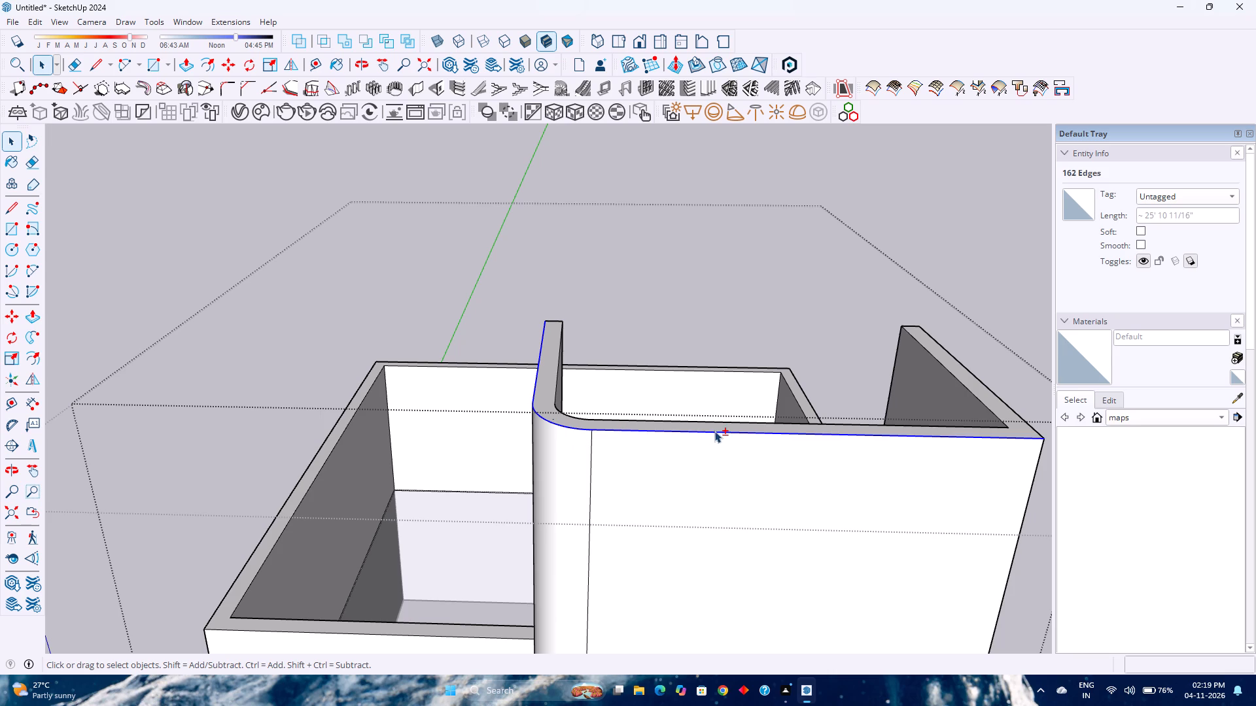
middle_click_drag(712, 431, 317, 400, "shift")
middle_click(317, 400, "shift")
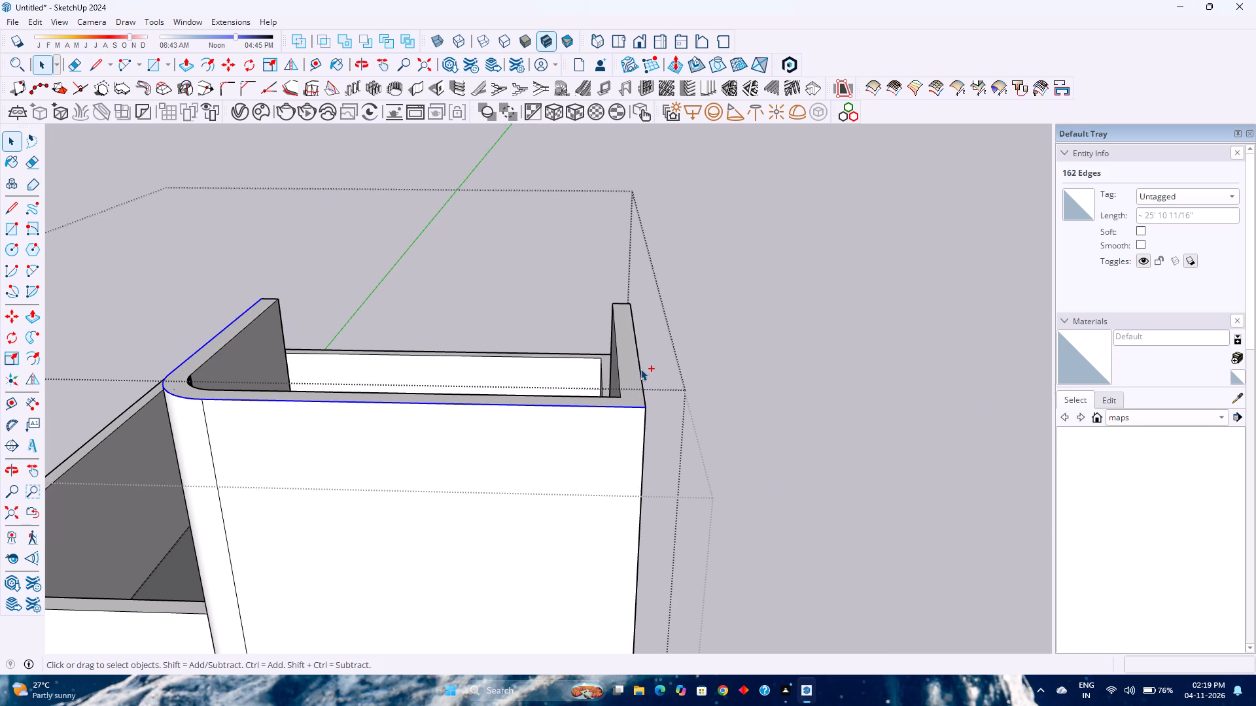
left_click(639, 369, "ctrl")
left_click(207, 67)
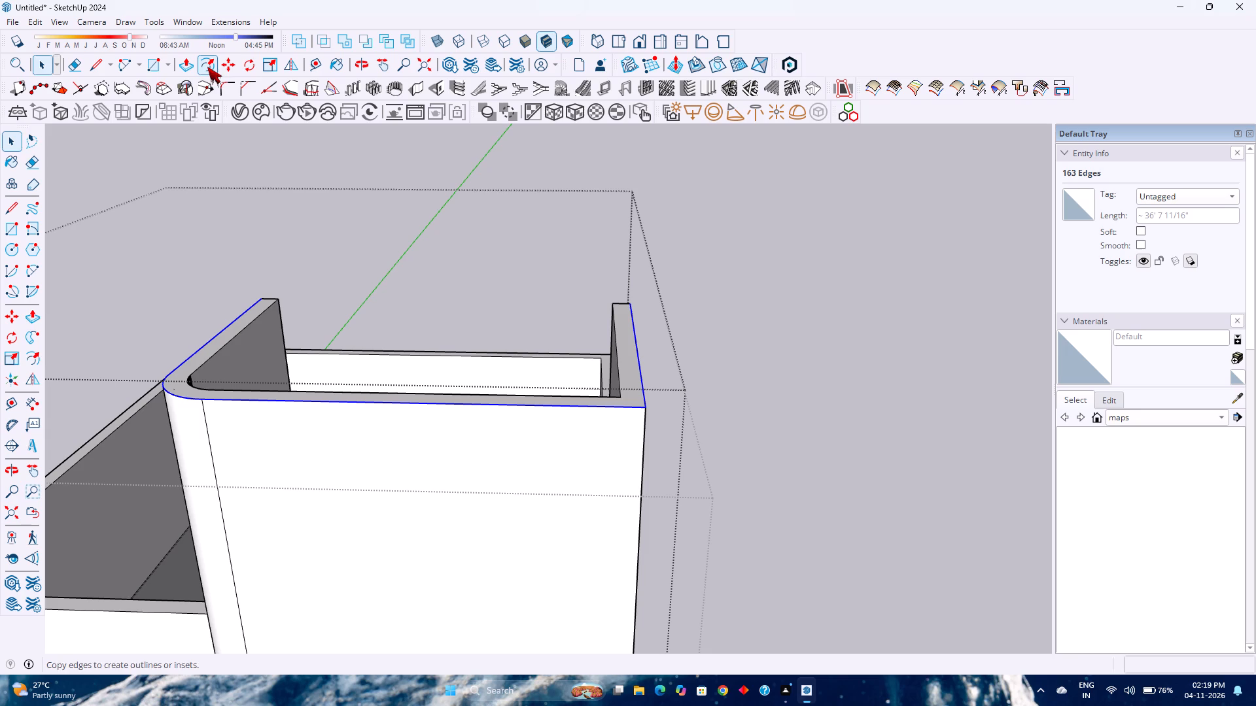
left_click(209, 351)
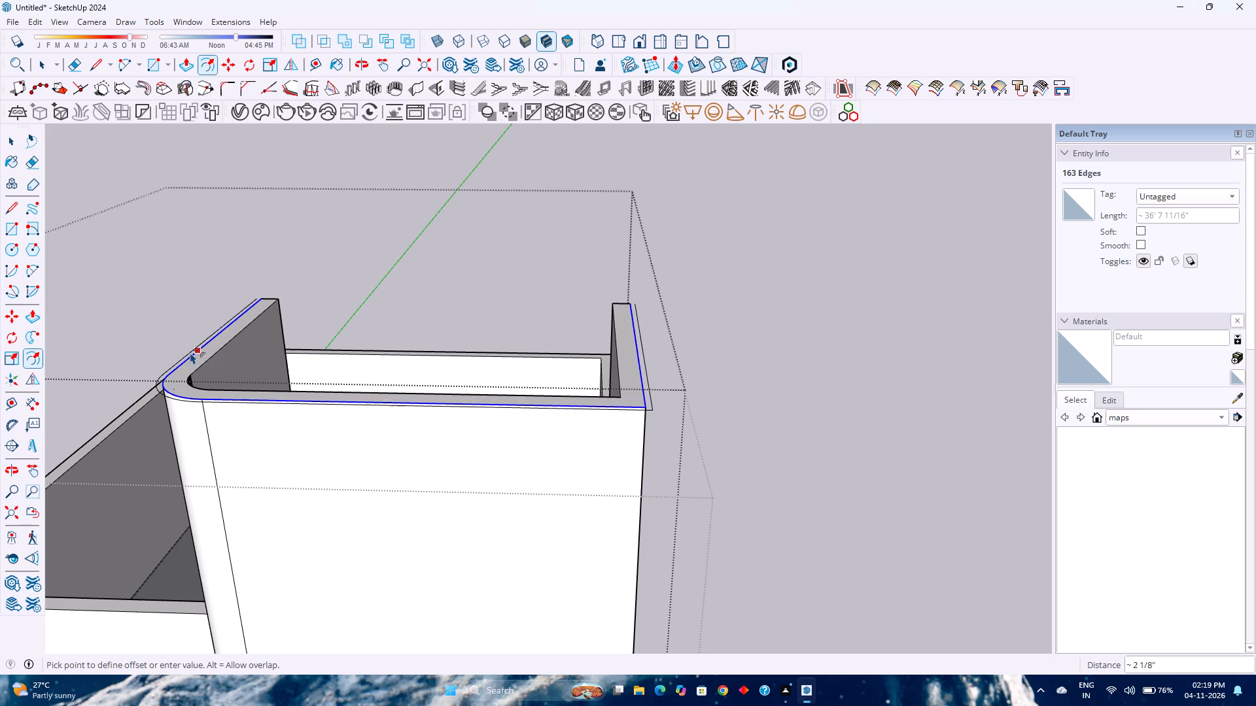
key("3")
key("Return")
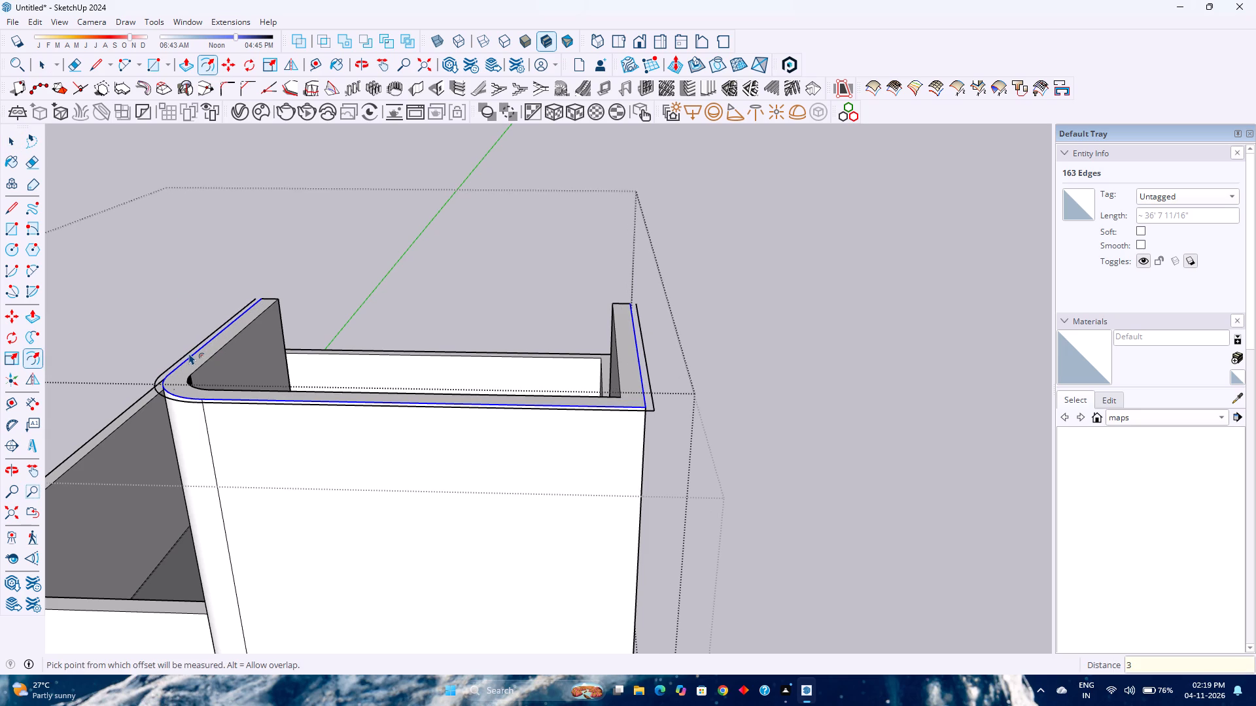
Draw short lines joining the offset outline to the wall top at both open ends, closing the 3" strip.
key("l")
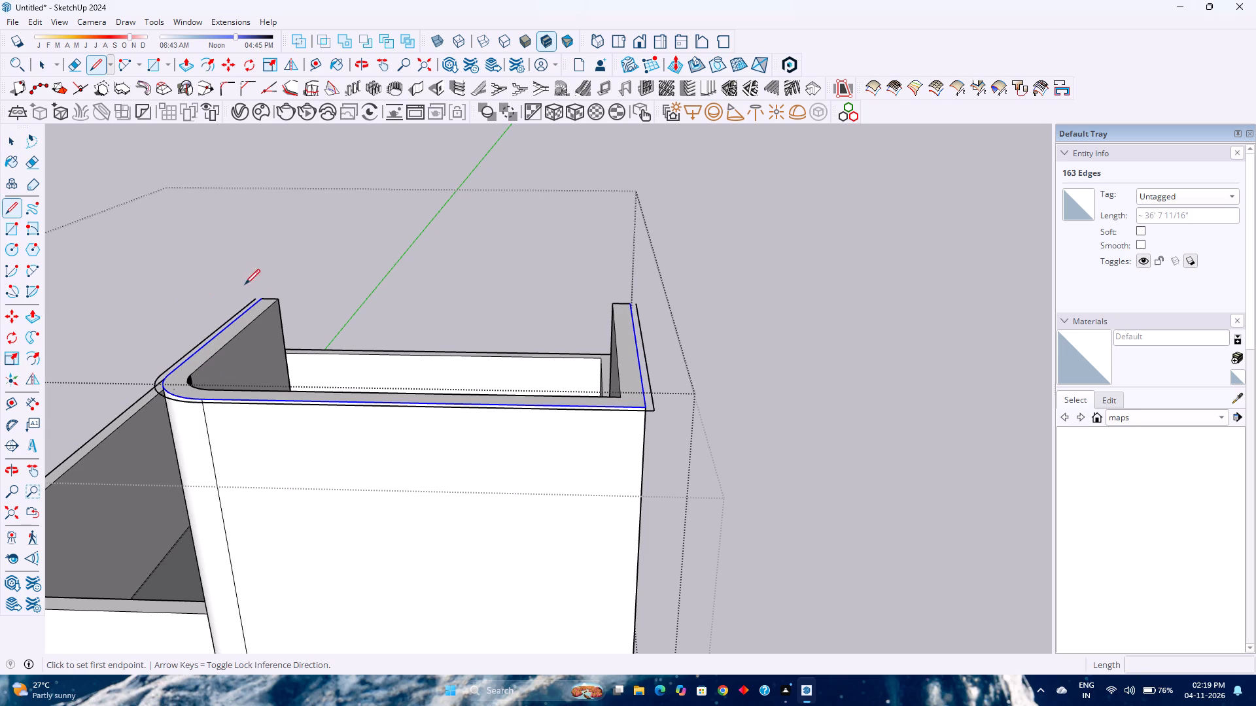
scroll(260, 311, "up", 7)
left_click(267, 295)
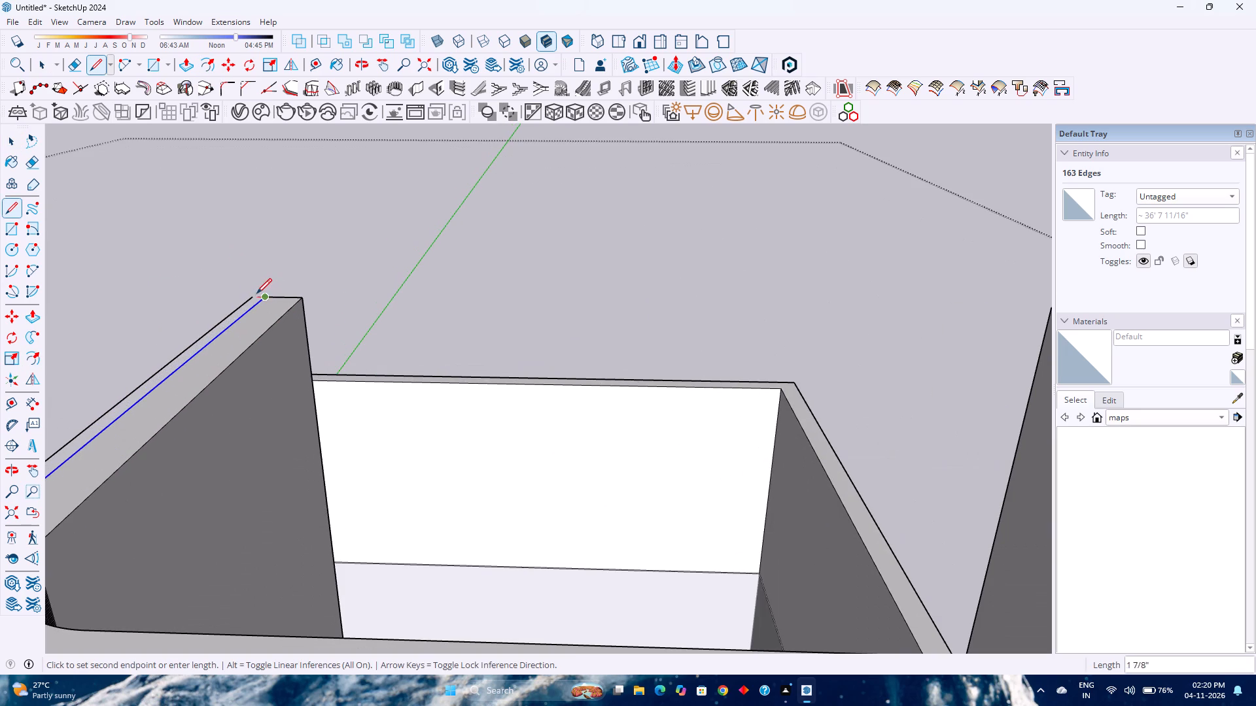
left_click(251, 293)
scroll(260, 299, "down", 6)
key("Escape")
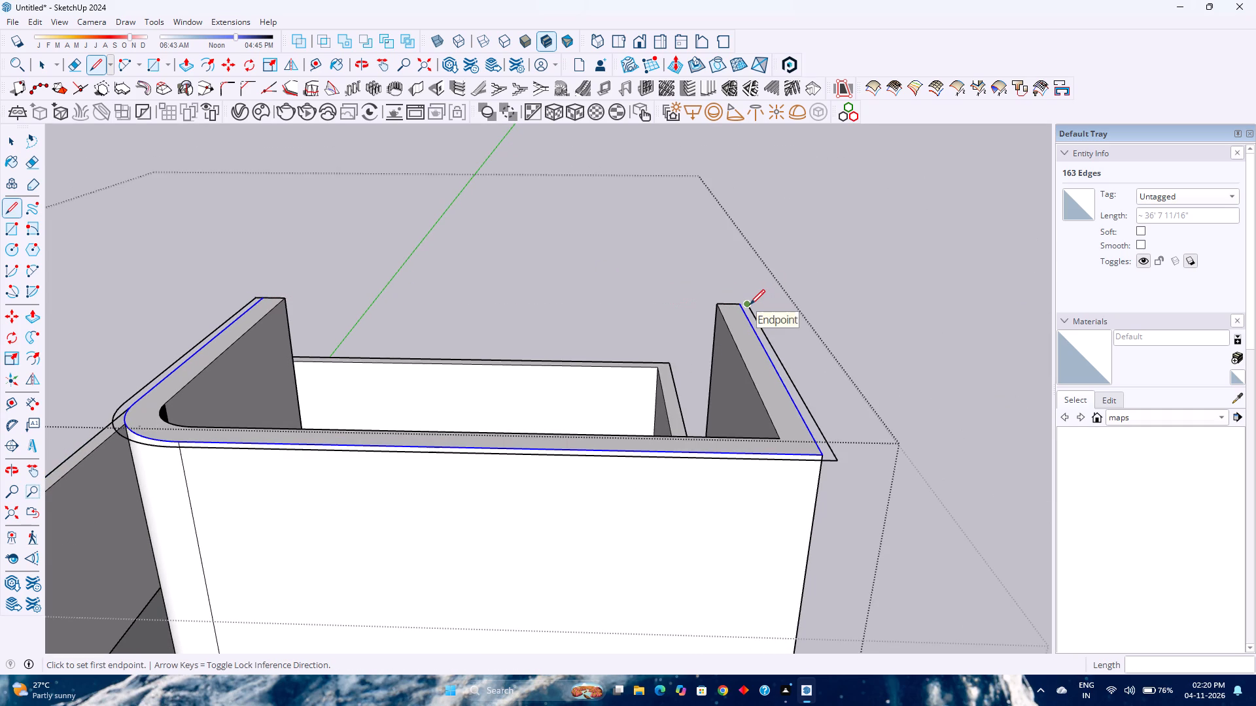
left_click(750, 305)
scroll(737, 303, "up", 4)
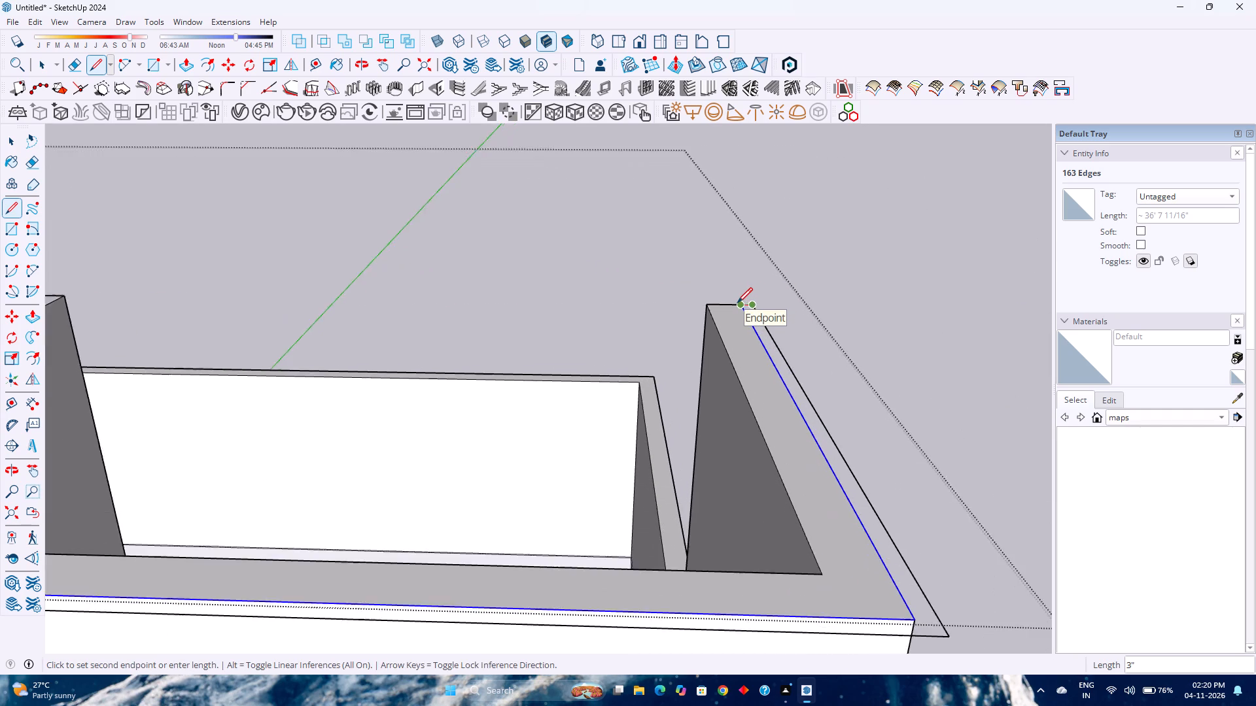
scroll(737, 303, "up", 2)
left_click(737, 303)
scroll(645, 299, "down", 9)
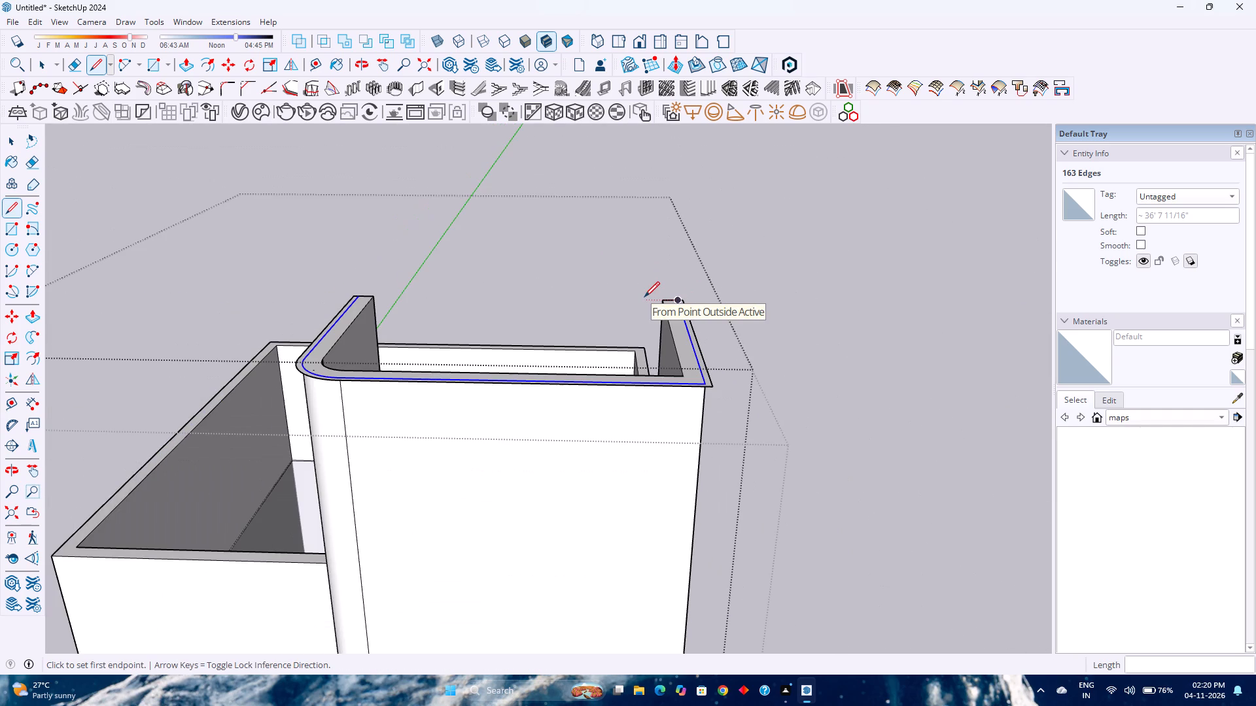
Push/Pull the closed strip around the raised block's top down 3" to form a projecting band.
key("p")
scroll(685, 359, "up", 6)
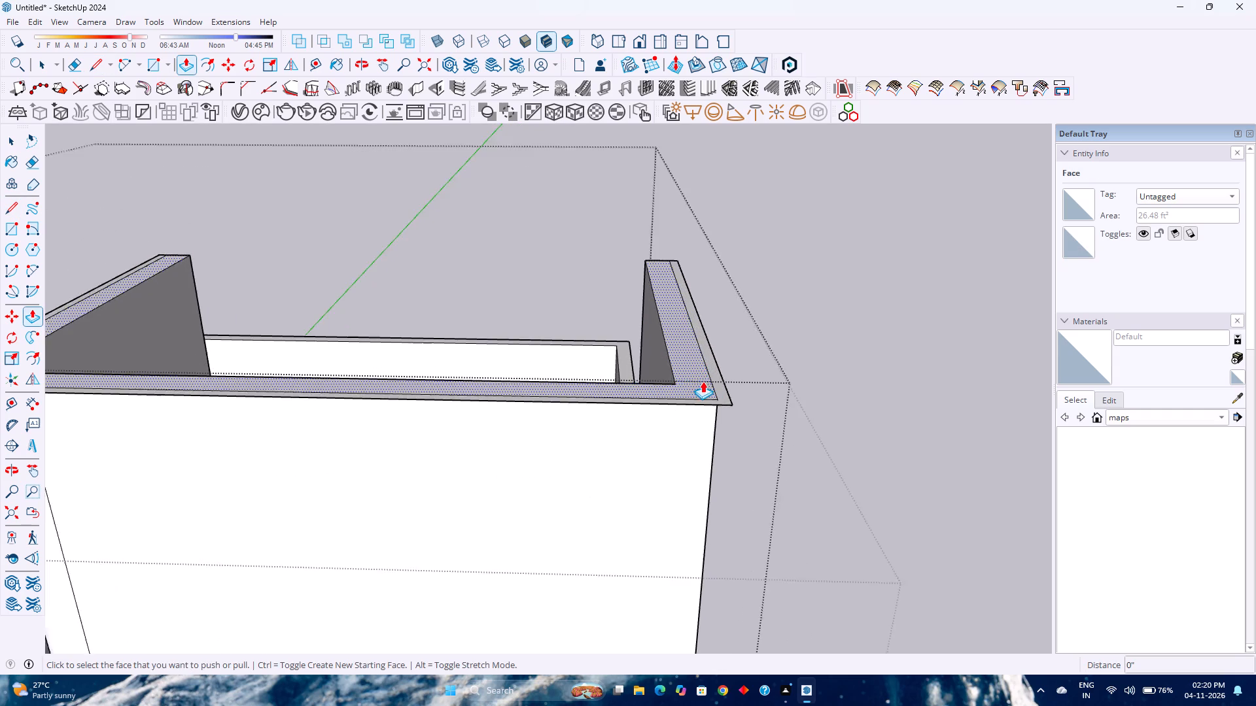
scroll(703, 381, "up", 5)
left_click(727, 388)
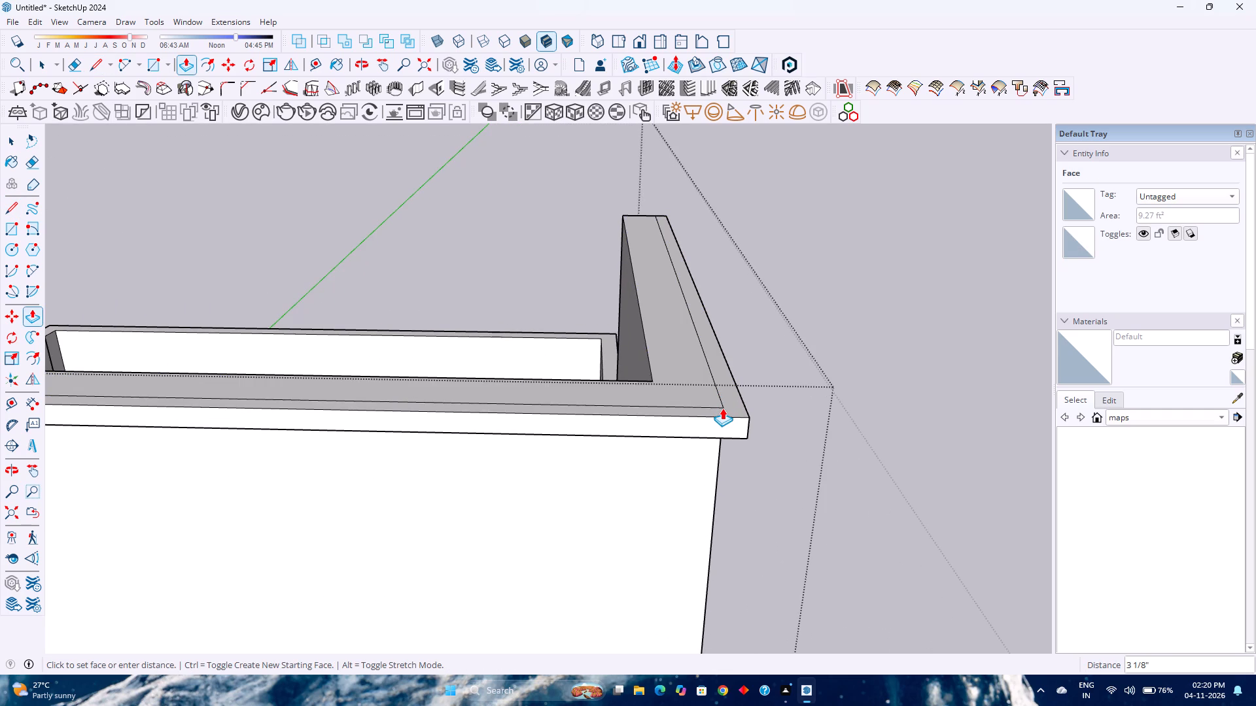
key("3")
key("Return")
Erase the straight seam edges between the band and the wall top along the front wall and the square-cornered side wall.
scroll(705, 440, "down", 3)
middle_click_drag(696, 443, 640, 384)
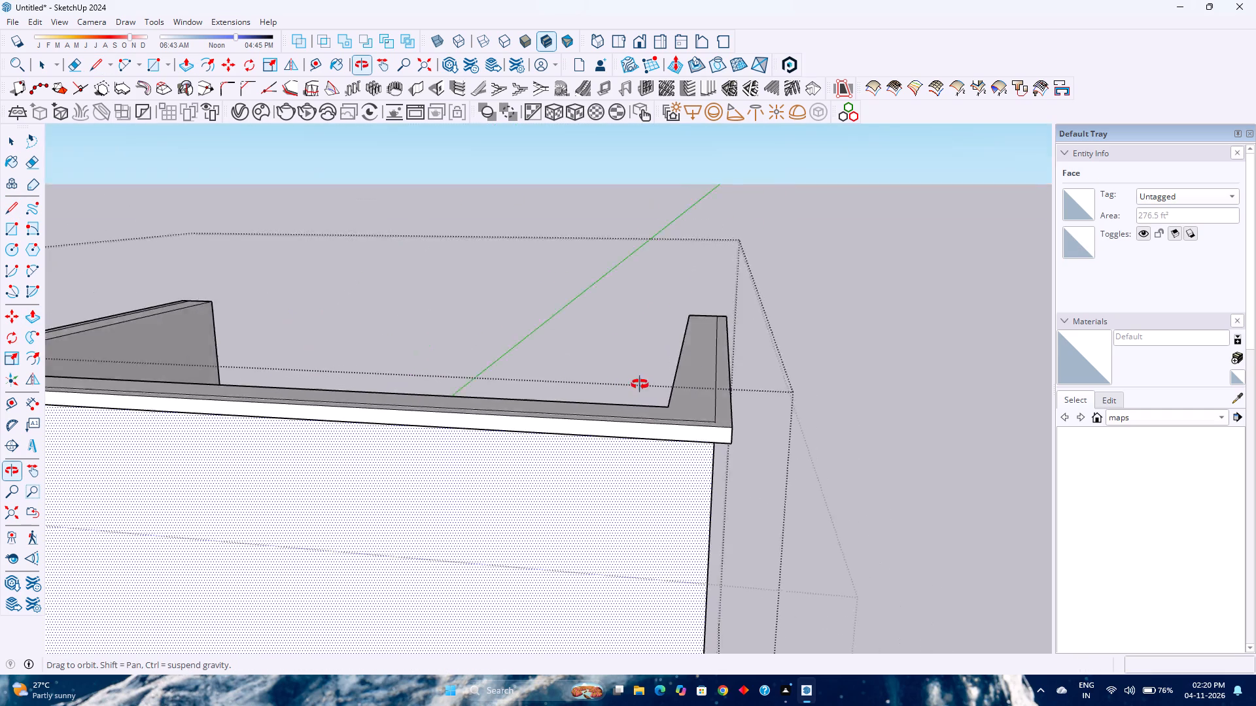
middle_click_drag(640, 384, 754, 469)
key("e")
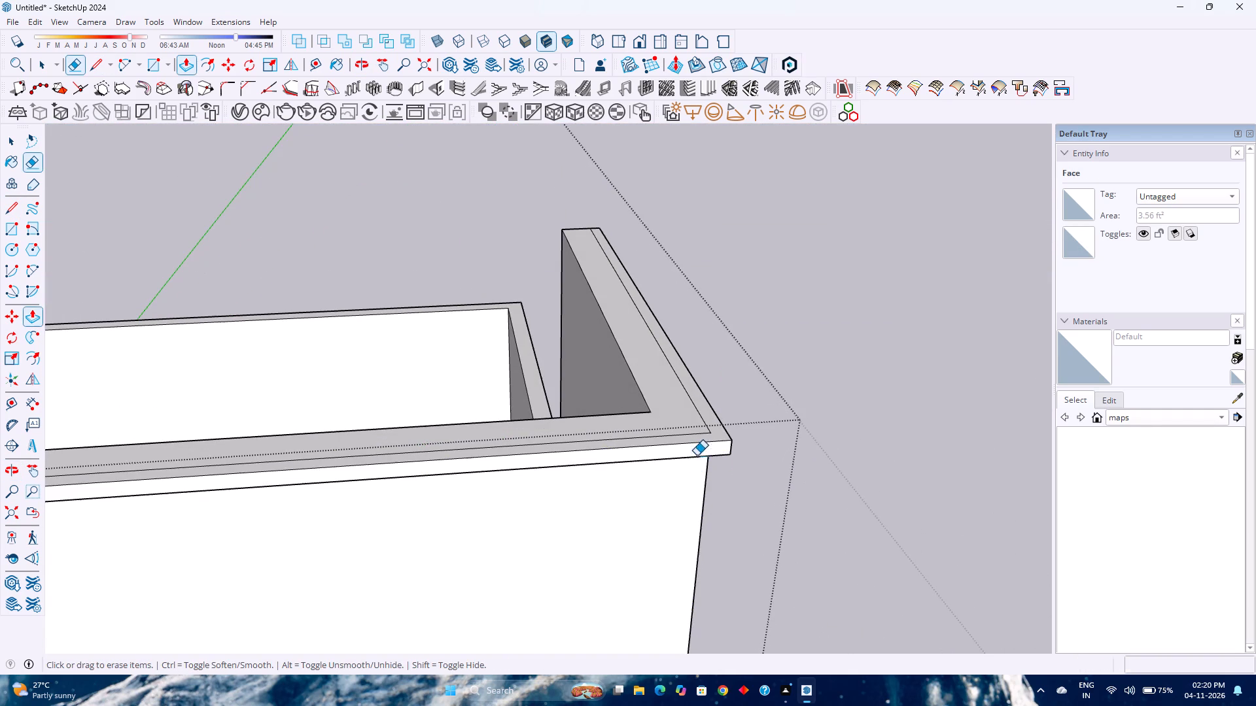
left_click(702, 416)
left_click(683, 433)
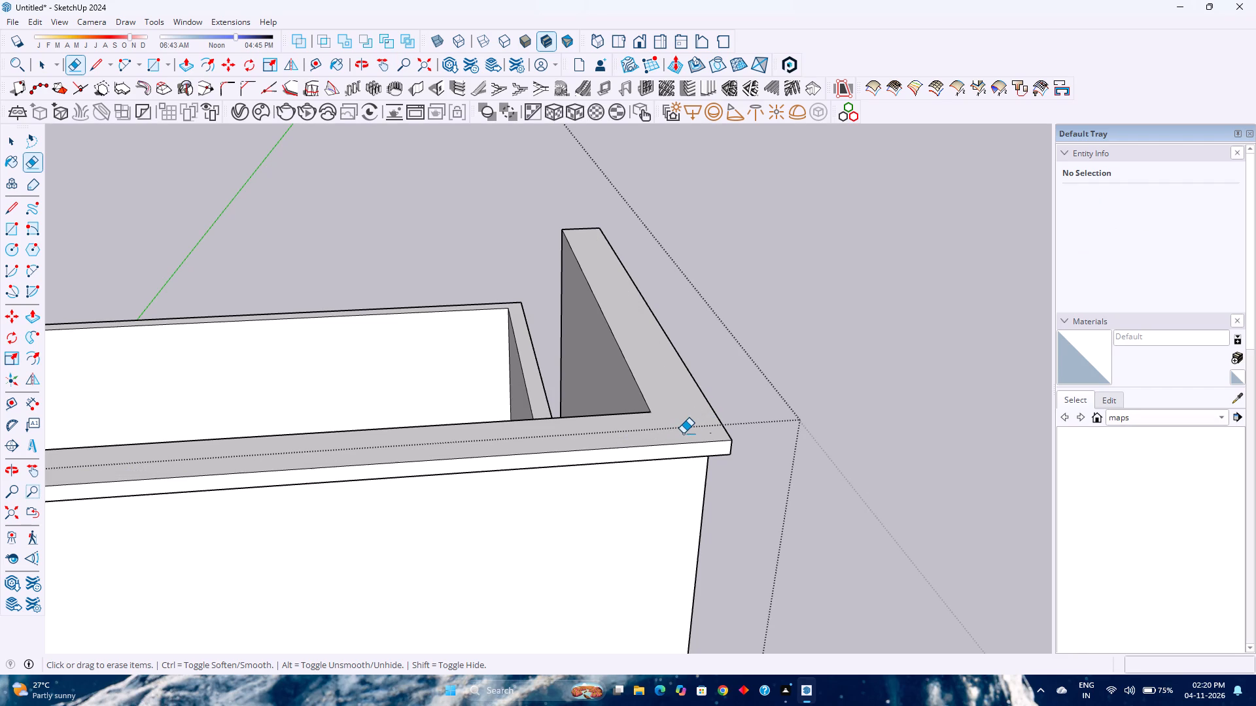
Delete the curved seam edge at the rounded corner and the straight one along the adjoining side wall's top.
scroll(672, 433, "down", 4)
middle_click_drag(498, 438, 949, 435, "shift")
middle_click(949, 435, "shift")
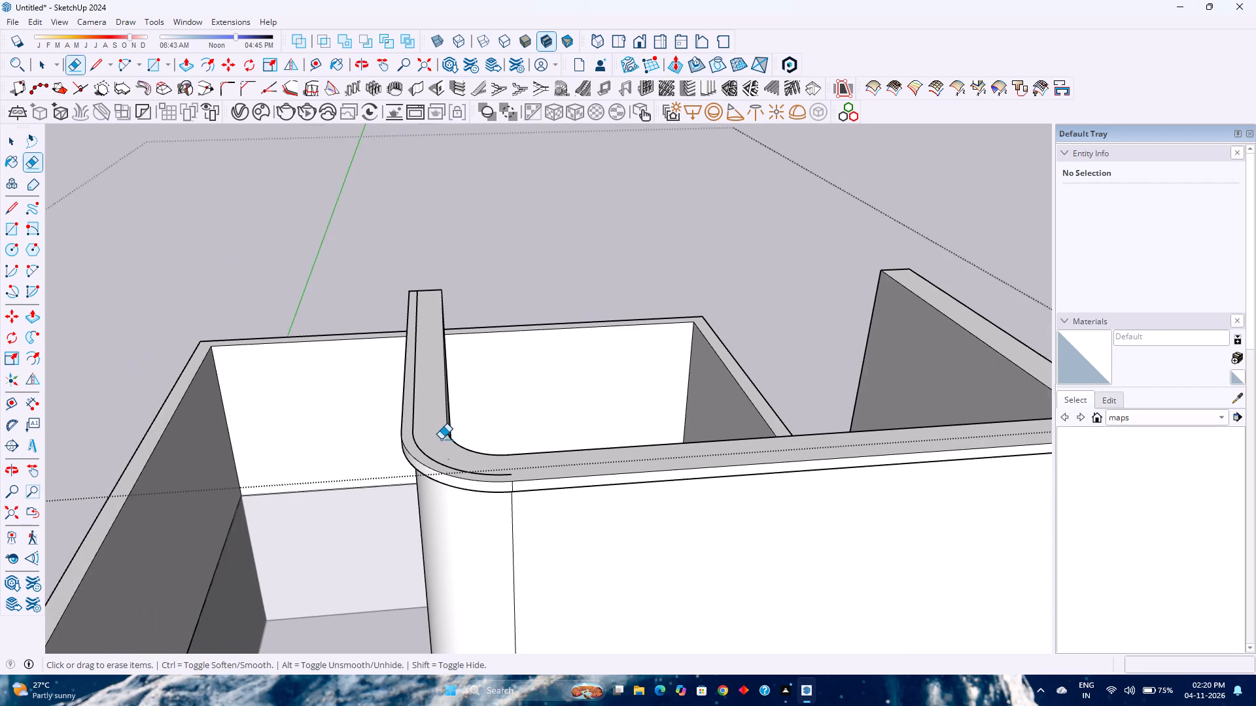
scroll(442, 439, "up", 1)
left_click(432, 462)
key("space")
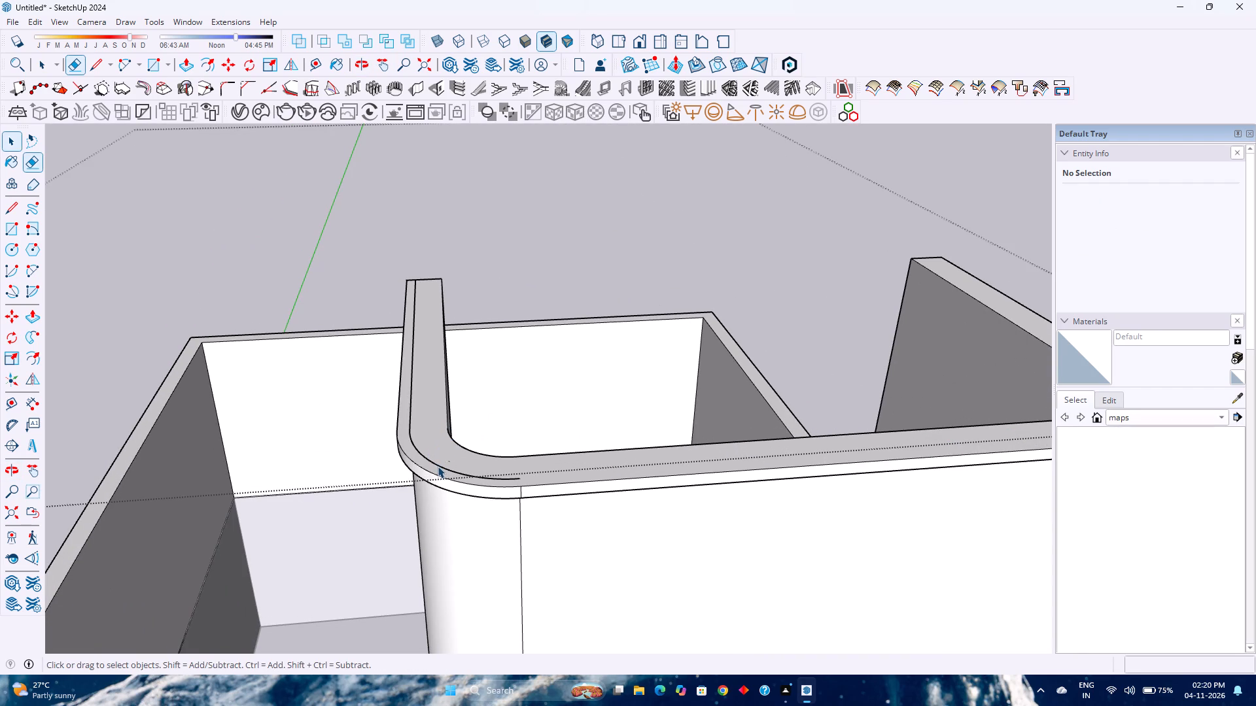
double_click(440, 467)
left_click(440, 467)
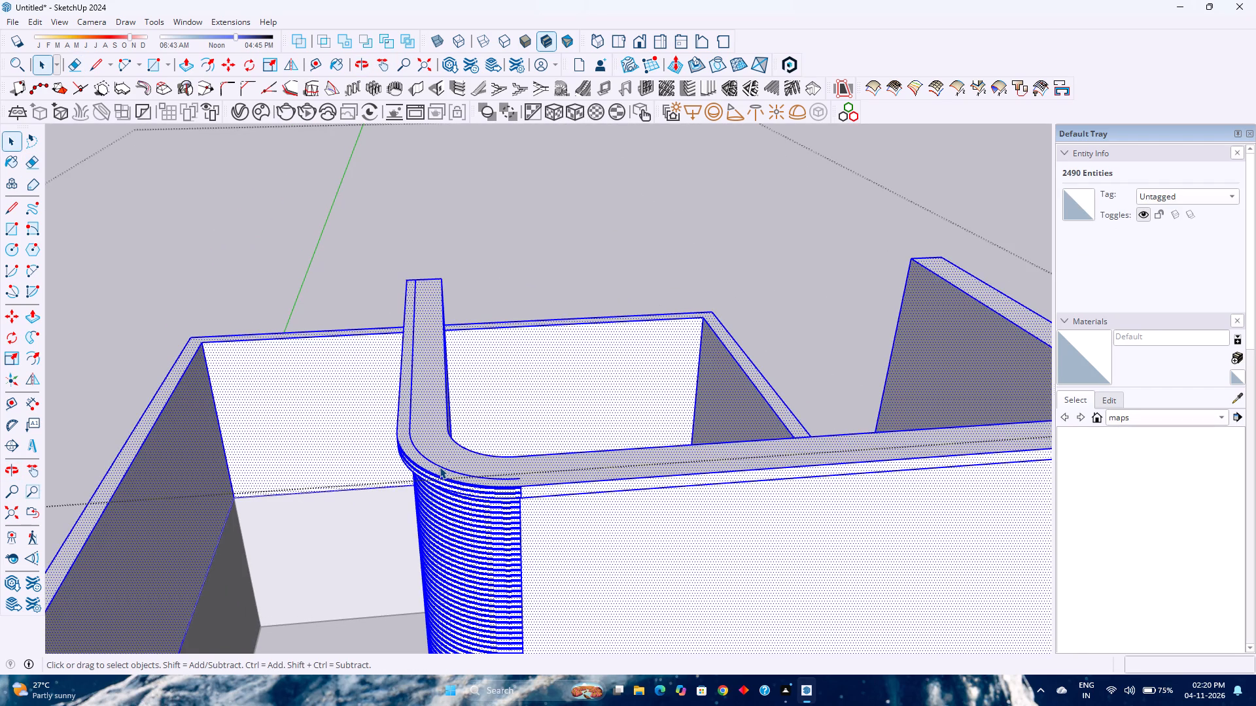
double_click(440, 467)
key("Delete")
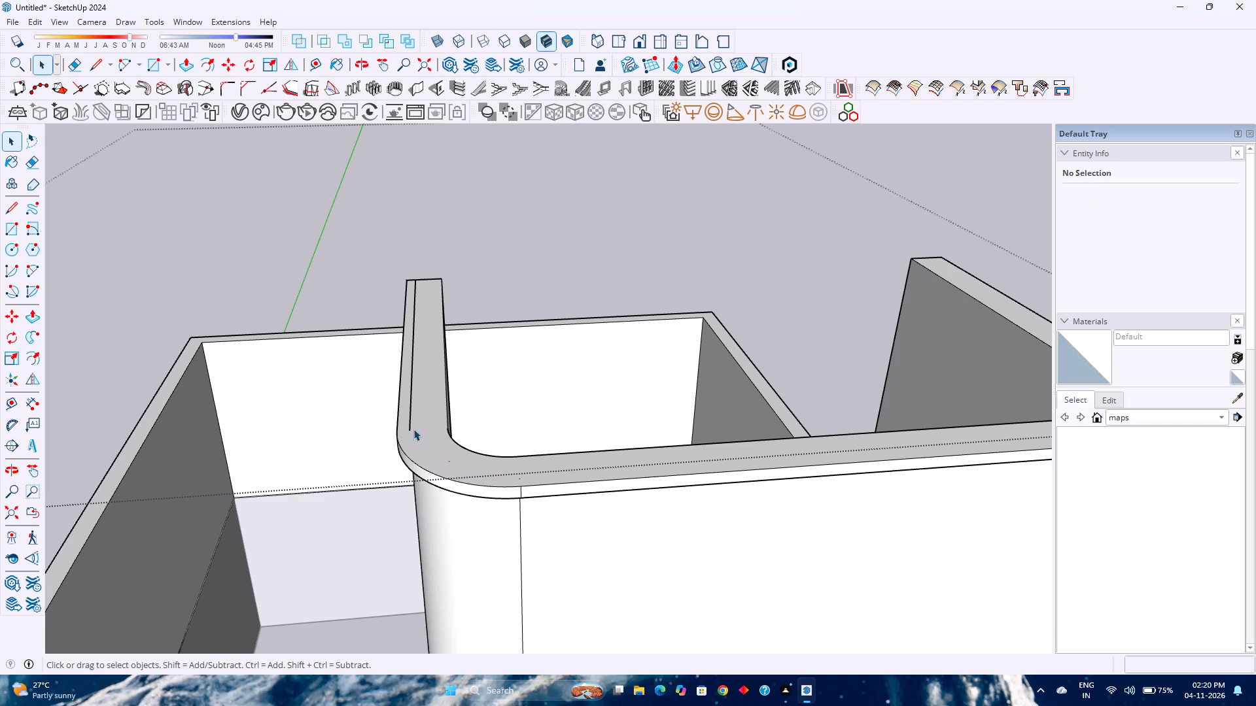
left_click(410, 420)
key("Delete")
scroll(411, 420, "down", 6)
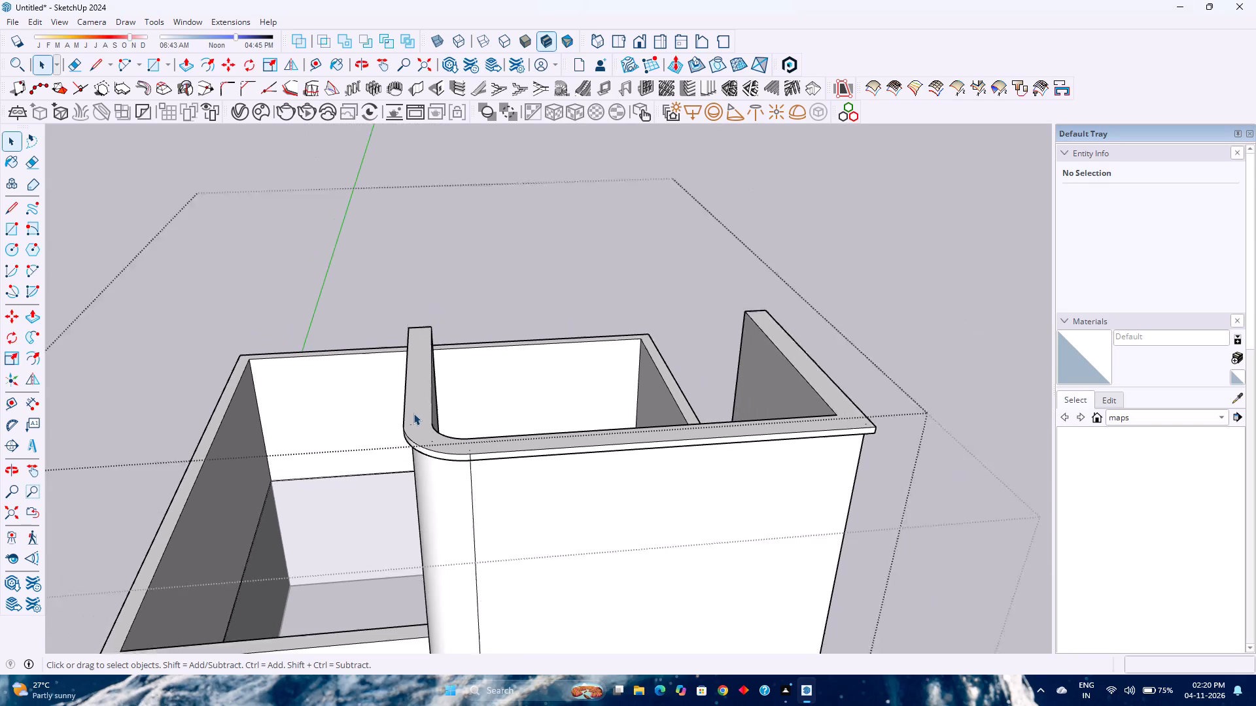
Push/Pull the narrow underside face of the projecting band along the raised block's front by 1".
scroll(413, 413, "down", 1)
middle_click_drag(357, 490, 458, 381)
middle_click(458, 381)
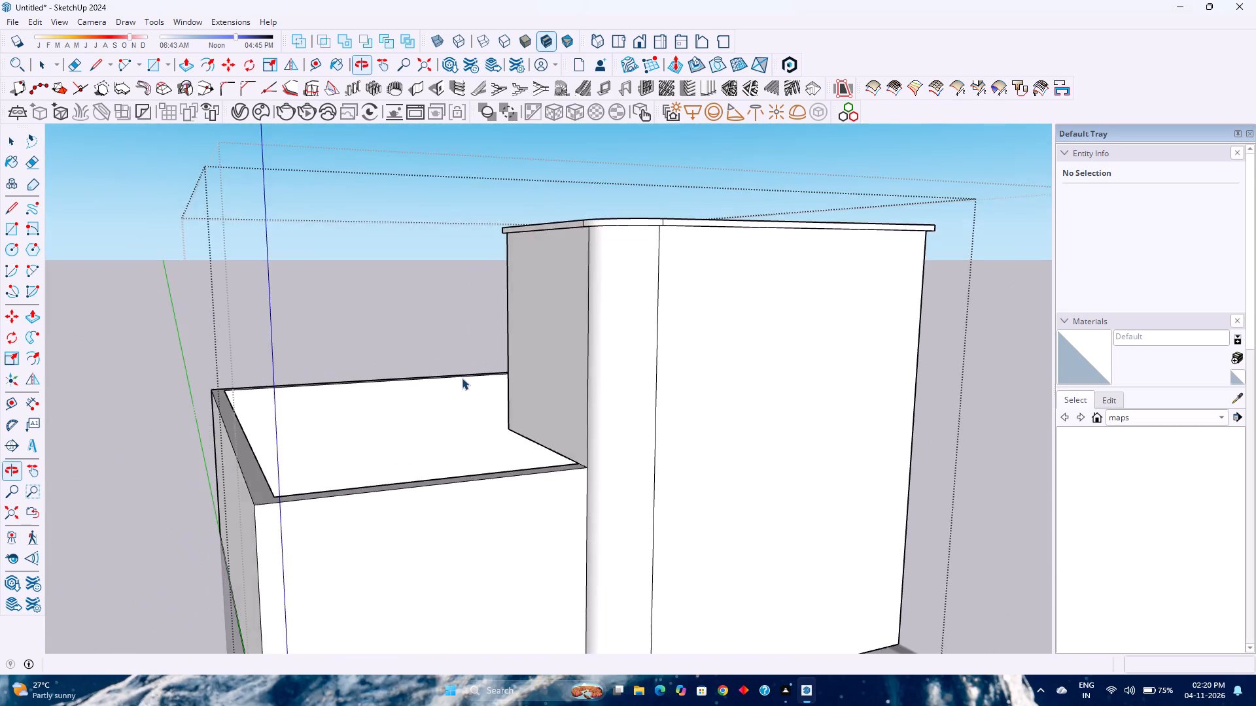
scroll(462, 378, "down", 2)
middle_click_drag(544, 446, 481, 382)
scroll(481, 381, "down", 4)
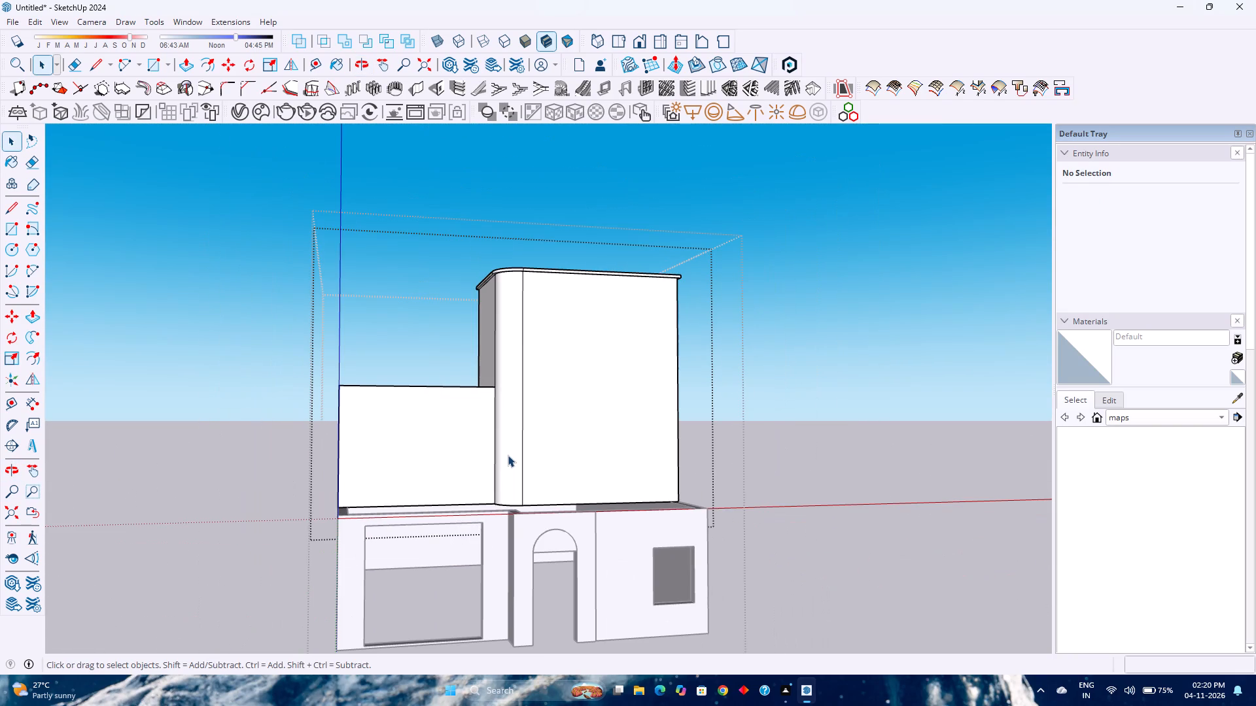
scroll(508, 452, "down", 3)
middle_click_drag(540, 460, 428, 392)
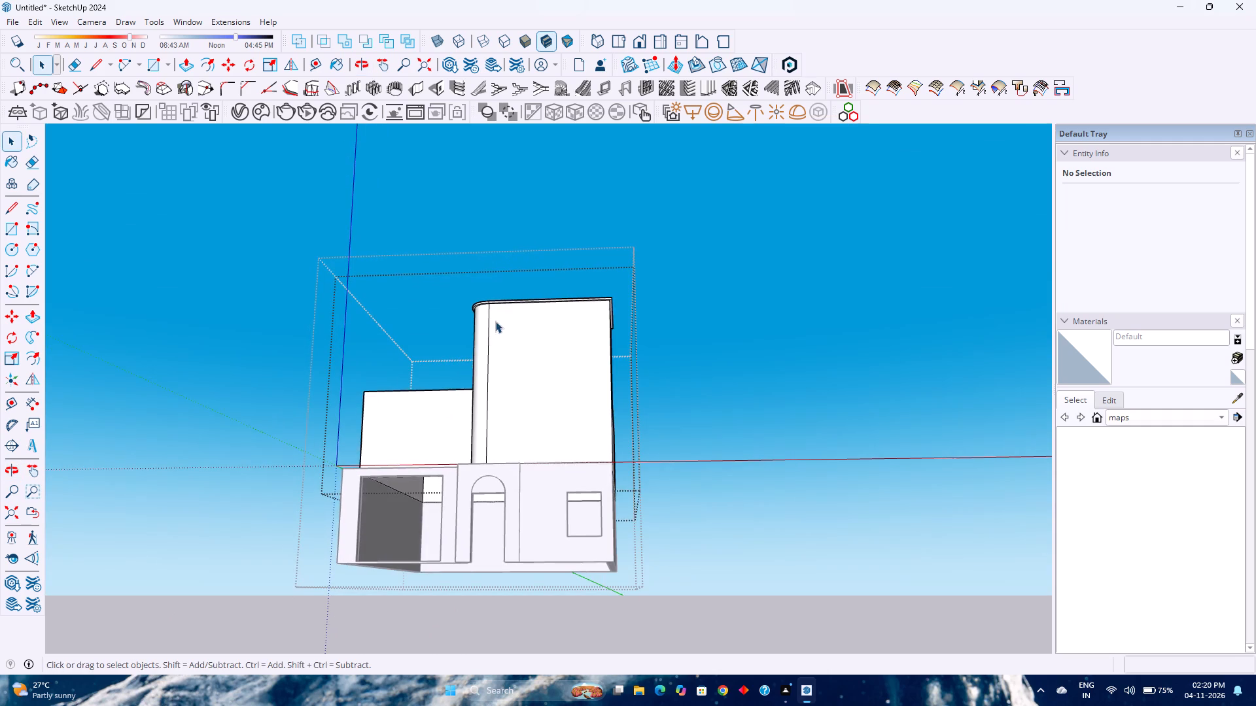
scroll(528, 297, "up", 1)
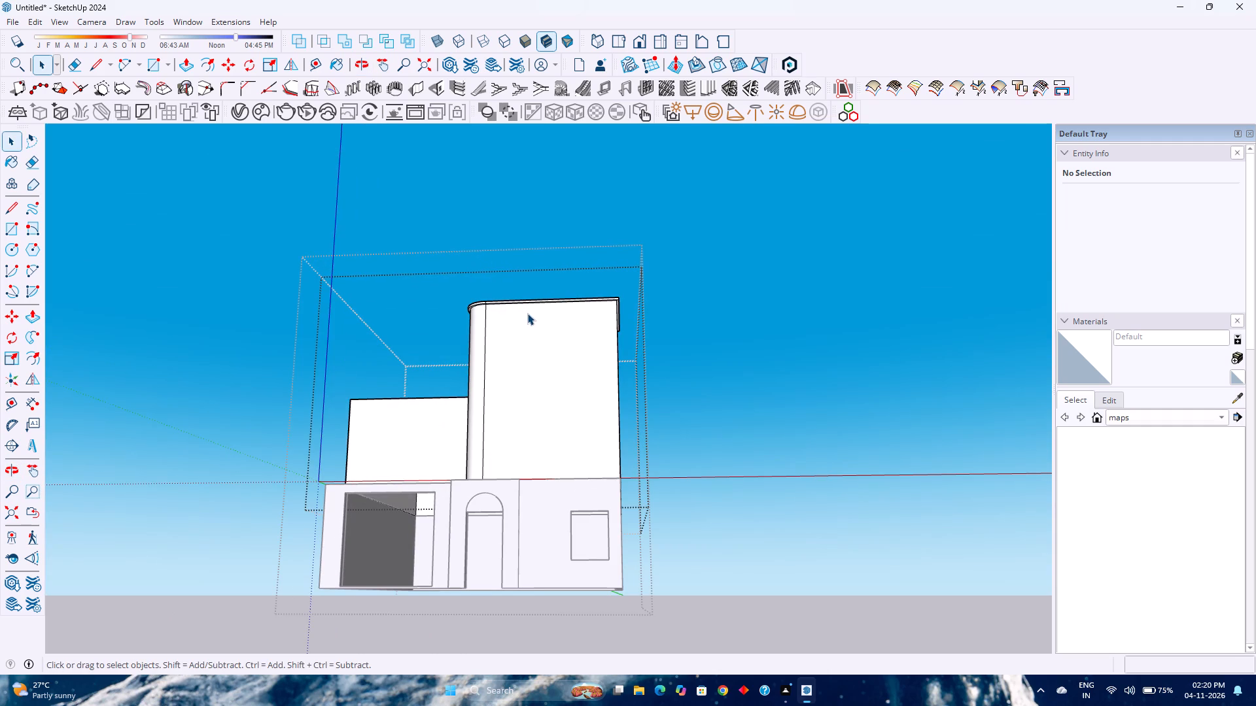
scroll(570, 273, "up", 10)
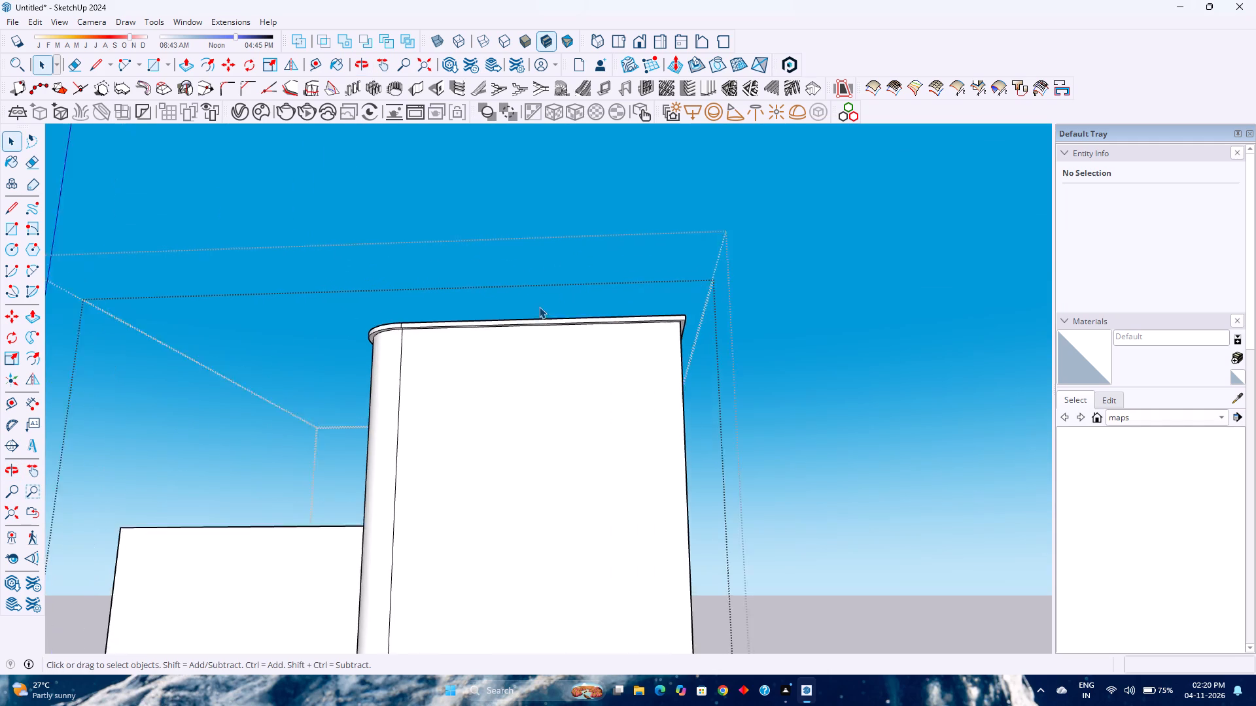
scroll(539, 307, "up", 6)
scroll(466, 371, "up", 1)
middle_click_drag(463, 371, 584, 327)
middle_click(584, 327)
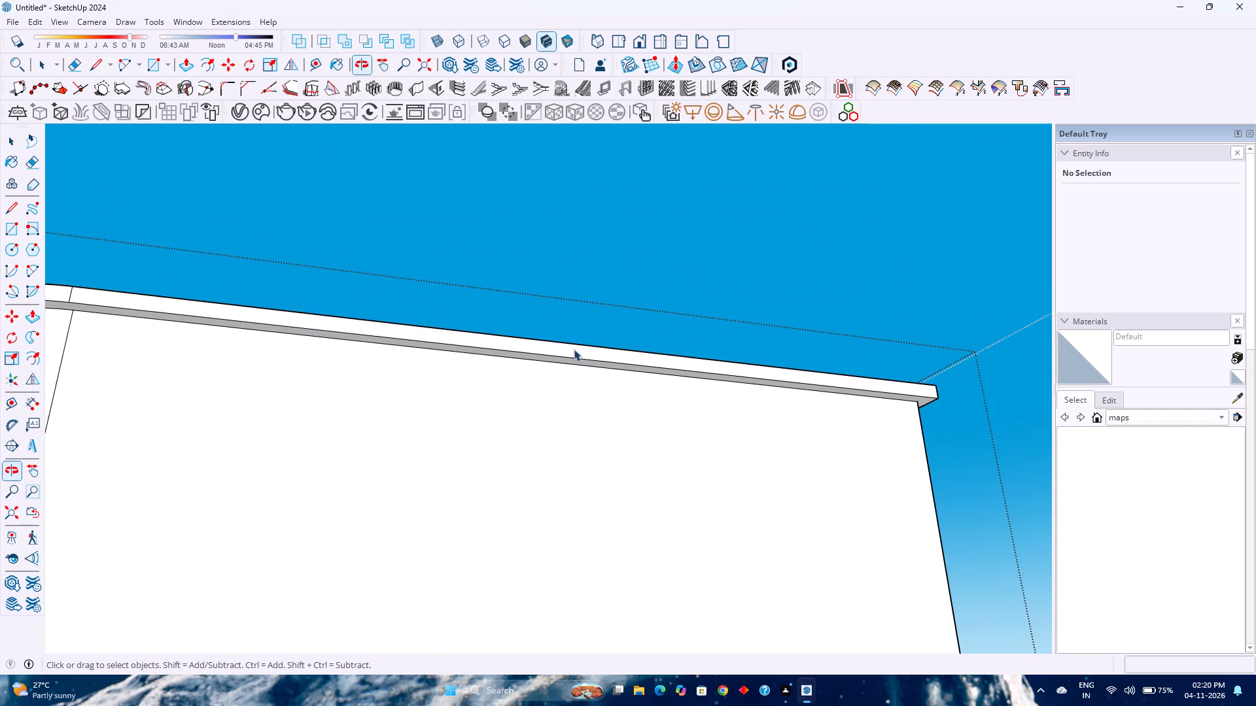
key("p")
scroll(572, 351, "up", 4)
left_click(556, 363)
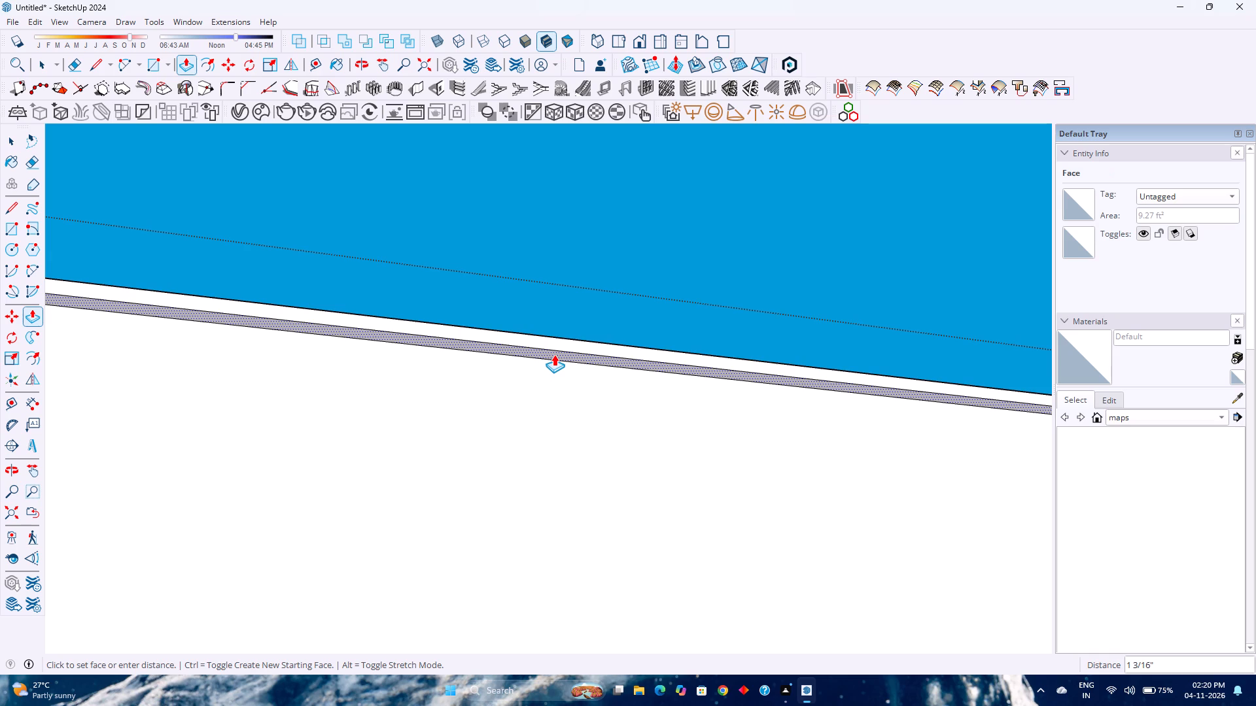
key("1")
key("Return")
key("space")
Examine the building from the front and from above, checking the projecting band and overall massing.
scroll(538, 347, "down", 10)
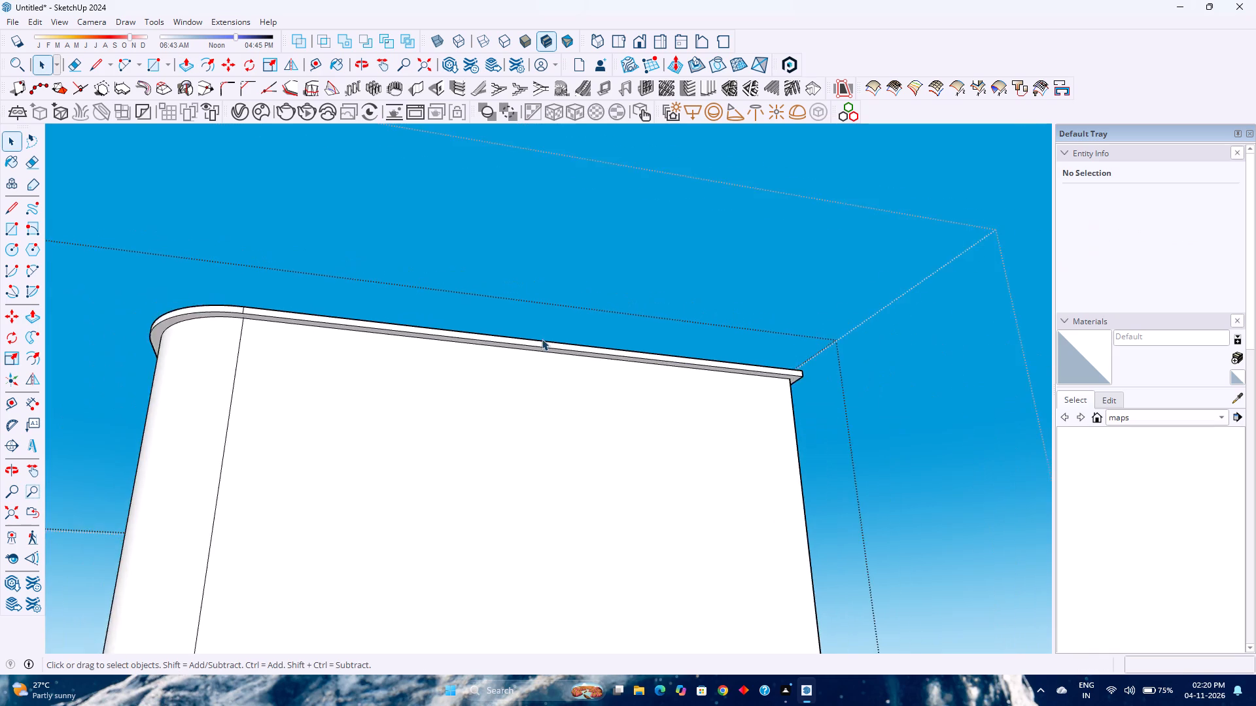
scroll(542, 339, "down", 9)
scroll(344, 364, "down", 3)
middle_click_drag(344, 363, 438, 458)
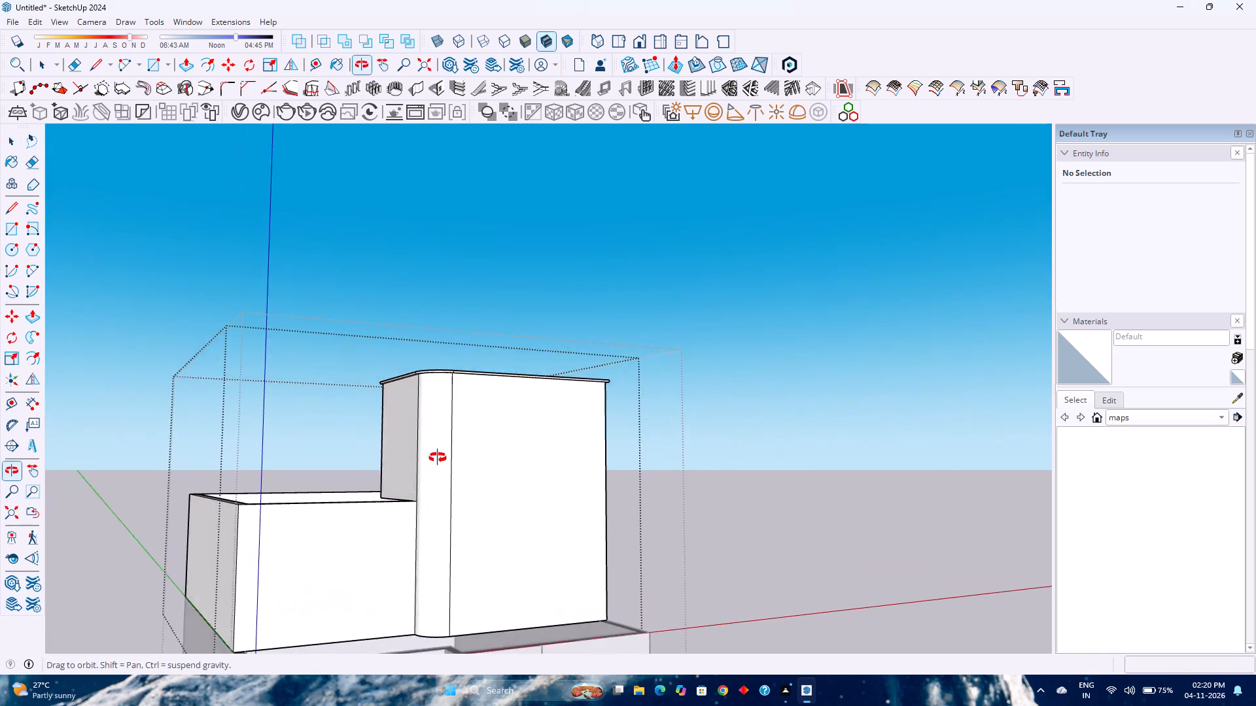
middle_click_drag(438, 458, 299, 484)
scroll(298, 483, "down", 2)
middle_click_drag(294, 470, 359, 411)
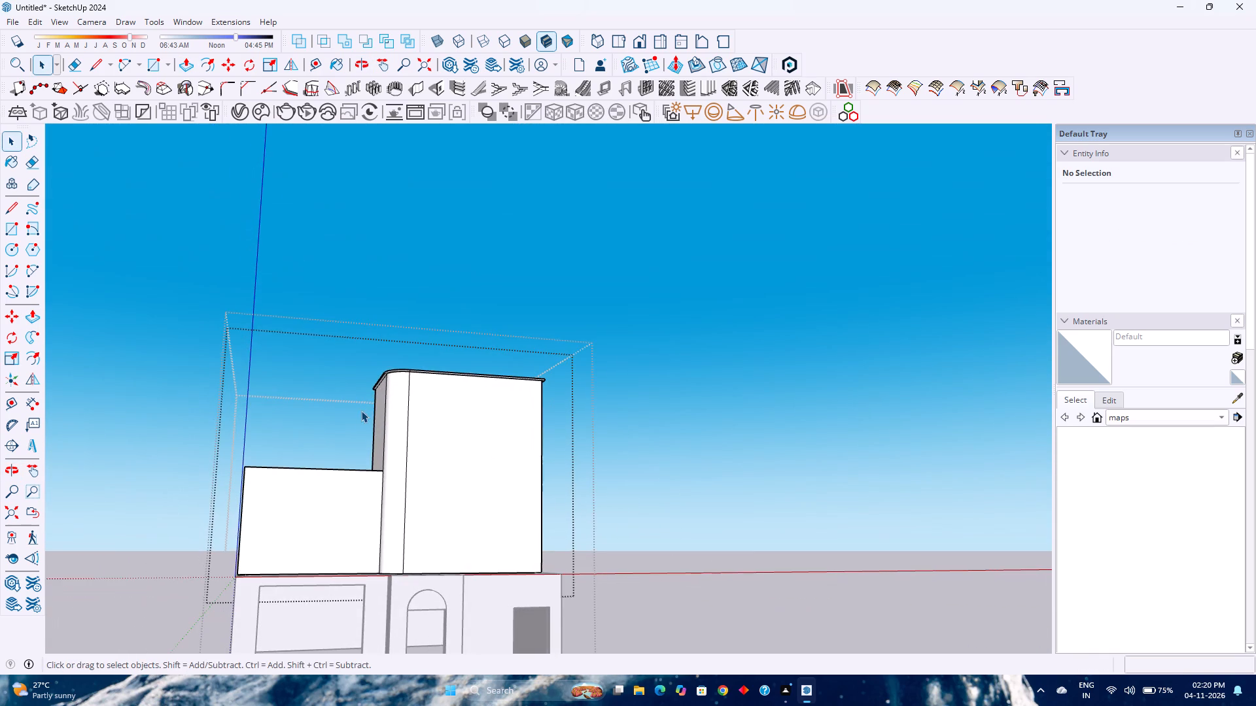
scroll(361, 411, "down", 3)
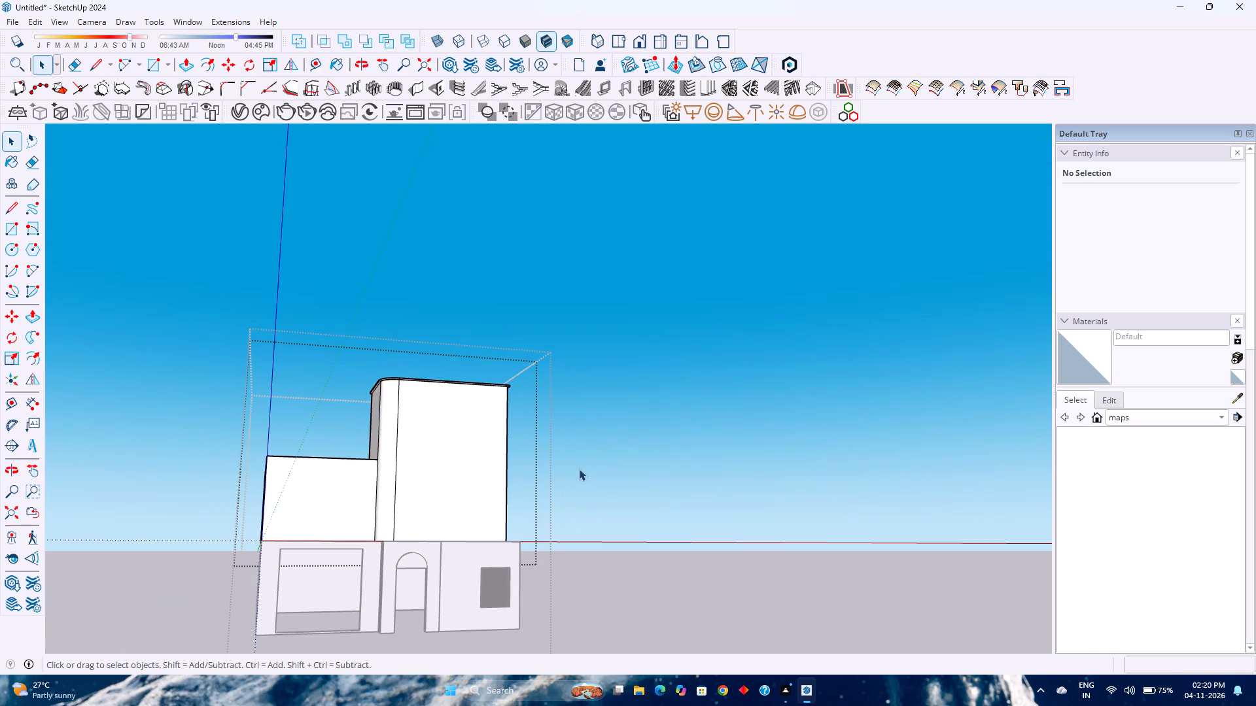
left_click(585, 466)
middle_click_drag(585, 466, 635, 585)
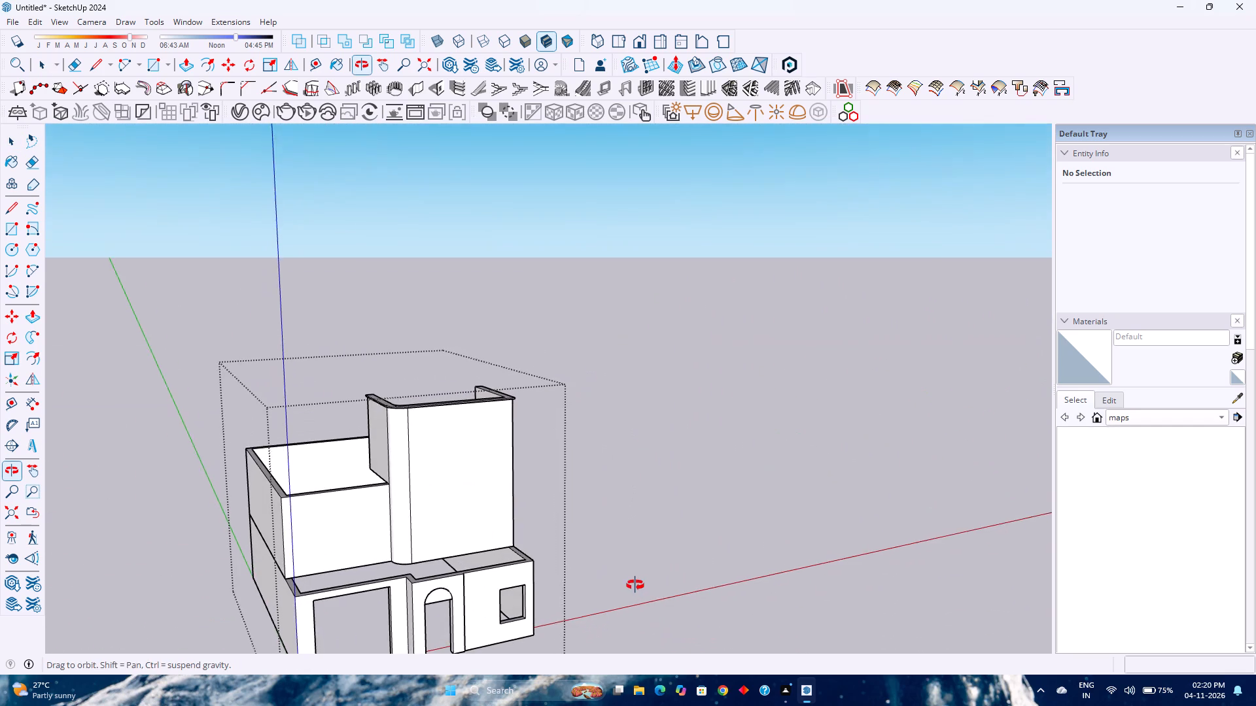
middle_click_drag(635, 585, 633, 579)
middle_click(633, 579)
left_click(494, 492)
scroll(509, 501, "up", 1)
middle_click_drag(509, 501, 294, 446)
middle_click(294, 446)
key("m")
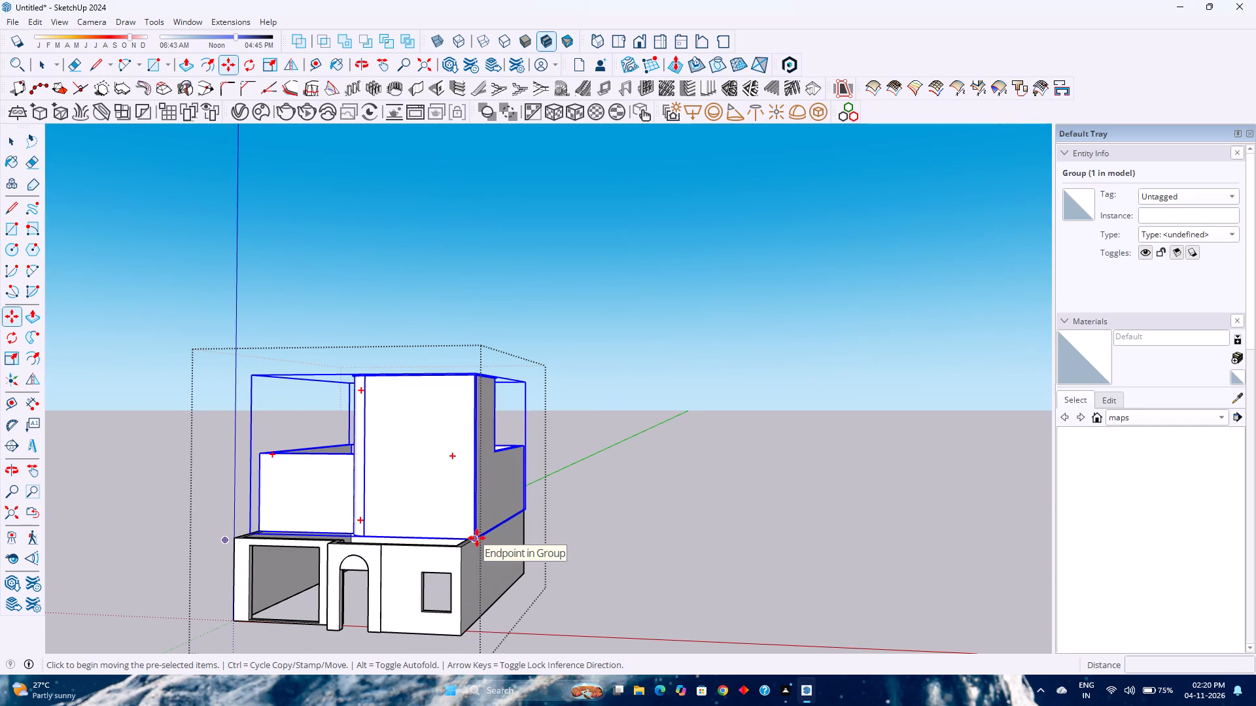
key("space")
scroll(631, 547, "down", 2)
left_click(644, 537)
Open the upper-walls group nested inside the building group for editing.
middle_click_drag(595, 536, 657, 511)
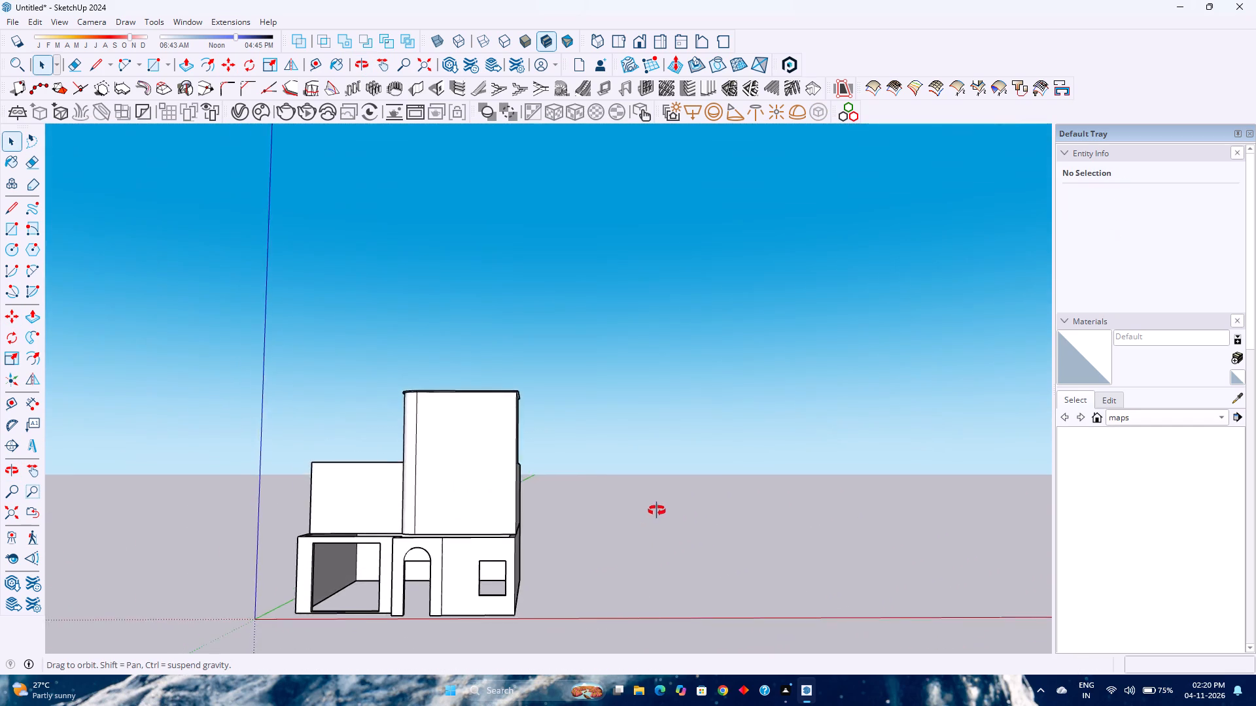
middle_click_drag(657, 511, 655, 457)
middle_click(655, 457)
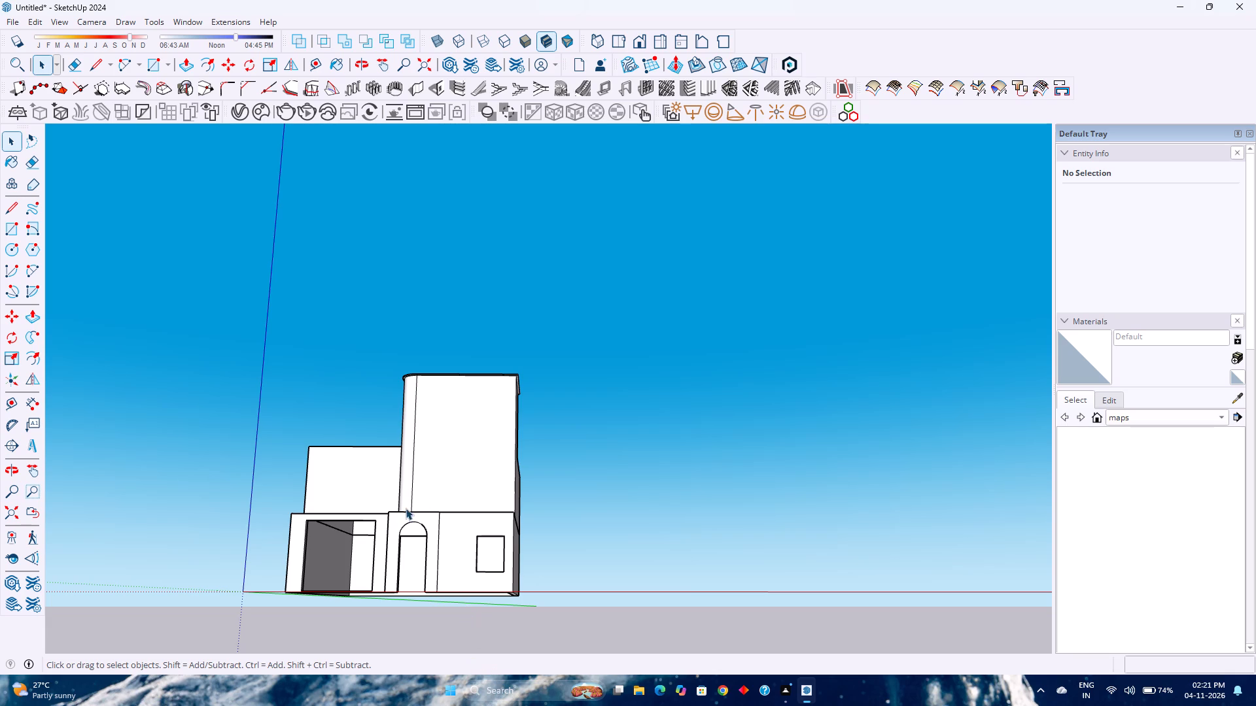
double_click(429, 484)
double_click(489, 435)
scroll(485, 438, "up", 2)
middle_click_drag(484, 439, 528, 498)
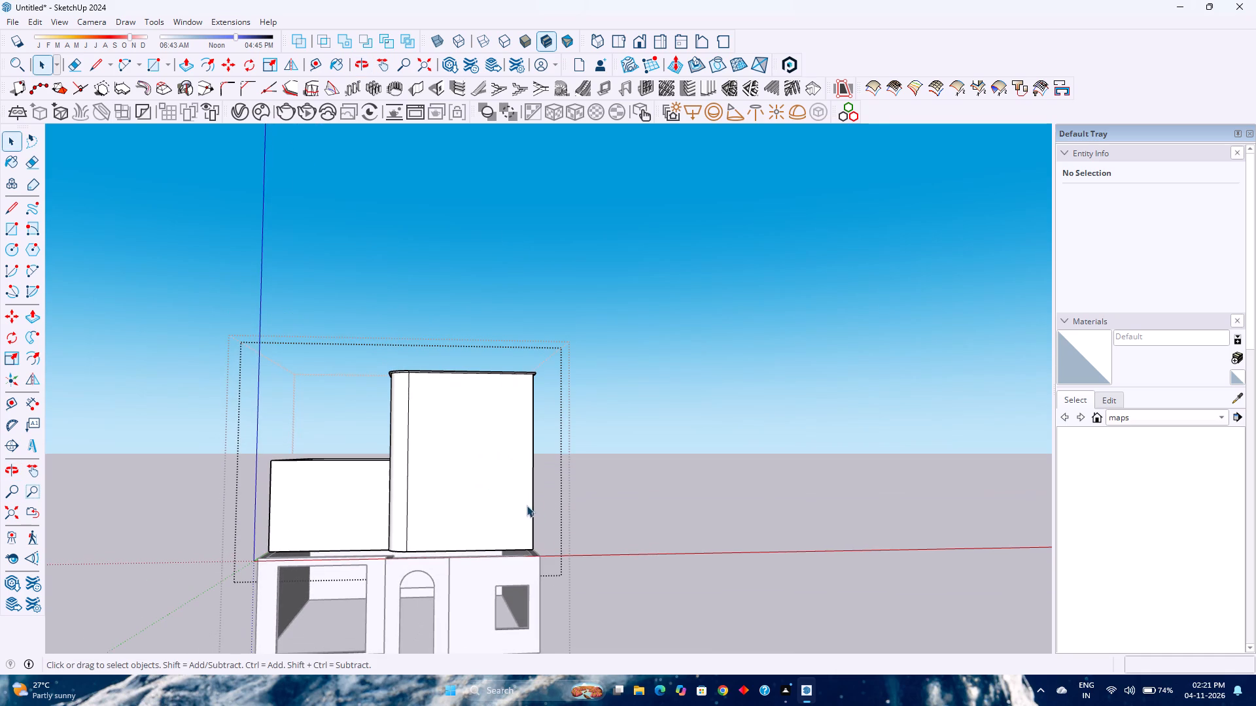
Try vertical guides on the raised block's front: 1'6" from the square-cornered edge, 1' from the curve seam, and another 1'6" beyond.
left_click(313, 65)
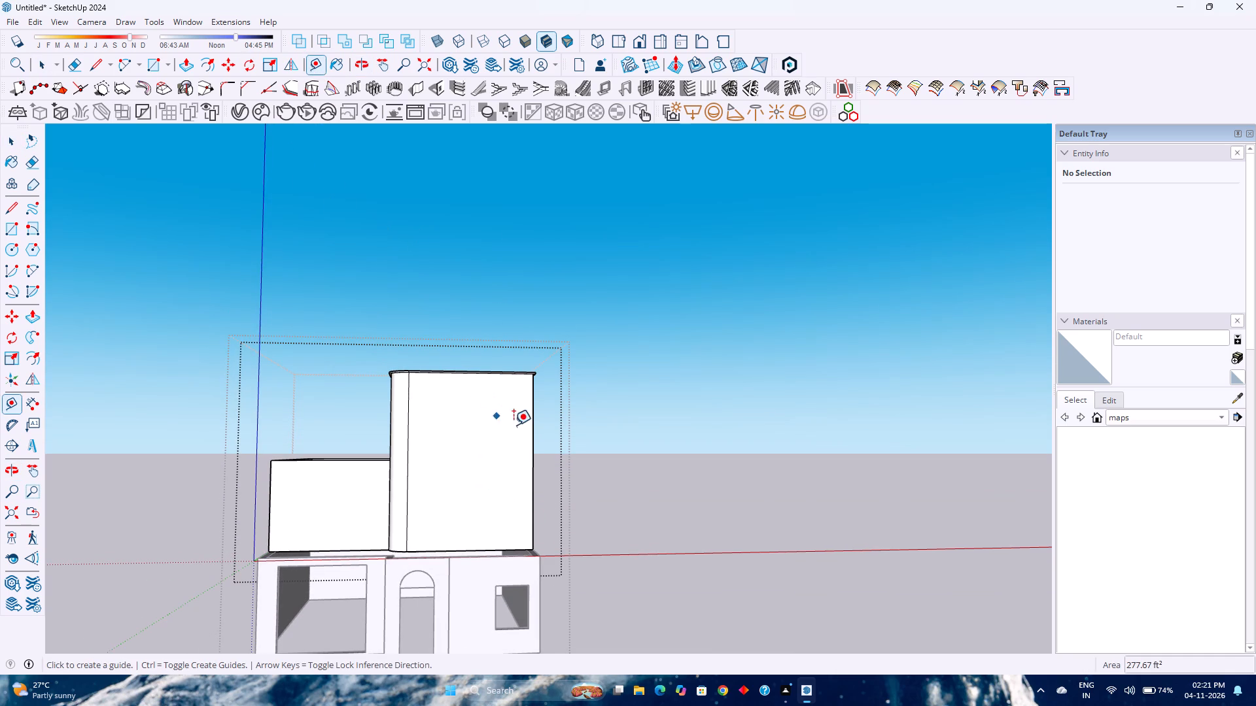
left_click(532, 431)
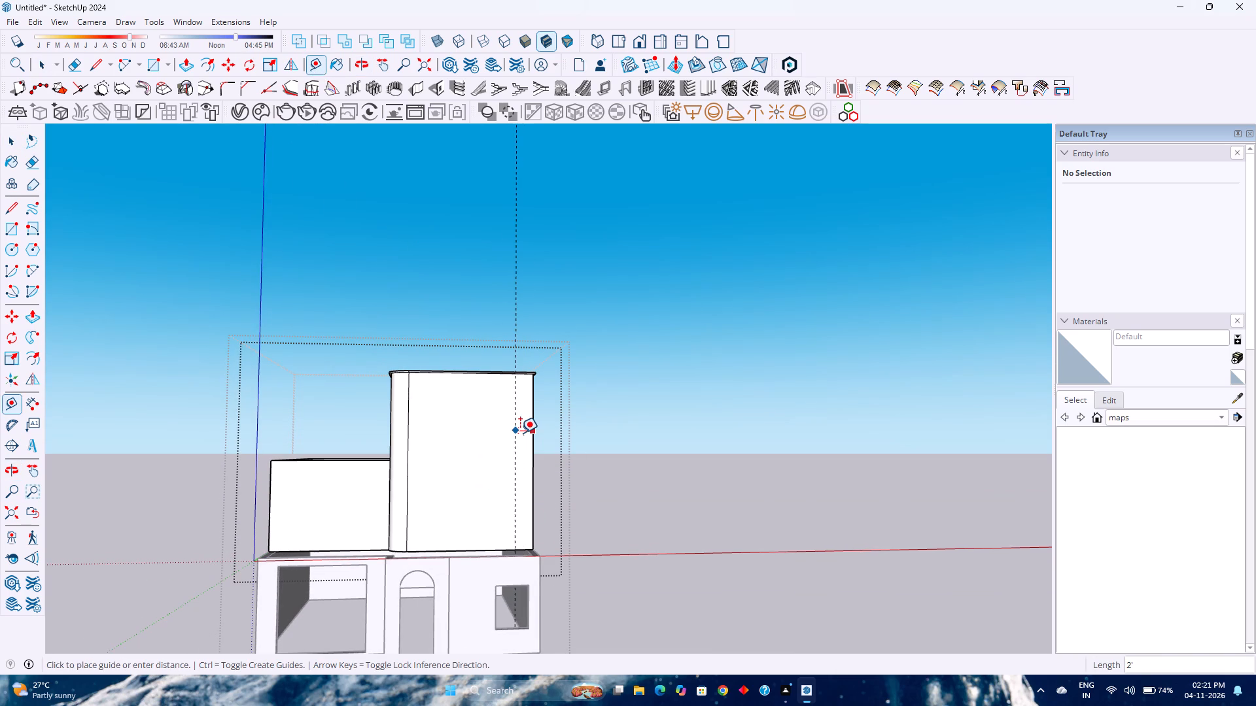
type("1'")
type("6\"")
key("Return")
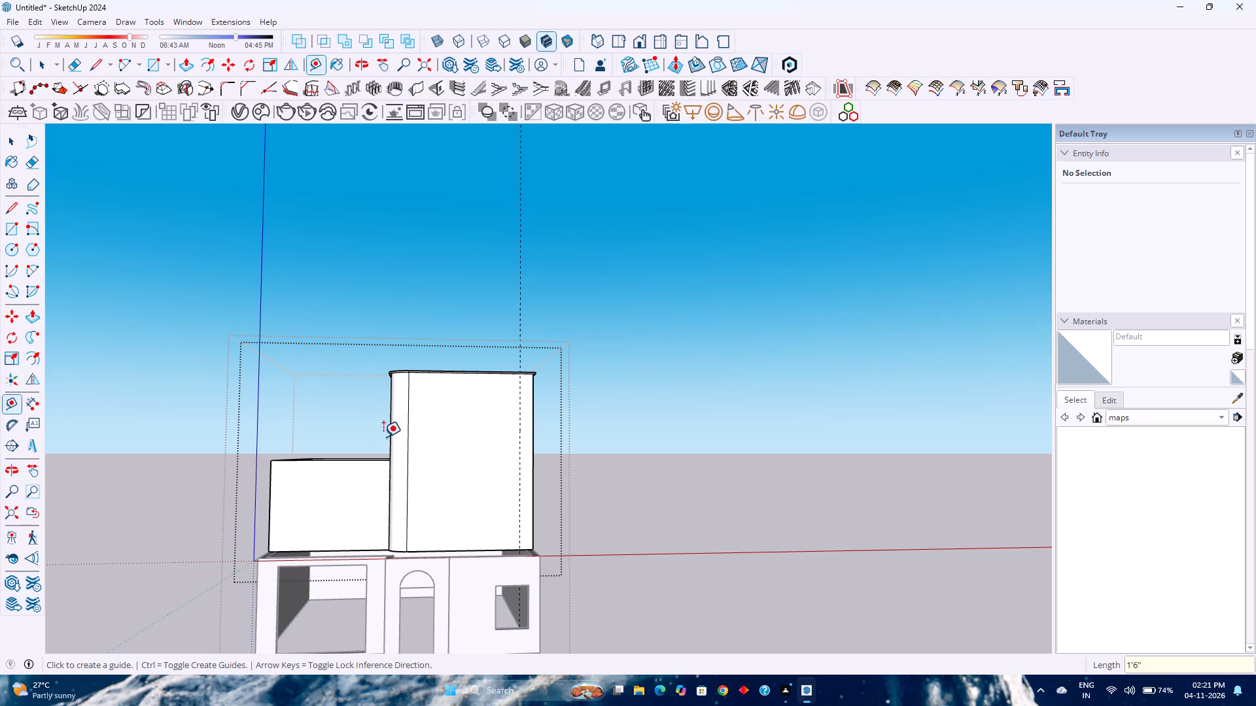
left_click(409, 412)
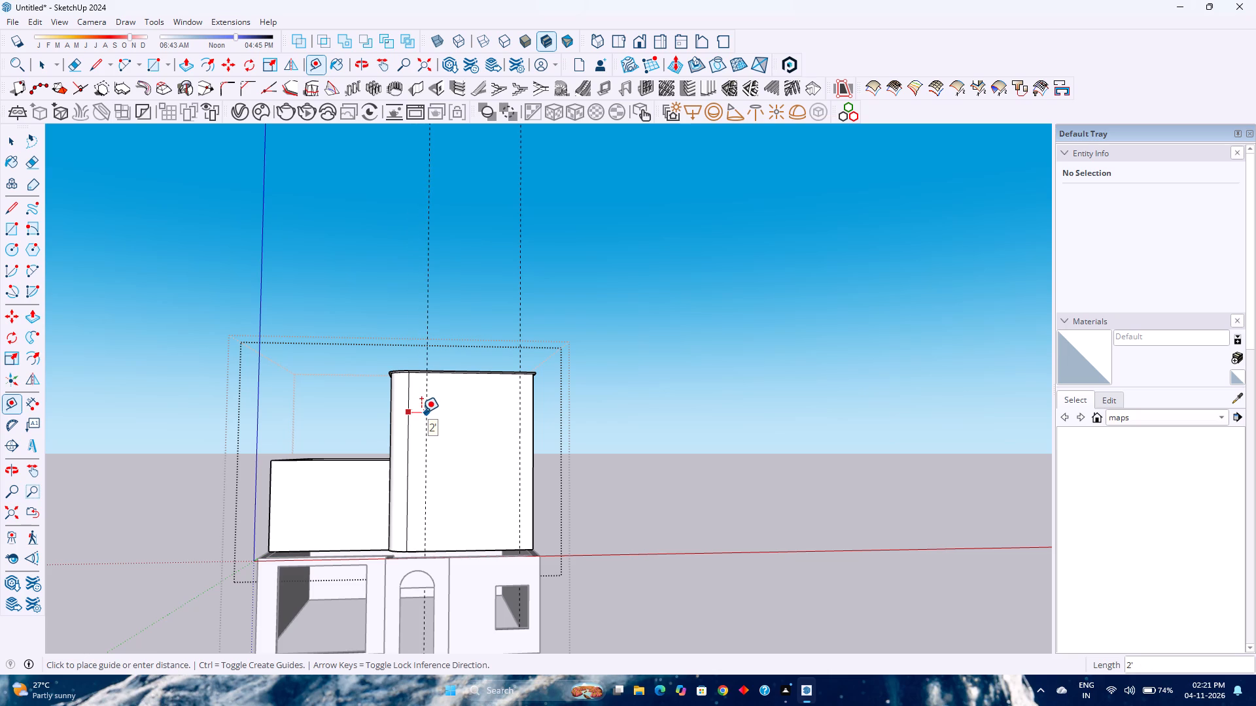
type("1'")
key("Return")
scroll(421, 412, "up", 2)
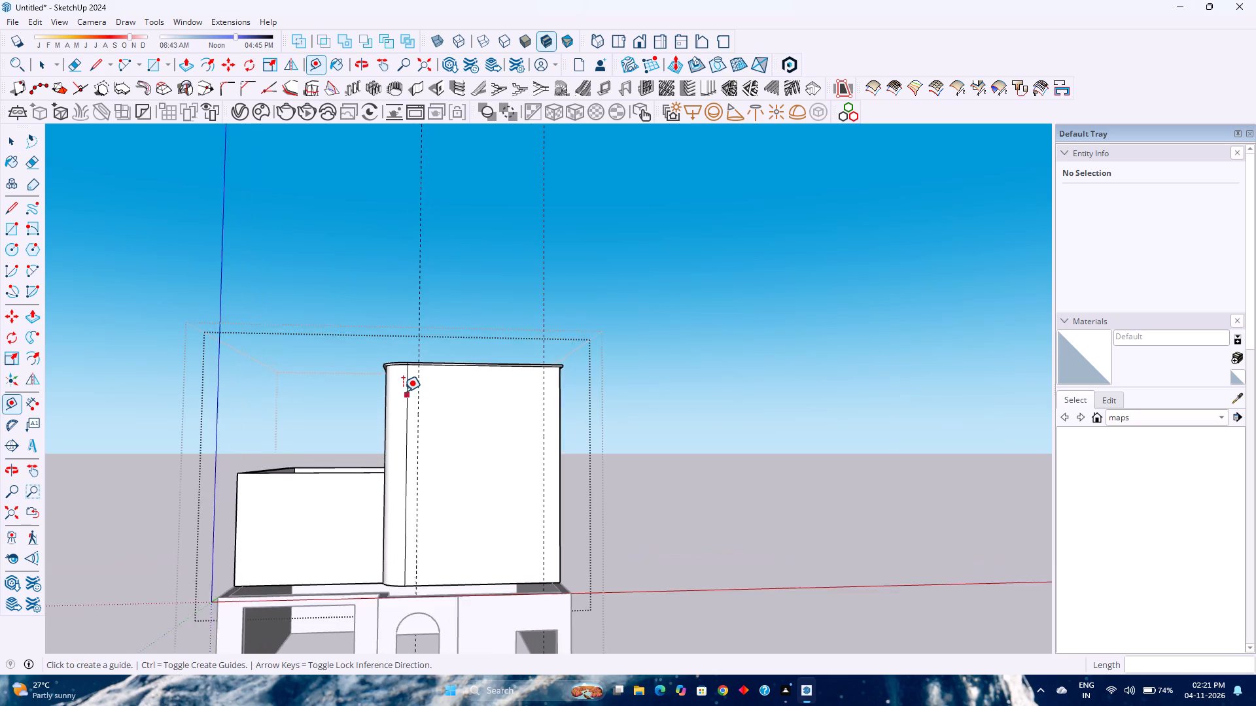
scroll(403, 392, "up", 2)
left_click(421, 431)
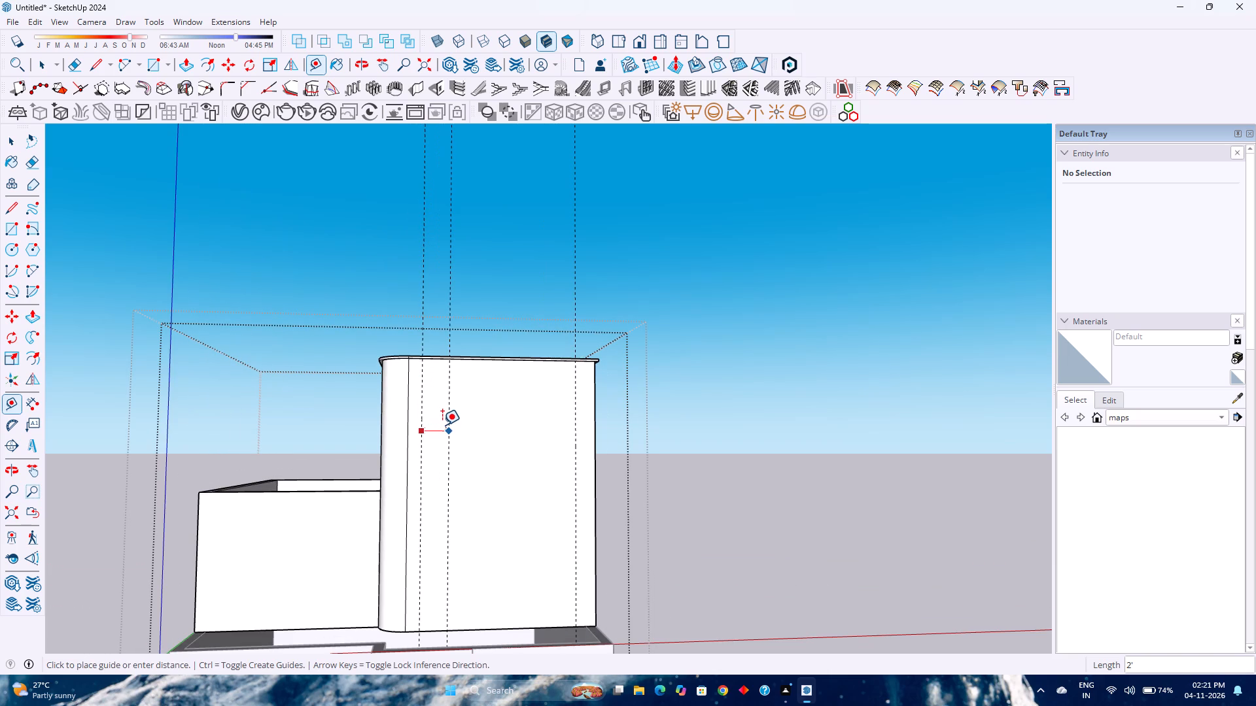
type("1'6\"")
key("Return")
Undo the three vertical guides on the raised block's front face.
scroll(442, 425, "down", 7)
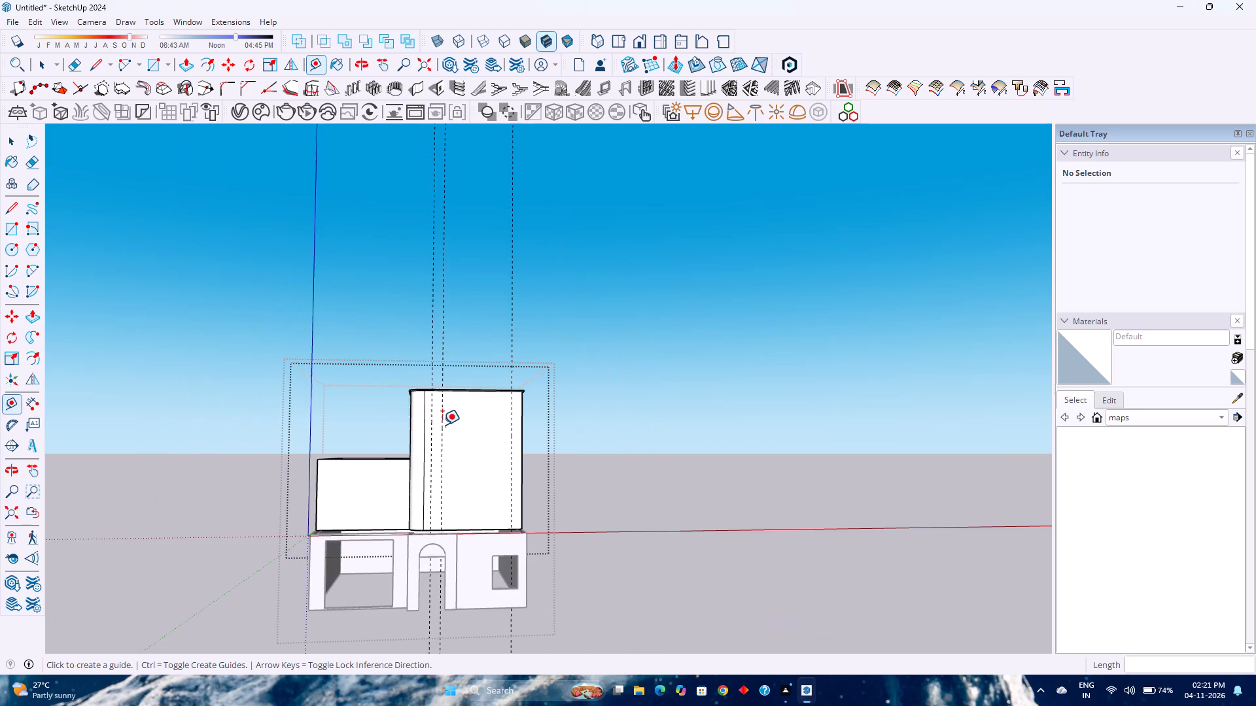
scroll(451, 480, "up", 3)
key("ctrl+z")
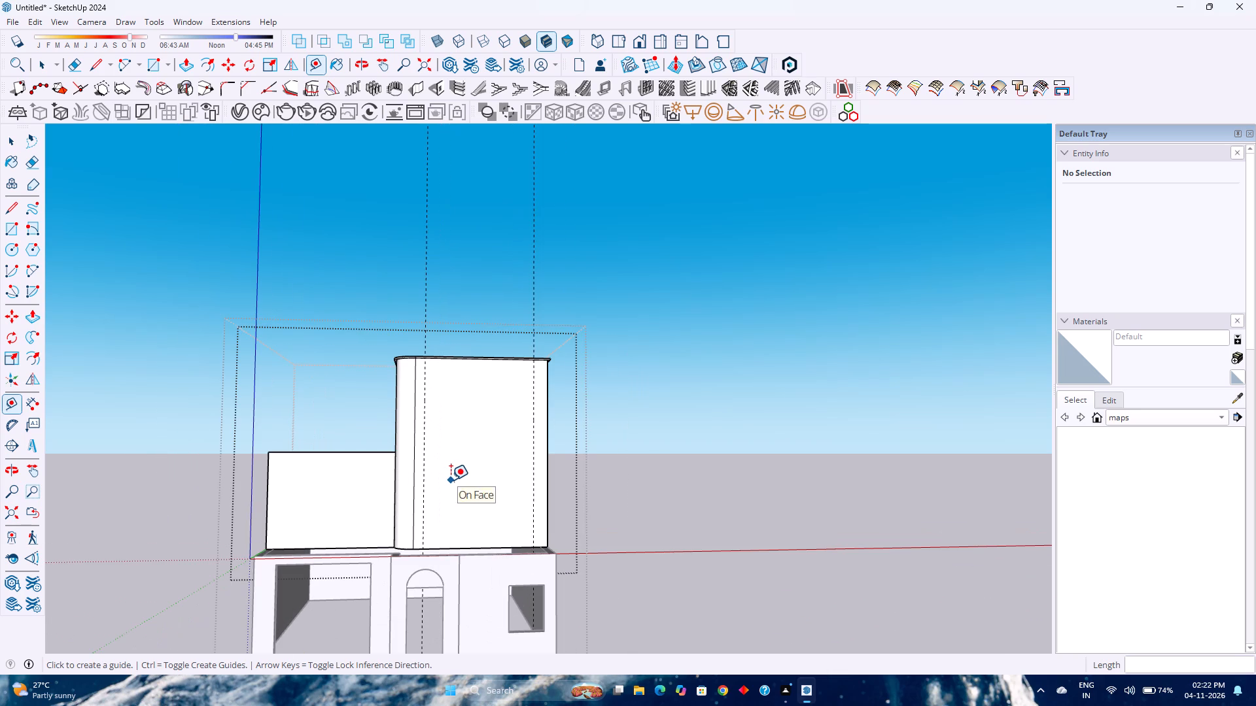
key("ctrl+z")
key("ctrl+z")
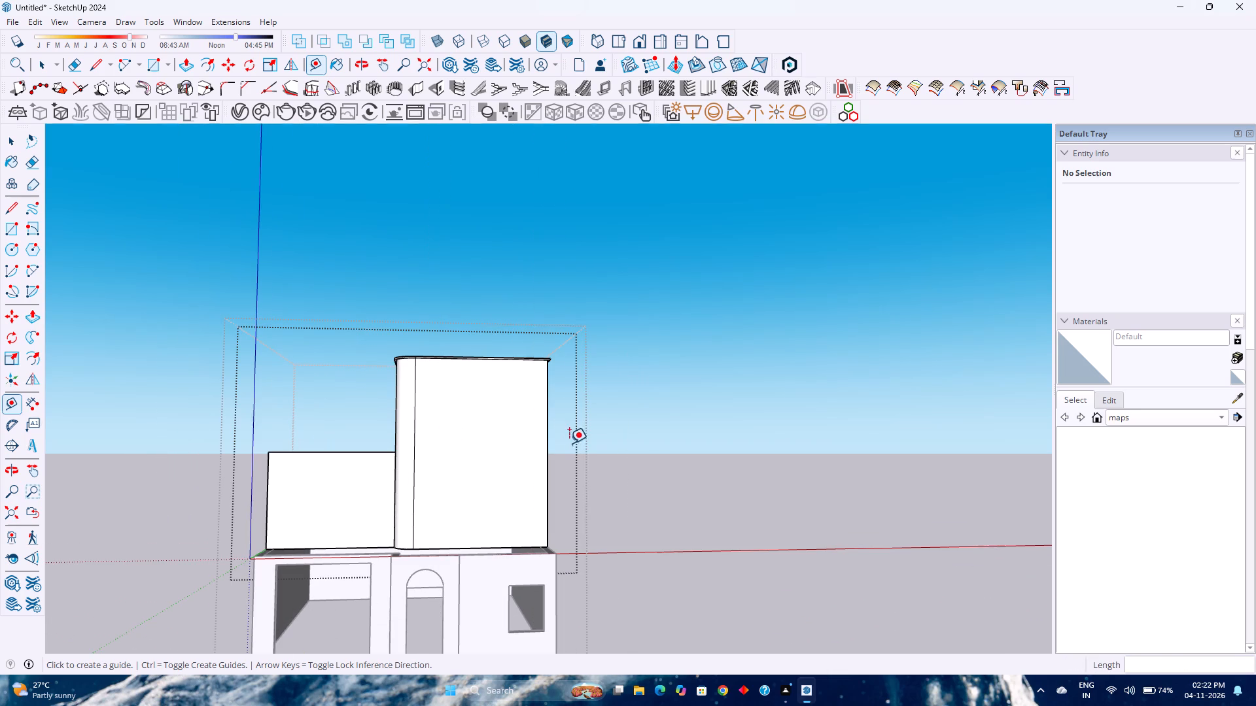
Place vertical guides on the raised block's front: 1' from the square-cornered edge, 1' from the curve seam, and another 1' beyond.
left_click(549, 420)
type("1'")
key("Return")
left_click(416, 447)
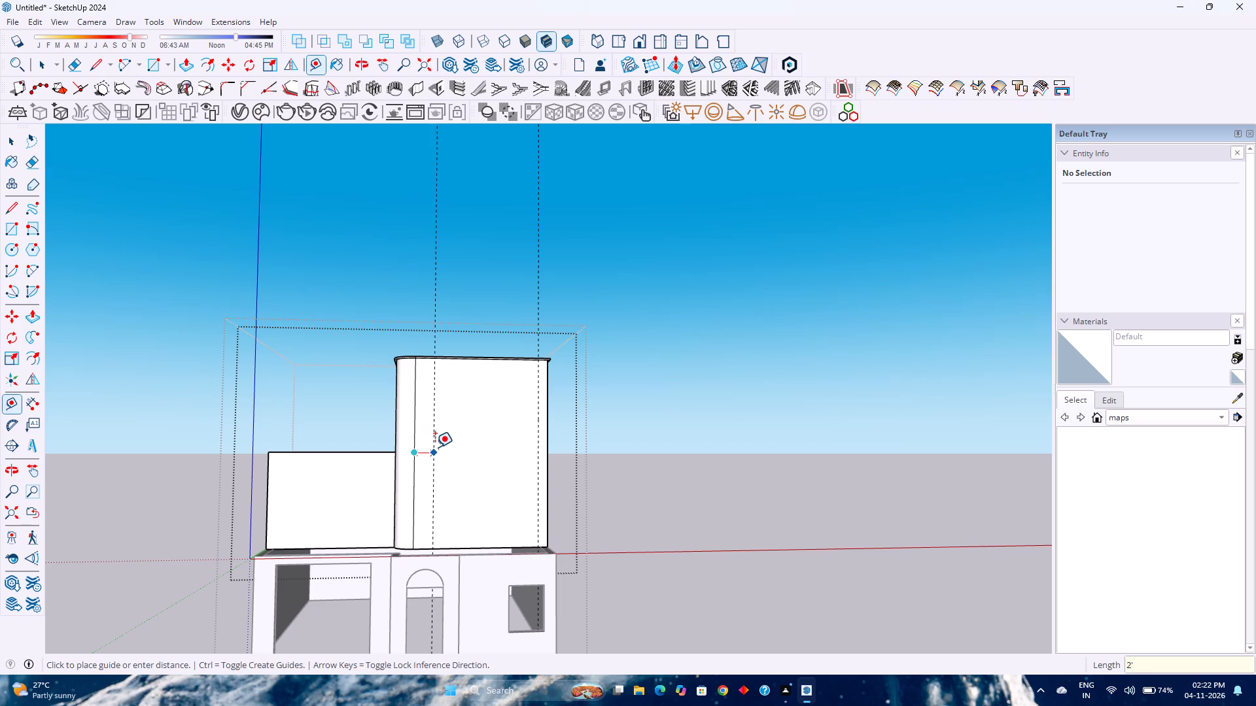
type("1'")
key("Return")
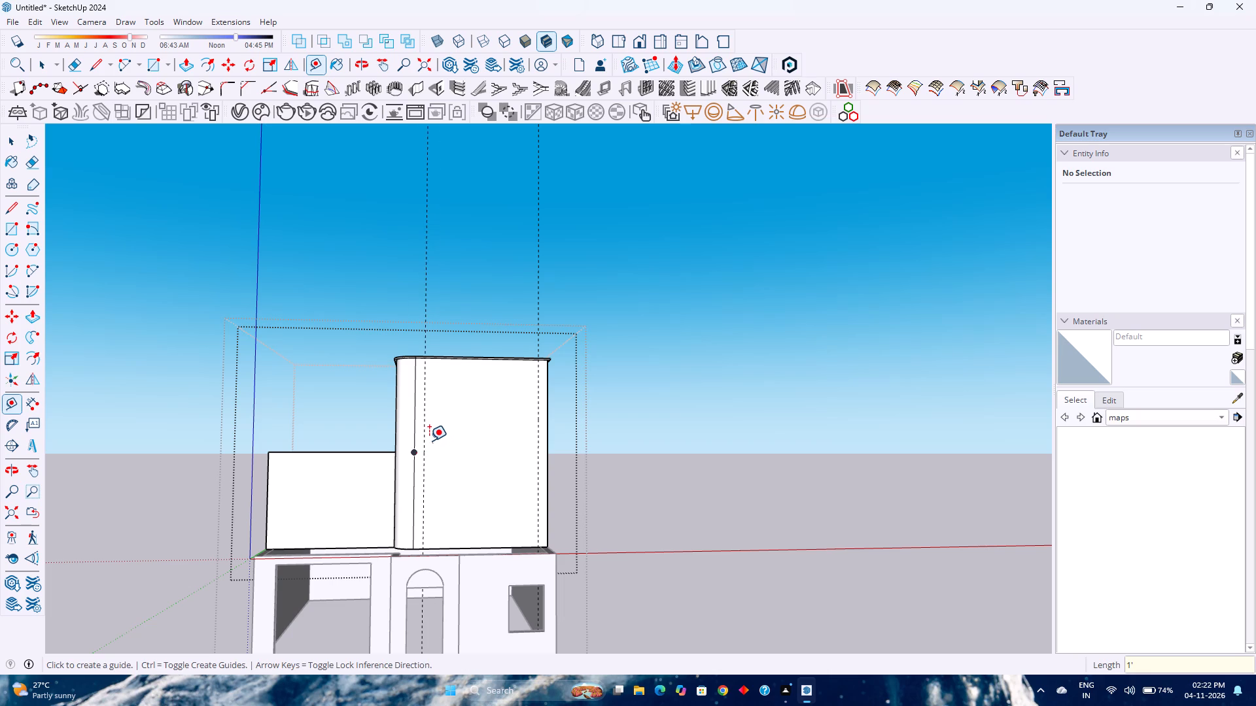
left_click(423, 428)
type("1'")
key("Return")
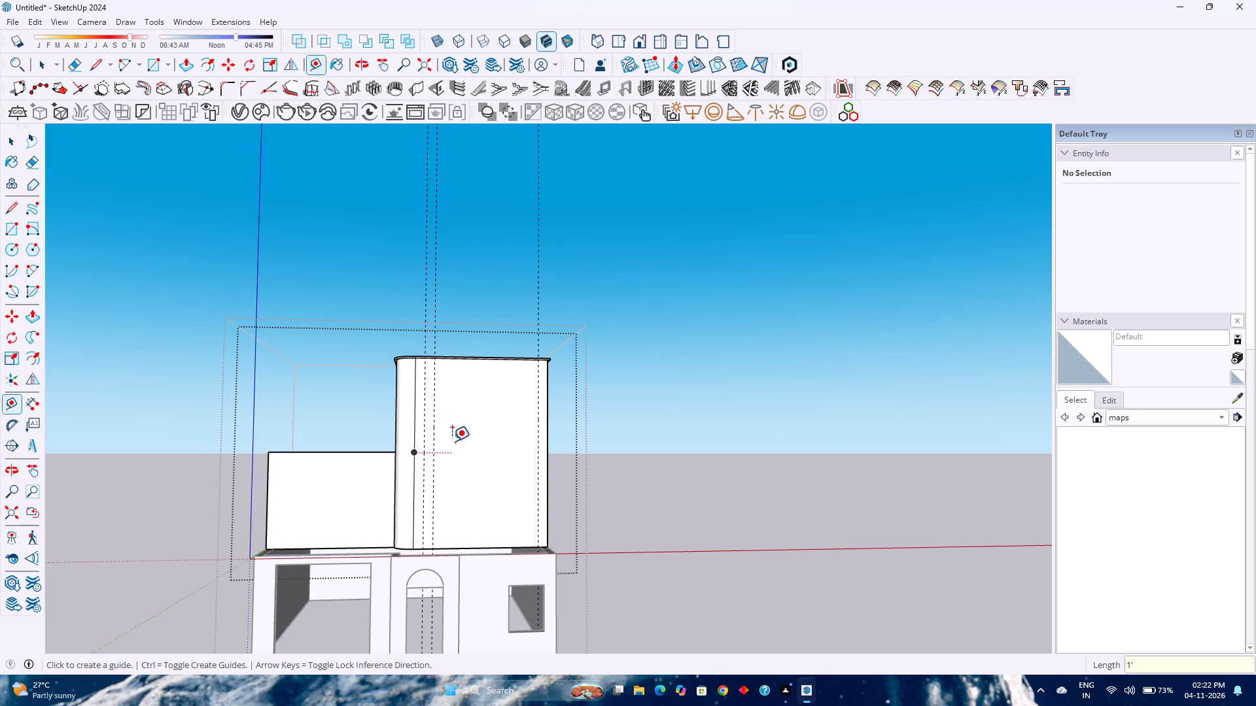
Place two horizontal guides on the raised block's front: 3' below the top band and another 3' below that.
middle_click_drag(470, 447, 473, 426)
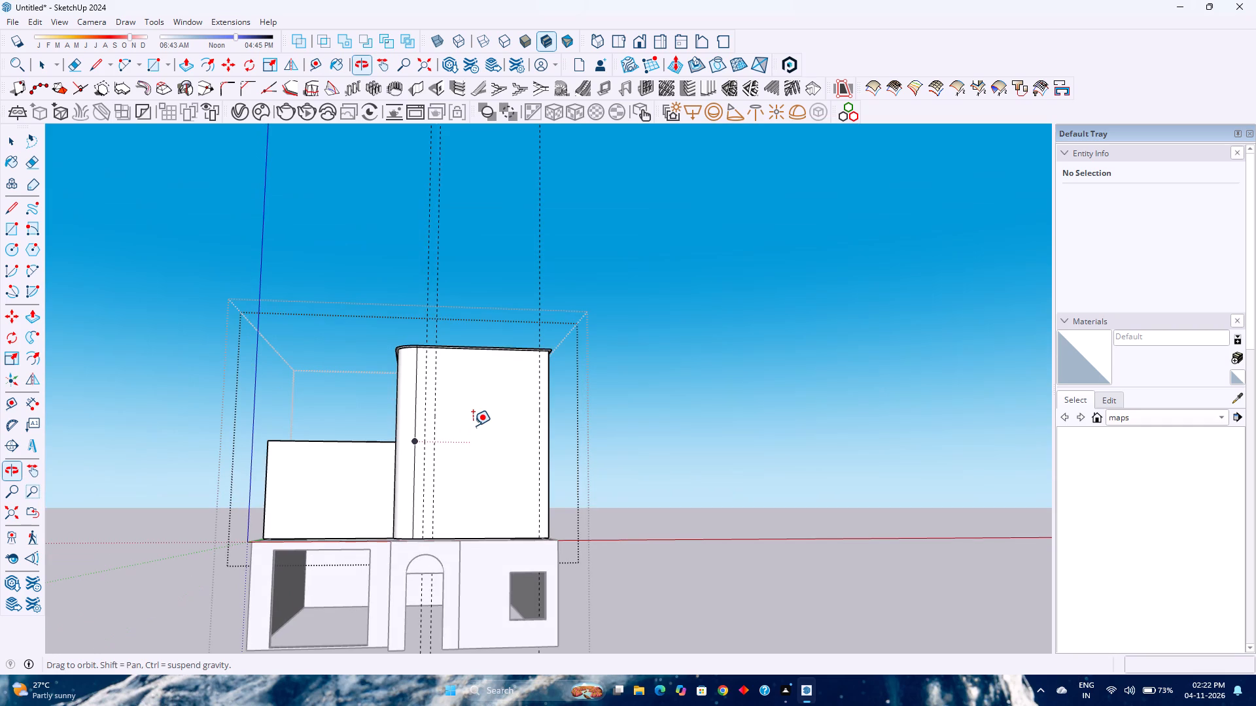
scroll(465, 428, "up", 2)
scroll(464, 447, "down", 1)
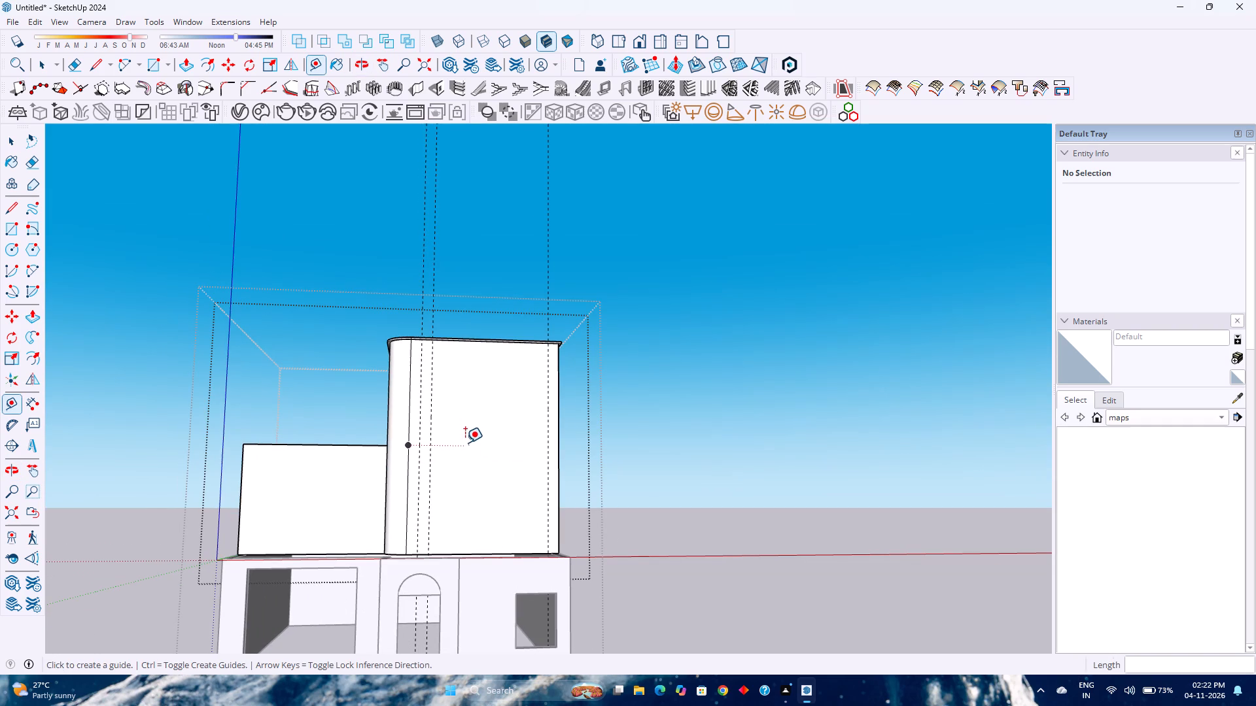
scroll(459, 360, "down", 1)
scroll(459, 359, "up", 12)
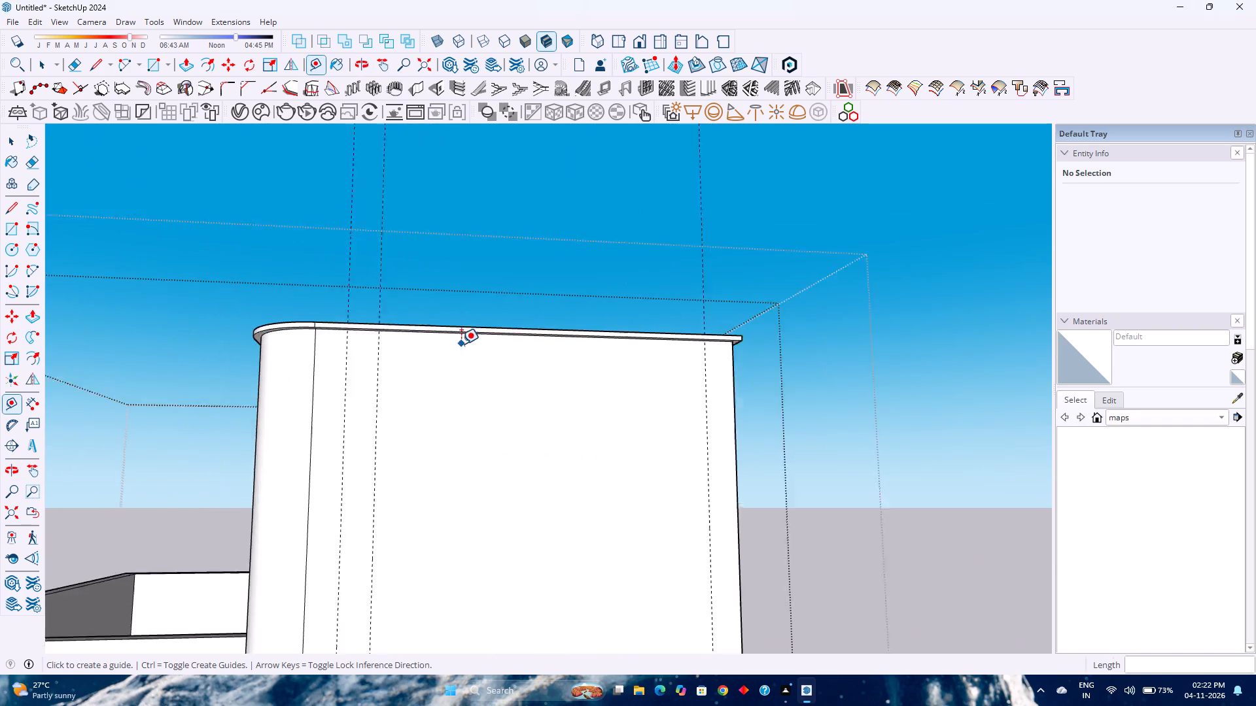
scroll(461, 344, "up", 1)
middle_click_drag(461, 344, 597, 284)
middle_click(597, 284)
scroll(426, 369, "up", 6)
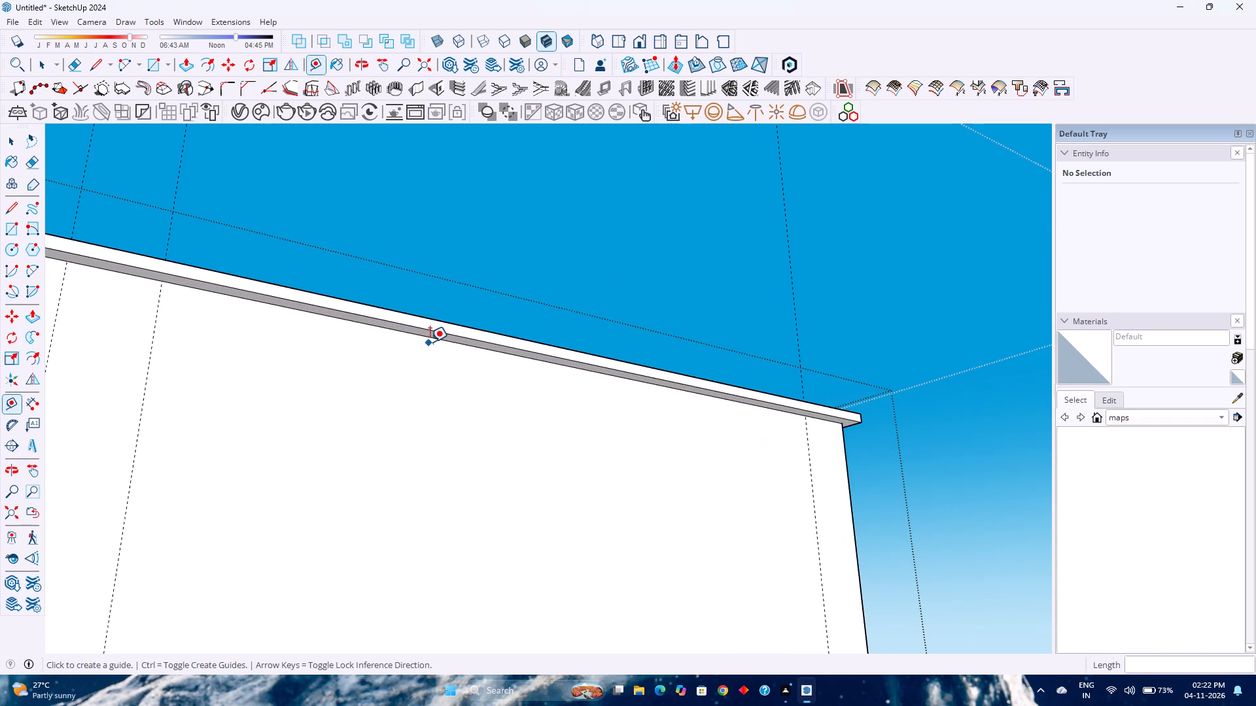
left_click(432, 339)
scroll(398, 417, "down", 13)
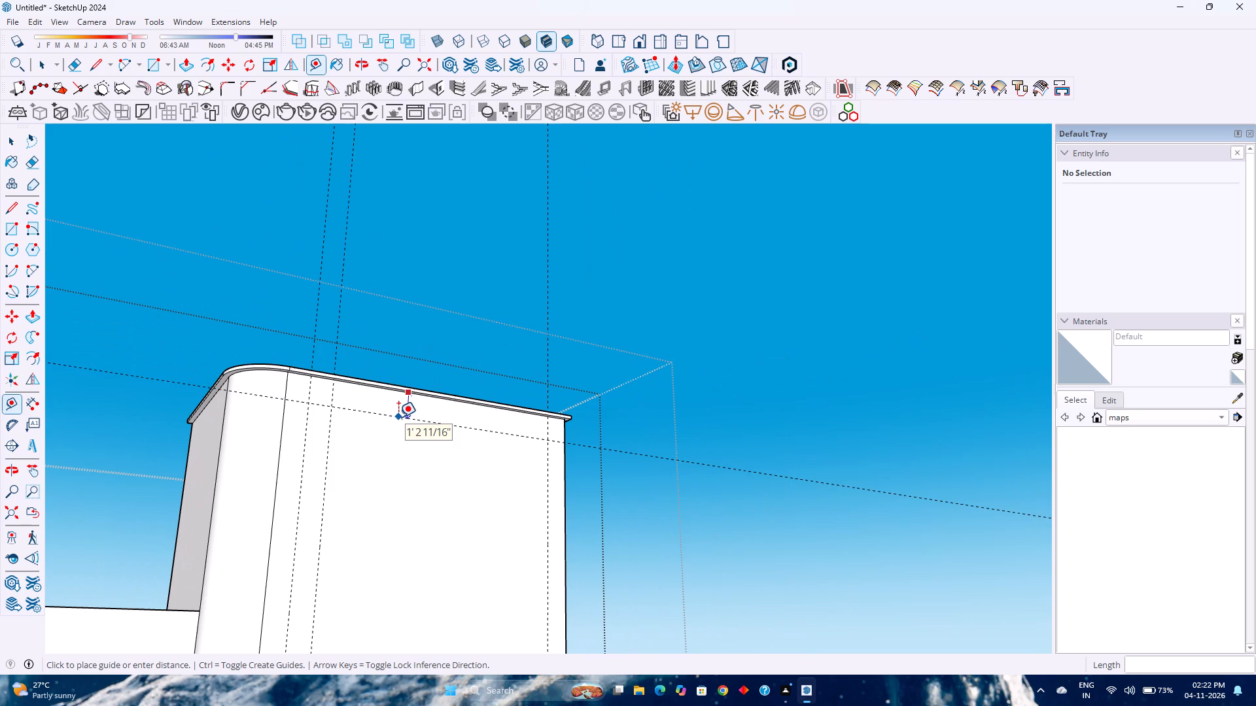
key("Up")
type("2'")
key("Return")
type("3'")
key("Return")
scroll(398, 435, "down", 7)
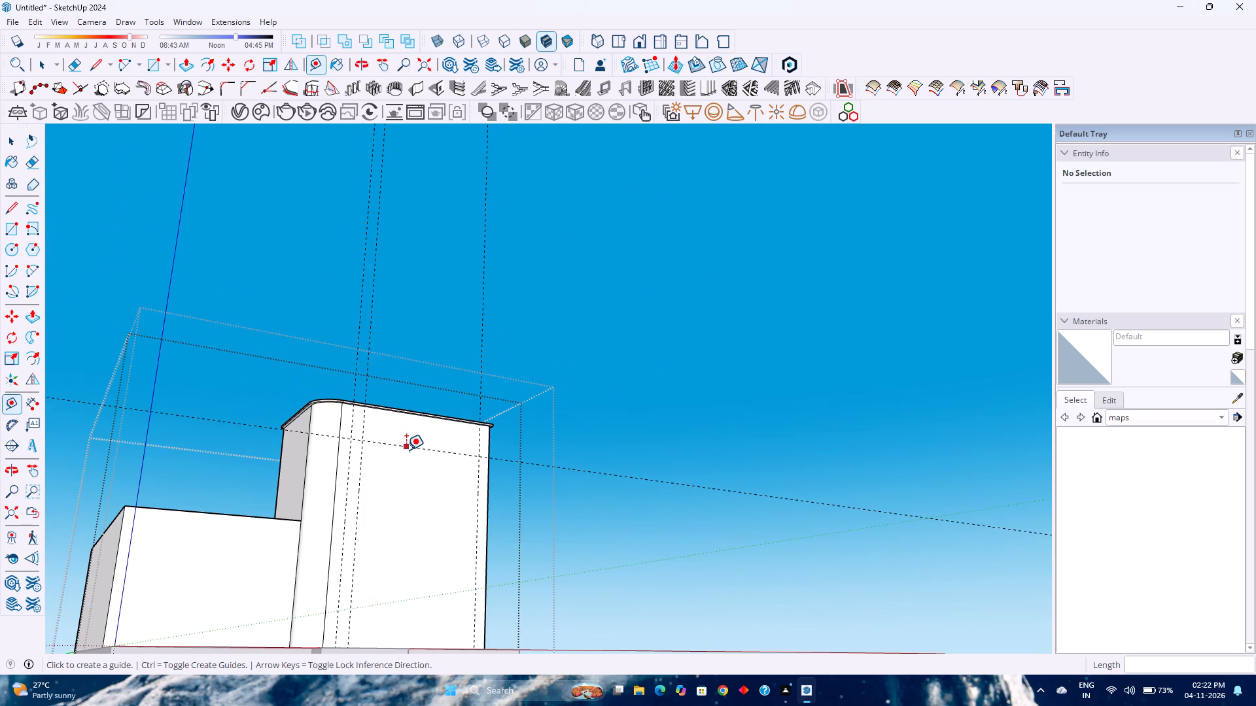
left_click(406, 450)
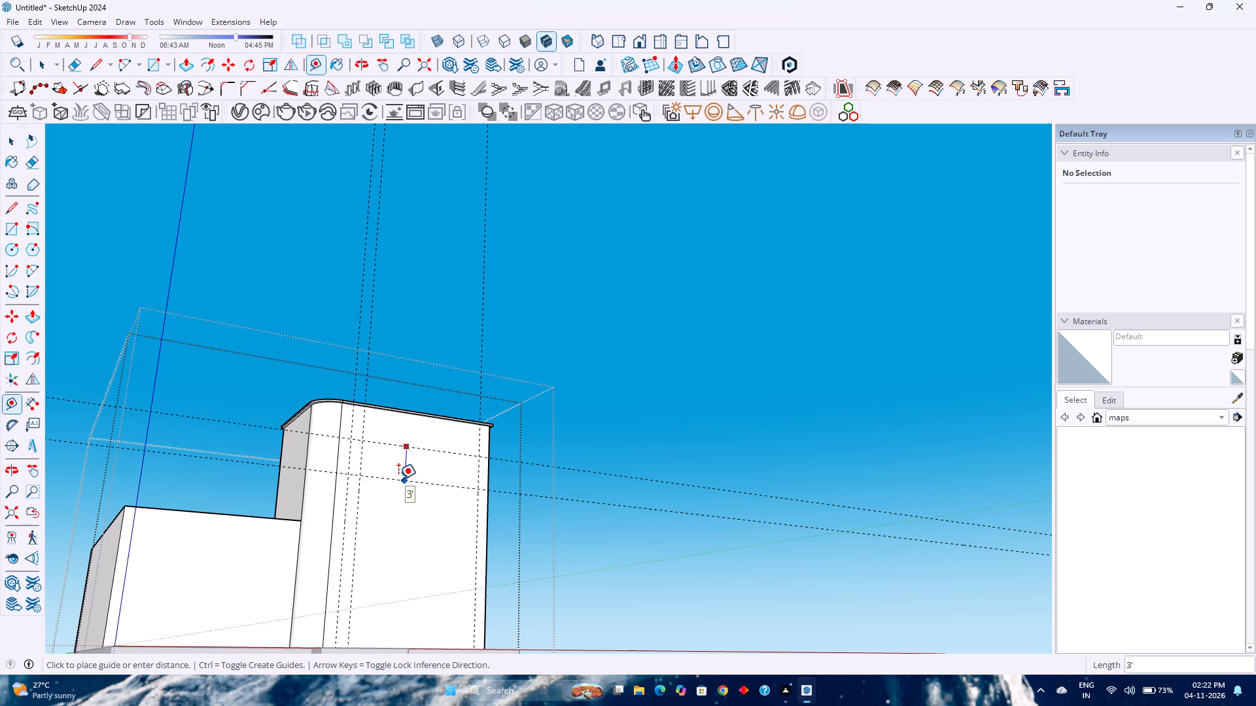
left_click(398, 479)
Add two inner vertical guides: 3' inward from the inner seam-side guide and 3' inward from the guide near the square-cornered edge.
left_click(360, 453)
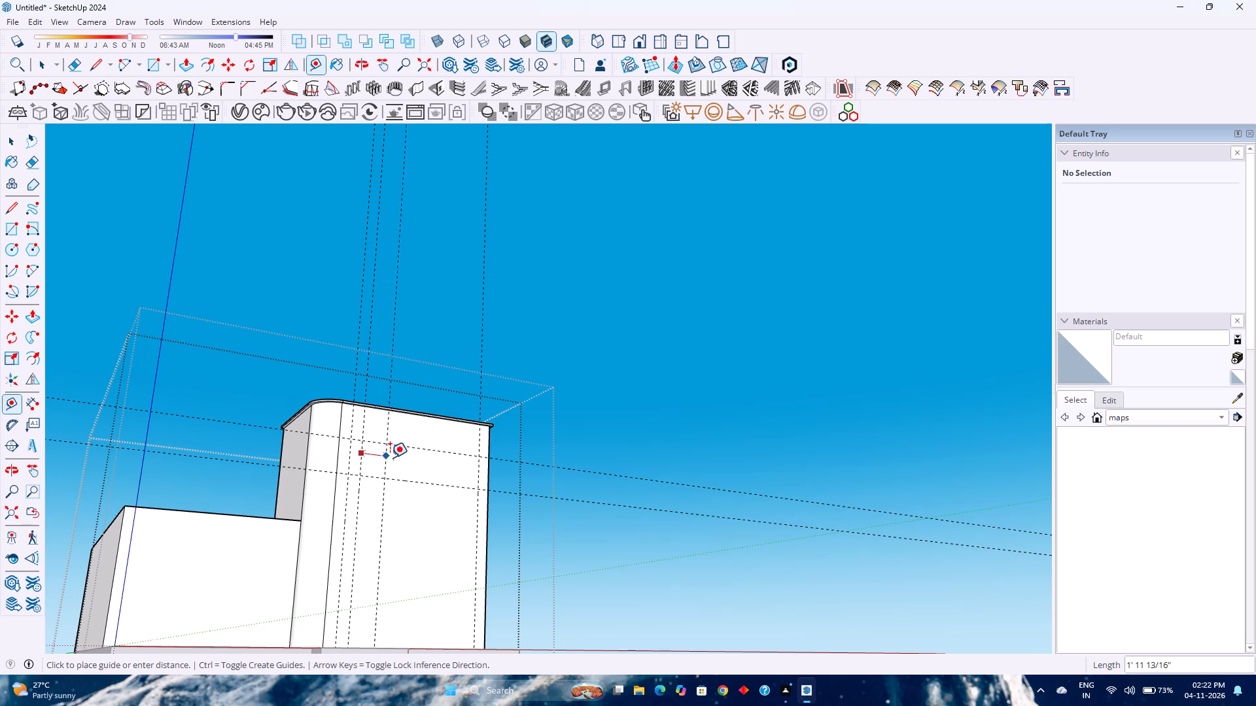
left_click(397, 461)
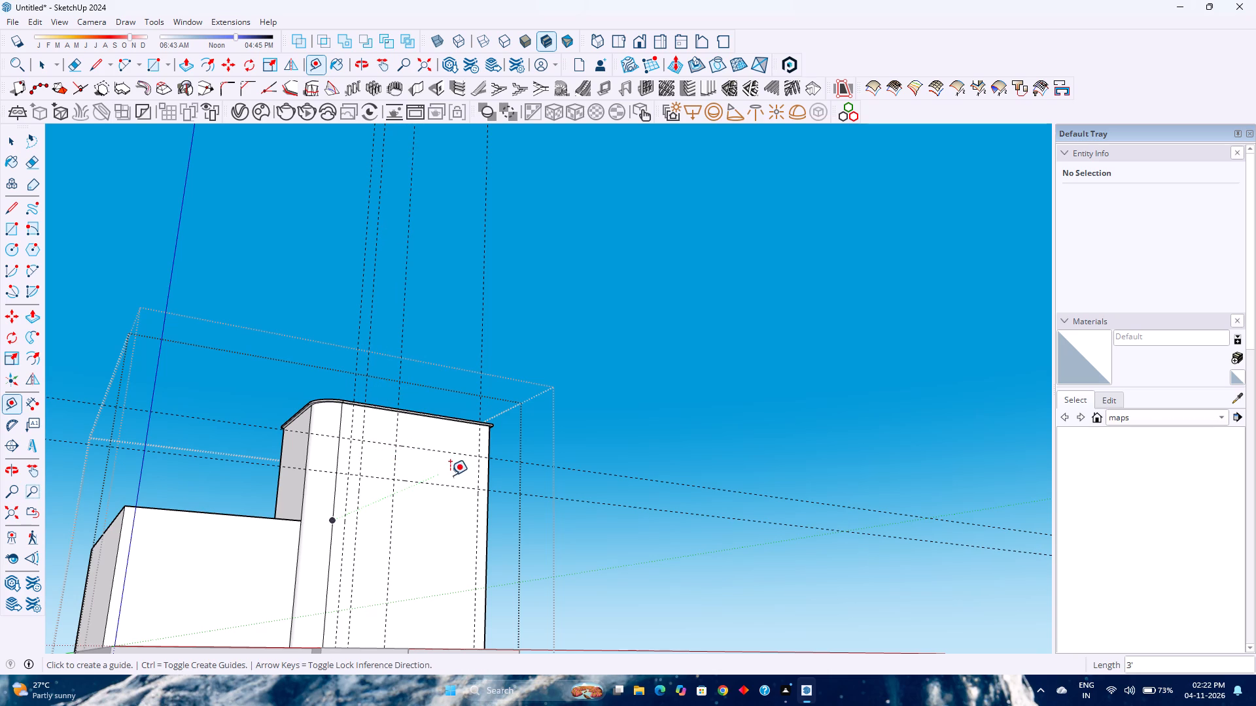
left_click(481, 473)
left_click(447, 473)
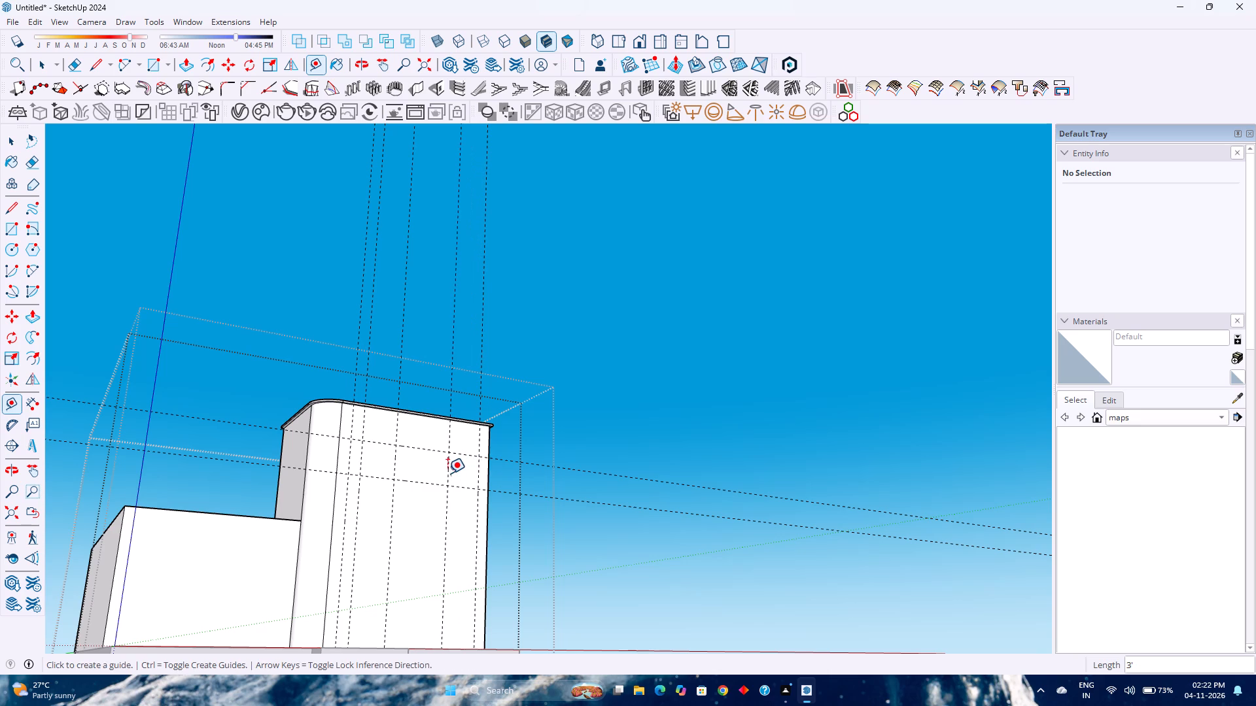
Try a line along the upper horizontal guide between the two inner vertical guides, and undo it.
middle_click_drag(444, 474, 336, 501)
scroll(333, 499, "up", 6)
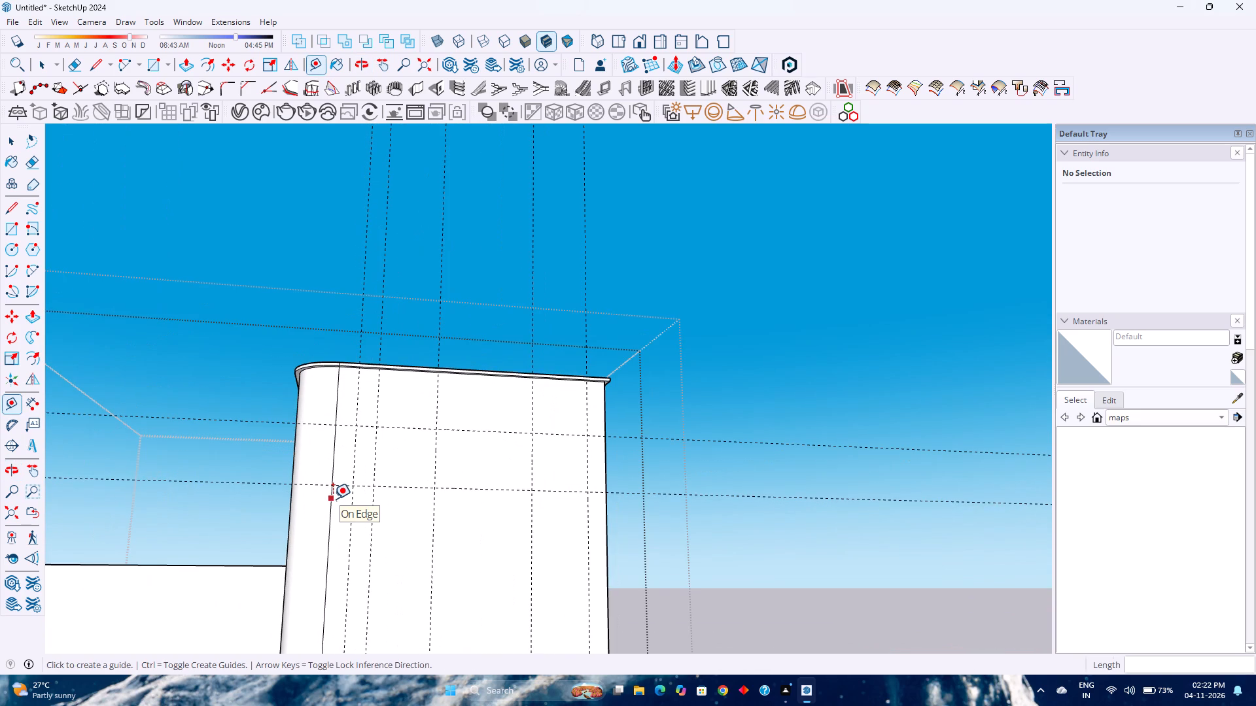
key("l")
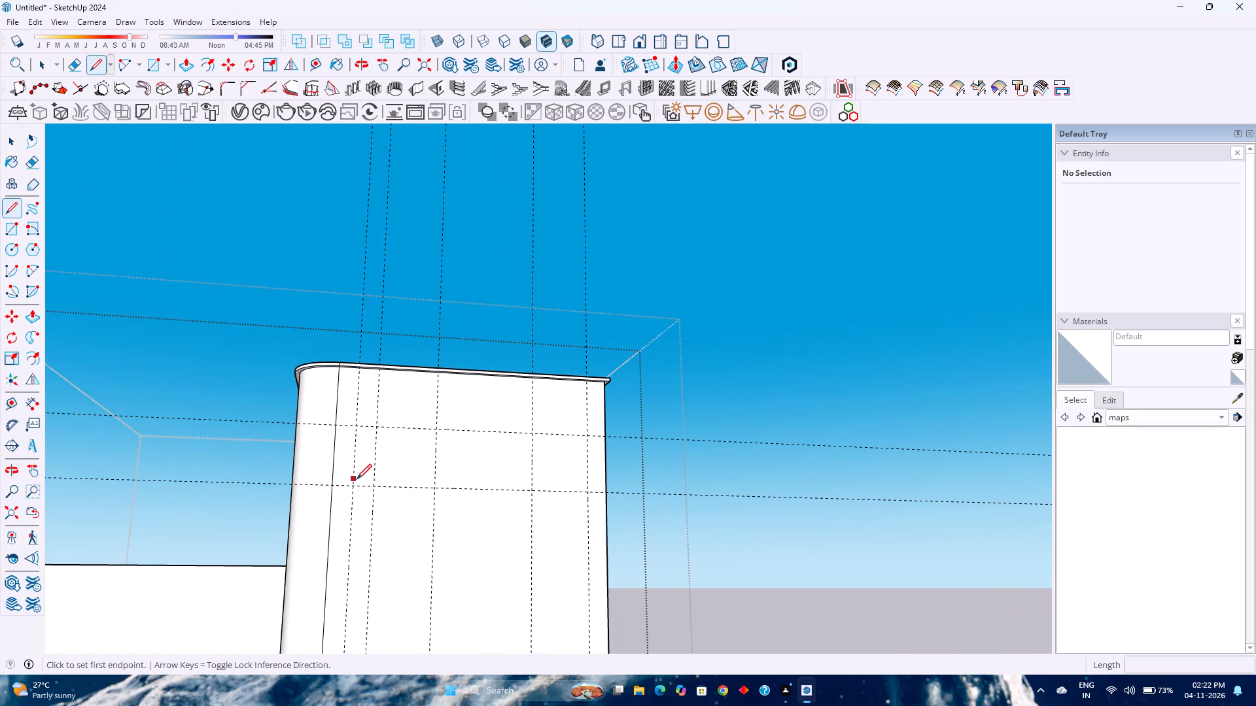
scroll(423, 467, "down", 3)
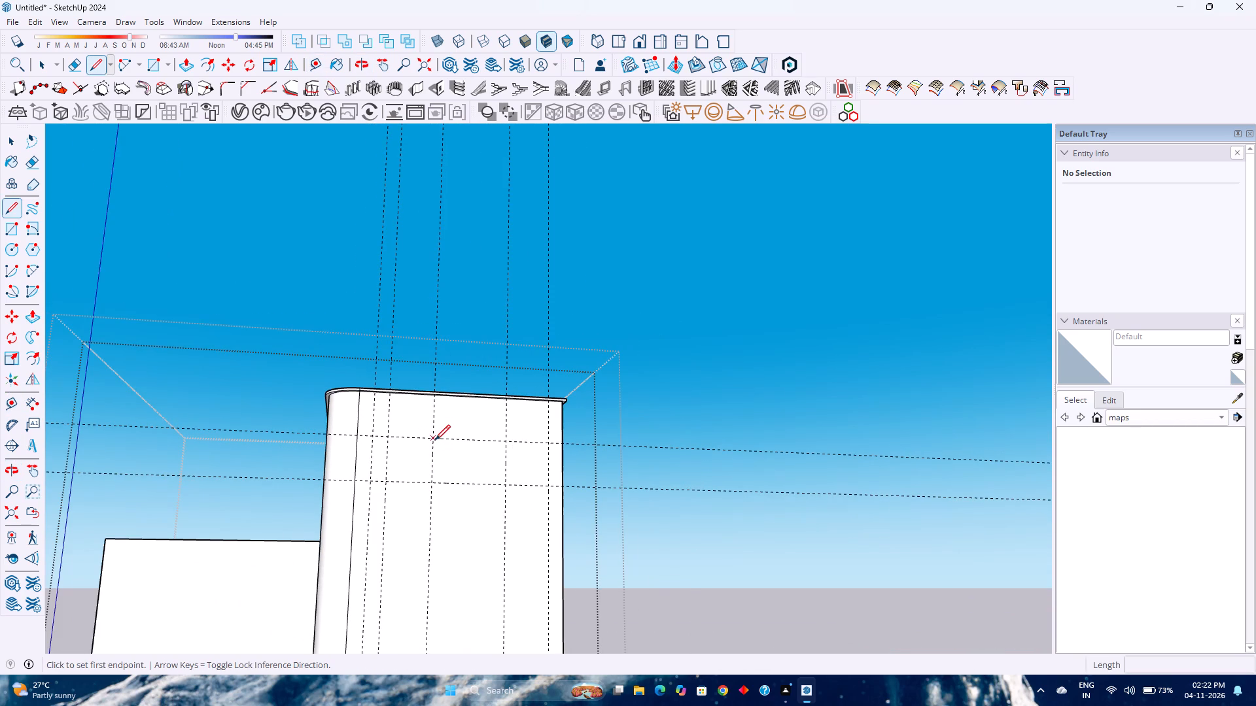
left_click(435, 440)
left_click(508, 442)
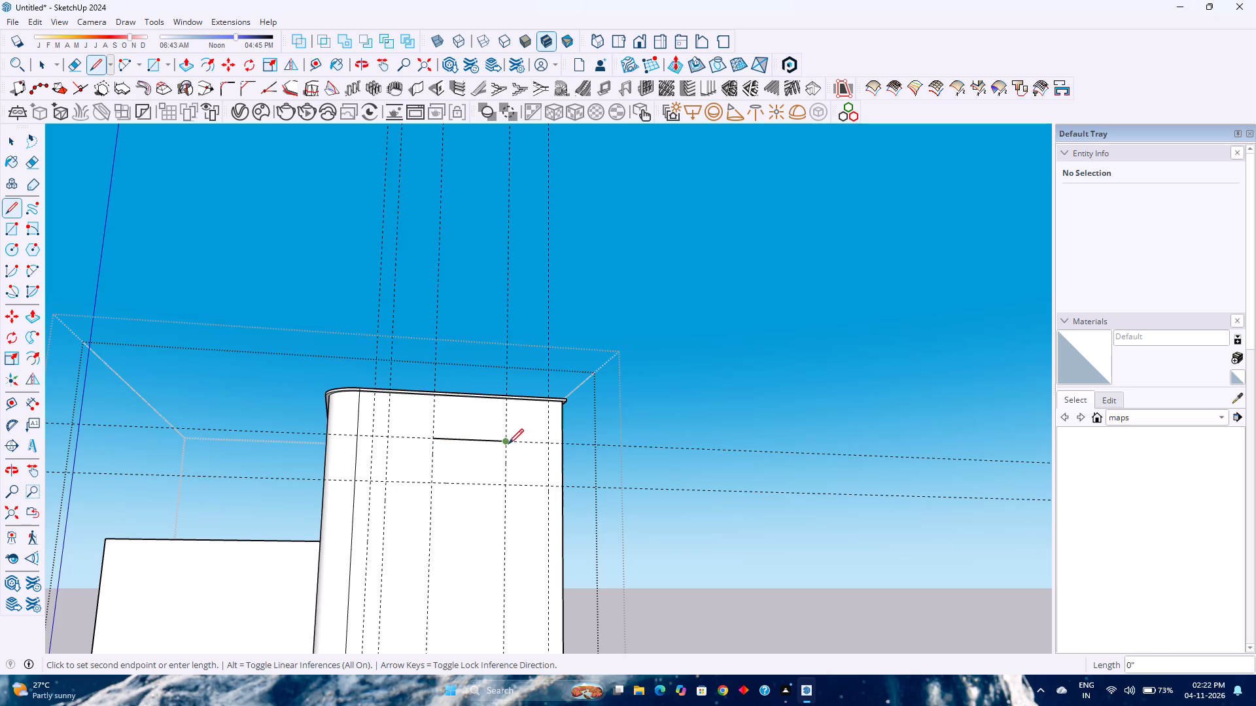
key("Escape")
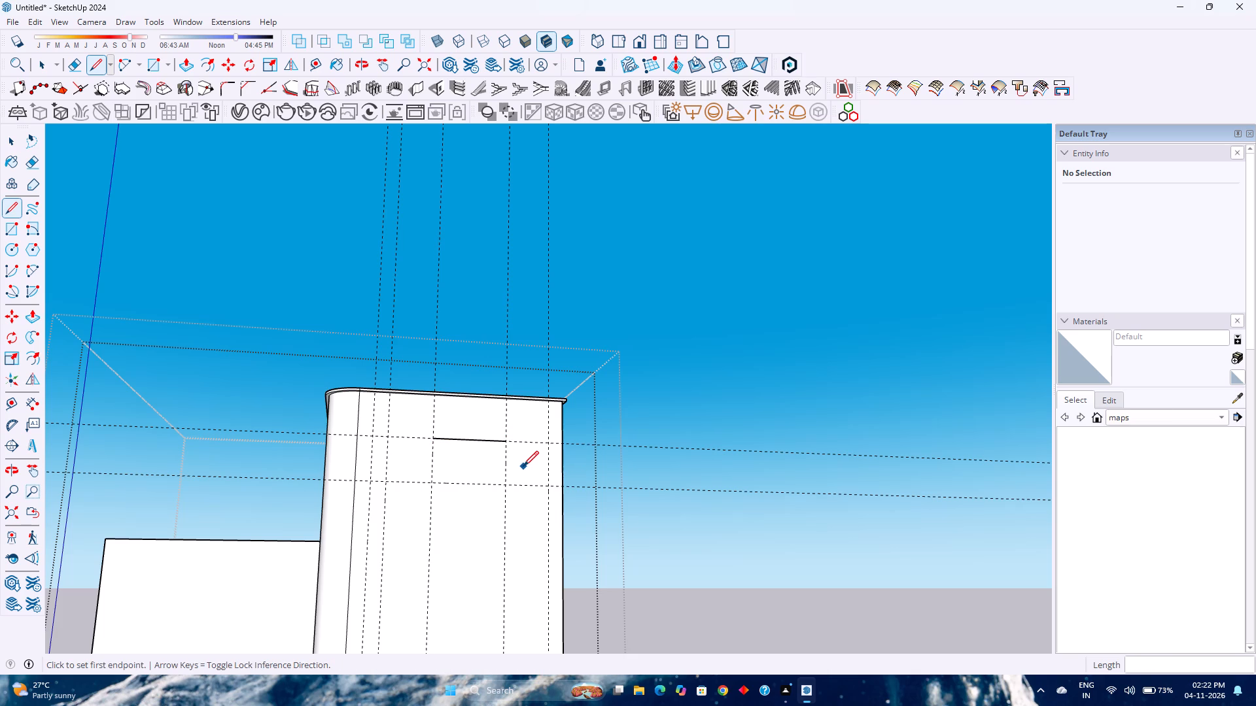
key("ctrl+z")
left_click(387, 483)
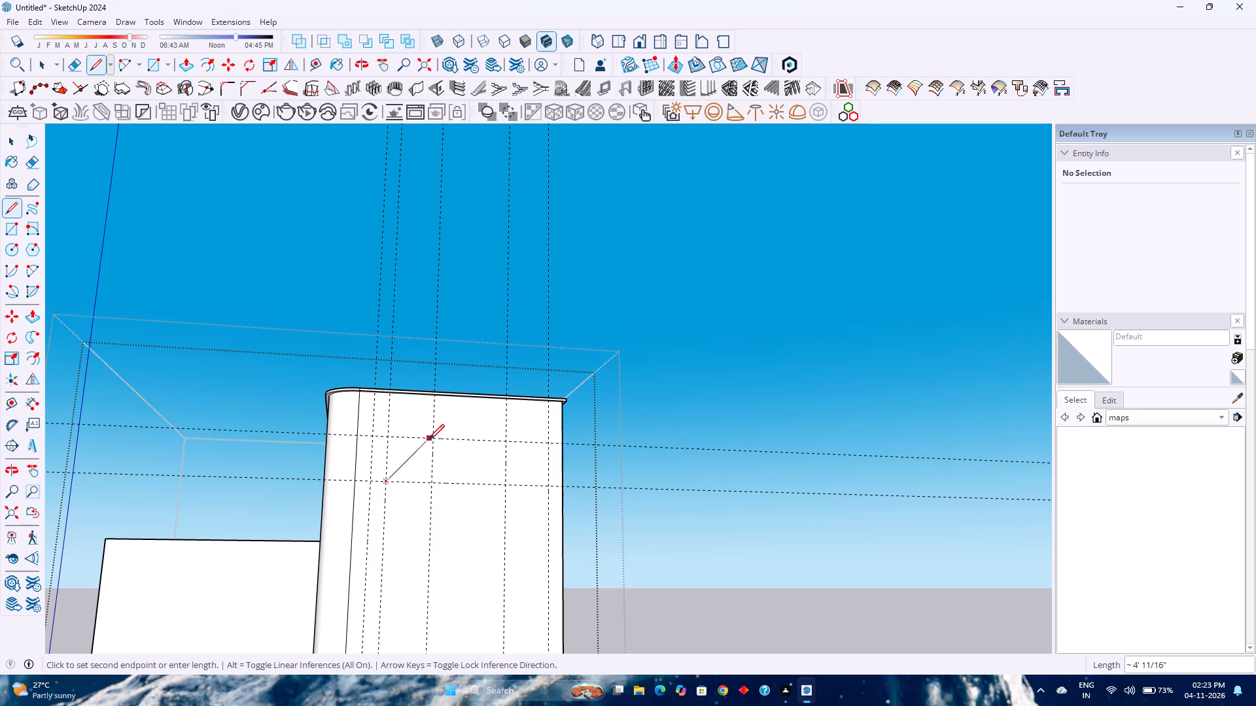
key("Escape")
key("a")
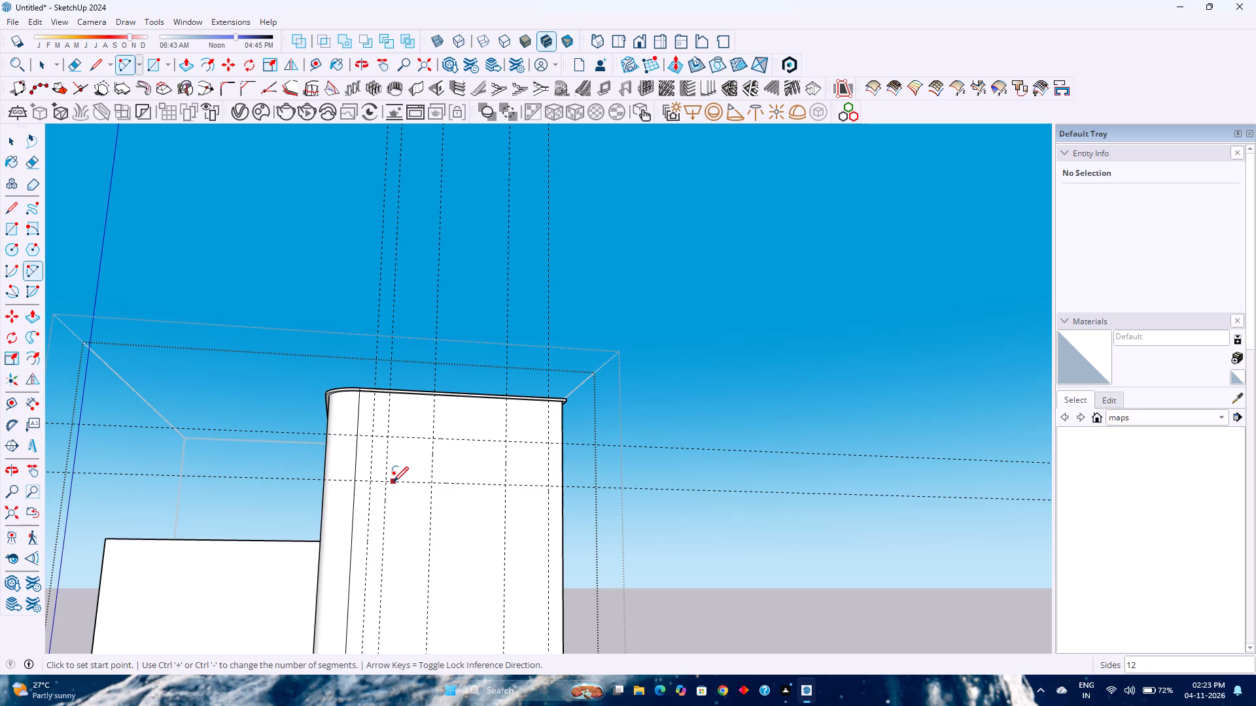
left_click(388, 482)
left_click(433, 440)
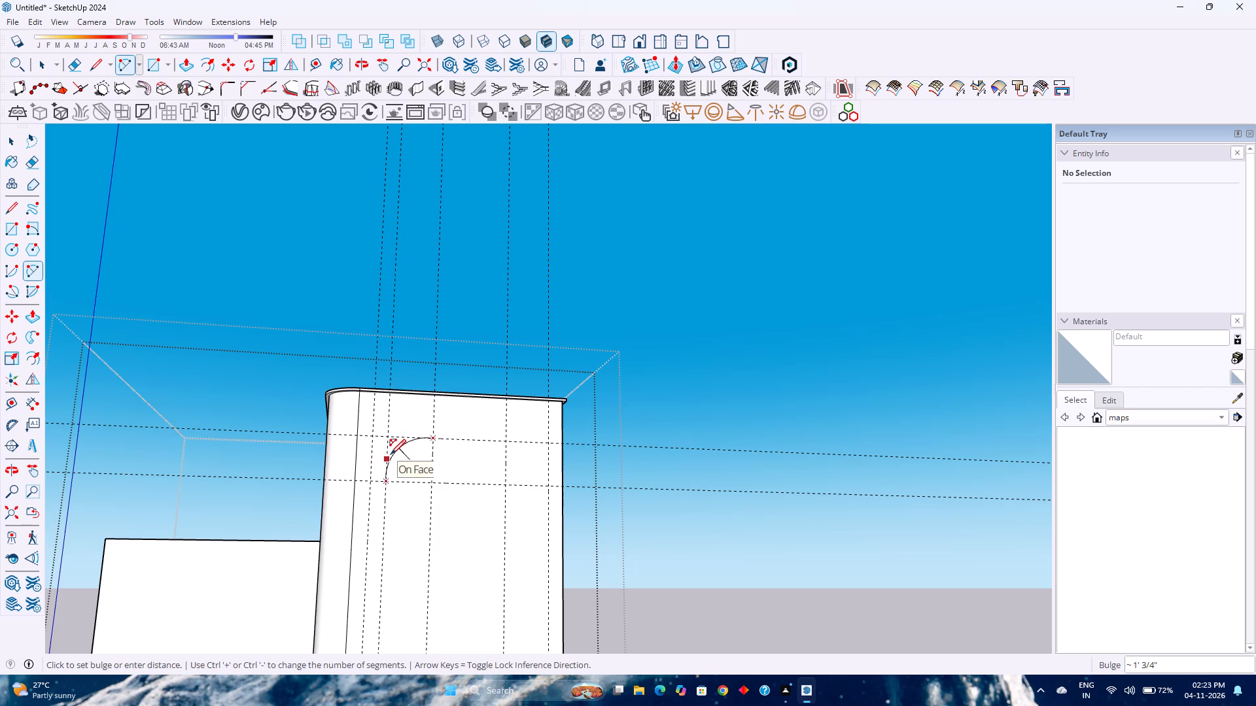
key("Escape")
Draw the opening's straight top line along the upper horizontal guide, between the two inner vertical guides.
key("l")
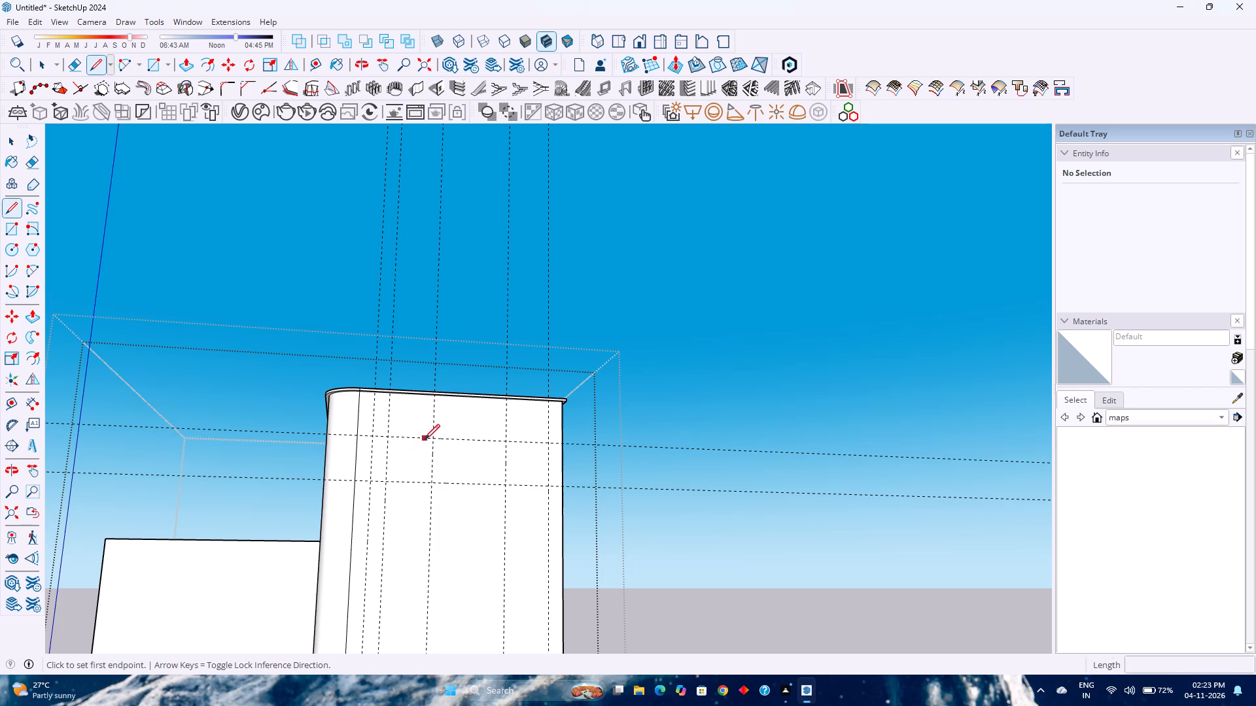
left_click(435, 439)
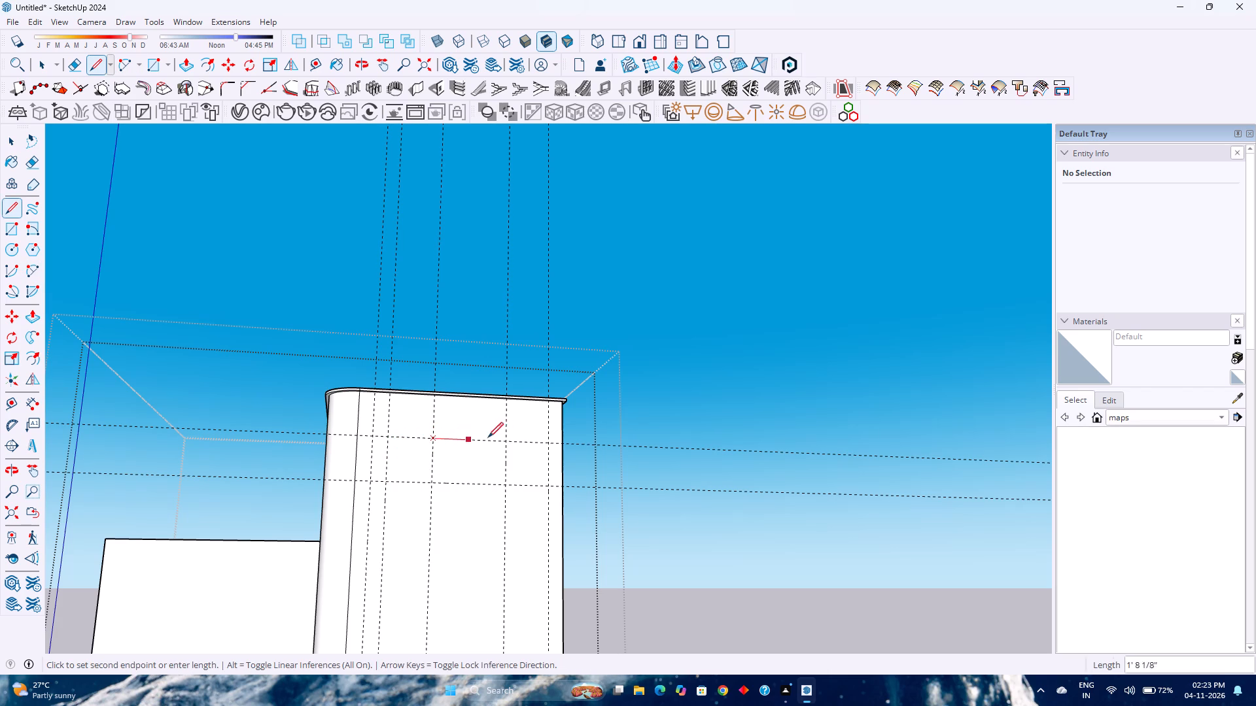
left_click(506, 437)
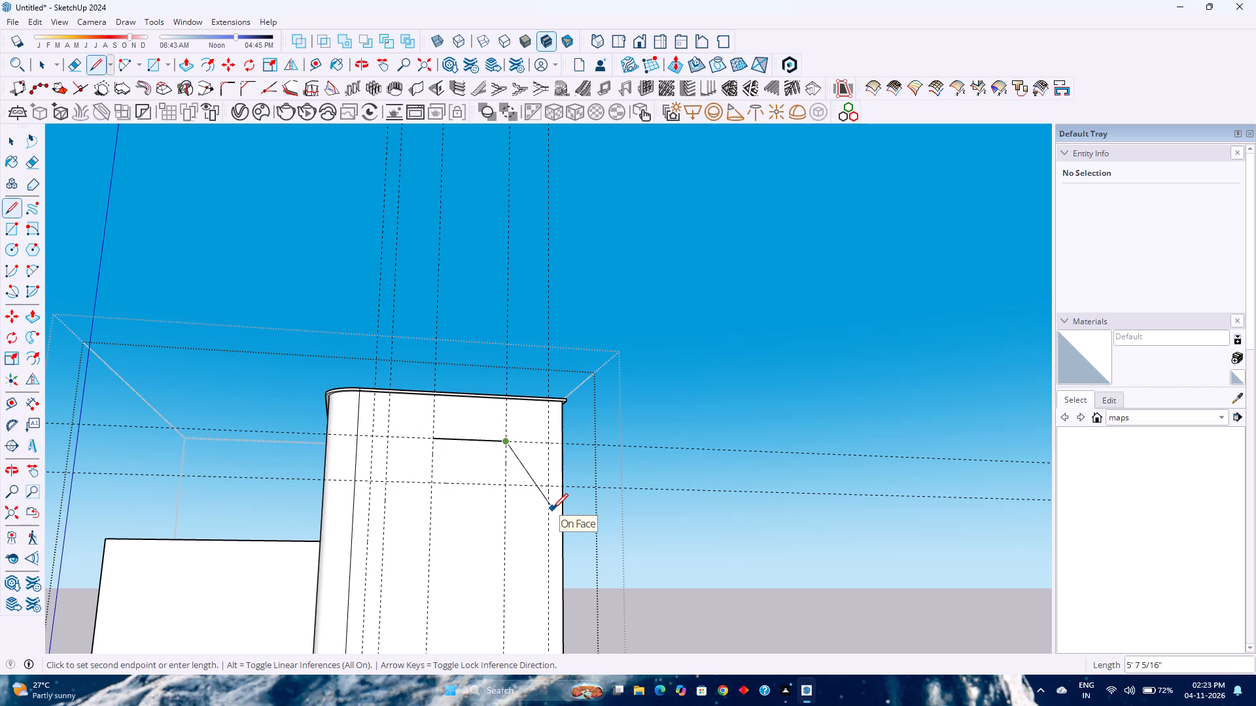
key("Escape")
Draw a vertical line along the guide near the square-cornered edge, from the lower horizontal guide down to the front face's base.
left_click(549, 490)
middle_click_drag(544, 530, 521, 449, "shift")
middle_click_drag(524, 489, 546, 578)
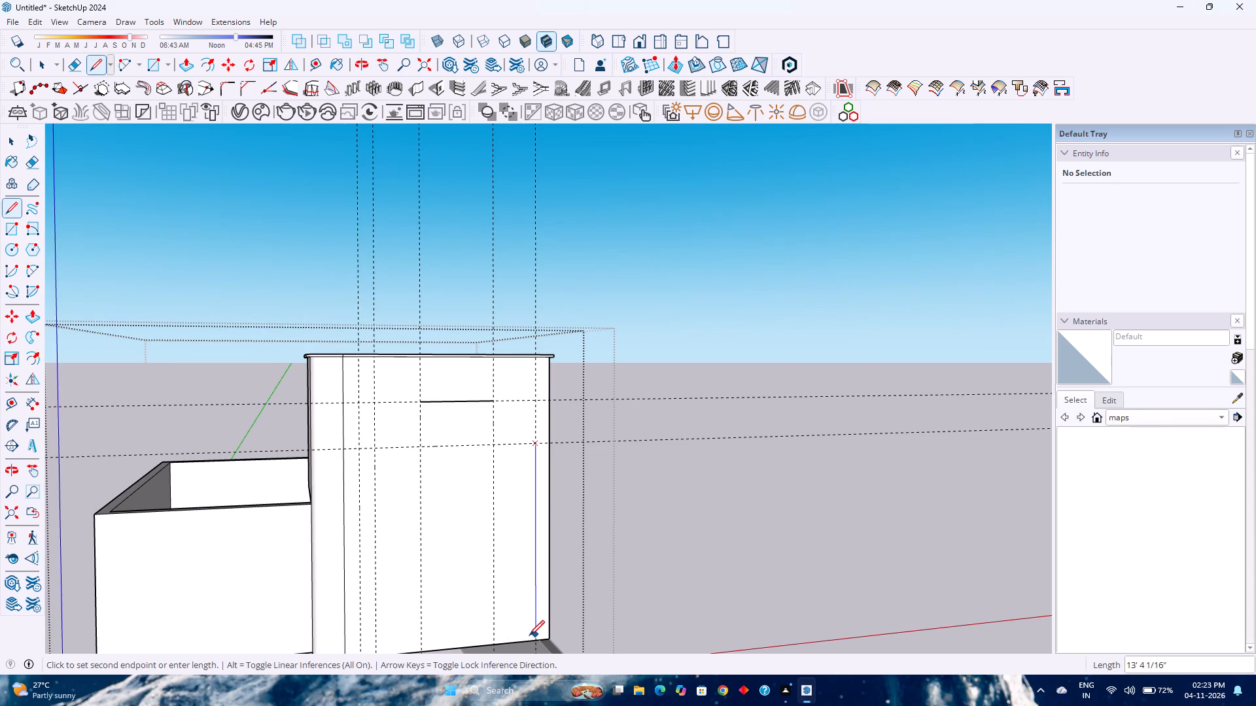
left_click(534, 639)
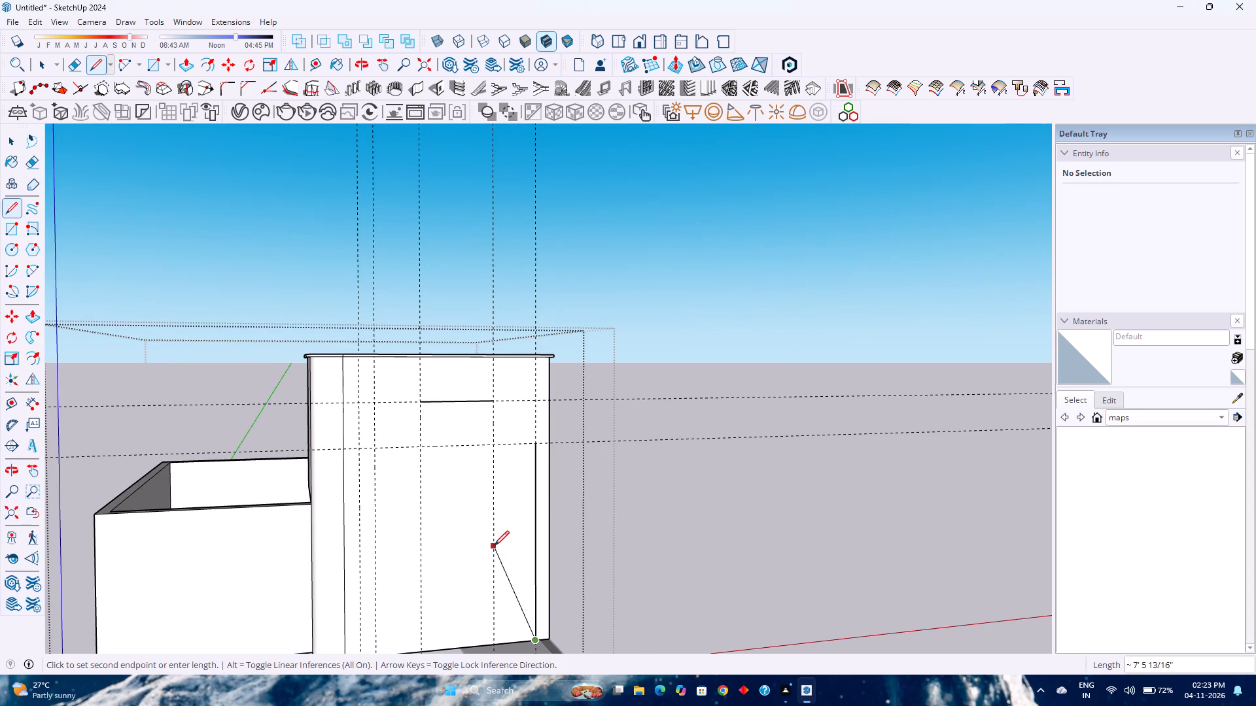
key("space")
Draw tangent 3' radius corner arcs from both ends of the top line to the outer vertical guides at the lower horizontal guide.
scroll(437, 464, "up", 4)
key("a")
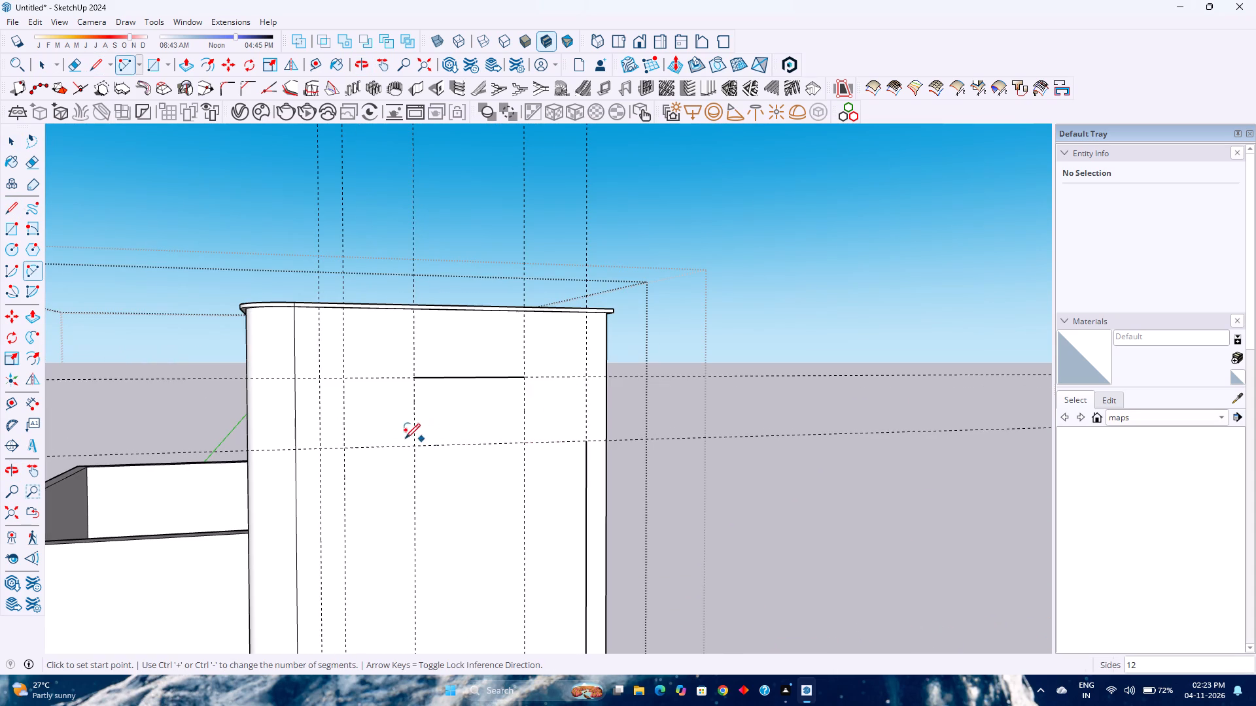
left_click(346, 446)
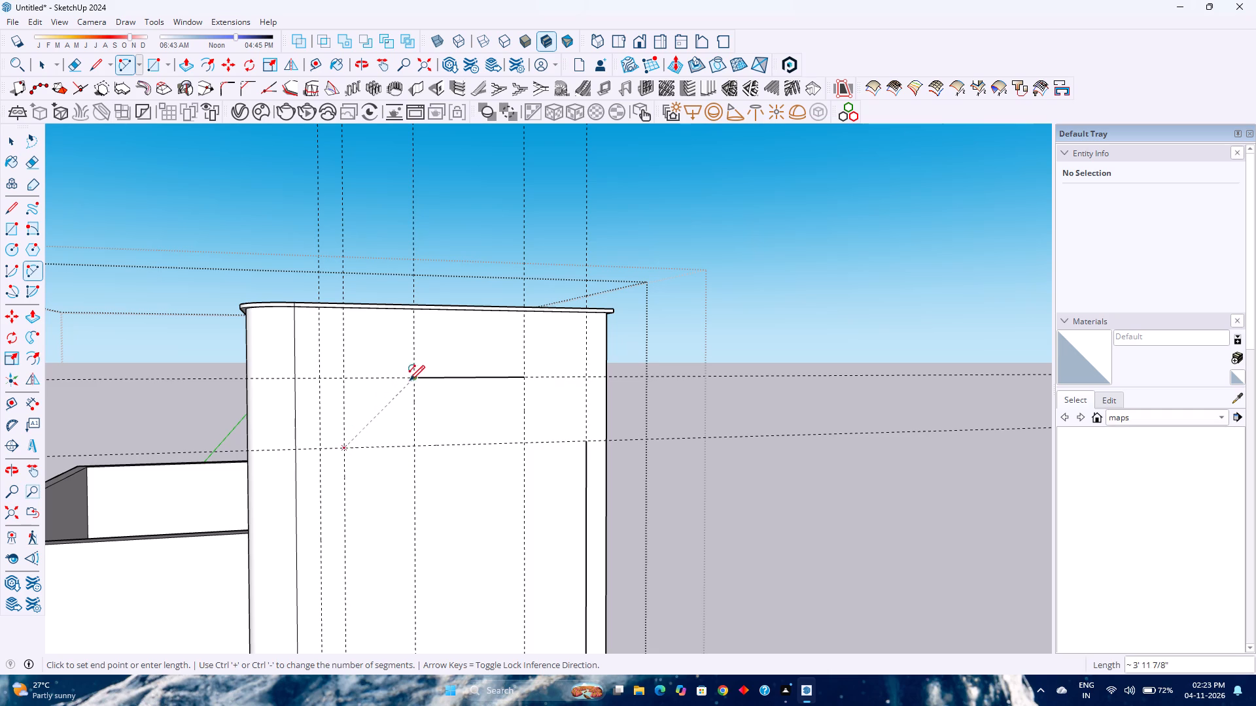
left_click(412, 381)
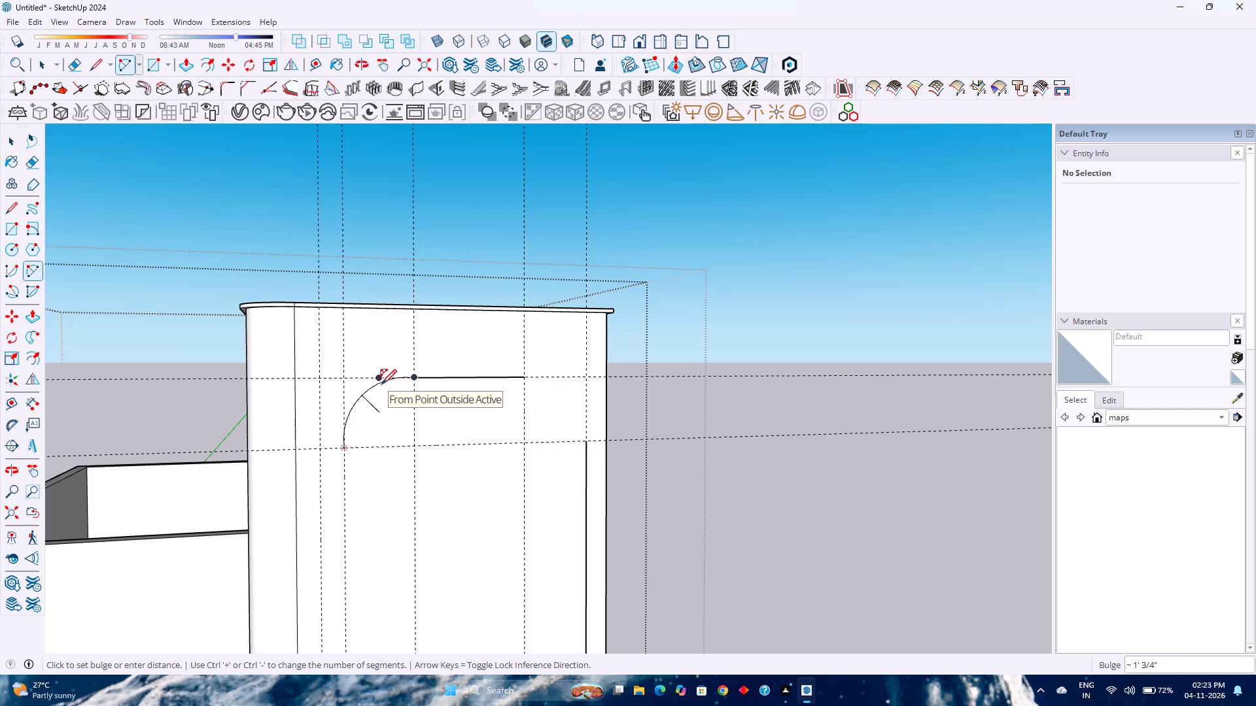
scroll(381, 384, "up", 10)
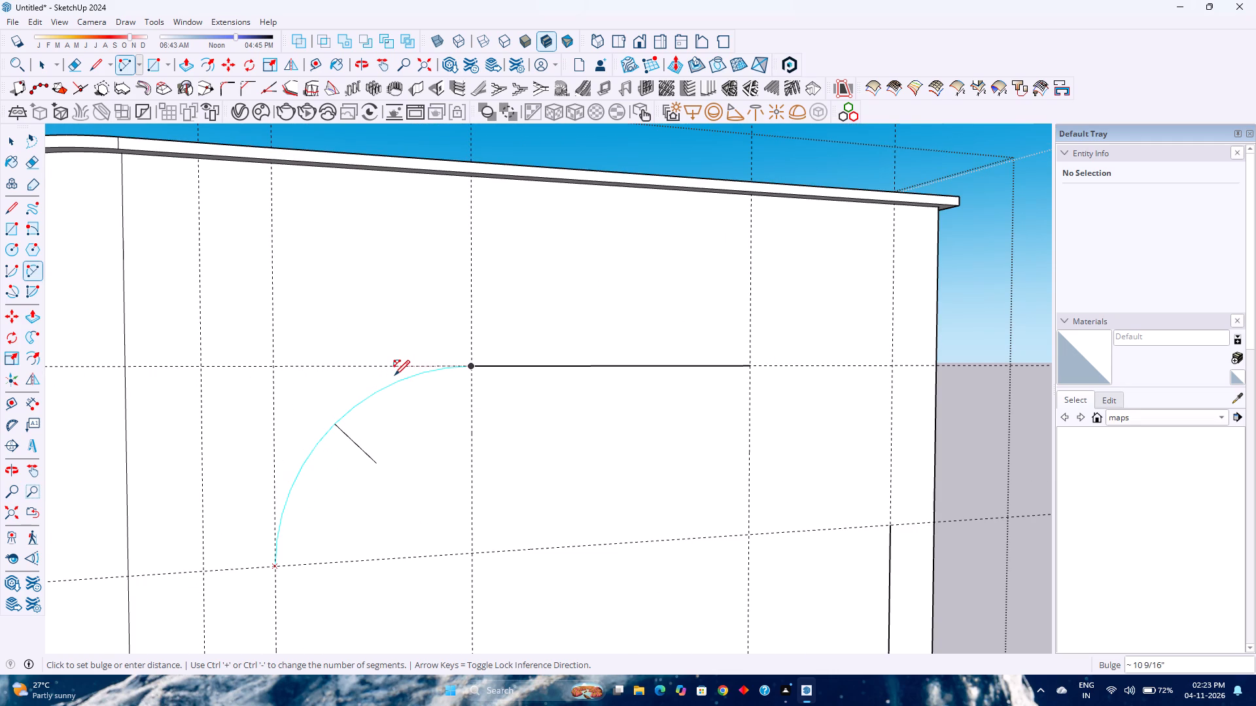
double_click(394, 375)
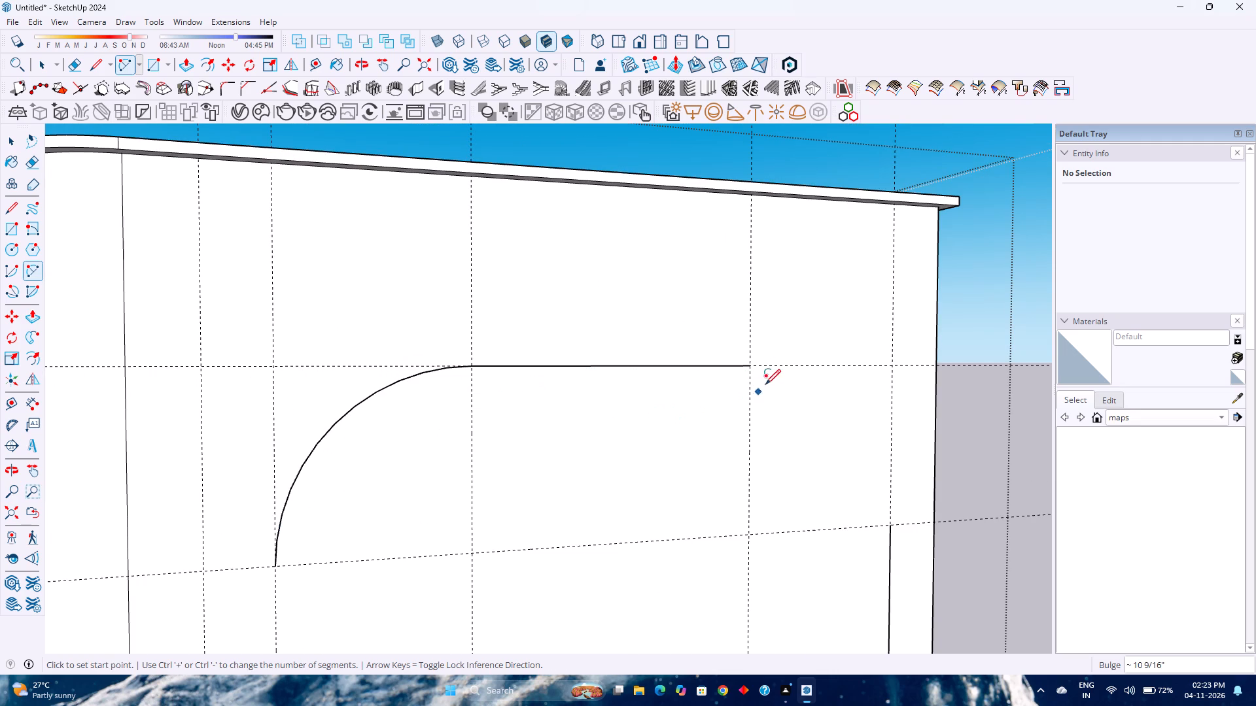
left_click(752, 365)
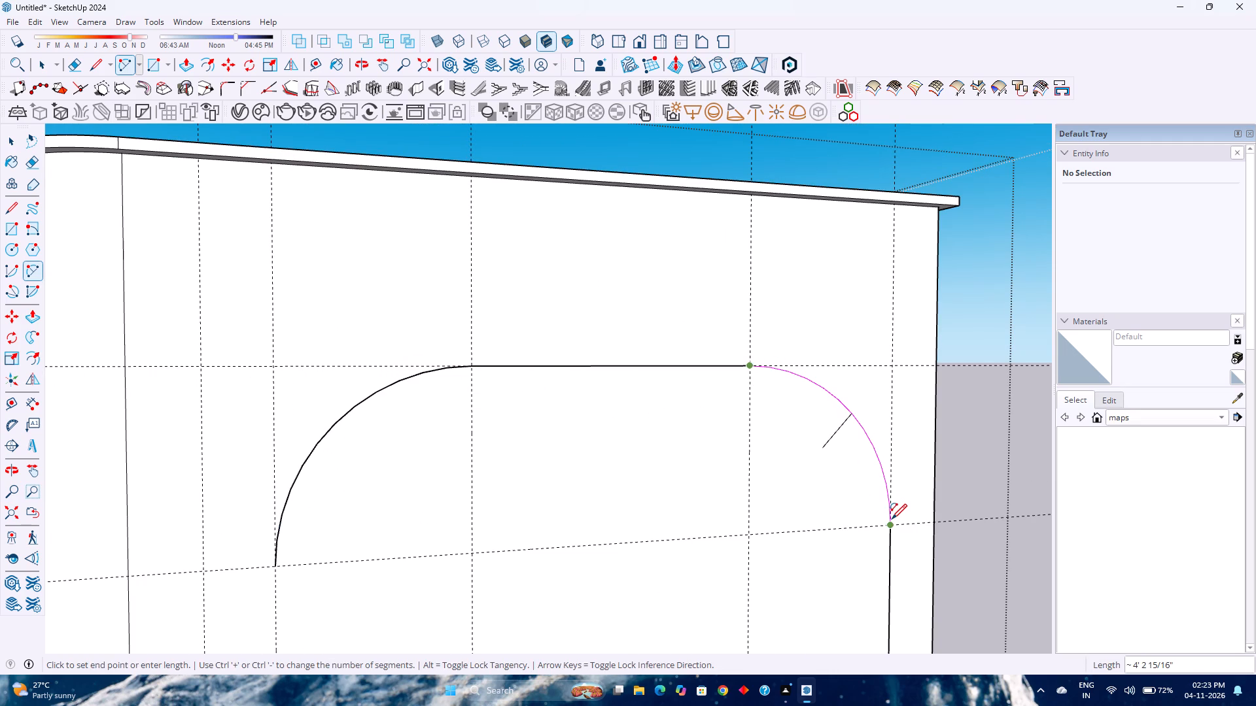
double_click(892, 519)
key("space")
Set the segment count of the opening's corner arc nearest the curve seam to 20.
scroll(662, 486, "down", 5)
middle_click_drag(660, 484, 657, 484)
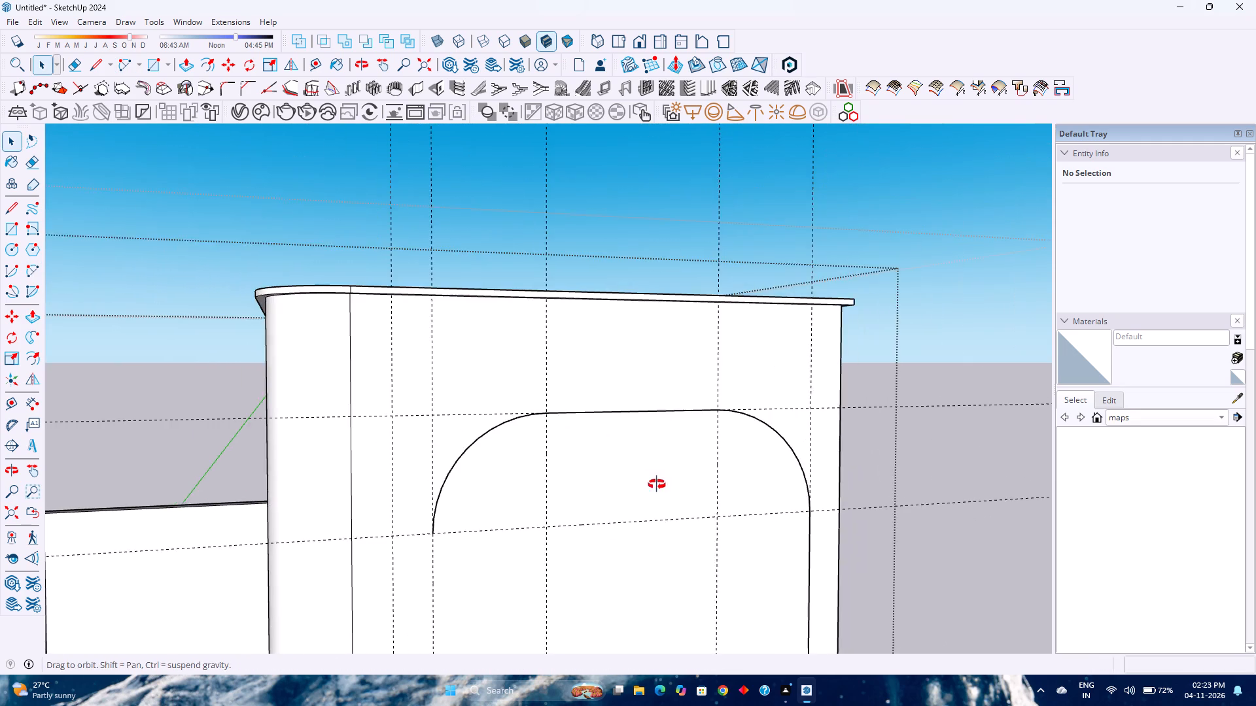
middle_click_drag(657, 484, 574, 448)
scroll(574, 448, "down", 4)
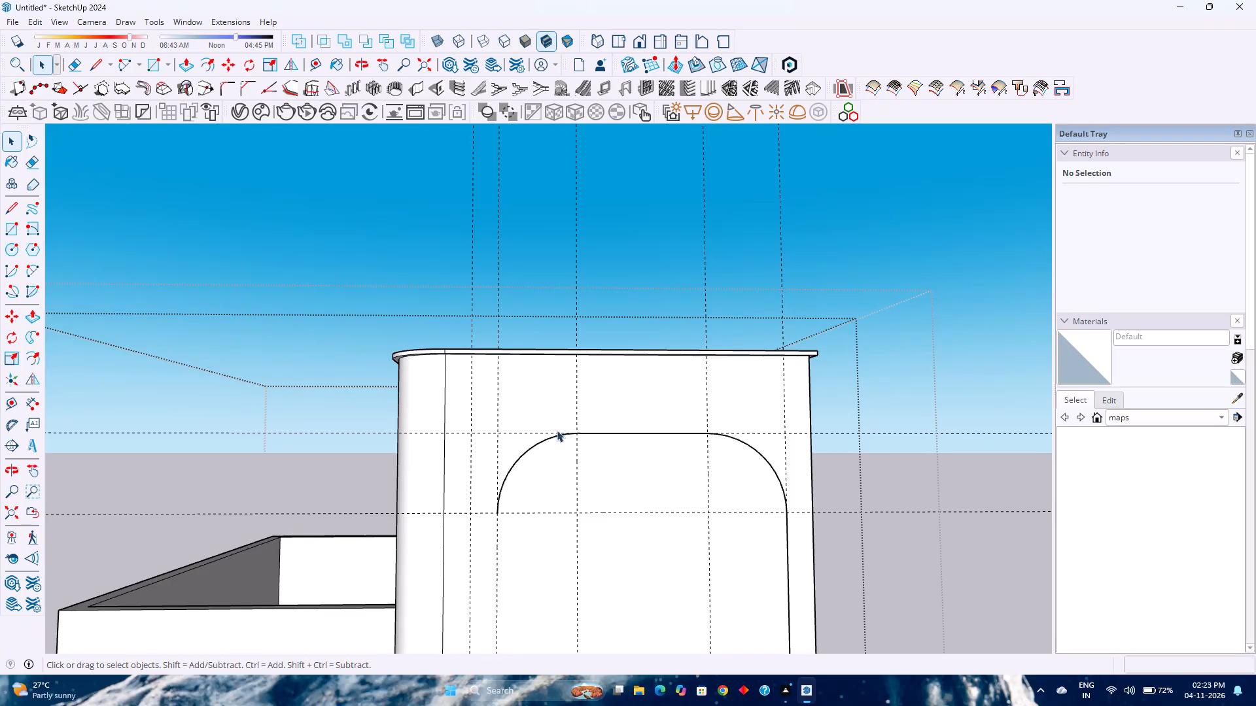
left_click(534, 446)
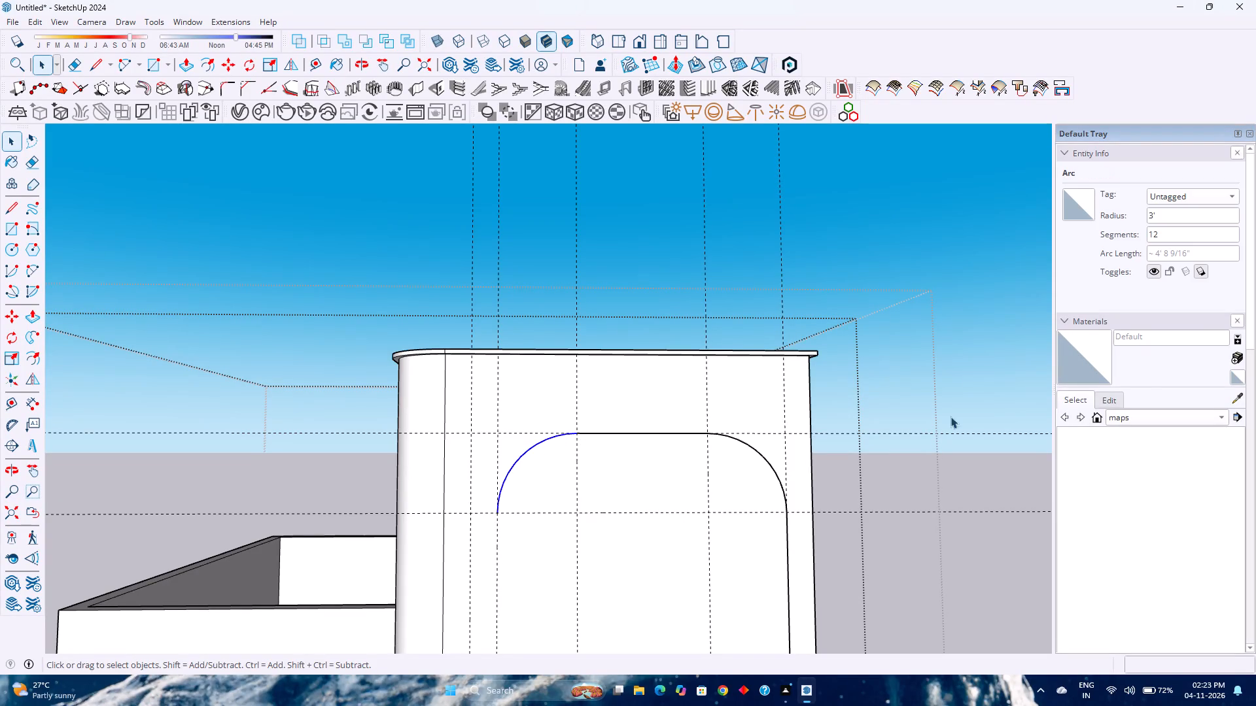
double_click(1196, 238)
type("20")
key("Return")
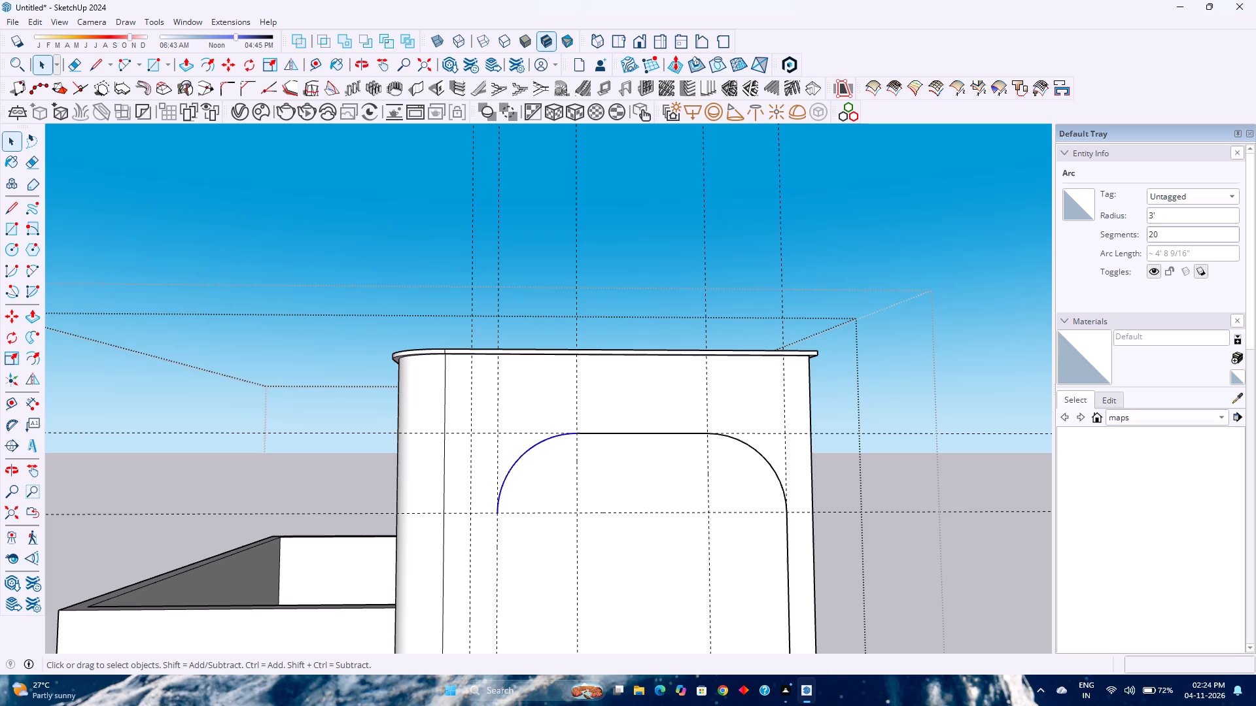
Set the opening's corner arc nearest the curve seam to 200 segments and the opposite corner arc to 20 segments.
key("0")
key("Return")
left_click(757, 450)
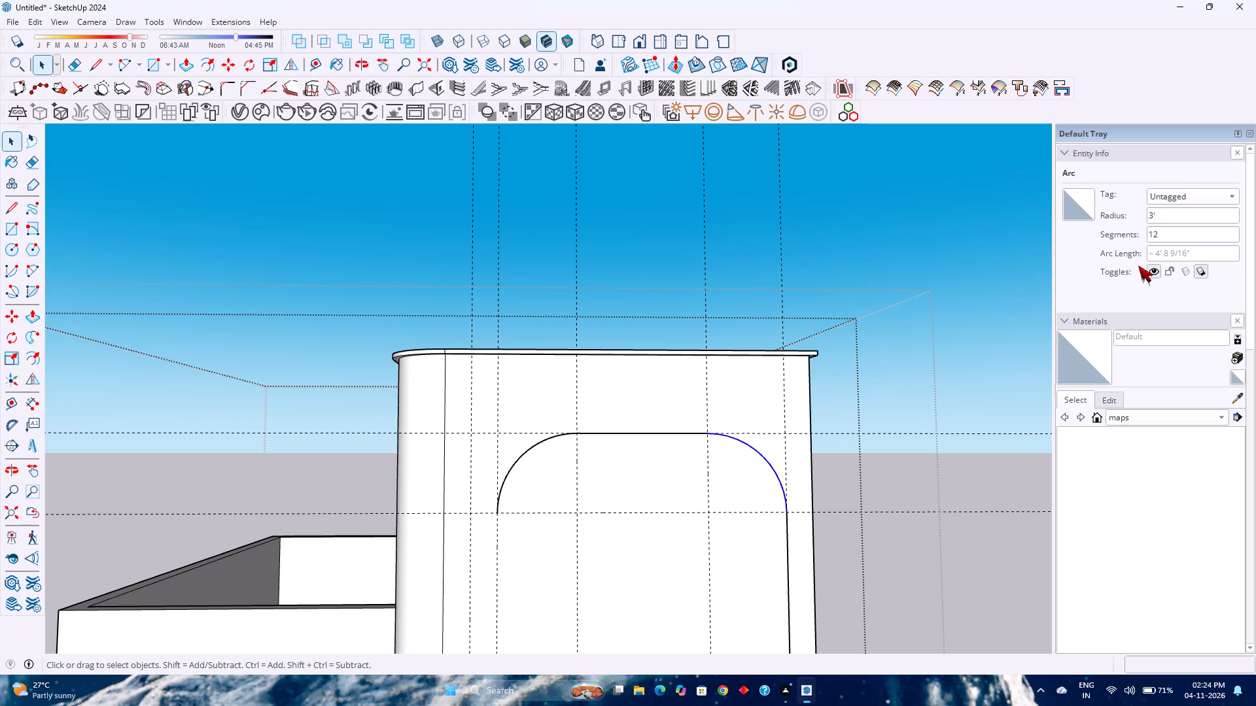
double_click(1172, 235)
type("20")
key("Return")
Offset the opening's two arcs, top line and vertical line outward by 1'.
left_click(521, 455, "ctrl")
left_click(623, 433, "ctrl")
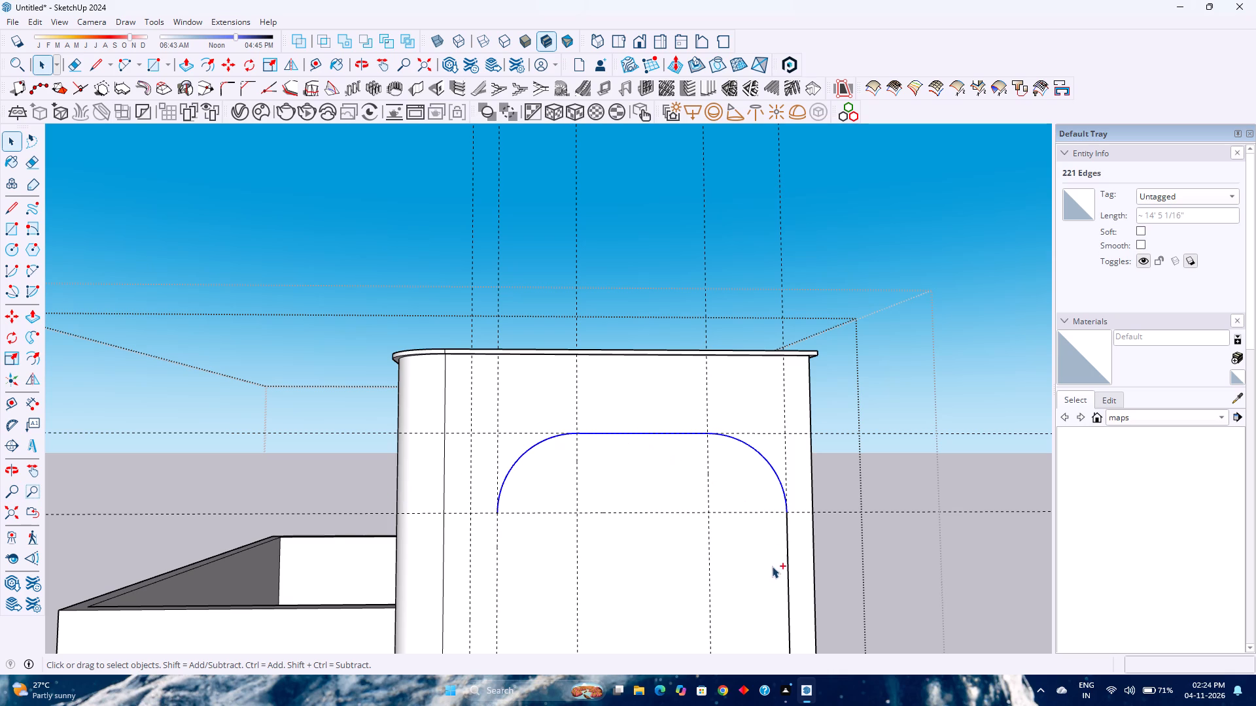
left_click(788, 554, "ctrl")
scroll(702, 470, "down", 8)
middle_click_drag(700, 496, 602, 384, "shift")
middle_click(602, 384, "shift")
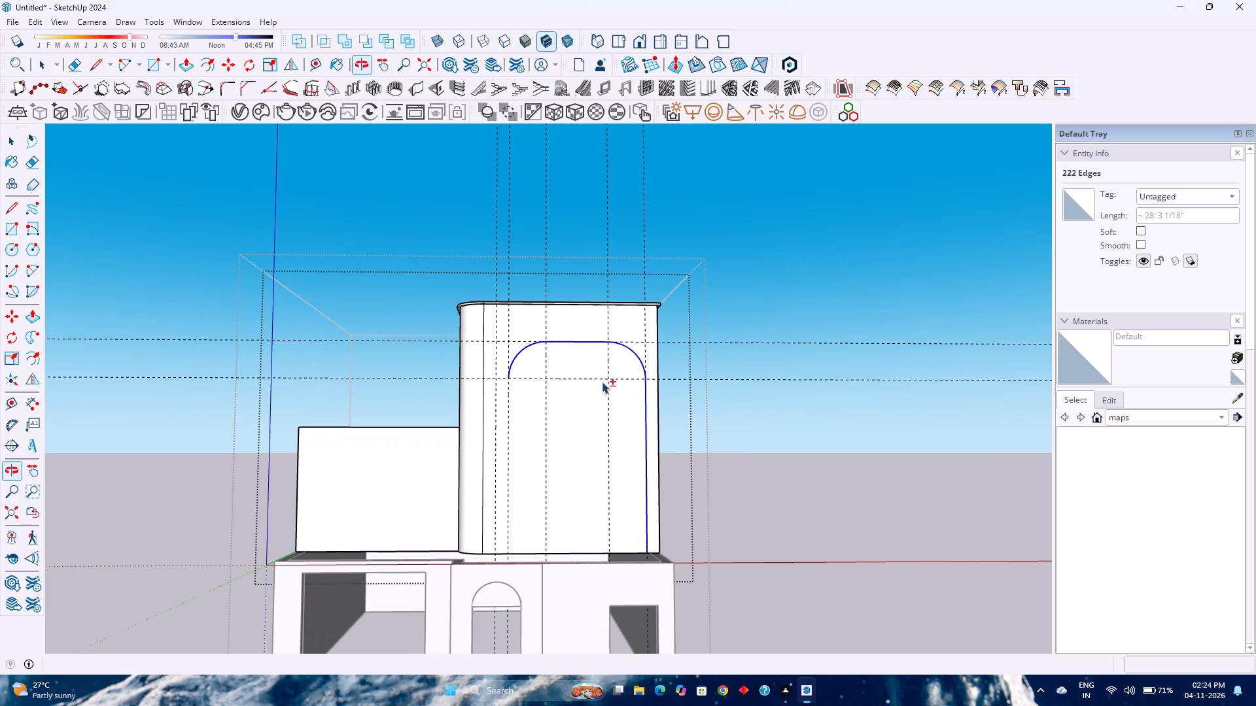
left_click(207, 59)
left_click(517, 350)
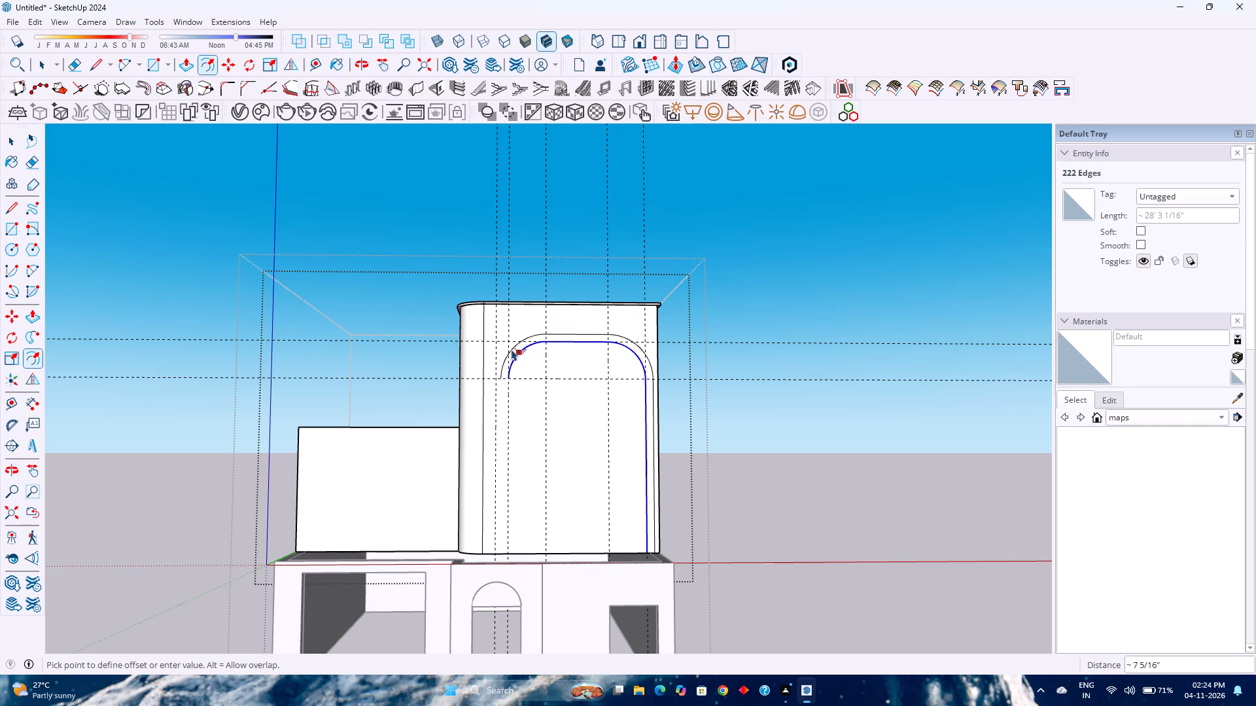
scroll(495, 378, "up", 10)
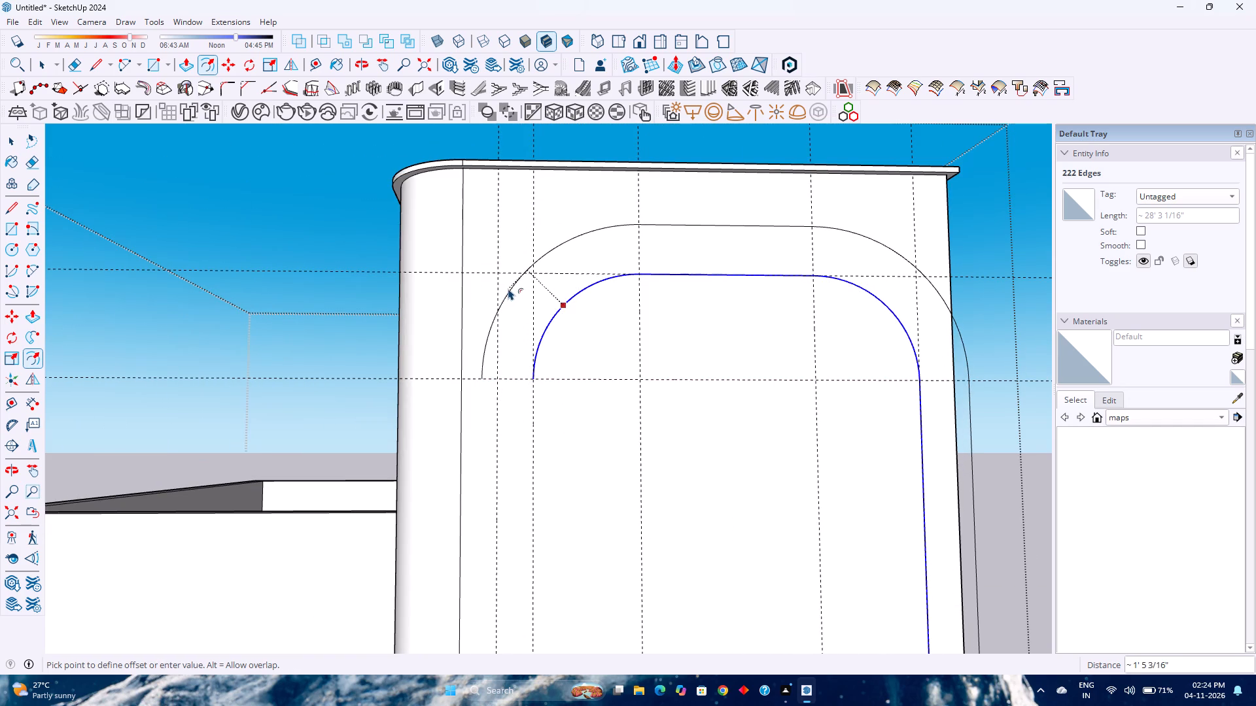
key("1")
key("apostrophe")
key("Return")
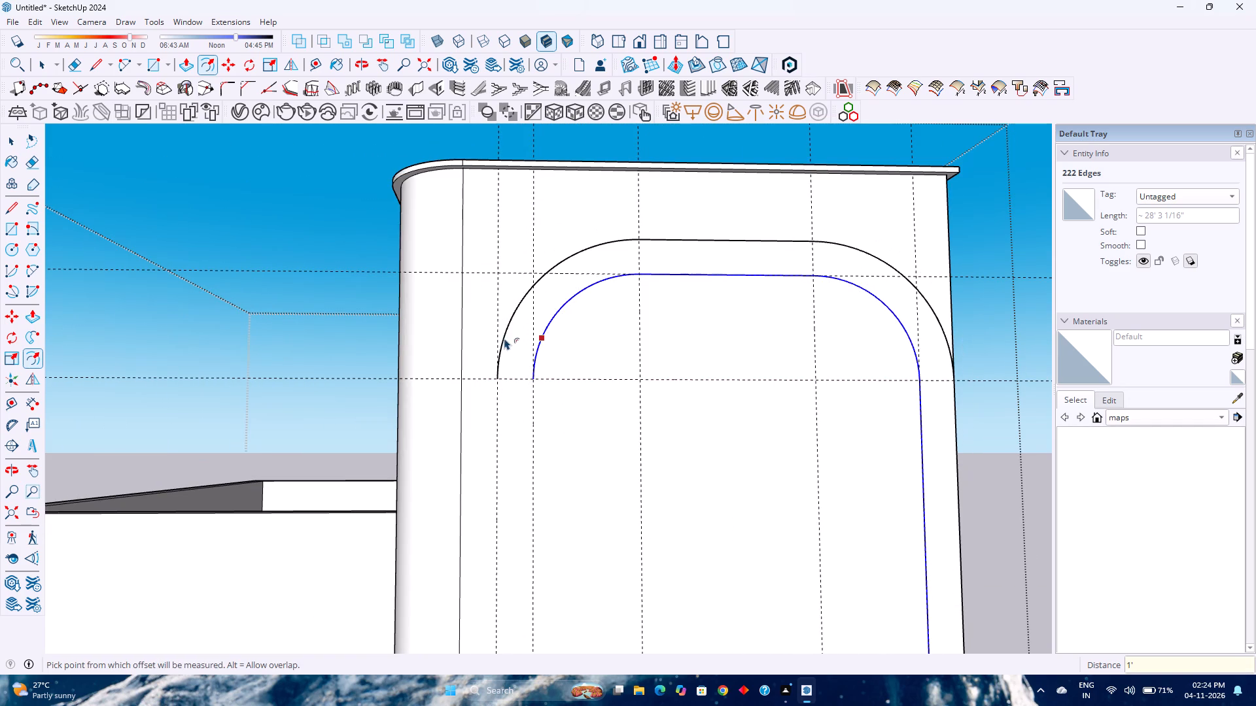
key("space")
Extend both arc ends near the curve seam 2' down along the guides and close the band's end with a horizontal line.
scroll(515, 340, "down", 4)
scroll(515, 340, "up", 1)
scroll(515, 340, "down", 7)
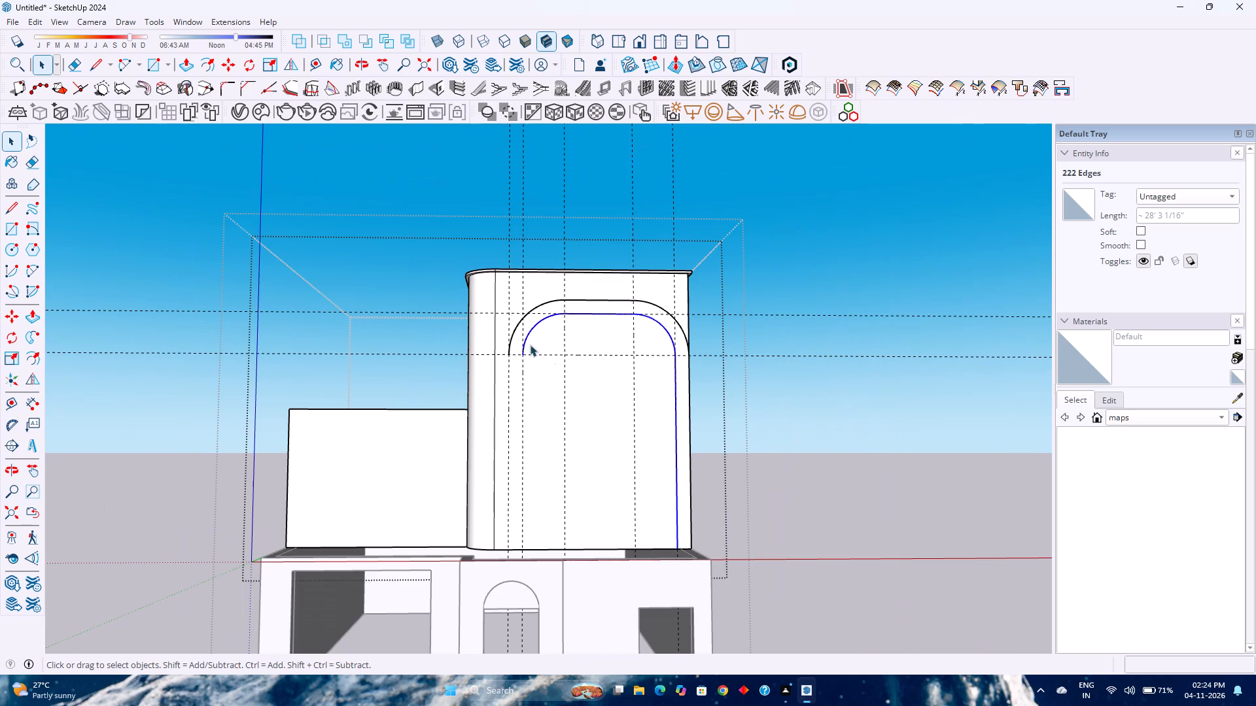
key("space")
left_click(581, 303)
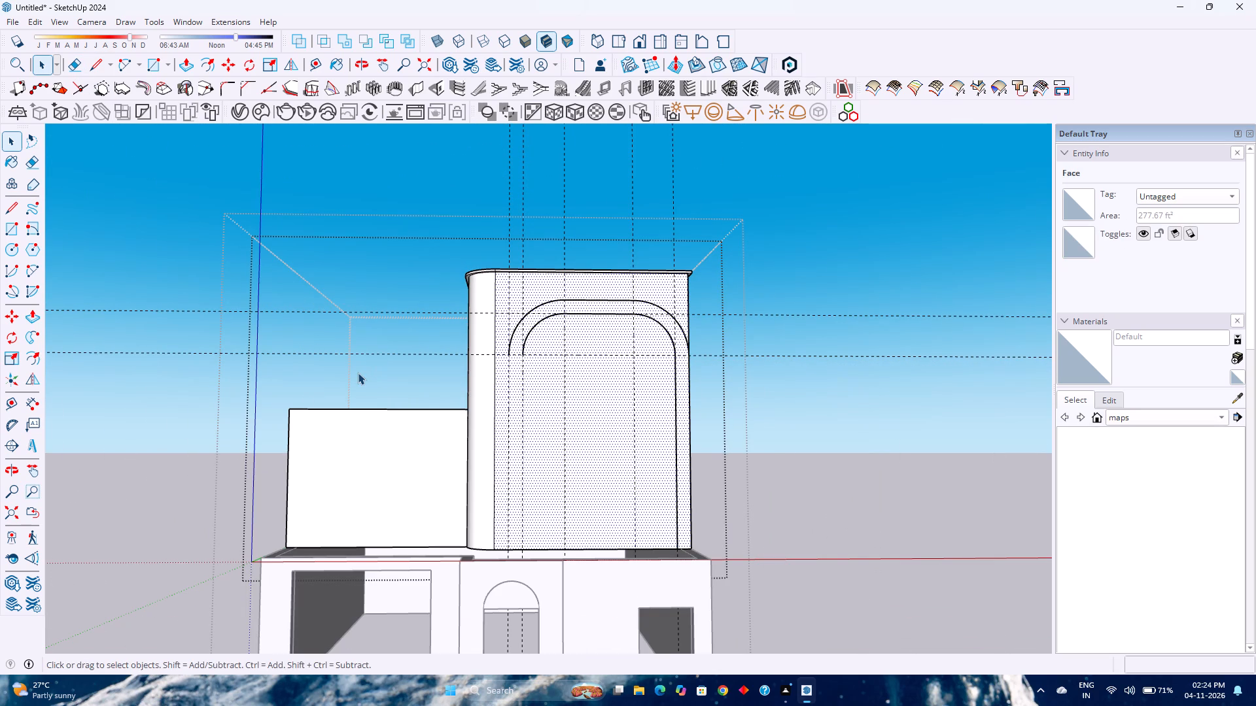
key("l")
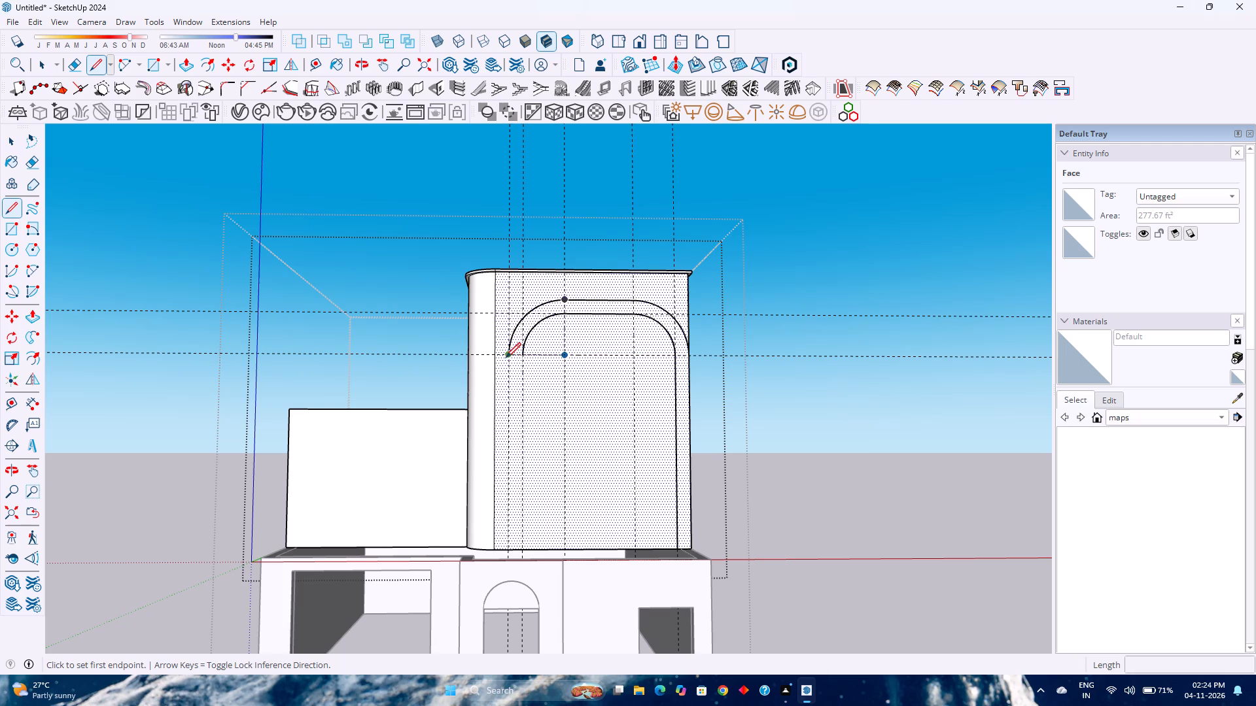
left_click(506, 356)
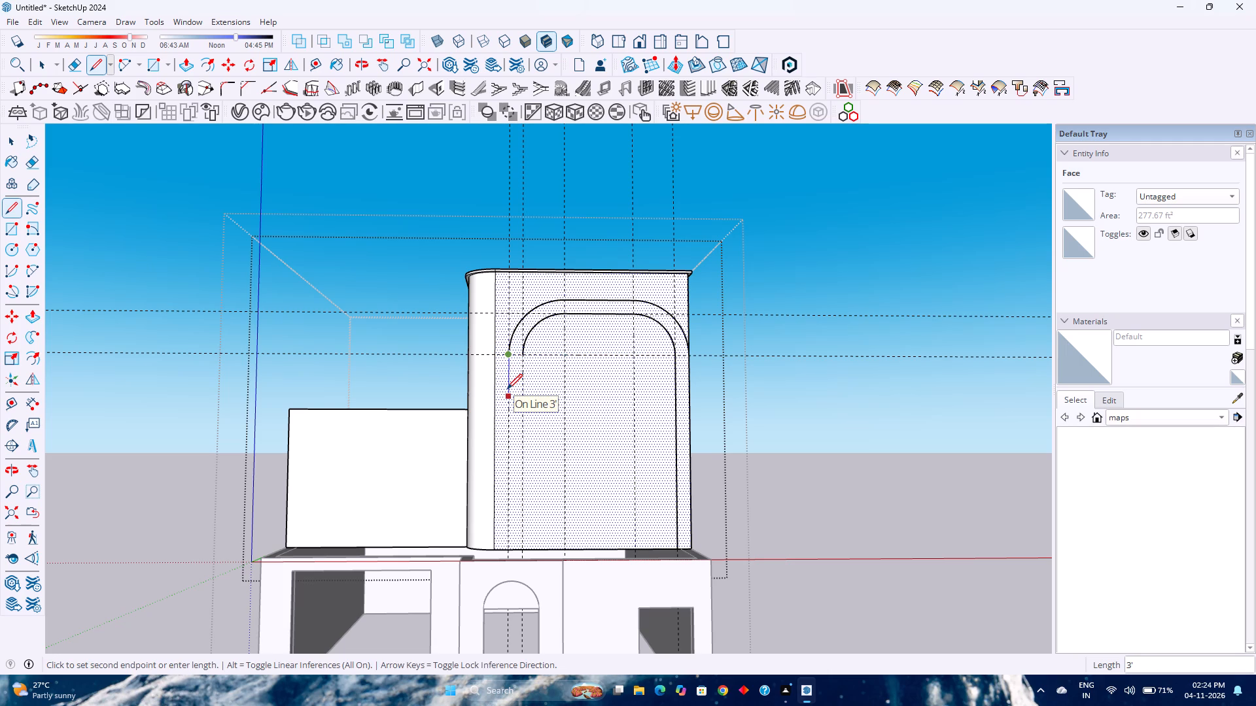
type("2'")
key("Return")
key("Escape")
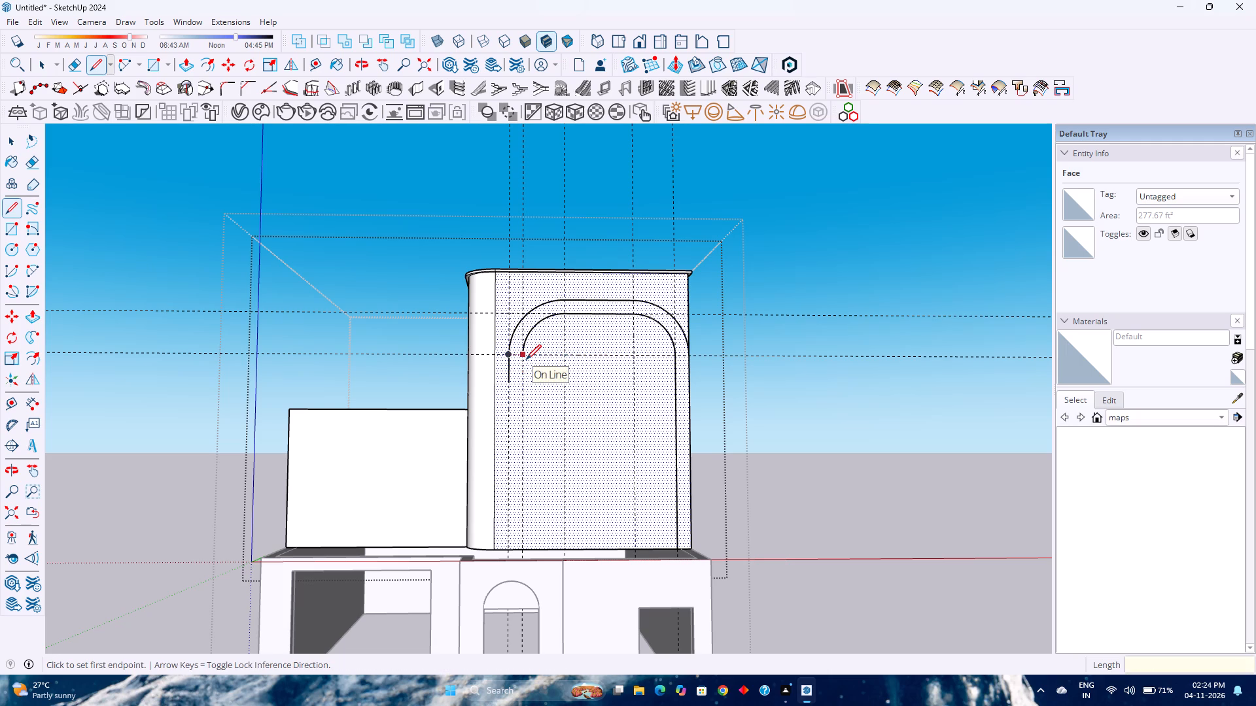
left_click(526, 360)
left_click(526, 384)
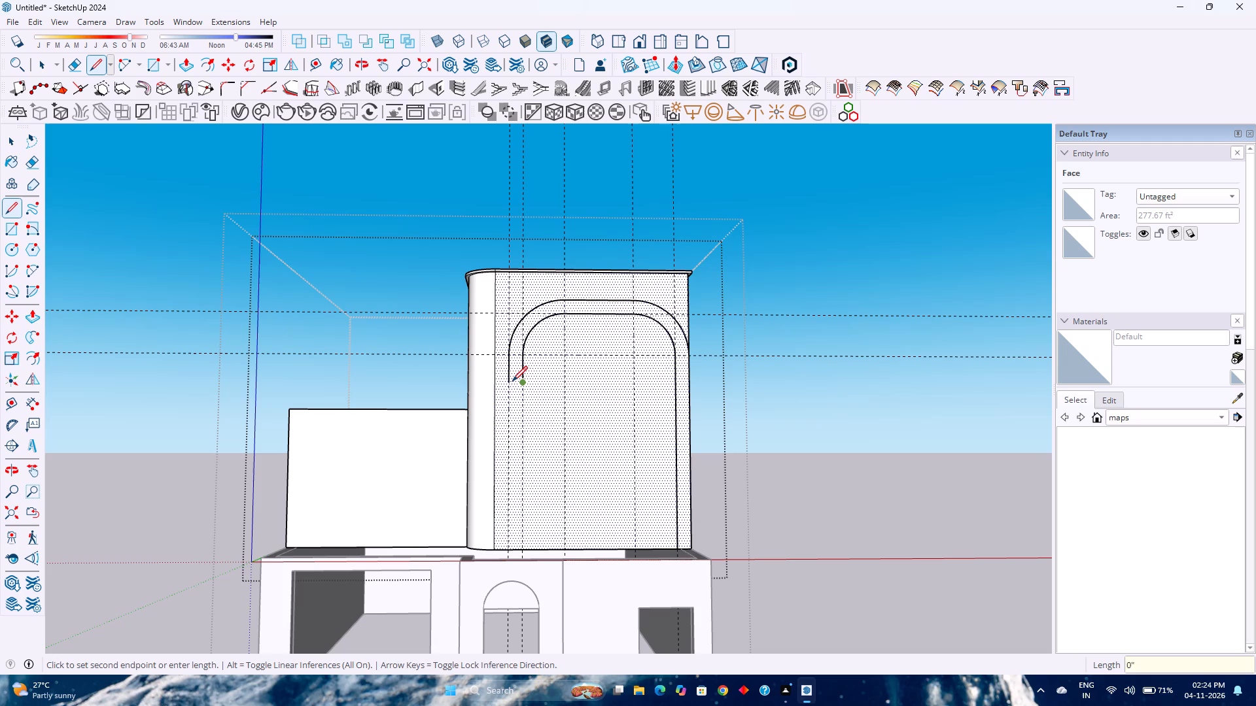
left_click(510, 381)
key("space")
Copy the band face 20' along the red axis, beyond the block's square-cornered edge.
left_click(517, 344)
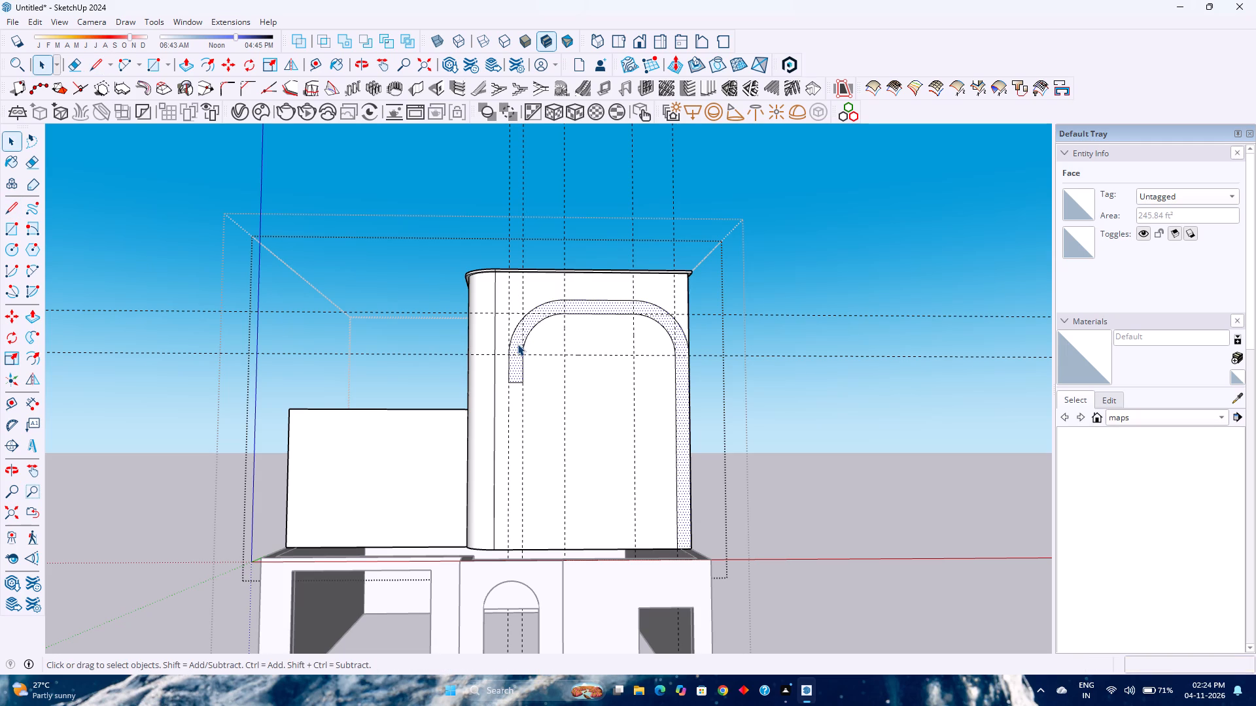
key("m")
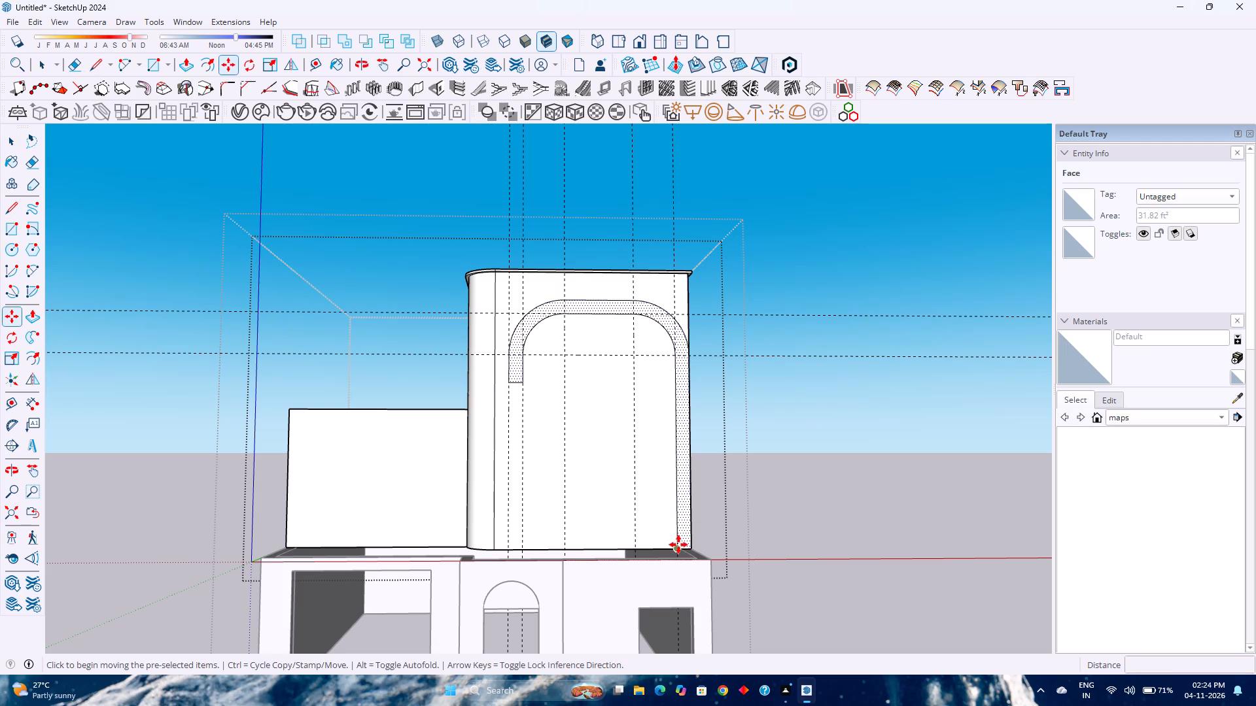
scroll(694, 545, "up", 6)
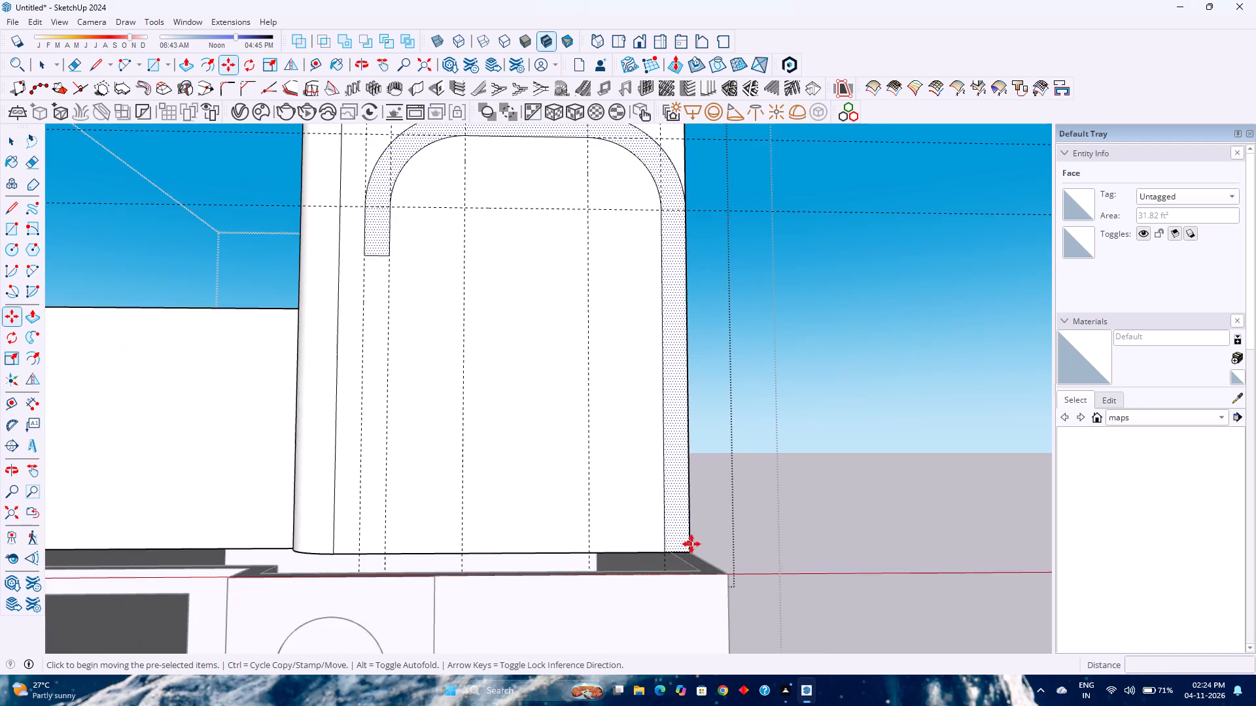
scroll(691, 550, "up", 4)
left_click(690, 550)
scroll(790, 537, "down", 3)
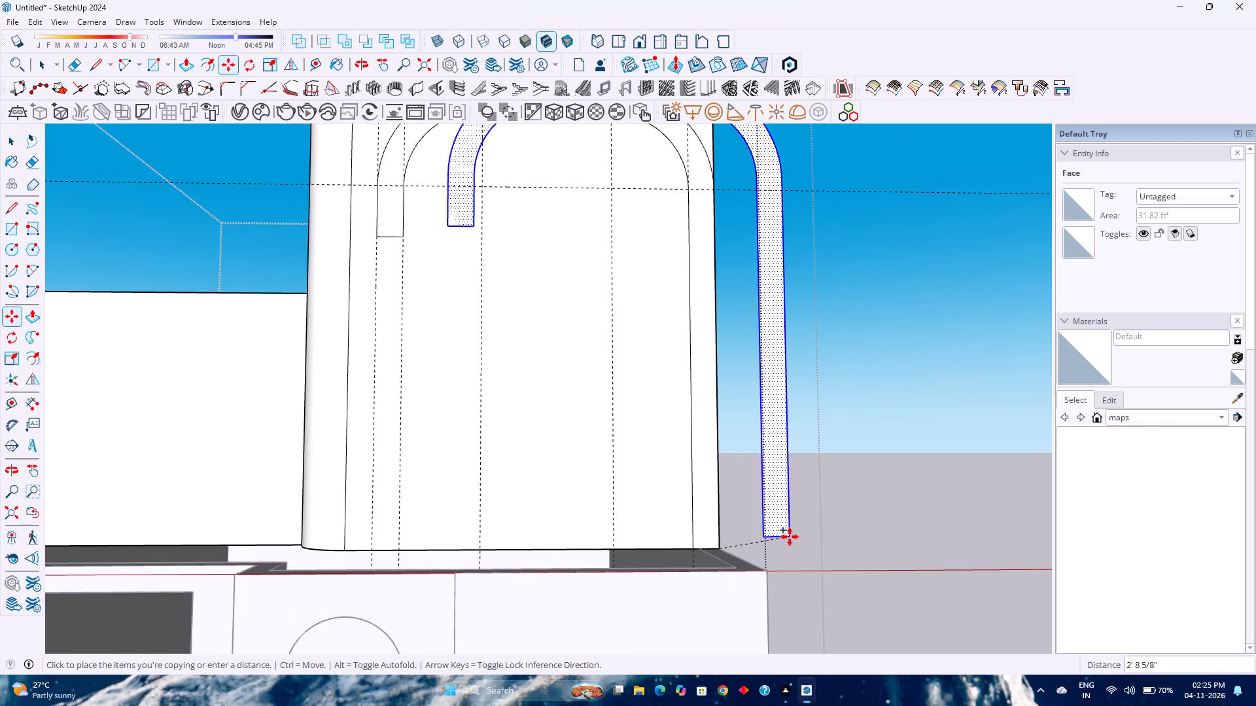
middle_click_drag(801, 525, 568, 515, "shift")
middle_click(568, 515, "shift")
scroll(568, 515, "down", 8)
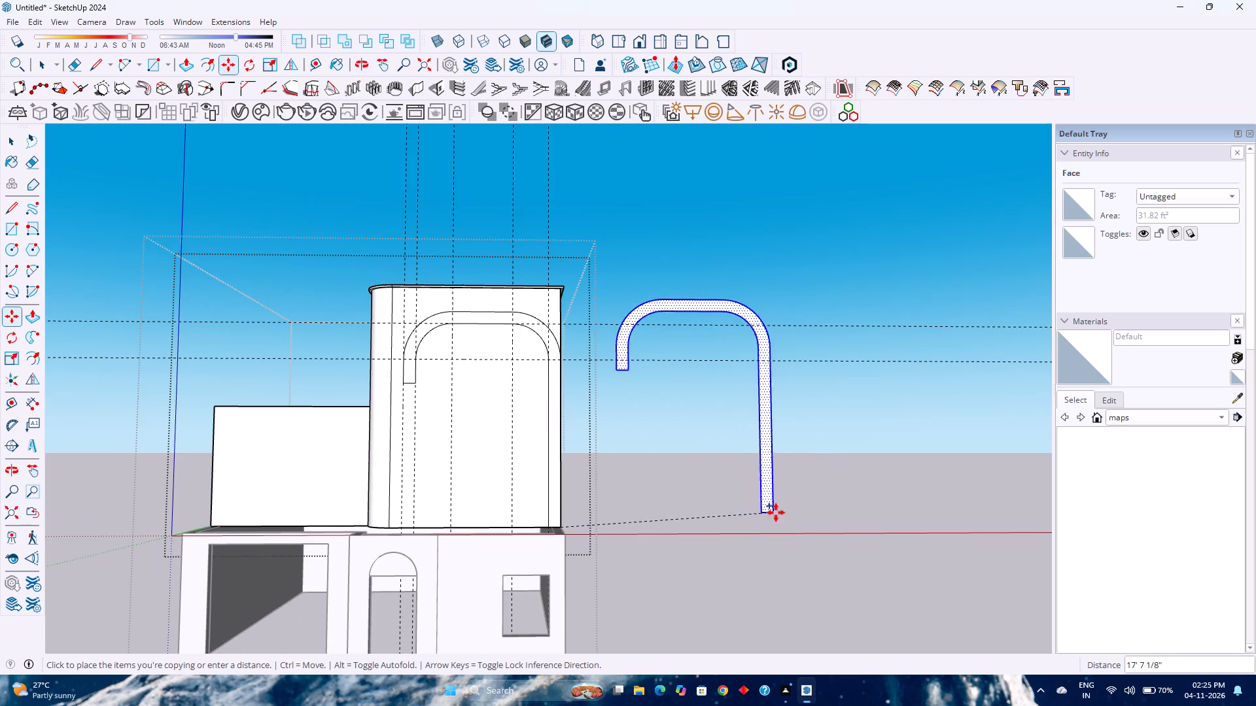
type("20'")
key("Return")
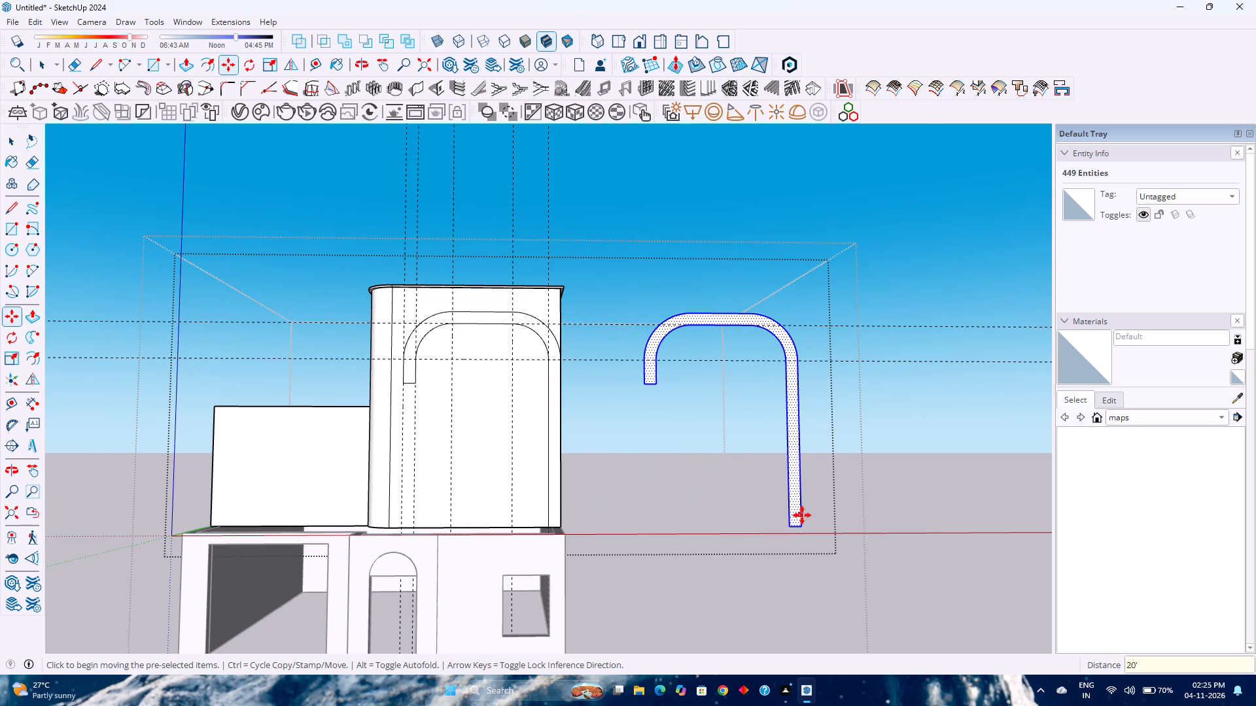
Make the copied band a group.
right_click(797, 506)
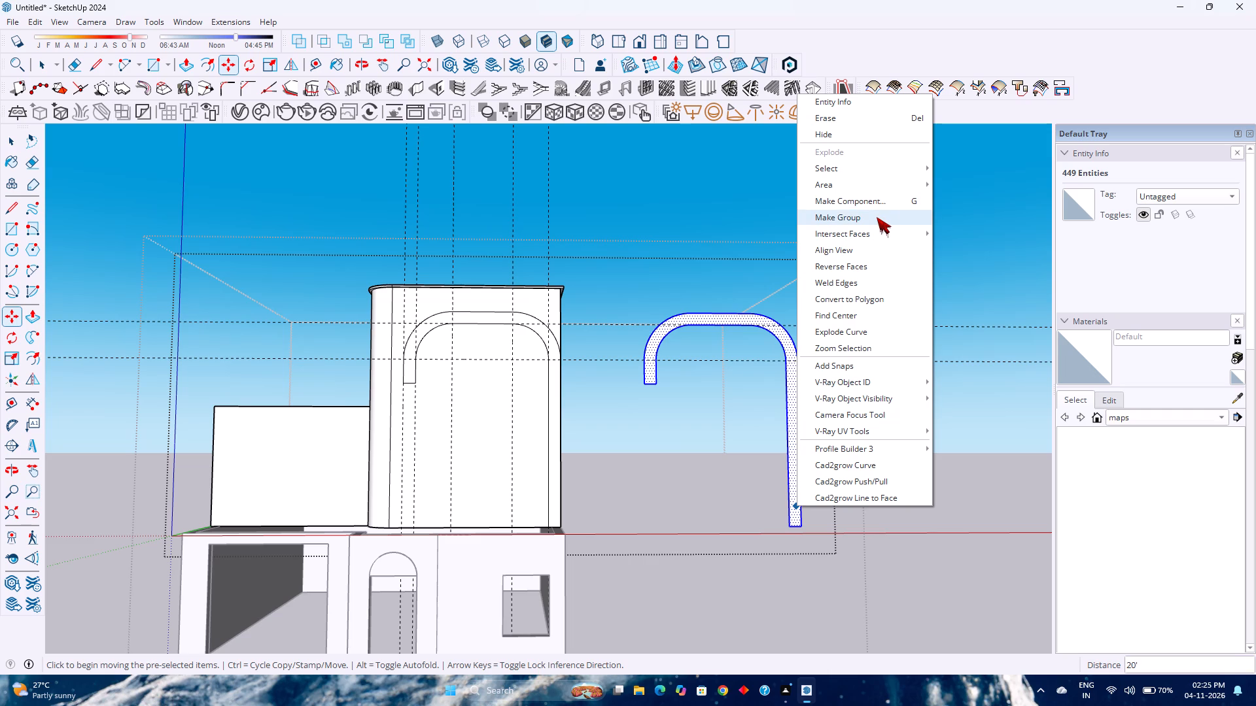
left_click(877, 217)
key("space")
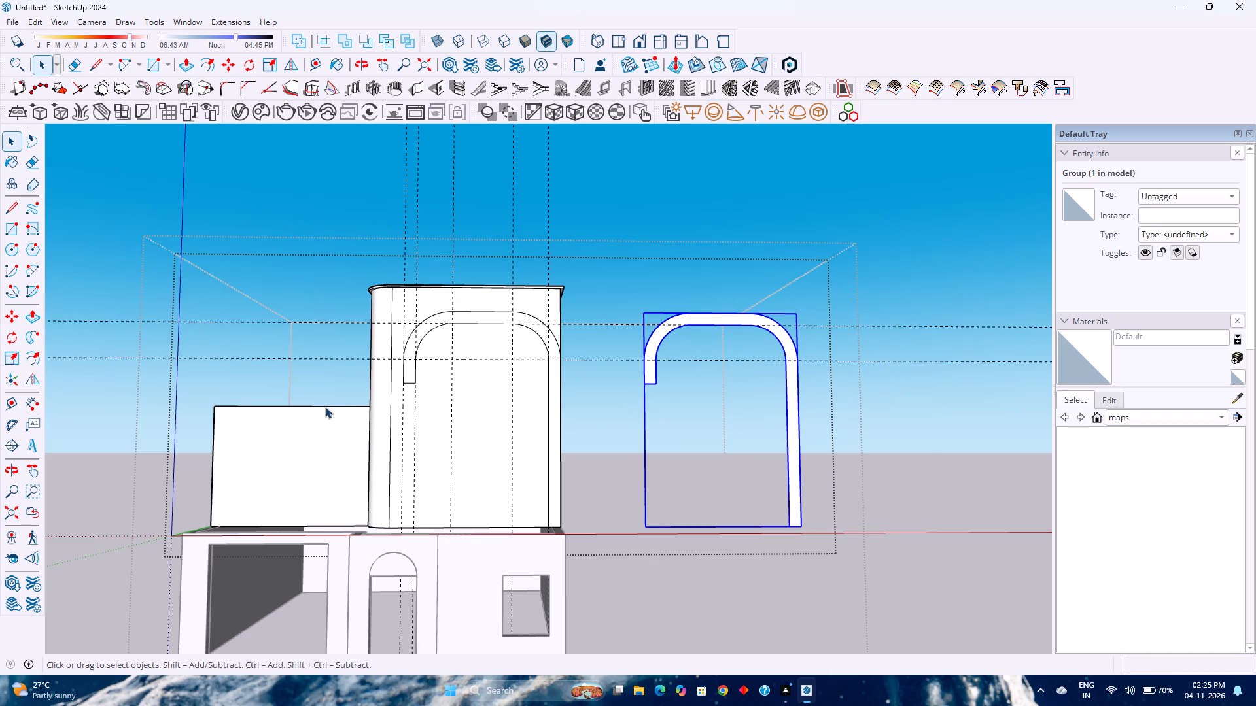
Delete the original band's outer top line, both inner corner arcs and the outer arc beside the square-cornered edge.
left_click(474, 313)
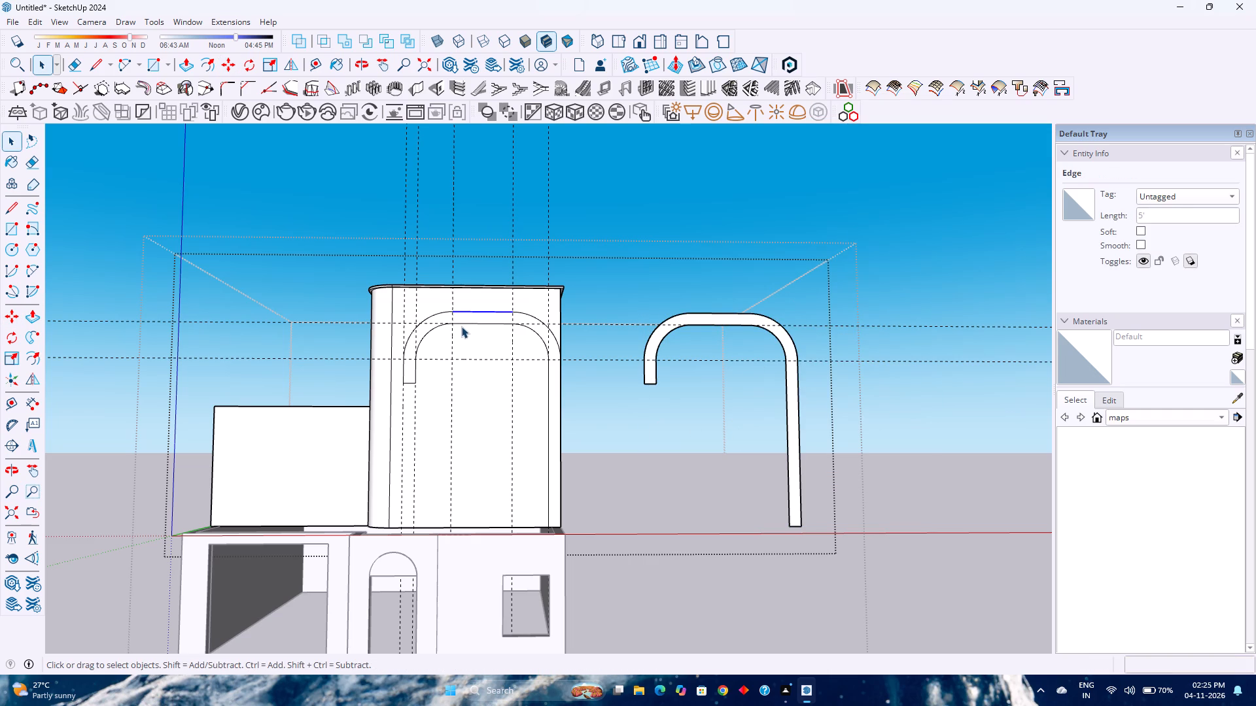
key("Delete")
double_click(426, 333)
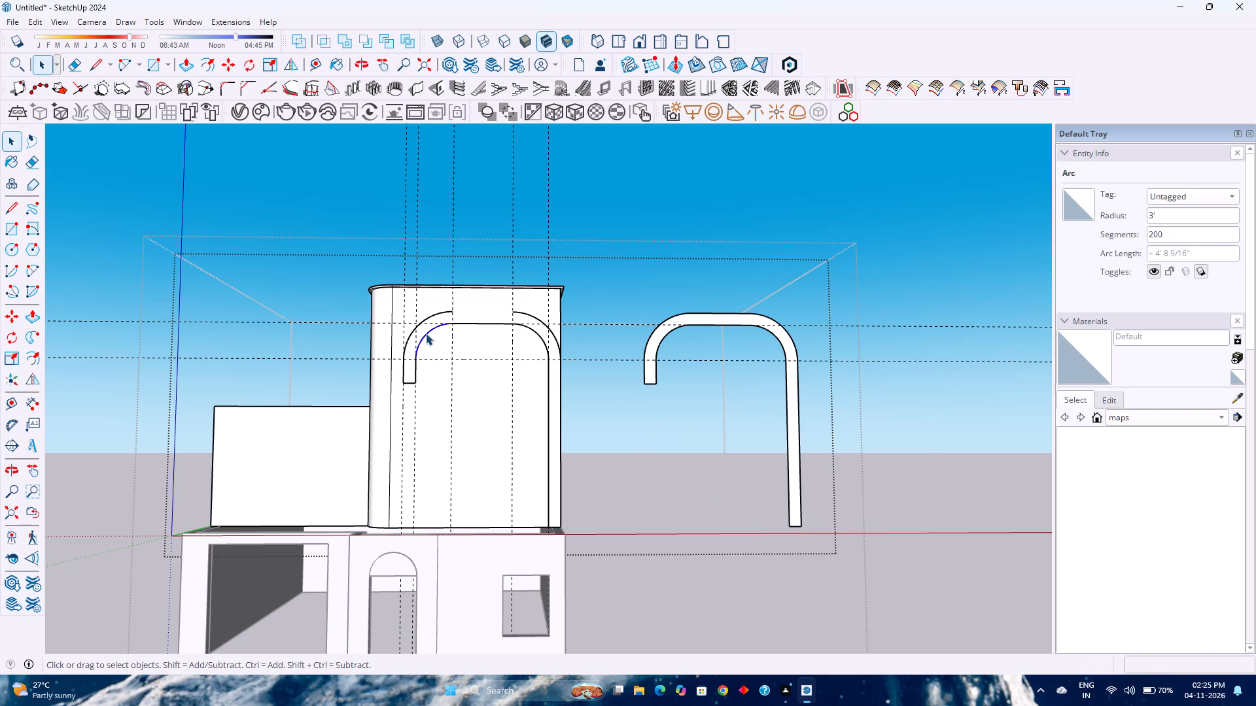
left_click(426, 333)
left_click(426, 334)
key("Delete")
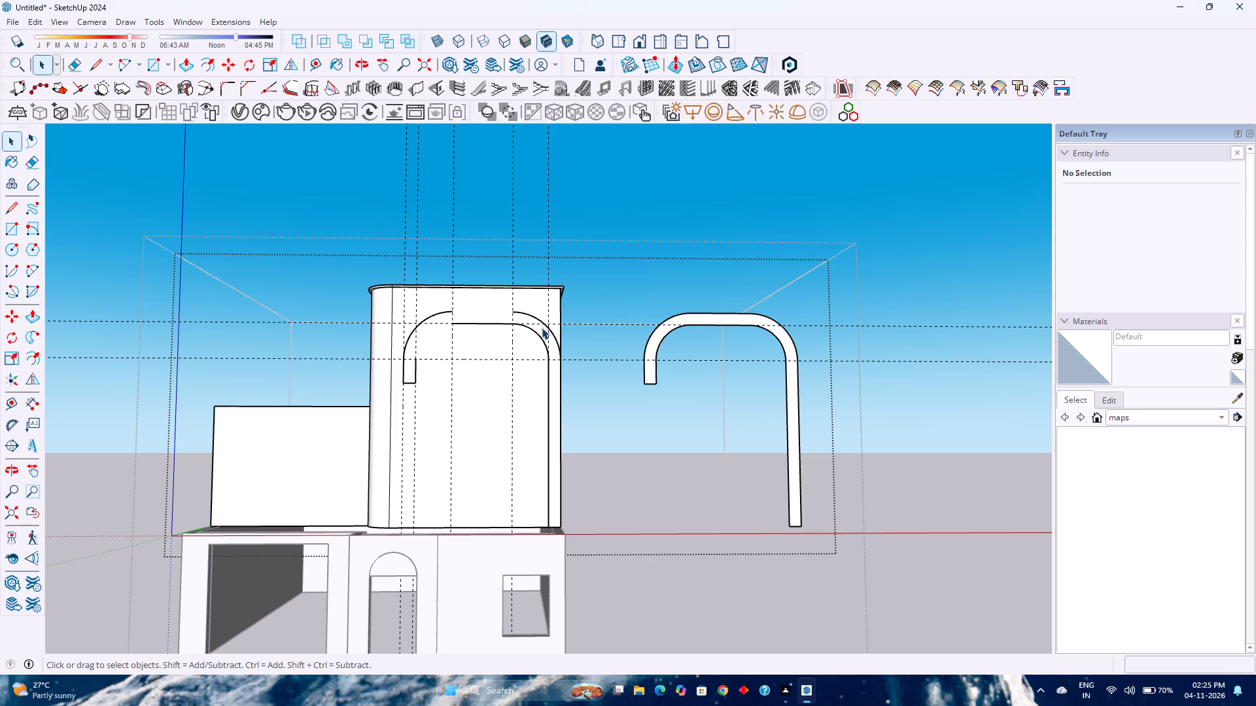
left_click(536, 335)
key("Delete")
left_click(534, 316)
key("Delete")
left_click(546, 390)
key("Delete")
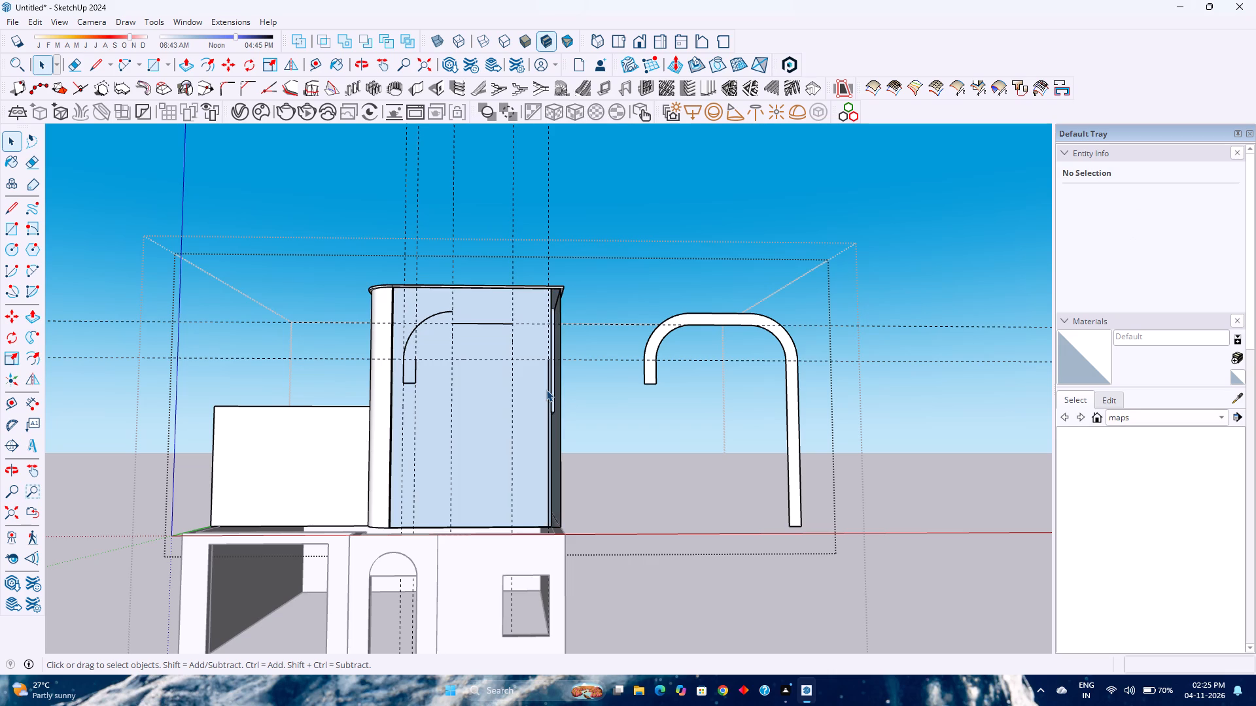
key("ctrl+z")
Delete the original band's remaining inner vertical line, short leg lines, closing line, outer arc and inner top line from the front face.
left_click(549, 390)
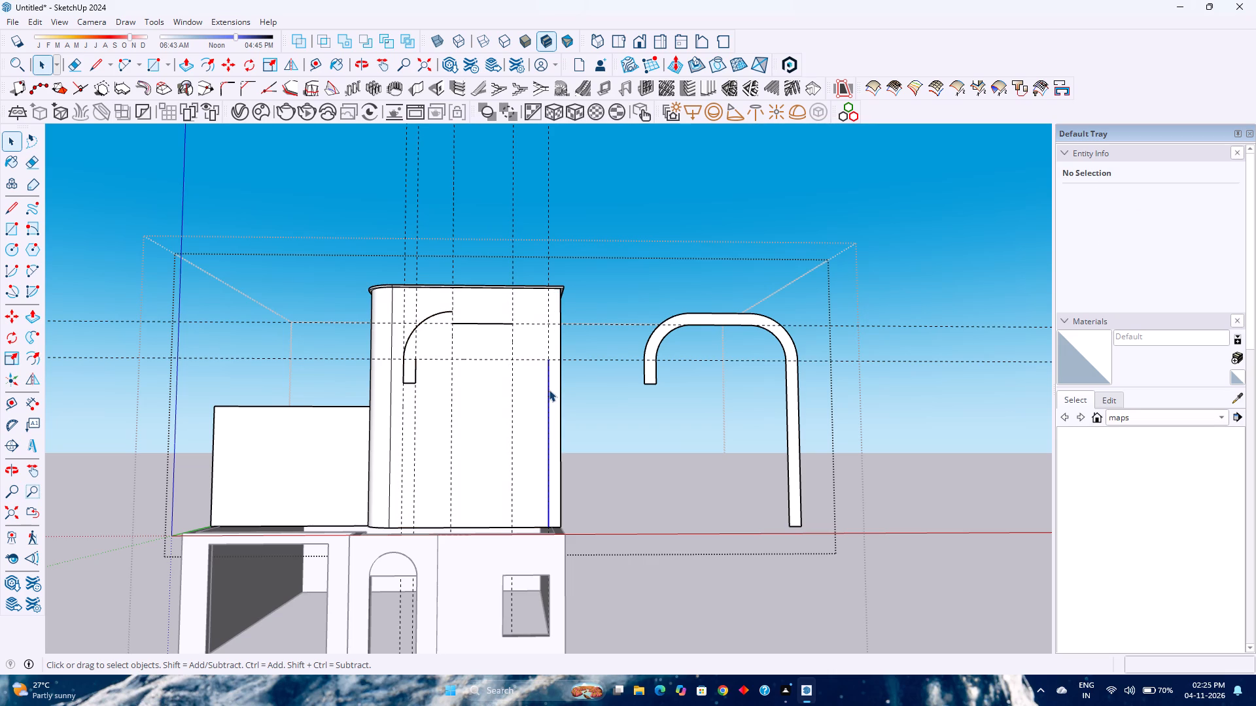
key("Delete")
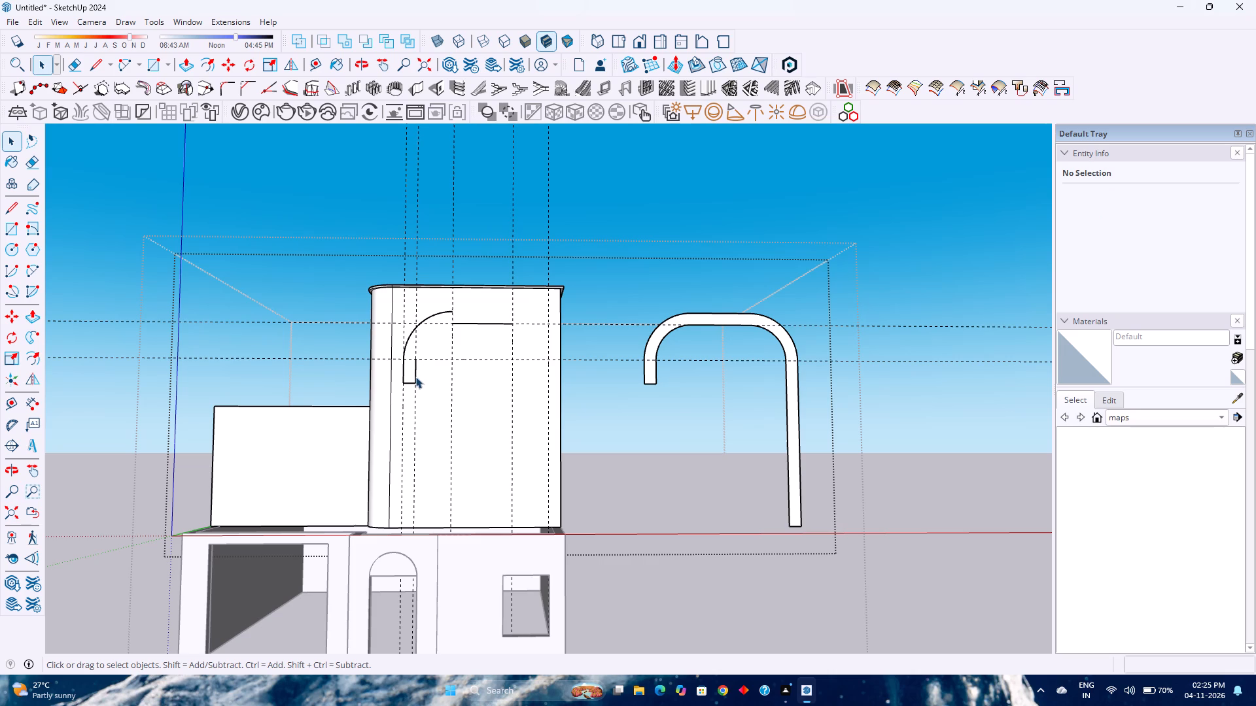
left_click(415, 377)
key("Delete")
left_click(408, 383)
key("Delete")
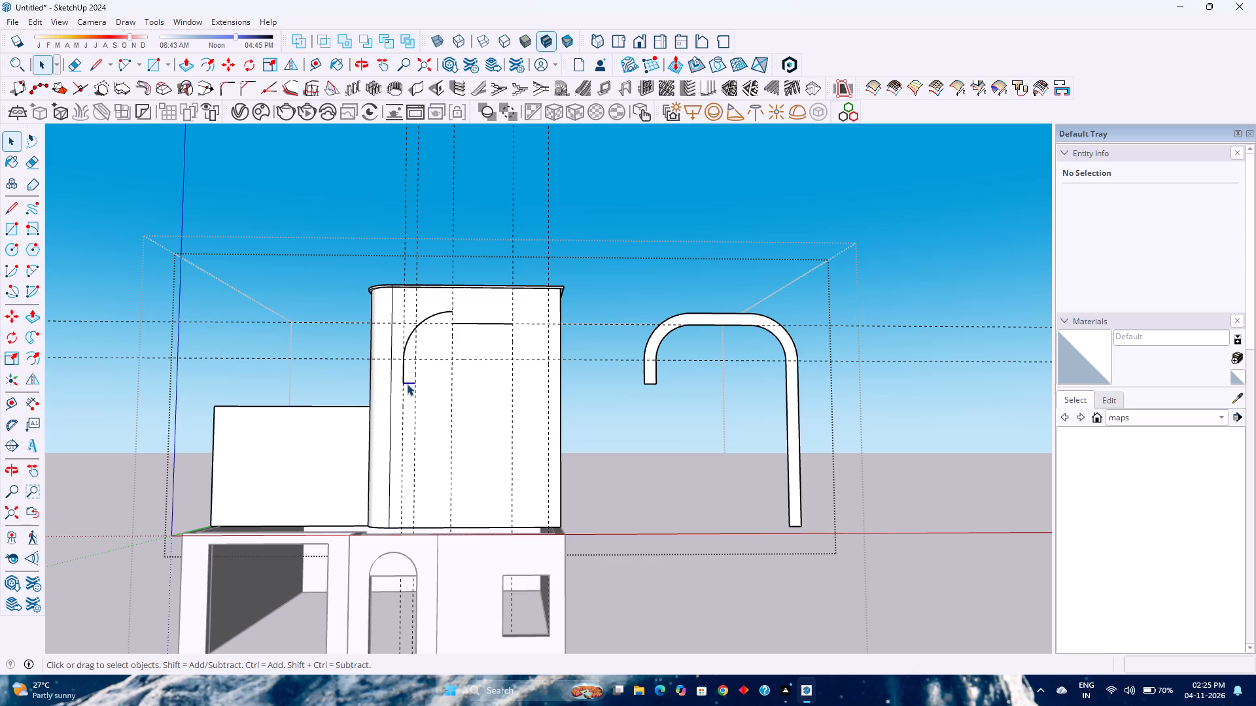
key("Delete")
left_click(402, 376)
key("Delete")
left_click(406, 342)
key("Delete")
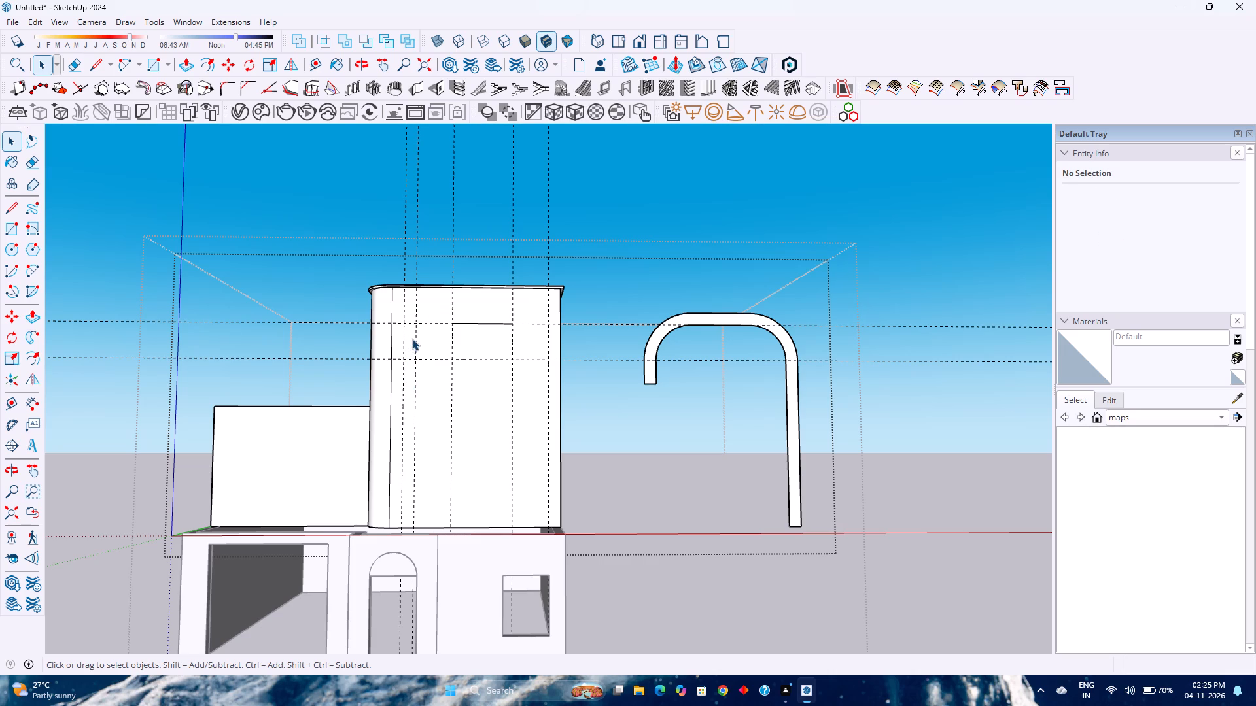
left_click(474, 322)
key("Delete")
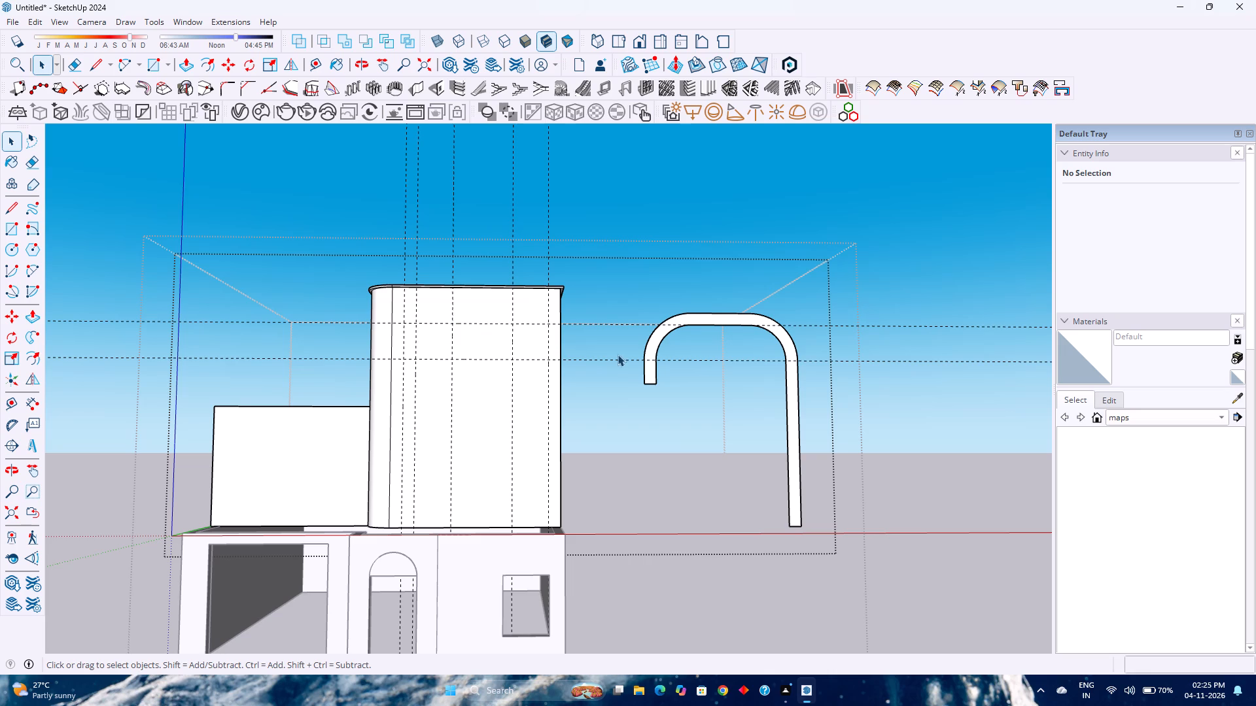
Move the band group 20' back along the red axis onto the front face, aligning its bottom corner with the block's square-cornered edge.
left_click(680, 318)
key("m")
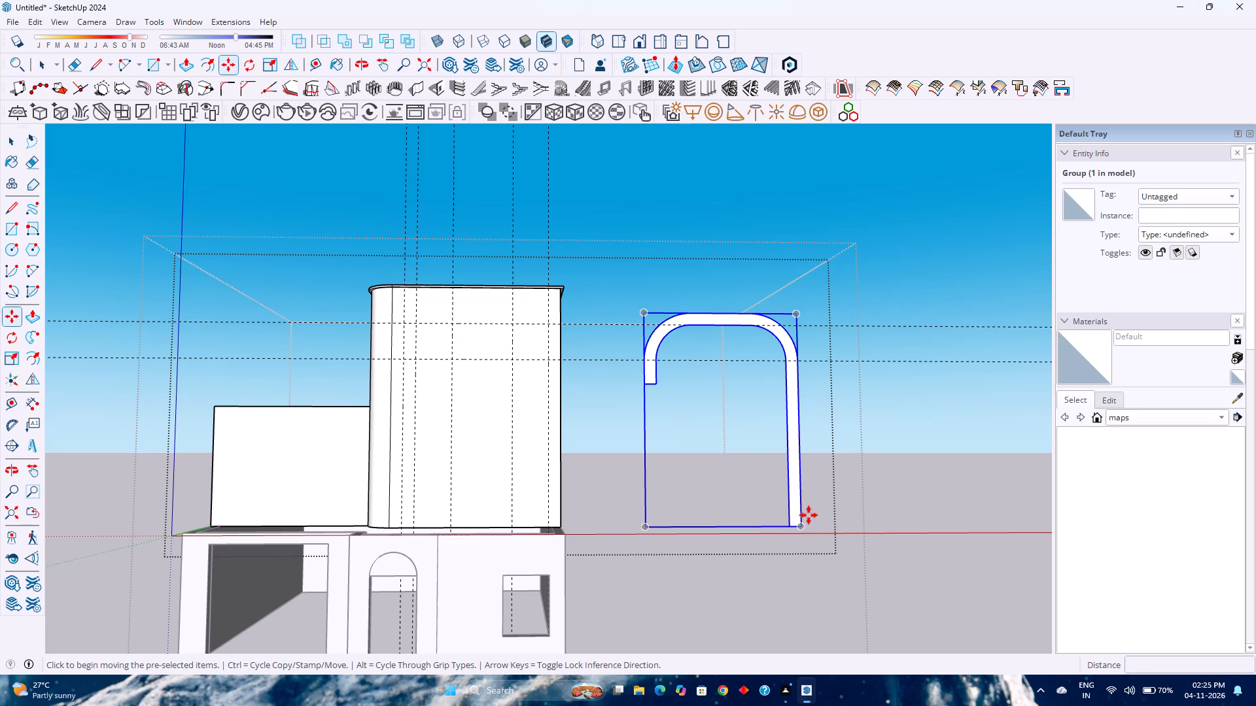
left_click(803, 526)
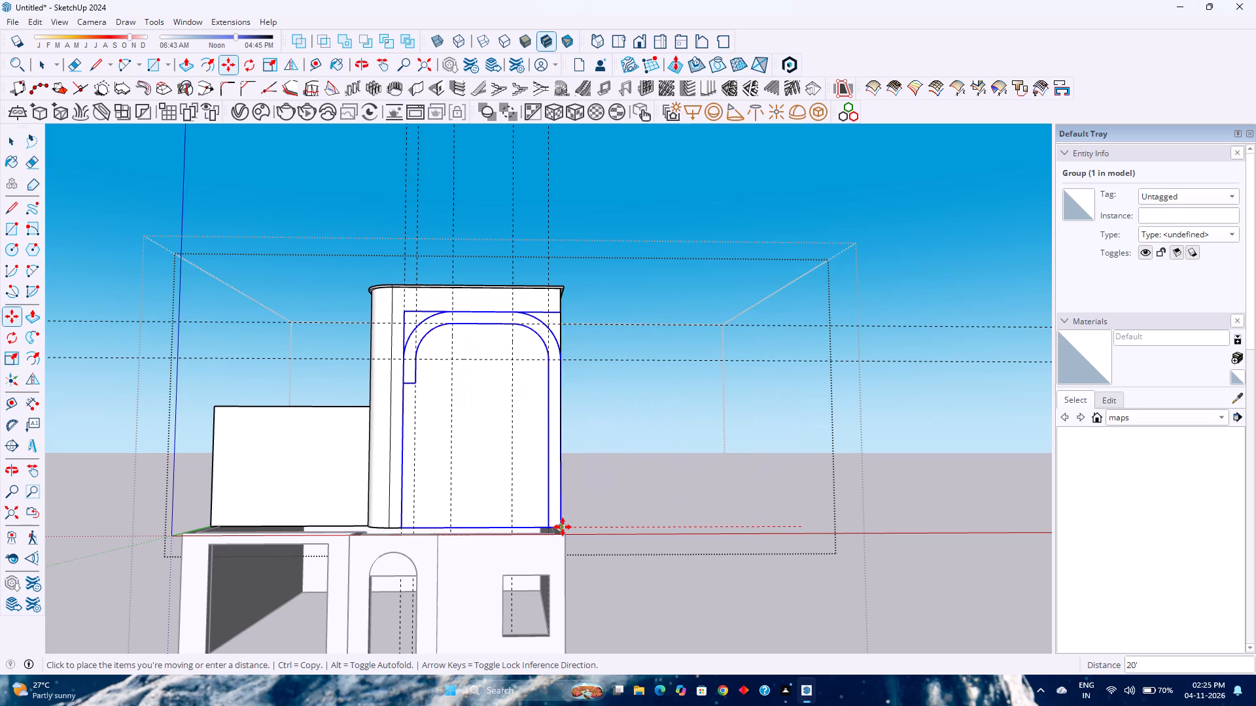
left_click(563, 527)
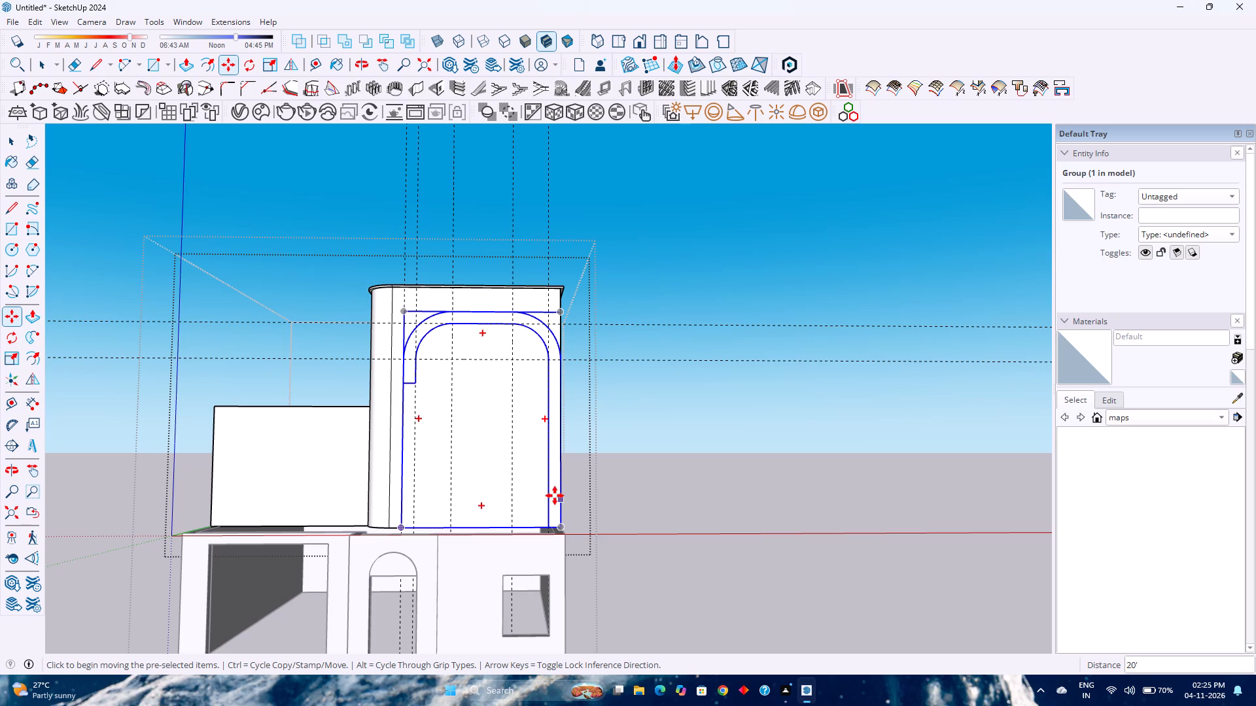
Open the repositioned band group for editing.
key("space")
scroll(543, 483, "up", 3)
double_click(556, 474)
scroll(556, 474, "up", 3)
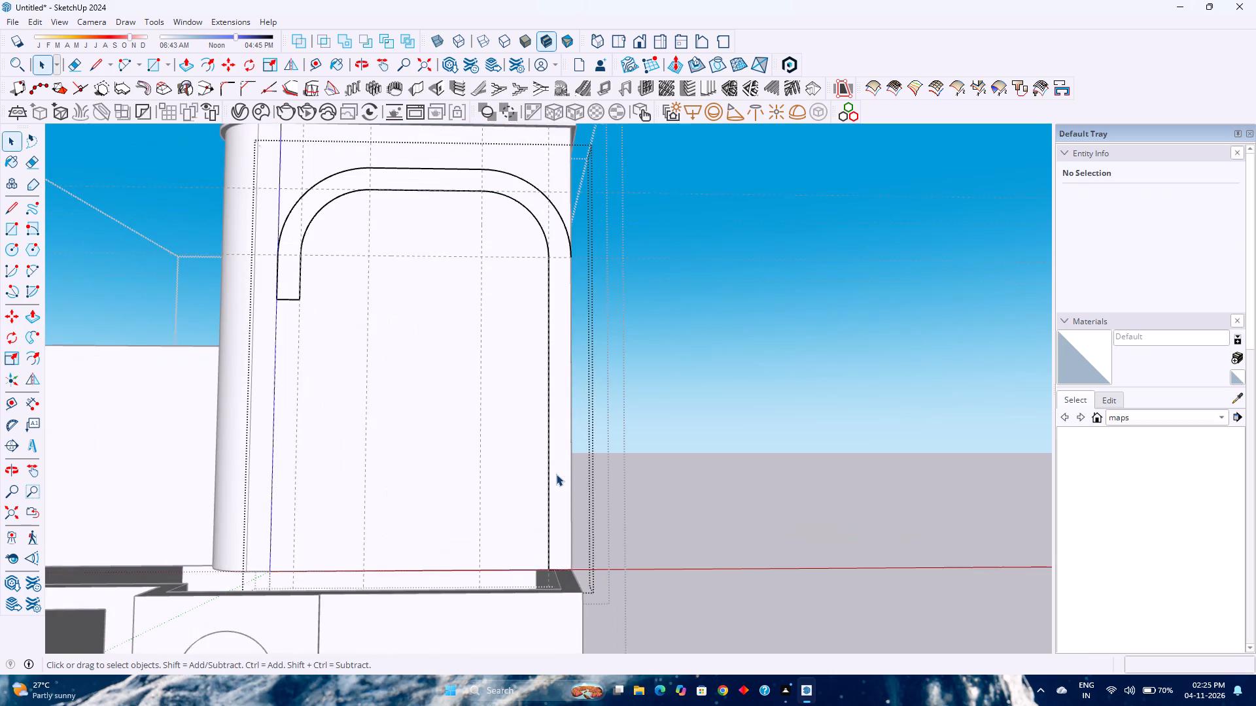
middle_click_drag(556, 474, 563, 484)
scroll(562, 483, "down", 1)
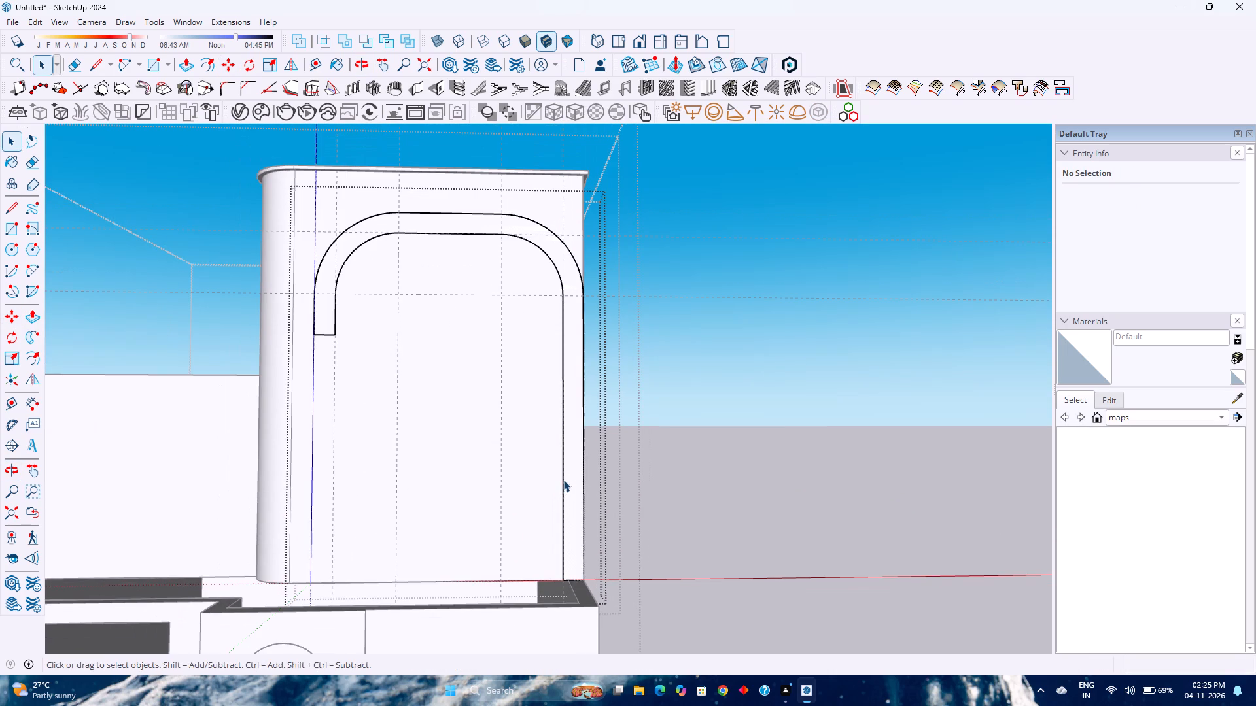
scroll(555, 450, "up", 3)
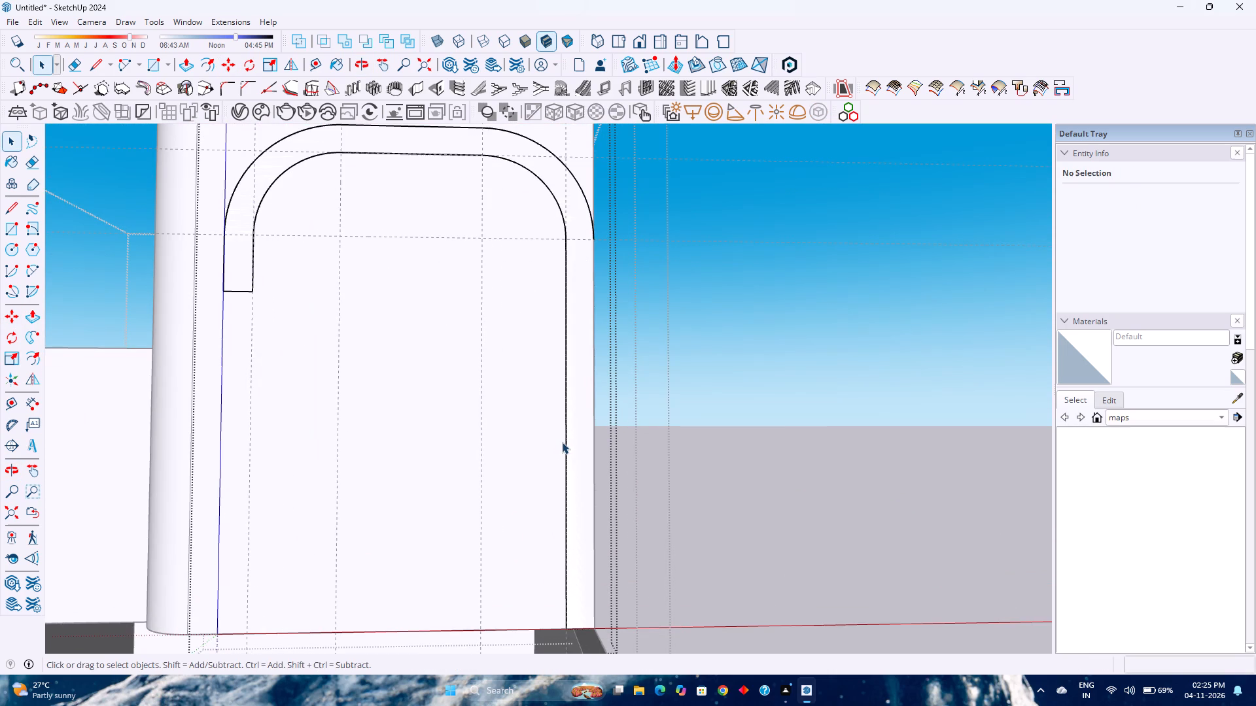
left_click(566, 439)
scroll(566, 439, "up", 1)
left_click(566, 439)
left_click(566, 439)
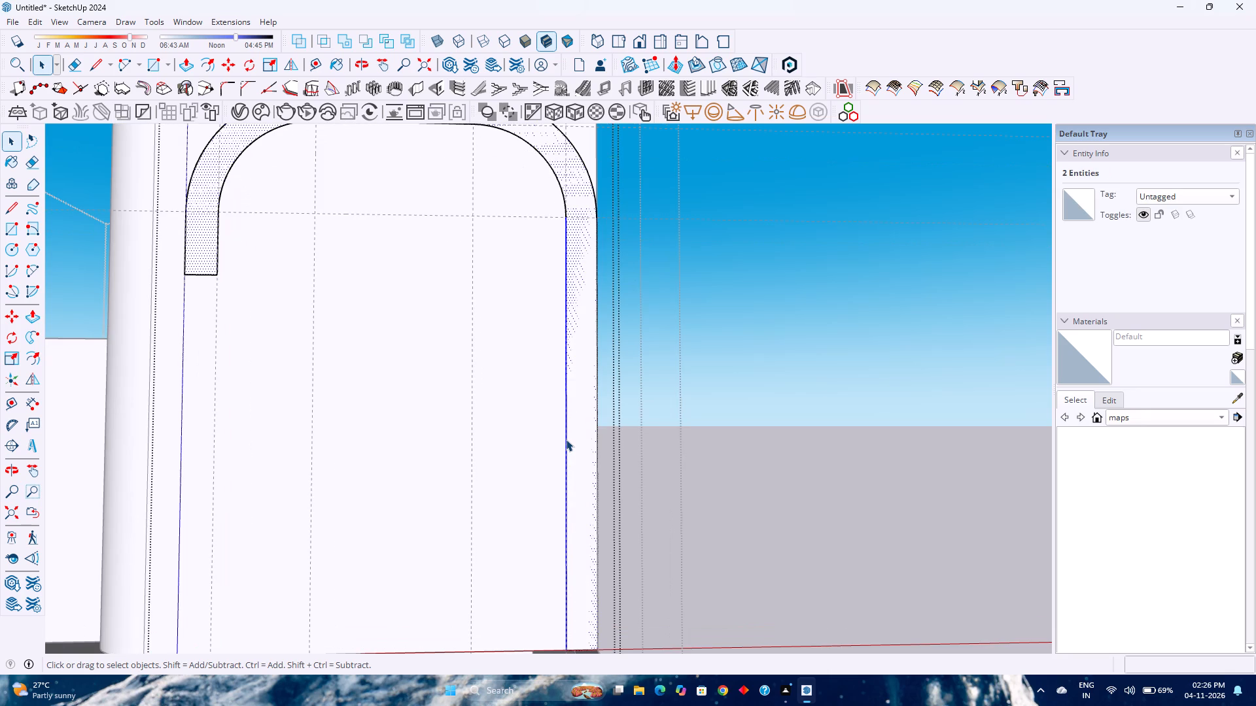
double_click(566, 439)
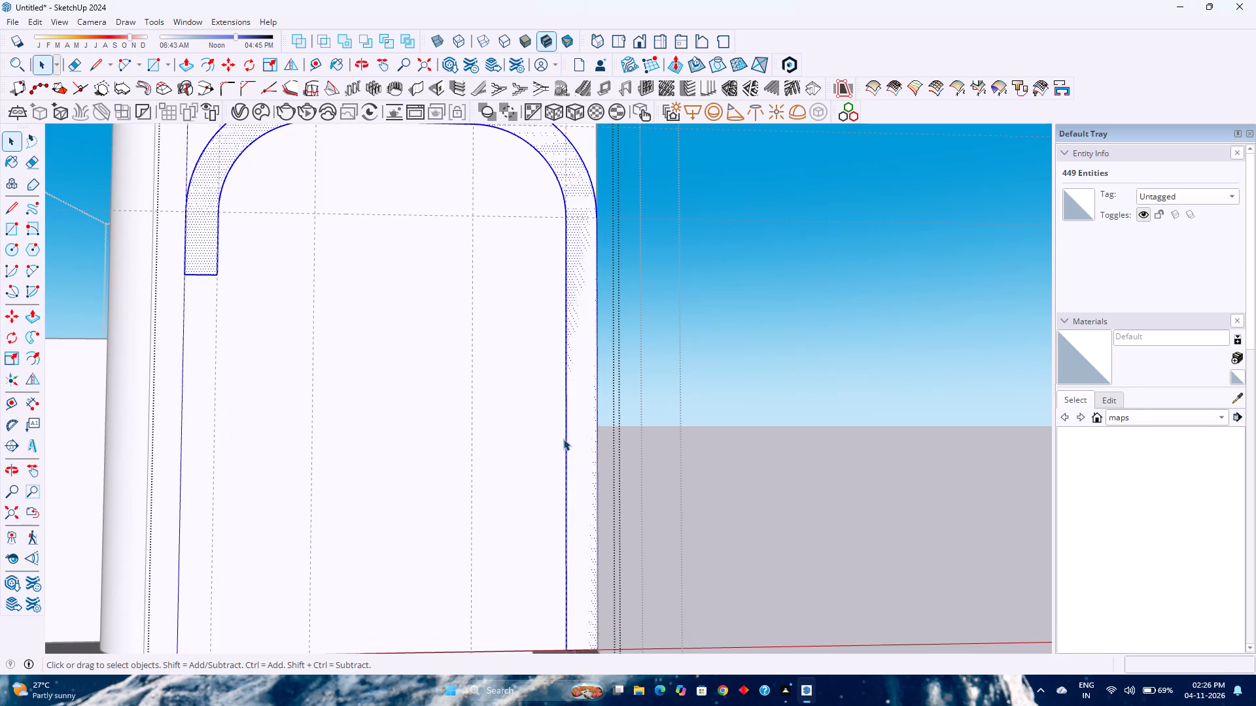
middle_click_drag(570, 434, 548, 548, "shift")
middle_click(548, 548, "shift")
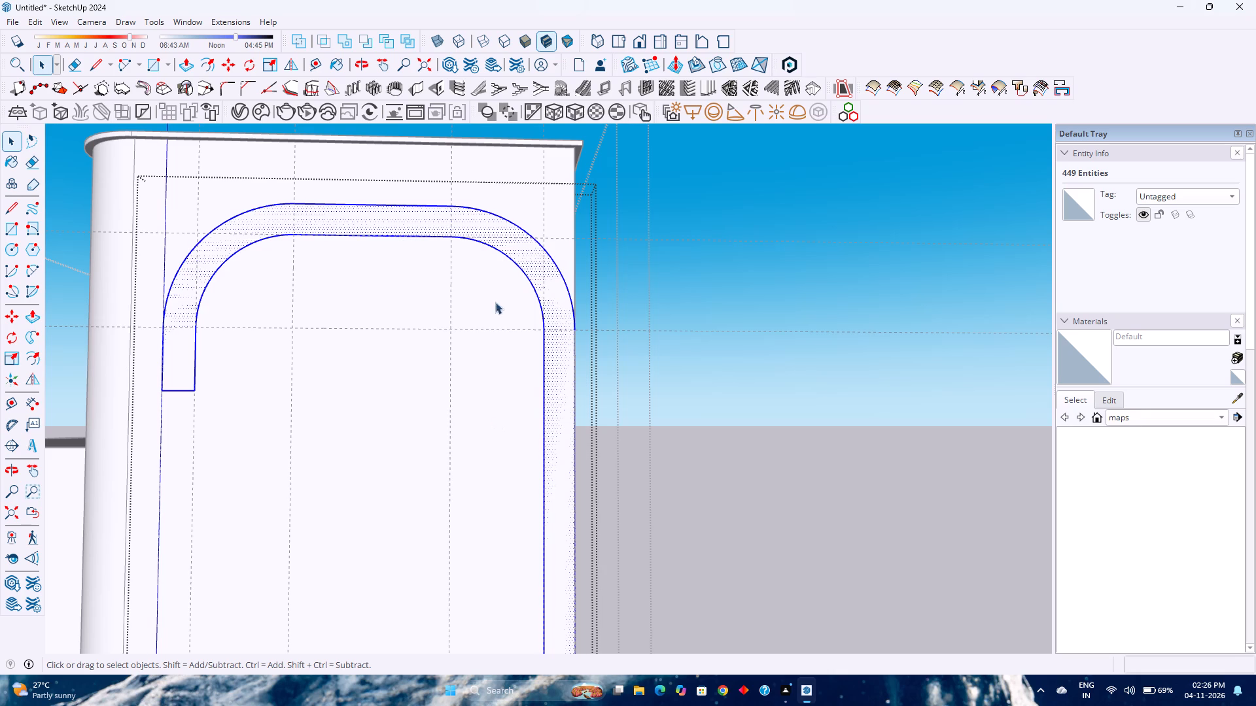
Offset the band's connected inner arcs, top line and leg lines outward by 2" to outline a thin inner strip.
left_click(234, 256)
left_click(232, 254)
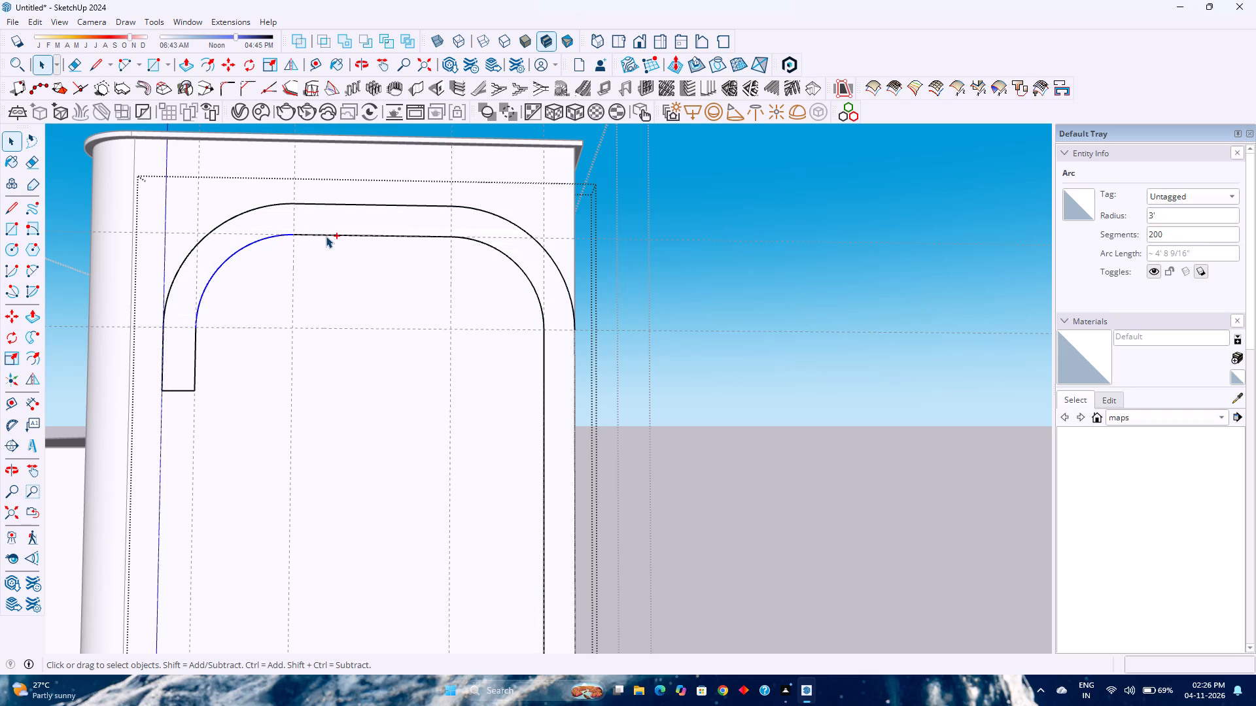
left_click(326, 236, "ctrl")
left_click(195, 343, "ctrl")
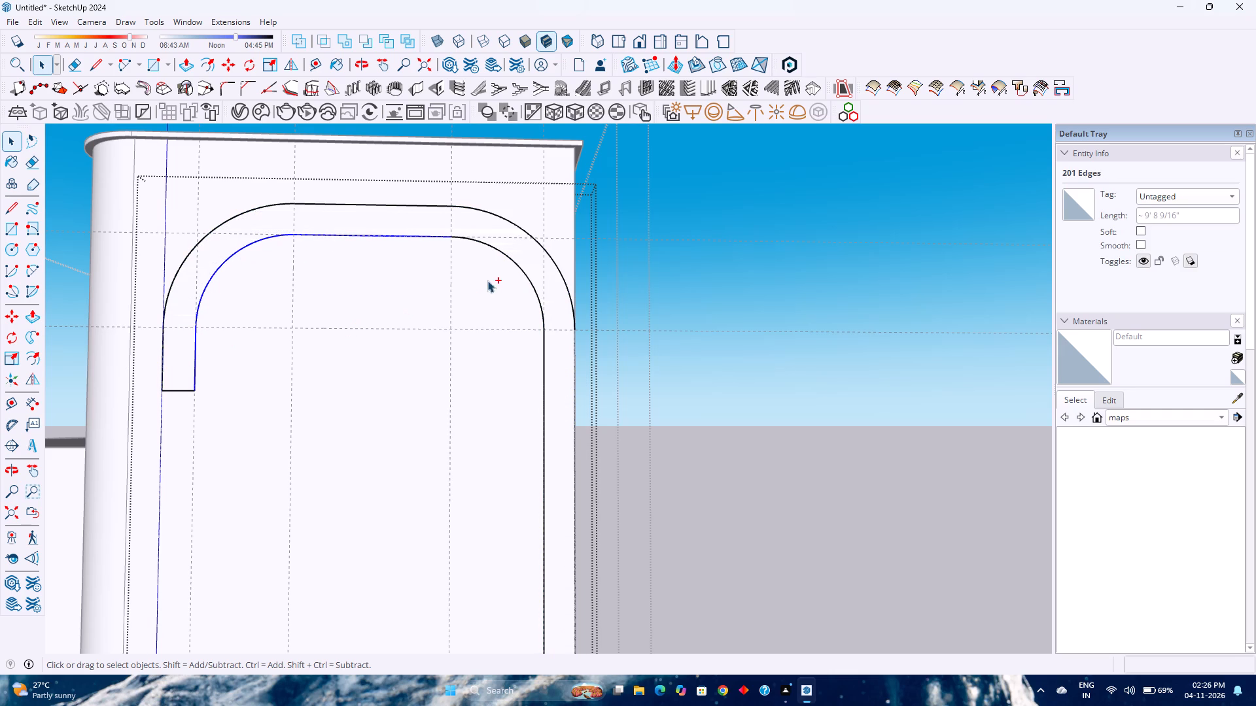
left_click(506, 255, "ctrl")
left_click(544, 388, "ctrl")
left_click(208, 63)
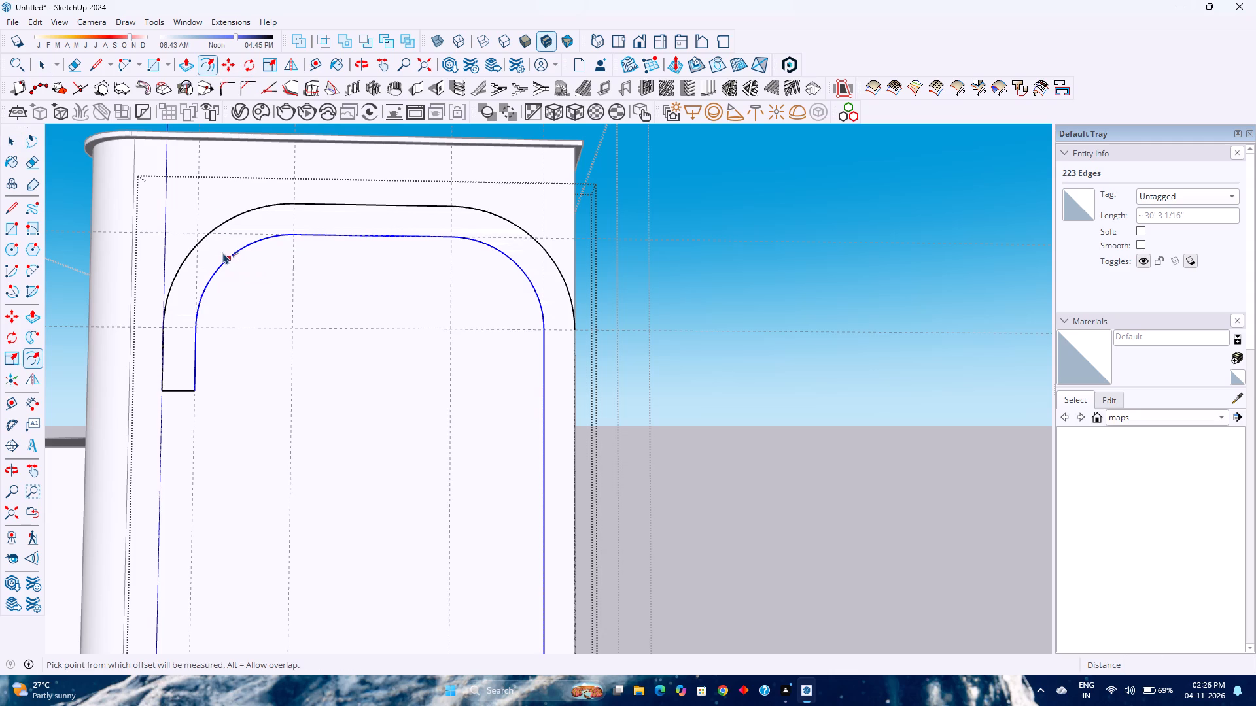
left_click(356, 231)
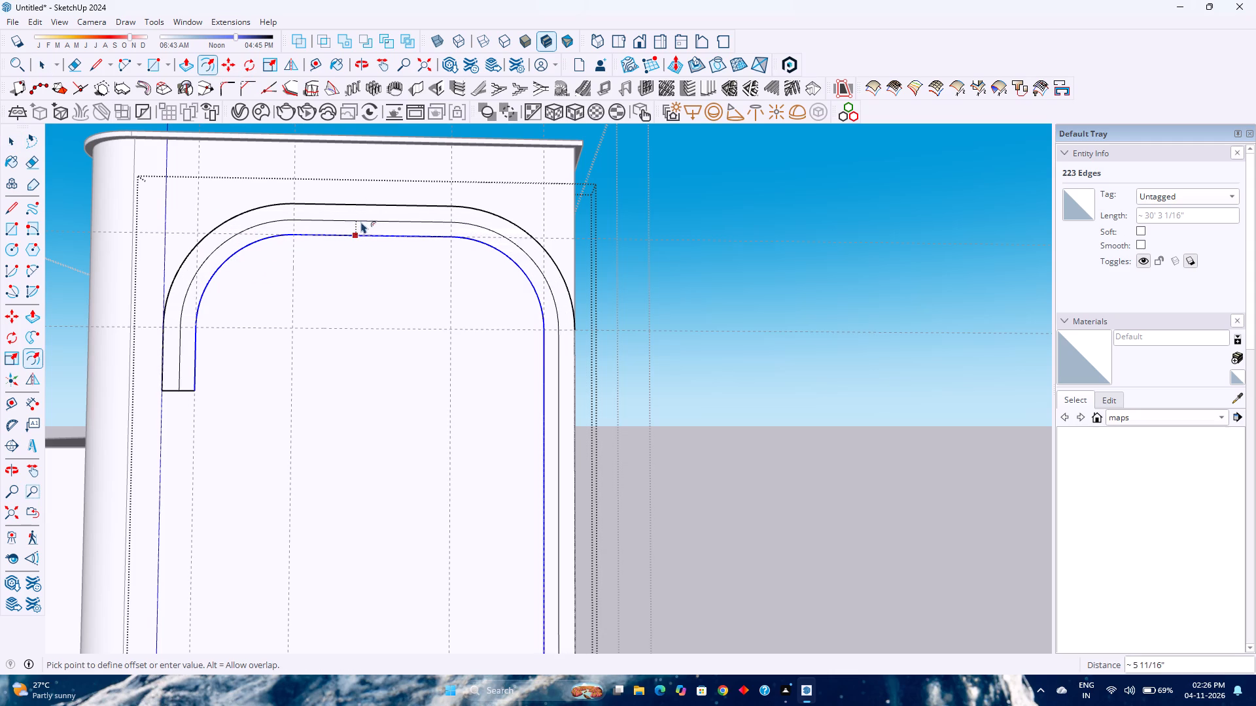
type("1.5")
key("Return")
key("2")
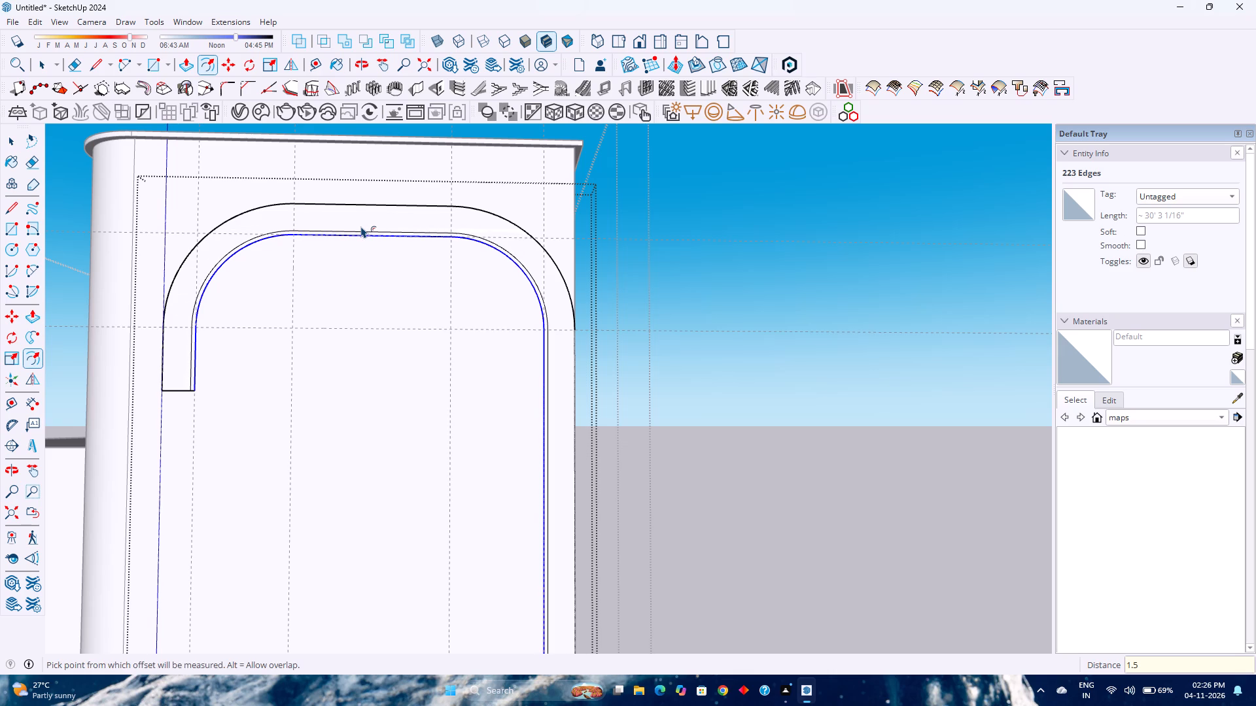
key("Return")
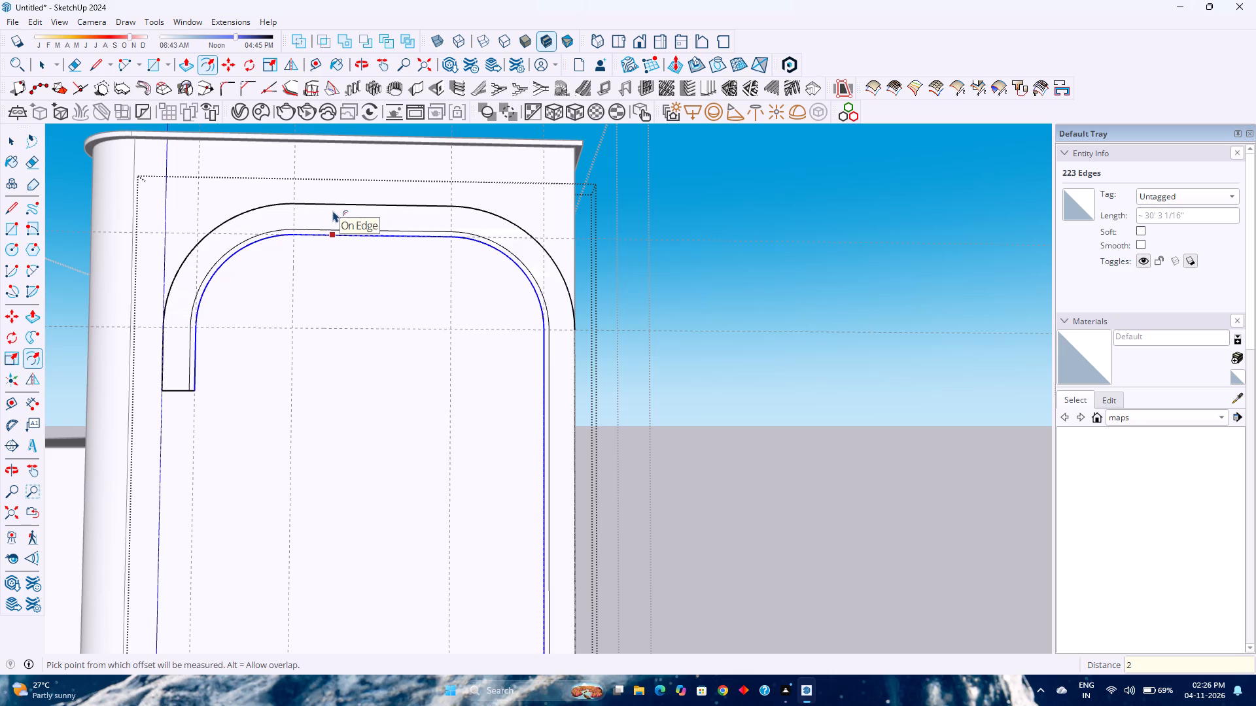
Offset the same inner outline outward by 10" to outline a thin strip along the band's outer edge.
left_click(327, 225)
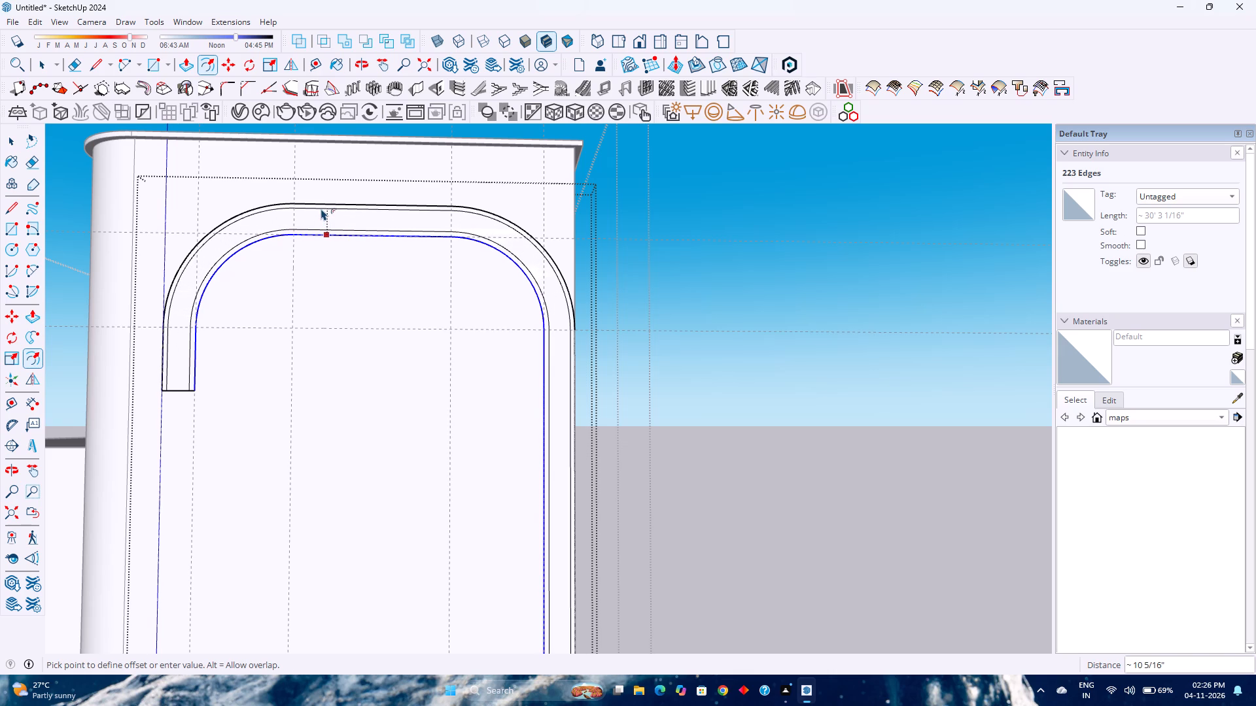
type("10")
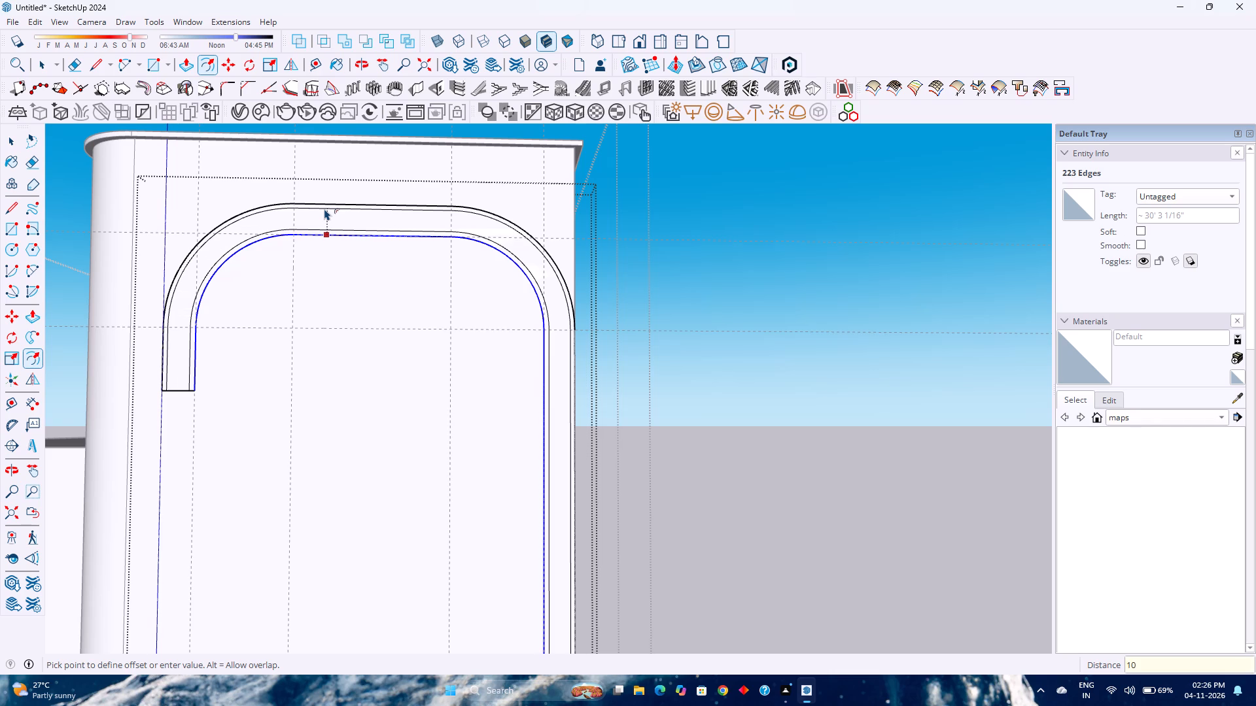
key("Return")
key("space")
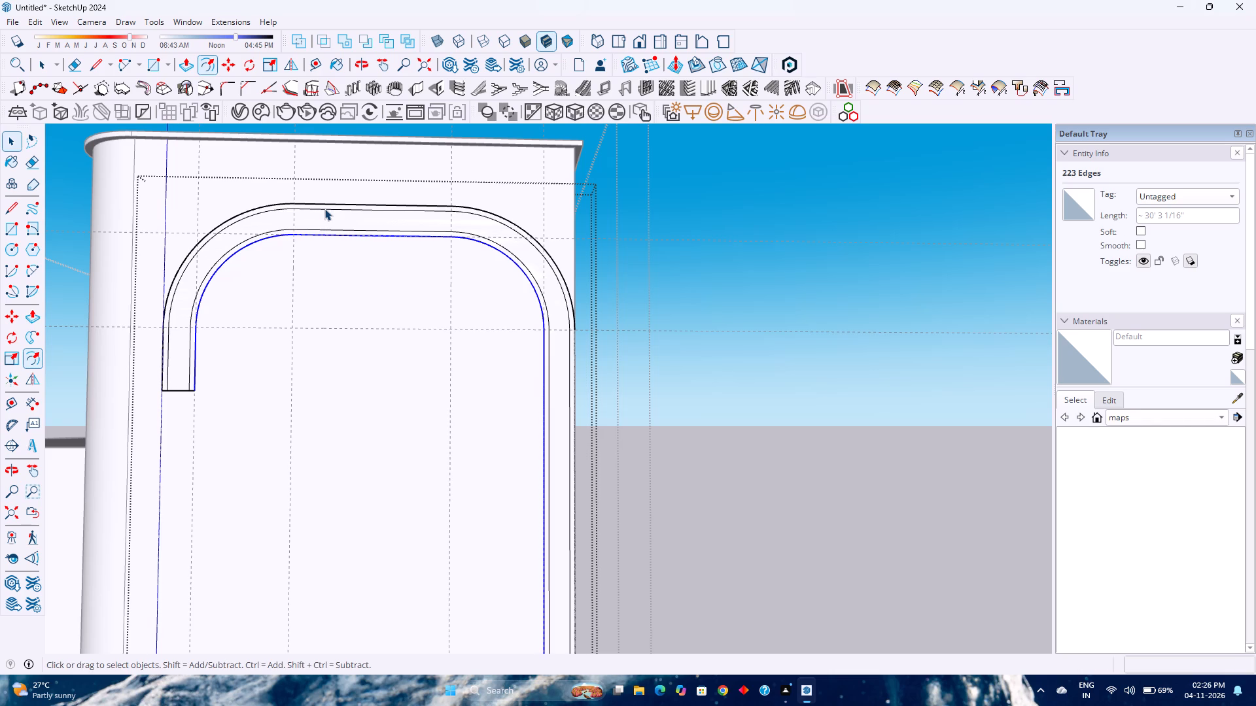
Push/Pull the band's thin inner strip 3' forward from the block's front face.
scroll(502, 309, "up", 6)
left_click(559, 276)
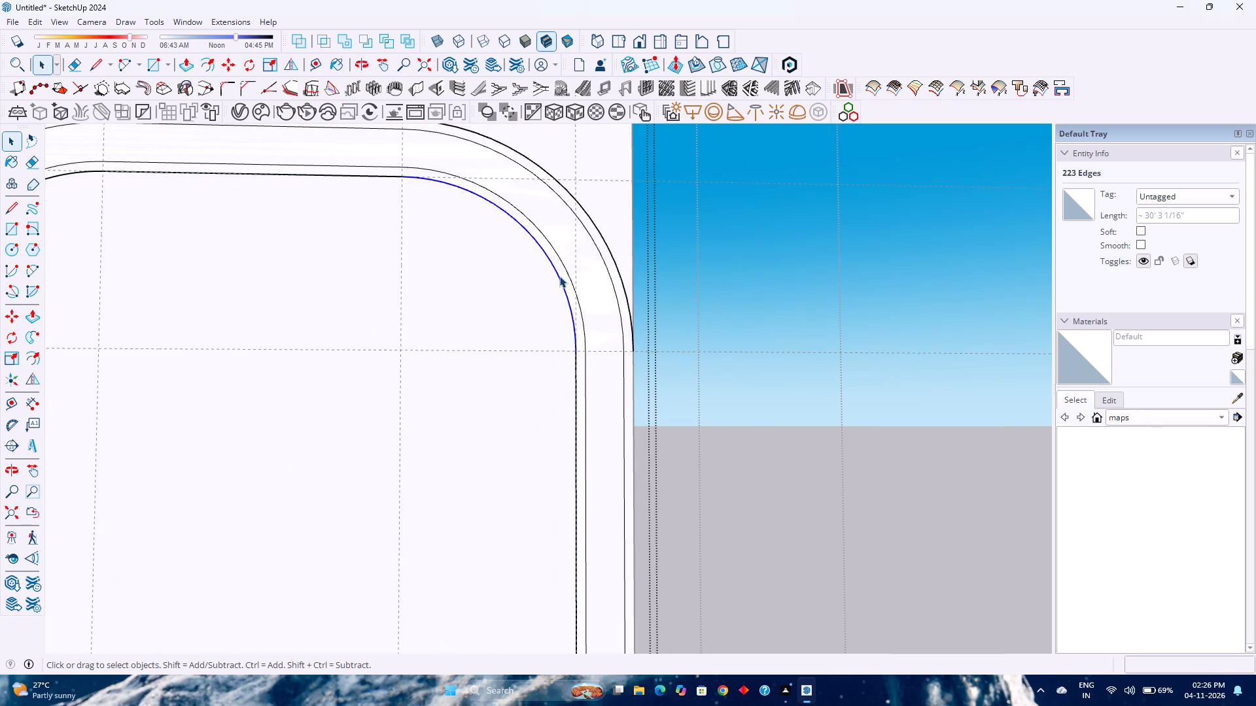
left_click(563, 273)
key("p")
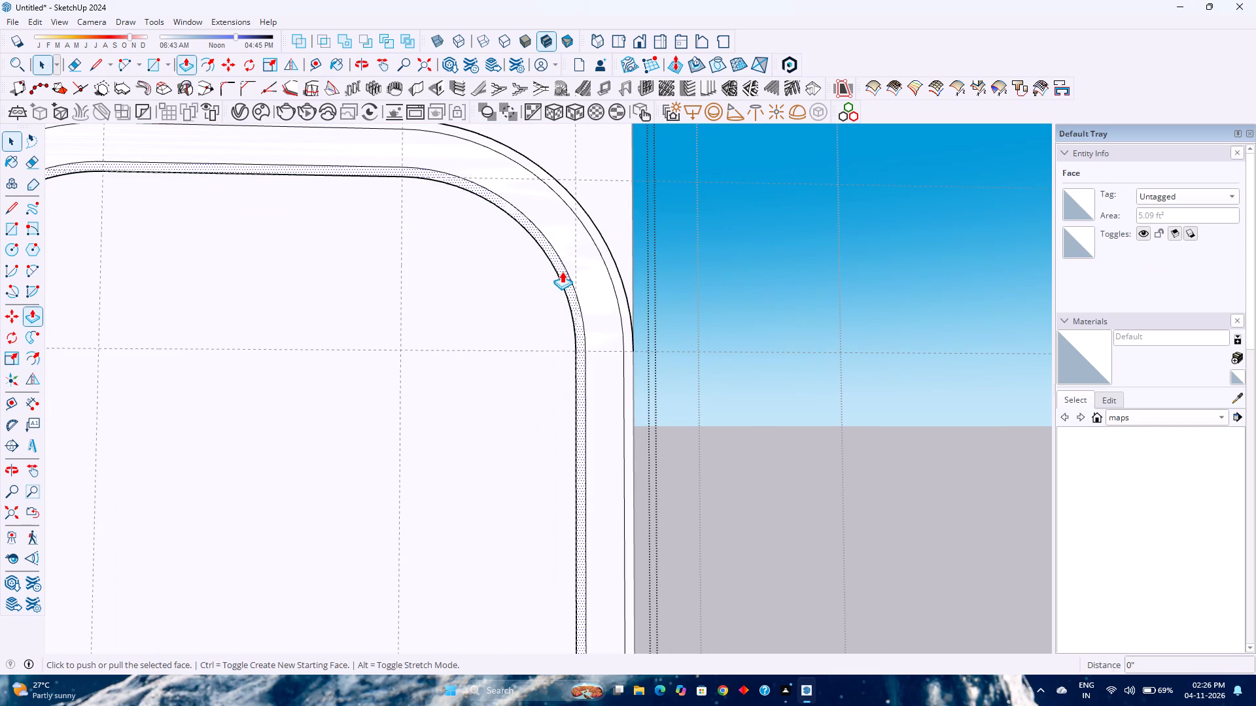
left_click(562, 271)
scroll(599, 277, "down", 3)
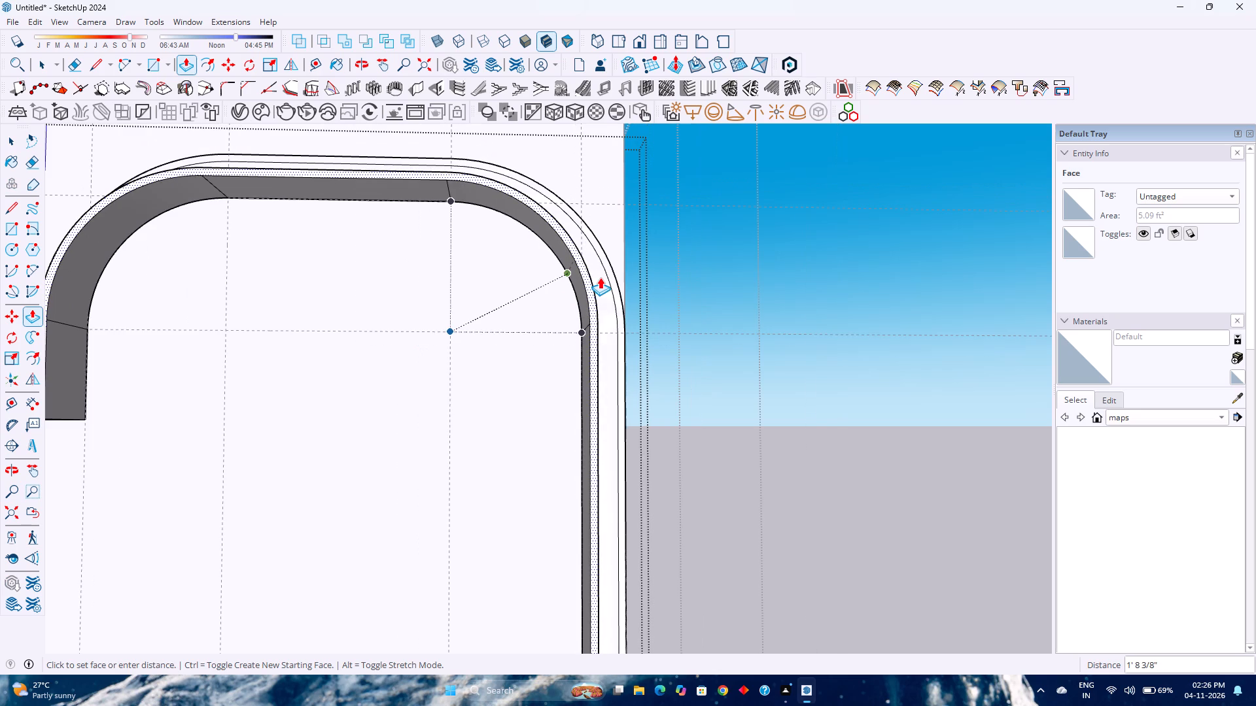
scroll(600, 277, "down", 11)
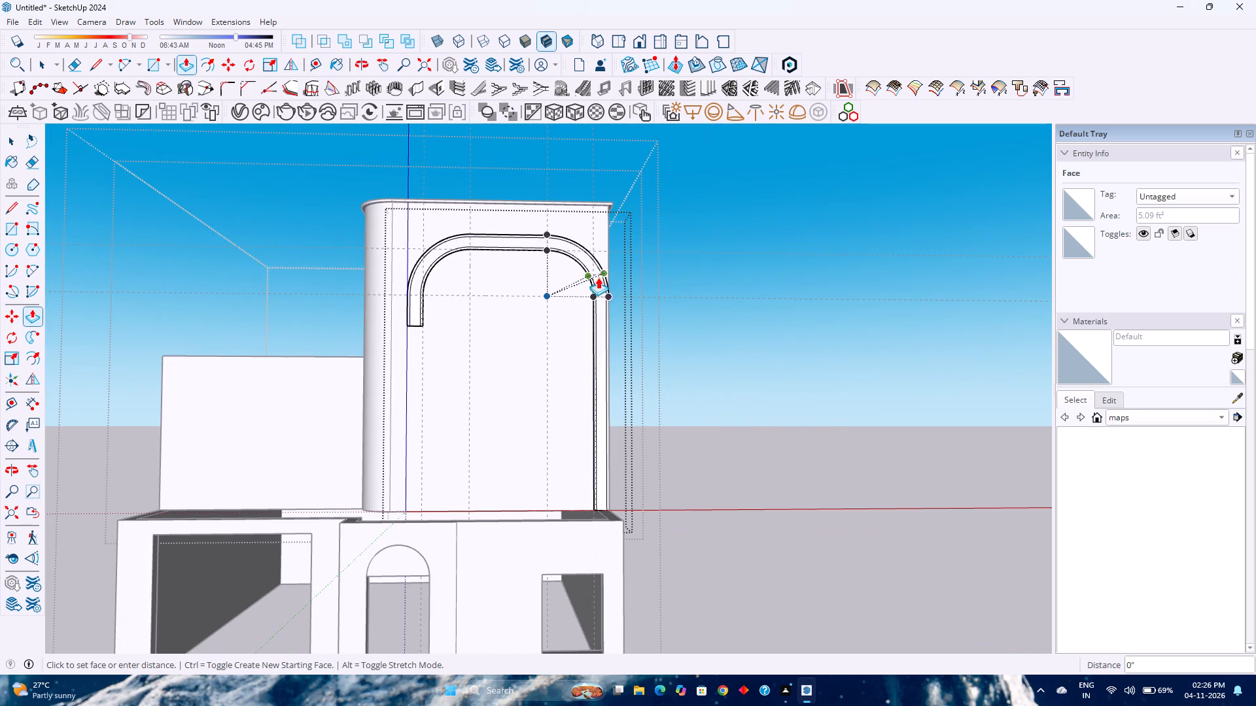
middle_click_drag(581, 285, 837, 386)
middle_click(837, 386)
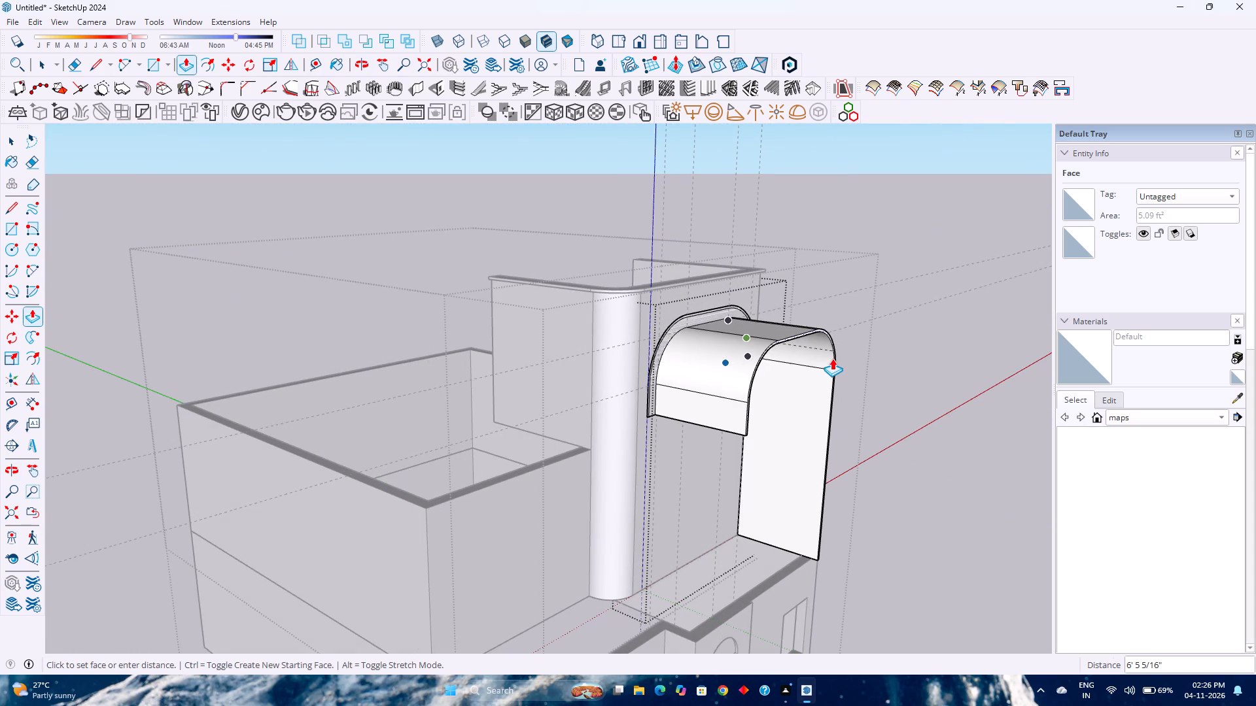
type("3'")
key("Return")
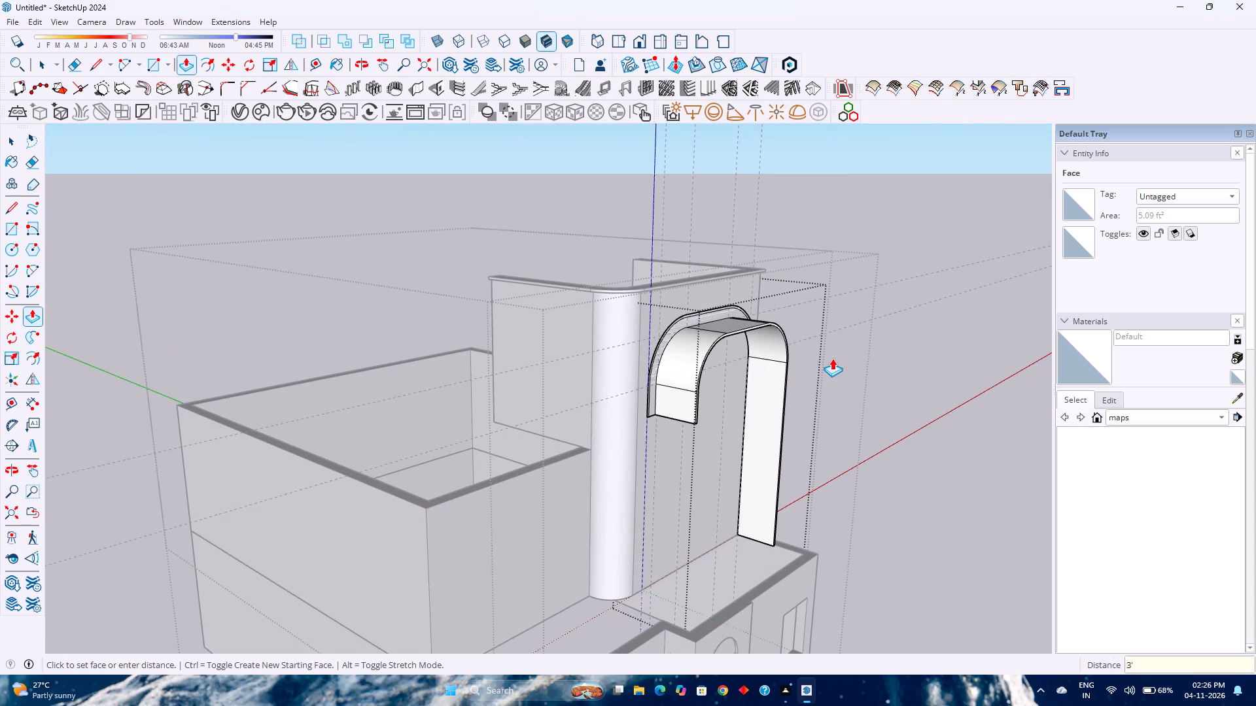
Push/Pull the band's thin outer strip forward by the same 3'.
scroll(693, 354, "up", 7)
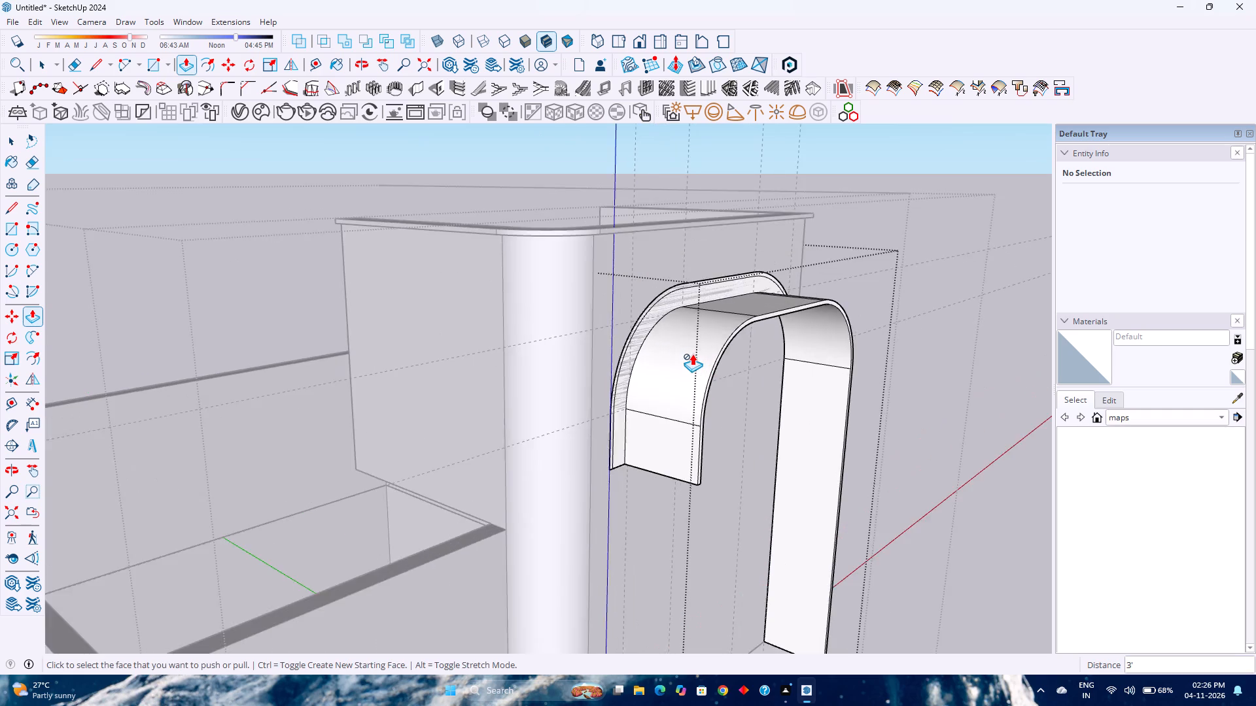
scroll(692, 354, "up", 3)
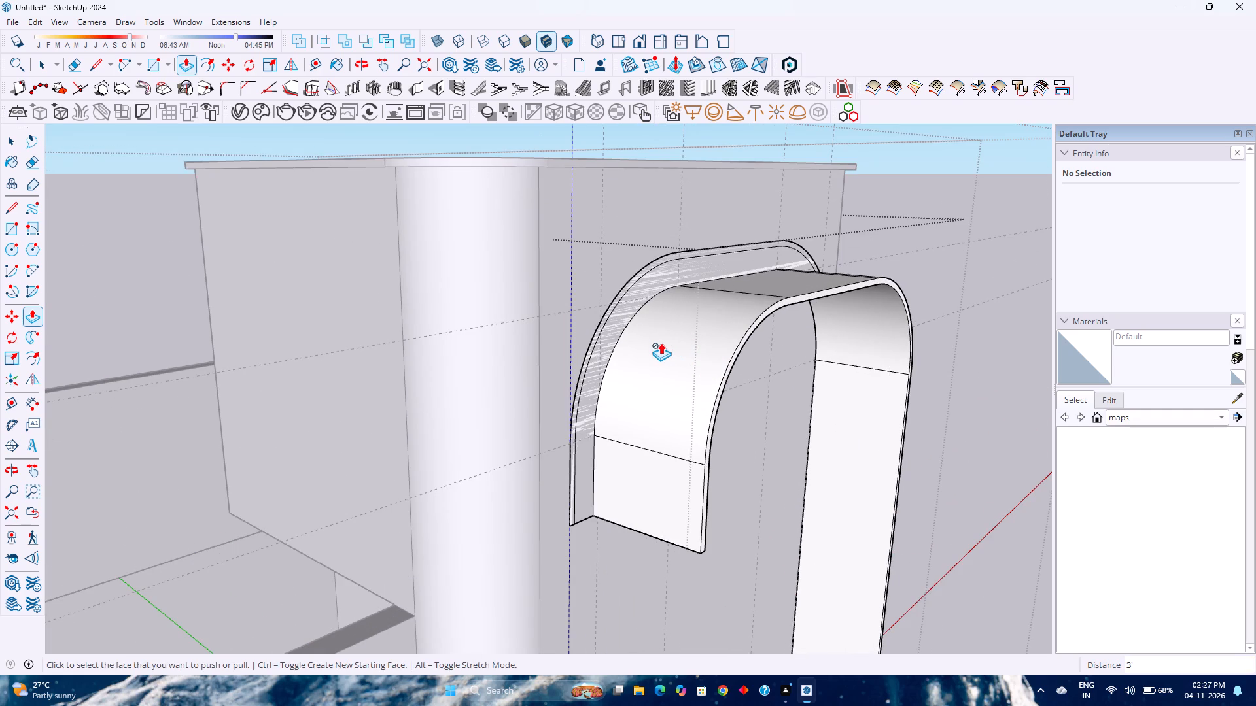
key("Escape")
double_click(595, 336)
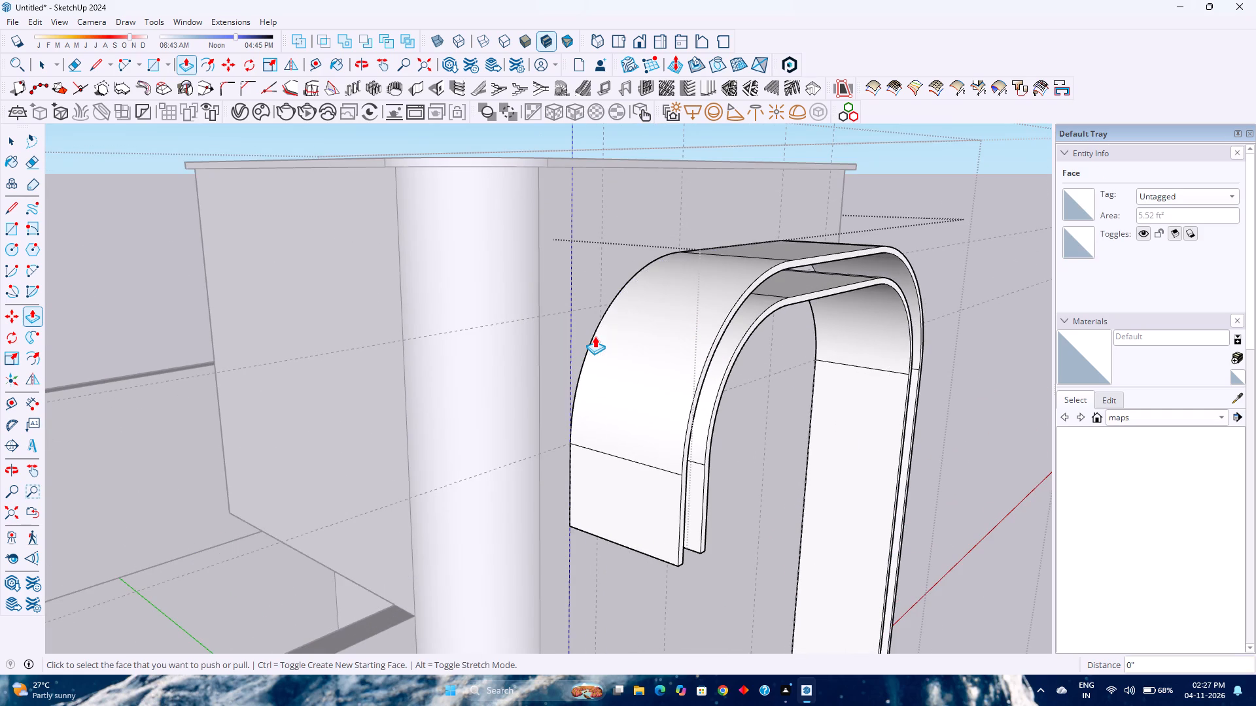
Push/Pull the face between the two strips 2'10" forward, leaving a shallow recess along the band's front.
middle_click(722, 411)
middle_click_drag(717, 410, 706, 405)
middle_click_drag(699, 403, 599, 376)
middle_click_drag(597, 375, 571, 367)
middle_click_drag(567, 366, 555, 364)
scroll(664, 477, "up", 4)
middle_click_drag(688, 488, 546, 428)
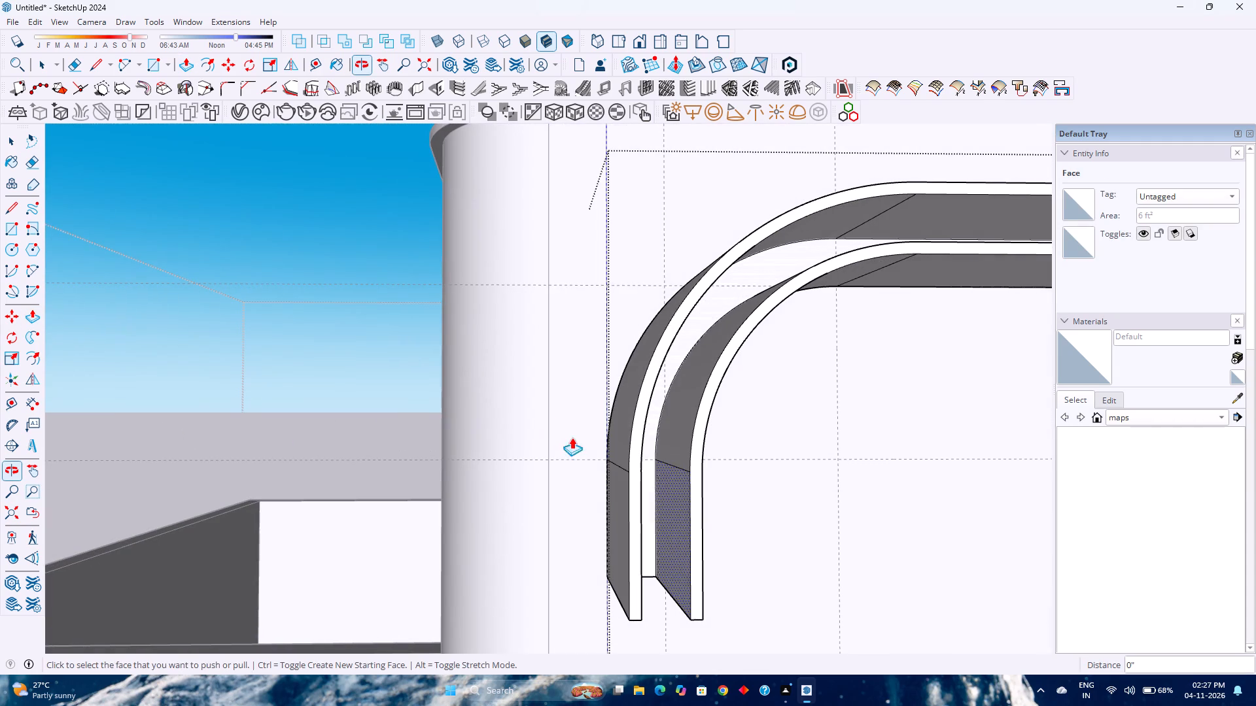
left_click(653, 431)
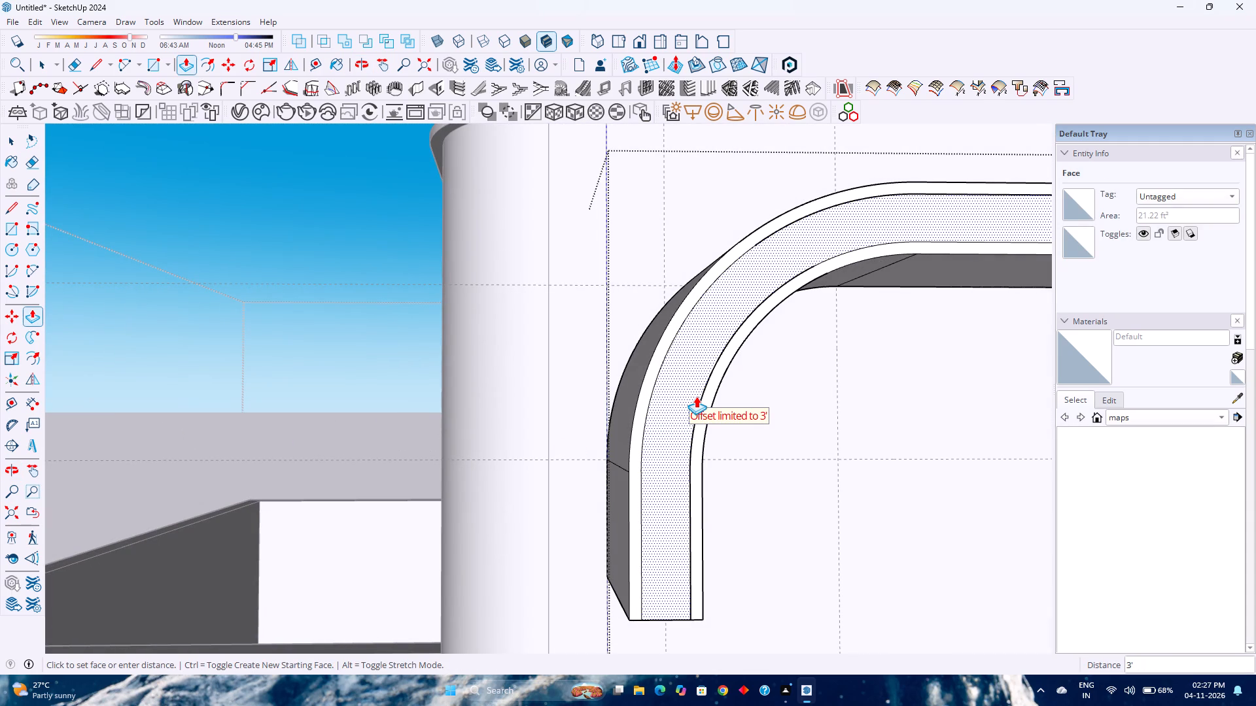
key("2")
type("'10")
key("Return")
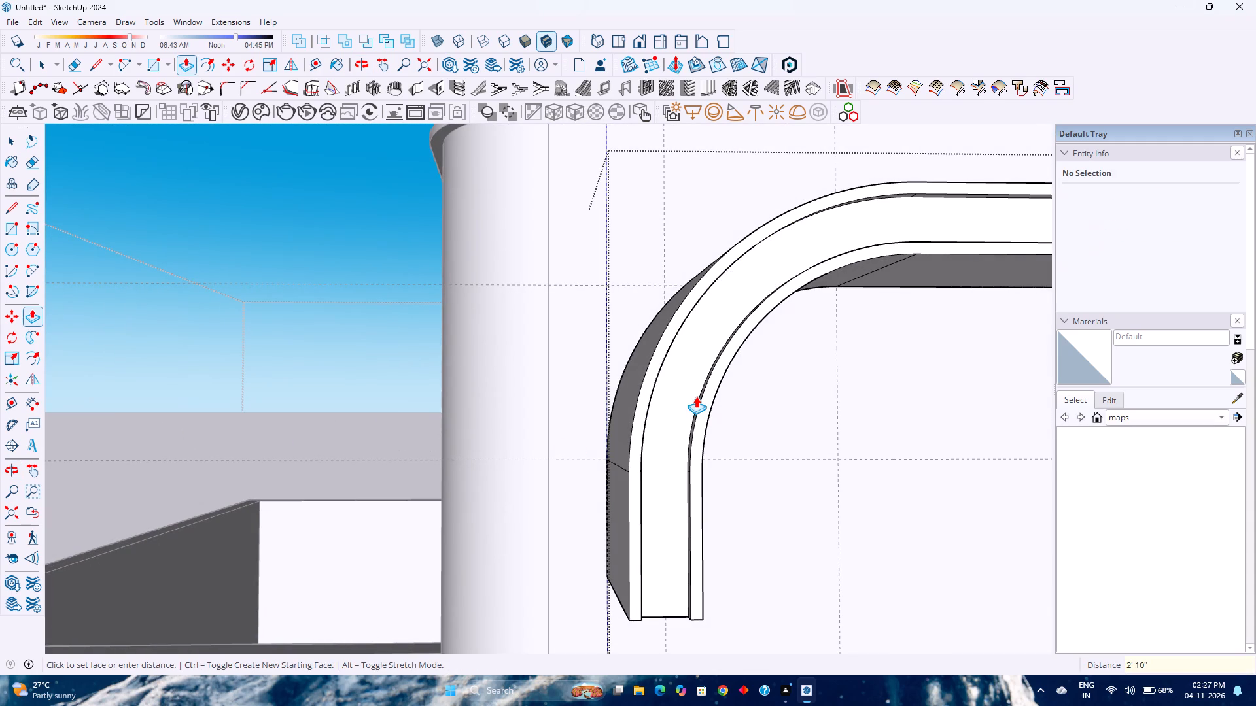
Push/Pull the end faces of both thin raised strips 1" downward at the bottom of the band's short leg.
scroll(616, 365, "down", 12)
scroll(661, 424, "down", 4)
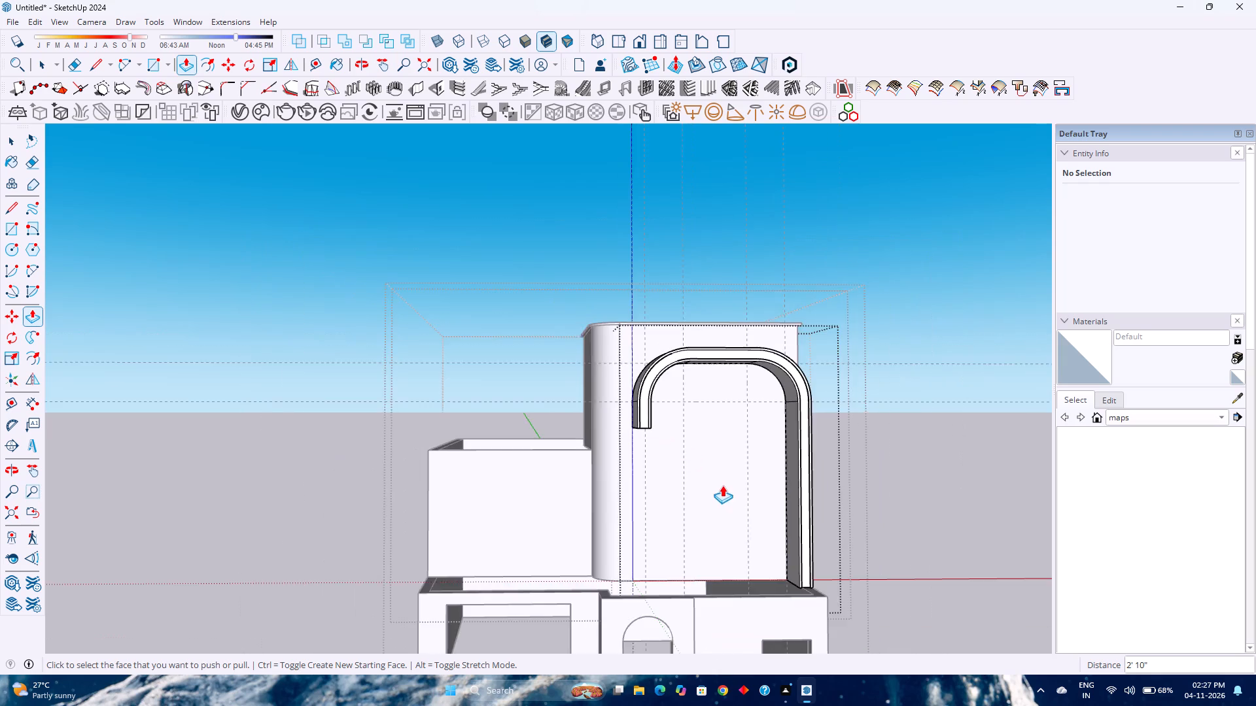
scroll(722, 484, "down", 3)
middle_click_drag(720, 482, 567, 373)
scroll(563, 373, "up", 8)
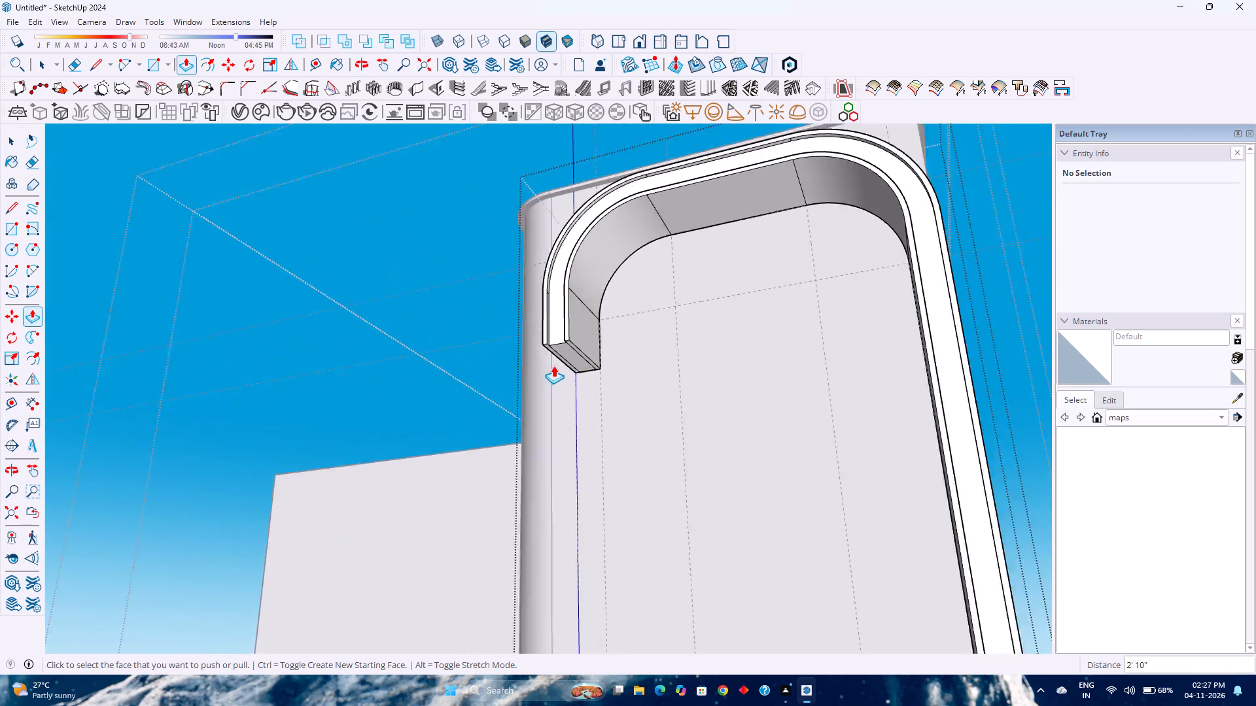
scroll(553, 365, "up", 2)
scroll(553, 360, "down", 1)
scroll(553, 360, "up", 16)
left_click(574, 351)
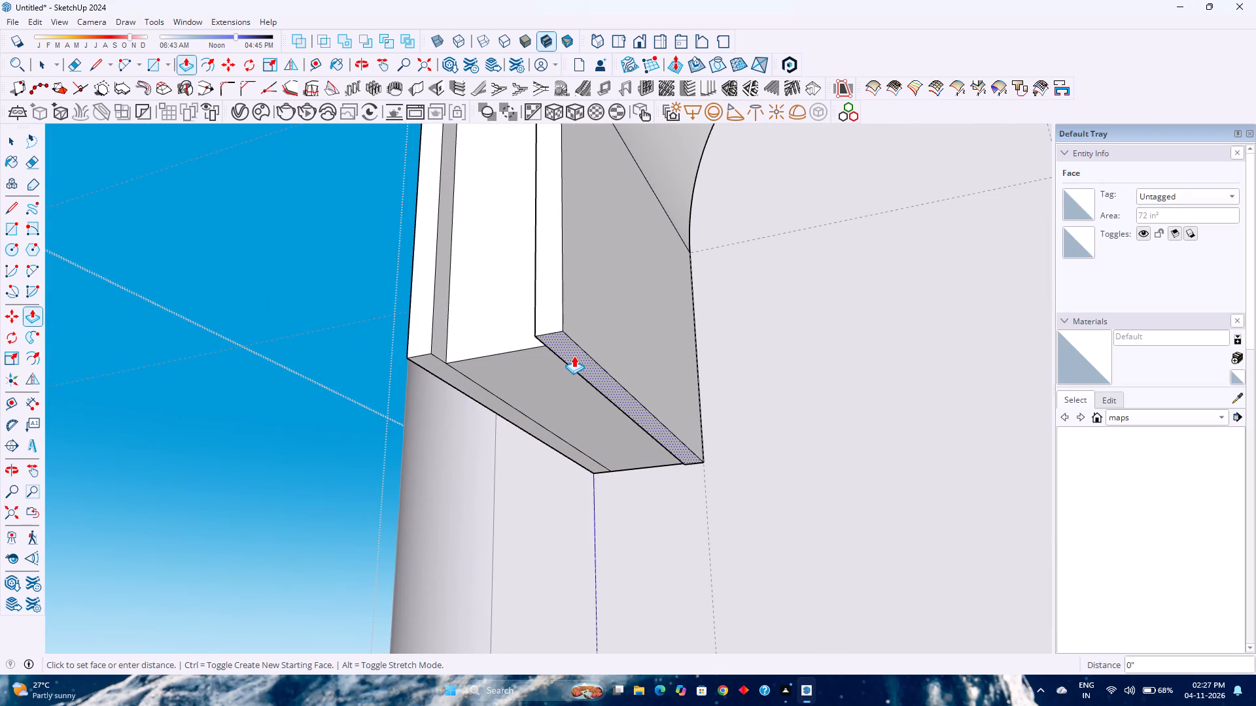
key("1")
key("Return")
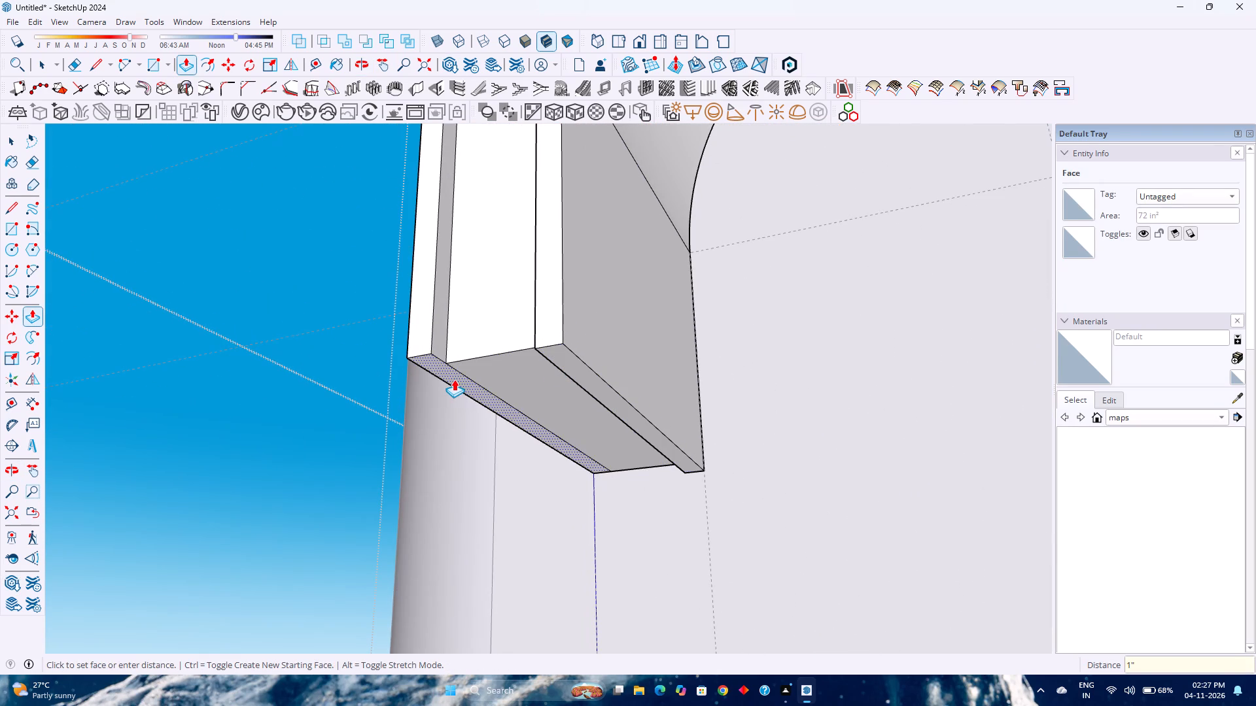
double_click(454, 379)
Erase the leftover seam edges on the recess-facing sides of the two extended strips at the short leg's end.
key("e")
scroll(455, 366, "up", 2)
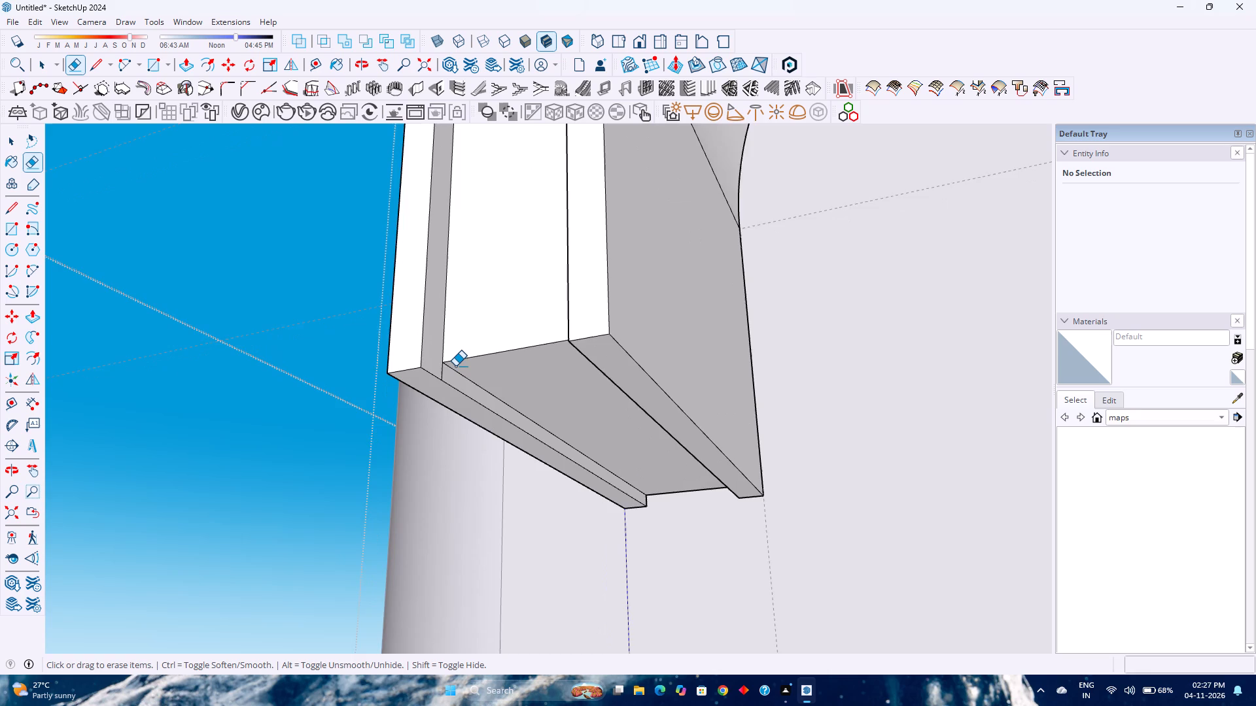
scroll(455, 366, "up", 6)
left_click(438, 375)
middle_click_drag(697, 482, 780, 482)
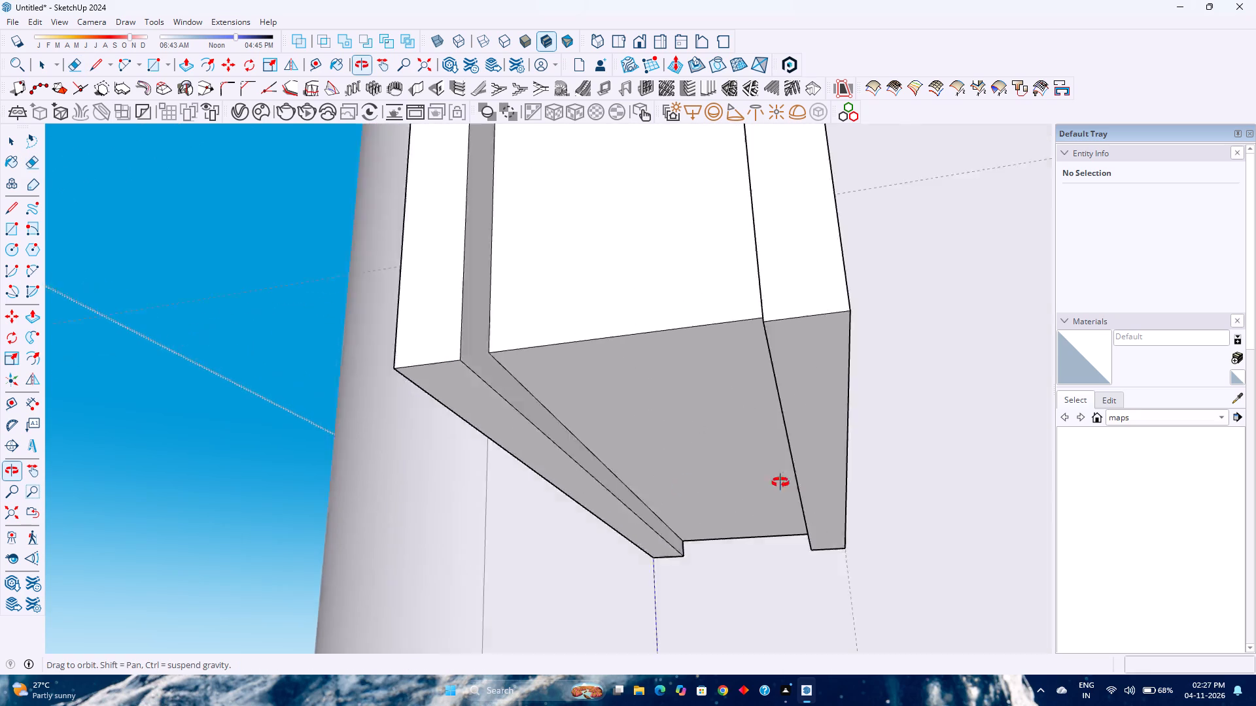
middle_click_drag(780, 482, 899, 482)
scroll(897, 475, "down", 4)
middle_click_drag(901, 463, 759, 436, "shift")
scroll(820, 408, "up", 3)
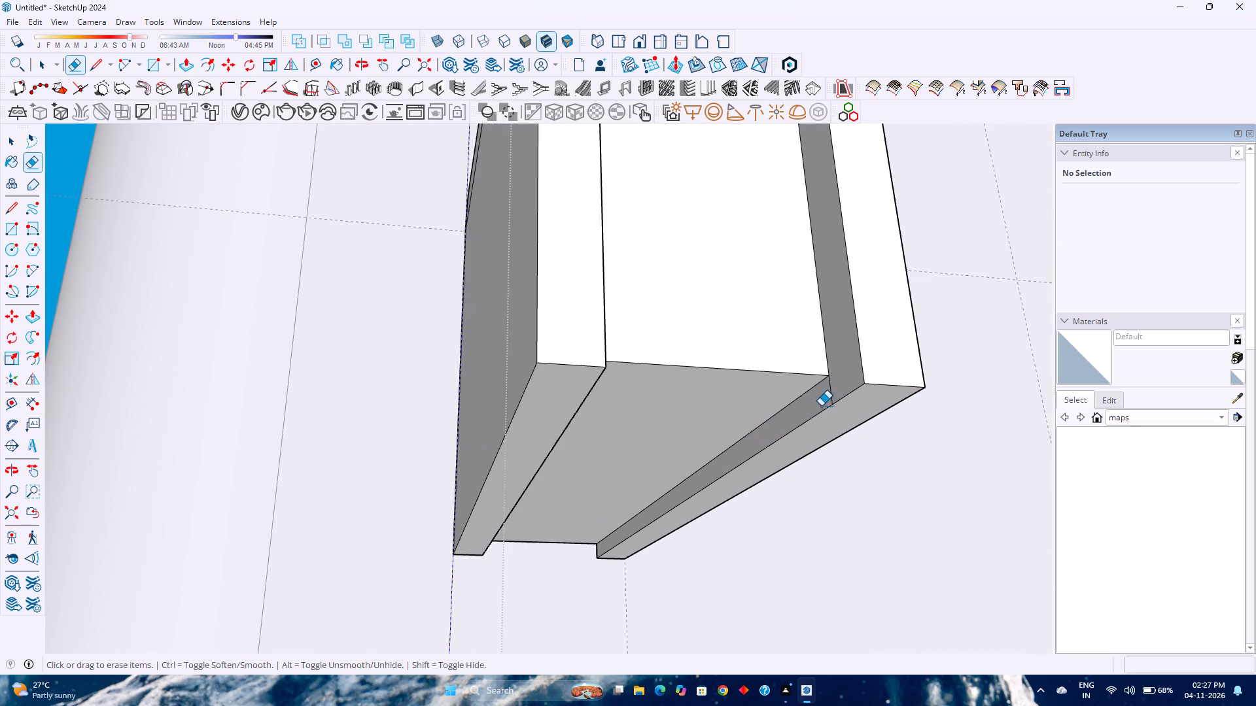
left_click(831, 392)
Finish editing the band and close its group, going back to the level of the surrounding upper walls.
scroll(627, 448, "down", 11)
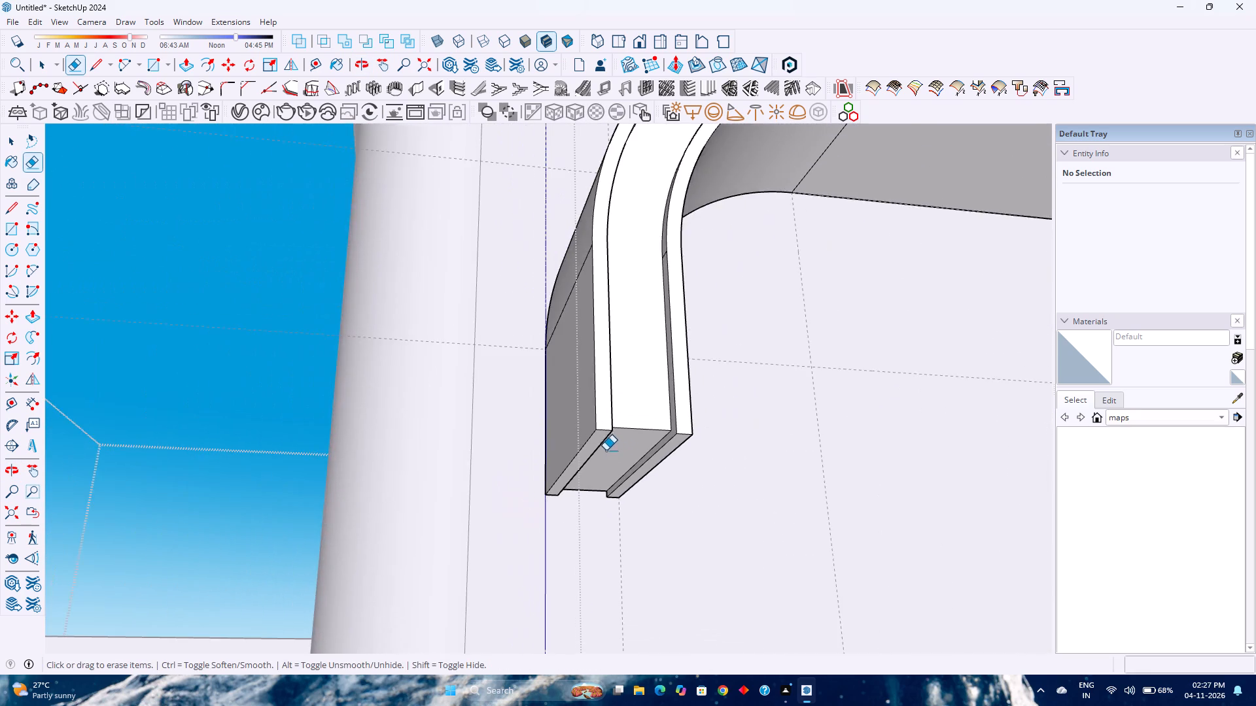
scroll(606, 450, "down", 5)
middle_click_drag(708, 405, 495, 404, "shift")
scroll(472, 405, "down", 9)
middle_click_drag(682, 499, 654, 437, "shift")
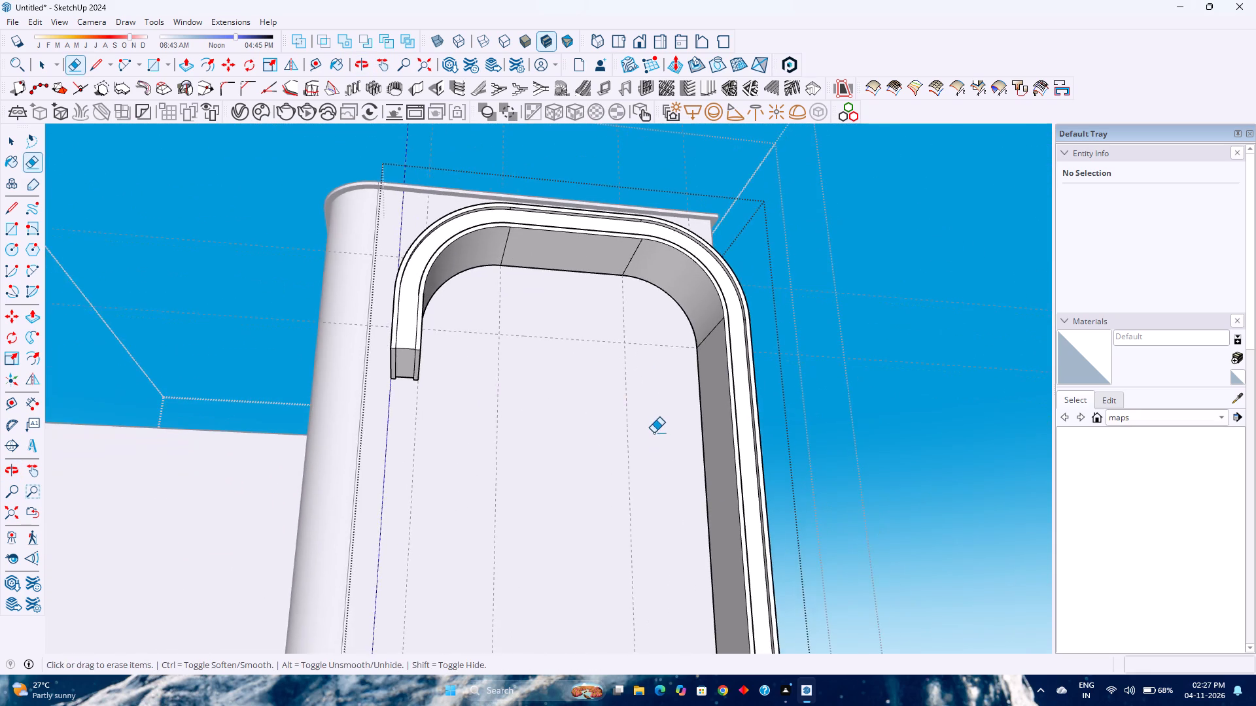
scroll(654, 433, "down", 4)
middle_click_drag(648, 464, 718, 386, "shift")
scroll(719, 386, "down", 2)
middle_click_drag(722, 391, 637, 444)
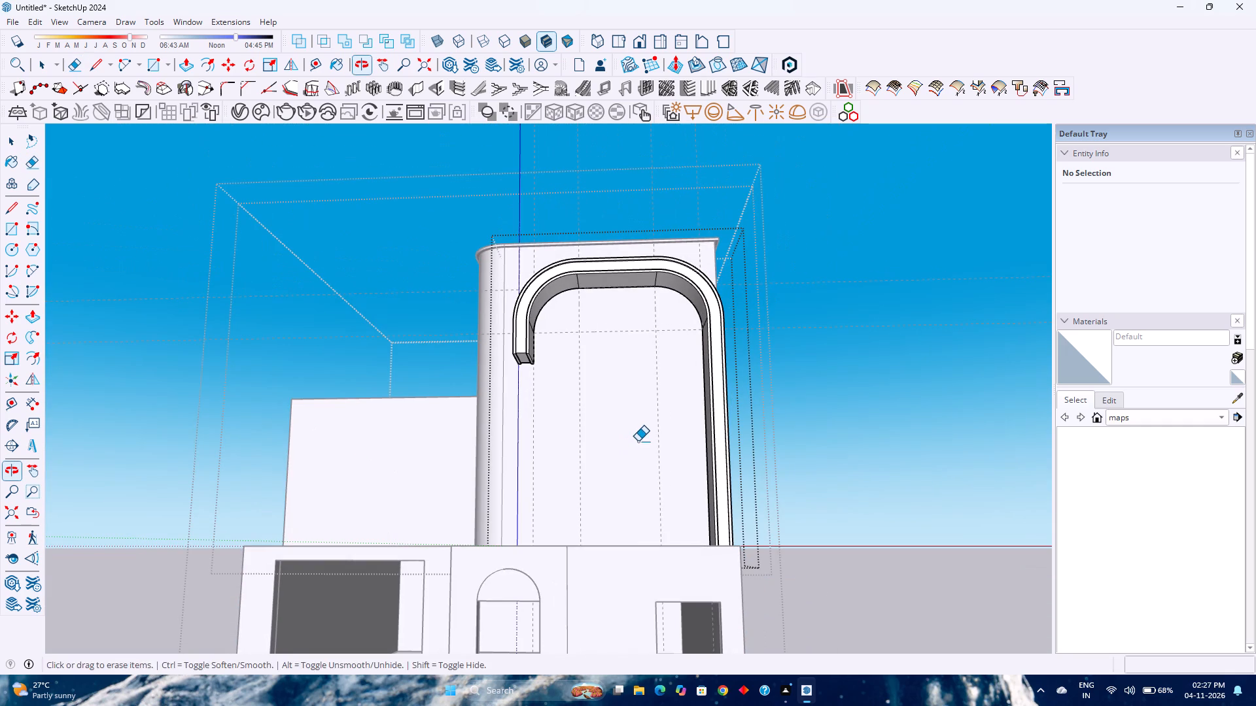
key("space")
key("Escape")
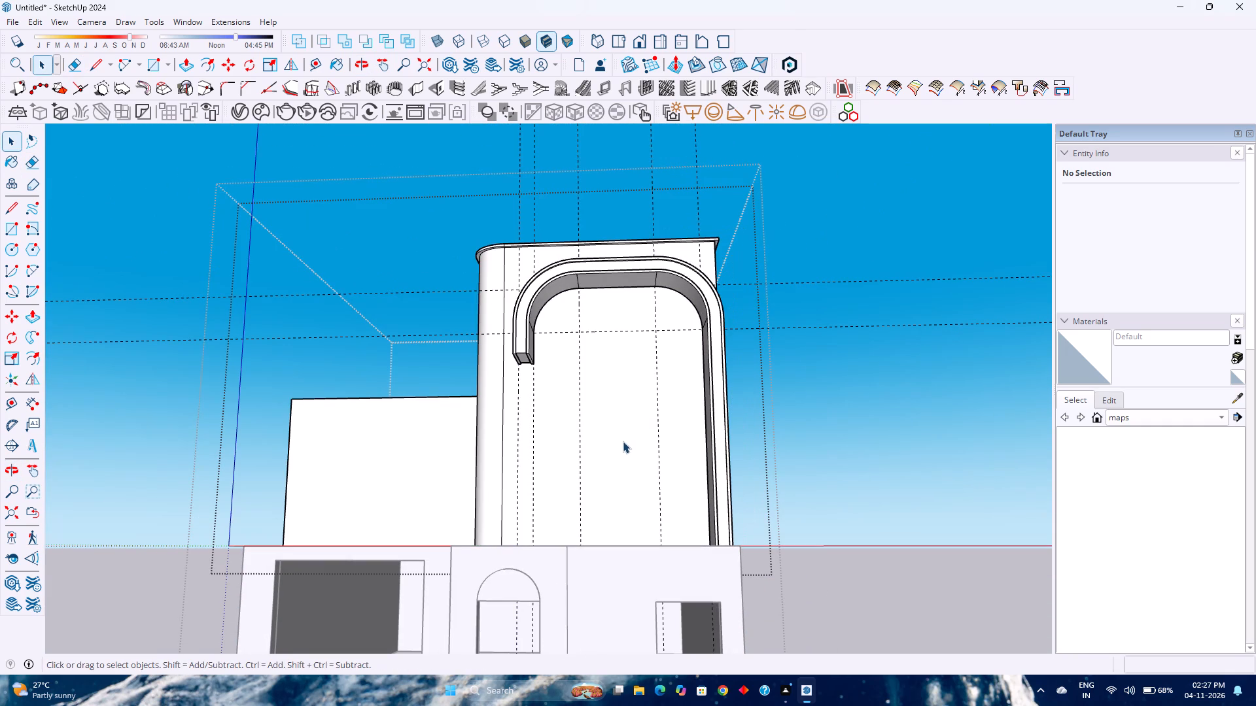
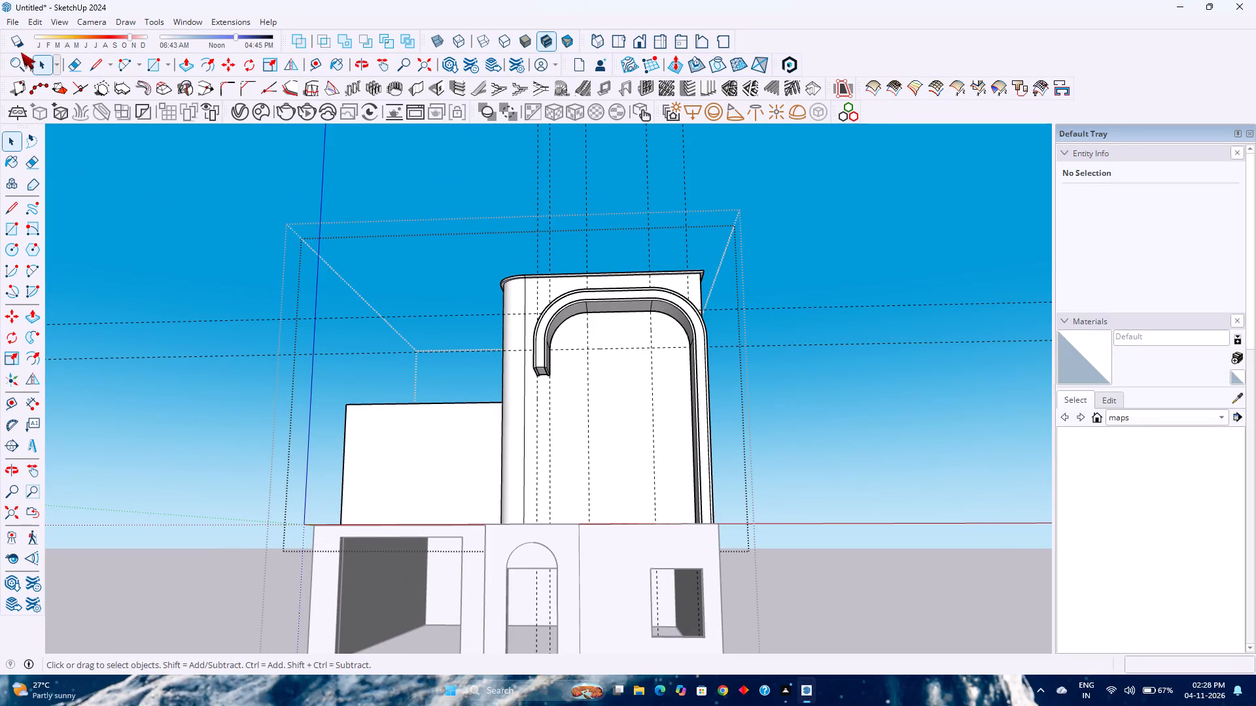
Delete all construction guides from the model.
left_click(40, 22)
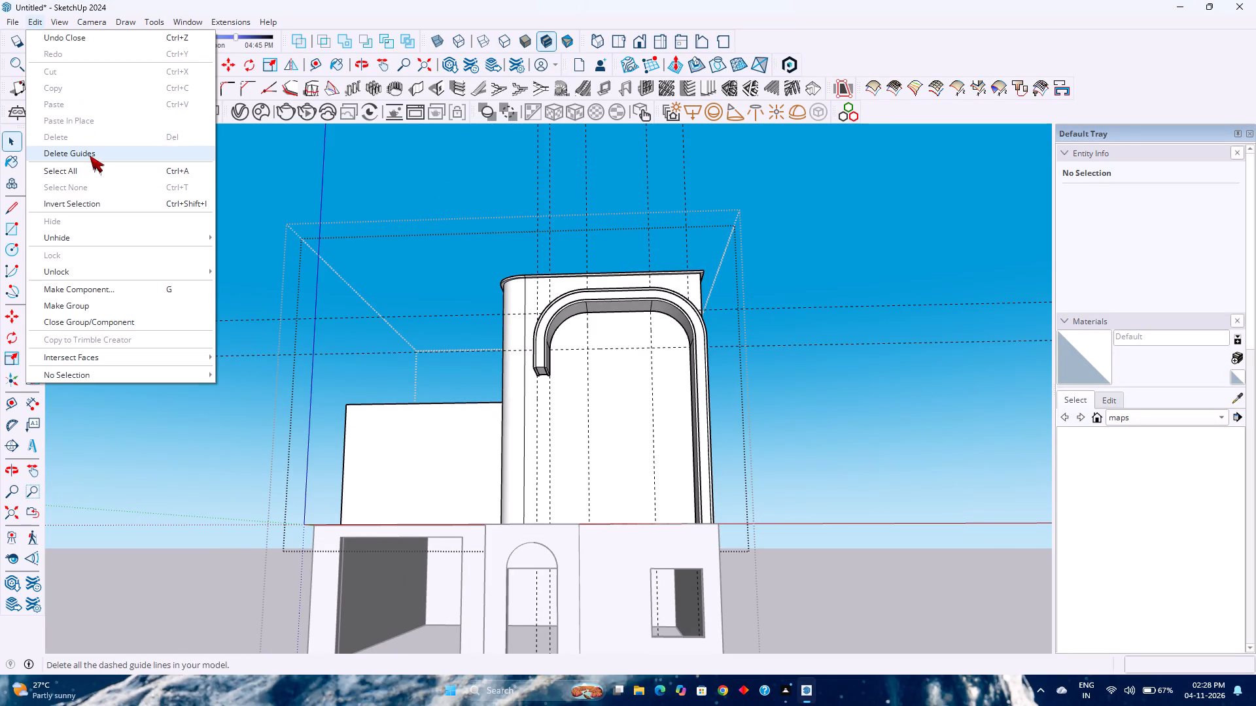
left_click(90, 156)
Scale the band group along the red axis by about 1.04, stretching it outward on its short-leg side.
left_click(610, 371)
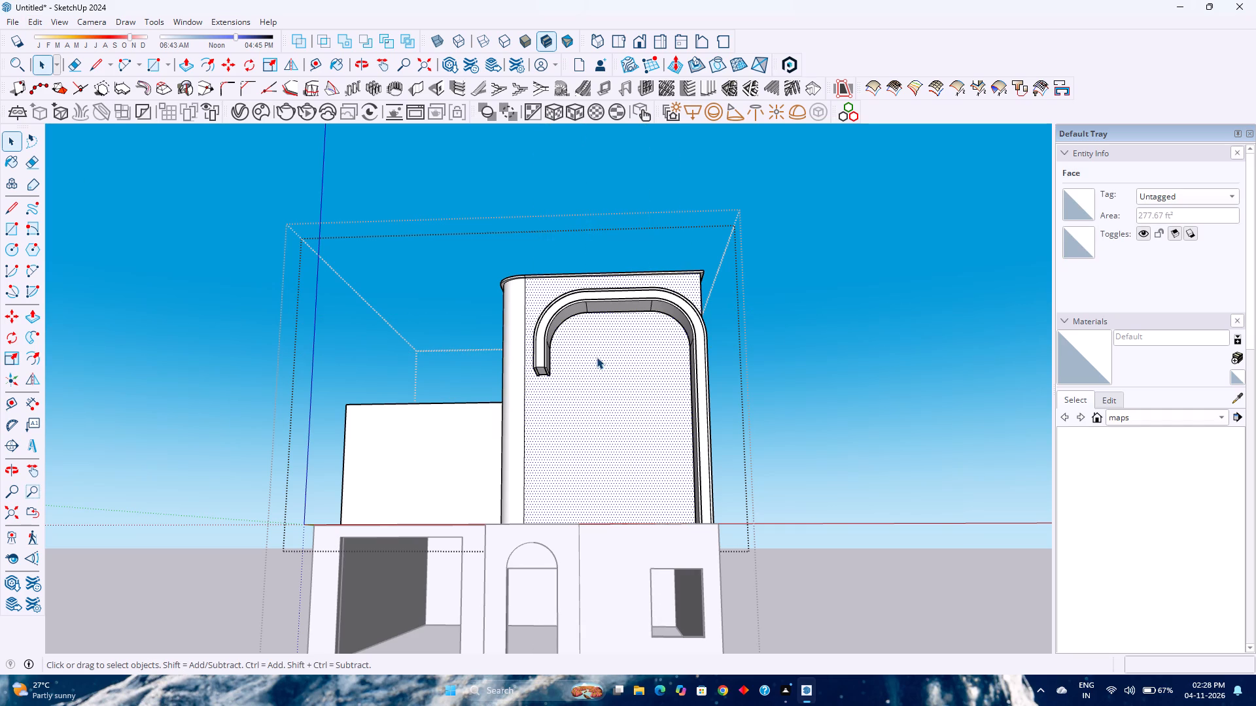
scroll(573, 379, "down", 3)
middle_click_drag(573, 379, 624, 421)
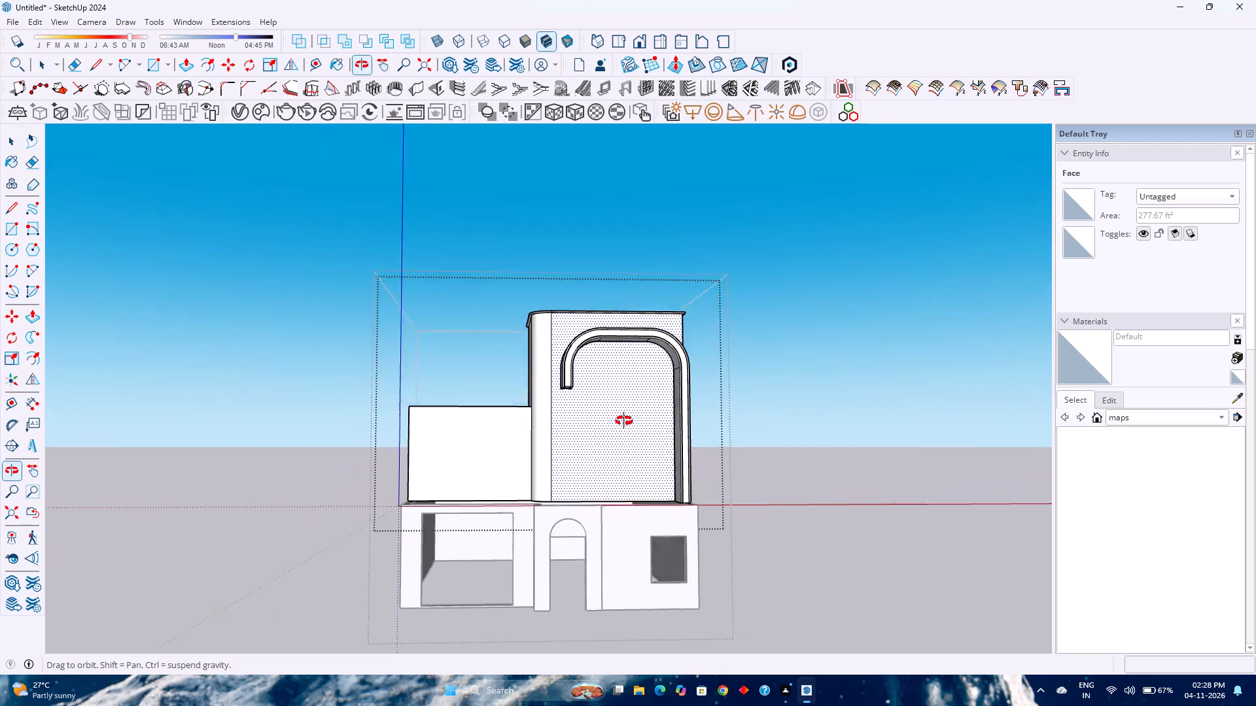
middle_click_drag(624, 421, 739, 451)
middle_click(739, 451)
left_click(618, 357)
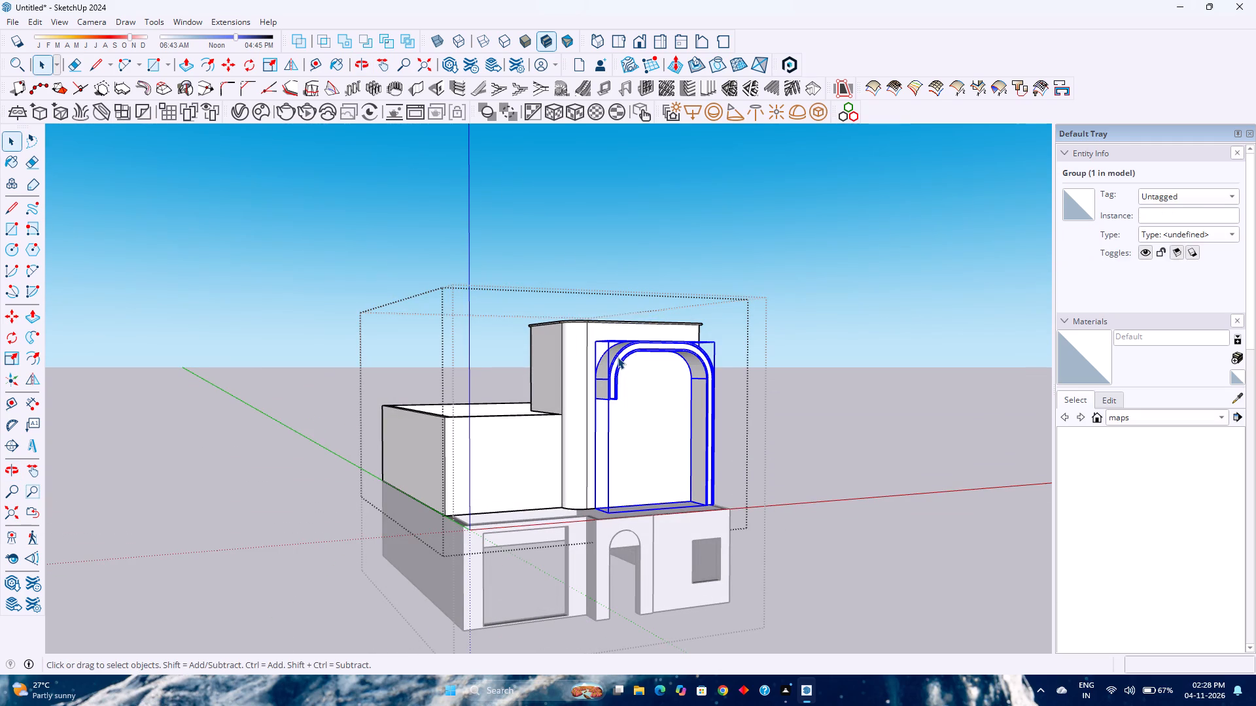
key("s")
scroll(601, 428, "up", 9)
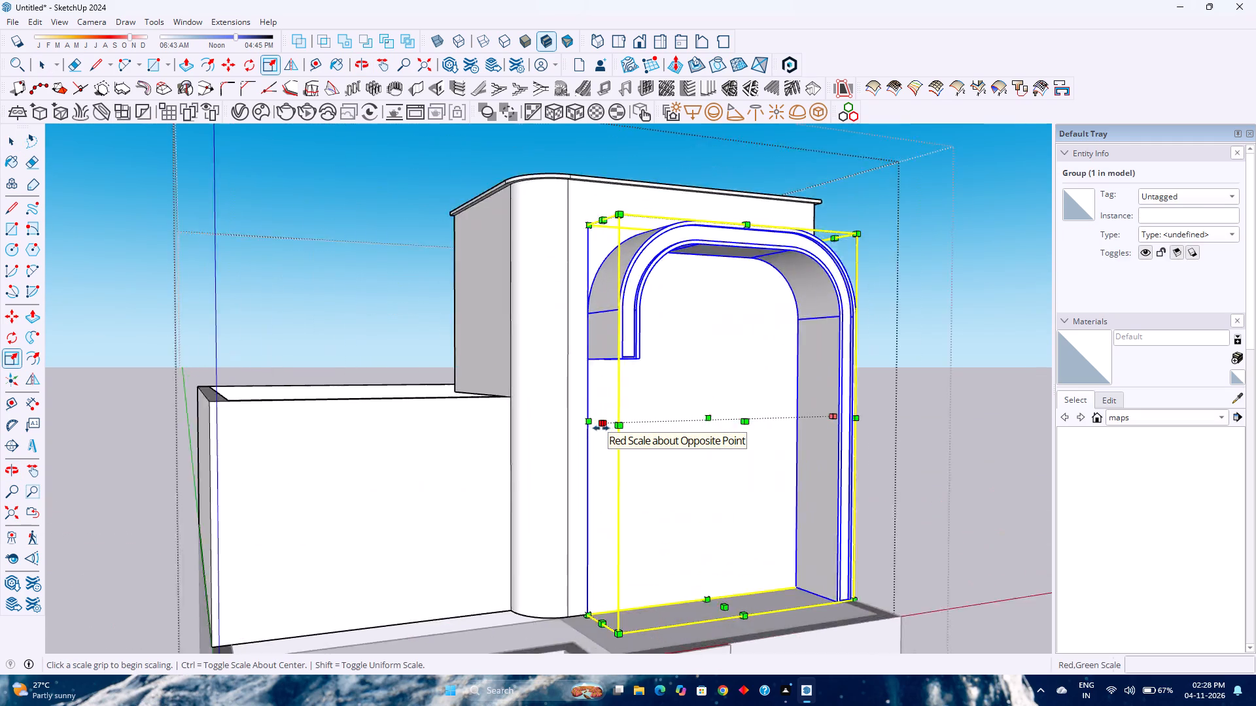
scroll(601, 428, "up", 3)
left_click(602, 424)
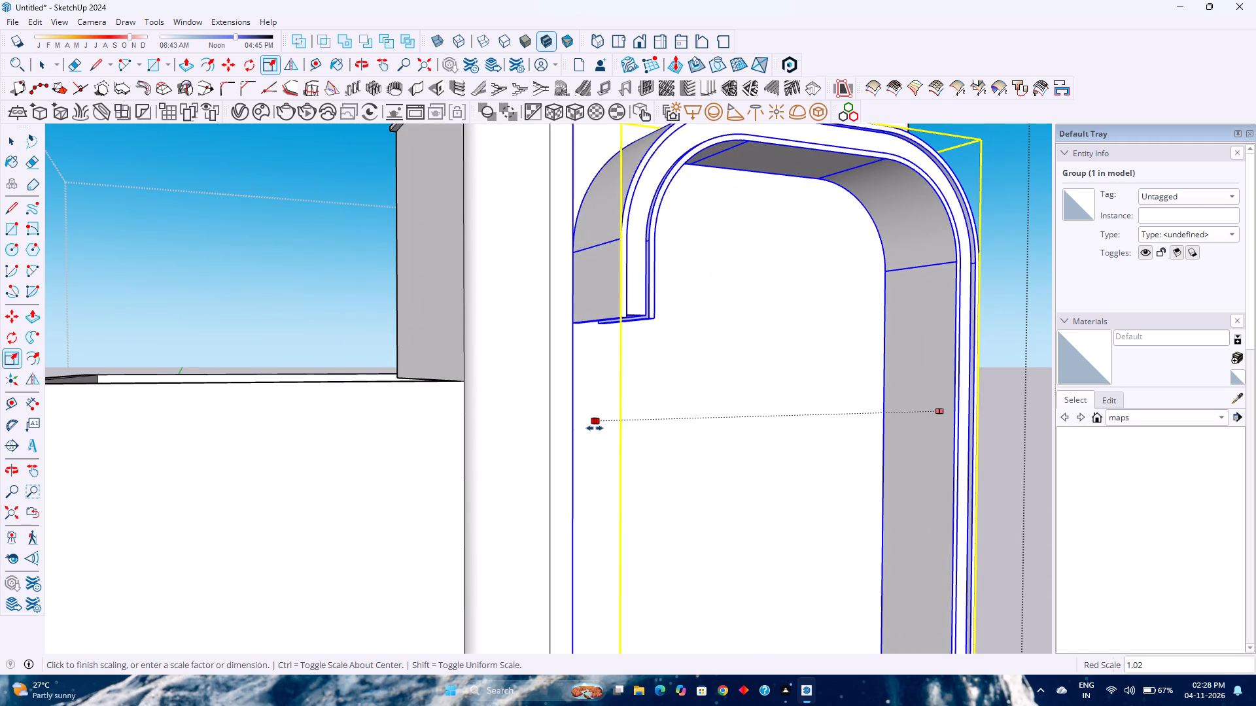
left_click(587, 431)
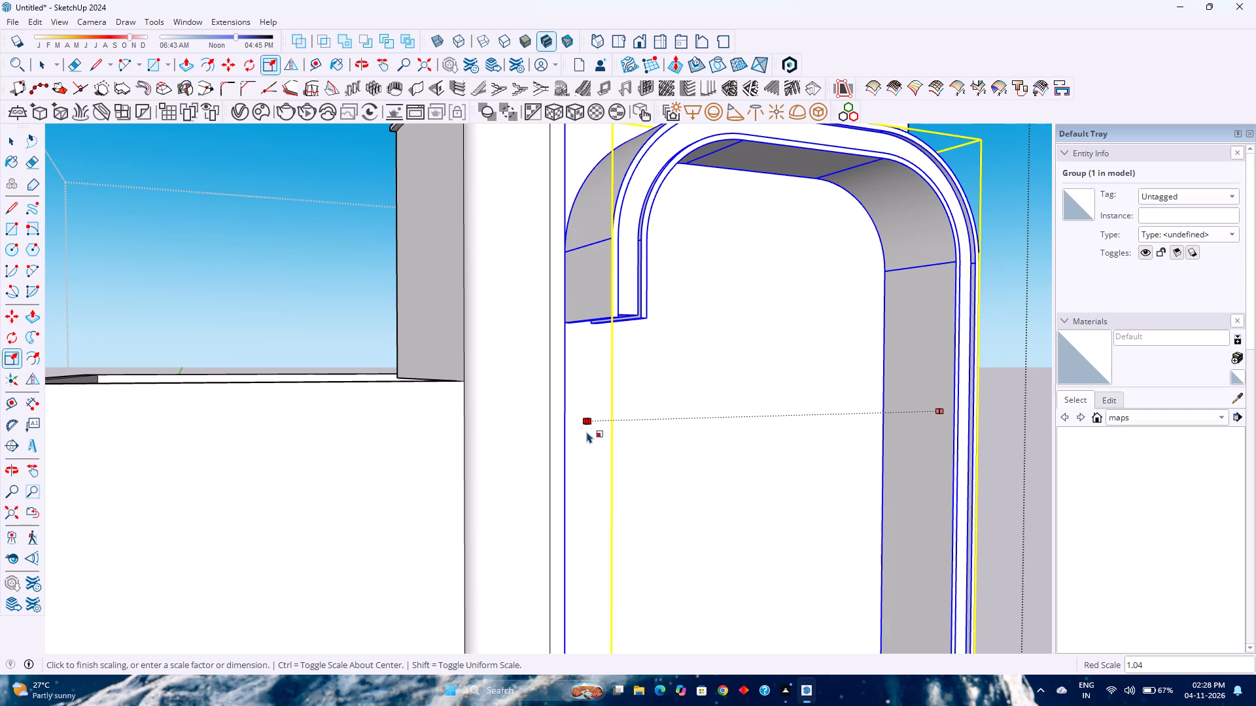
scroll(658, 406, "down", 2)
middle_click_drag(658, 406, 535, 361)
scroll(535, 361, "down", 3)
middle_click_drag(534, 356, 586, 419, "shift")
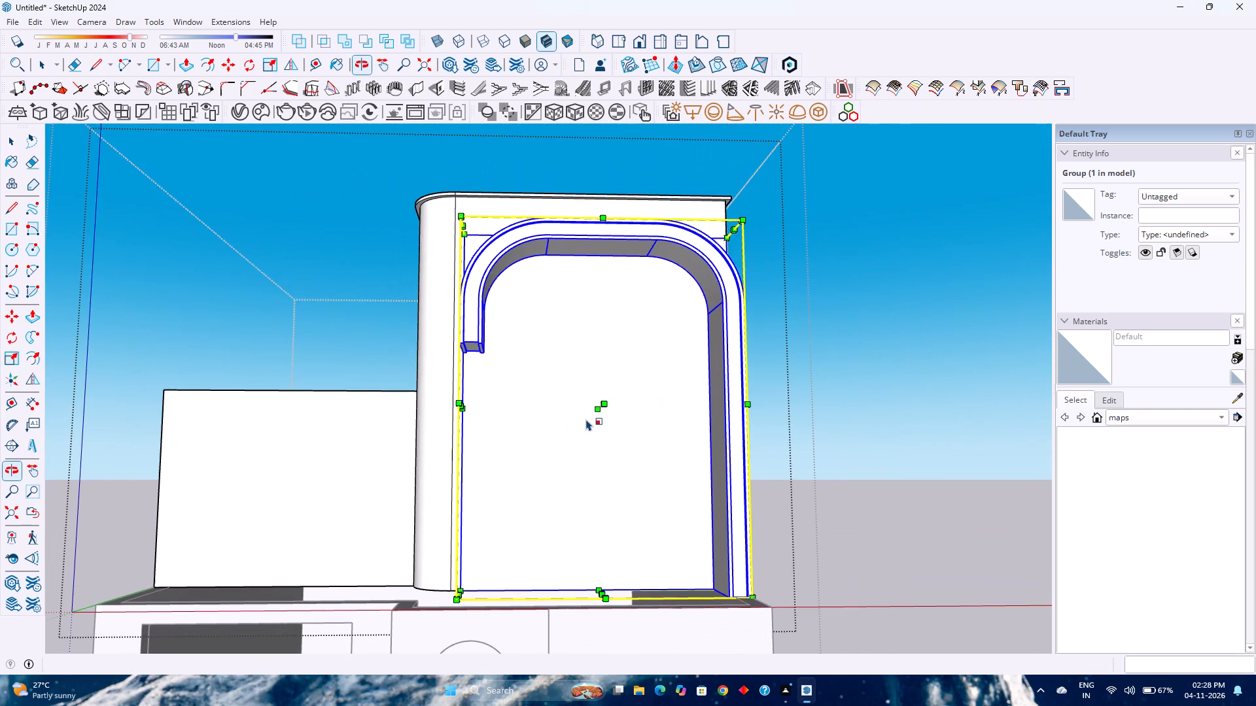
key("space")
key("Escape")
Open the band's group for editing, inside the upper walls group.
scroll(576, 265, "up", 4)
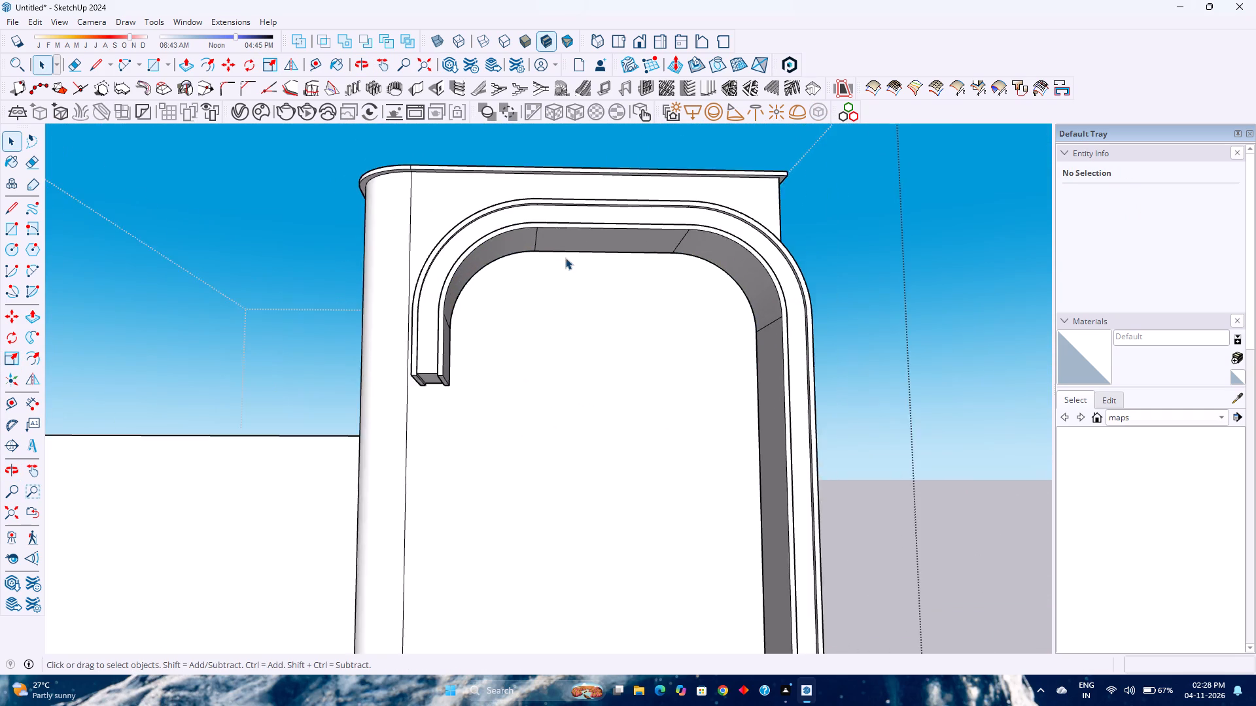
scroll(565, 258, "up", 3)
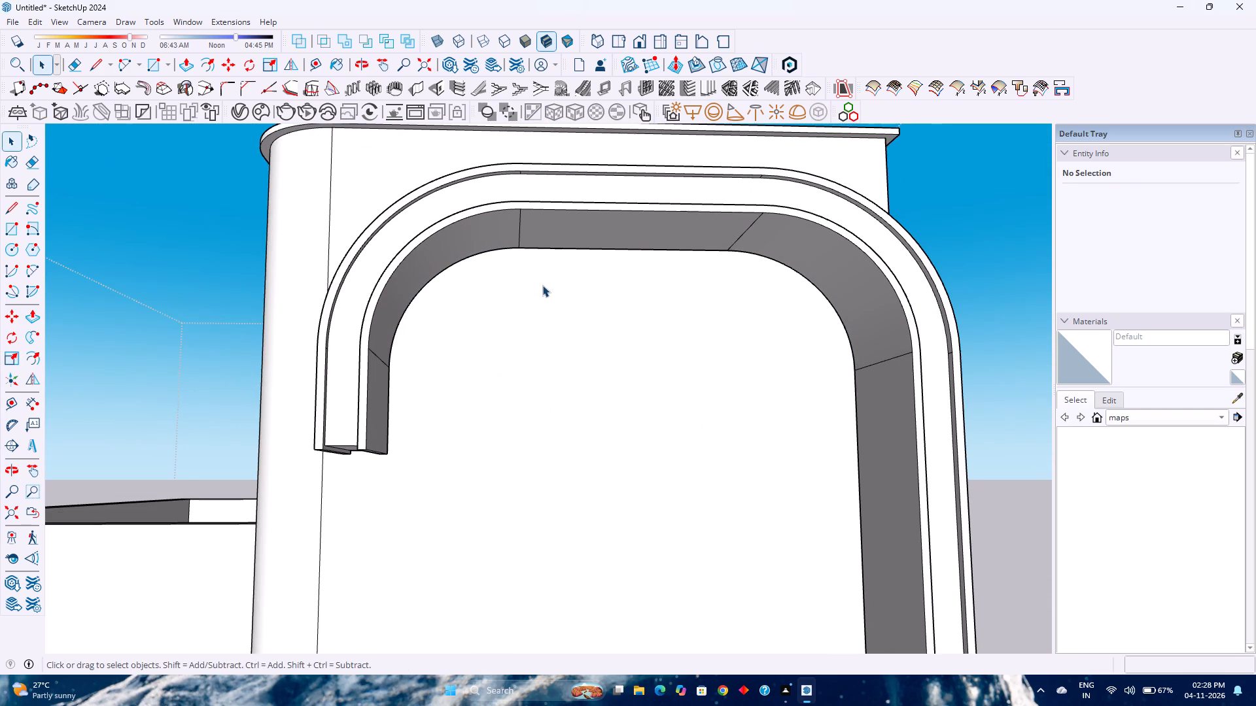
middle_click_drag(627, 256, 629, 201)
middle_click(629, 201)
left_click(654, 226)
double_click(654, 226)
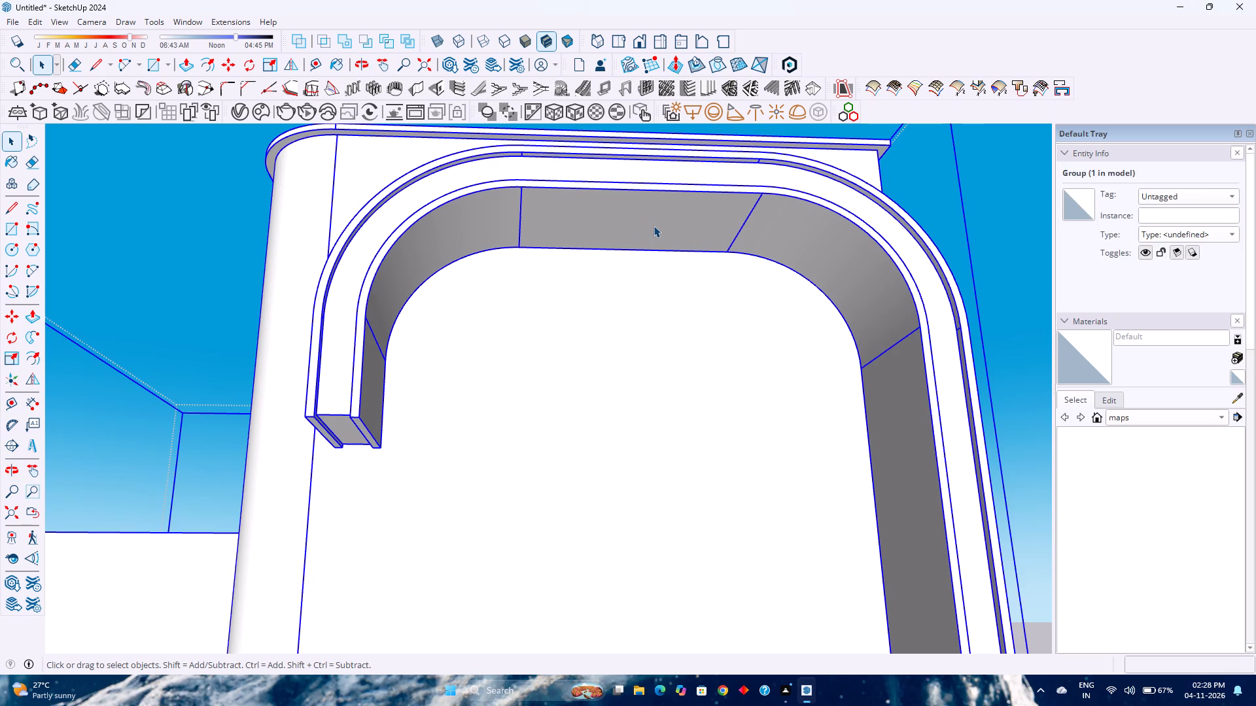
left_click(654, 226)
scroll(654, 226, "up", 3)
double_click(654, 226)
Add a guide on the flat underside of the band's top run, 1'6" from its wall-side edge.
scroll(654, 226, "up", 3)
middle_click_drag(655, 226, 661, 214)
middle_click(661, 214)
middle_click_drag(664, 209, 629, 320, "shift")
middle_click_drag(627, 320, 626, 284)
scroll(626, 284, "up", 1)
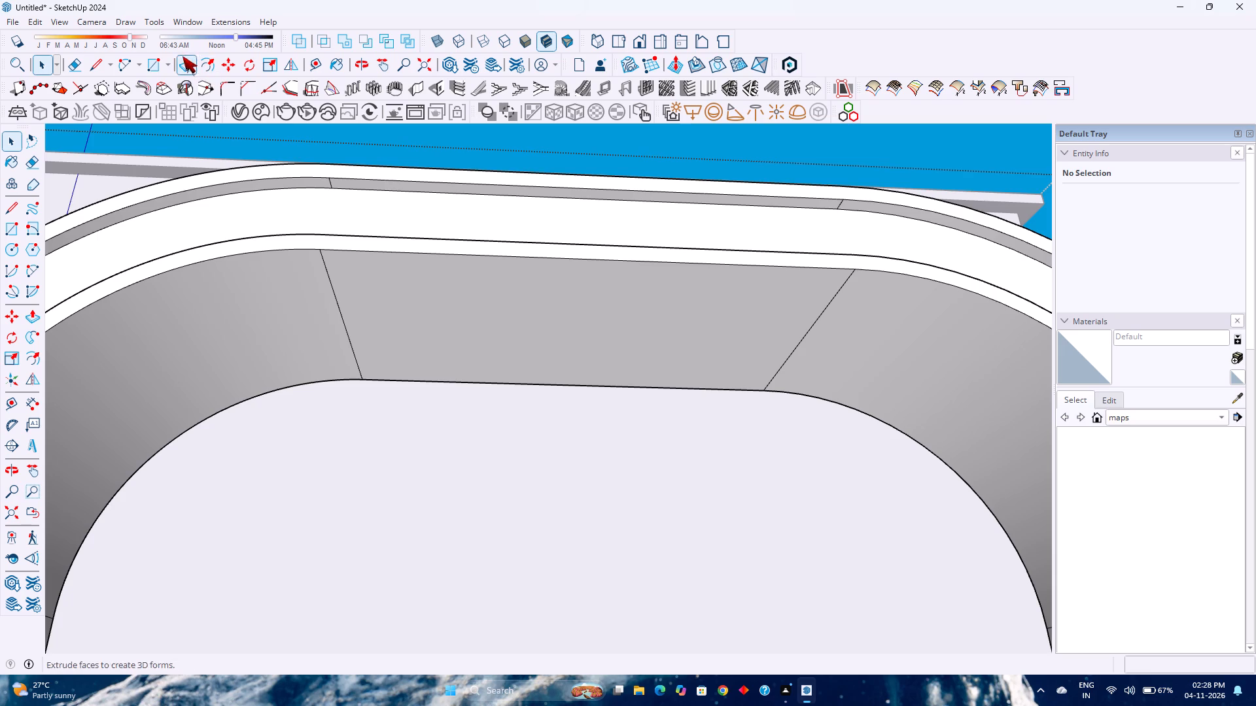
left_click(315, 59)
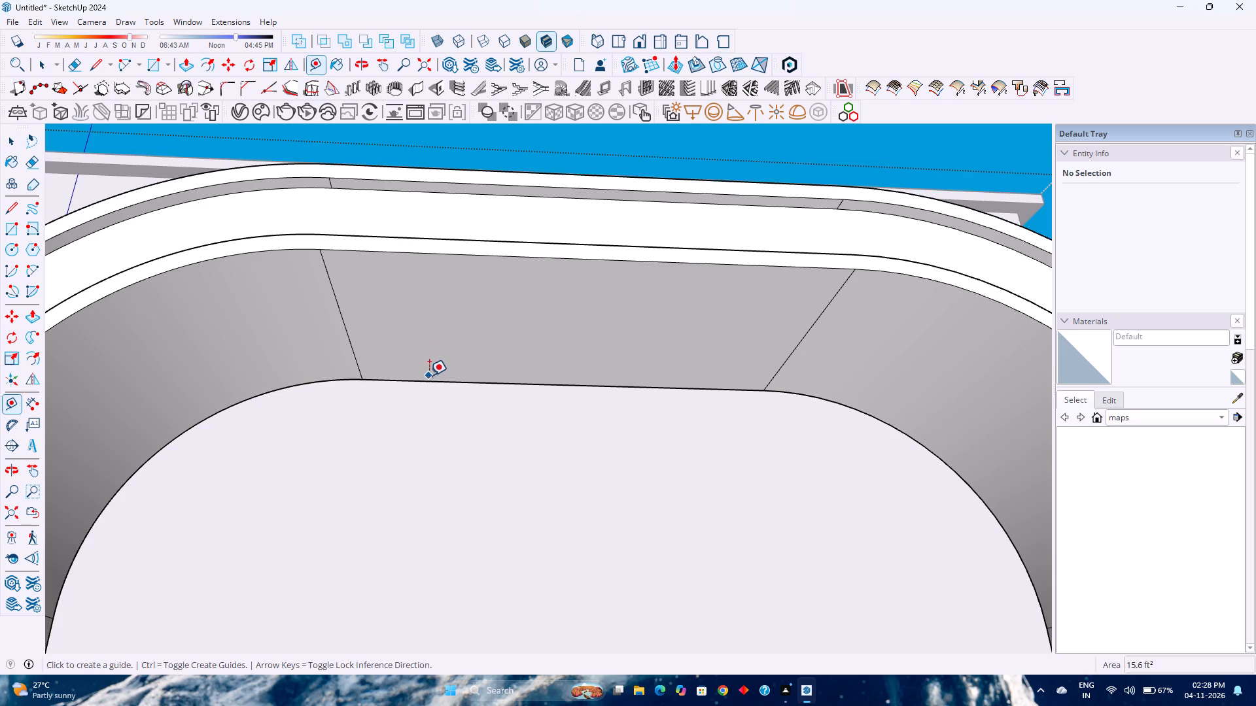
left_click(434, 381)
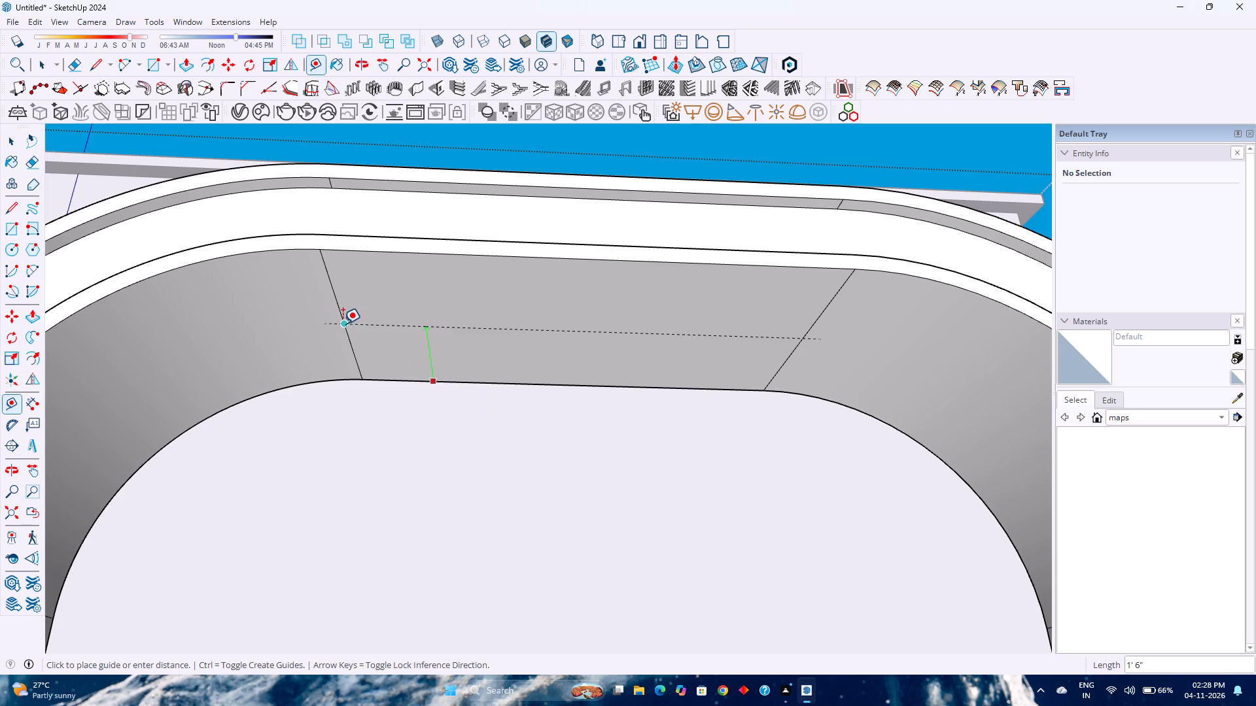
left_click(343, 319)
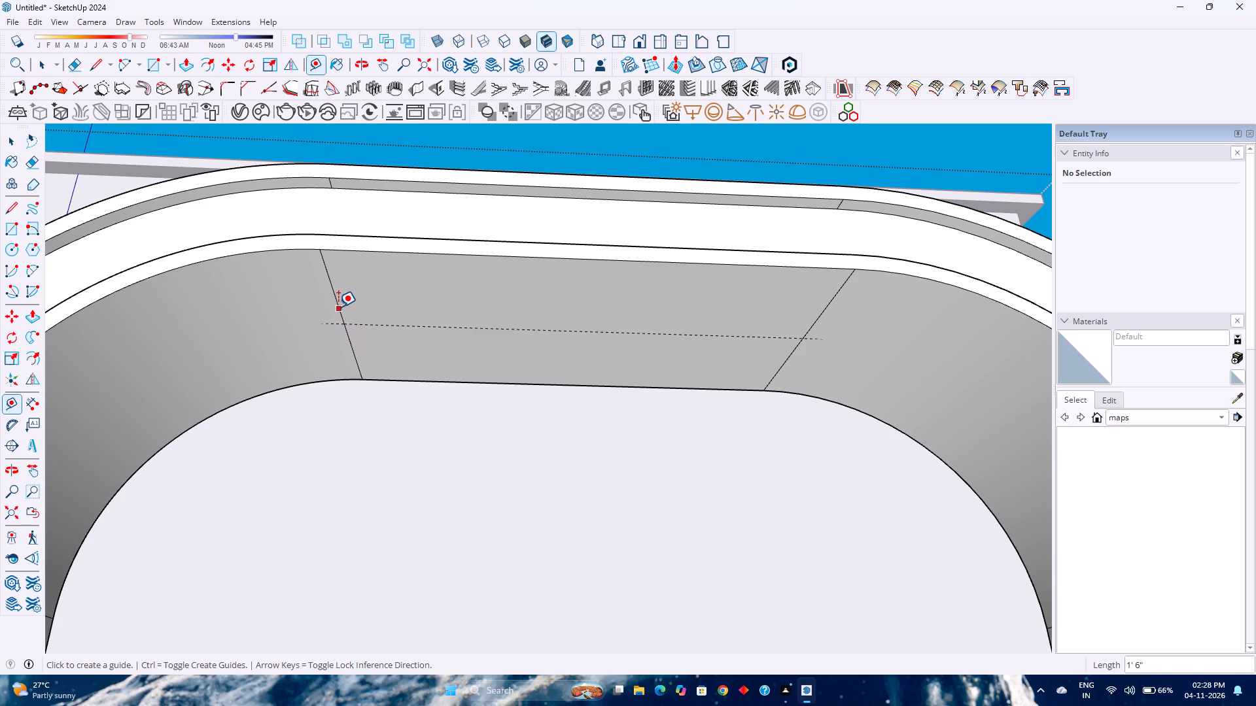
left_click(338, 307)
key("Escape")
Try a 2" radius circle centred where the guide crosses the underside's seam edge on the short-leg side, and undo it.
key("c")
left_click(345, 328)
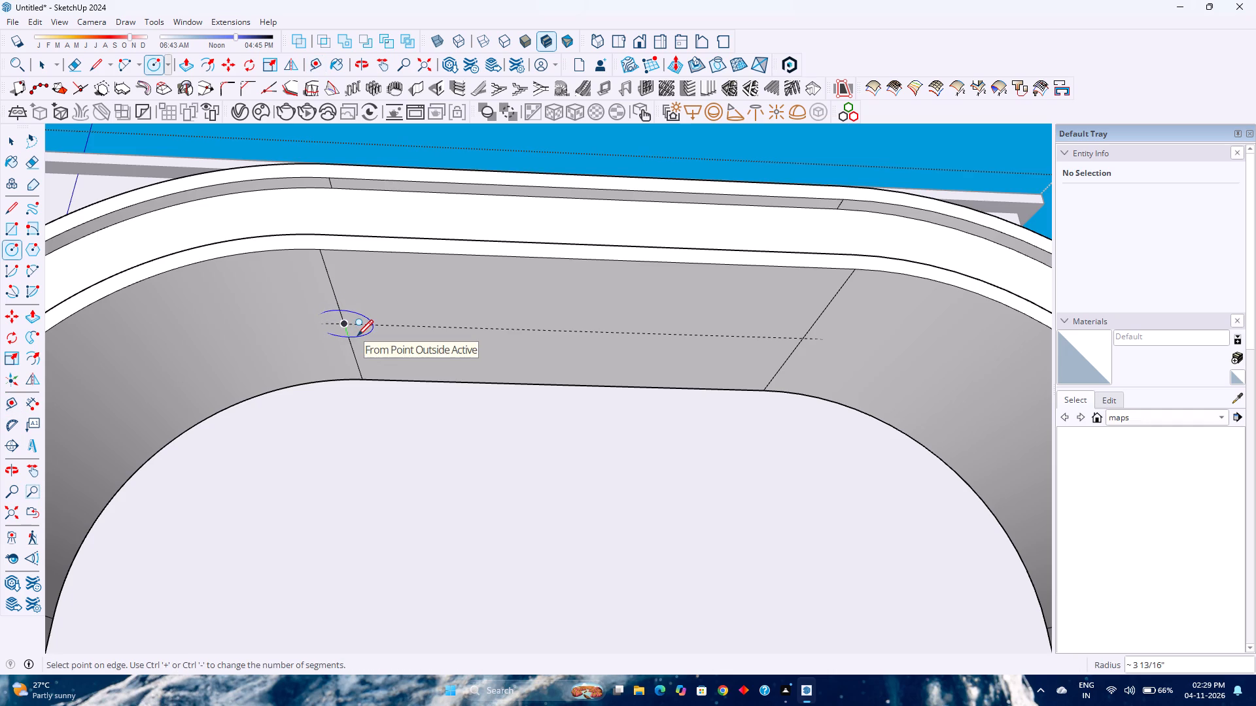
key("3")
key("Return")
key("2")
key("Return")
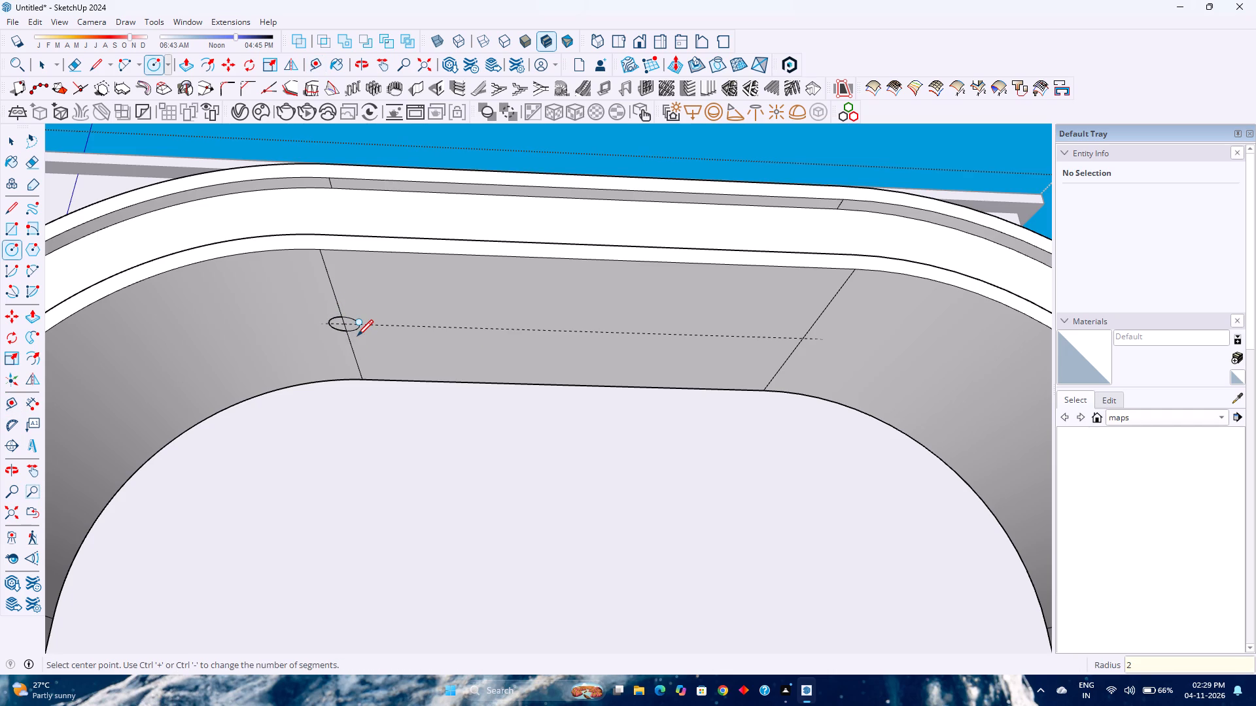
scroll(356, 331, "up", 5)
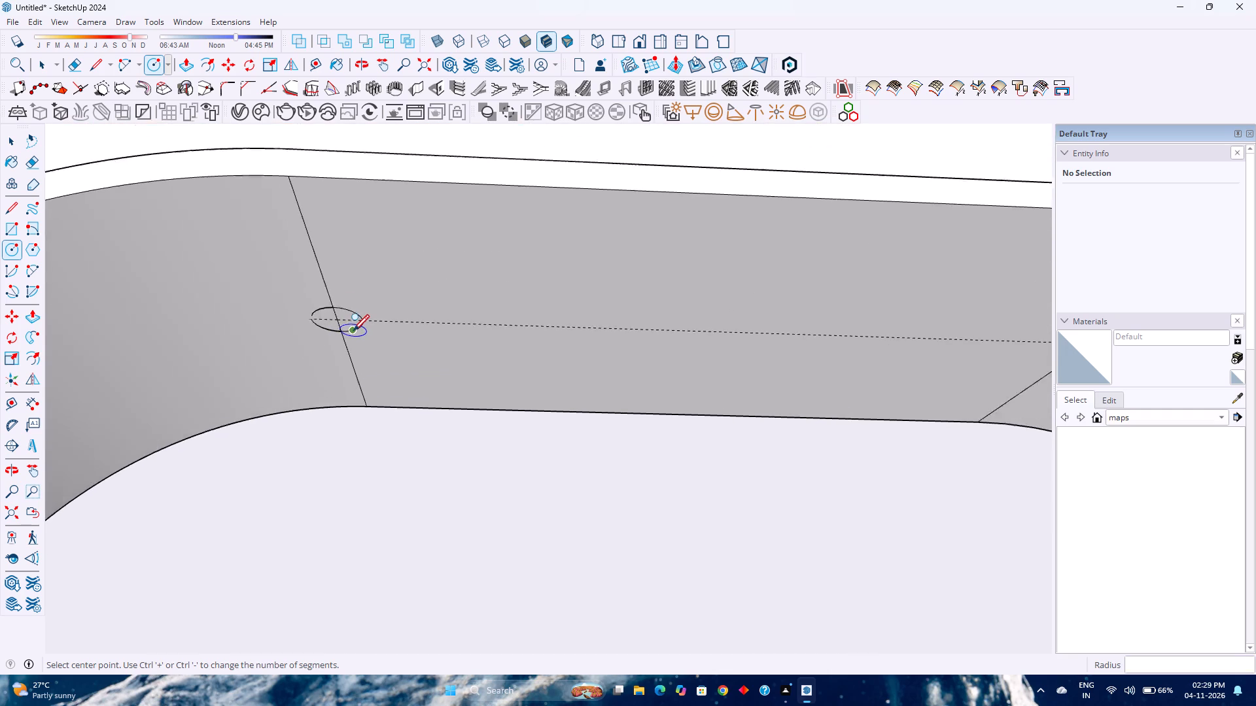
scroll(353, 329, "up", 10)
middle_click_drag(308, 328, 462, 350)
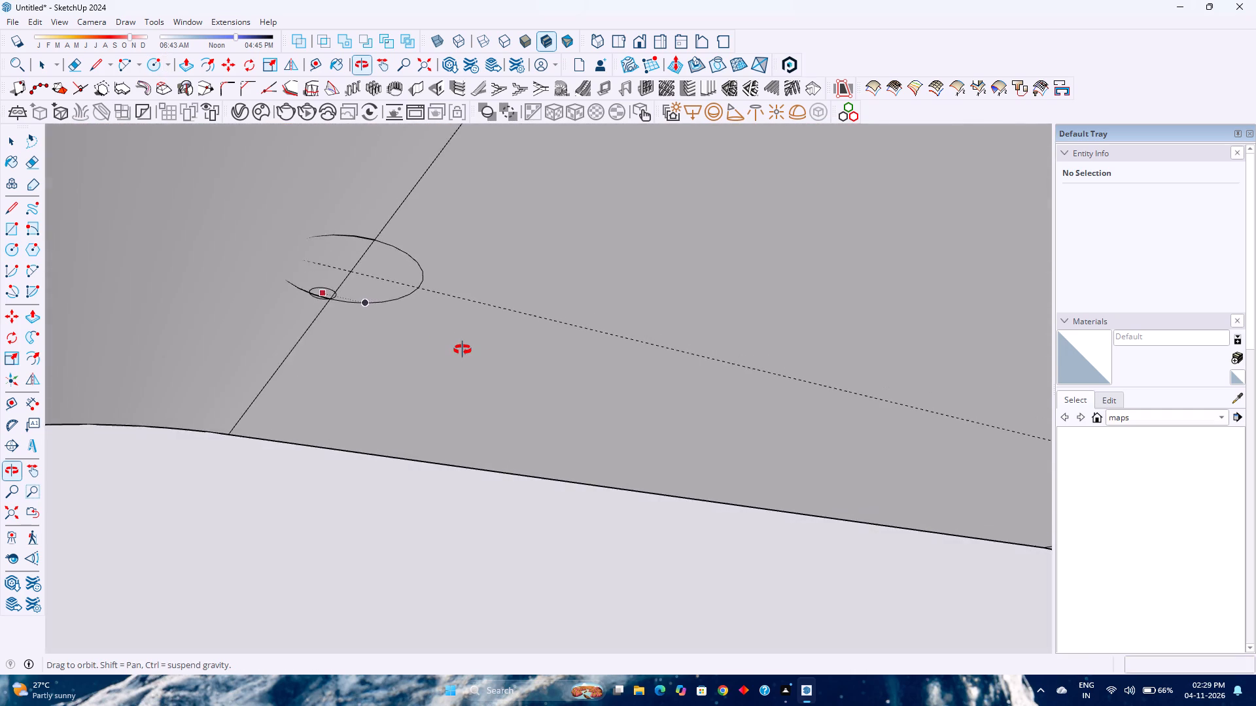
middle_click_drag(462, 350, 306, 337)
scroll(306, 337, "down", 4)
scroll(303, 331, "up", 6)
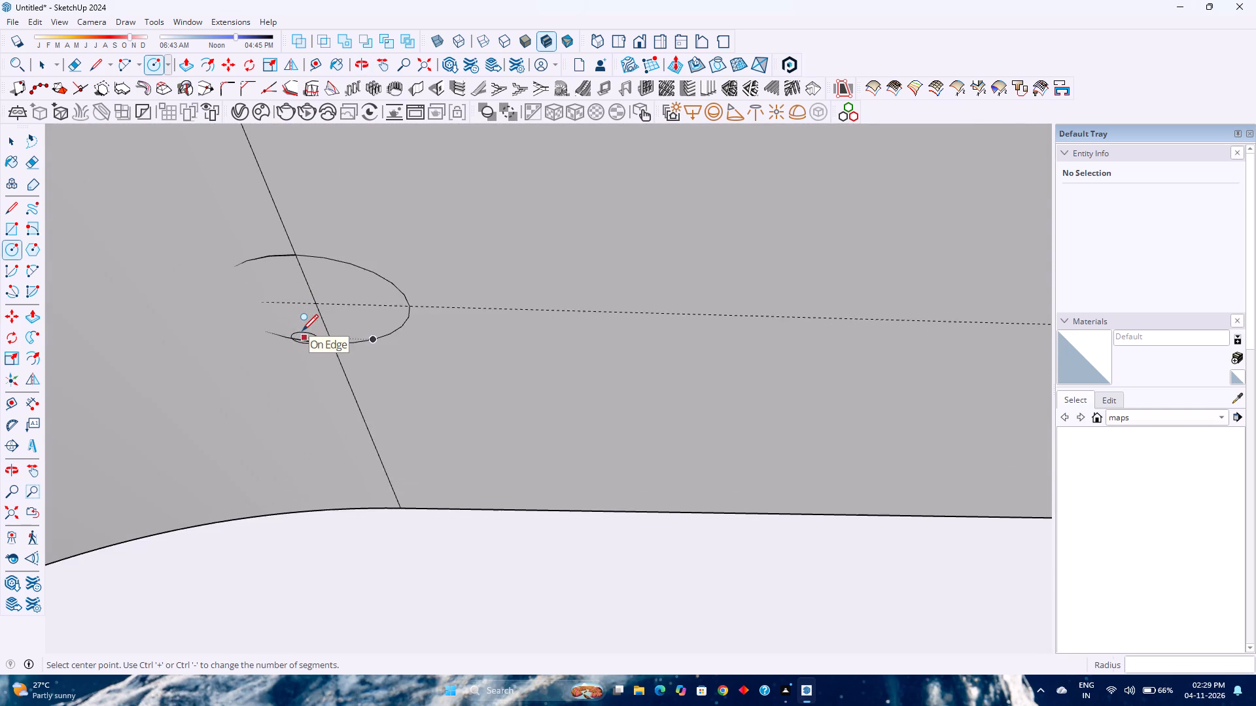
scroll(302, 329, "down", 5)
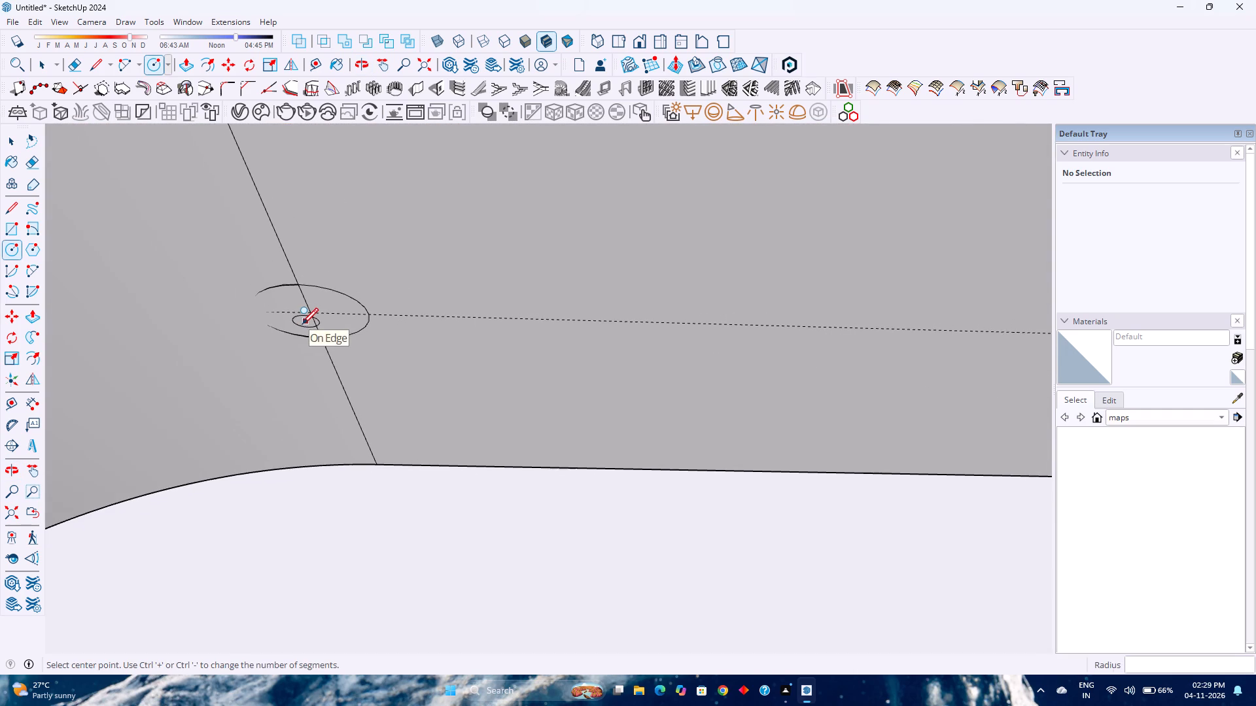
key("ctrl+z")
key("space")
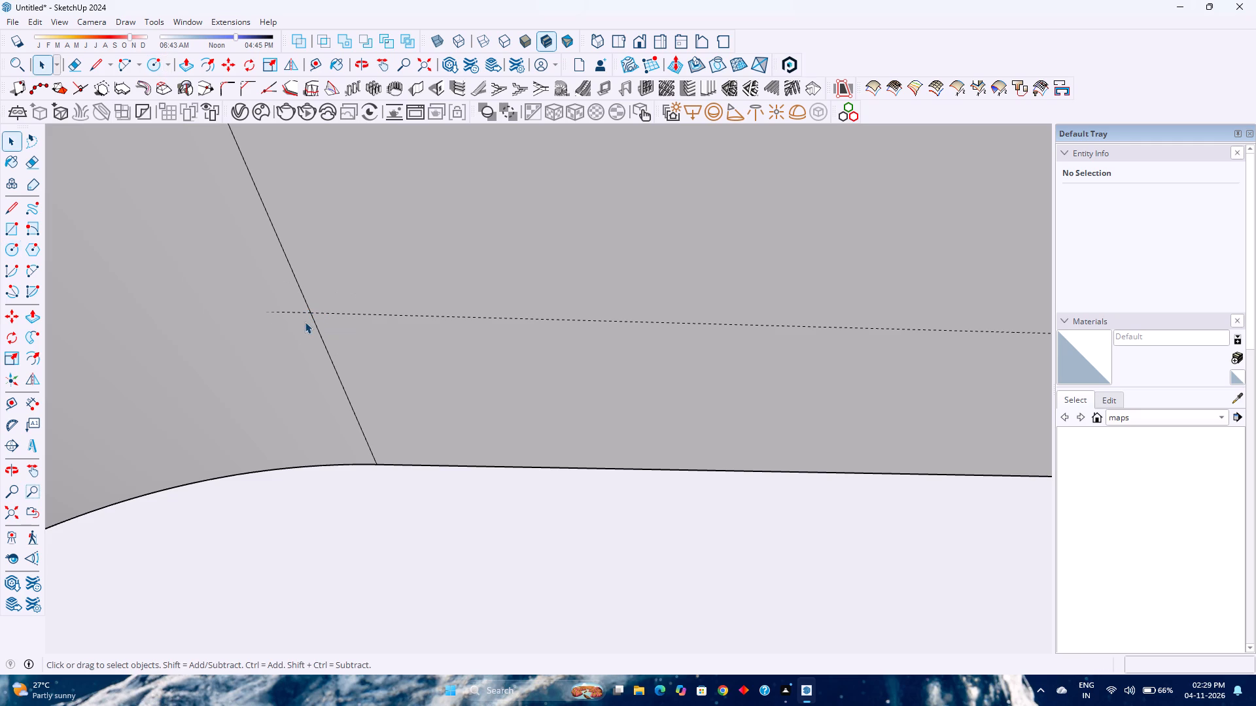
Add a guide on the flat underside, offset 2" inward from the seam edge on the short-leg side.
scroll(320, 316, "down", 5)
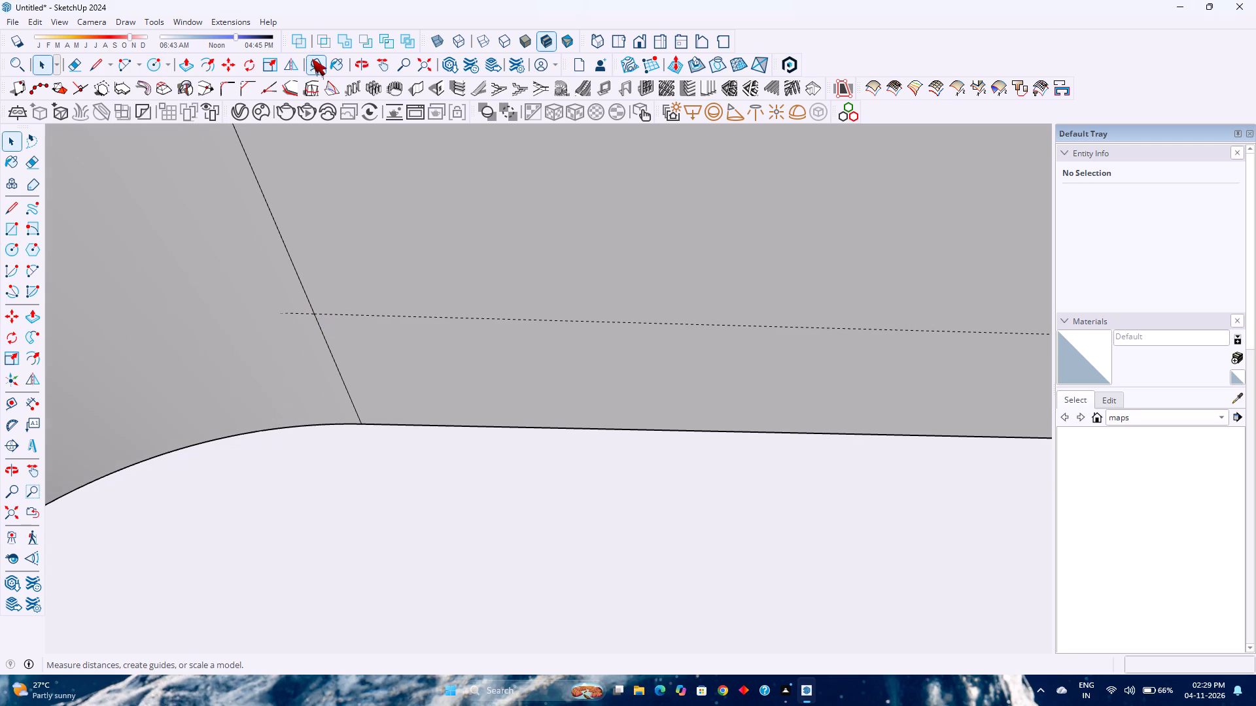
left_click(312, 59)
left_click(296, 269)
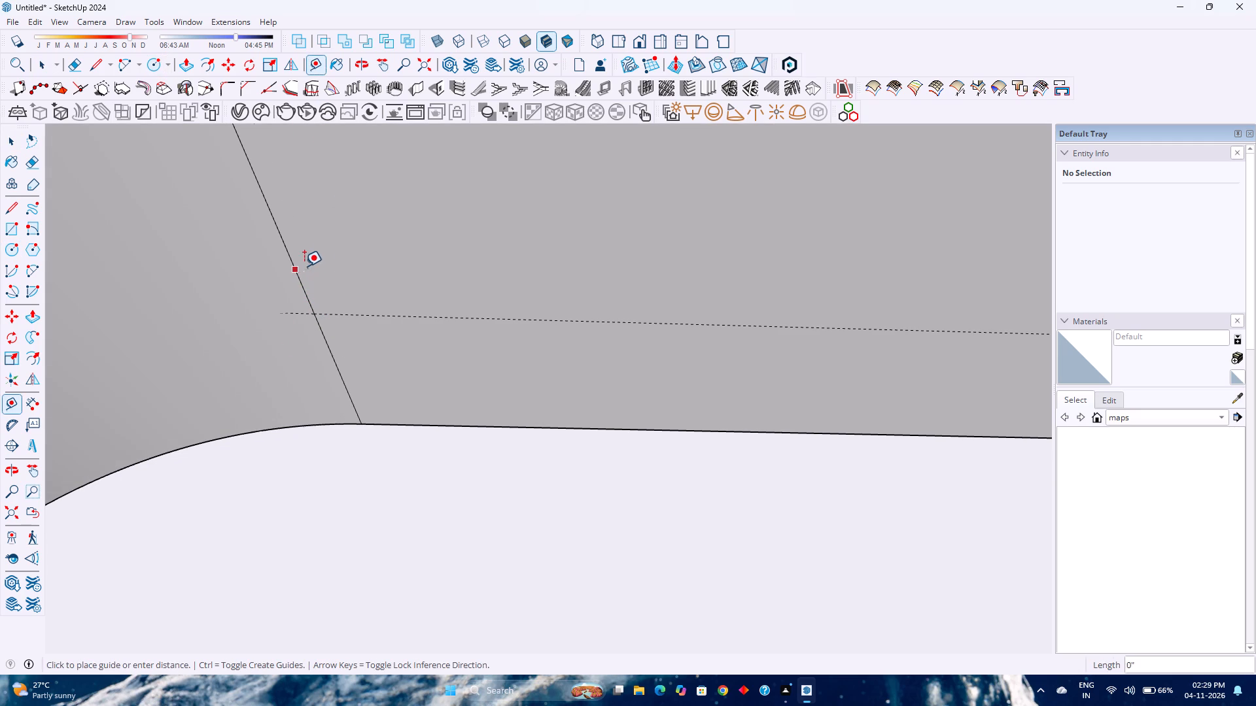
key("2")
key("Return")
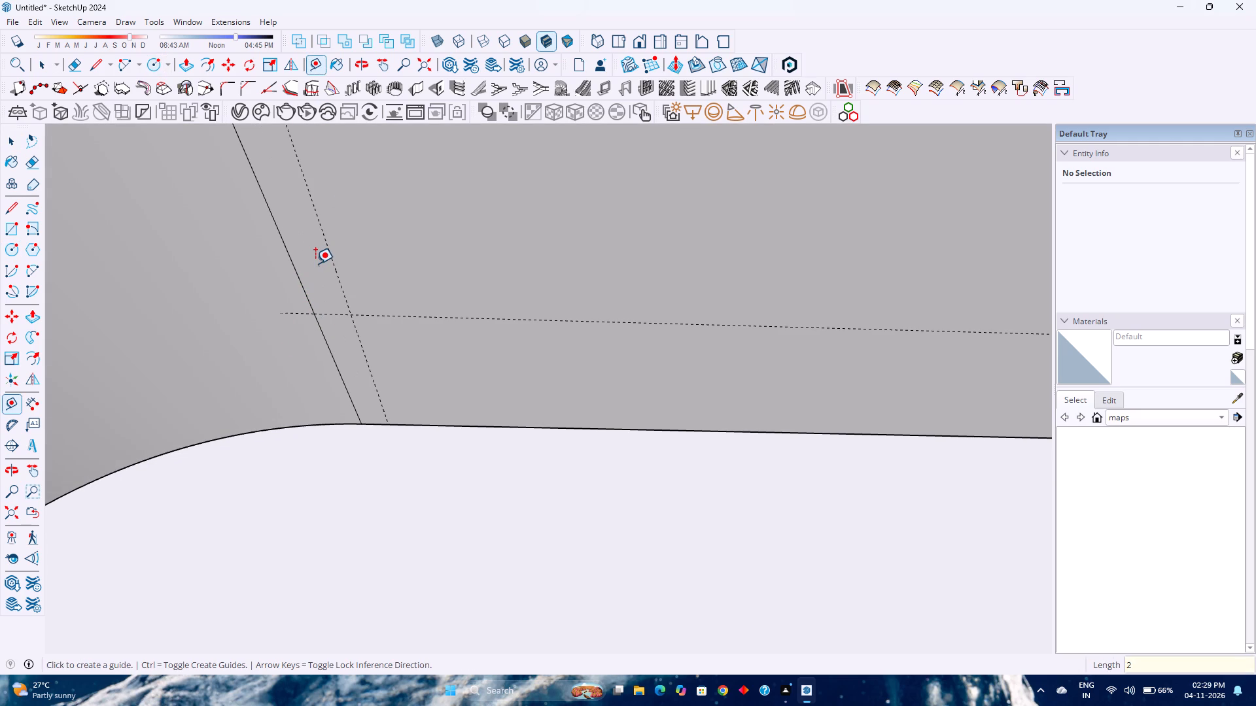
Draw a 2" radius circle on the band's flat underside, centred at the intersection of the two guides.
key("c")
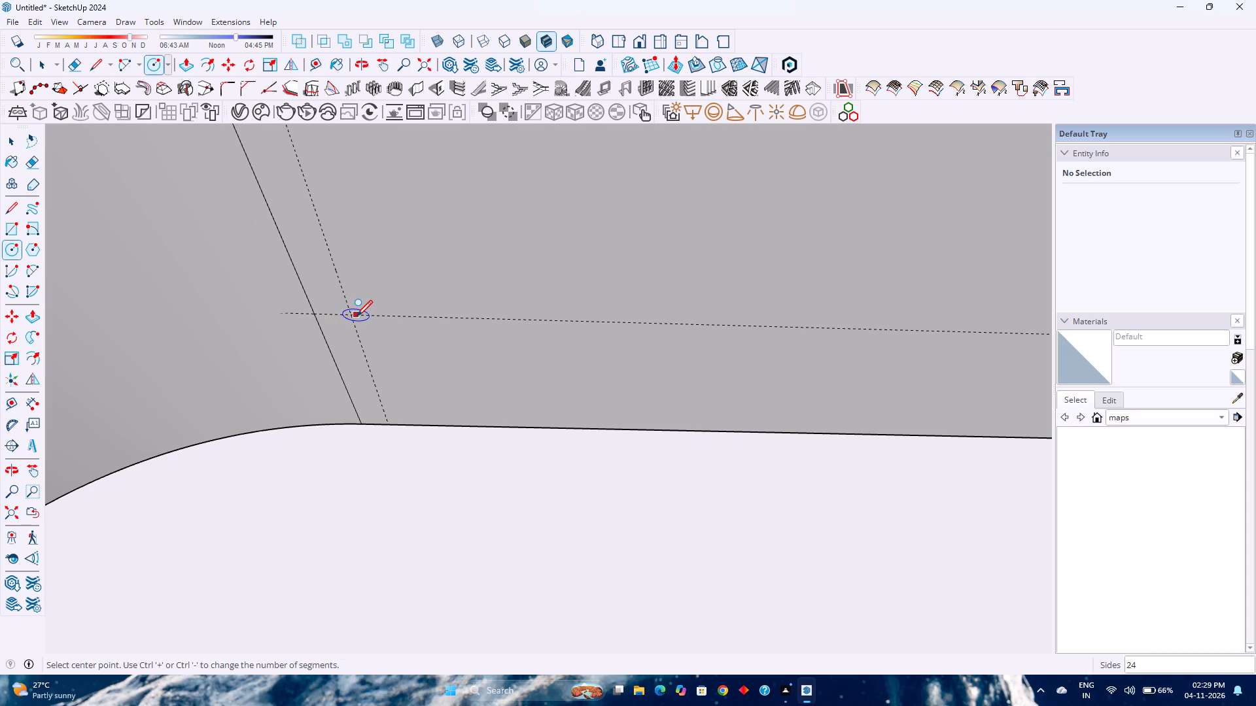
left_click(353, 314)
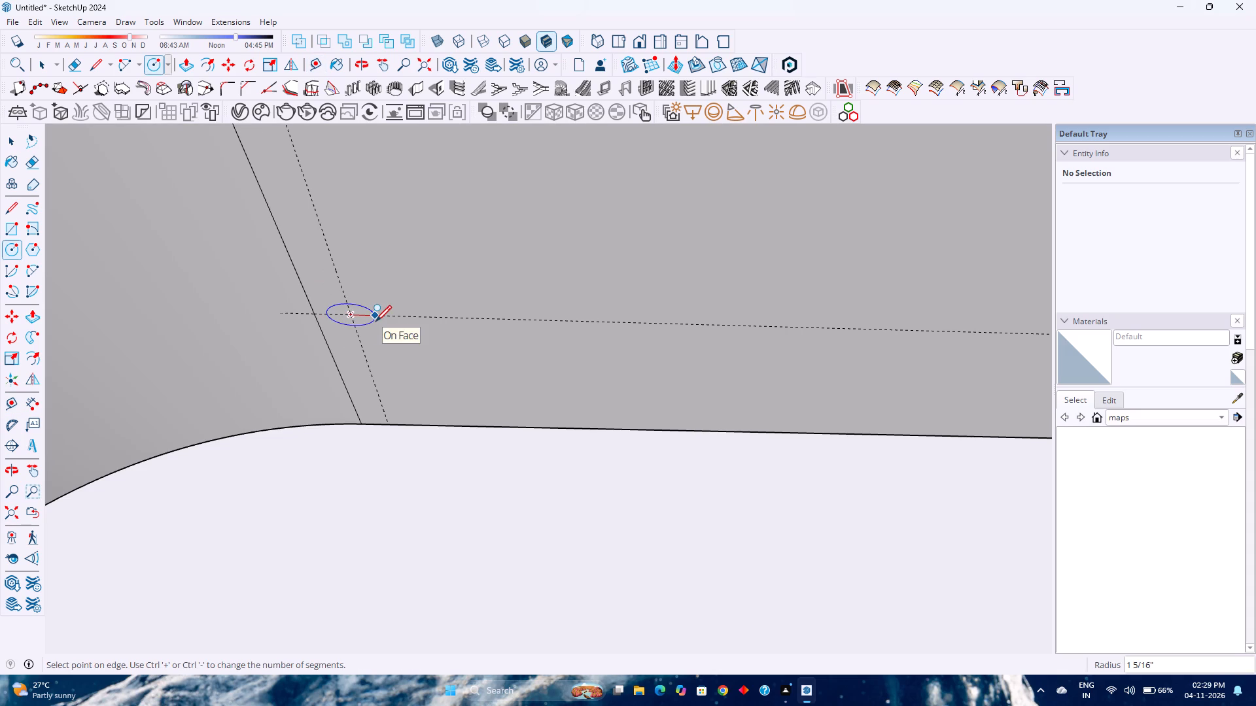
key("3")
key("Return")
key("2")
key("Return")
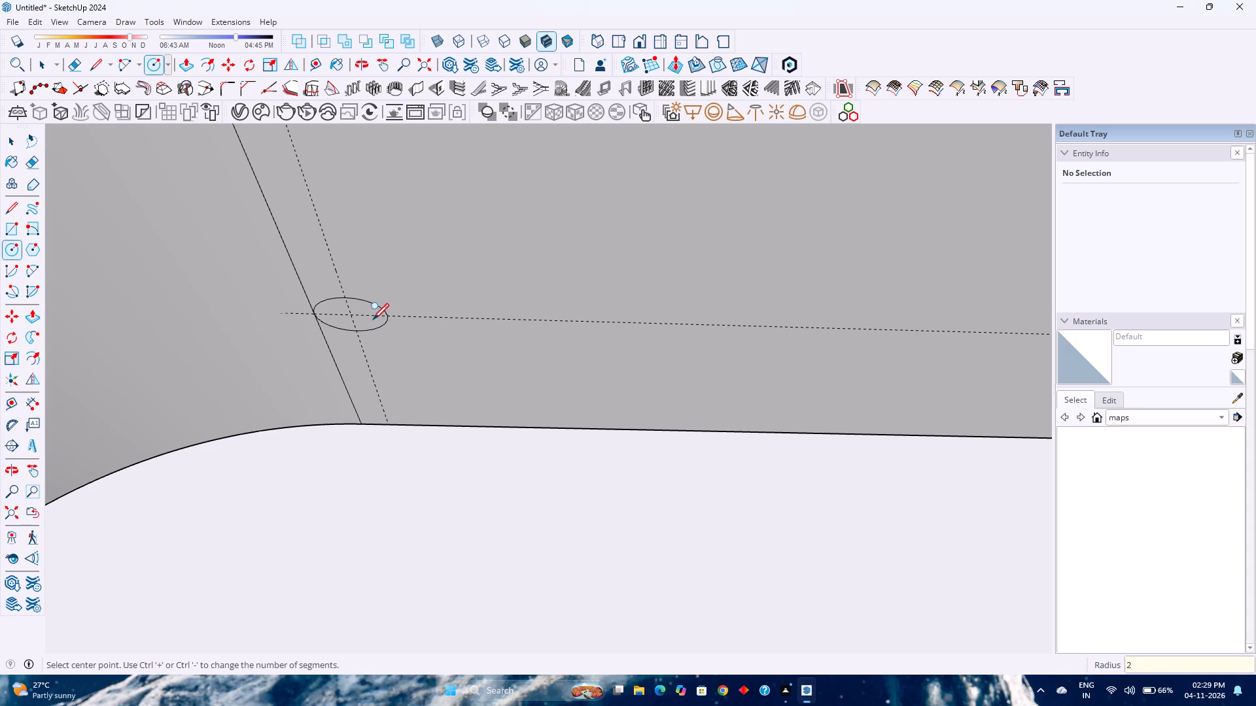
Select the 2" radius circle on the band's flat underside and set its segment count to 180.
scroll(313, 315, "up", 11)
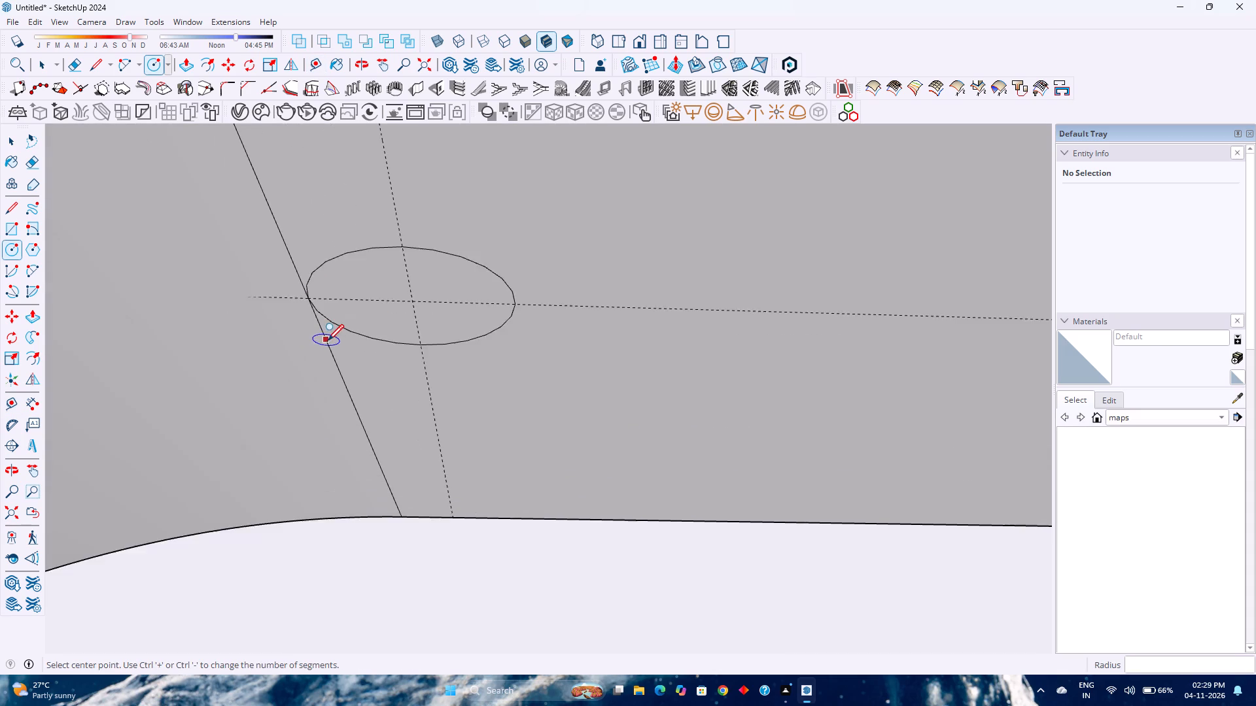
scroll(328, 339, "up", 5)
scroll(328, 339, "down", 3)
scroll(328, 339, "up", 11)
scroll(329, 335, "down", 2)
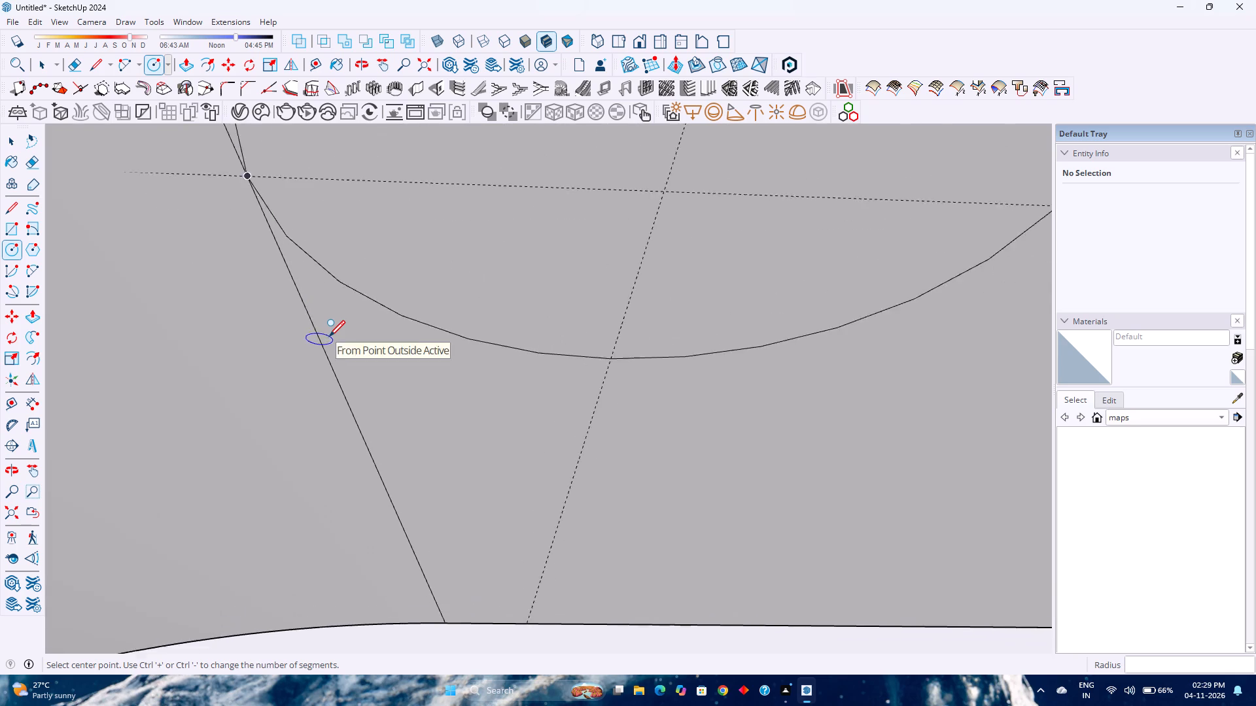
scroll(329, 335, "down", 6)
key("space")
left_click(345, 313)
scroll(346, 330, "down", 2)
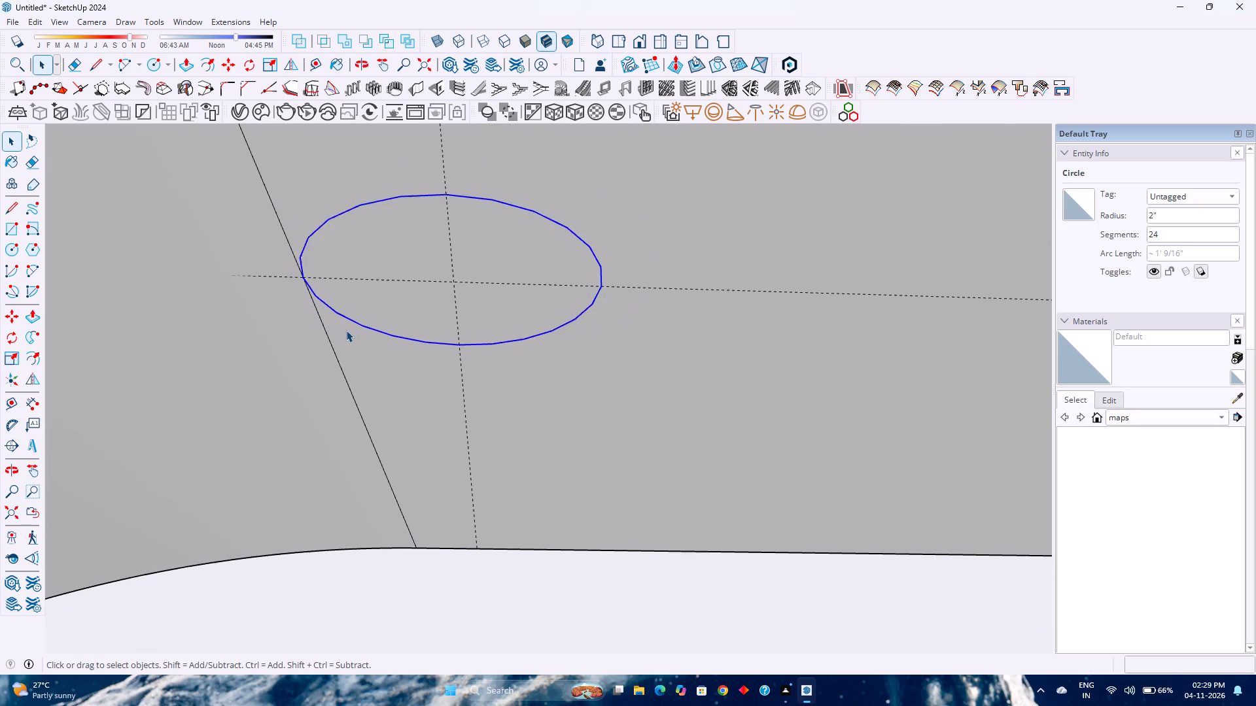
scroll(346, 330, "down", 14)
scroll(343, 347, "up", 1)
scroll(343, 348, "down", 8)
scroll(343, 348, "up", 1)
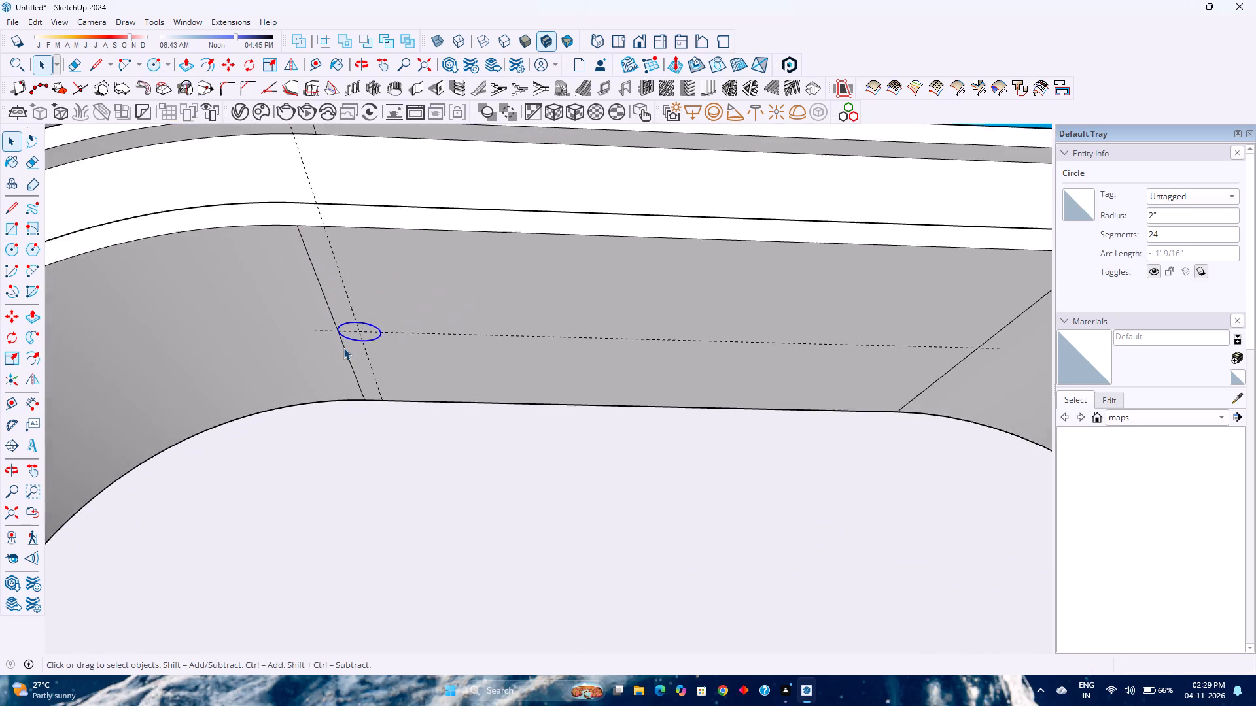
scroll(343, 348, "down", 2)
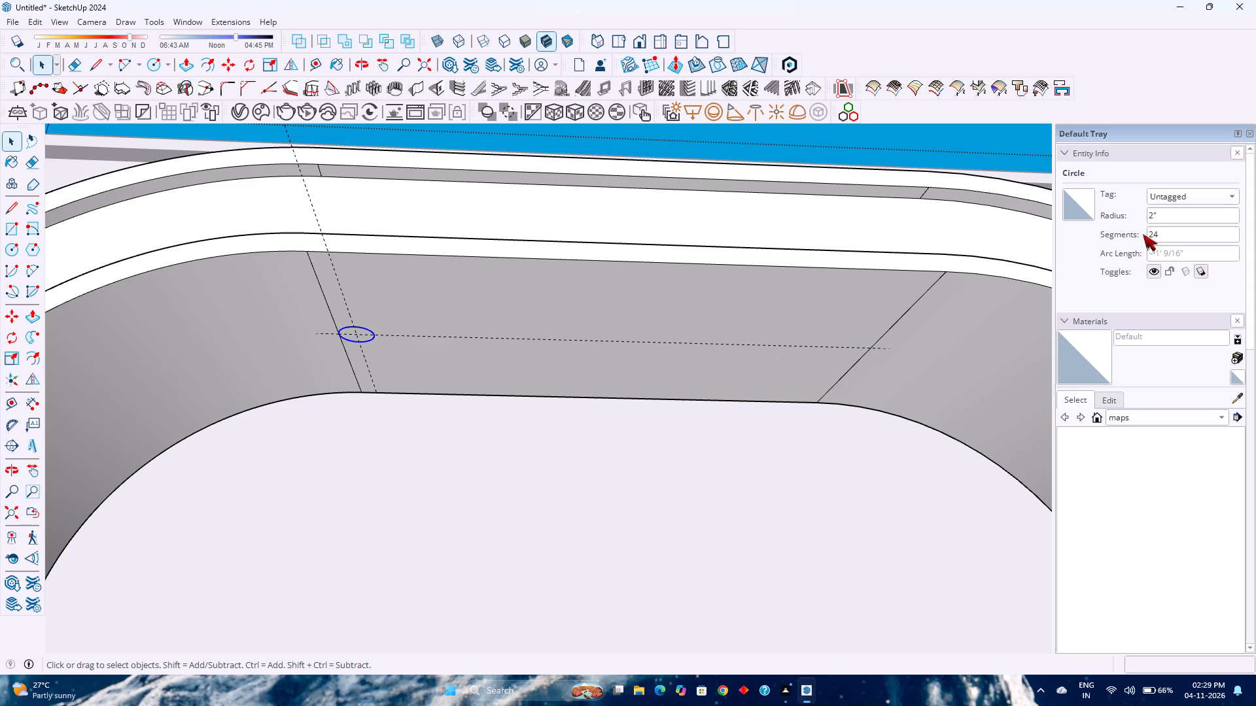
left_click(1179, 228)
key("0")
key("Return")
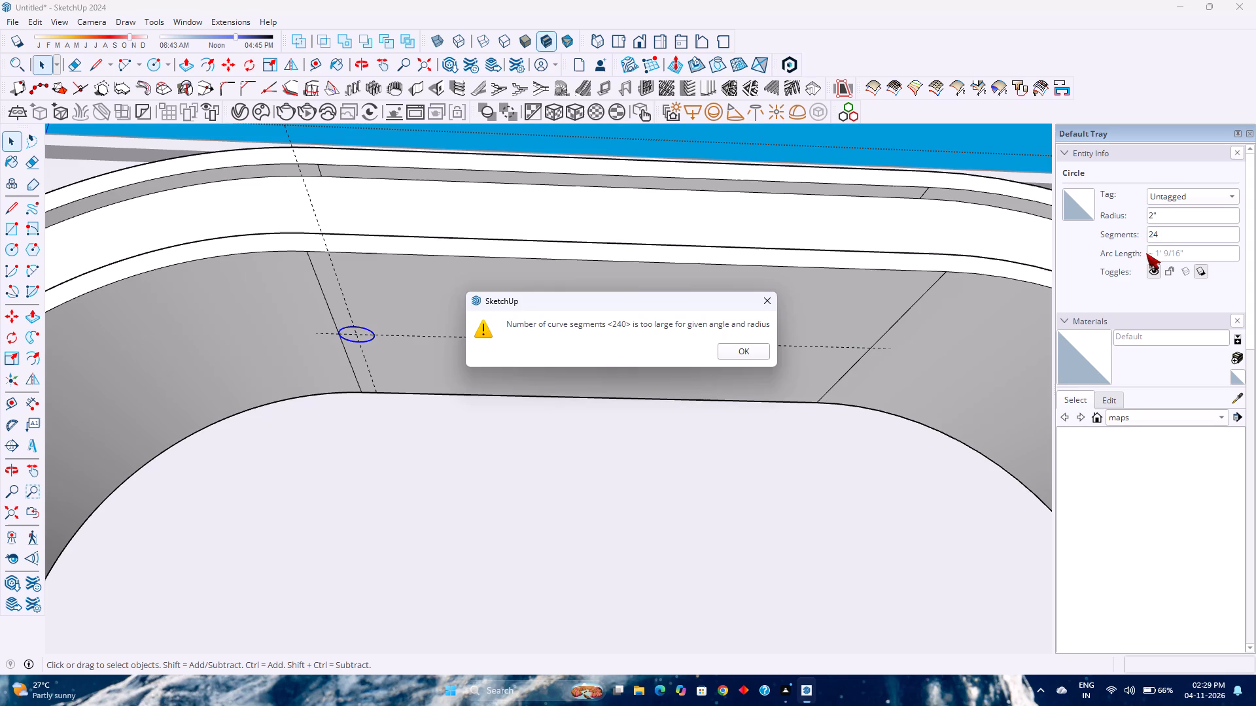
left_click(739, 352)
double_click(1172, 236)
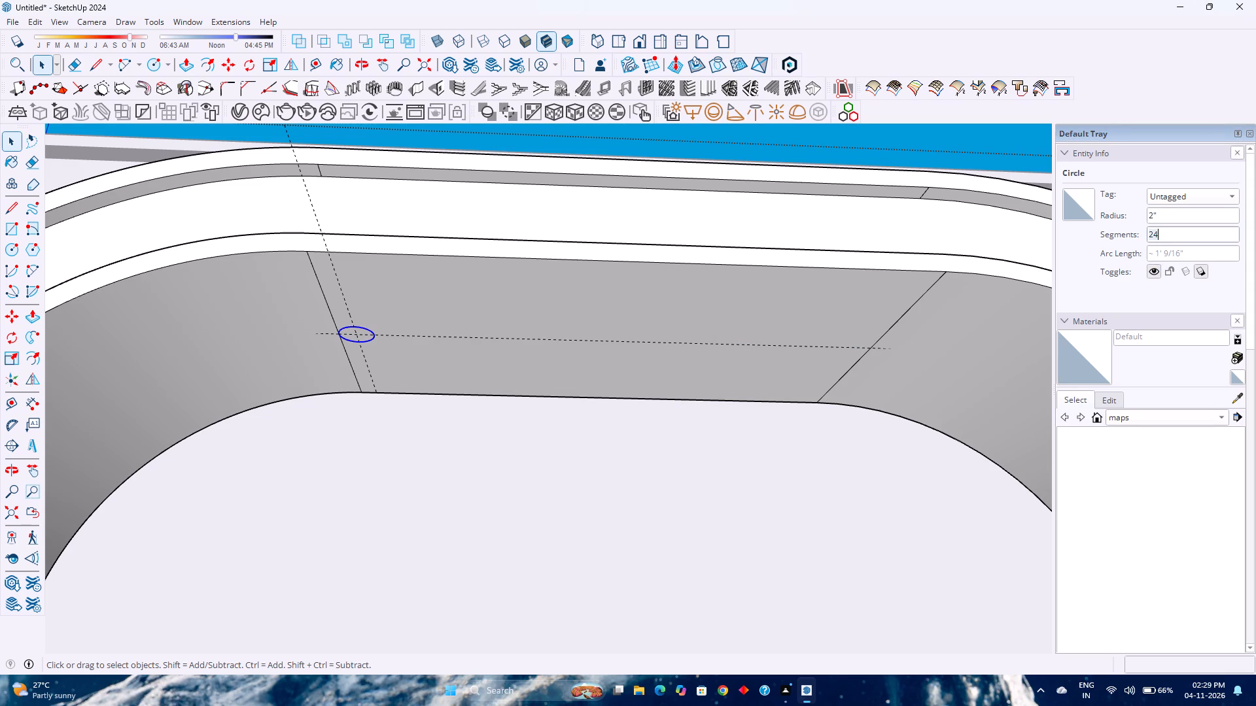
type("18")
key("0")
key("Return")
Flip-copy the circular face about the midpoint of the top run, placing the copy at the opposite seam of the underside.
scroll(351, 361, "up", 8)
left_click(371, 325)
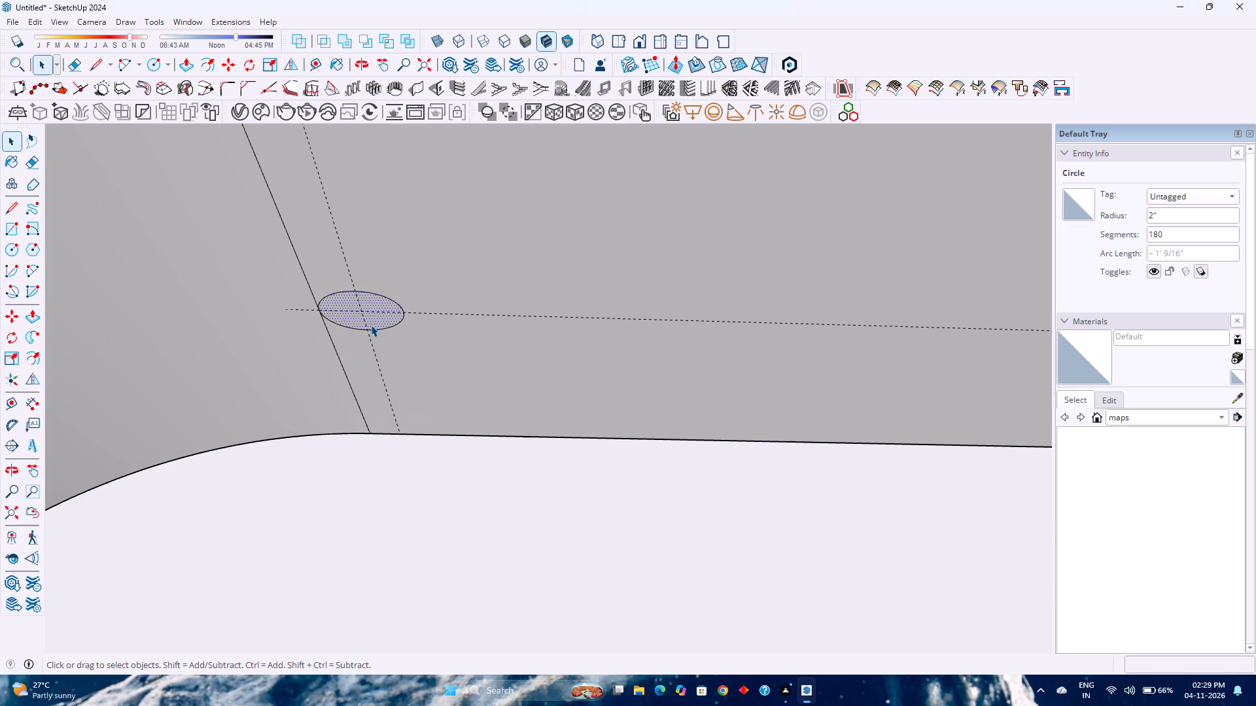
left_click(227, 69)
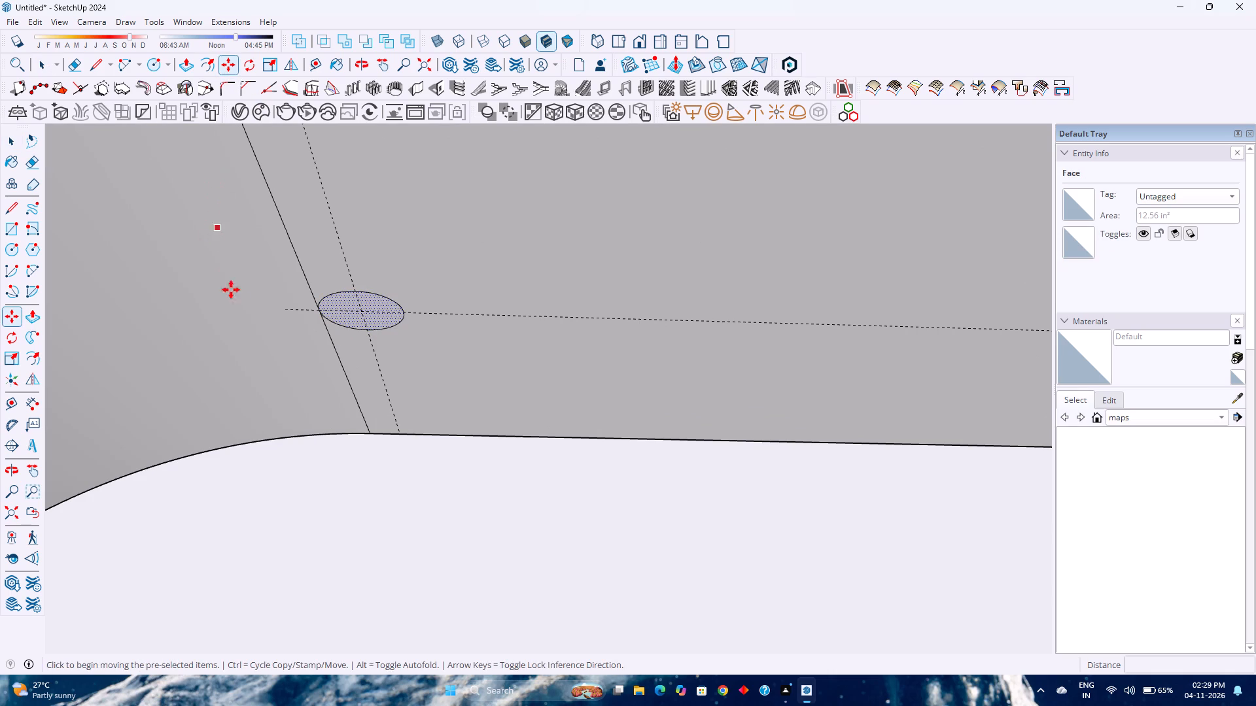
scroll(239, 302, "down", 8)
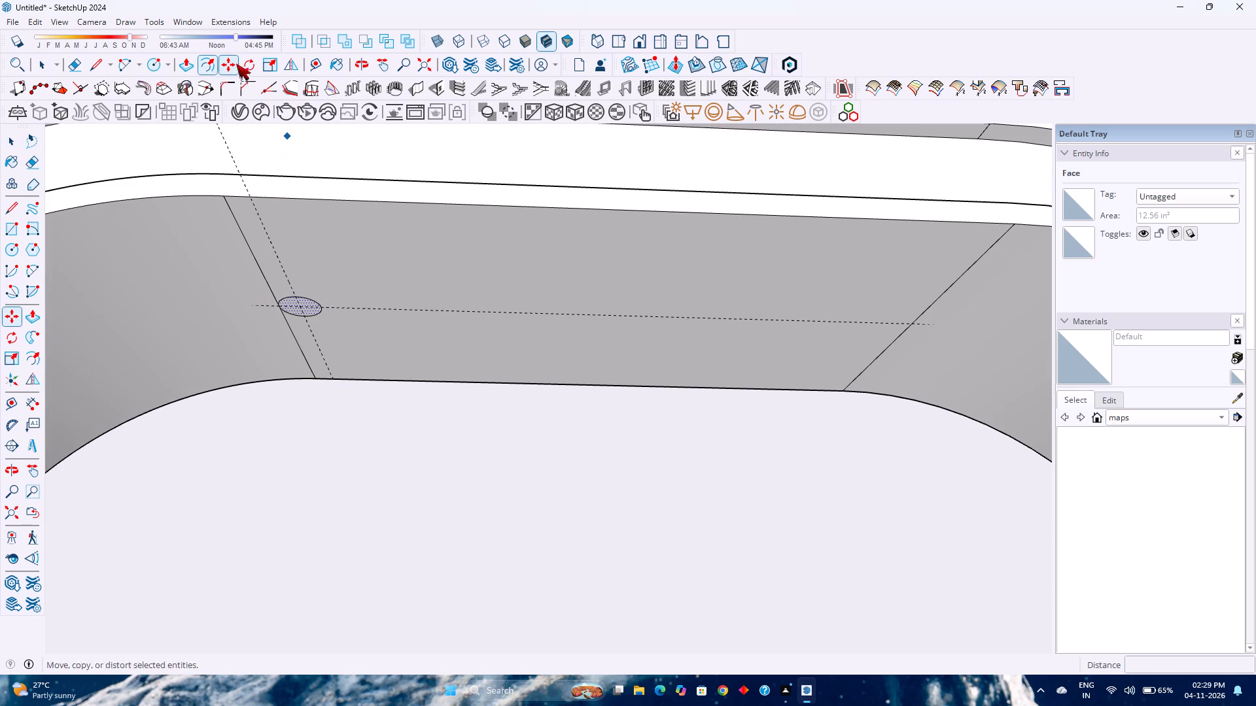
left_click(285, 67)
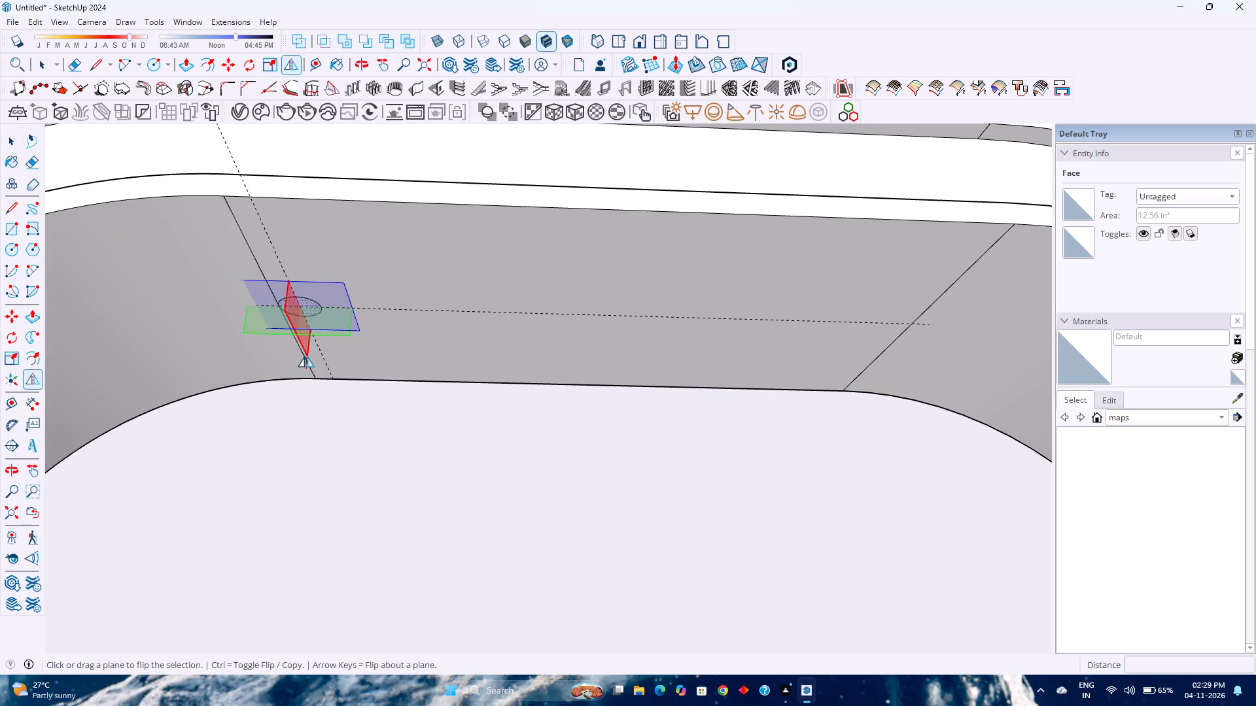
left_click_drag(306, 356, 589, 384)
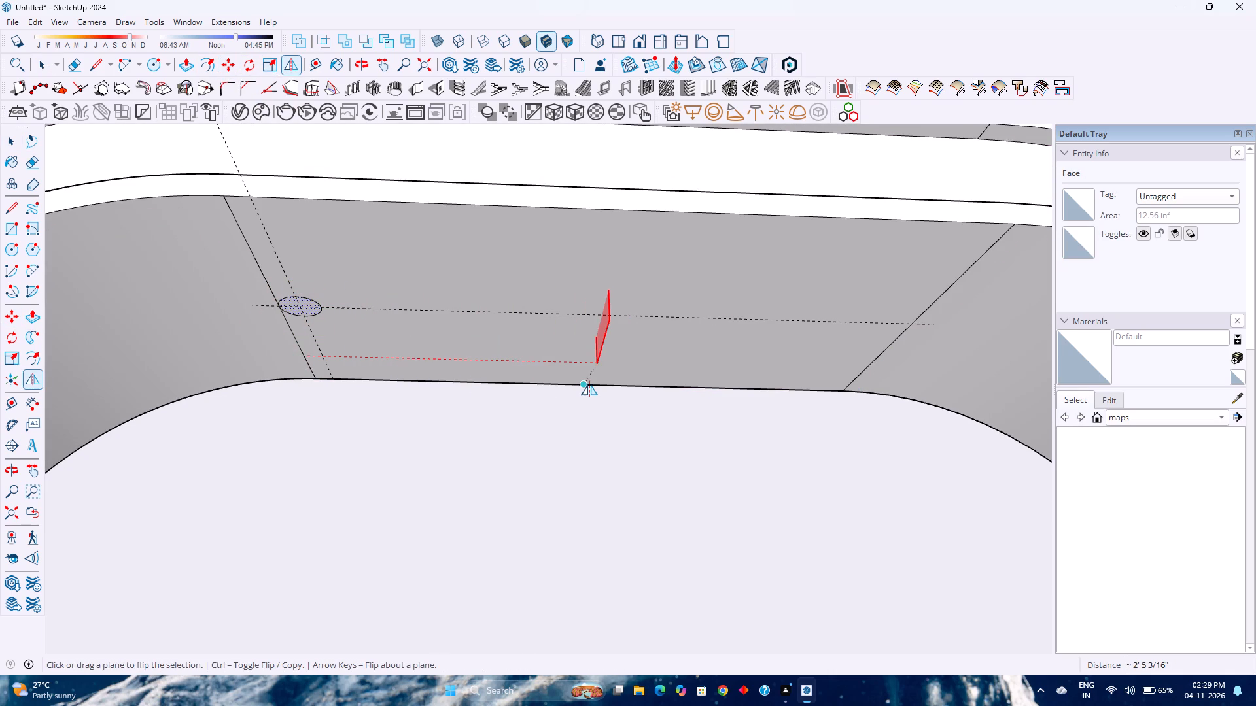
left_click_drag(589, 384, 589, 386)
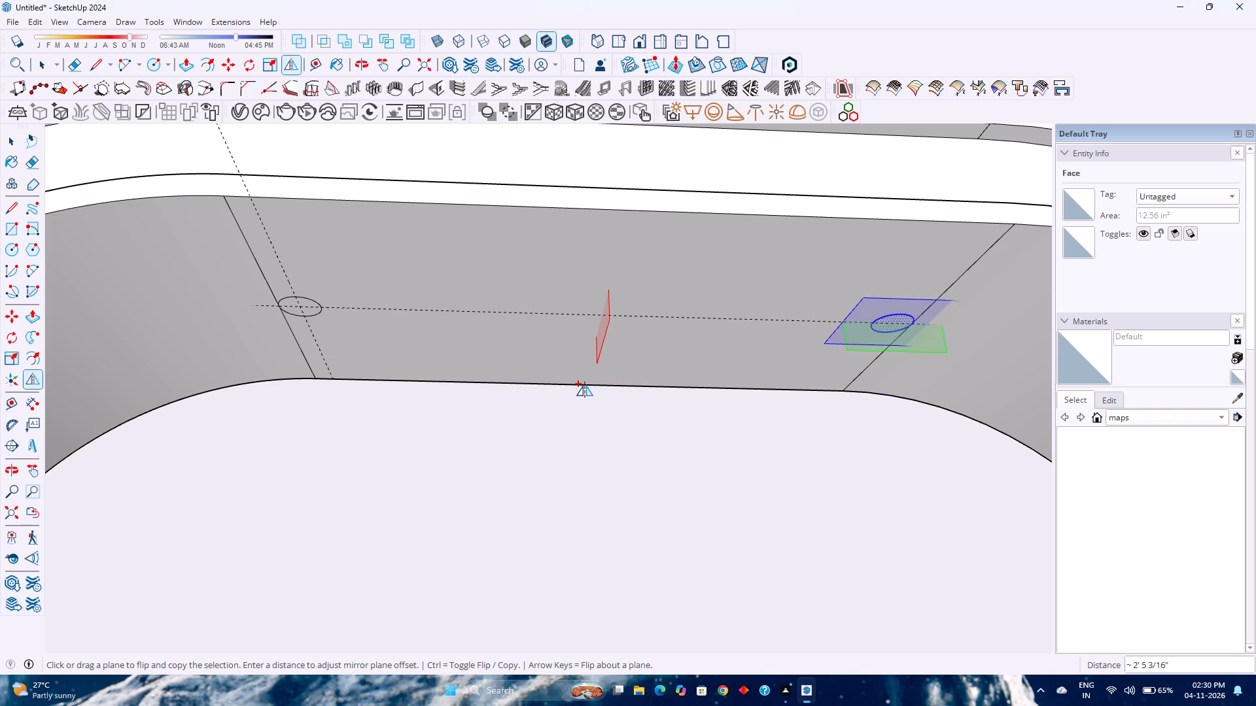
key("space")
Push the mirrored circular face 3" into the band's underside.
key("p")
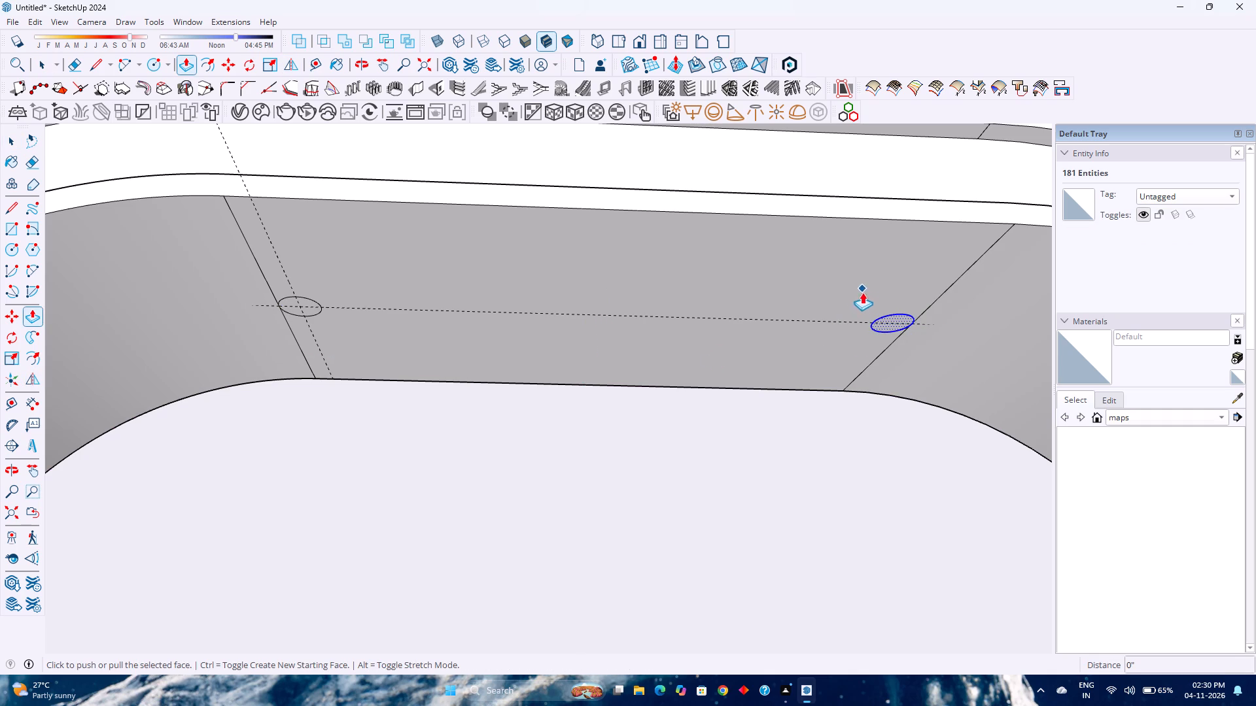
scroll(892, 329, "up", 2)
left_click(891, 327)
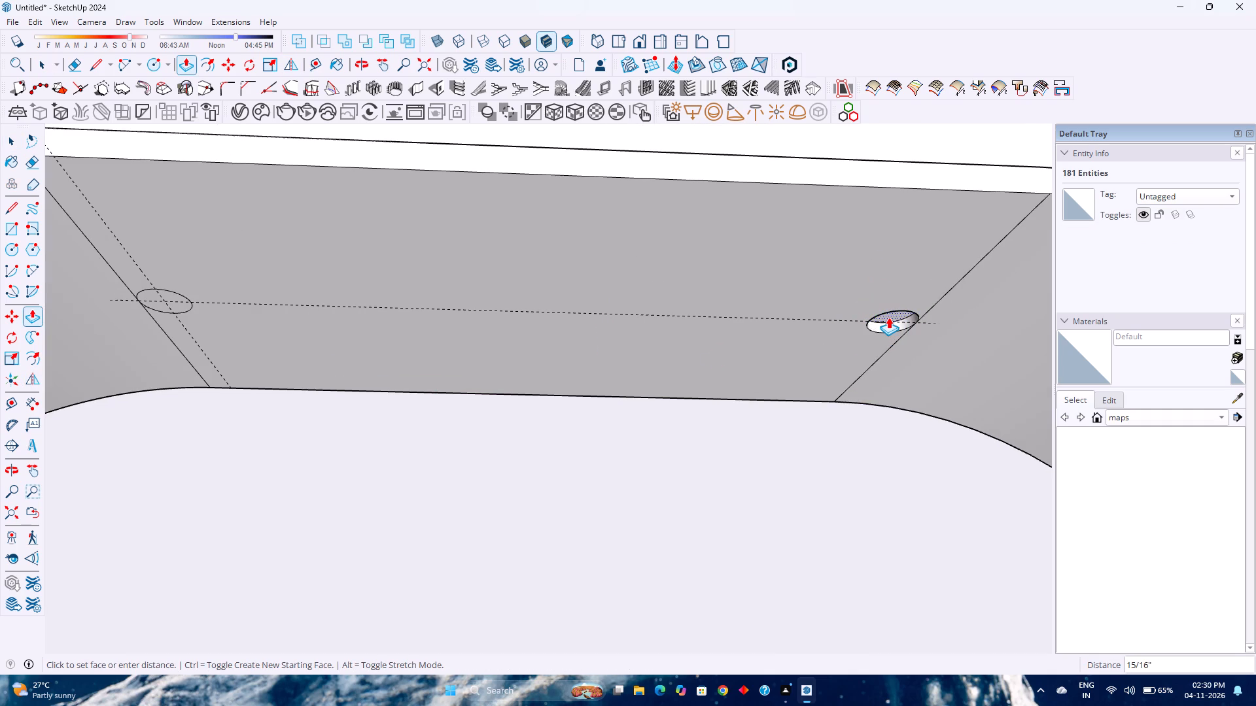
key("2")
key("BackSpace")
key("3")
key("Return")
Repeat the same 3" recess on the original circular face at the short-leg side.
scroll(888, 317, "down", 5)
scroll(888, 317, "up", 1)
scroll(888, 317, "down", 5)
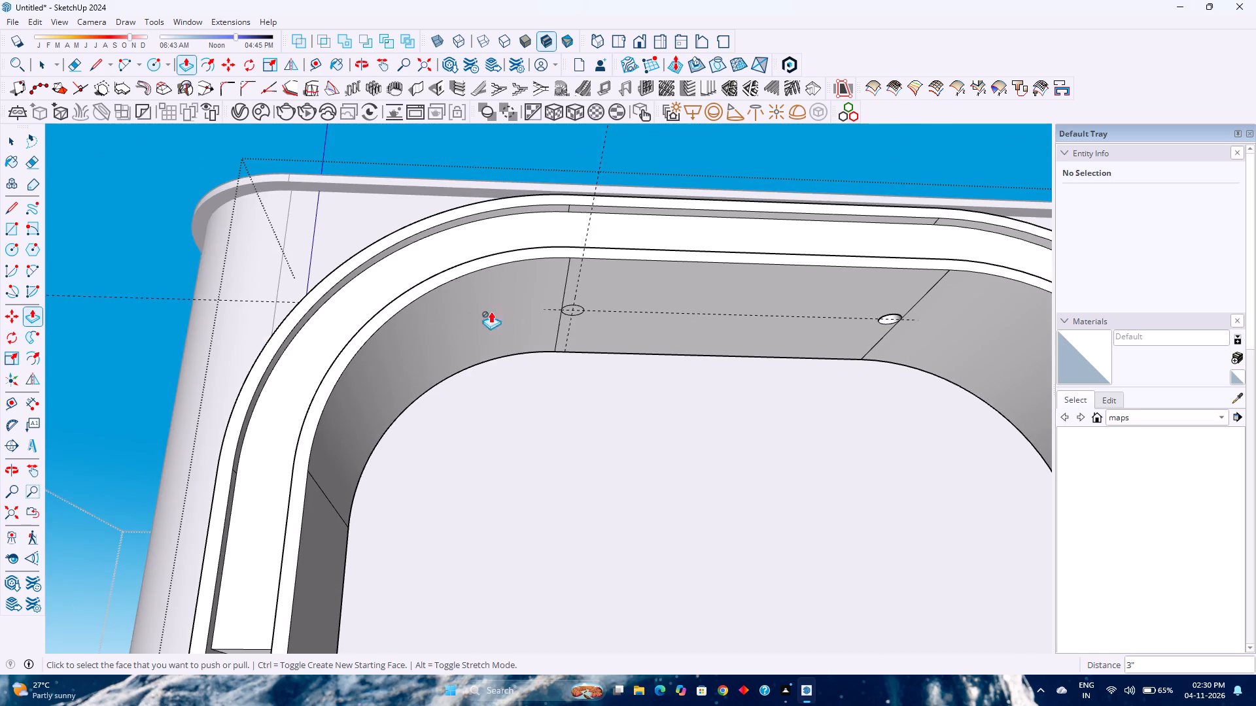
scroll(597, 297, "up", 8)
double_click(570, 315)
scroll(500, 356, "down", 5)
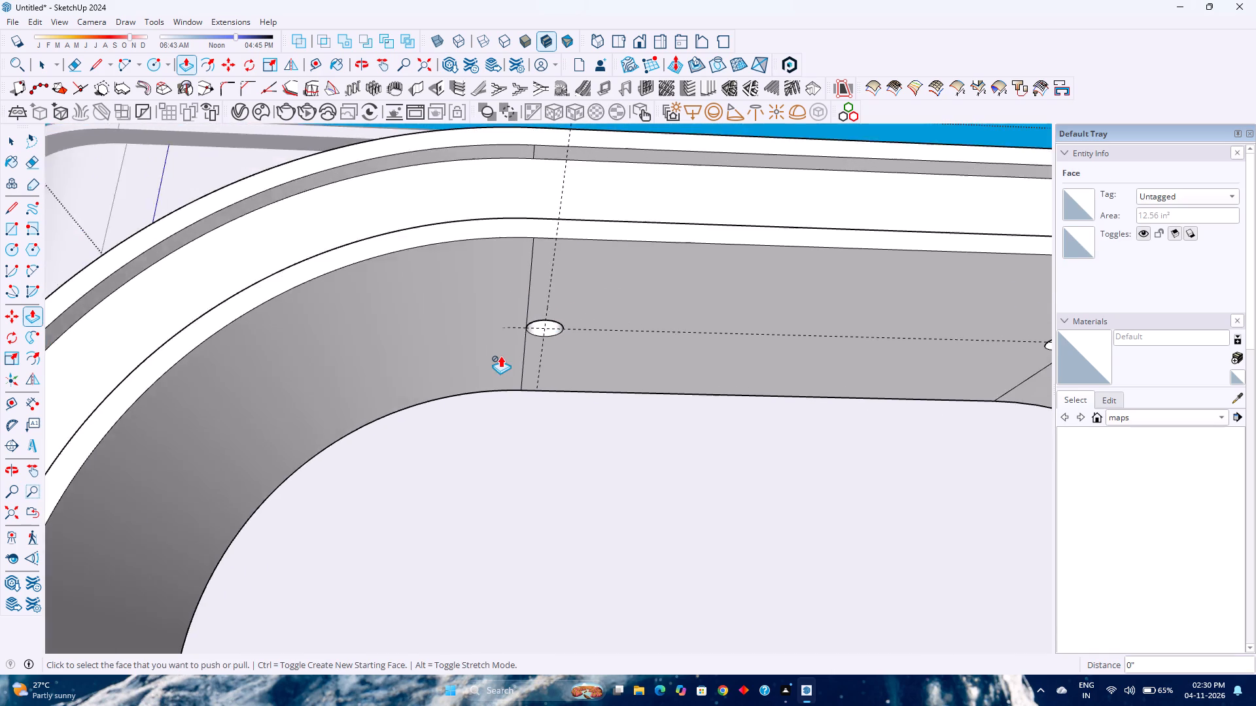
key("space")
Delete all guides from the model.
scroll(500, 356, "down", 5)
key("Escape")
scroll(500, 356, "down", 9)
middle_click_drag(563, 384, 556, 363)
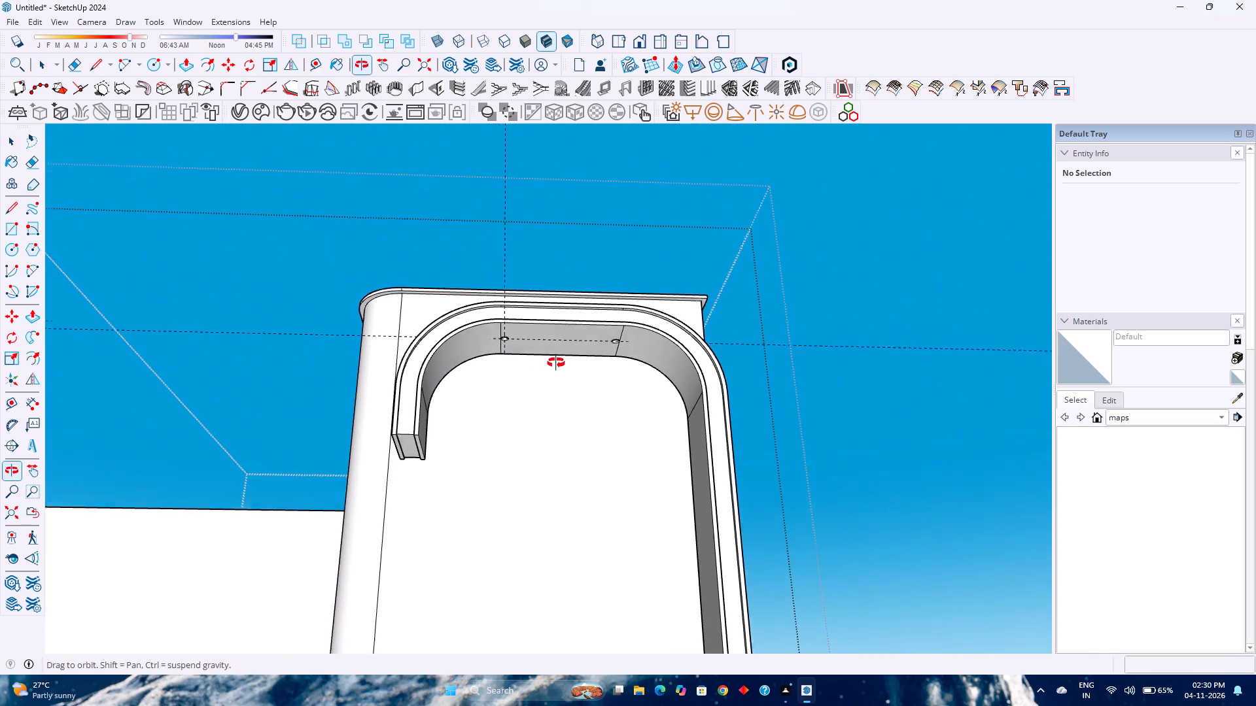
middle_click_drag(556, 363, 556, 362)
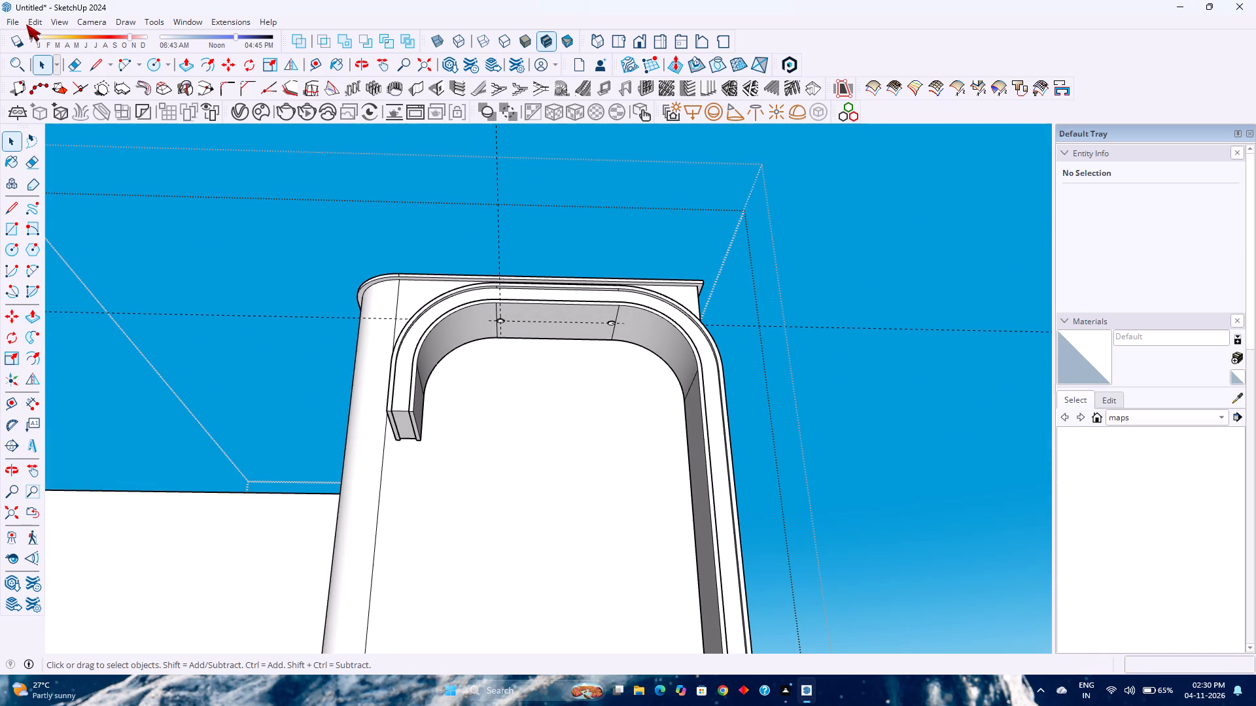
left_click(29, 22)
left_click(74, 147)
Examine the whole building from below and from the front, including the band and its two underside recesses.
scroll(457, 297, "down", 4)
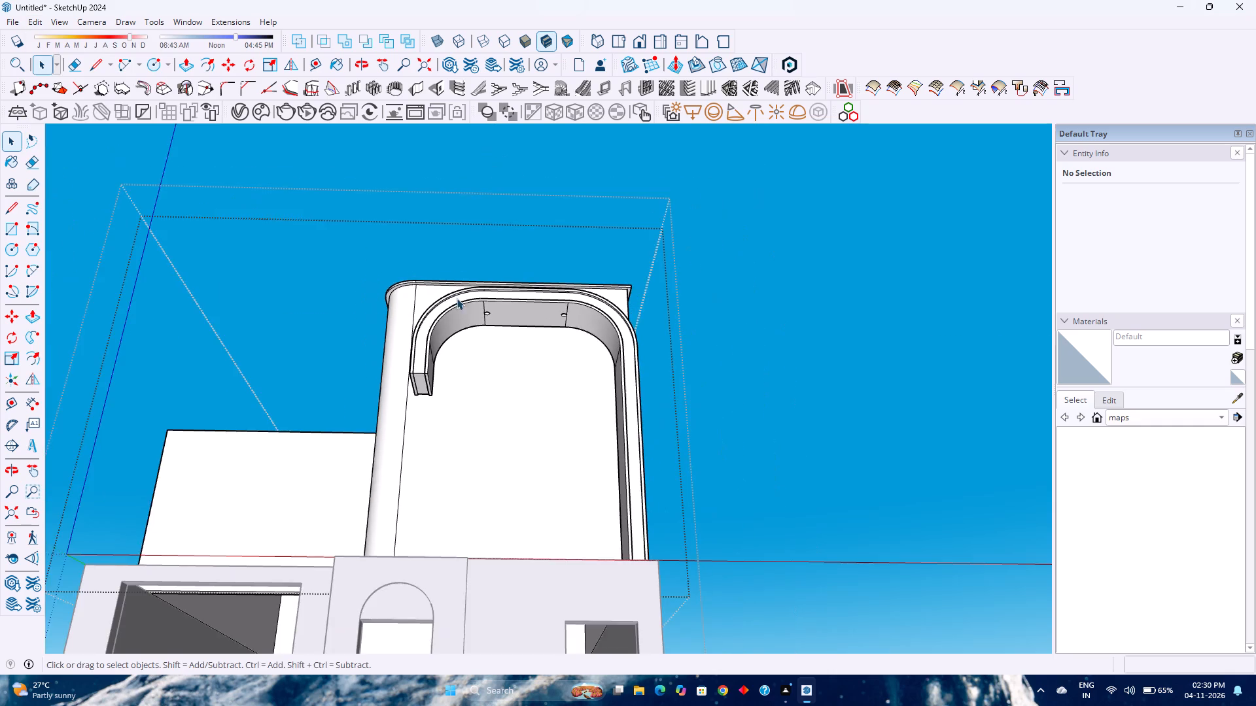
middle_click_drag(432, 337, 563, 288, "shift")
middle_click(563, 288, "shift")
scroll(565, 288, "down", 2)
middle_click_drag(564, 288, 544, 363)
middle_click_drag(540, 373, 557, 323, "shift")
scroll(567, 315, "down", 2)
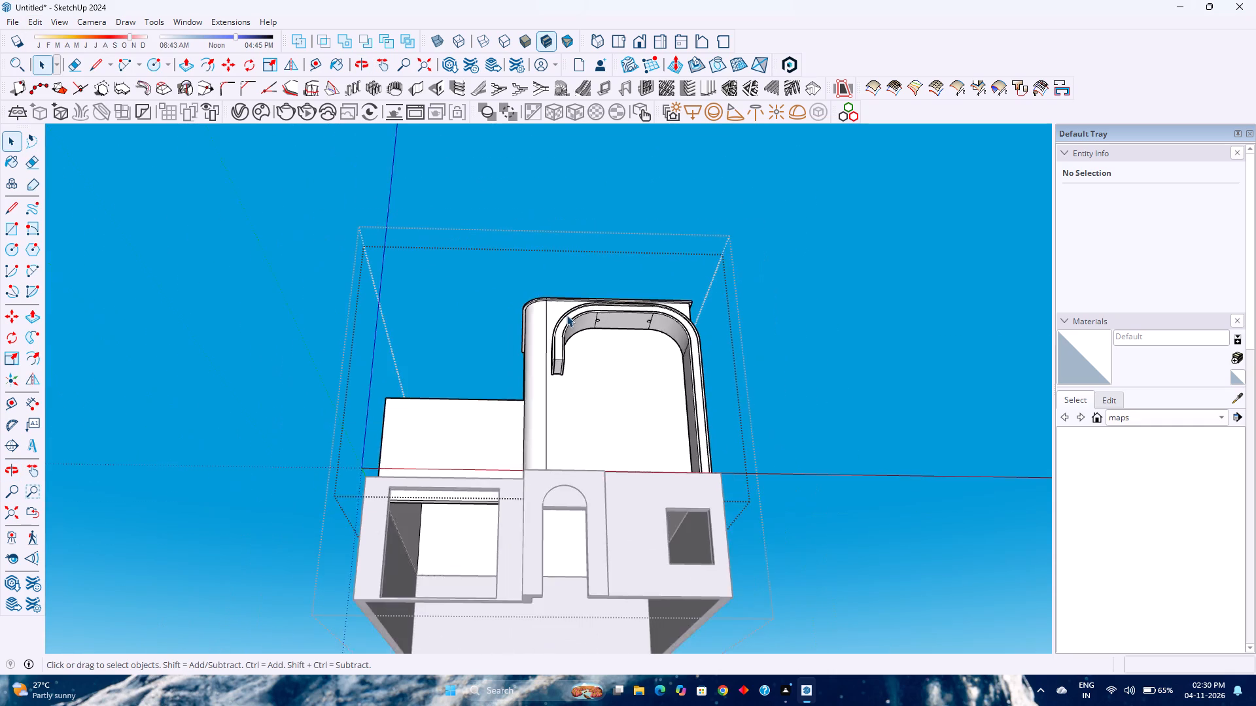
scroll(567, 315, "down", 4)
left_click(800, 311)
middle_click_drag(717, 301, 667, 380)
middle_click(665, 382)
scroll(621, 401, "up", 1)
middle_click_drag(620, 399, 657, 333, "shift")
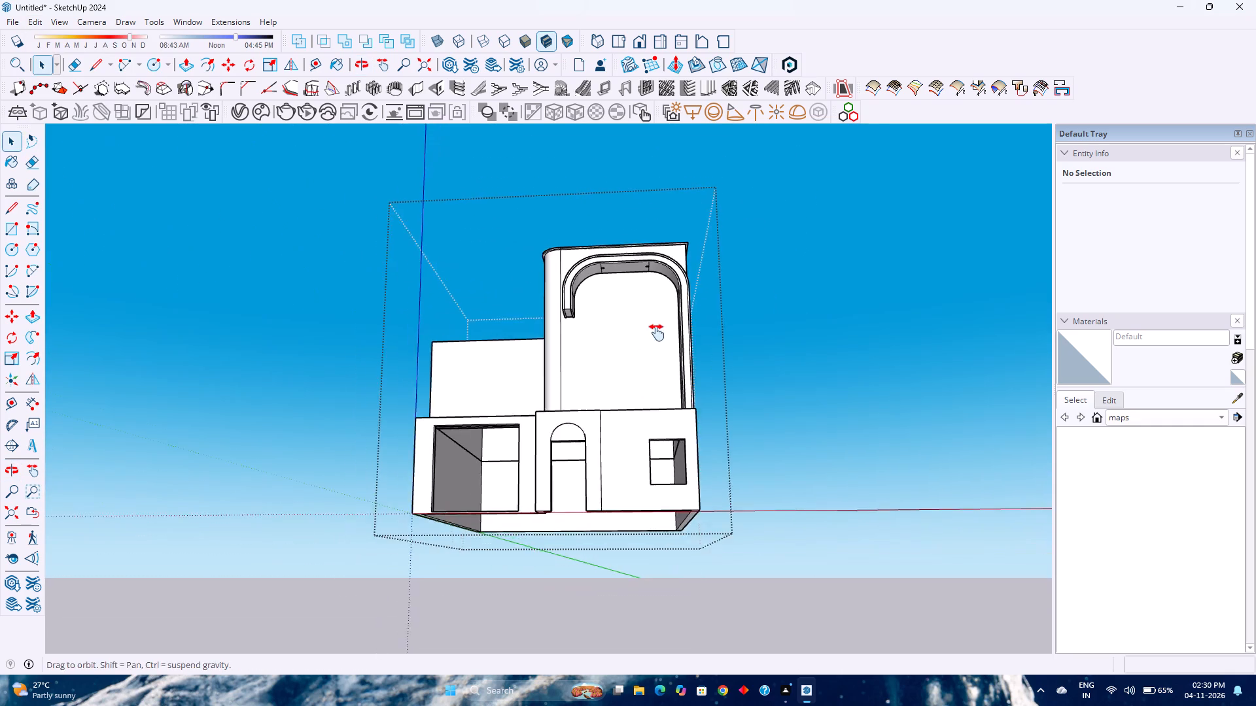
middle_click_drag(657, 333, 655, 336, "shift")
middle_click(657, 333, "shift")
middle_click_drag(659, 331, 678, 373)
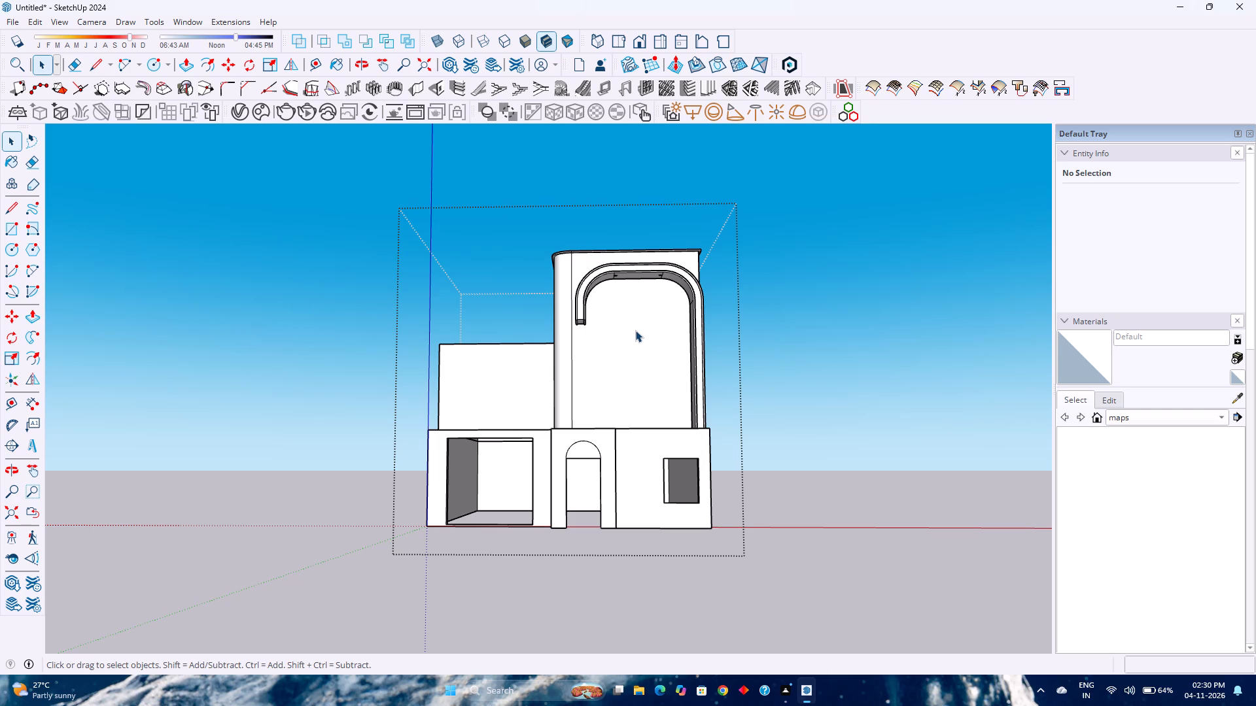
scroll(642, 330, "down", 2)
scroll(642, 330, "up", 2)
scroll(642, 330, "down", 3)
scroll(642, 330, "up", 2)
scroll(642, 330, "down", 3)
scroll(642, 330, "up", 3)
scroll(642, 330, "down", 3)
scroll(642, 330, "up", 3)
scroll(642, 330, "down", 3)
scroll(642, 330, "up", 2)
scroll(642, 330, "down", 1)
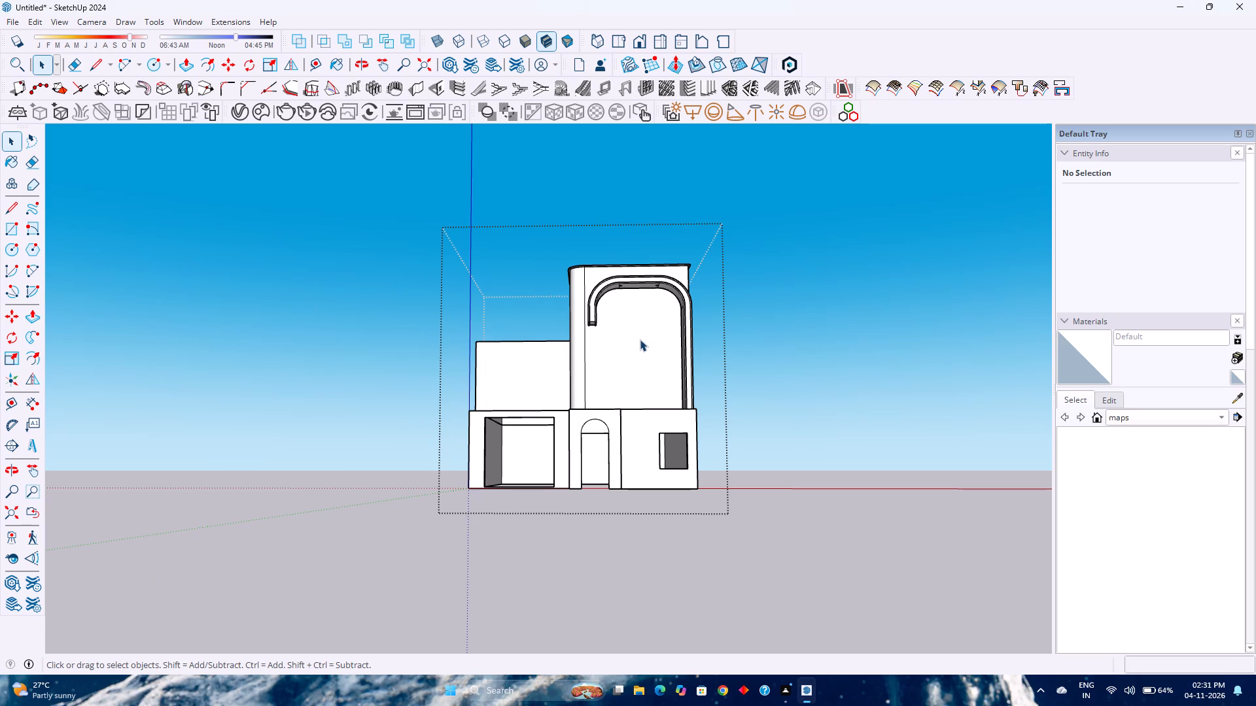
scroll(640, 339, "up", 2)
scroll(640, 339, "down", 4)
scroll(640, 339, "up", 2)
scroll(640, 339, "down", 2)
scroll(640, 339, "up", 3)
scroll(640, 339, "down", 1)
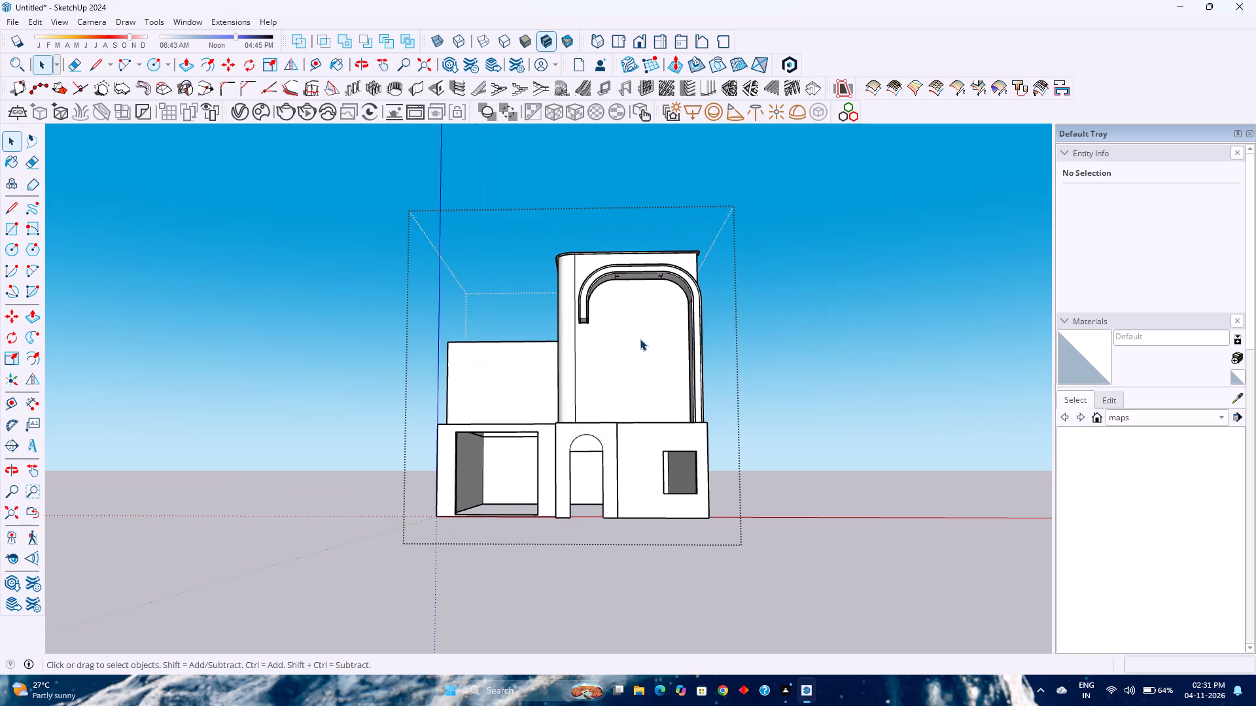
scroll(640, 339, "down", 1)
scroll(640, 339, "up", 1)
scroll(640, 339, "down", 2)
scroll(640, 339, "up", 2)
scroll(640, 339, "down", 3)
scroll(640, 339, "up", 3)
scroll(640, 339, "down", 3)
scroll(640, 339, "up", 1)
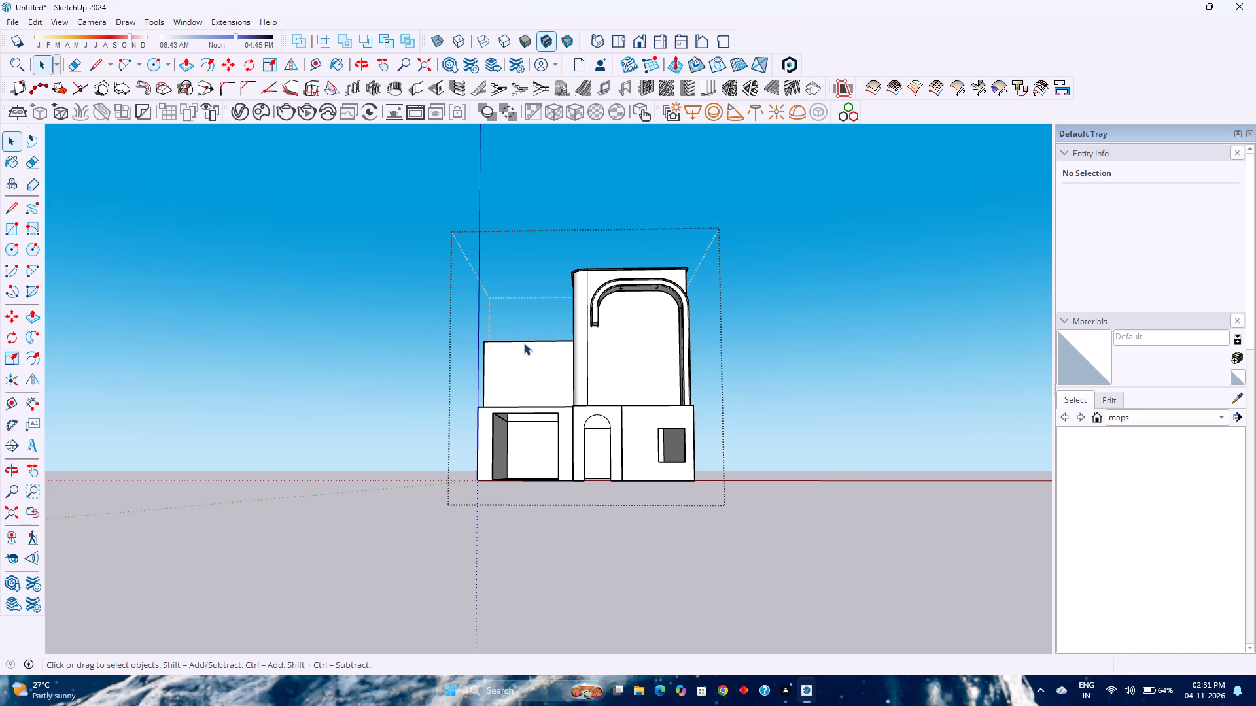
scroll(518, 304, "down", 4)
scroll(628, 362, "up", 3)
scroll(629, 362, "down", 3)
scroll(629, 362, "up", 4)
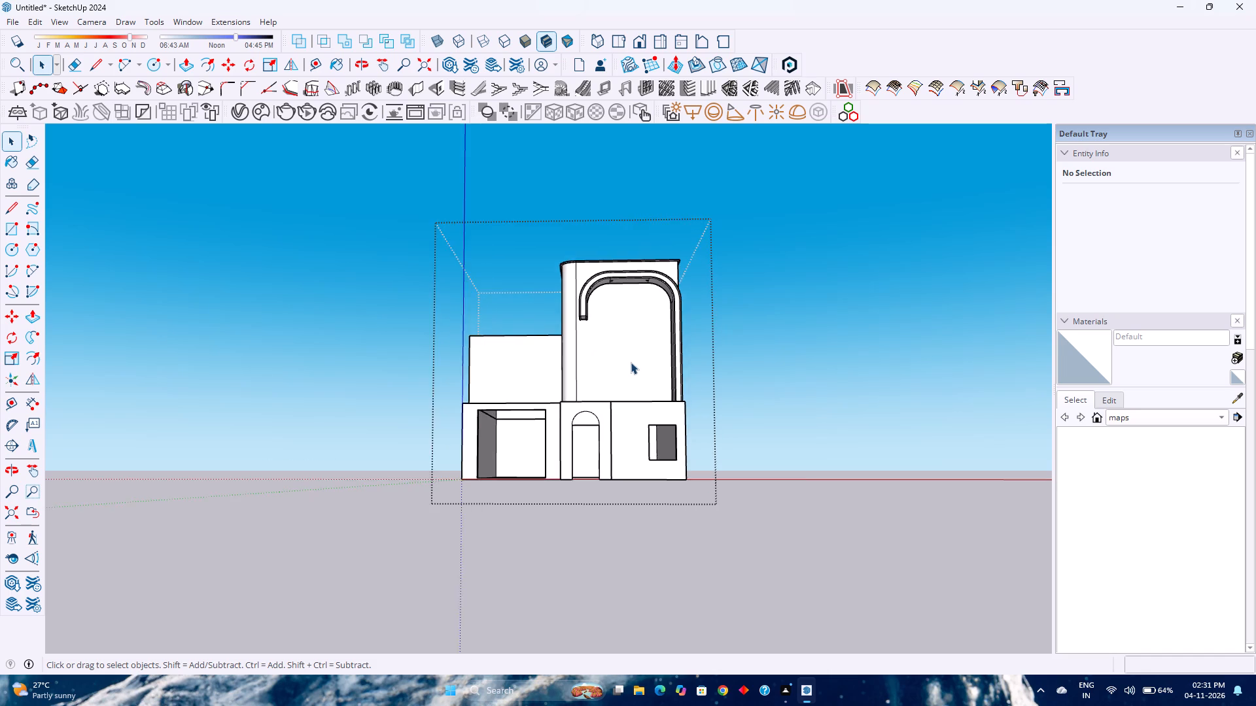
Examine the lower storey, set-back upper walls and raised block from the sides and from above.
scroll(631, 362, "up", 6)
middle_click_drag(655, 356, 572, 311)
middle_click(572, 311)
scroll(389, 309, "up", 1)
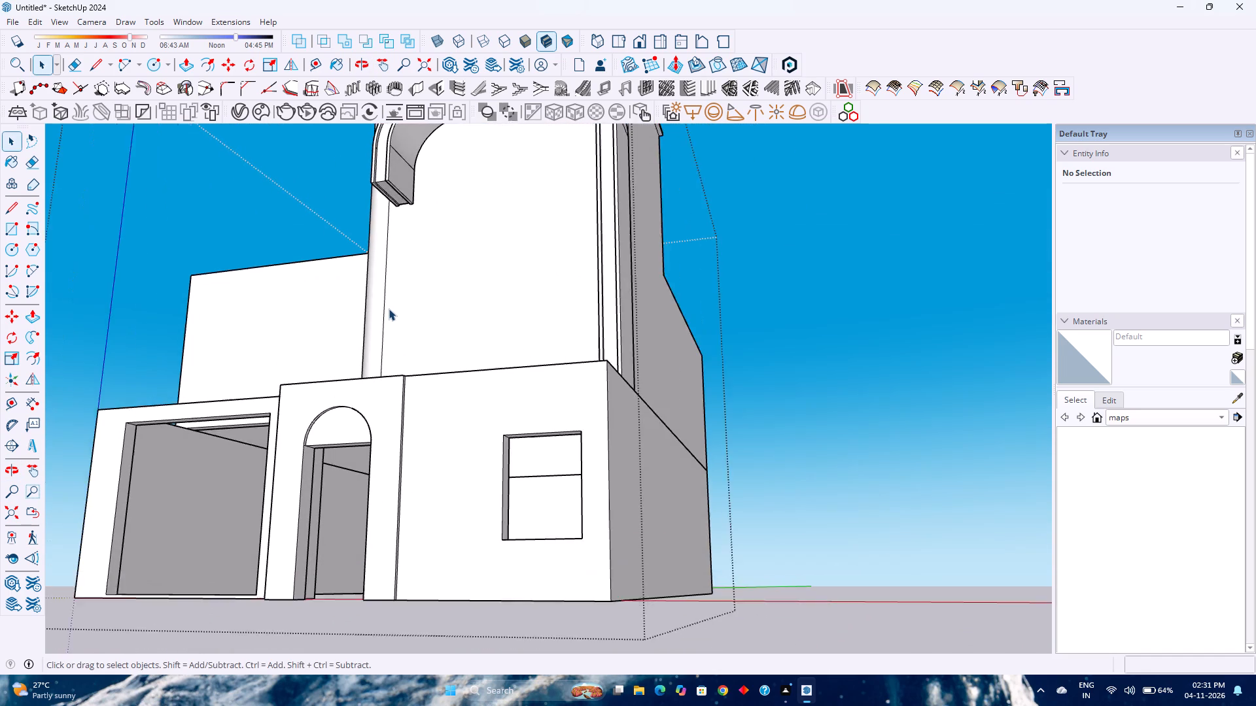
scroll(389, 309, "down", 3)
middle_click_drag(389, 309, 451, 499)
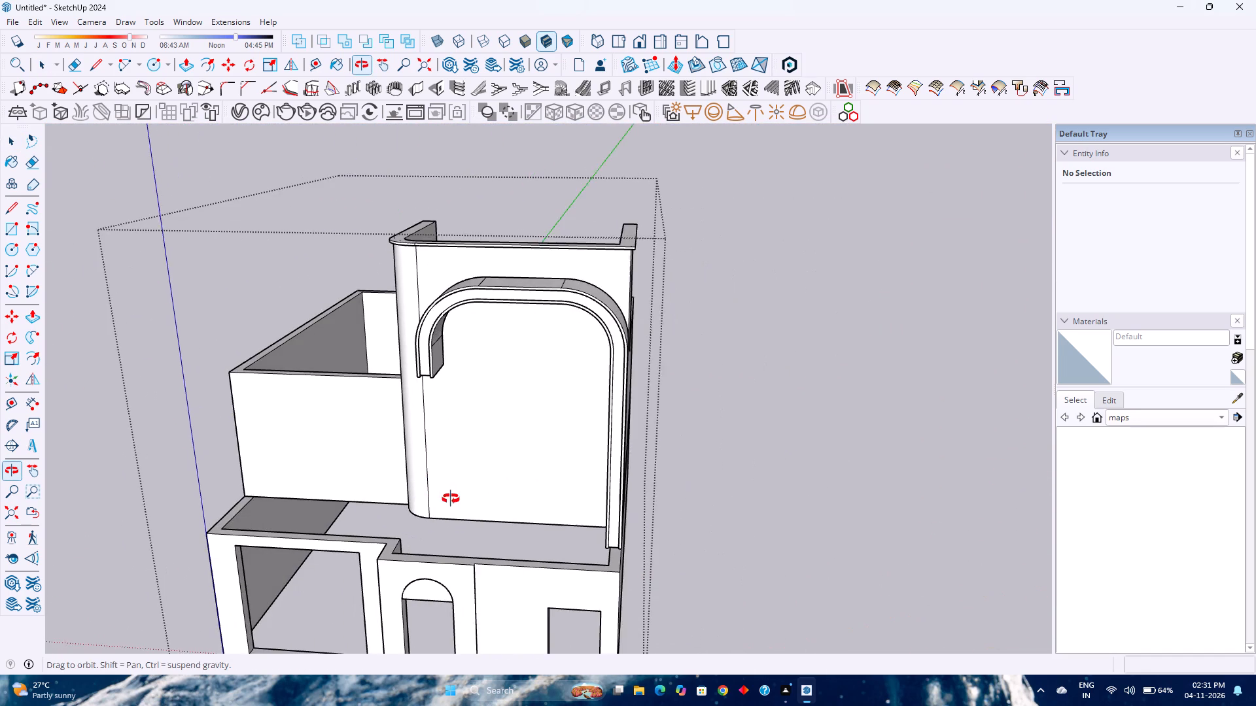
middle_click_drag(451, 499, 454, 498)
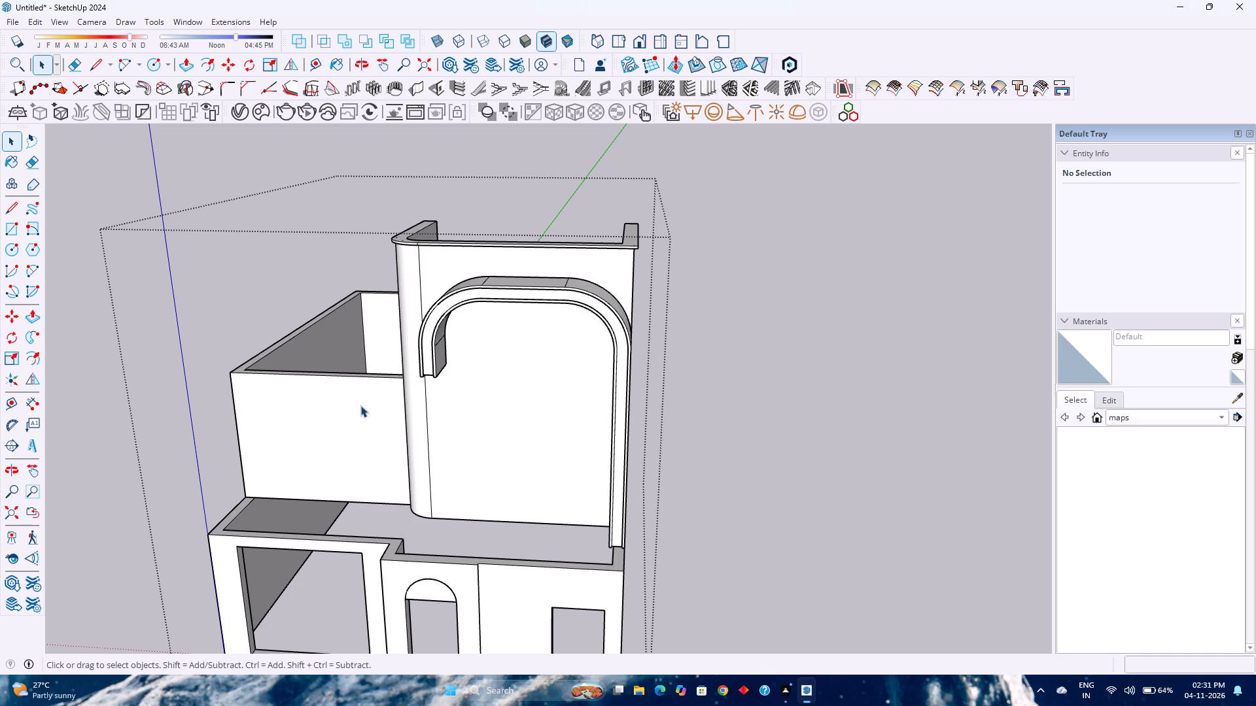
scroll(271, 414, "up", 2)
middle_click_drag(271, 414, 666, 406)
middle_click(666, 406)
middle_click_drag(712, 471, 344, 461)
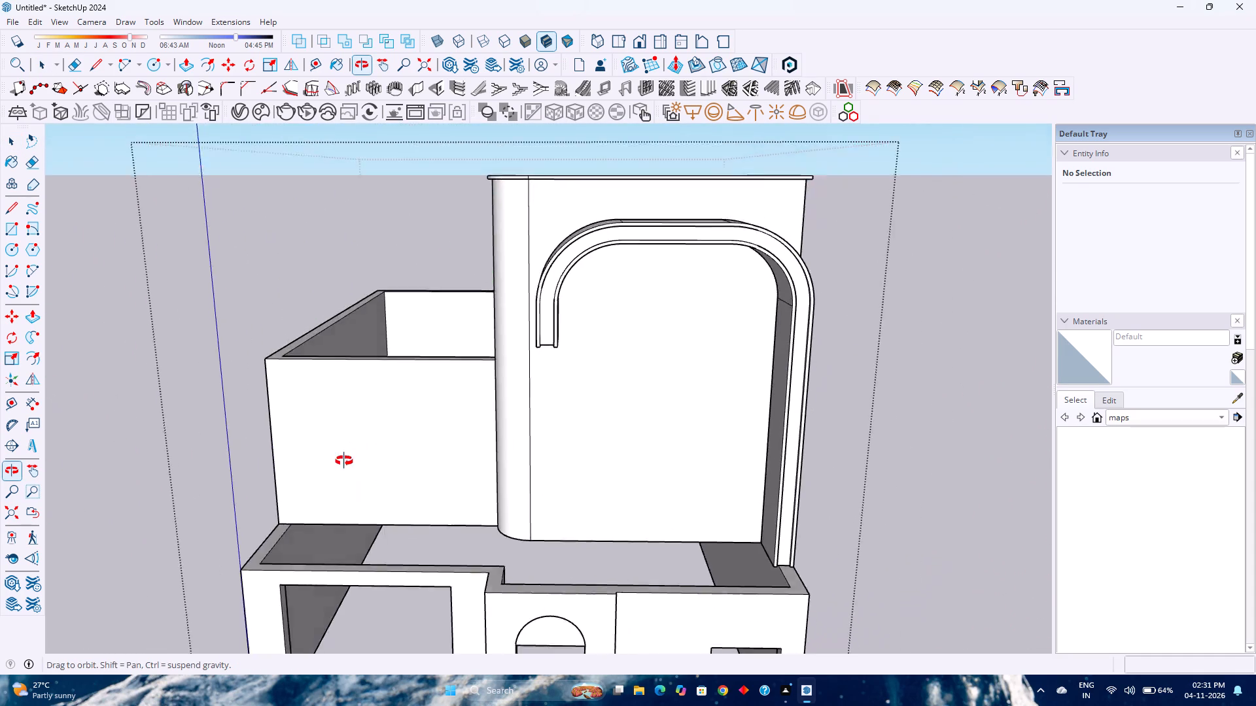
middle_click_drag(344, 461, 718, 572)
middle_click(718, 571)
scroll(712, 456, "up", 4)
middle_click_drag(710, 447, 616, 509)
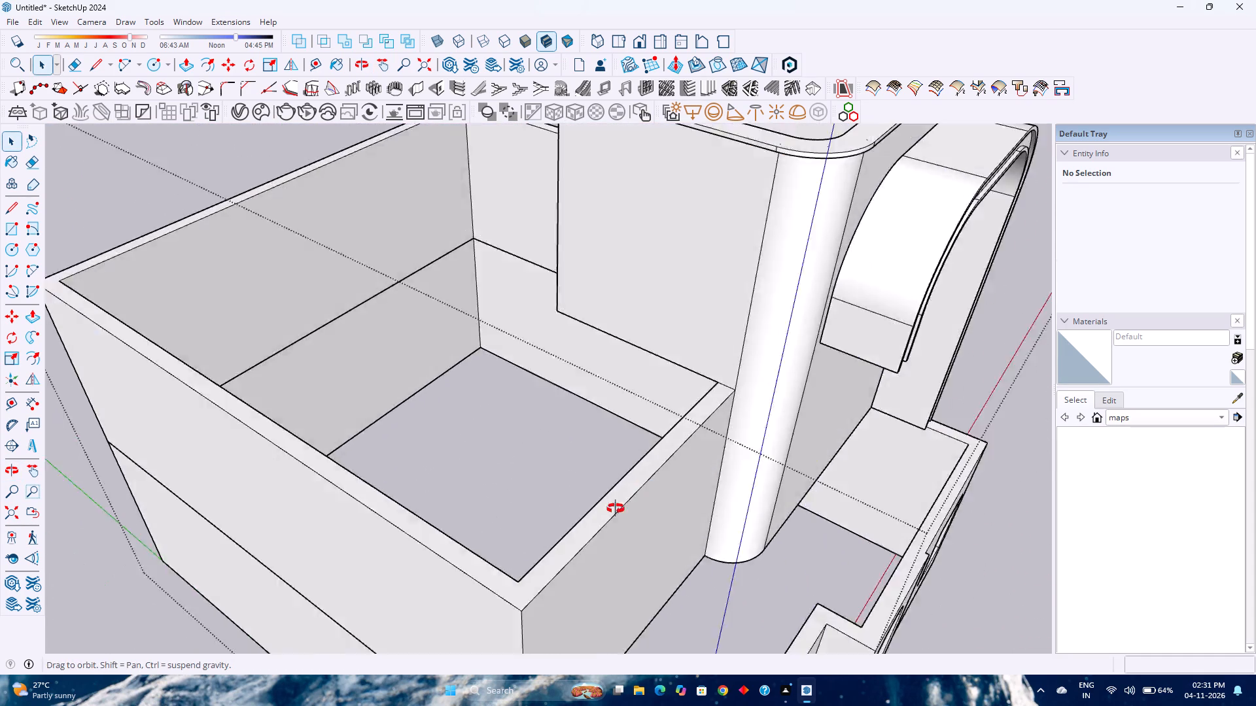
middle_click_drag(616, 509, 402, 550)
scroll(400, 532, "down", 10)
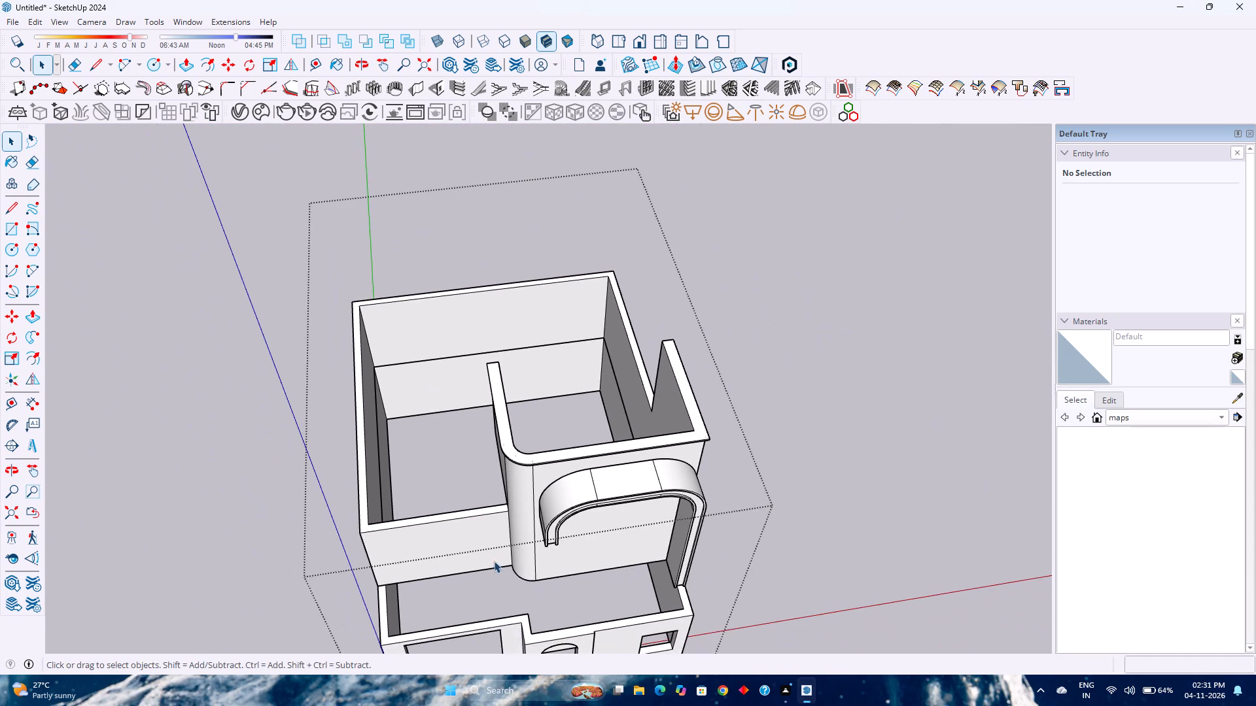
Examine the building from above, from the side of the band's long leg and from the front.
middle_click_drag(544, 568, 383, 417)
middle_click(383, 417)
scroll(633, 543, "up", 2)
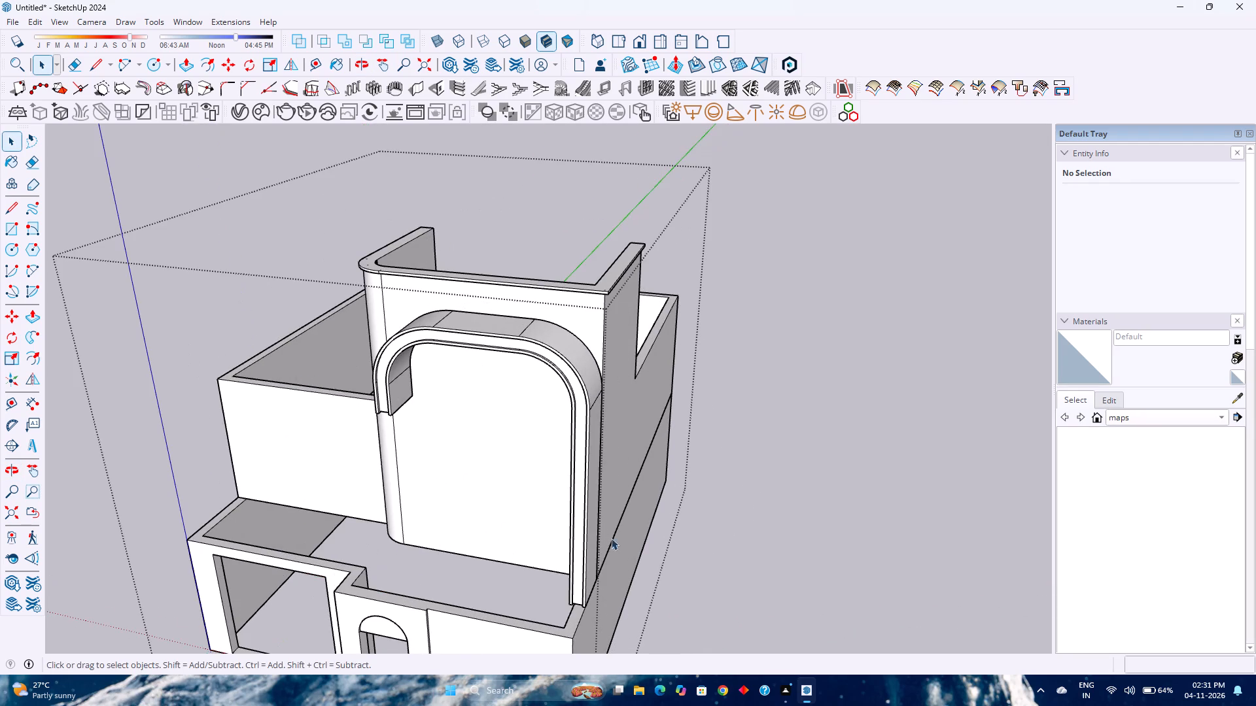
middle_click_drag(608, 537, 539, 435)
middle_click(539, 435)
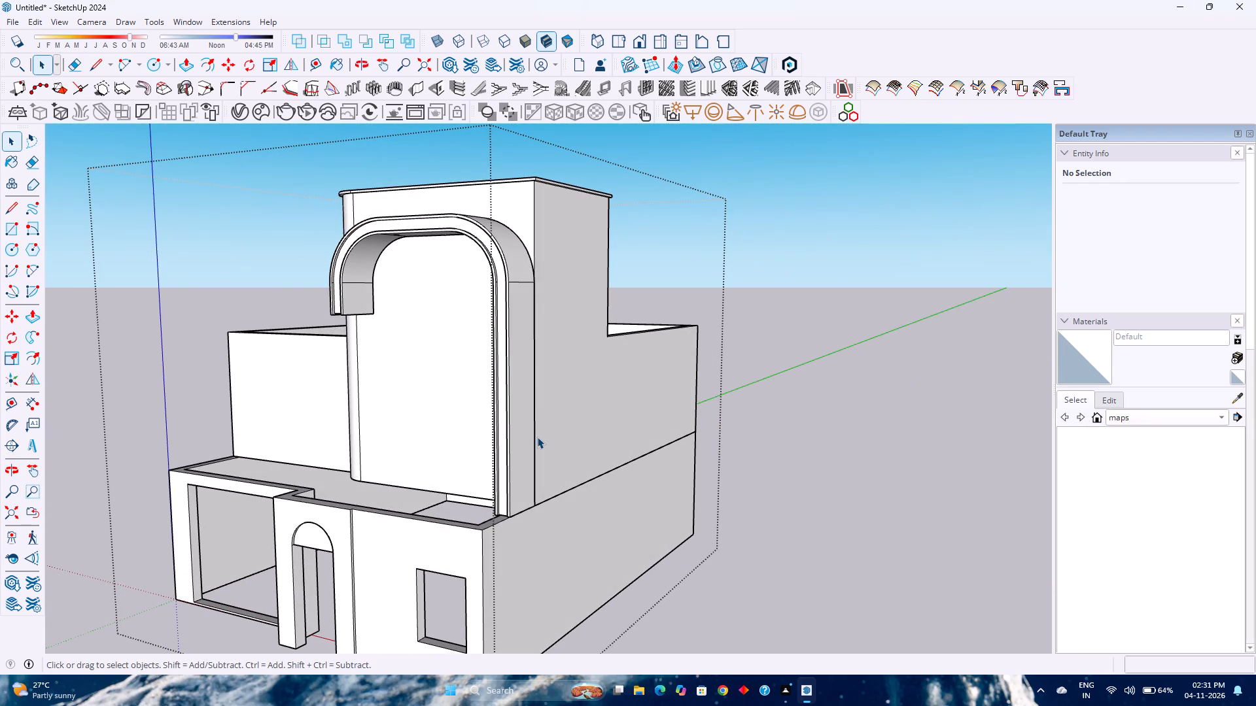
scroll(498, 435, "up", 2)
scroll(498, 435, "down", 2)
scroll(498, 435, "up", 2)
scroll(498, 435, "down", 4)
scroll(498, 435, "up", 1)
scroll(498, 435, "down", 1)
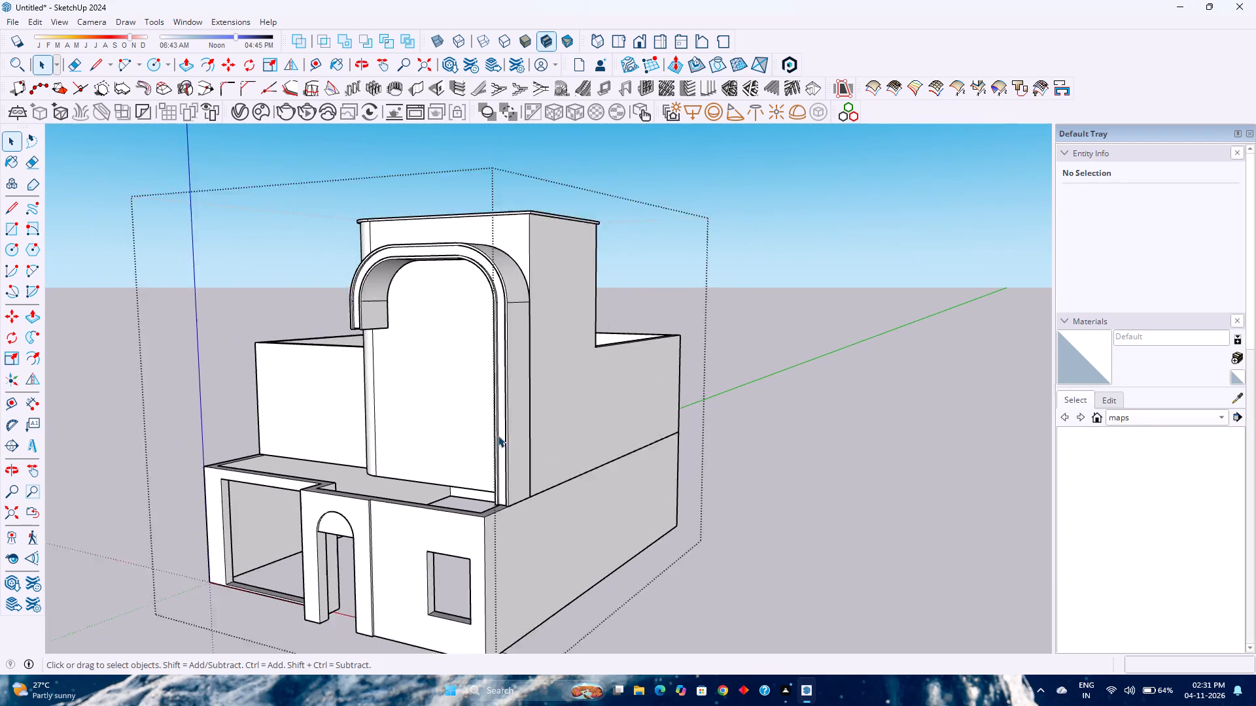
scroll(498, 435, "down", 4)
middle_click_drag(391, 430, 581, 424)
middle_click(582, 424)
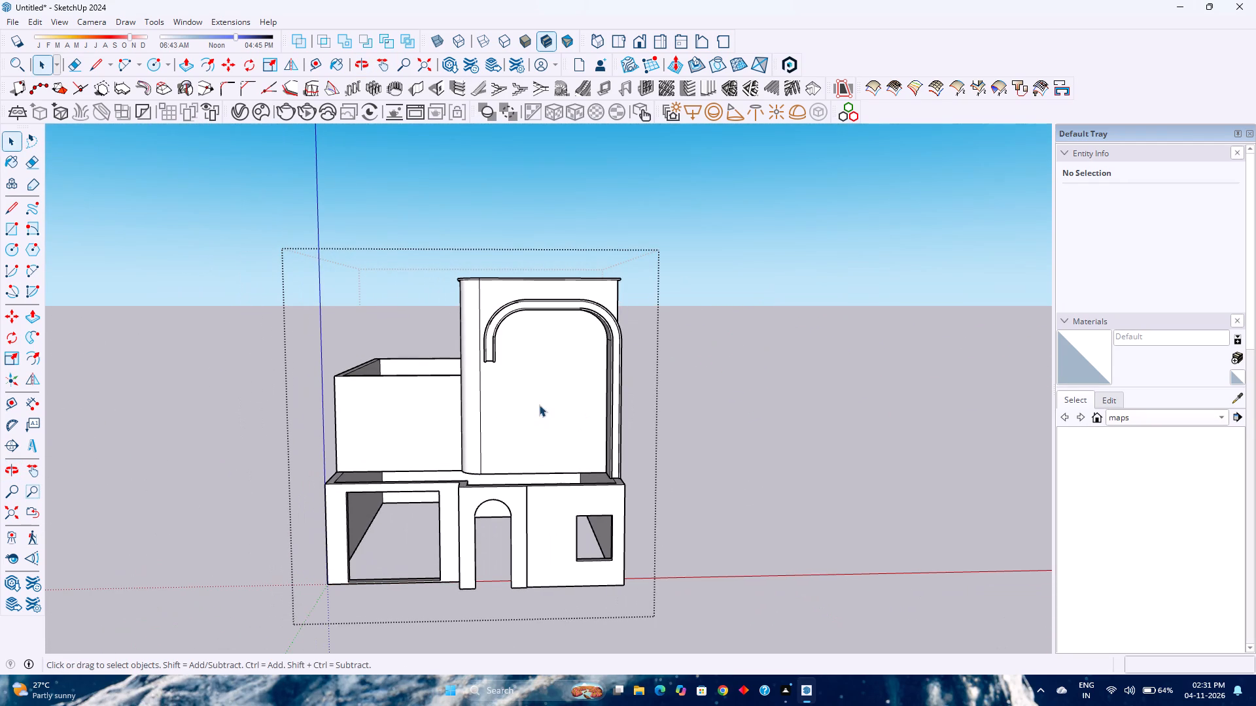
Open the upper-storey group and place a vertical guide 2'9" inward from the inner edge of the band's long leg on the front wall.
scroll(592, 383, "up", 3)
double_click(592, 383)
scroll(591, 383, "up", 2)
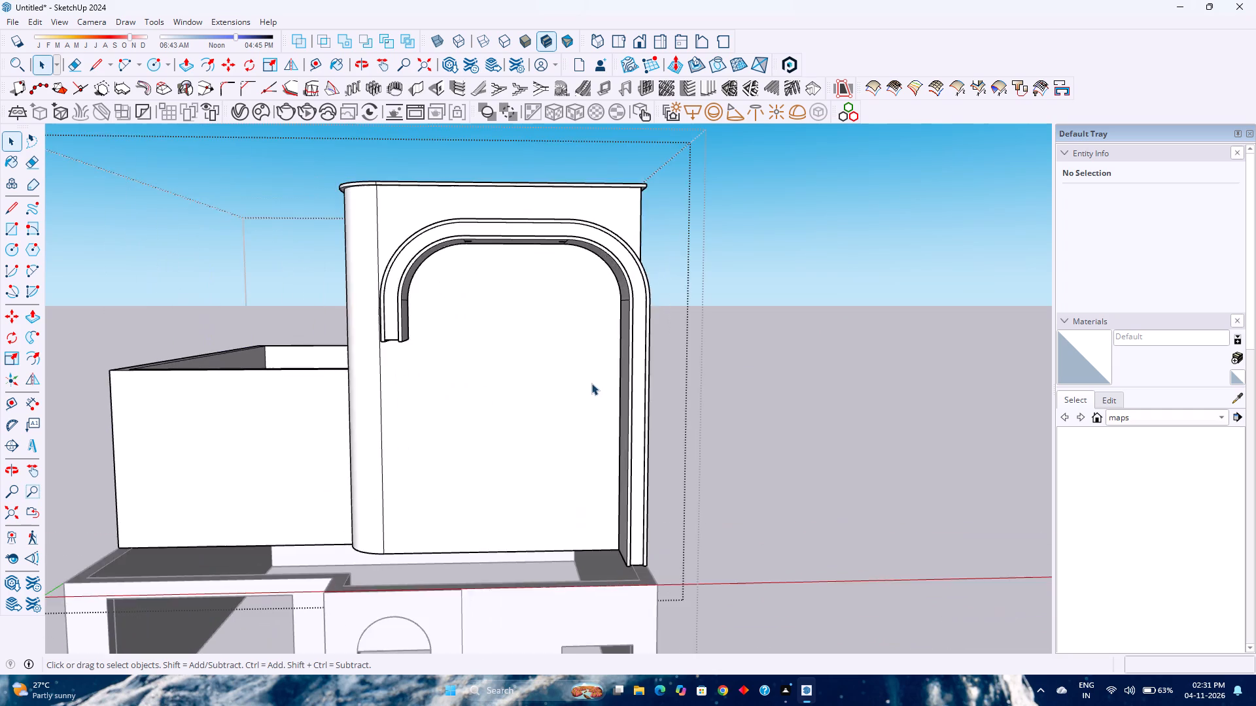
scroll(591, 383, "up", 3)
middle_click_drag(588, 385, 604, 327)
middle_click_drag(609, 326, 619, 351)
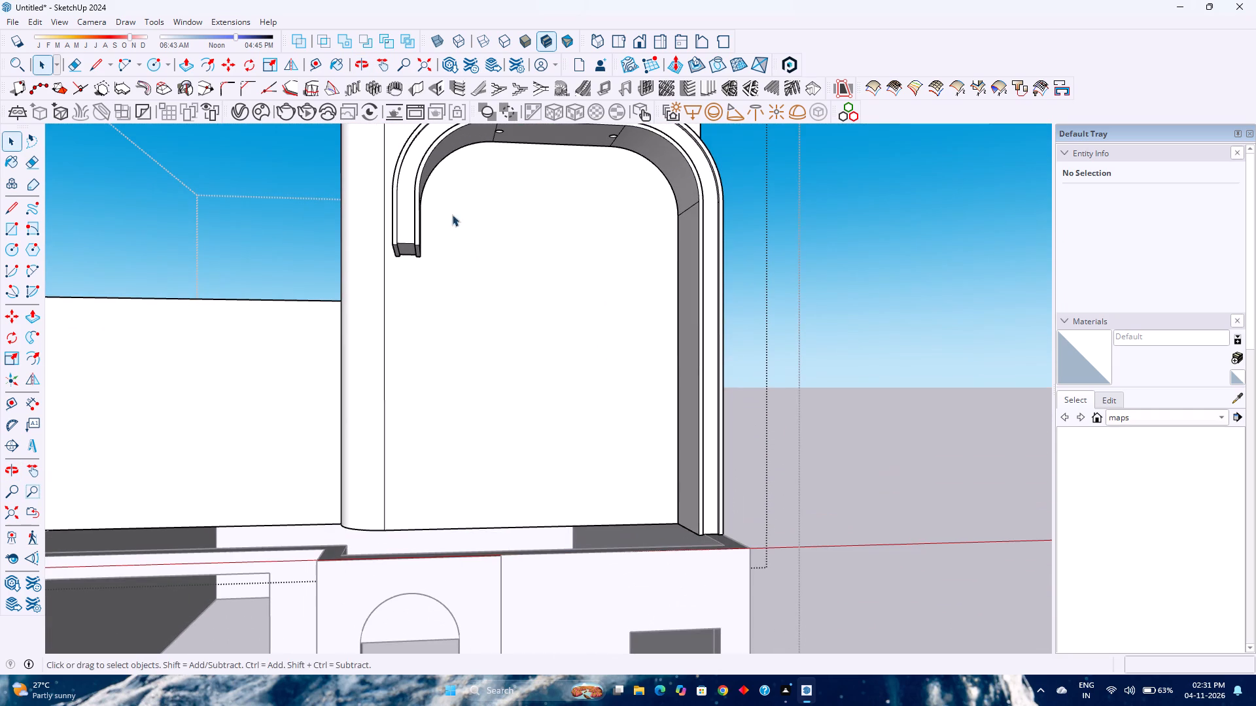
left_click(316, 61)
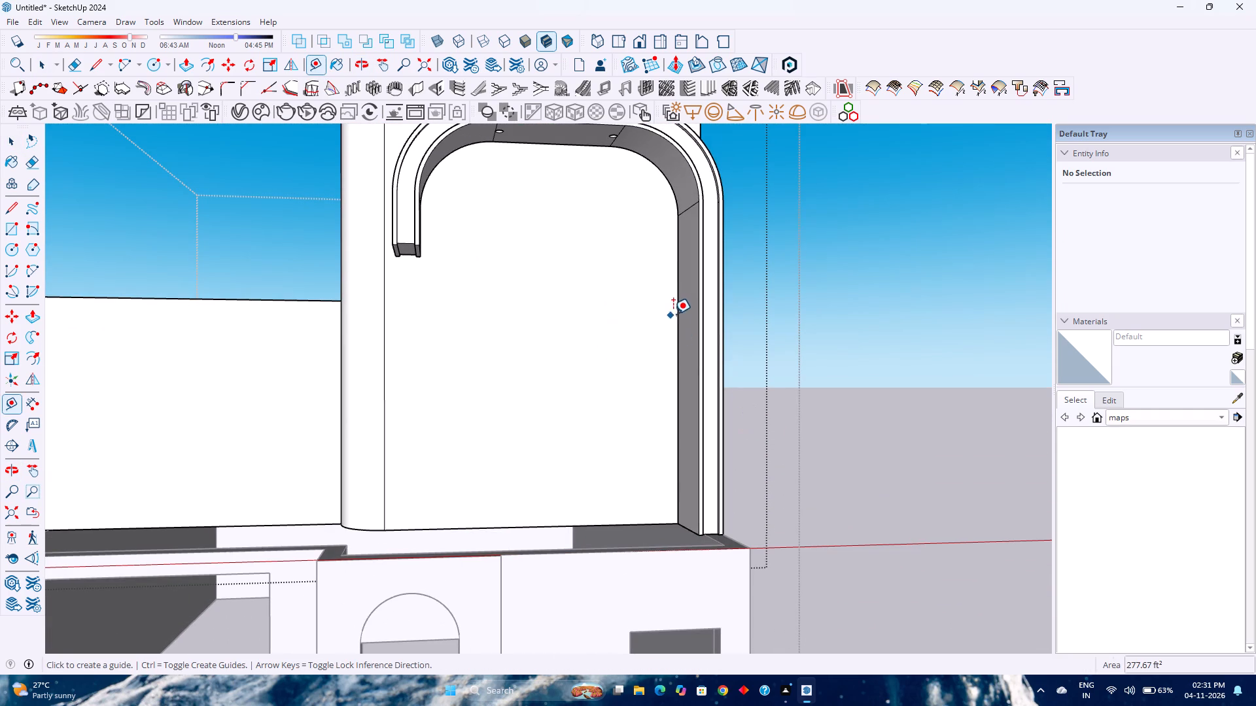
left_click(676, 312)
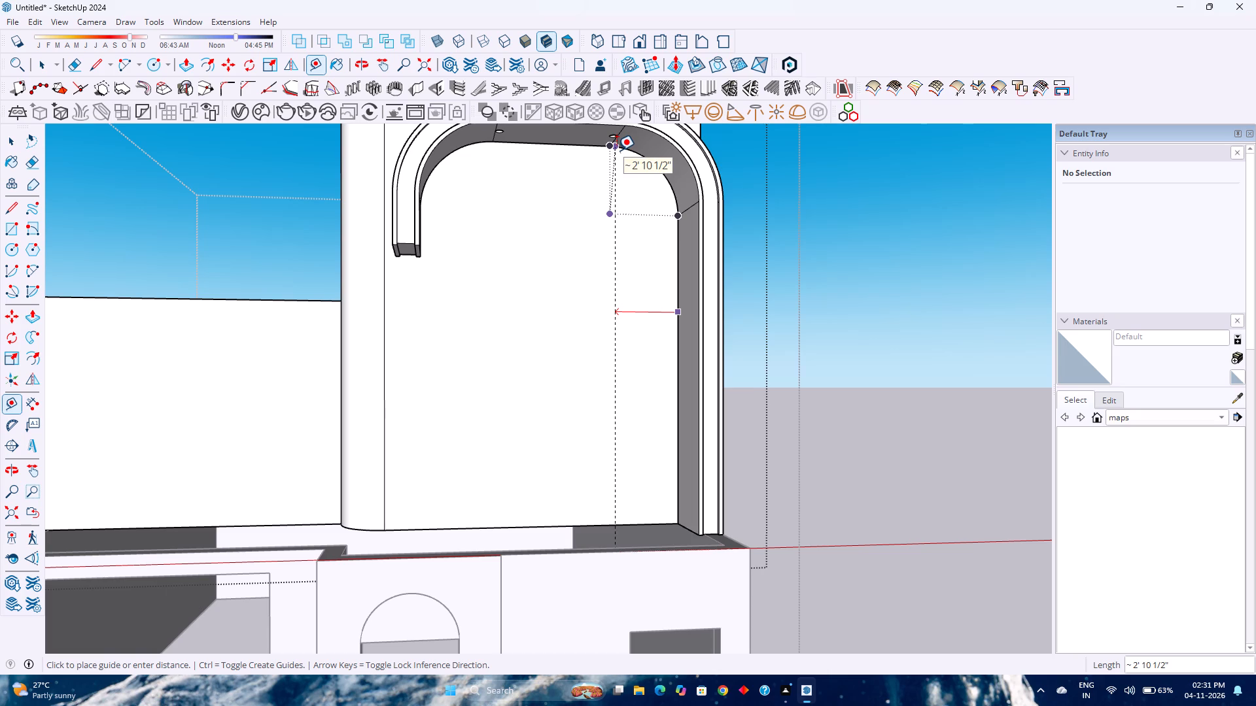
type("2'")
key("Return")
type("2'6\"")
key("Return")
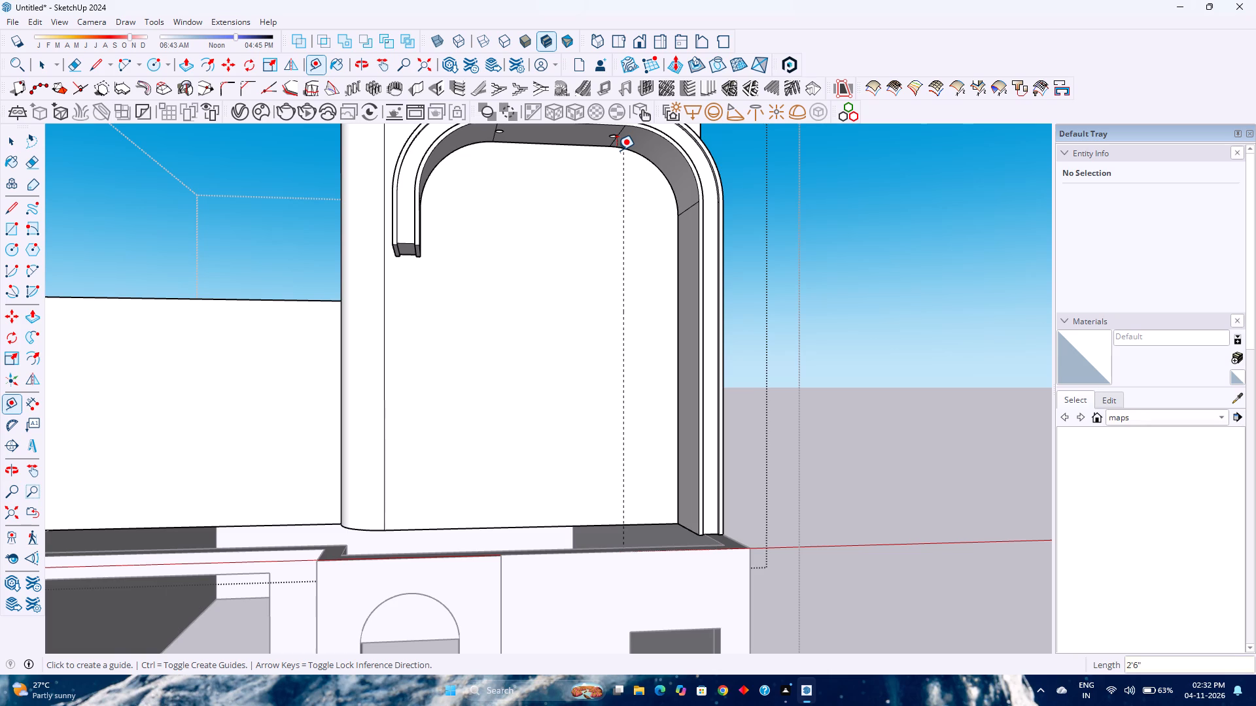
type("2'9\"")
key("Return")
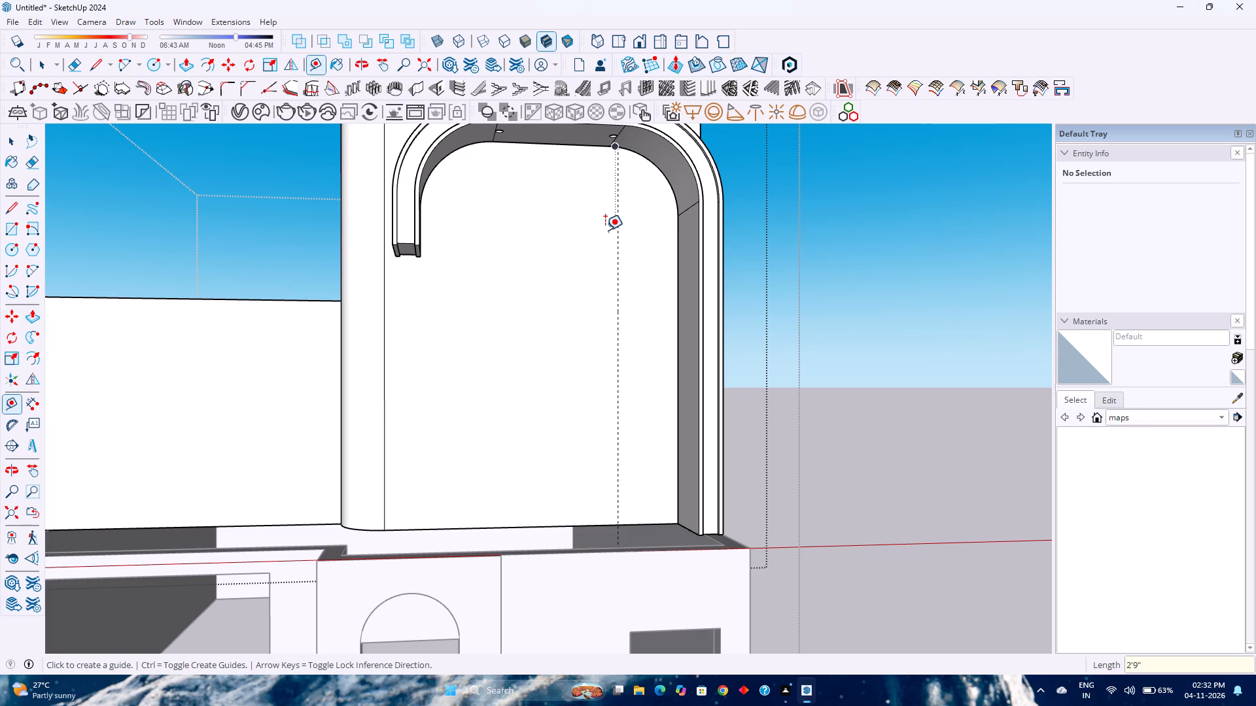
Add a second vertical guide on the front wall, 3' from the first toward the band's short leg.
left_click(621, 249)
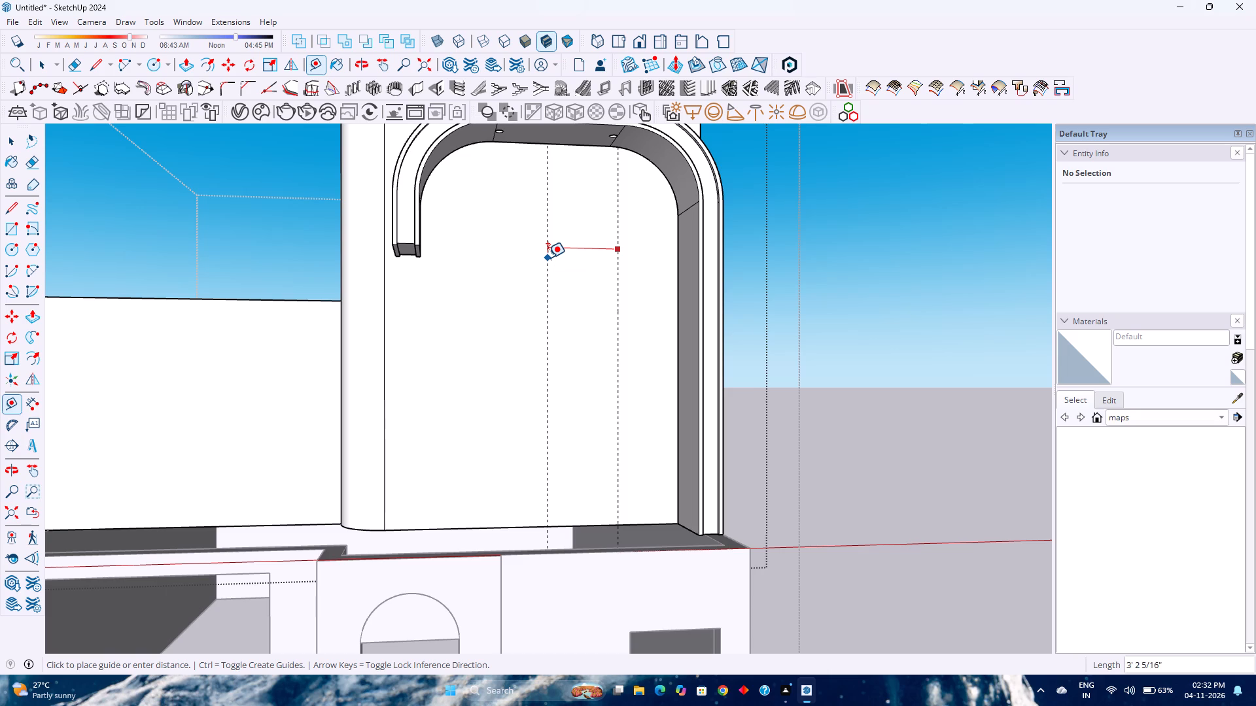
type("3'")
key("Return")
Place a horizontal guide 6" above the bottom edge of the raised block's front wall.
scroll(548, 258, "down", 6)
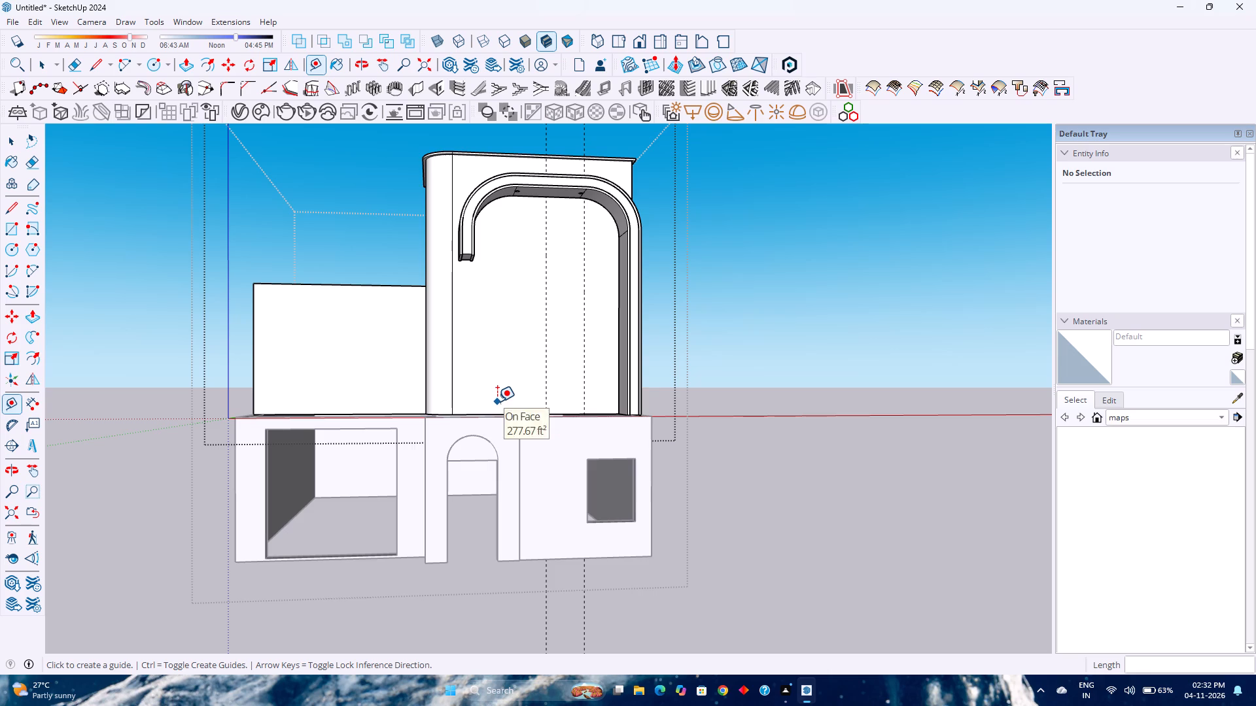
scroll(536, 393, "up", 6)
middle_click_drag(538, 395, 559, 431)
middle_click(559, 431)
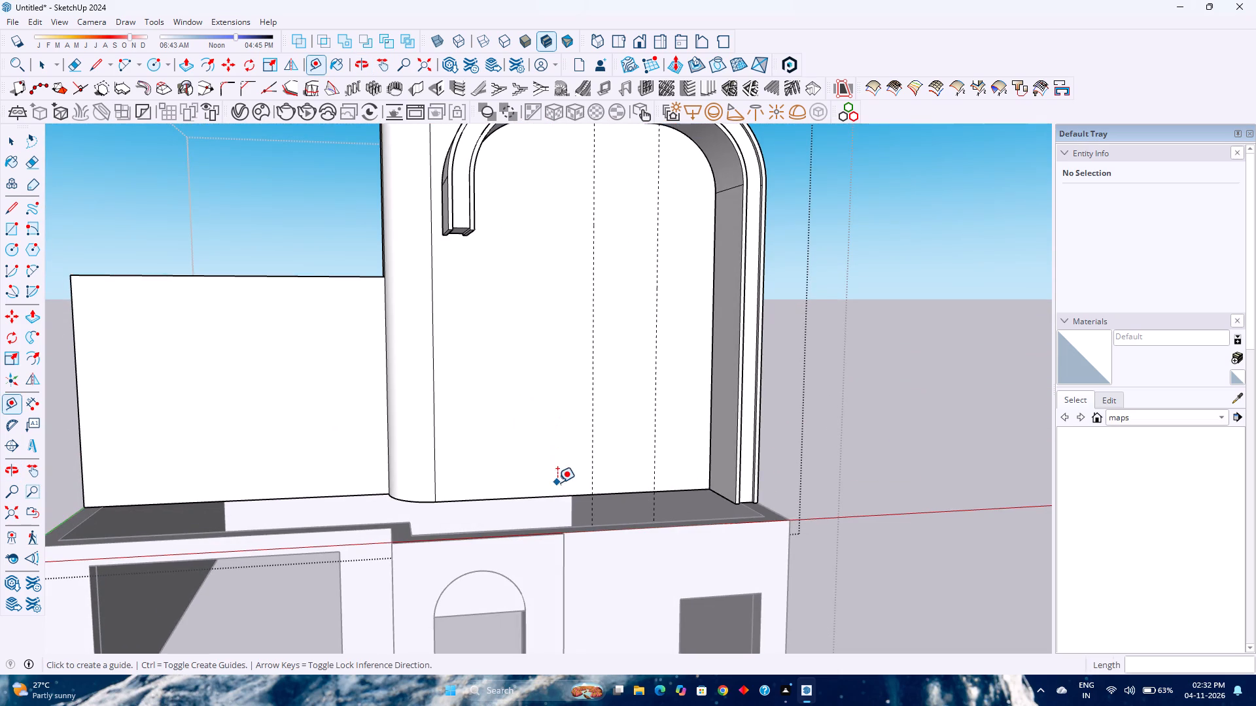
left_click(565, 497)
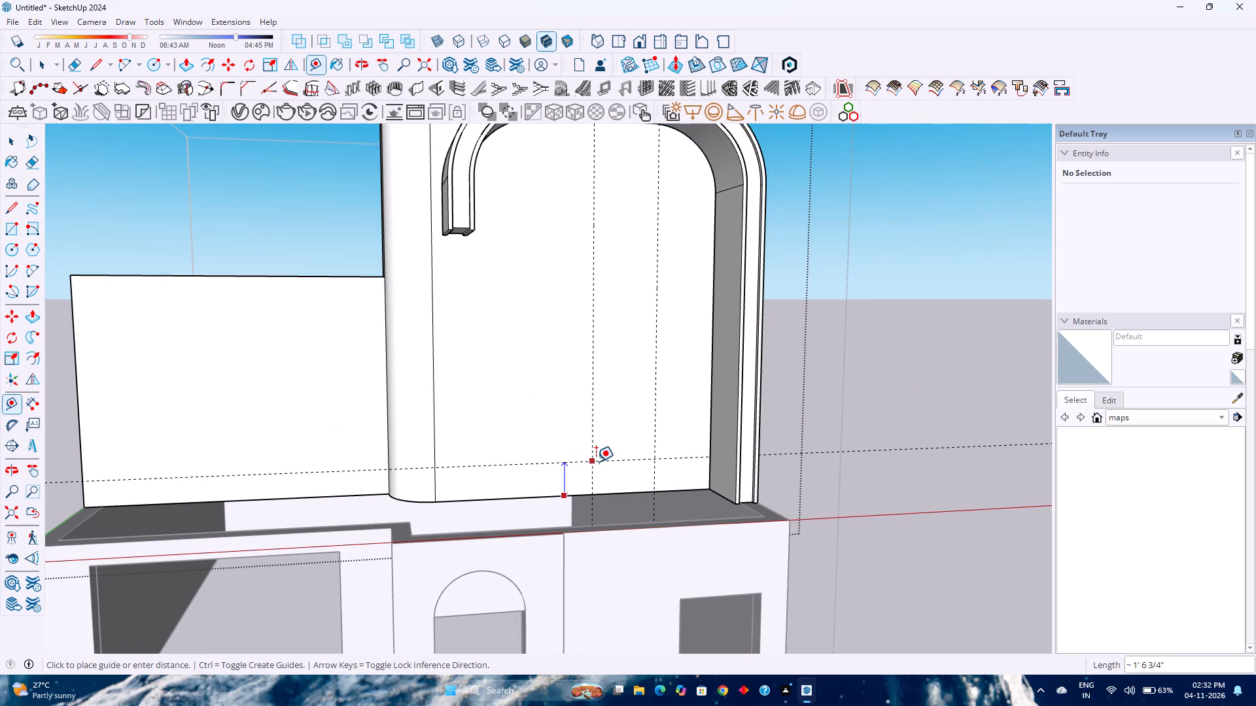
key("6")
key("Return")
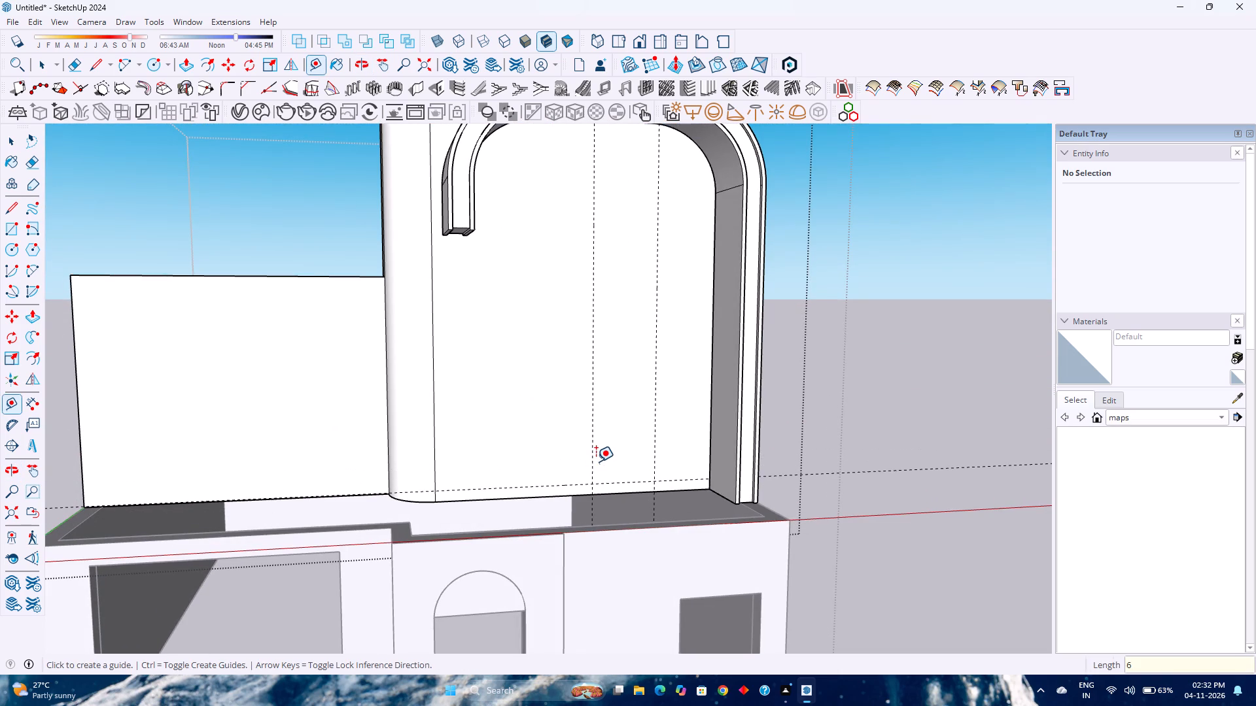
Add a horizontal guide at the band's underside, about 16' 3 7/8" above the lower horizontal guide.
scroll(565, 418, "down", 3)
left_click(568, 470)
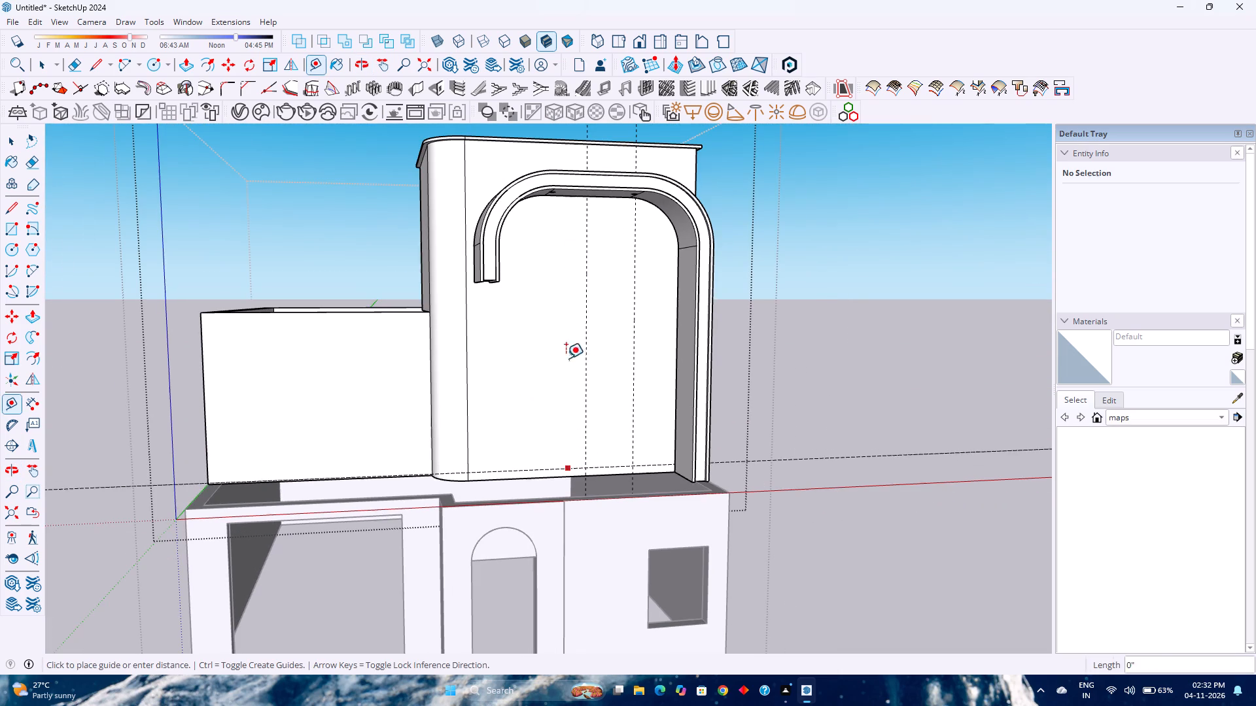
scroll(567, 243, "up", 8)
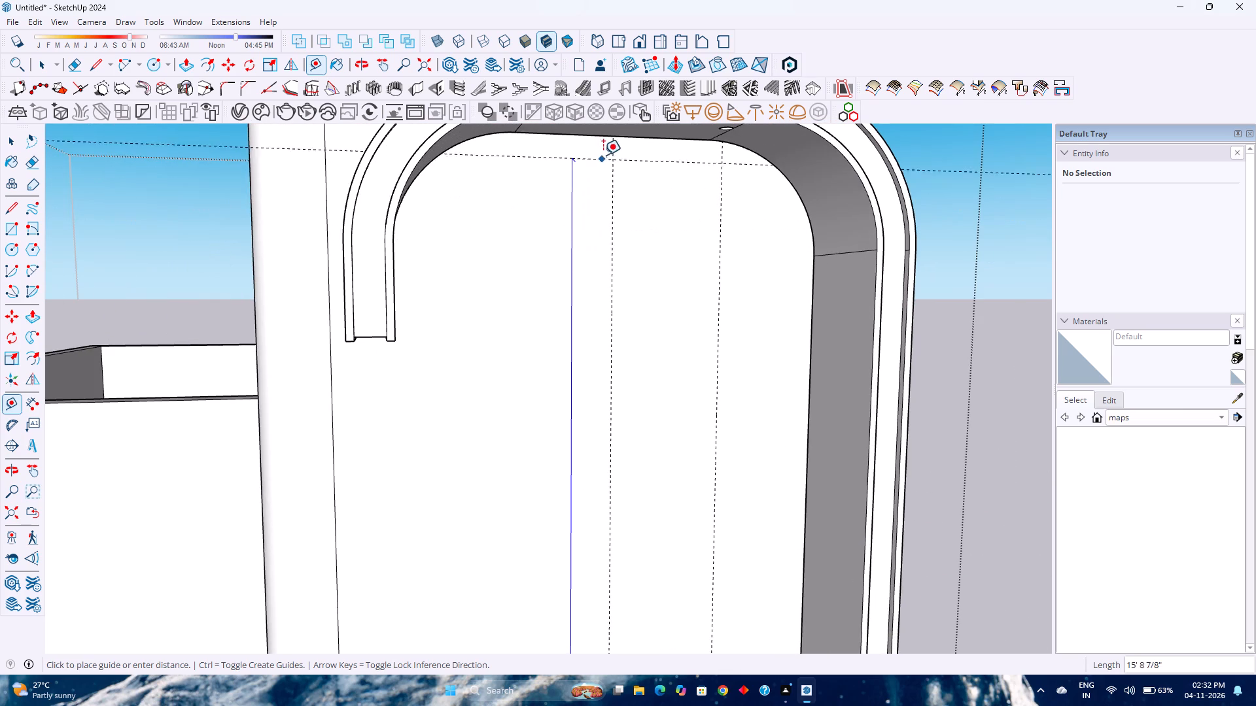
left_click(612, 141)
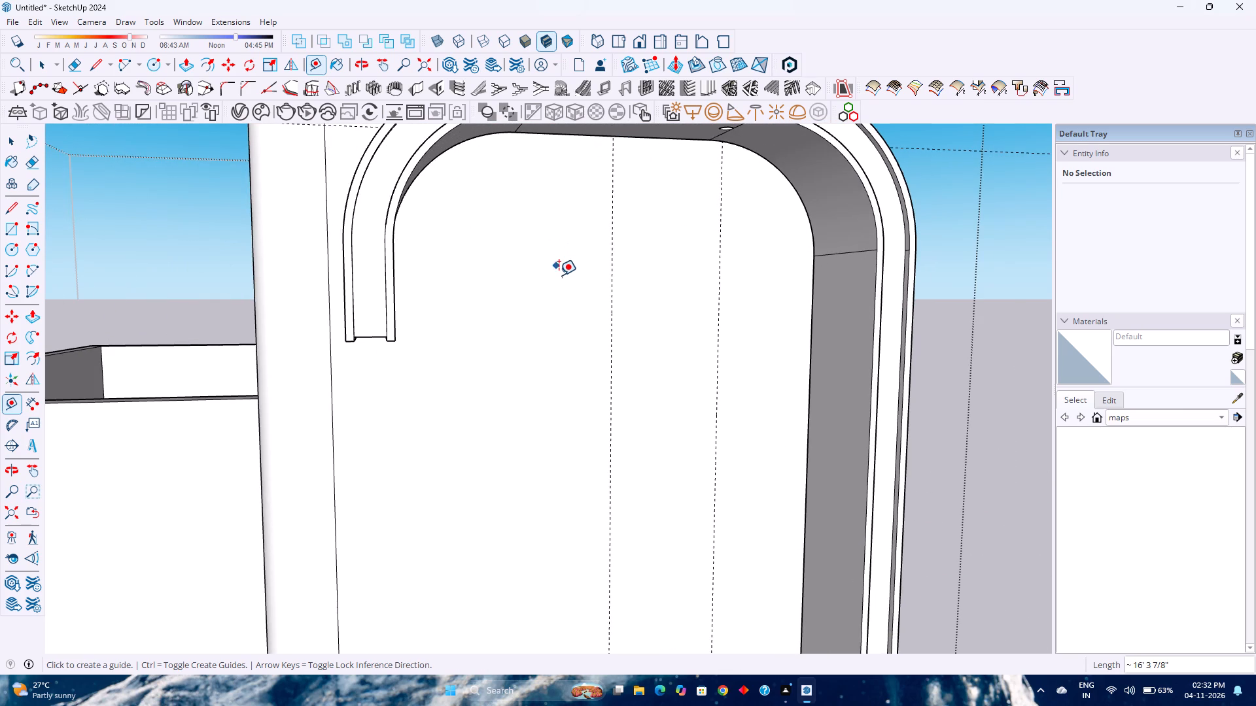
scroll(559, 275, "down", 6)
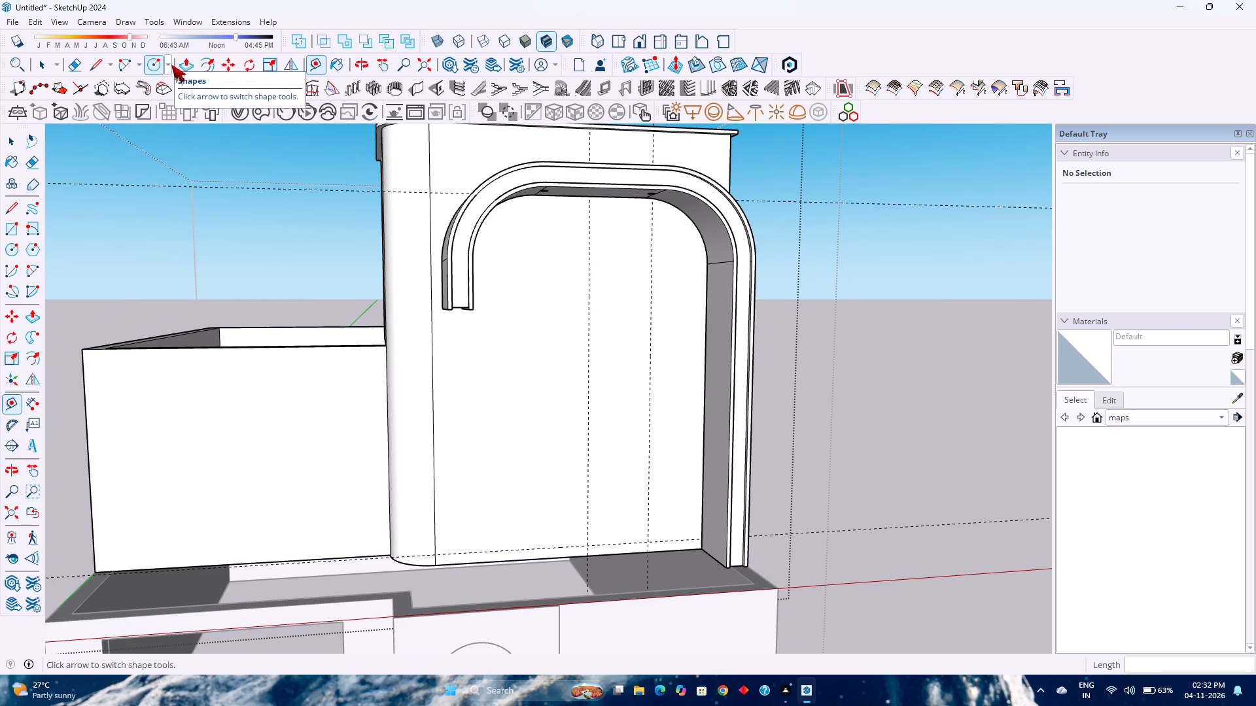
Draw a rectangle 3' wide and about 16' 3 7/8" tall between the guides on the front wall.
left_click(169, 67)
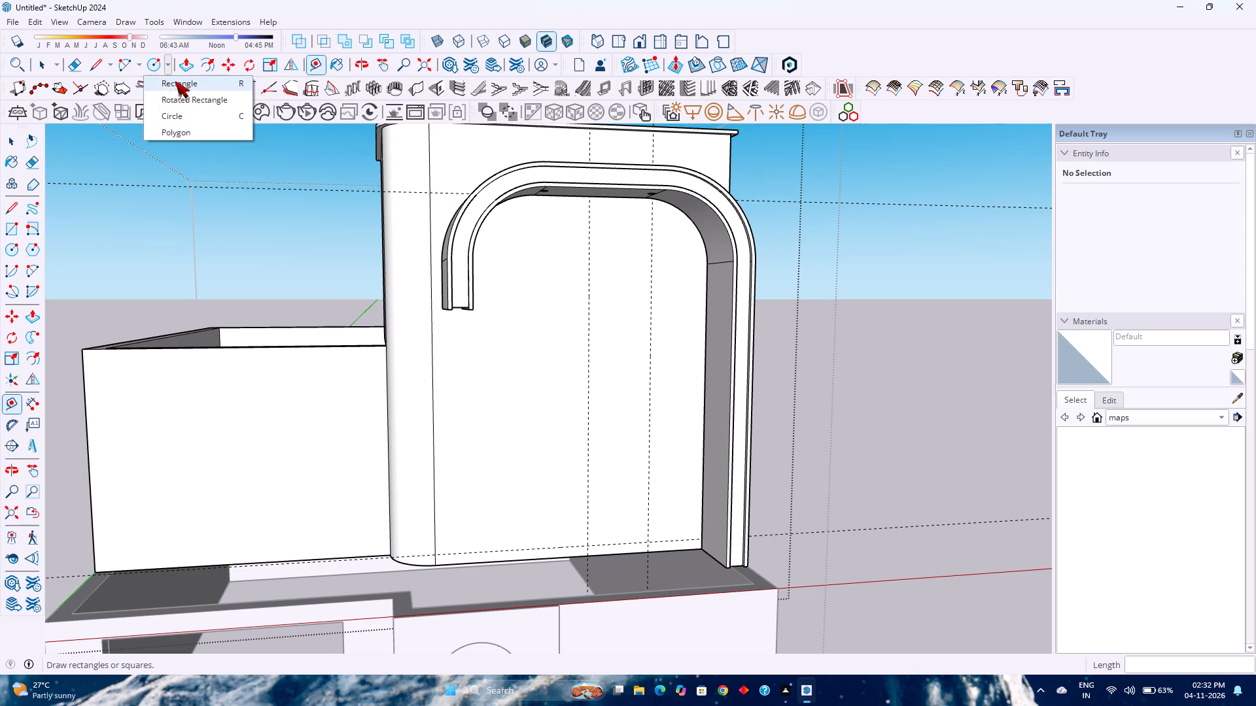
left_click(176, 82)
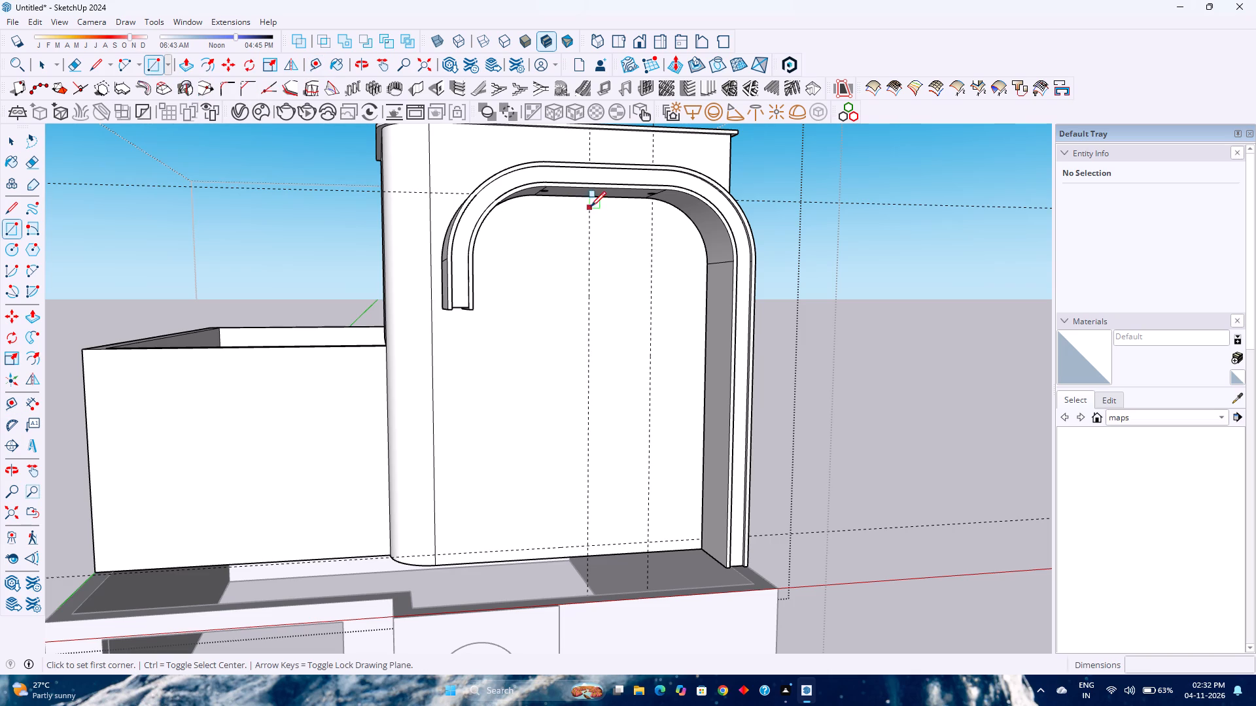
left_click(591, 201)
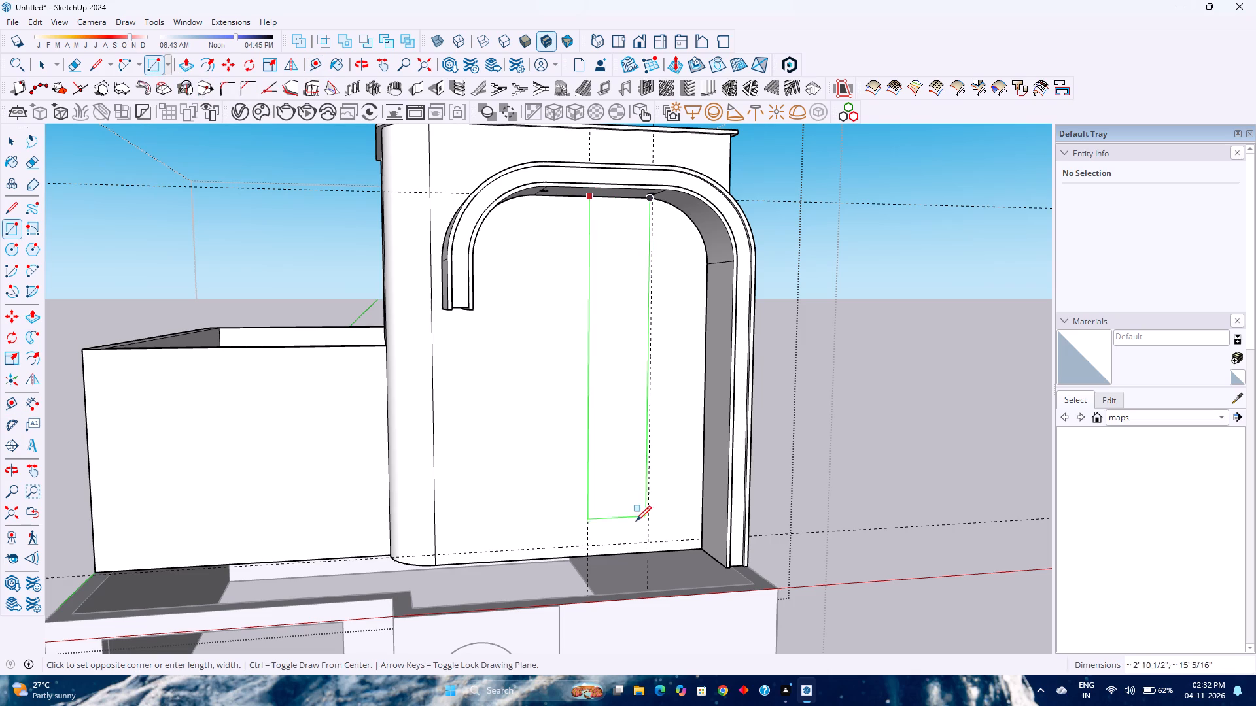
left_click(646, 541)
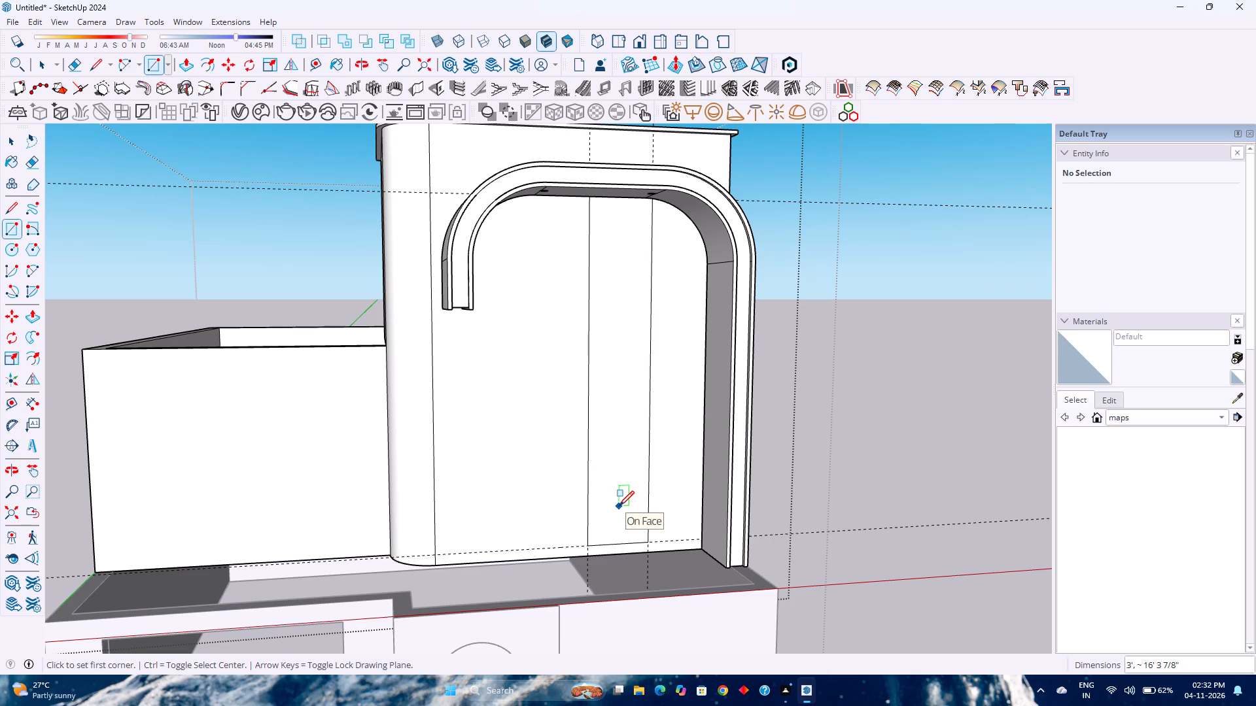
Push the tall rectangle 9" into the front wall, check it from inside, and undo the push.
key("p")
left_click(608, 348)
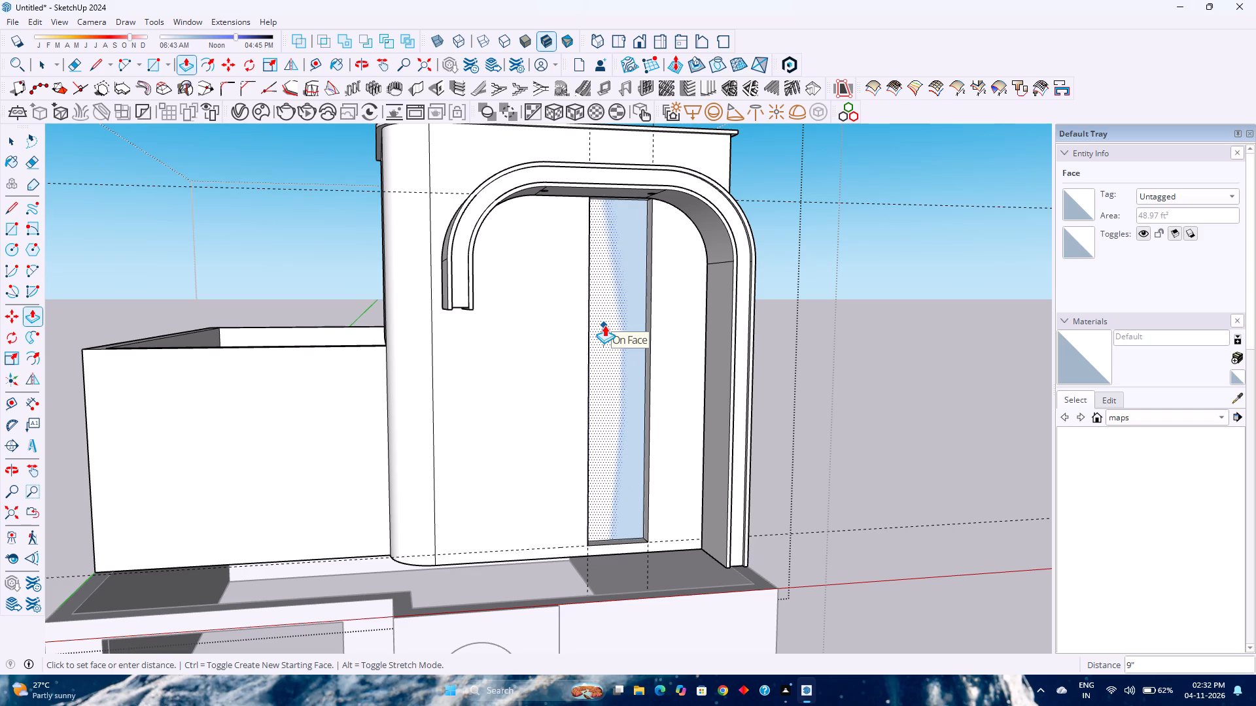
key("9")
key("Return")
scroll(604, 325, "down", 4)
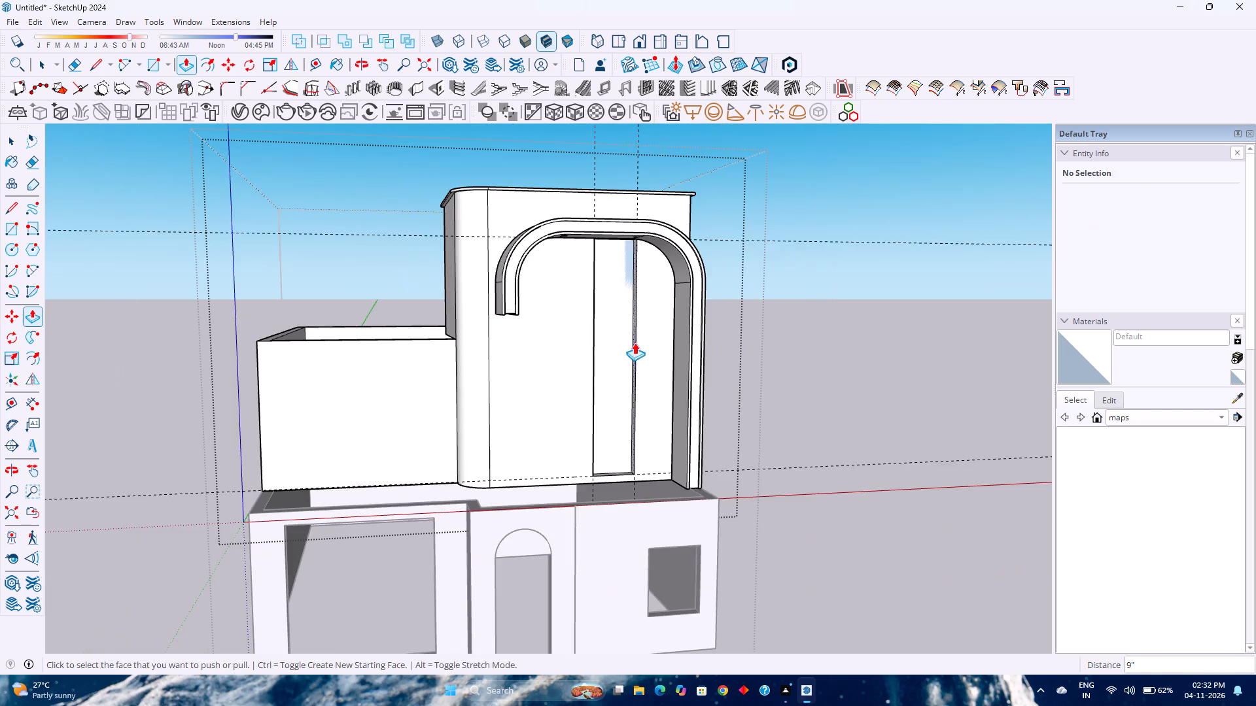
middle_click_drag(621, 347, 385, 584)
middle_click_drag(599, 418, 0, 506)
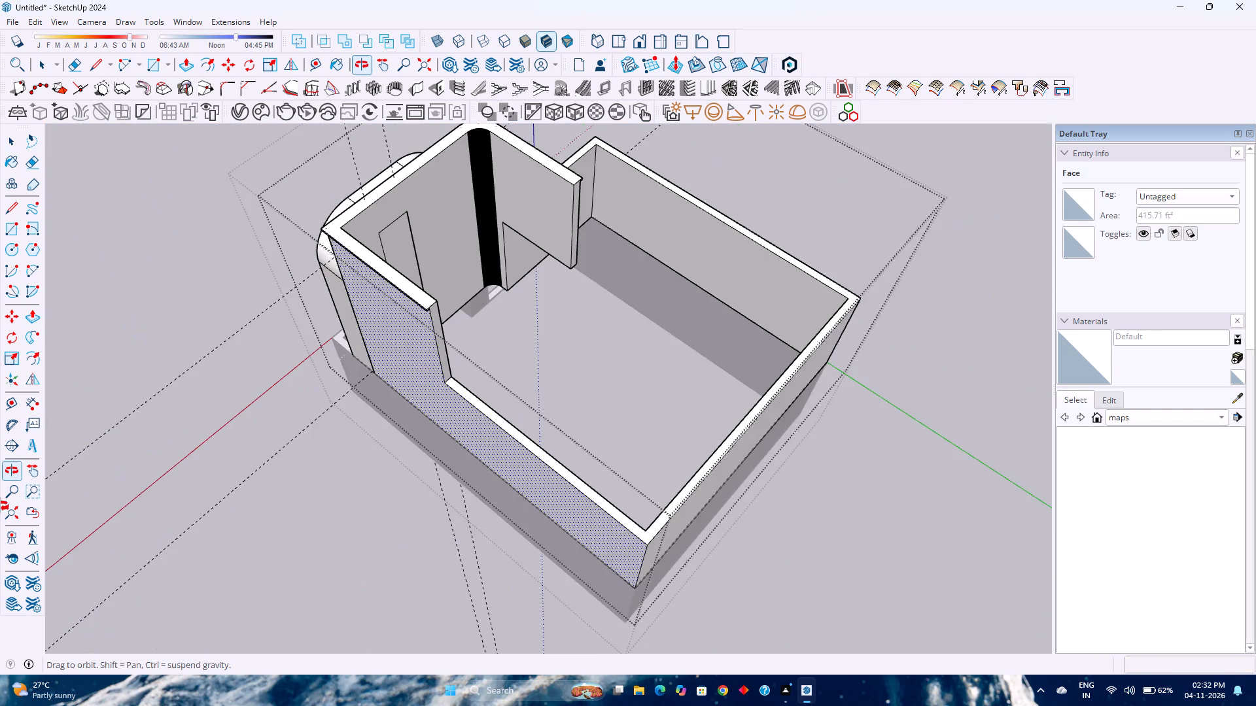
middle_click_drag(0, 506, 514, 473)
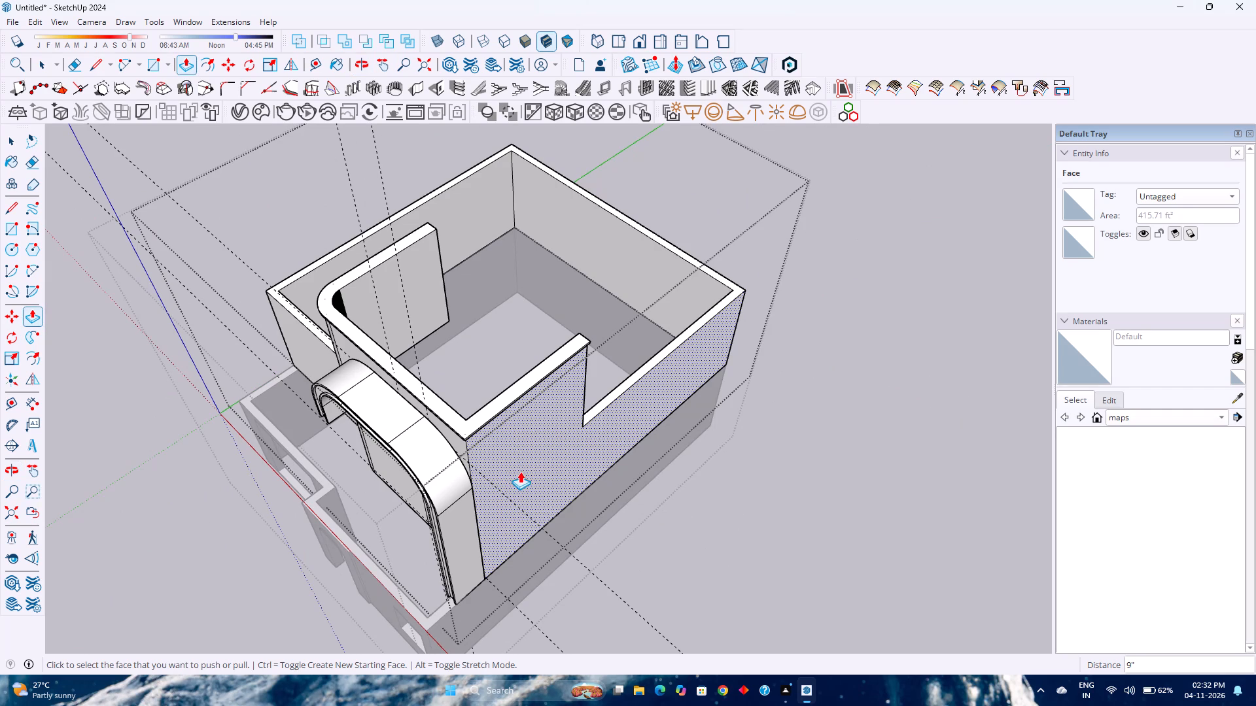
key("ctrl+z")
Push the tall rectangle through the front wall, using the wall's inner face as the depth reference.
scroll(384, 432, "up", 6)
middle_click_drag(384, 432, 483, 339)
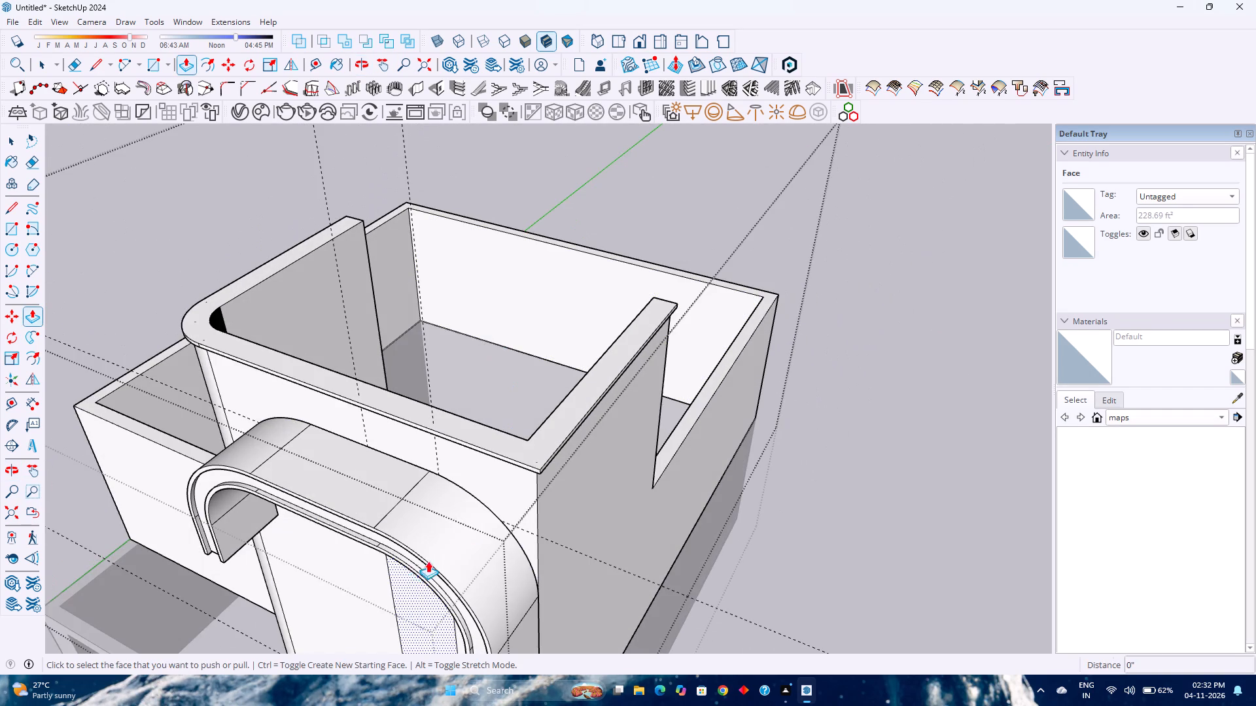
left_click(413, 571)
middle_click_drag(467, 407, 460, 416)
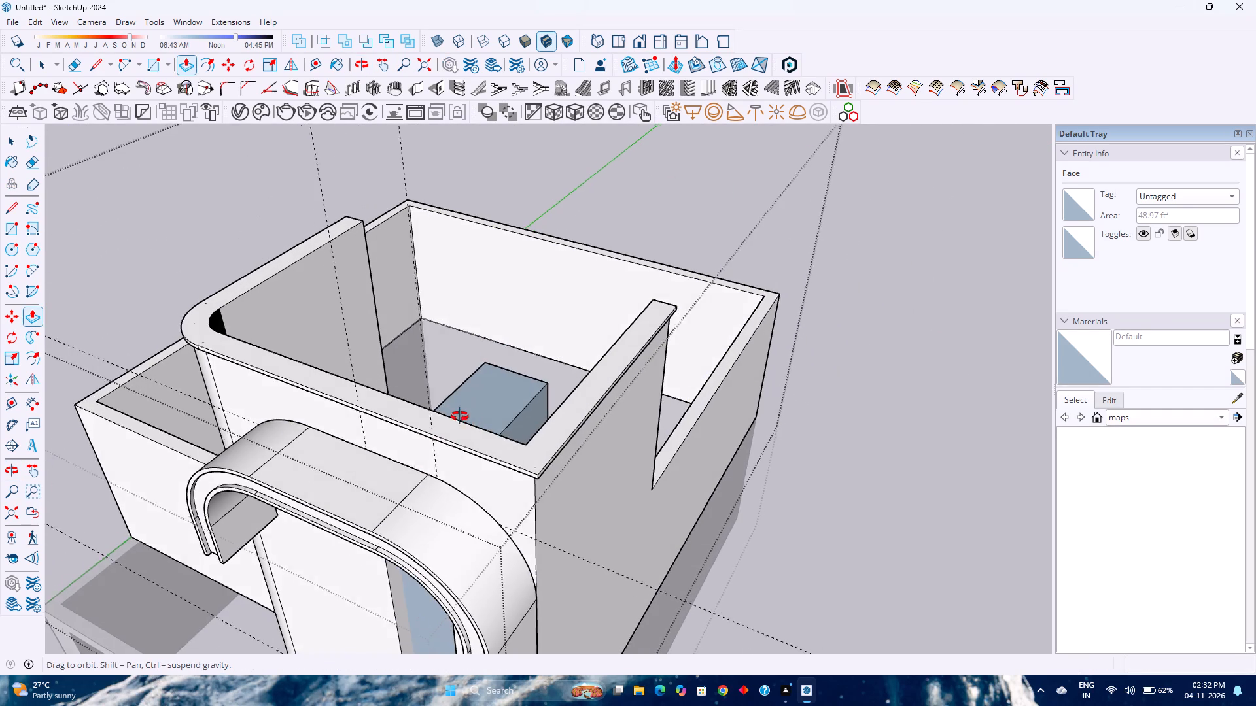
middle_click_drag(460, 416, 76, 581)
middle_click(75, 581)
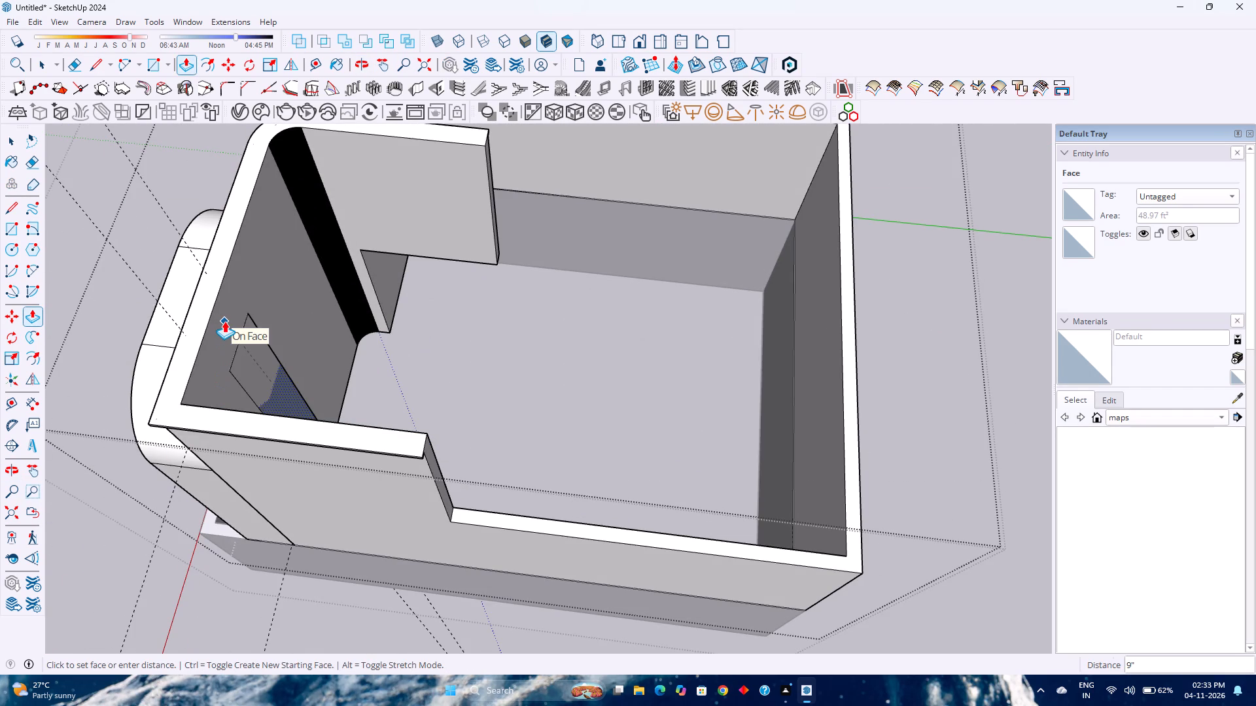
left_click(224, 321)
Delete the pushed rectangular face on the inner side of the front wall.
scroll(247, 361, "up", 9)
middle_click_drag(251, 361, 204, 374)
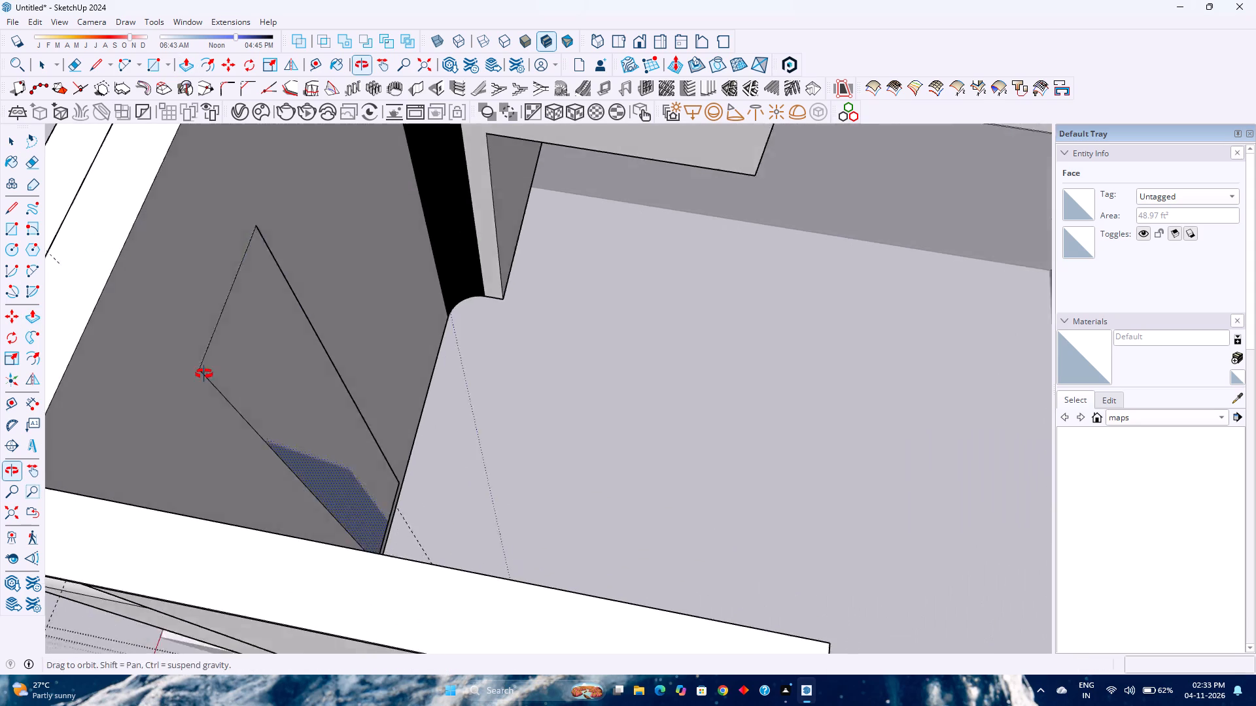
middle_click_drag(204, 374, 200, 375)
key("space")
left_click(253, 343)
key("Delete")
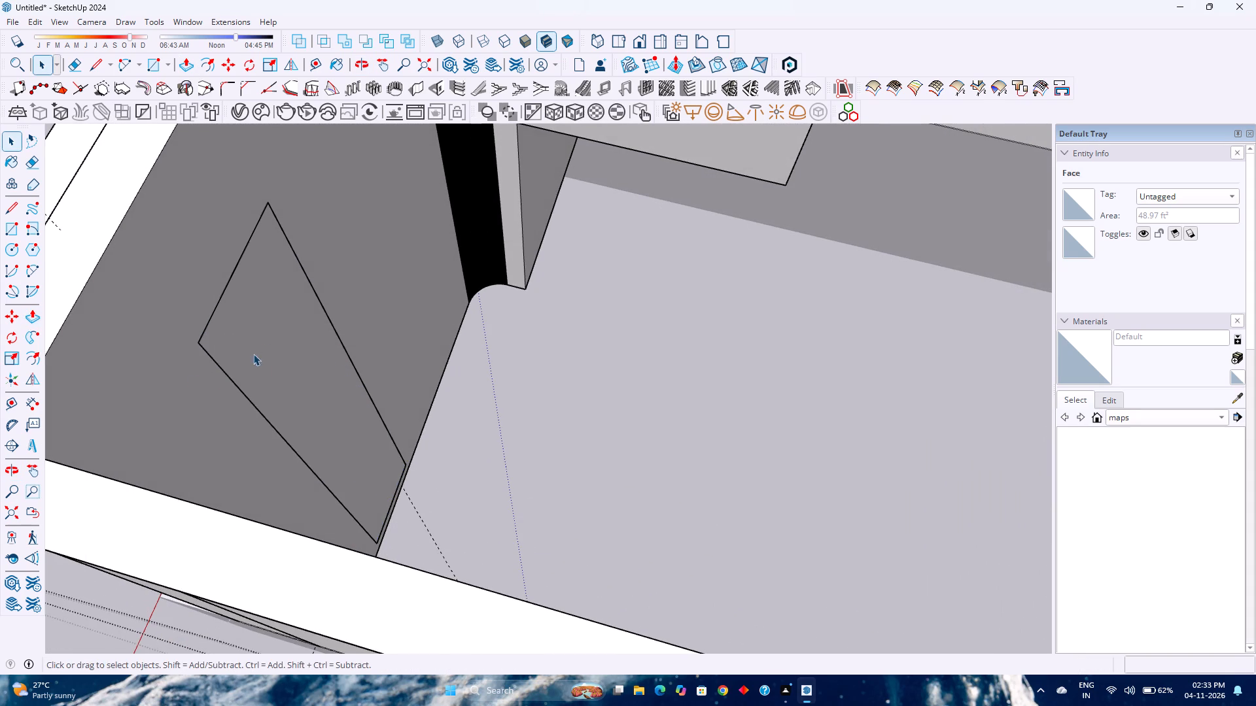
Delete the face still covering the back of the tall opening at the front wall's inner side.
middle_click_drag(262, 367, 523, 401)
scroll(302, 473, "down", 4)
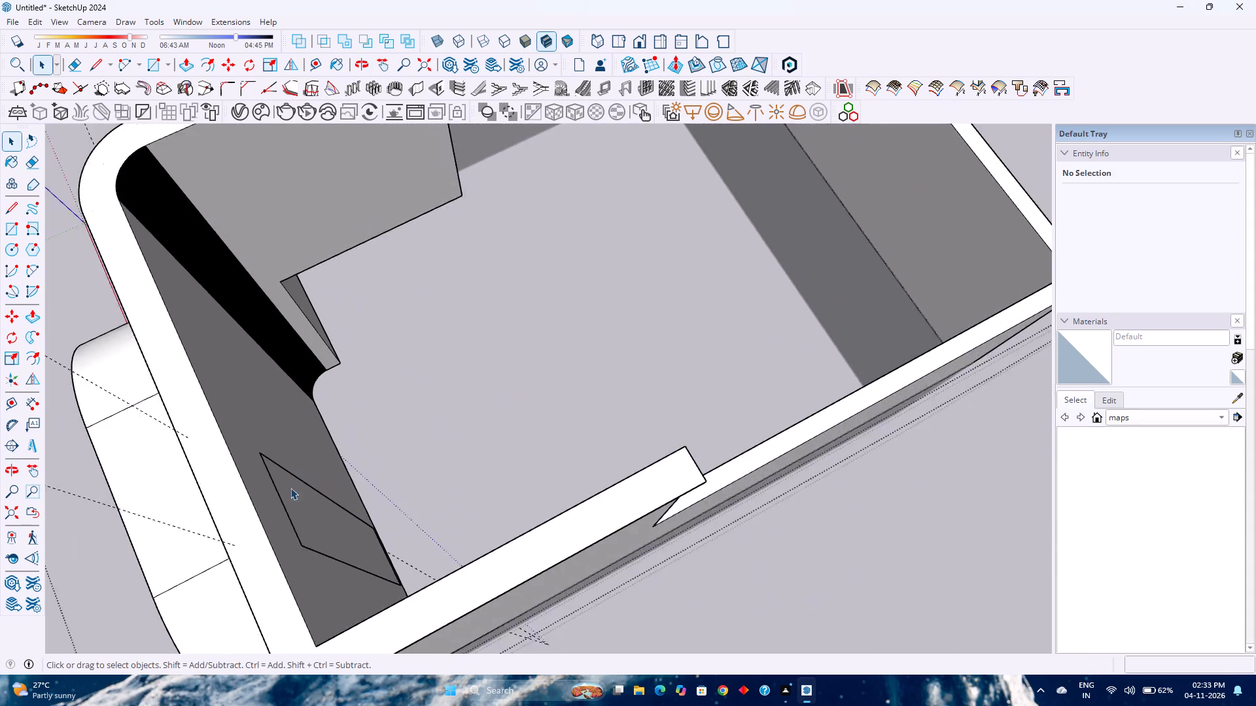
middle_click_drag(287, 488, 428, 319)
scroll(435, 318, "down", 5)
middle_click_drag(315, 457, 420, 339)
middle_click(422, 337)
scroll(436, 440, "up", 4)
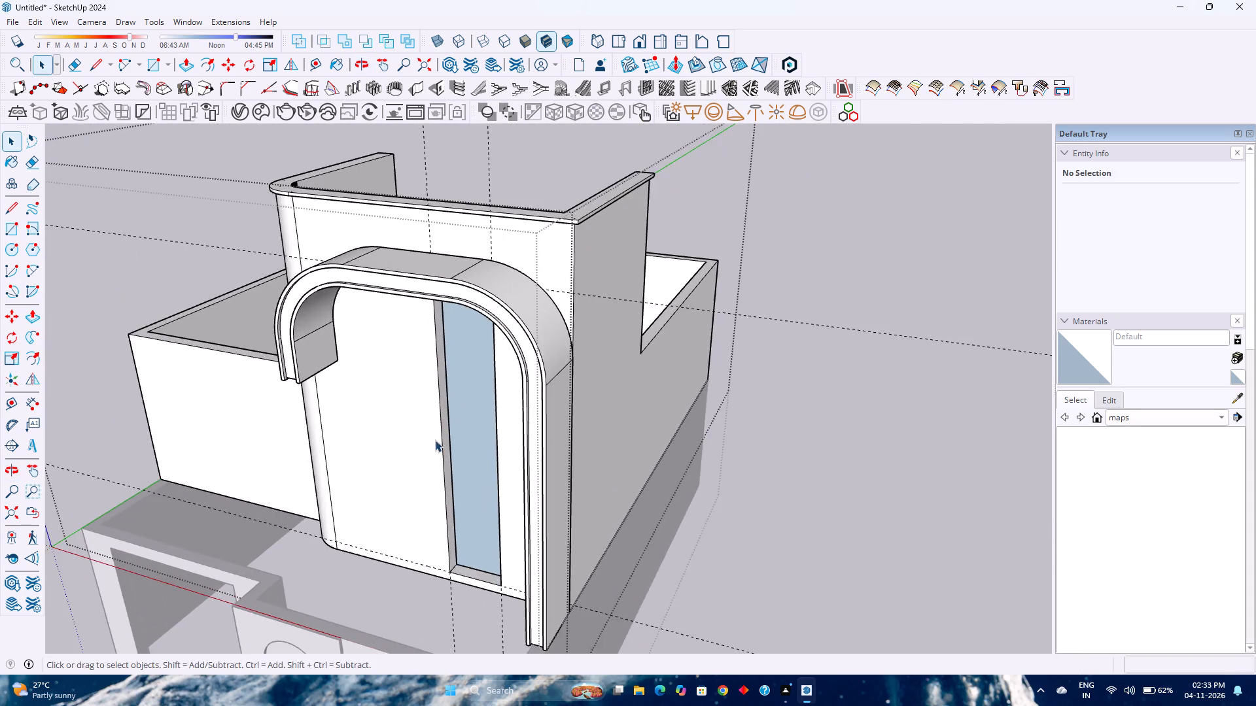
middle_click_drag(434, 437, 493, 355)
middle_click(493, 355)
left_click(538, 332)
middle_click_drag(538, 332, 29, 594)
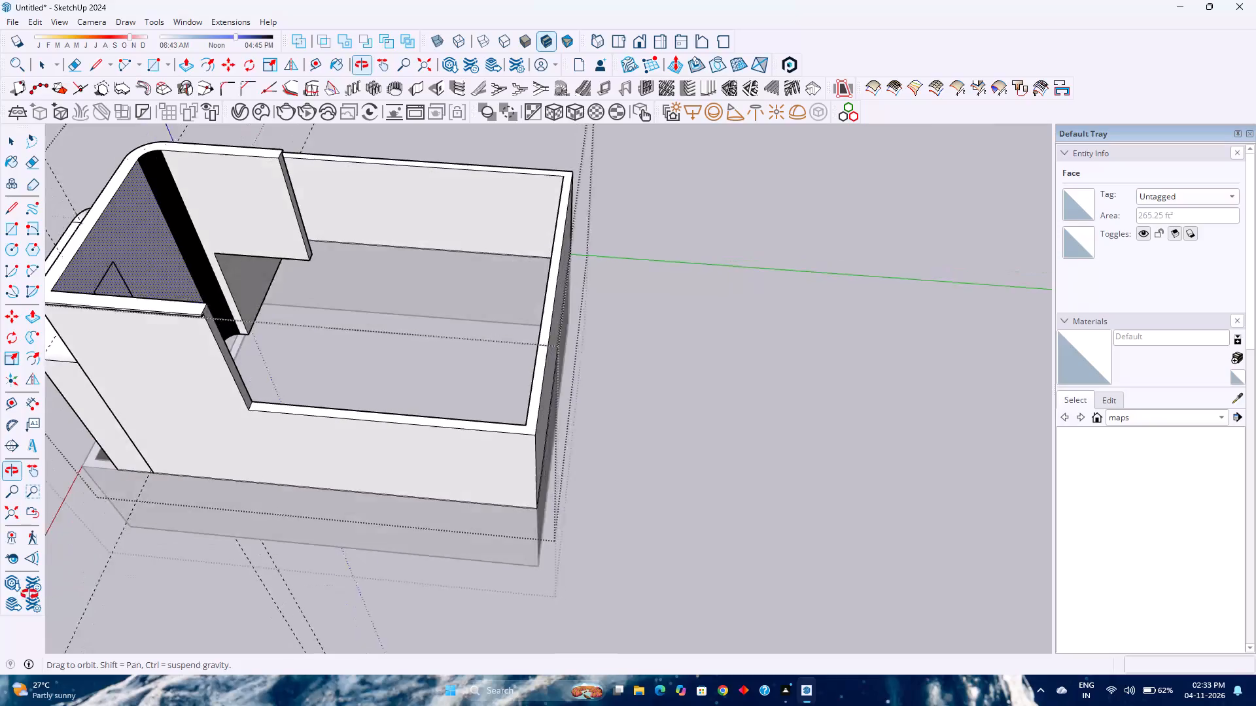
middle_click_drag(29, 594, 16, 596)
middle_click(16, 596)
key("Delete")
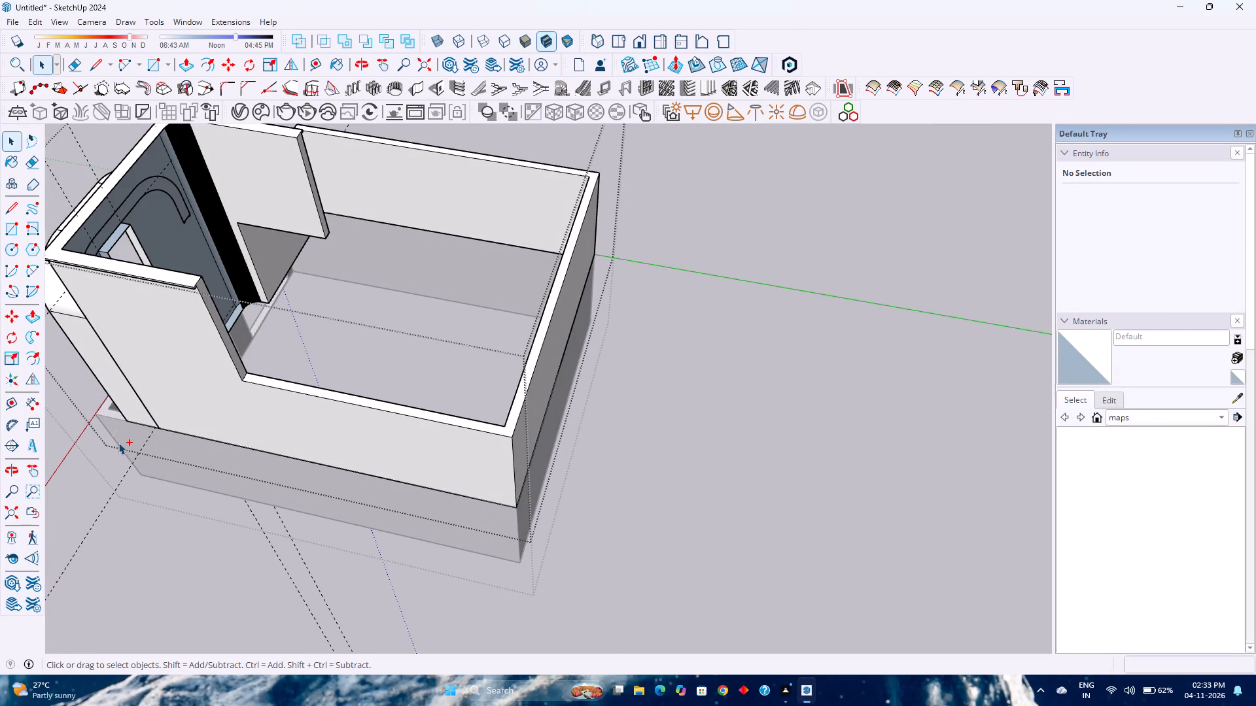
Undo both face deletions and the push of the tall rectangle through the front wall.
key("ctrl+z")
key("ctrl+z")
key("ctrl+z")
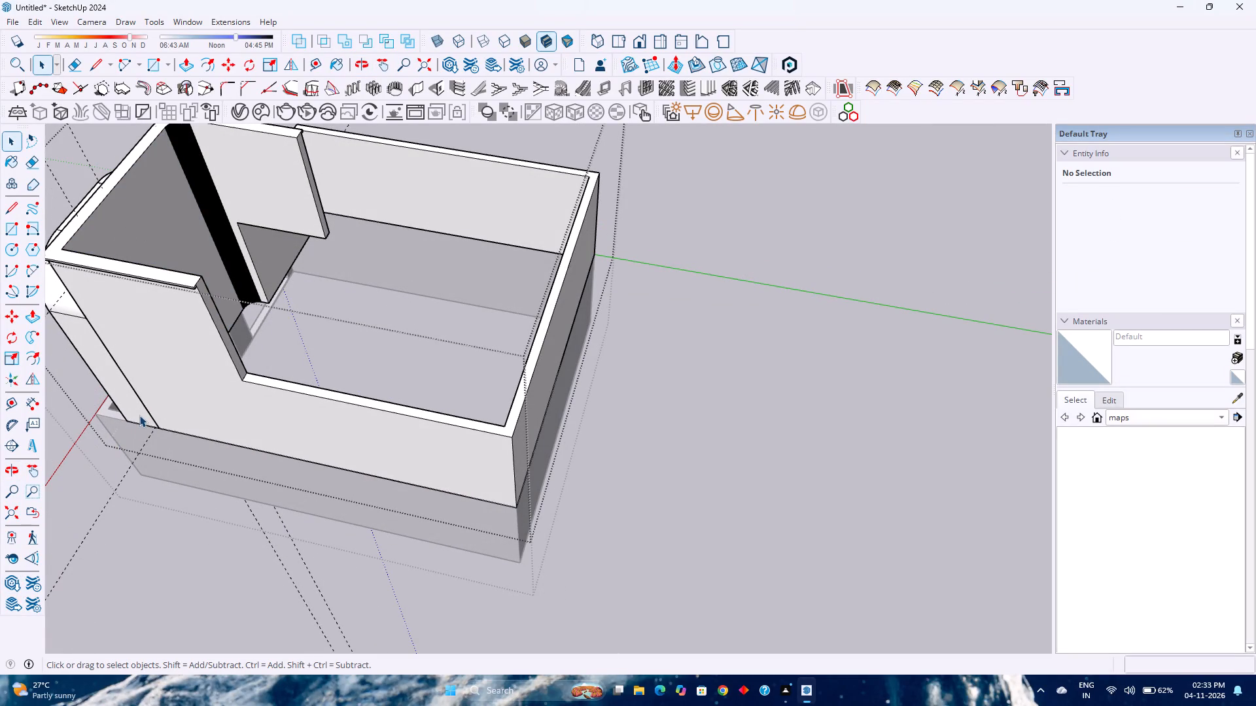
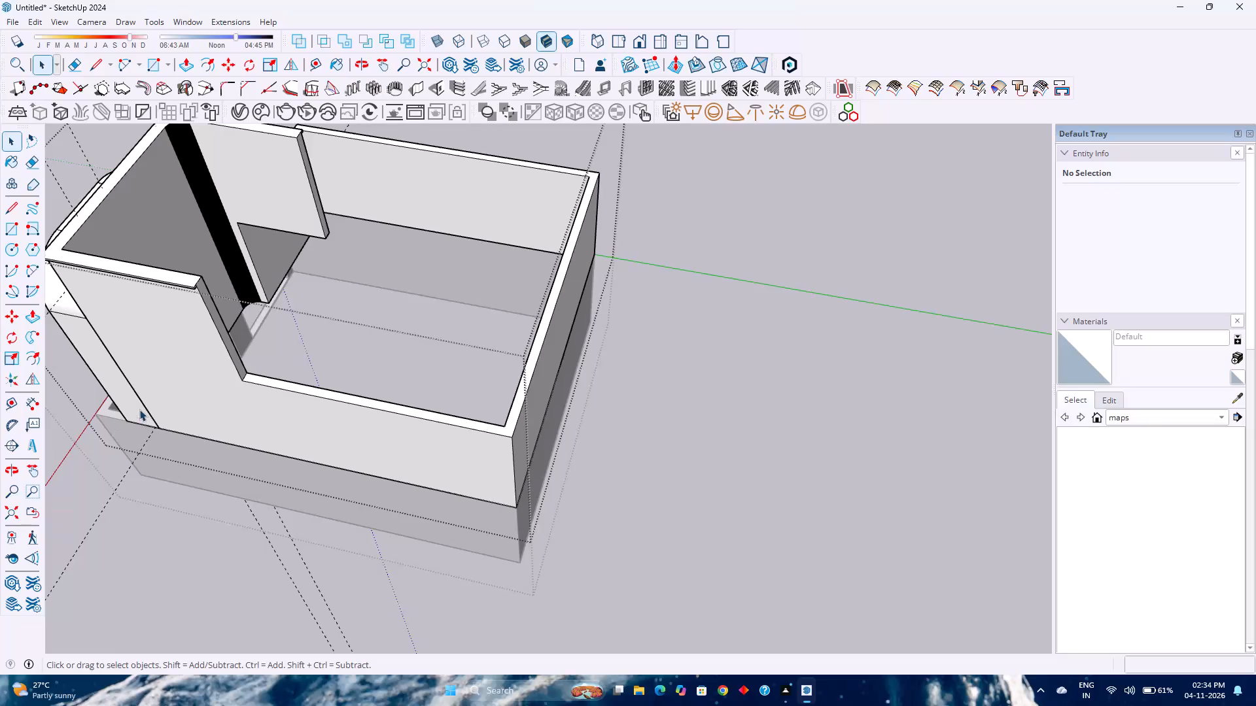
Examine the upper walls, raised block and projecting rounded band from inside and outside the shell.
scroll(0, 188, "down", 3)
scroll(268, 314, "up", 3)
scroll(314, 365, "down", 5)
middle_click_drag(325, 391, 562, 384, "shift")
middle_click(567, 383, "shift")
scroll(571, 389, "down", 3)
middle_click_drag(574, 412, 433, 416, "shift")
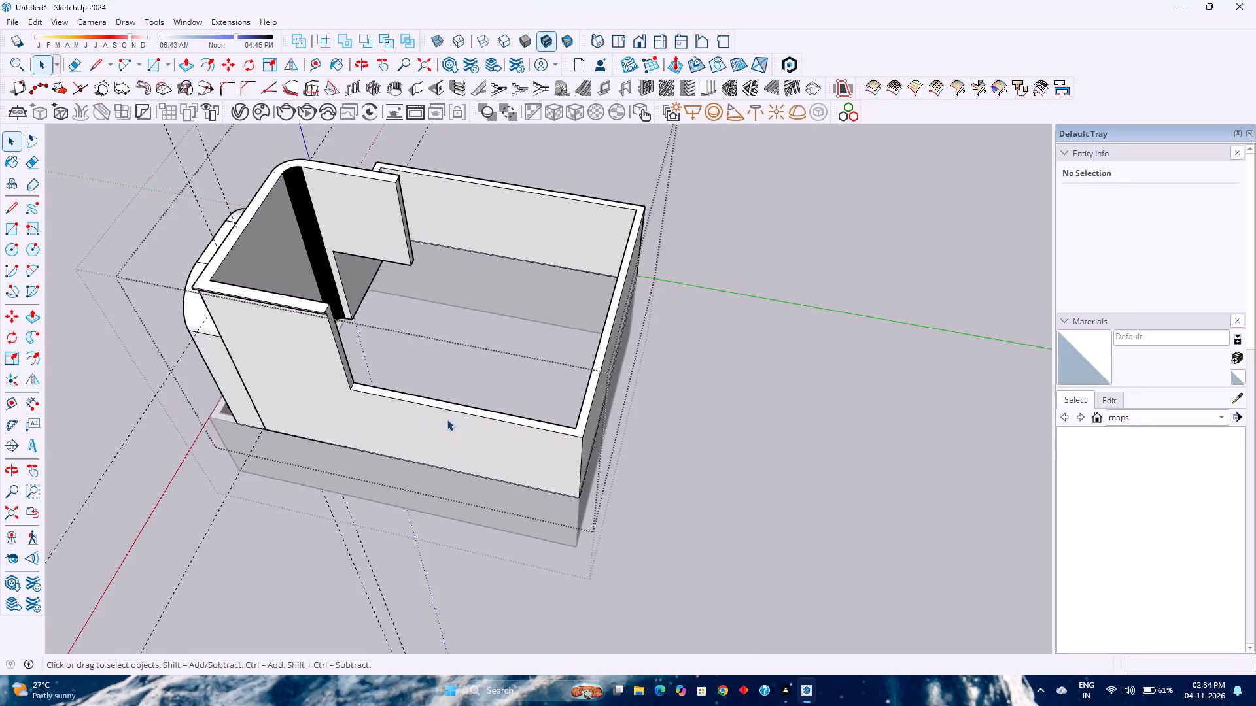
middle_click_drag(441, 413, 325, 335)
scroll(382, 304, "up", 3)
middle_click_drag(385, 304, 474, 393, "shift")
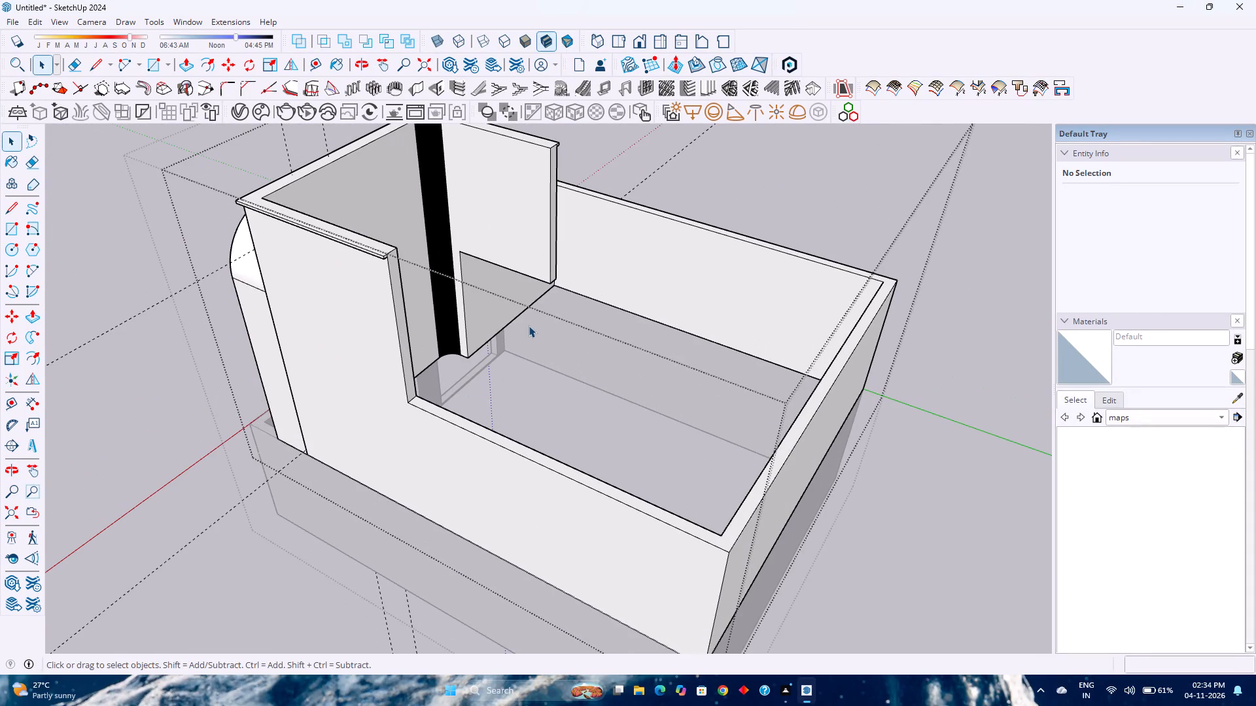
middle_click_drag(515, 303, 602, 402, "shift")
middle_click_drag(615, 396, 226, 409)
middle_click(226, 409)
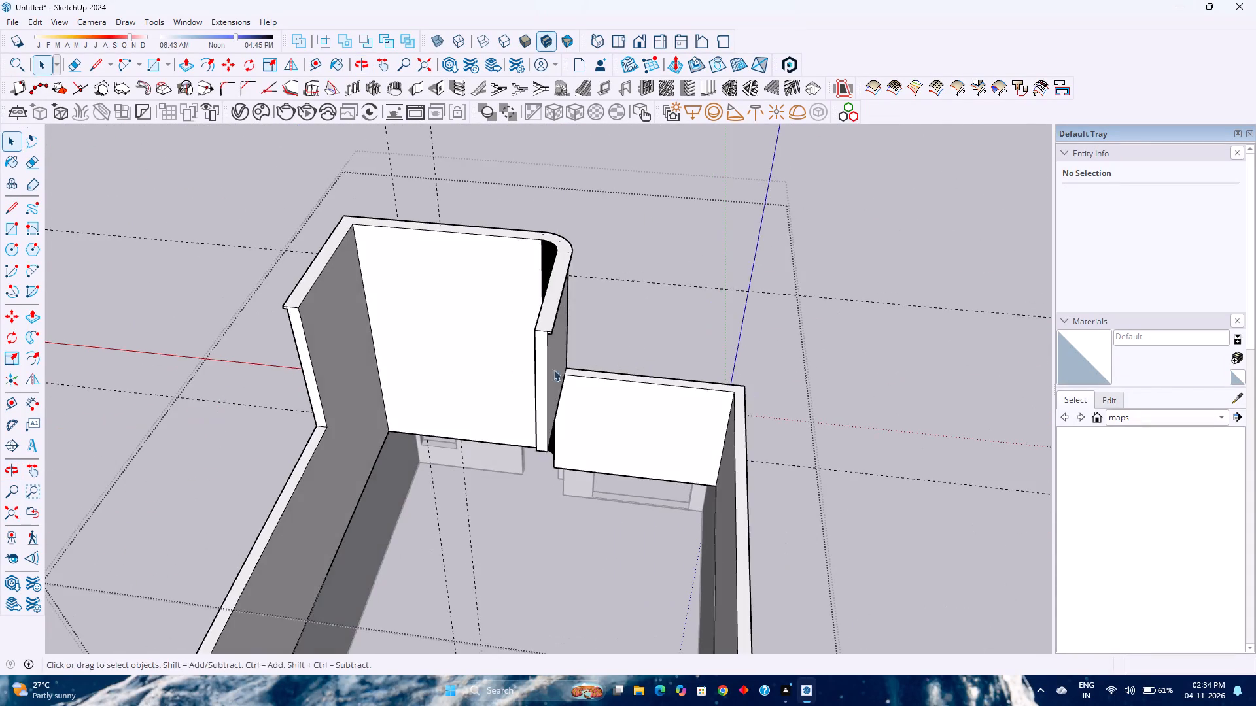
middle_click_drag(561, 370, 434, 333)
middle_click(434, 333)
scroll(464, 313, "down", 5)
middle_click_drag(576, 369, 596, 328, "shift")
scroll(603, 322, "down", 2)
middle_click_drag(625, 331, 247, 374)
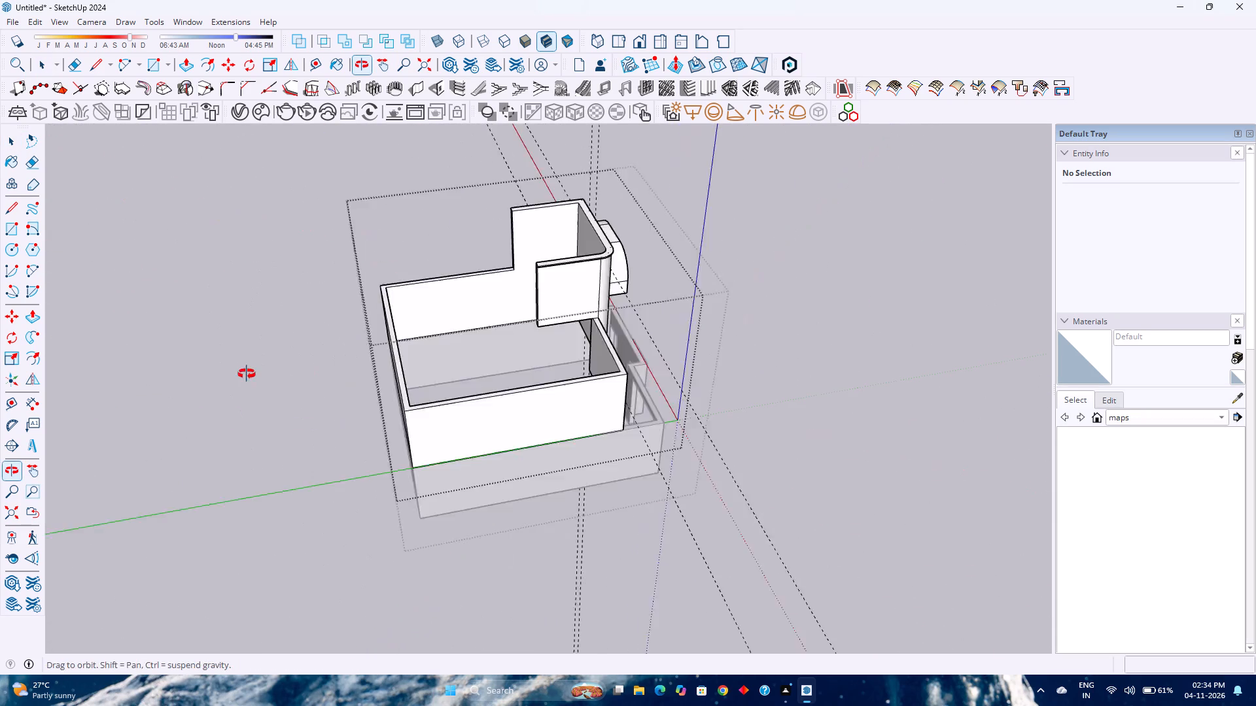
middle_click_drag(247, 374, 143, 359)
middle_click(143, 359)
scroll(629, 318, "up", 2, "shift")
scroll(669, 311, "up", 3)
middle_click_drag(686, 322, 725, 390, "shift")
middle_click(725, 390, "shift")
middle_click_drag(720, 392, 478, 256)
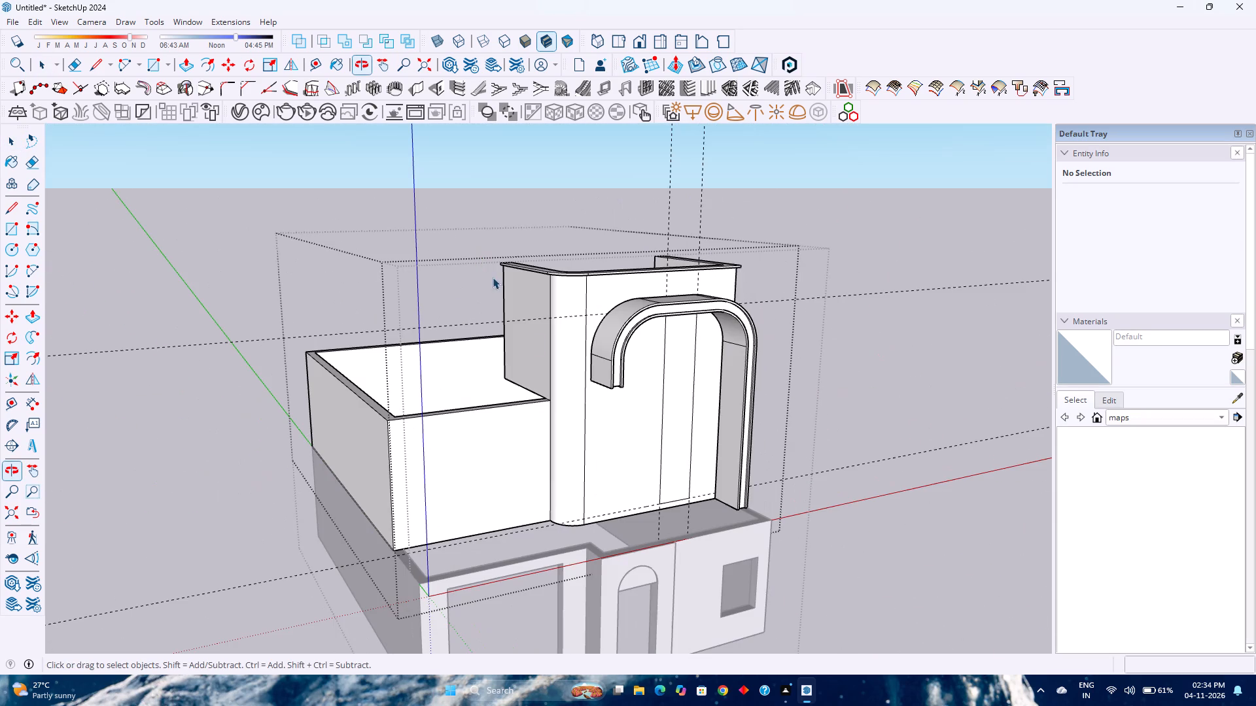
Push the tall rectangle beneath the projecting band 9" through the front wall, referencing the wall's inner side for depth.
left_click(597, 409)
scroll(632, 384, "up", 2)
middle_click_drag(635, 382, 892, 581)
middle_click_drag(646, 460, 693, 473)
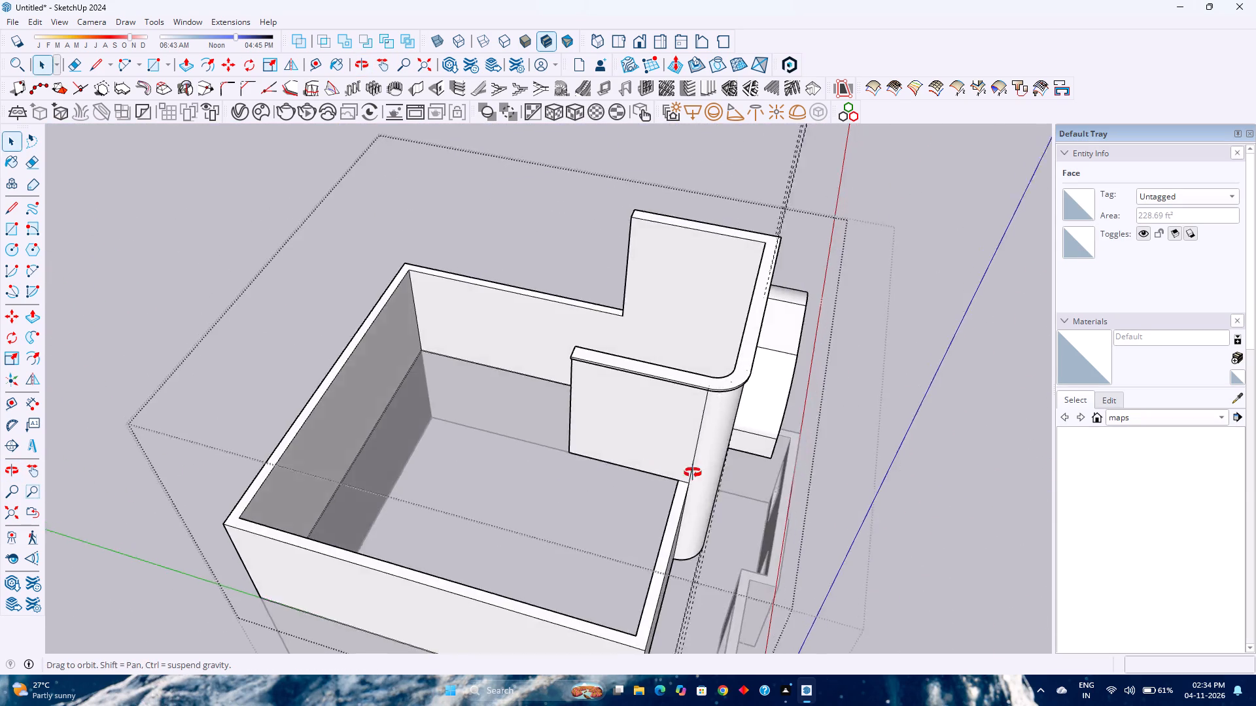
middle_click_drag(693, 473, 302, 409)
middle_click(301, 409)
left_click(661, 502)
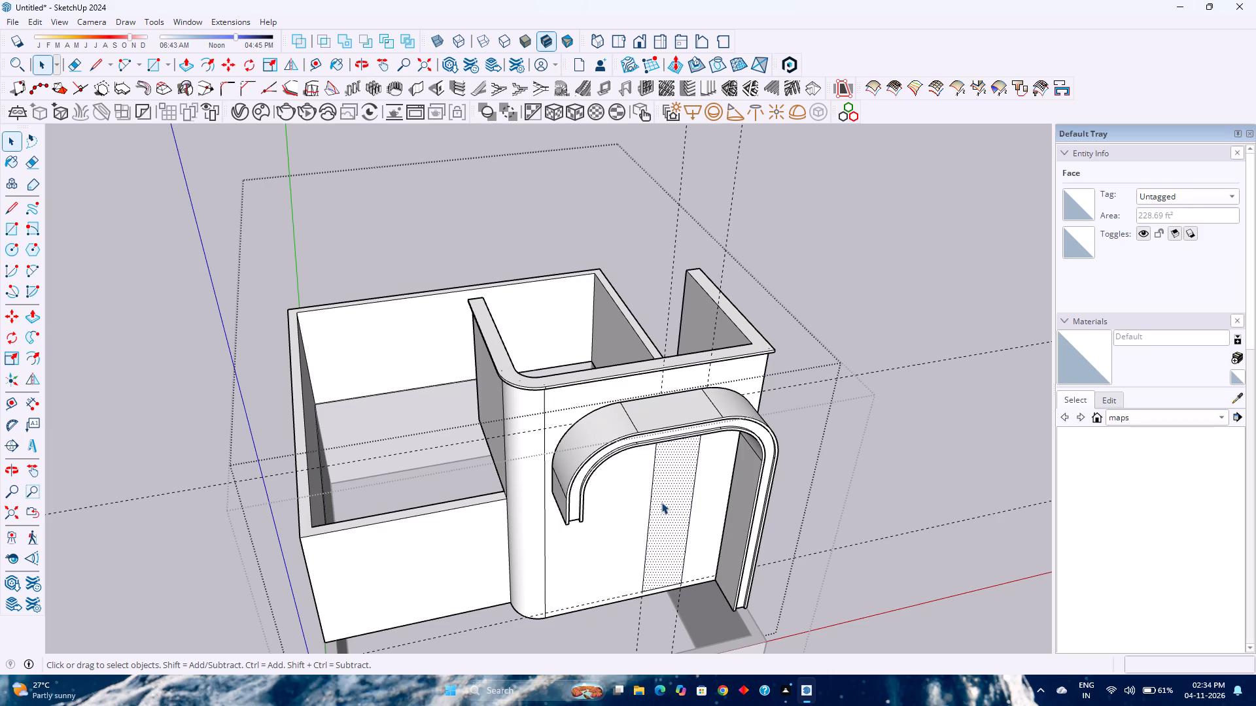
key("p")
left_click(665, 502)
middle_click_drag(631, 458, 1255, 701)
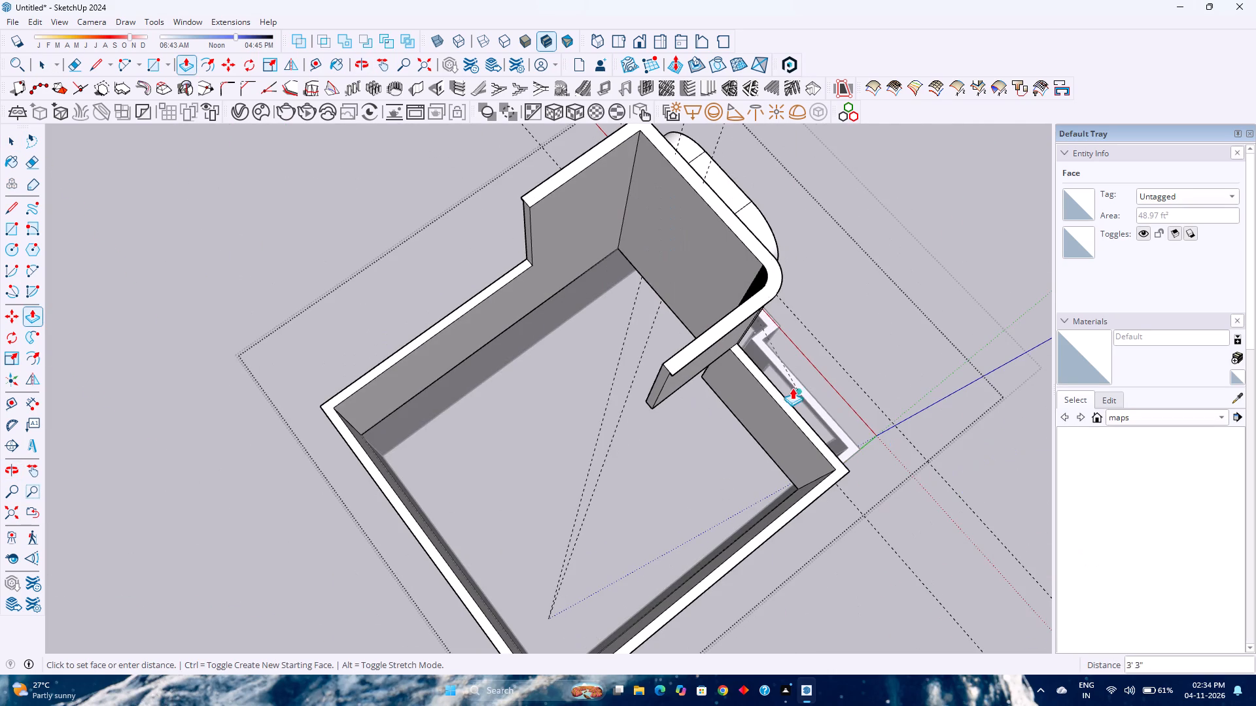
left_click(734, 235)
Adjust the tall rectangular face on the front wall's inner side with two Push/Pull moves of 1/8" each.
scroll(672, 198, "up", 8)
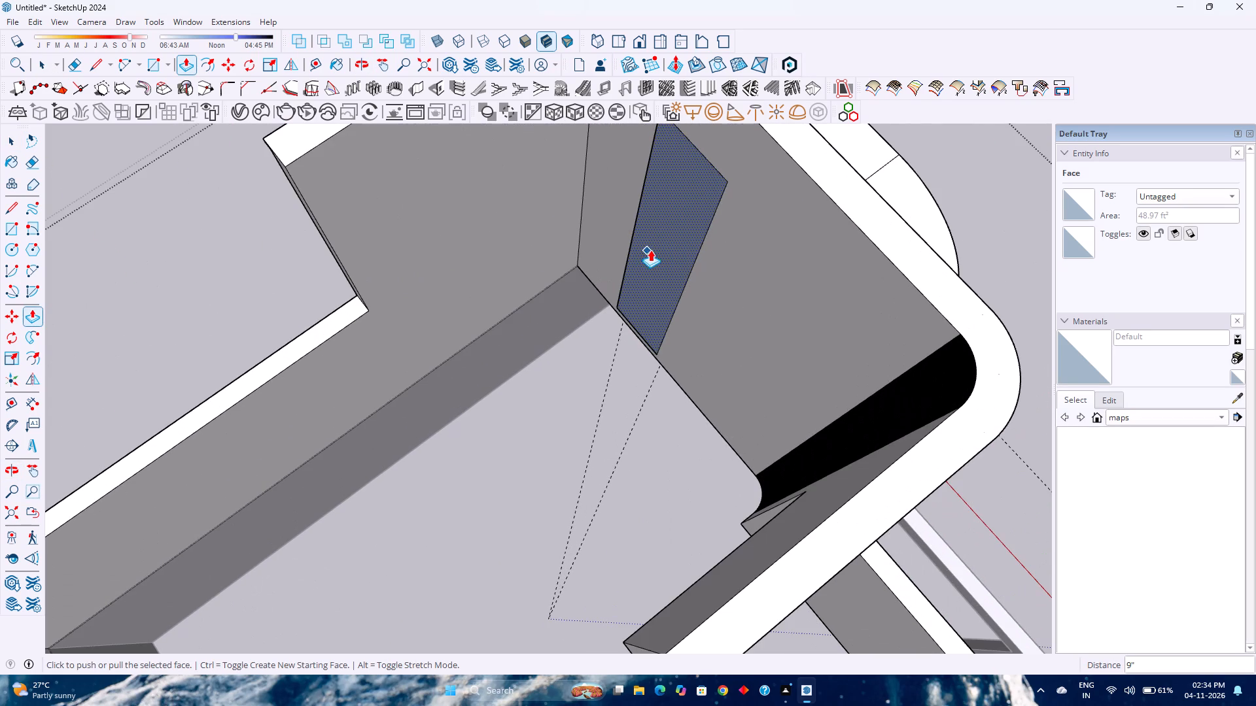
left_click(666, 241)
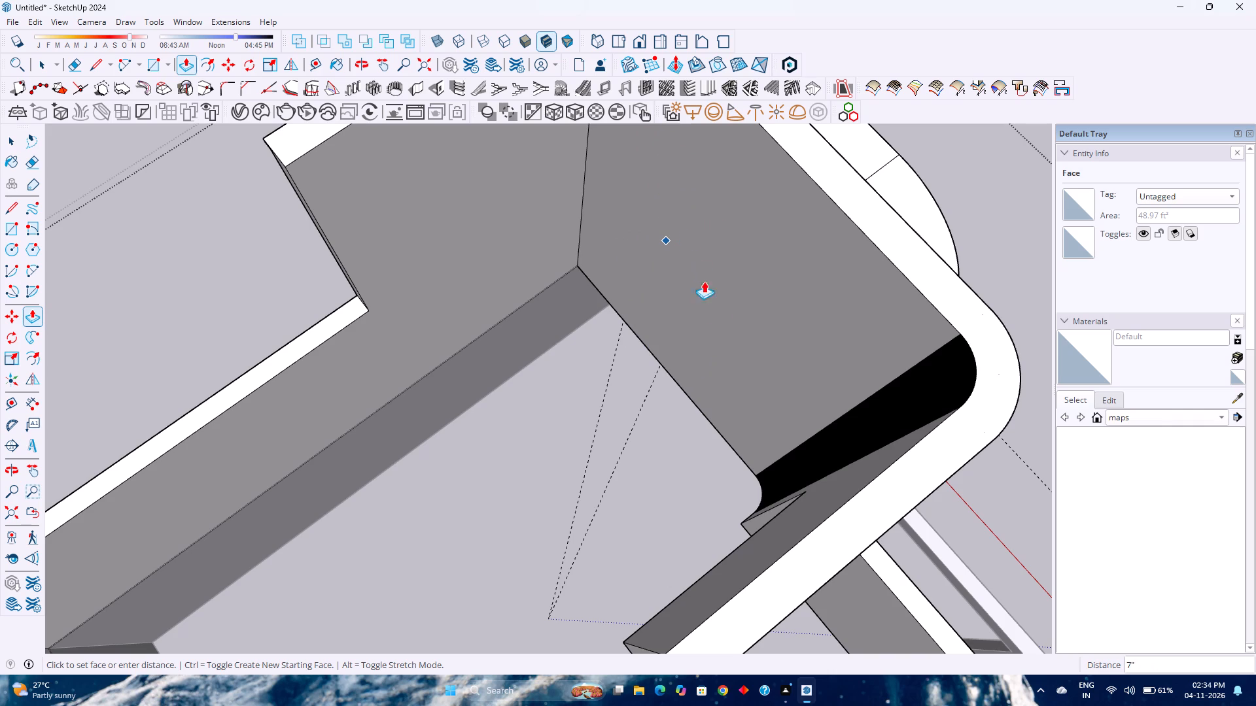
left_click(732, 325)
scroll(676, 303, "up", 3)
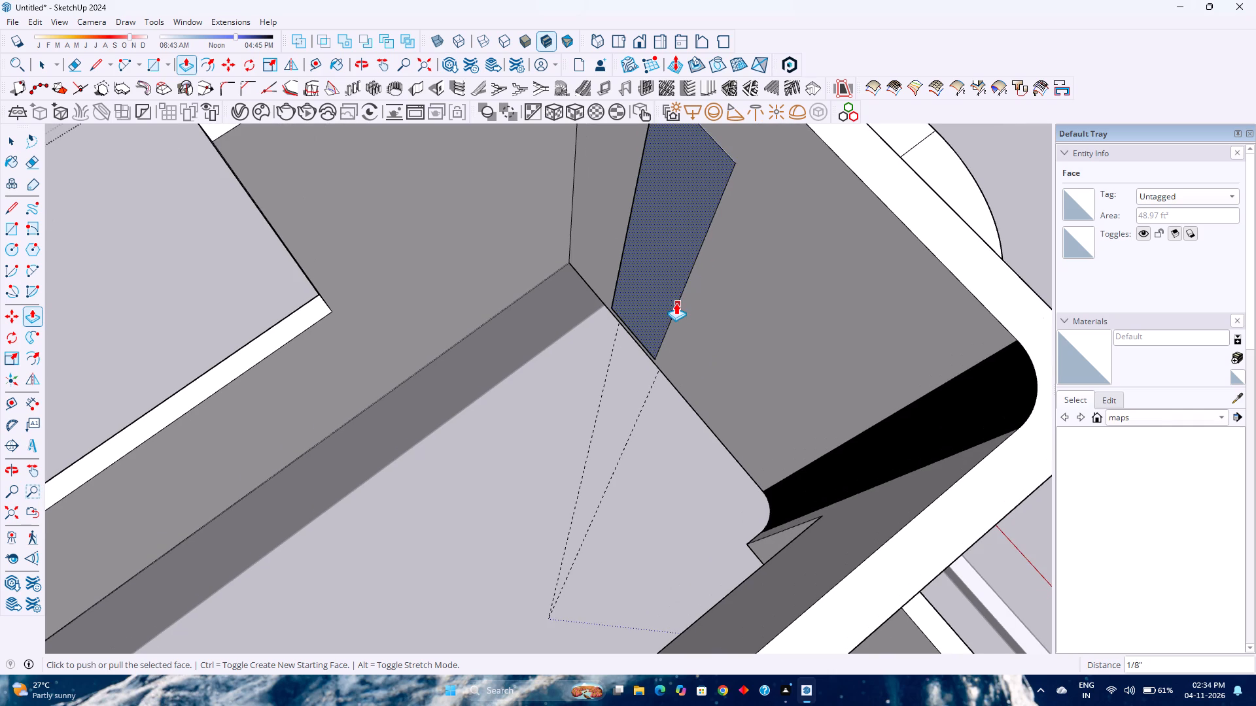
scroll(675, 297, "up", 2)
middle_click(675, 297)
middle_click_drag(676, 301, 650, 465, "shift")
middle_click(650, 465, "shift")
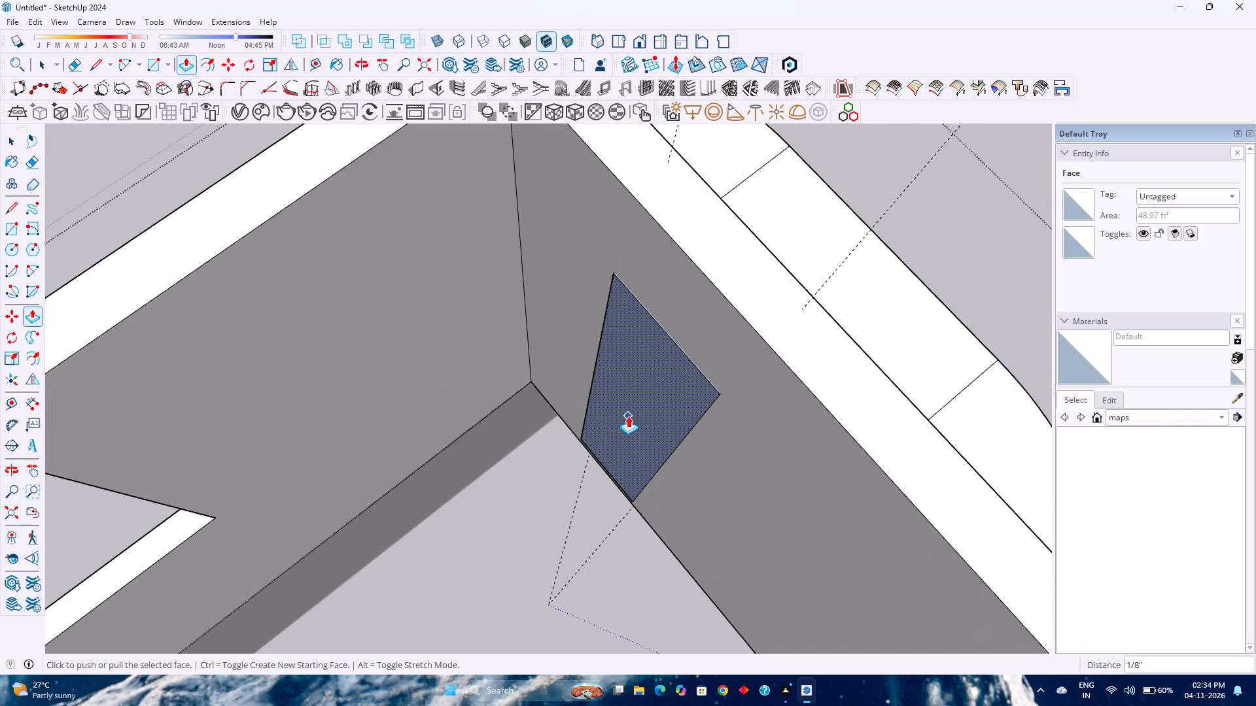
middle_click_drag(628, 416, 664, 394)
scroll(733, 239, "up", 8)
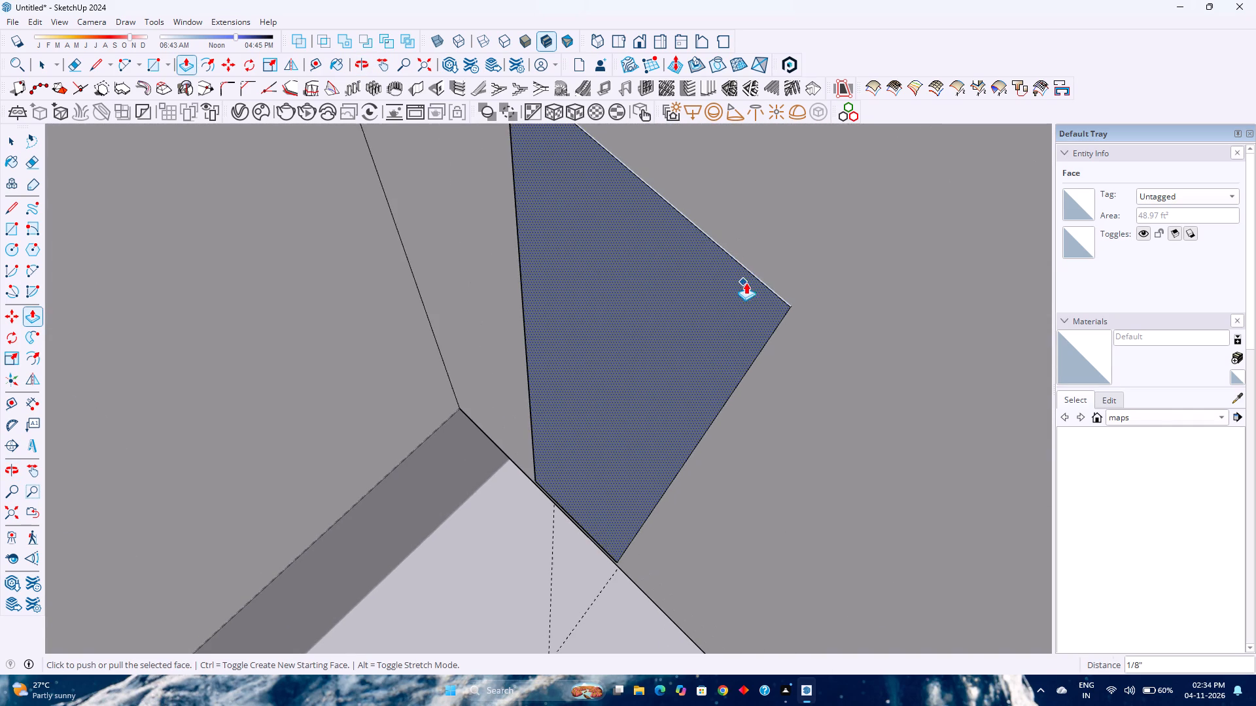
scroll(746, 282, "up", 19)
key("Escape")
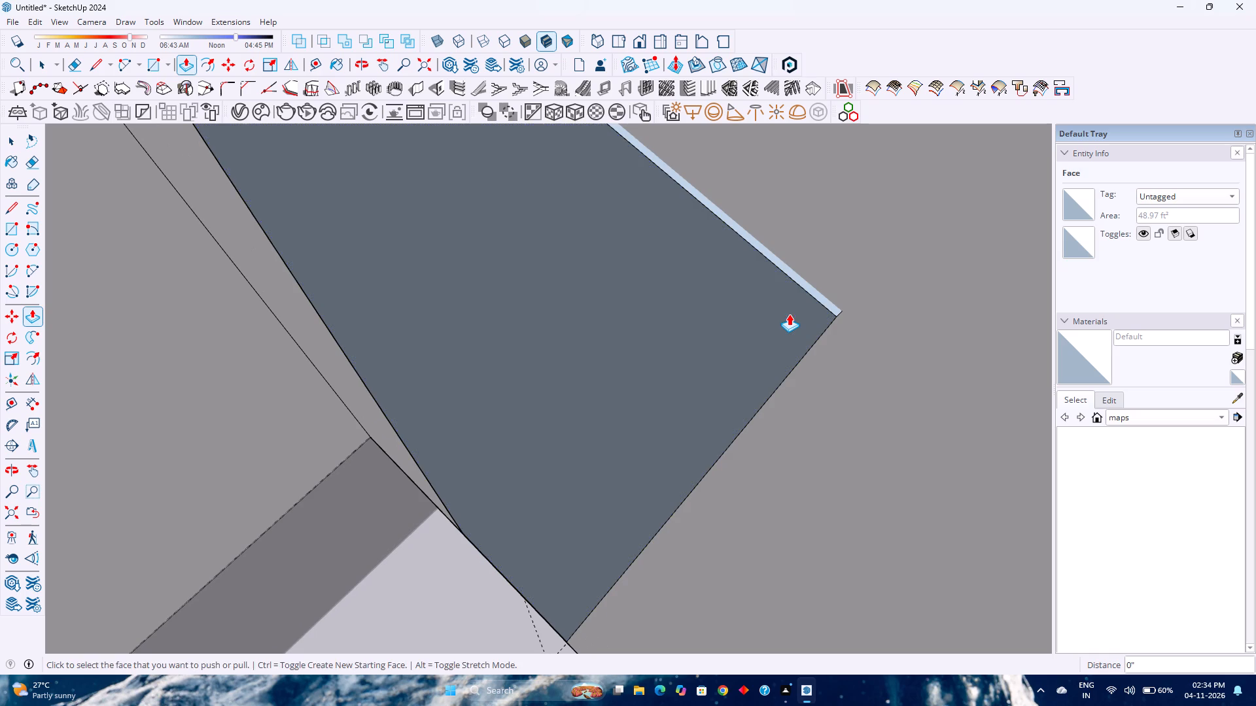
left_click(789, 314)
left_click(839, 301)
Erase the side and top edges outlining the tall rectangle on the front wall's inner face.
scroll(789, 361, "down", 4)
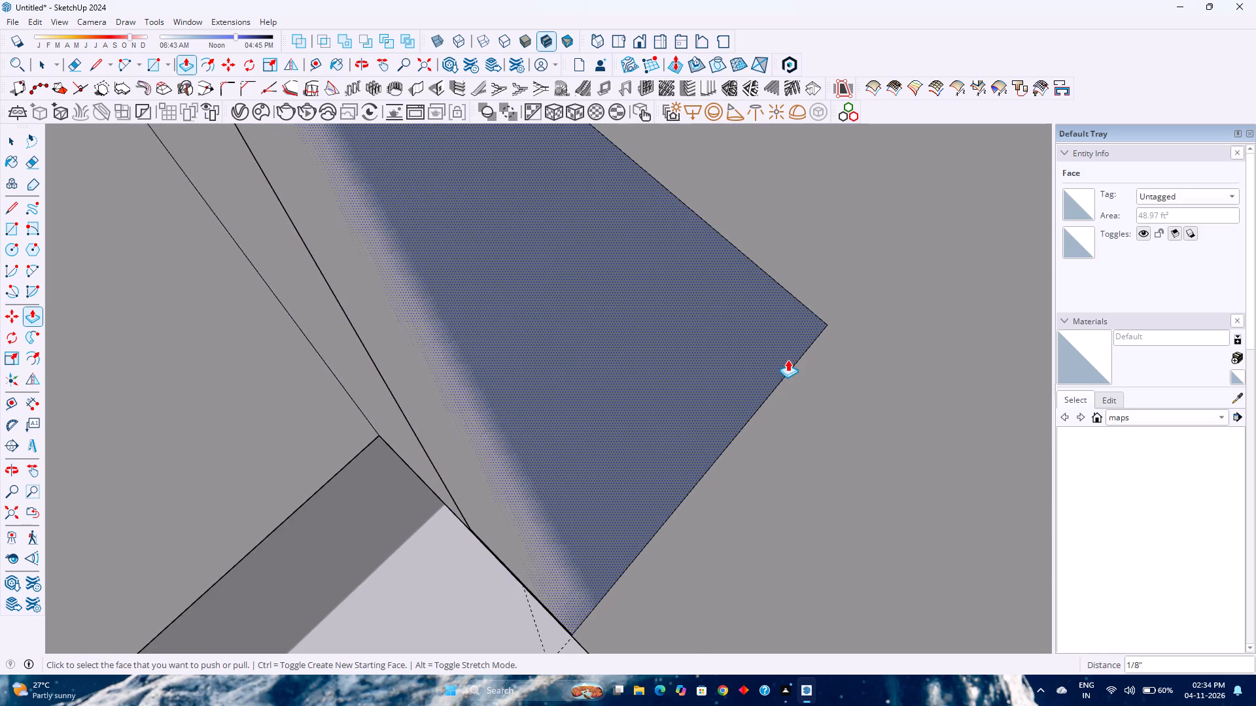
scroll(788, 360, "down", 7)
key("e")
left_click(792, 364)
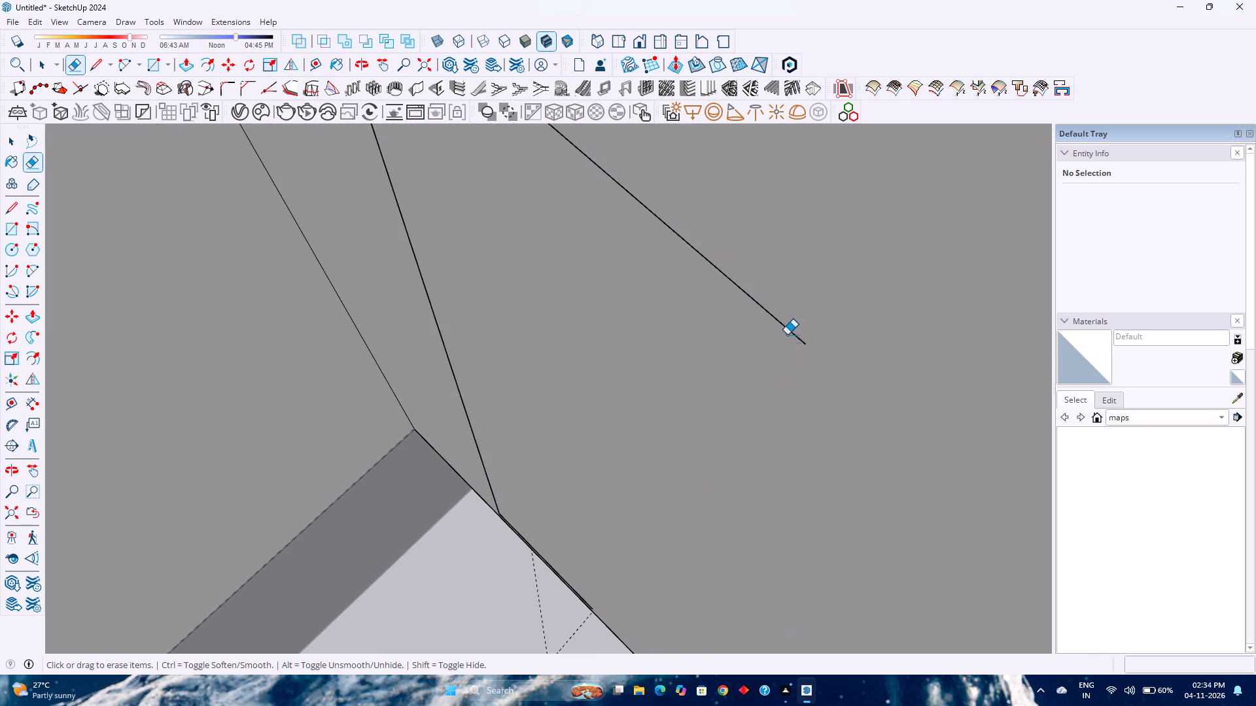
left_click(786, 330)
left_click(440, 331)
Draw a 3' line along the bottom outer edge of the tall opening between its two lower corners.
scroll(478, 331, "down", 3)
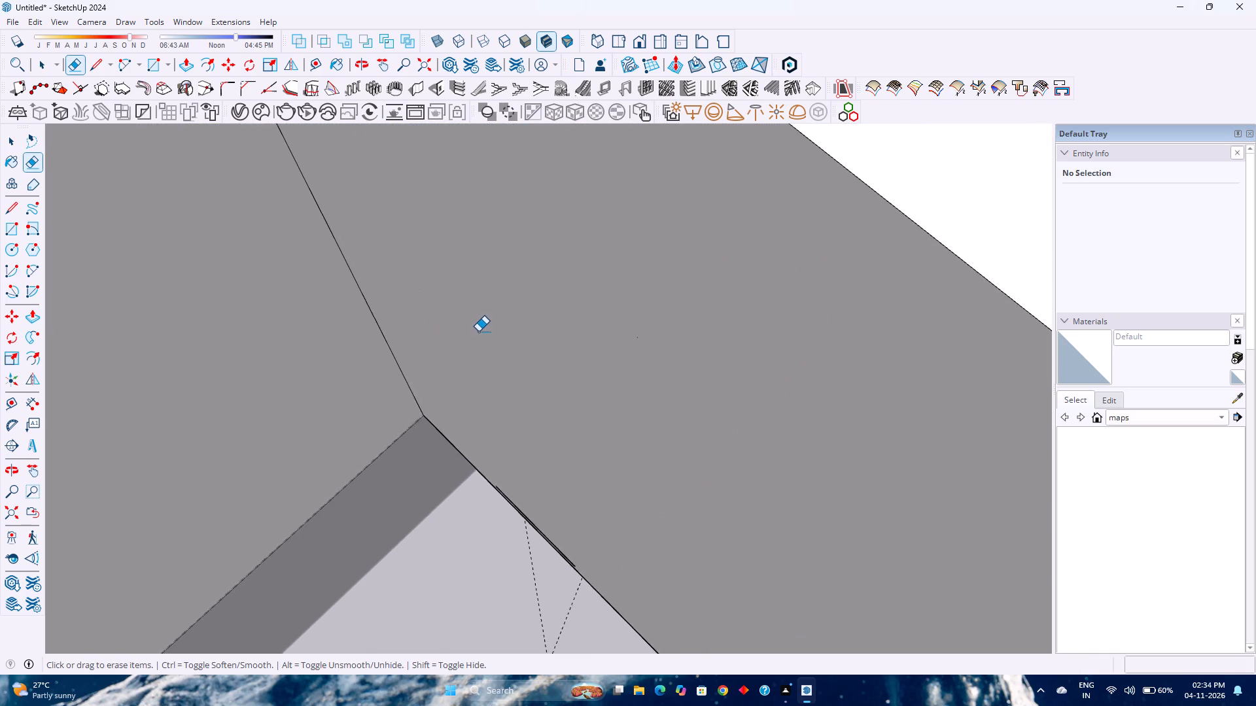
scroll(478, 331, "down", 10)
middle_click_drag(596, 351, 241, 352)
scroll(336, 345, "down", 3)
middle_click_drag(539, 416, 307, 289)
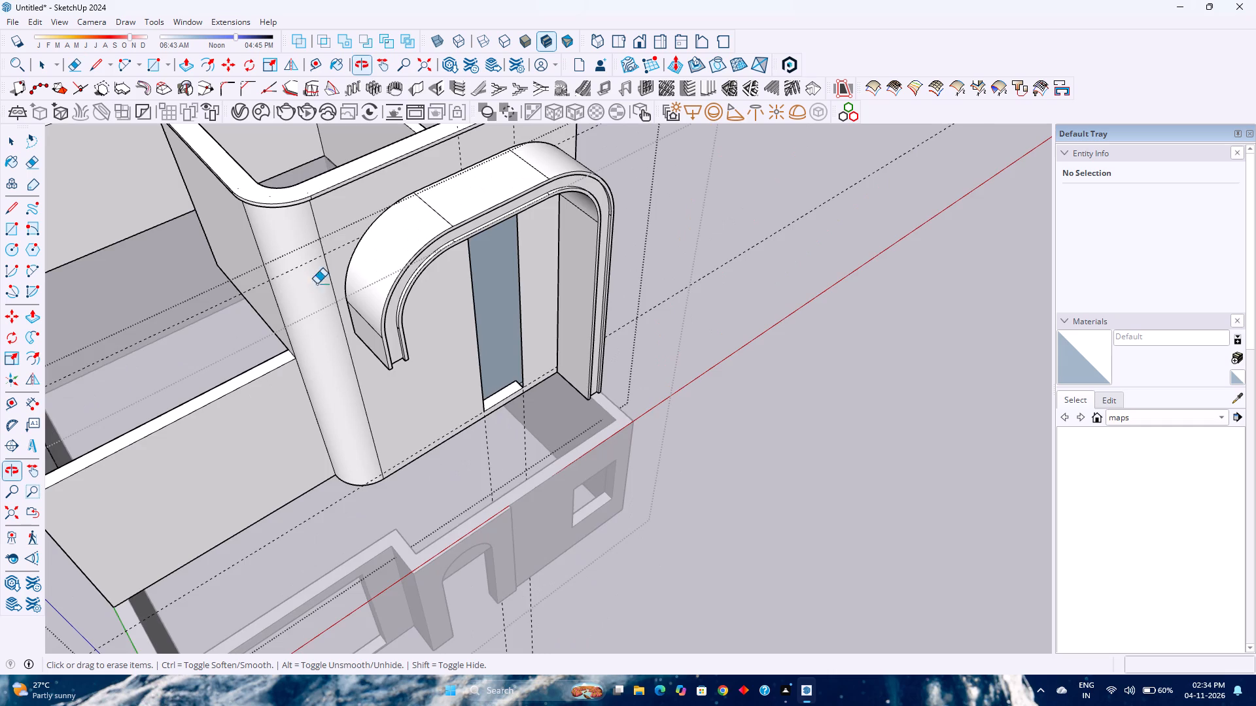
scroll(398, 291, "up", 3)
scroll(481, 360, "up", 2)
middle_click_drag(481, 360, 355, 335)
key("l")
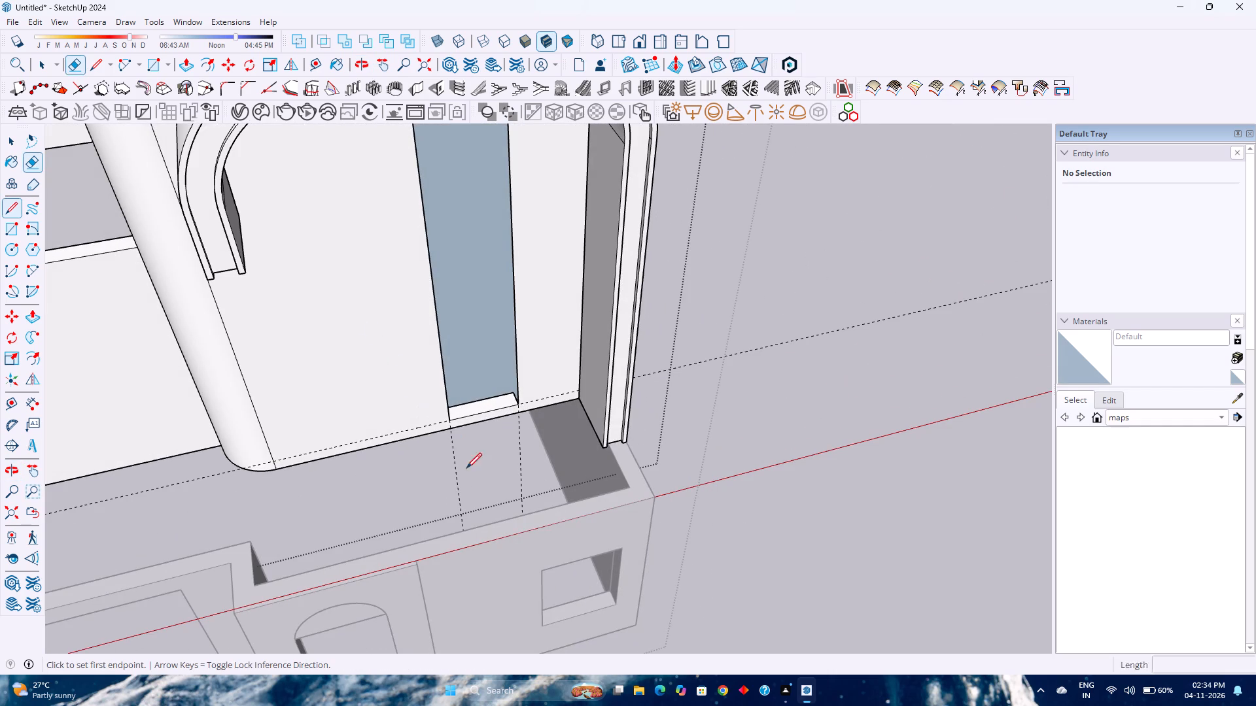
left_click(453, 421)
left_click(520, 407)
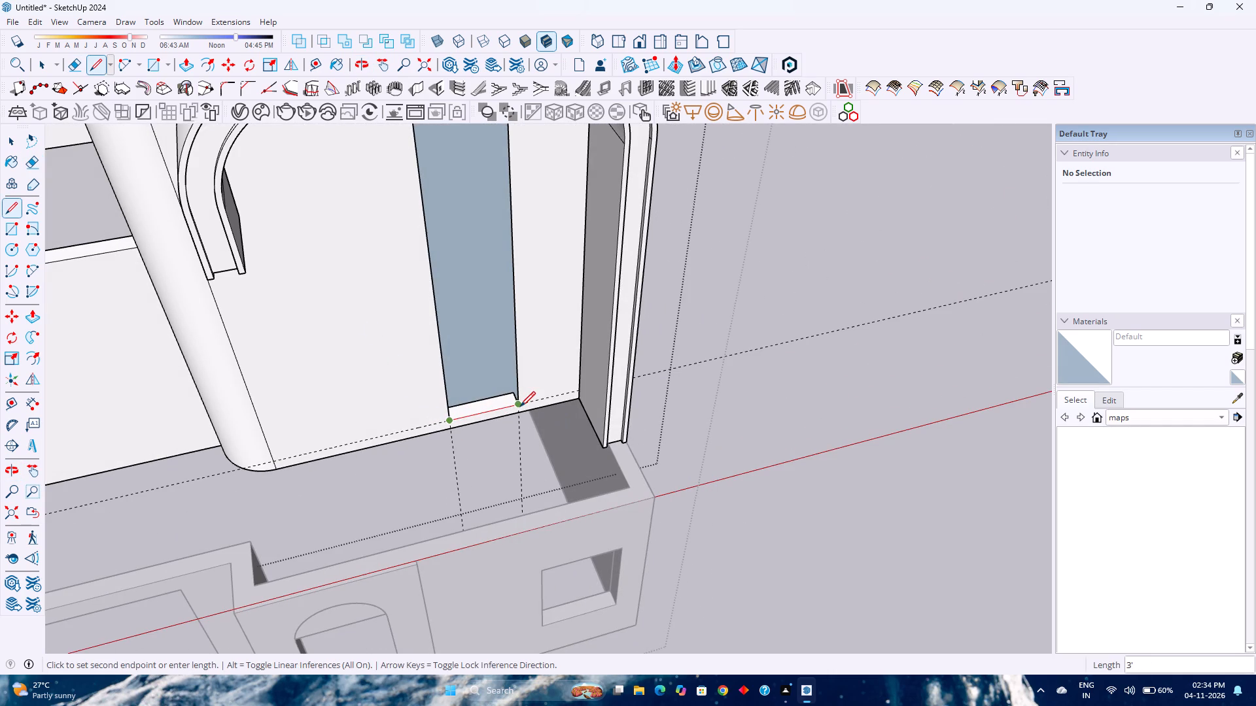
Push the back face of the tall opening 9" from the outer side of the front wall.
key("p")
left_click(472, 358)
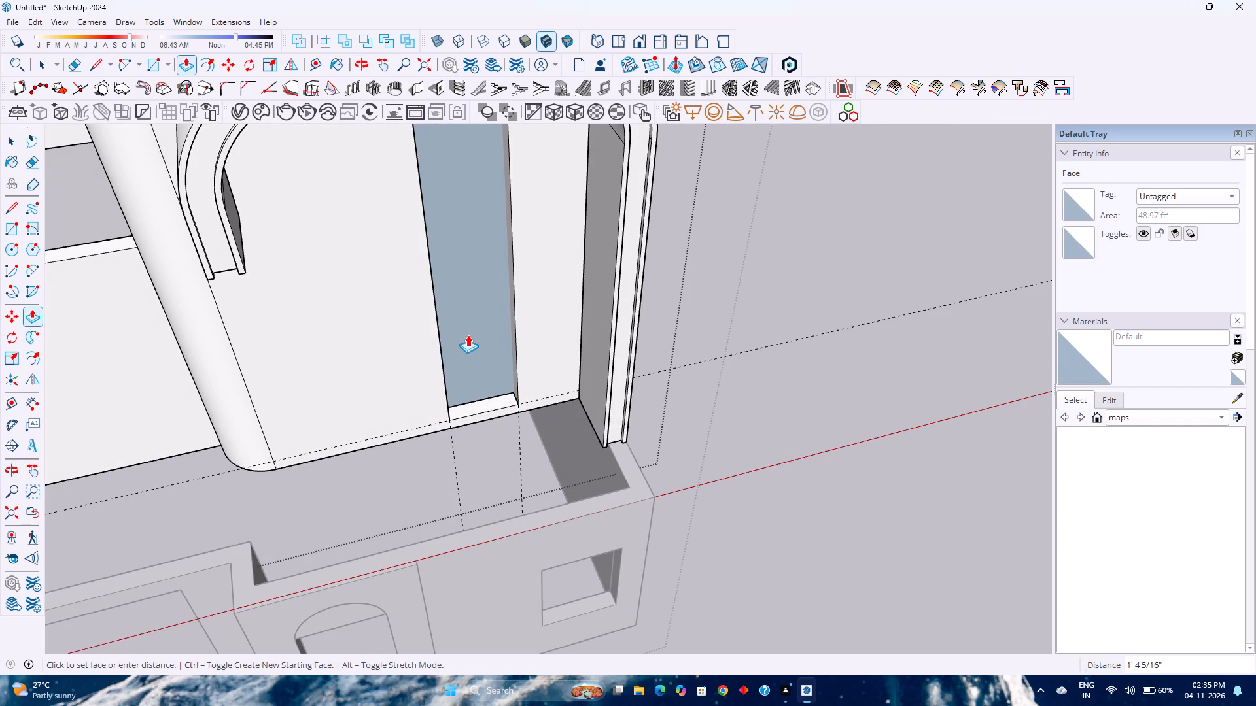
key("9")
key("Return")
Delete the tall rectangular face and the wall face behind it on the front wall's inner side.
middle_click_drag(447, 366, 447, 367)
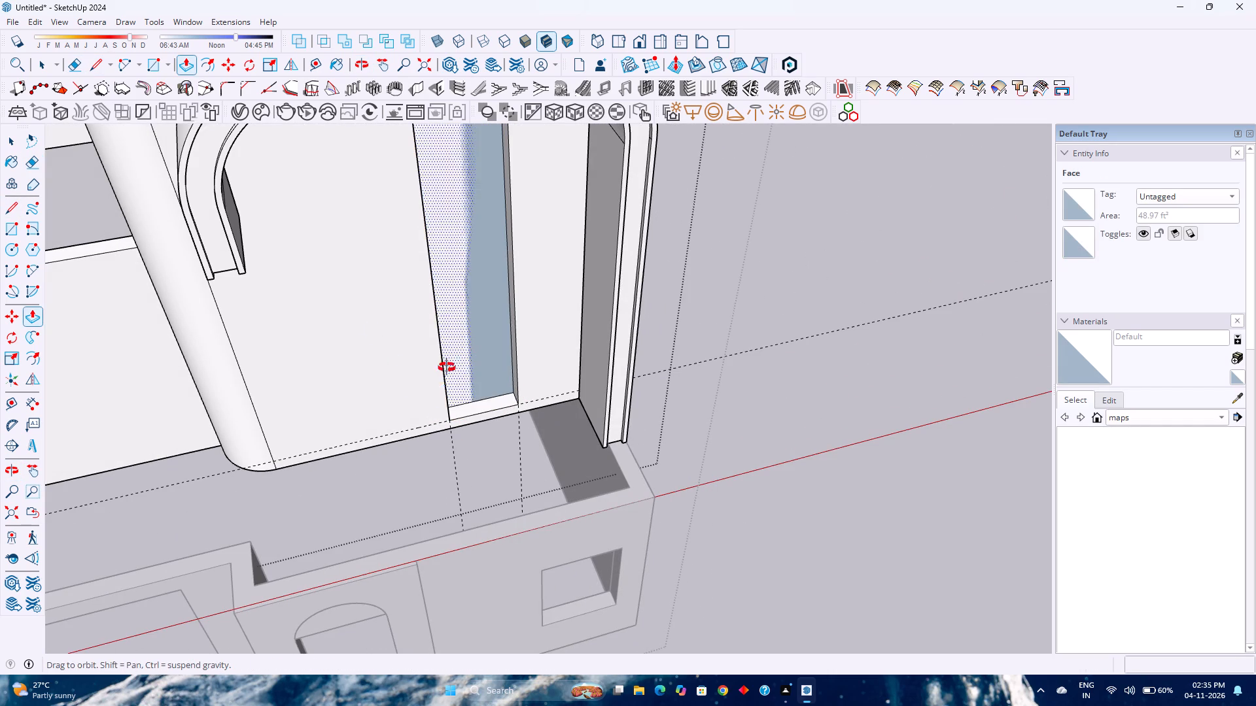
middle_click_drag(447, 367, 908, 536)
middle_click(908, 536)
middle_click_drag(863, 395, 672, 488, "shift")
middle_click_drag(661, 475, 796, 450)
key("space")
left_click(735, 371)
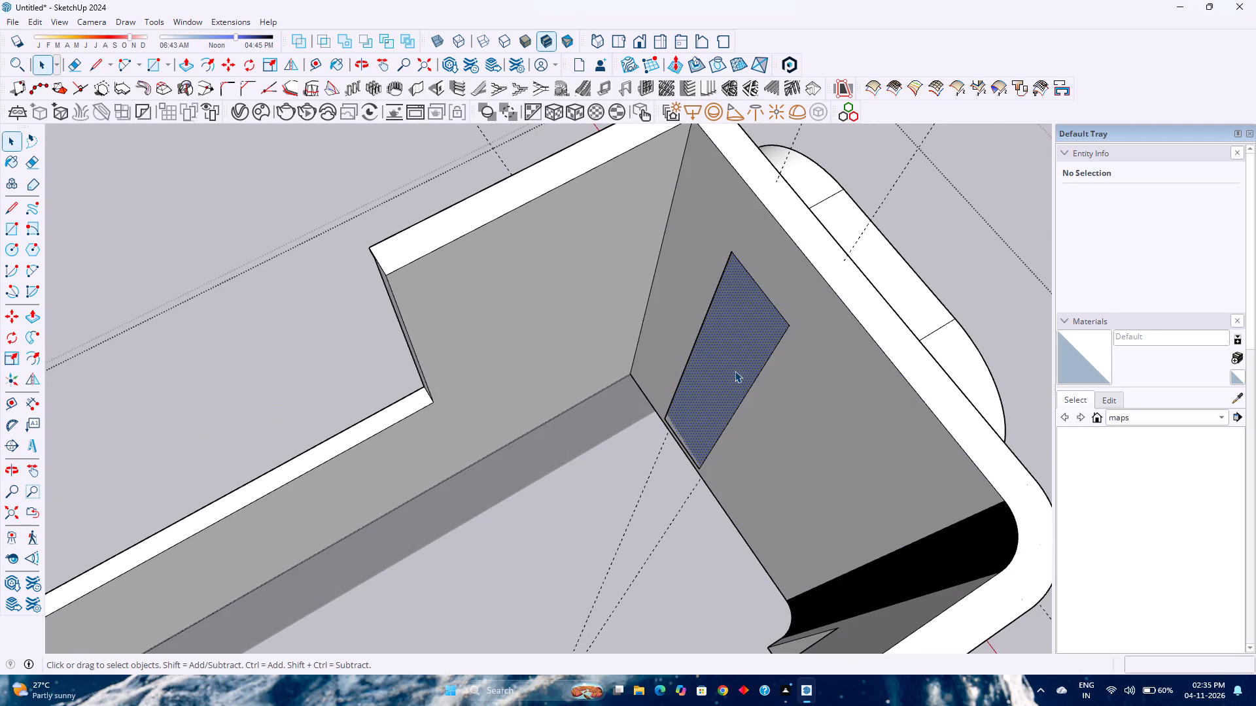
key("Delete")
left_click(735, 371)
key("Delete")
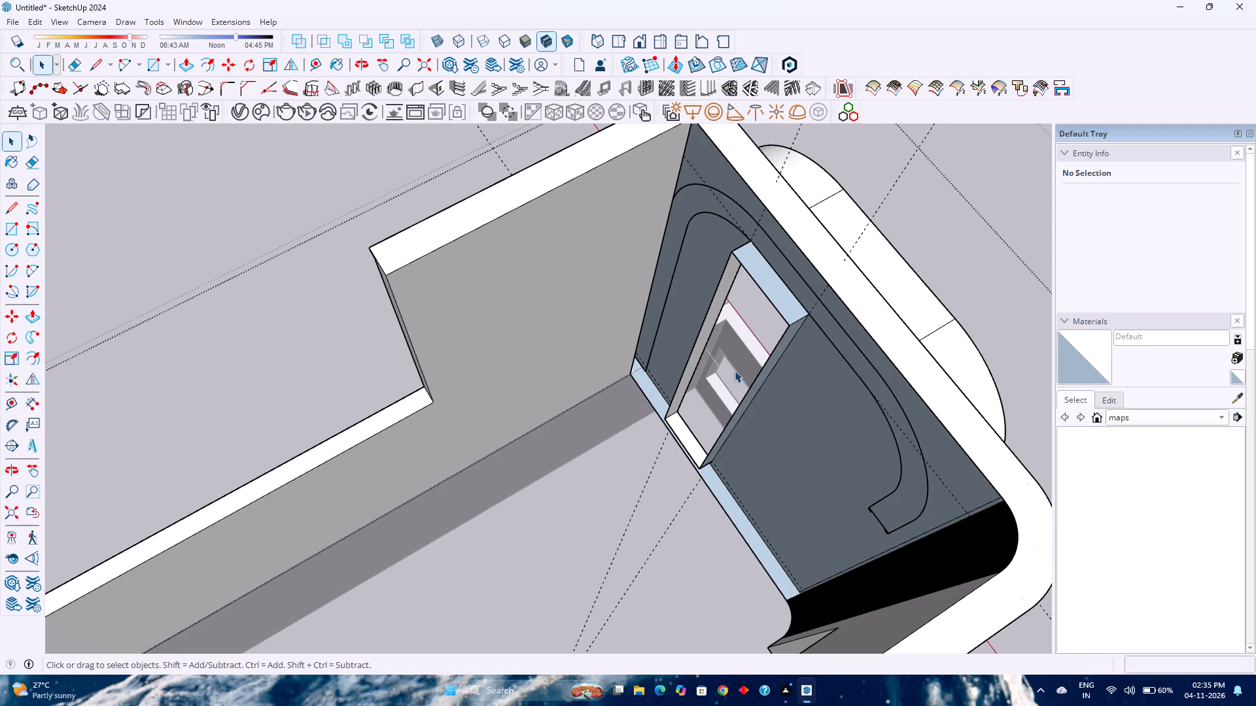
Draw a rectangle of about 13' 3 1/8" by 20' across the front wall's inner side to rebuild its face.
middle_click_drag(730, 376, 658, 438, "shift")
middle_click_drag(648, 442, 822, 310)
middle_click_drag(790, 324, 698, 439, "shift")
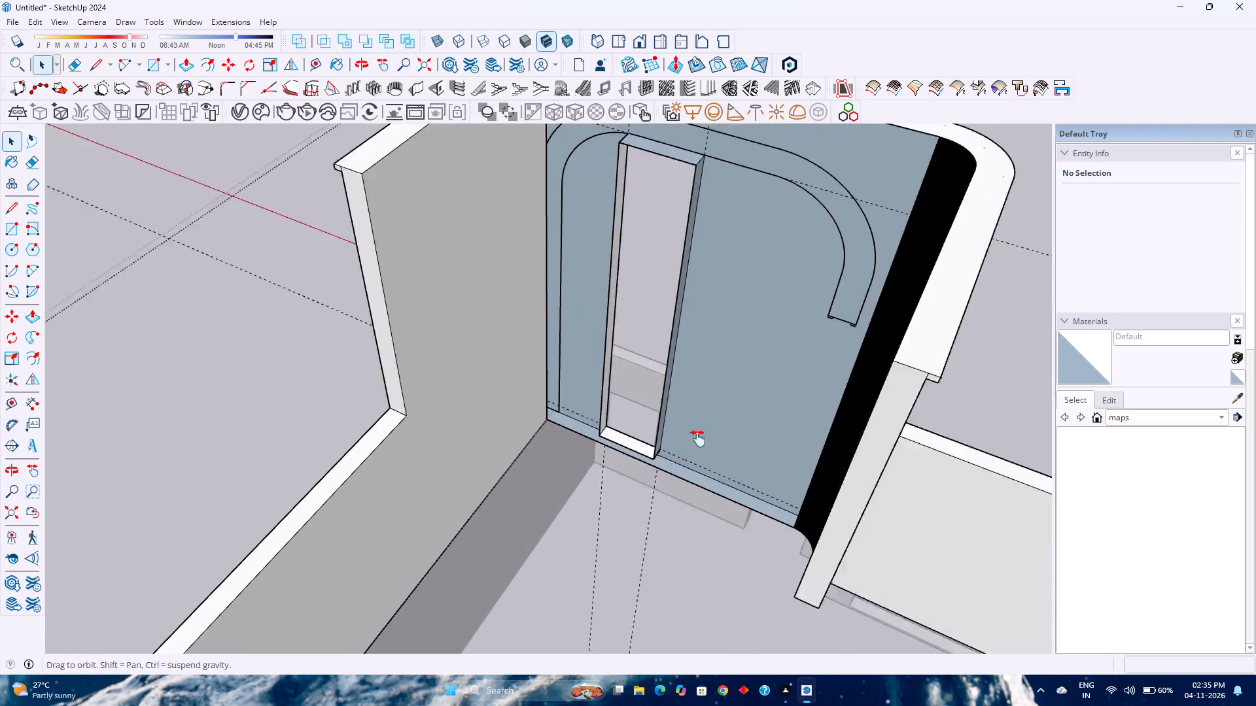
middle_click_drag(698, 439, 689, 450, "shift")
middle_click_drag(672, 459, 771, 488)
middle_click_drag(764, 474, 621, 493, "shift")
key("r")
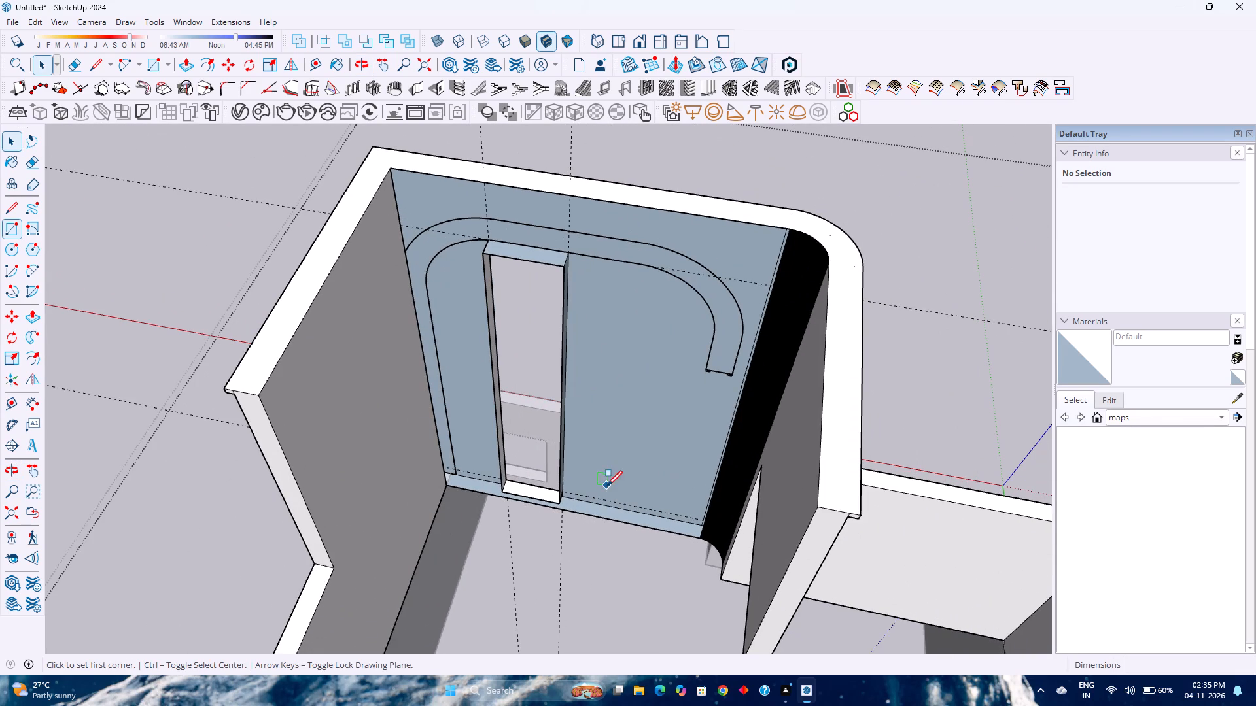
left_click(392, 167)
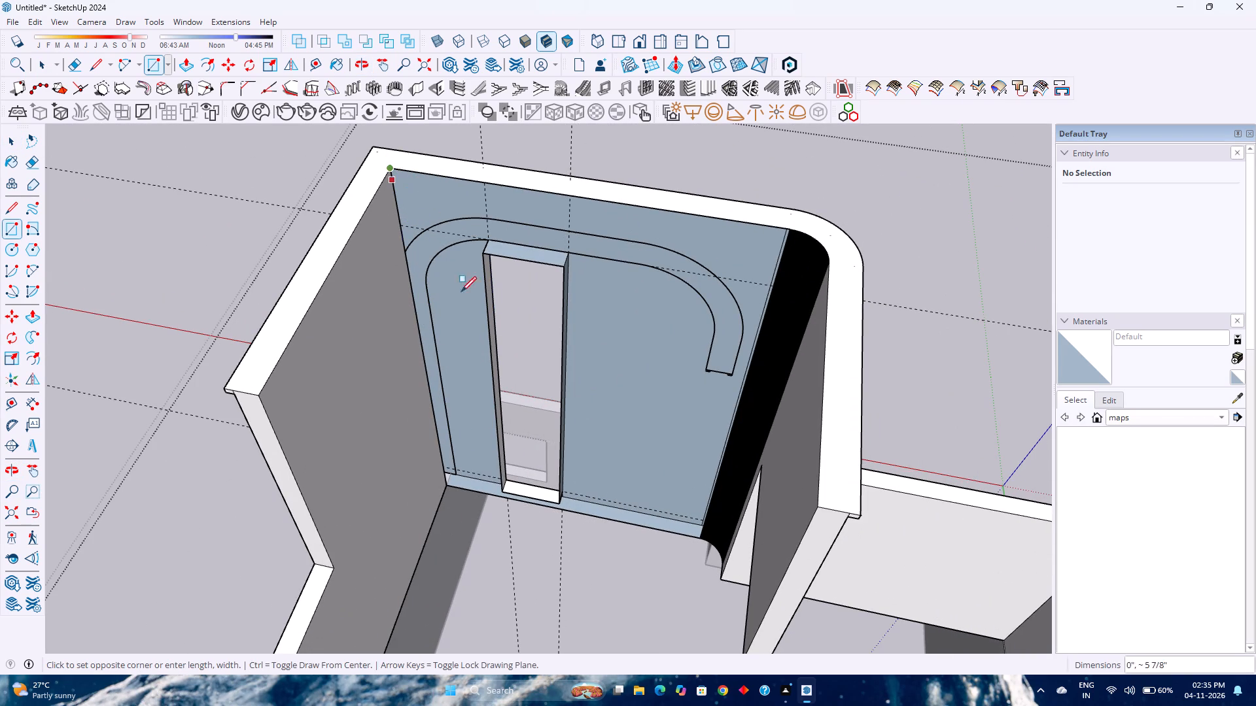
left_click(699, 536)
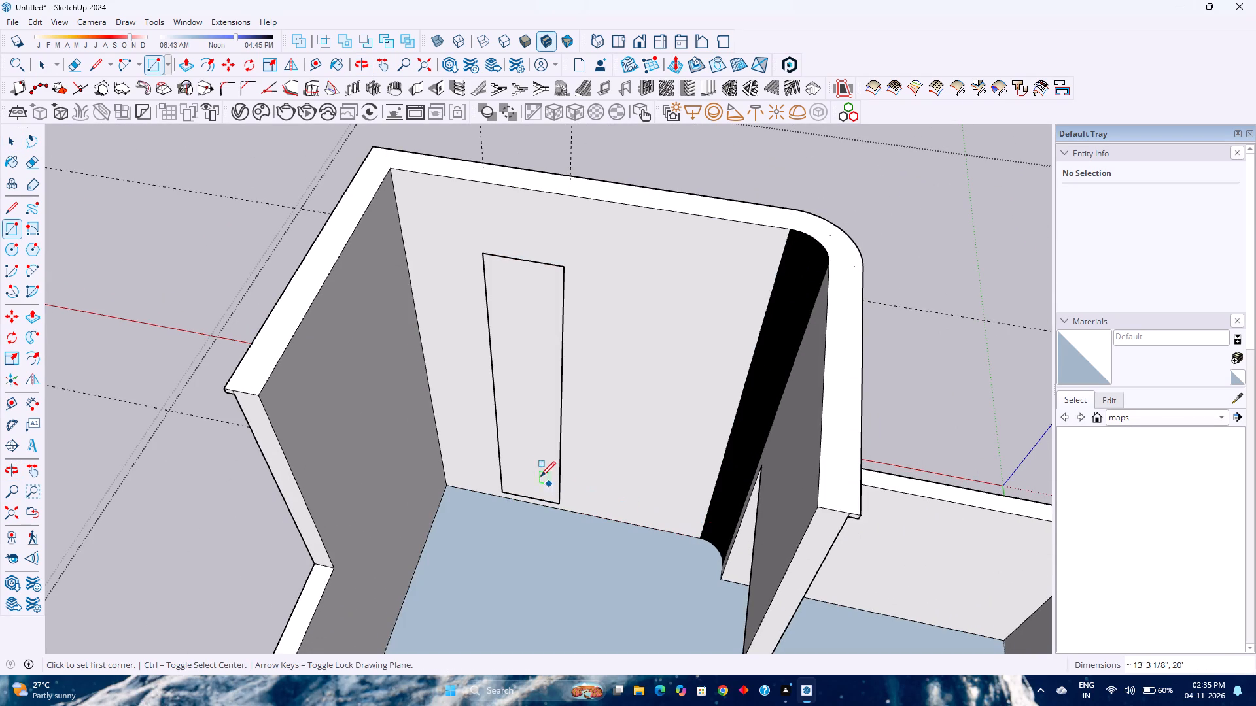
Draw a 3' by about 16' 3 7/8" rectangle over the tall opening's outline on the rebuilt inner wall face.
key("space")
left_click(525, 442)
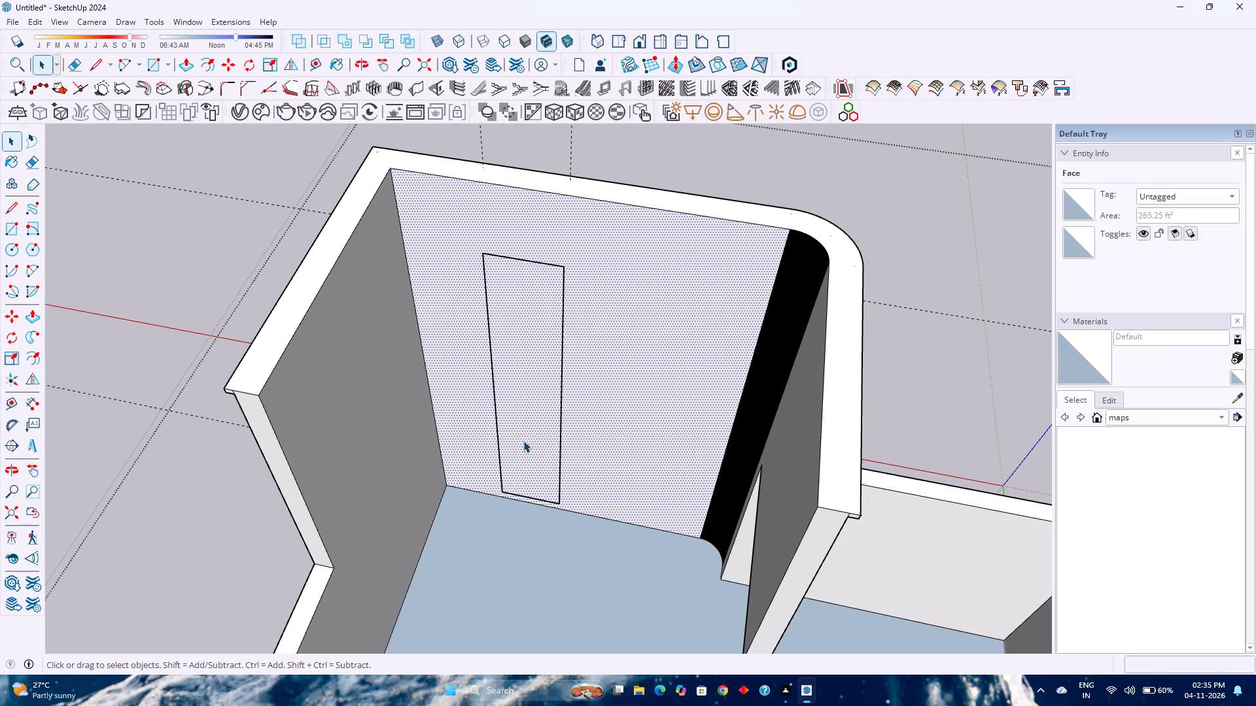
key("r")
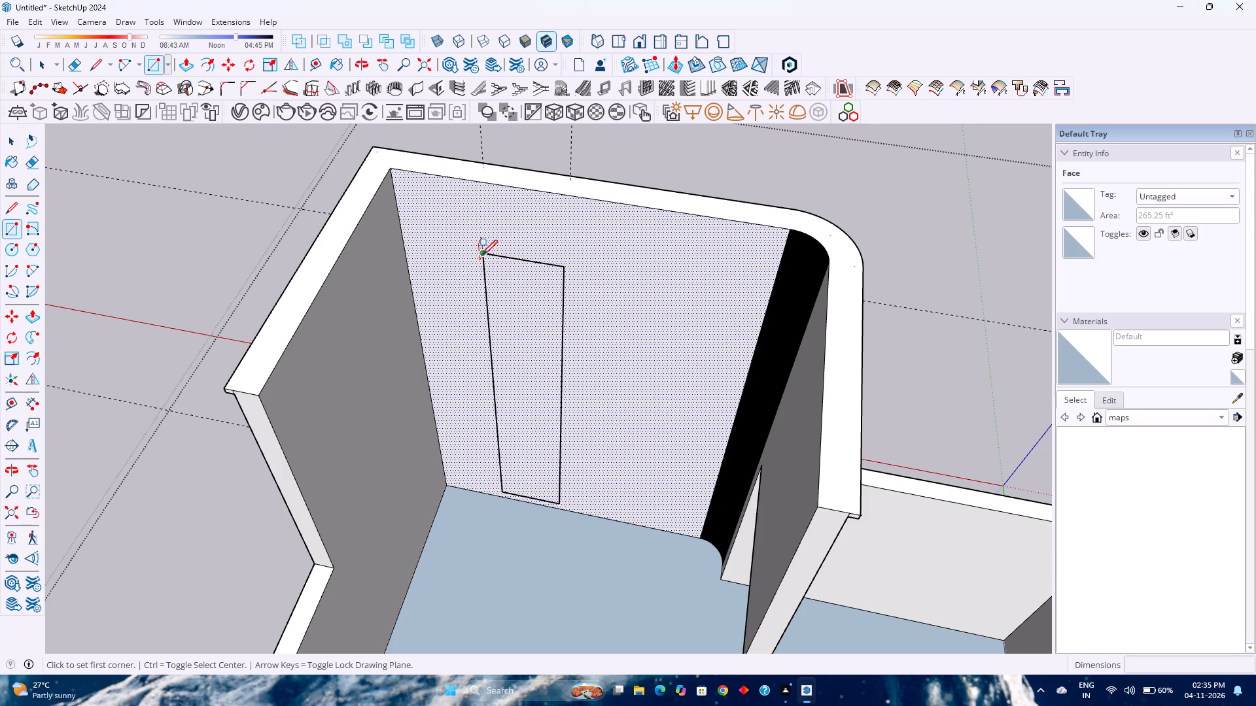
left_click(483, 255)
left_click(558, 504)
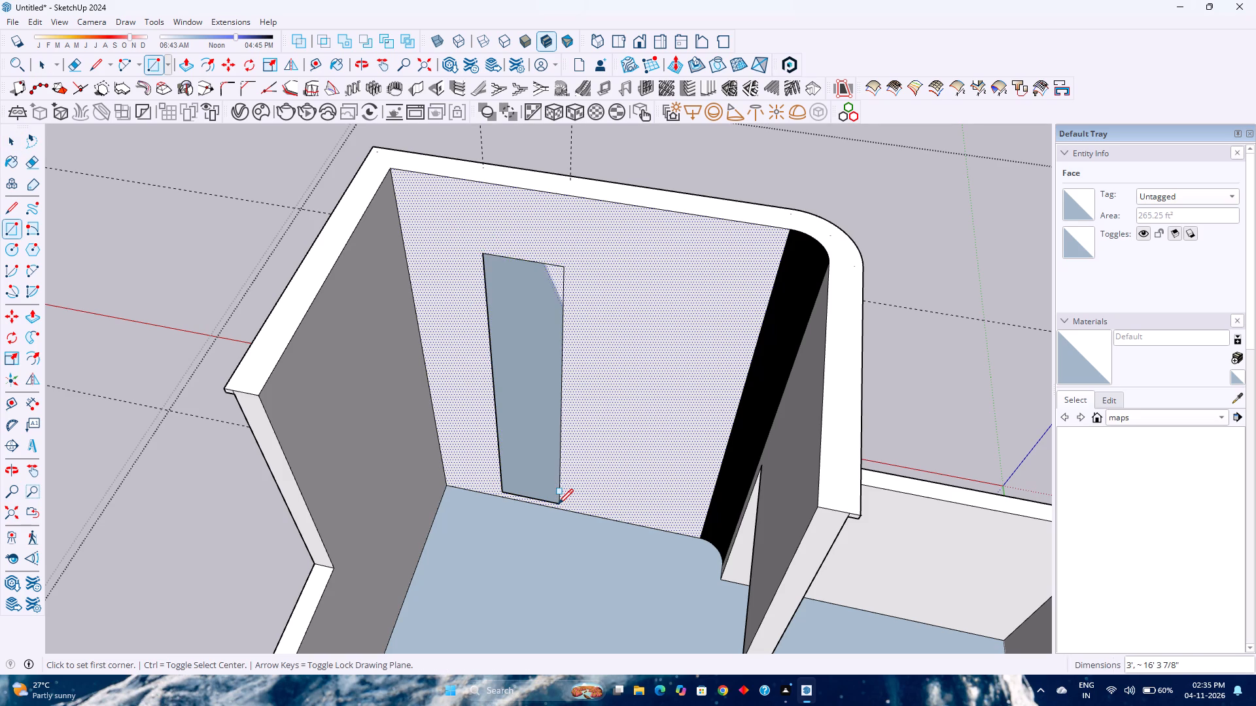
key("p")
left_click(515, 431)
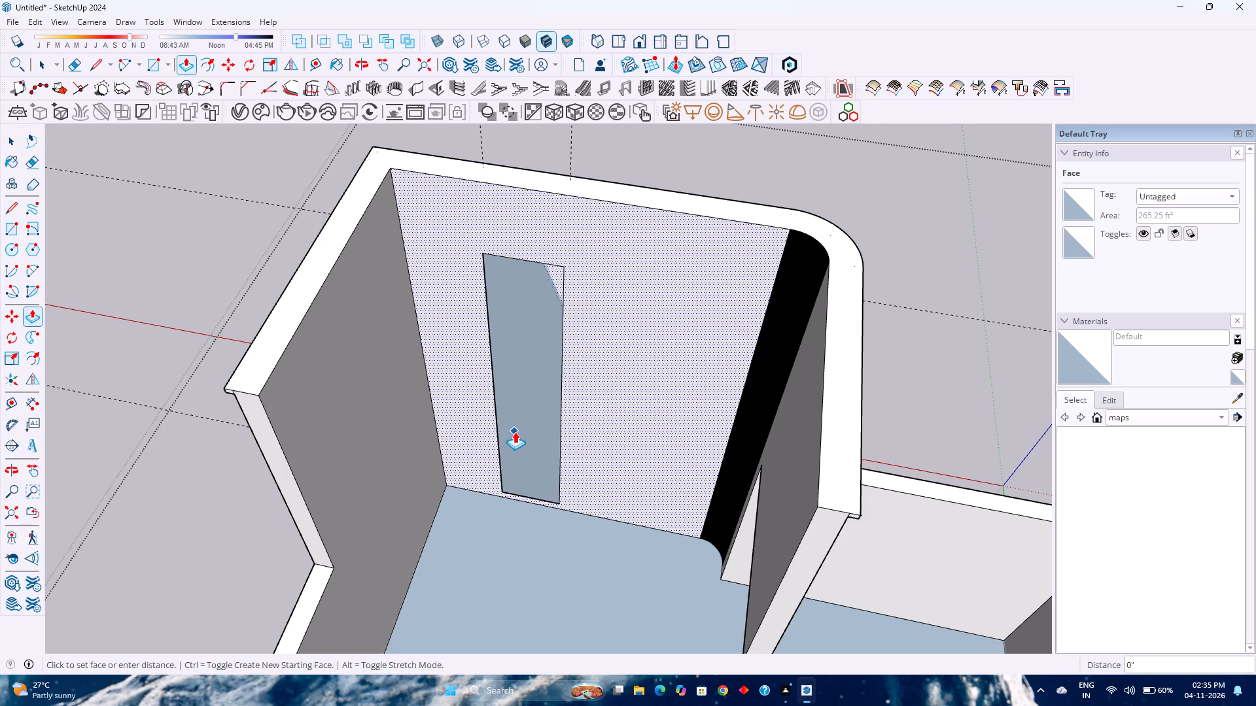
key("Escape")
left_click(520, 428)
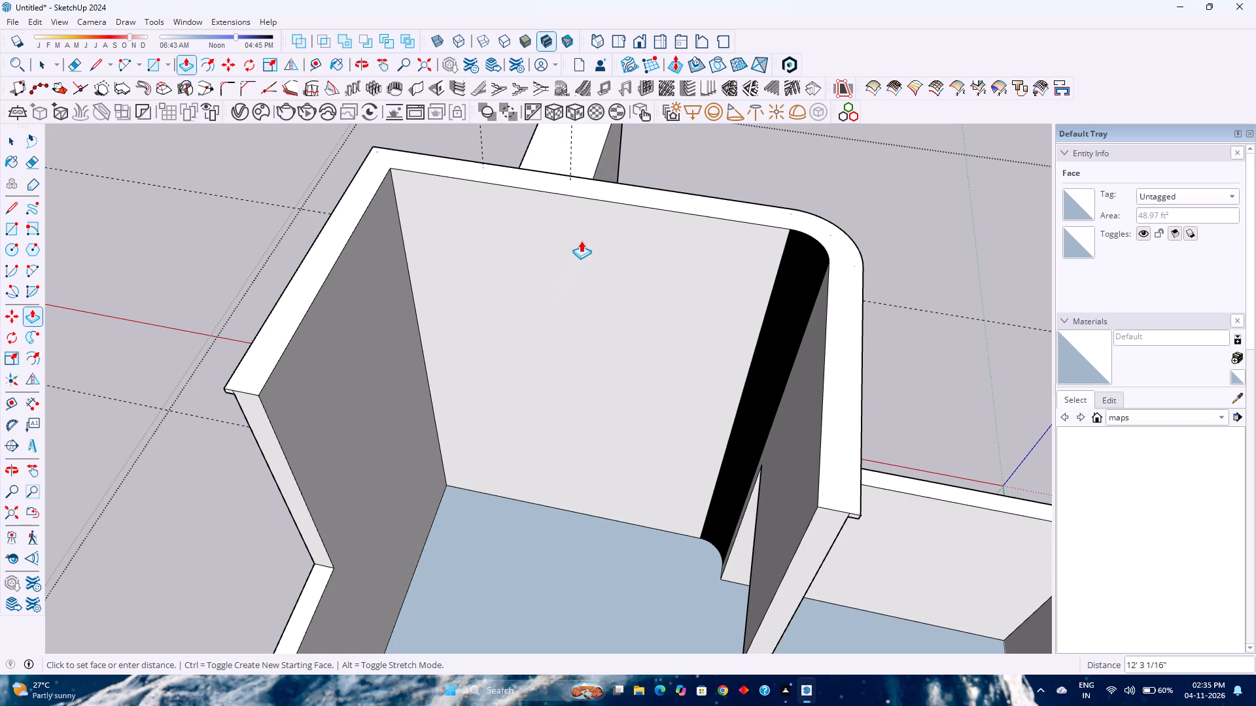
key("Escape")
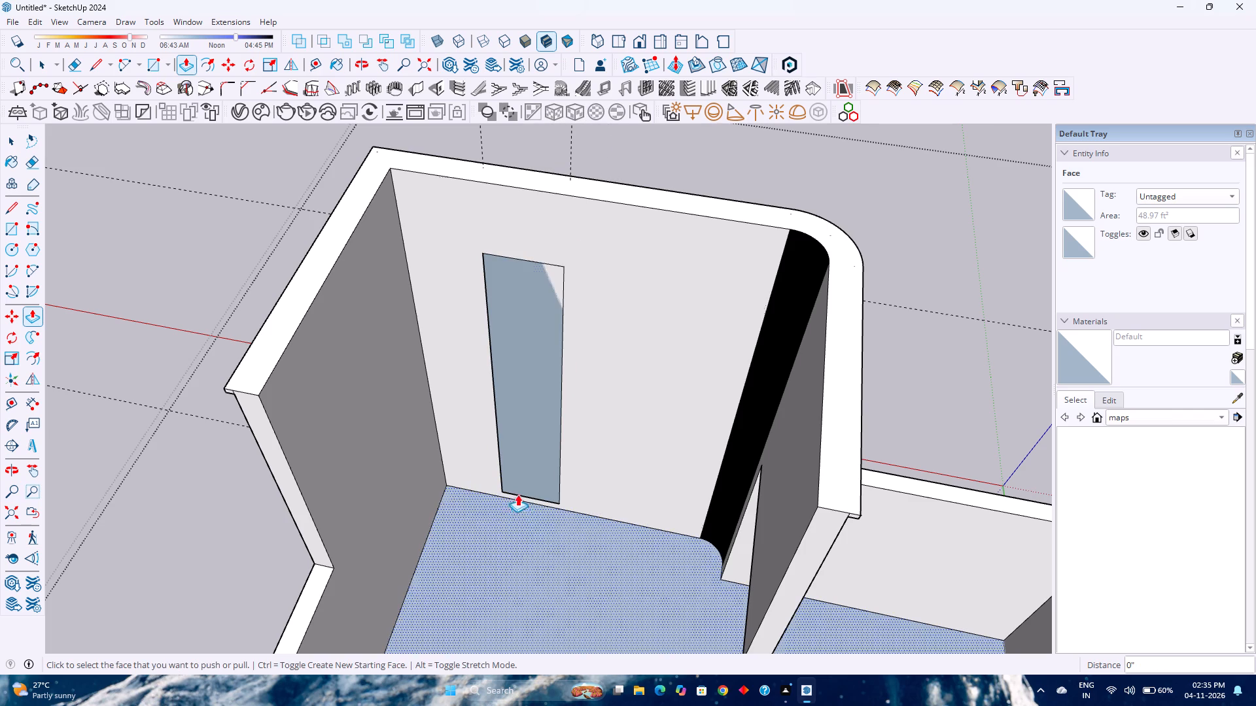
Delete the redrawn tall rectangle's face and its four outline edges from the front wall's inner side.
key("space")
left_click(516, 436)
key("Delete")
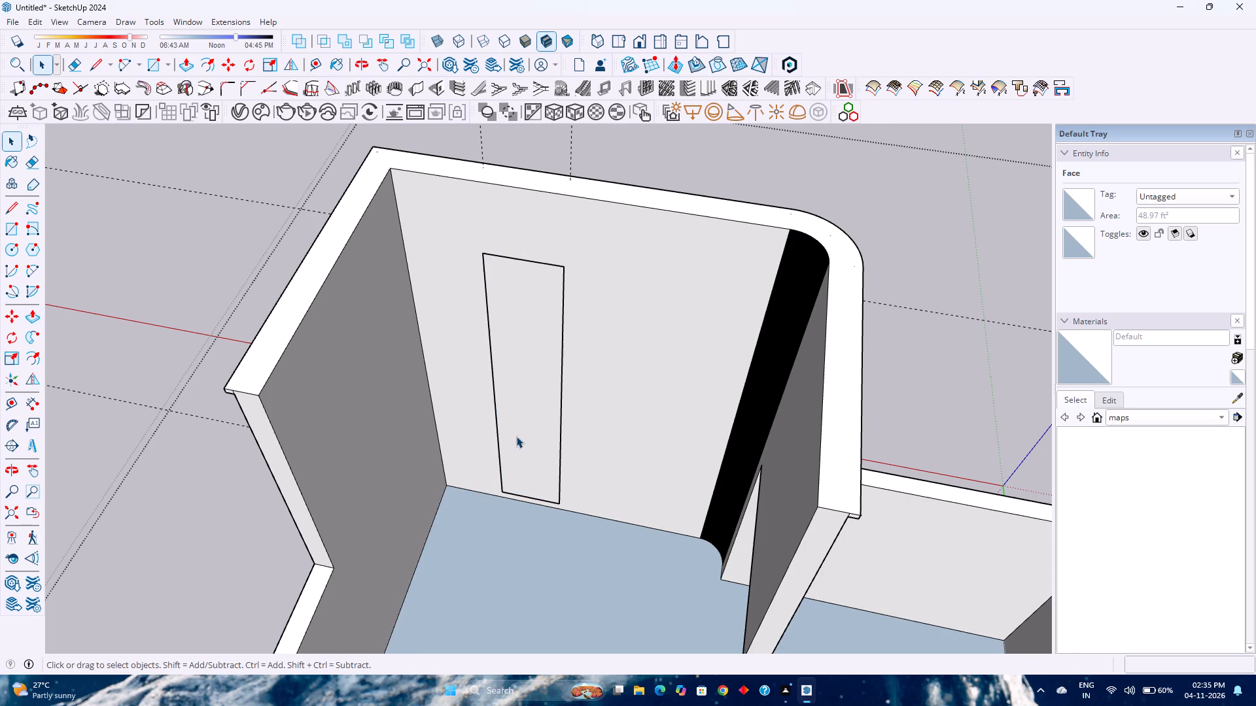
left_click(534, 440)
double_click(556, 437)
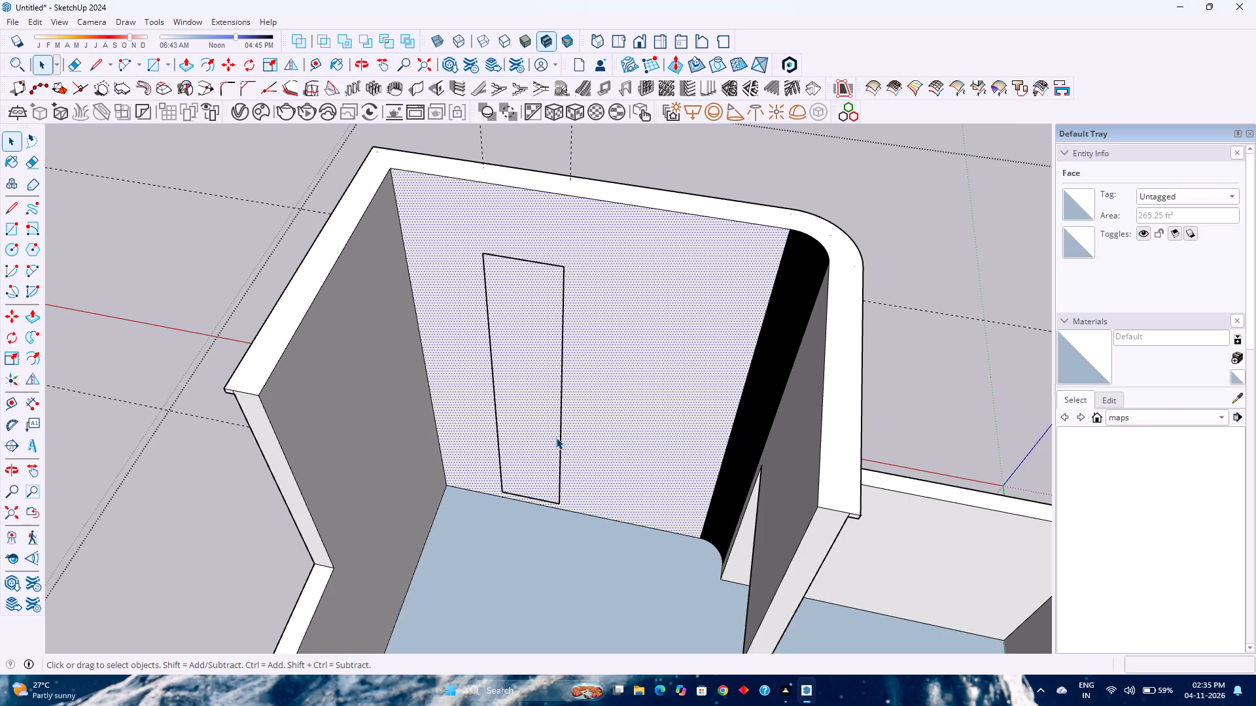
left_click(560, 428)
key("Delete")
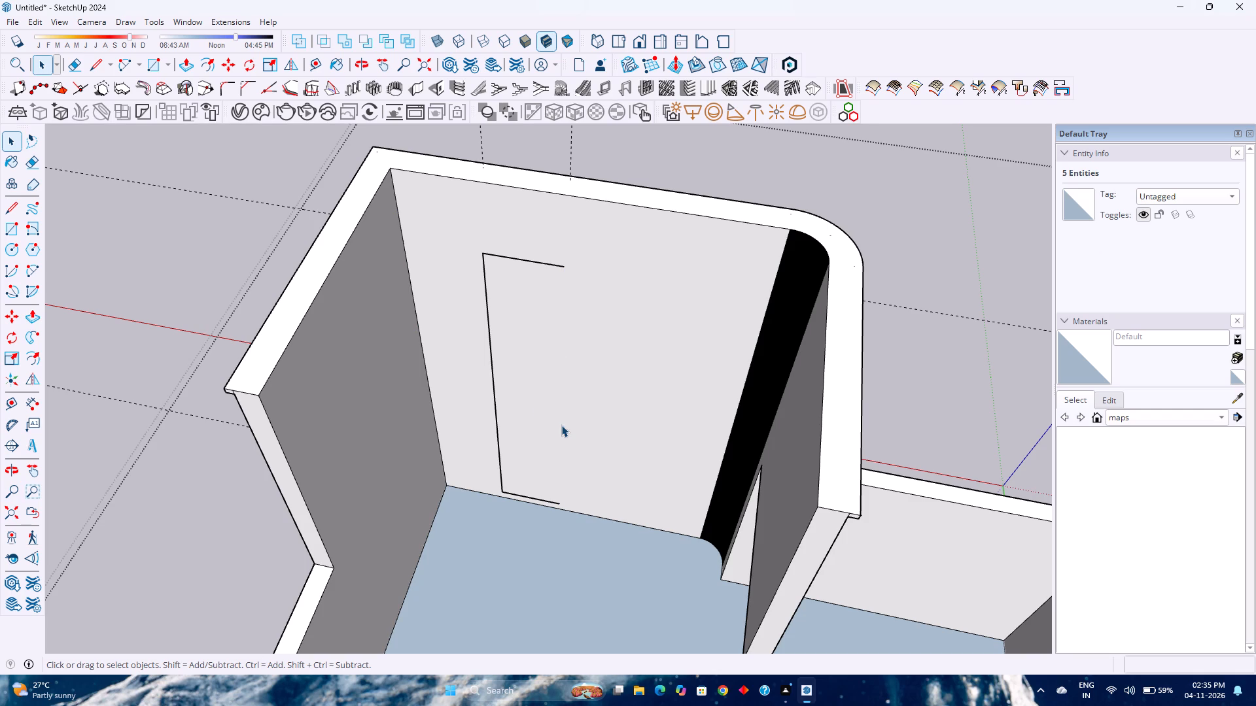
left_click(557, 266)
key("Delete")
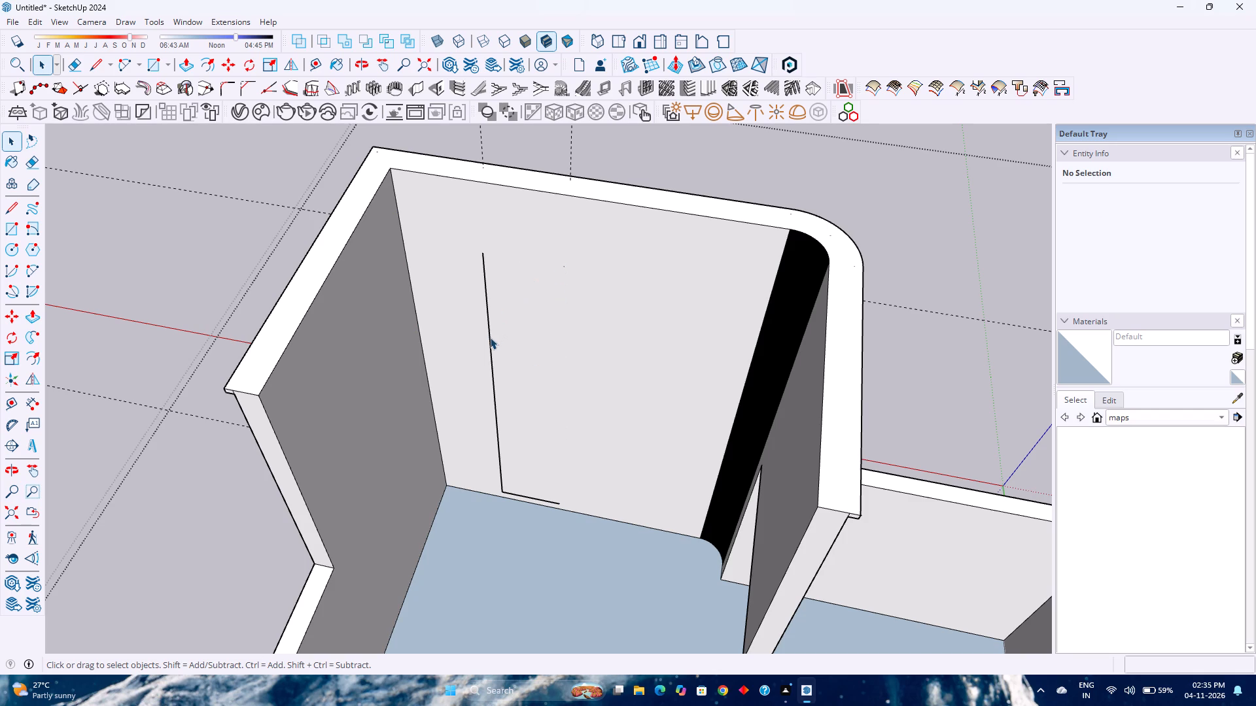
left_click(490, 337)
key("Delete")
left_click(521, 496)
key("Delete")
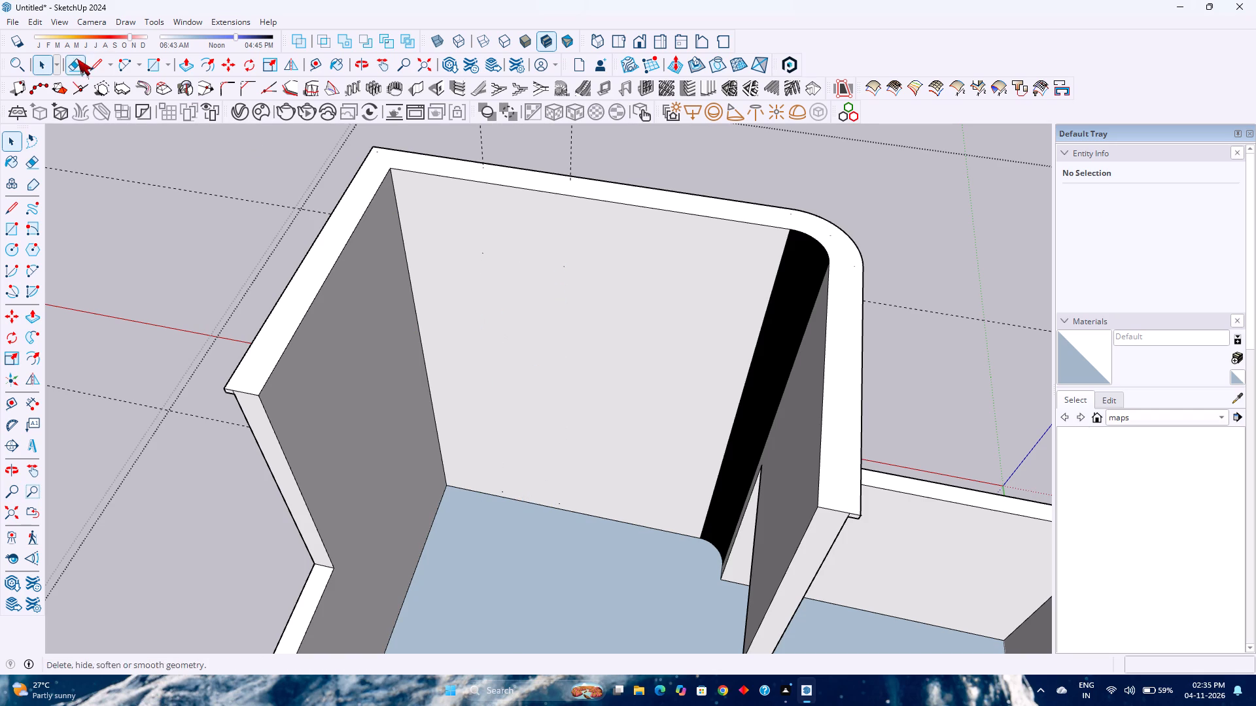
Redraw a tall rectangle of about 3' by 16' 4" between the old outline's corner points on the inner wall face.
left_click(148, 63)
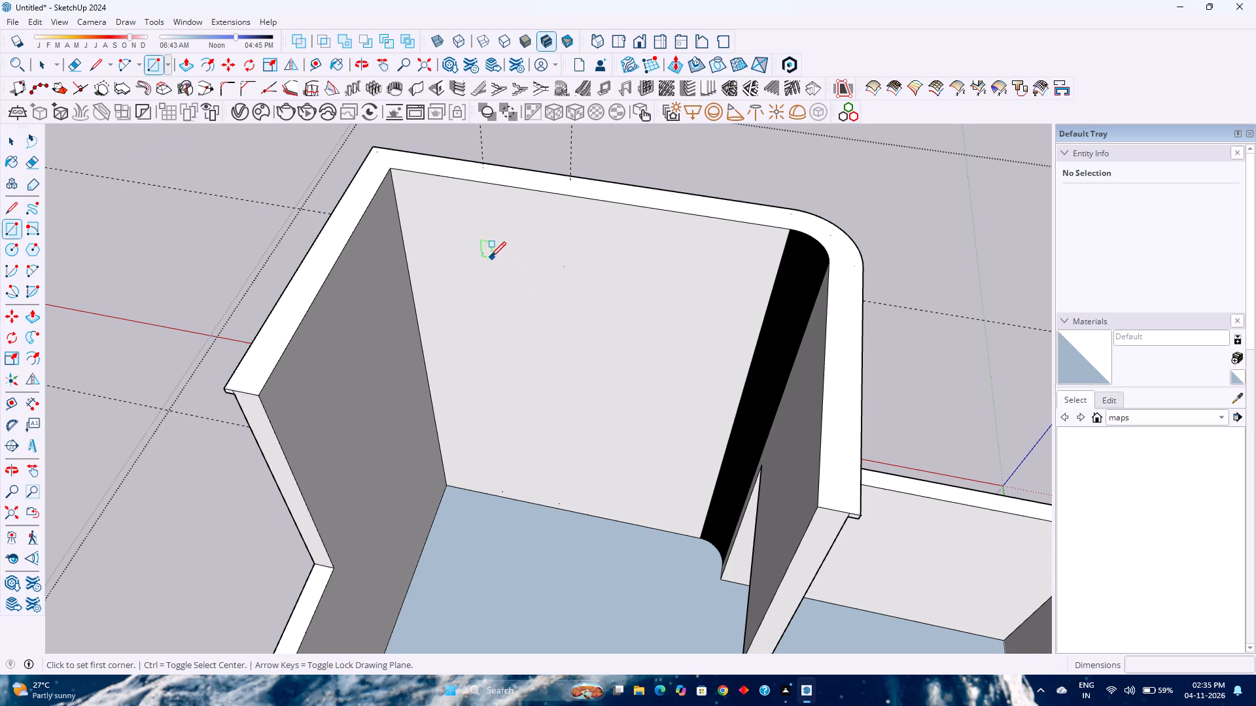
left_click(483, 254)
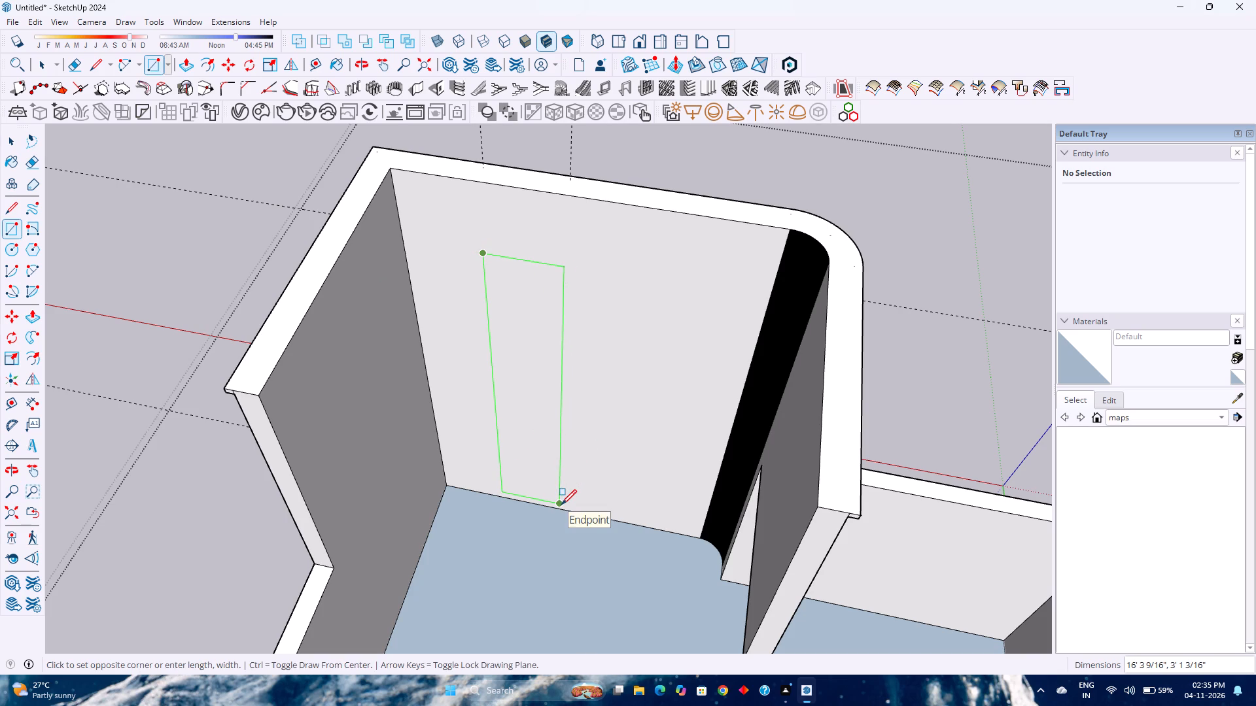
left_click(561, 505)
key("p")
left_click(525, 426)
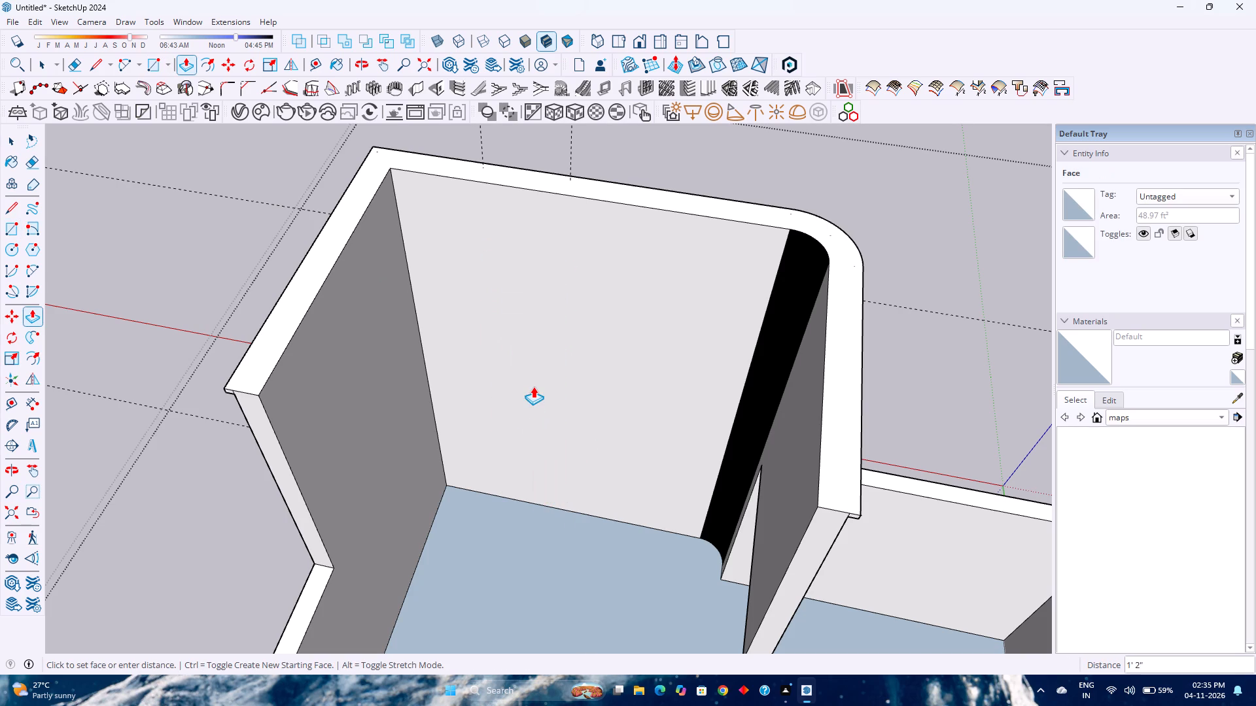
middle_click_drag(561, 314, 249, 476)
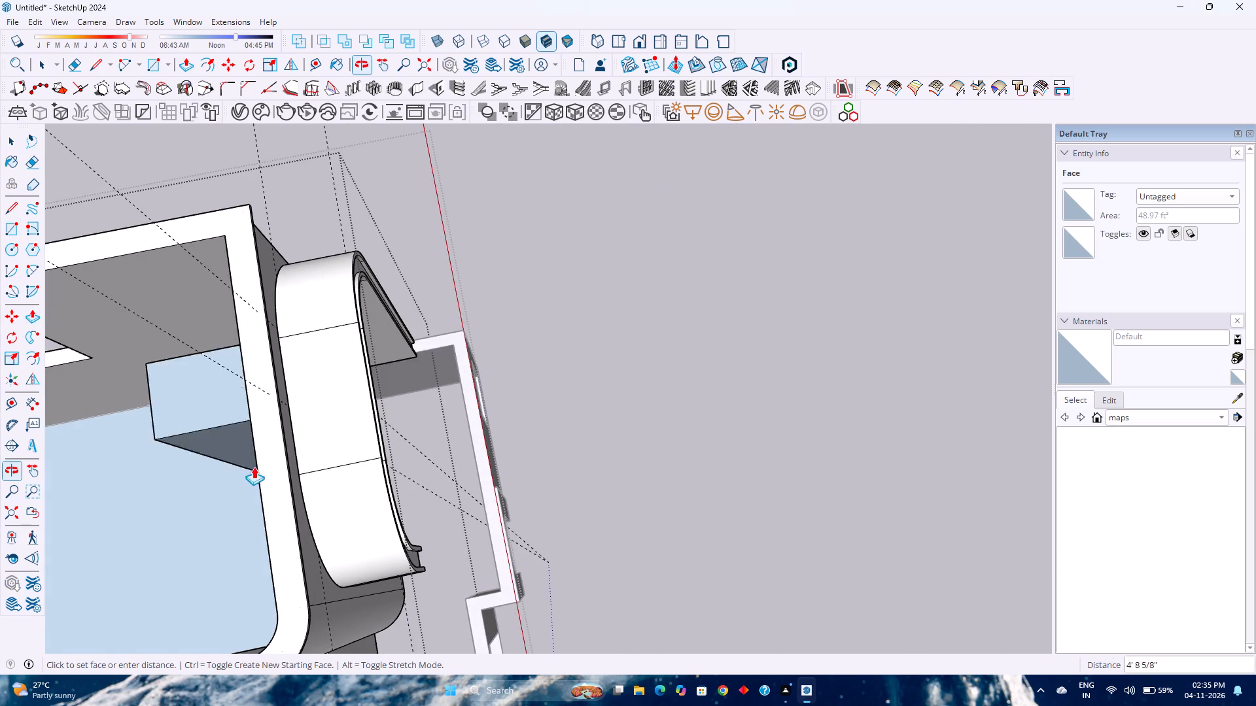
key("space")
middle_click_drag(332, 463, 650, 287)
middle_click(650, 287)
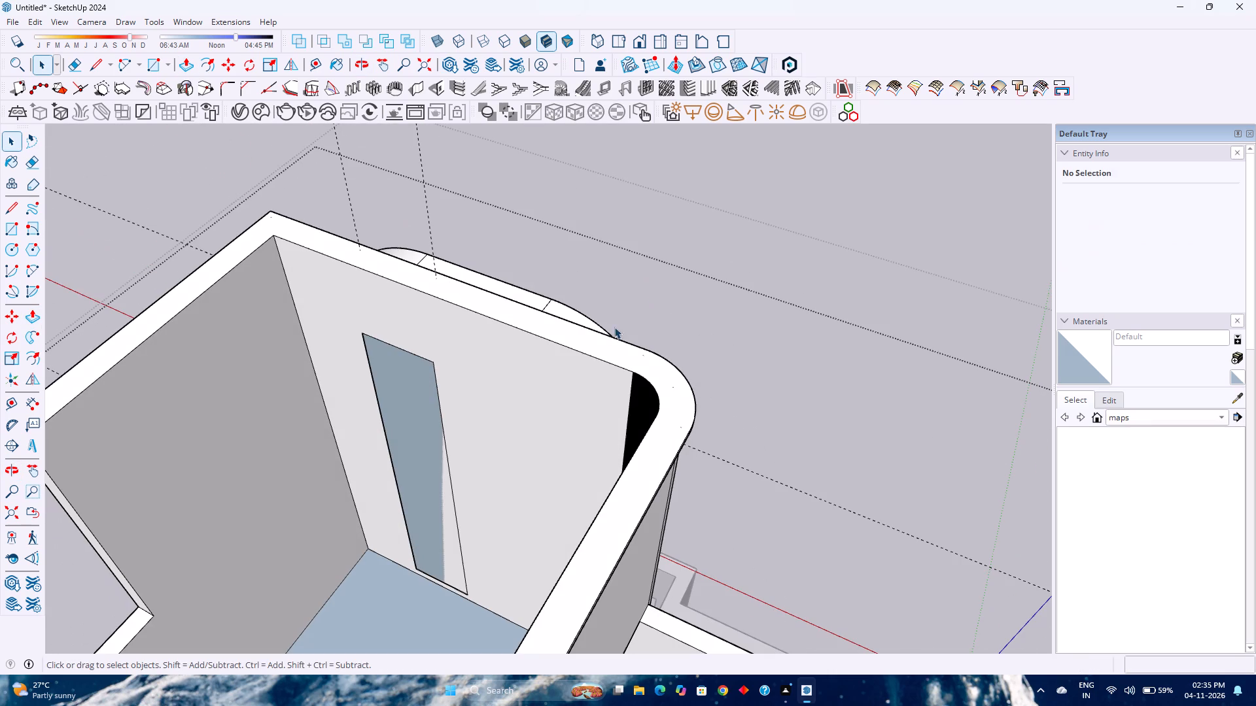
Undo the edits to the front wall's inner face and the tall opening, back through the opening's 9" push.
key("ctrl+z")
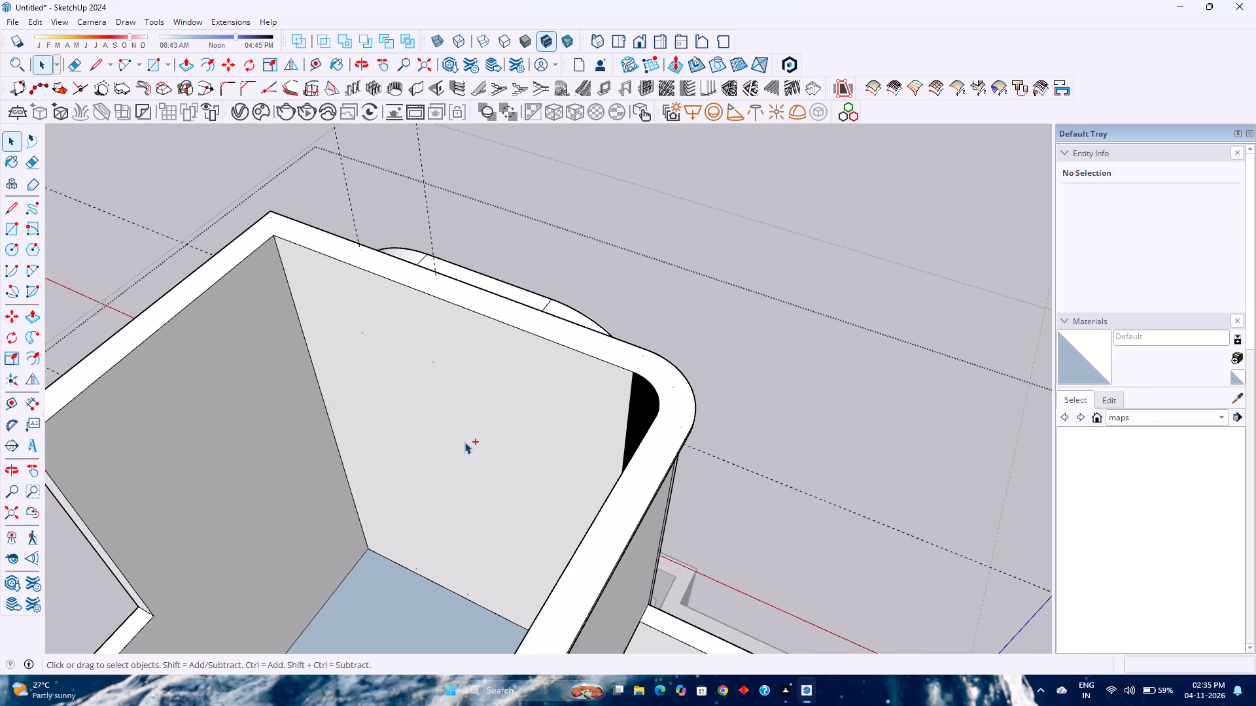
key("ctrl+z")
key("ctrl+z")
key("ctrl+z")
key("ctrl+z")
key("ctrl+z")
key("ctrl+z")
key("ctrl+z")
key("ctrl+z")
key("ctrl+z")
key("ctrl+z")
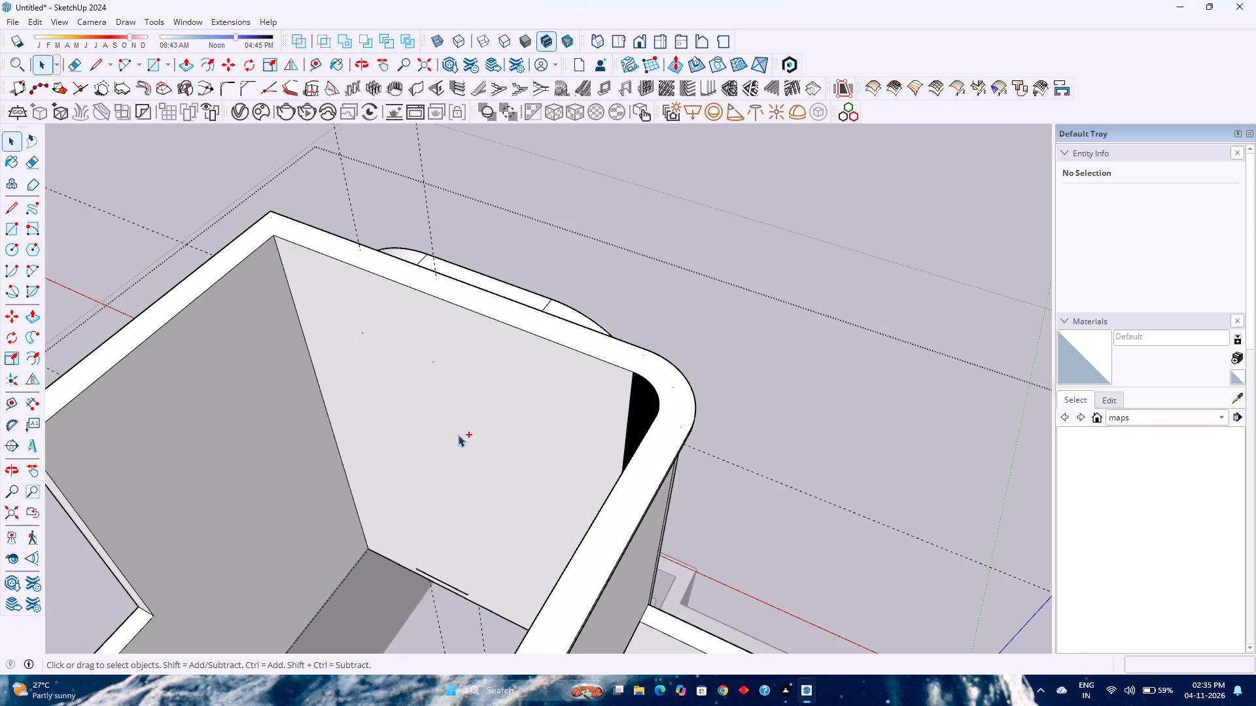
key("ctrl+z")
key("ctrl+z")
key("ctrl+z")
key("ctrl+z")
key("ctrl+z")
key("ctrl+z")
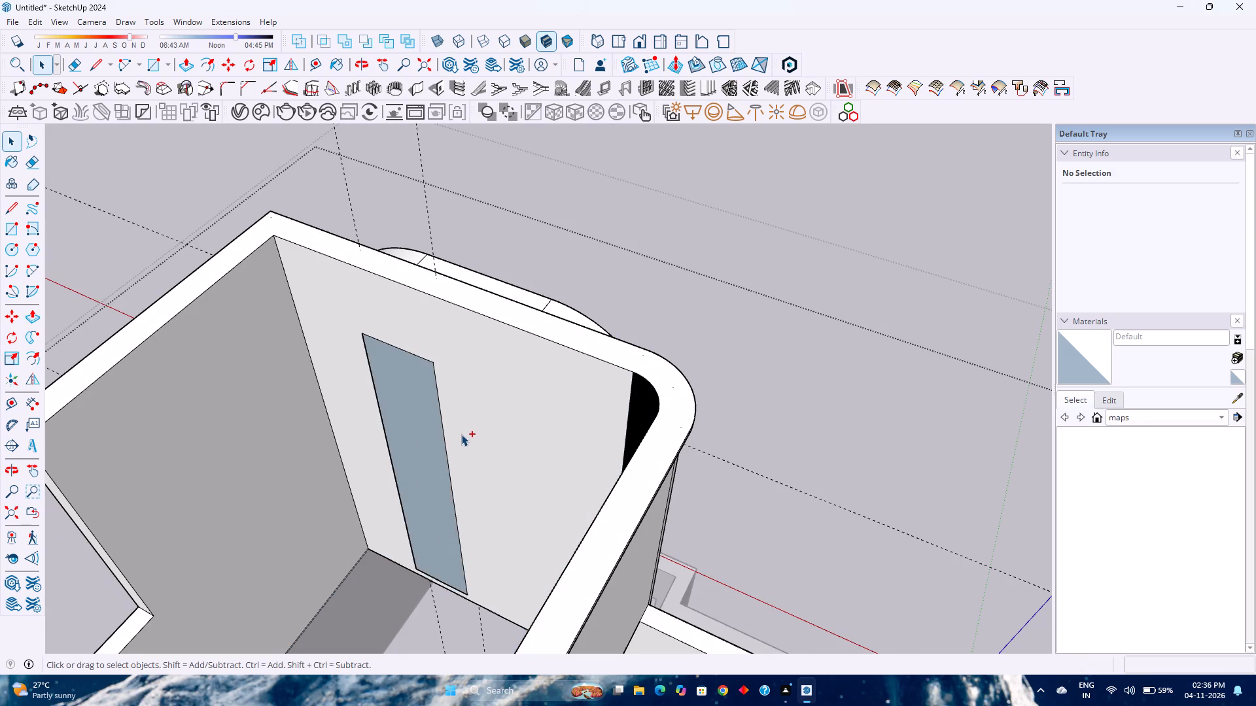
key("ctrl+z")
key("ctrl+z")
Copy the tall rectangular face 9" from the front wall's outer side onto its inner side.
middle_click_drag(484, 417, 12, 467)
middle_click(8, 467)
middle_click_drag(235, 412, 256, 418, "shift")
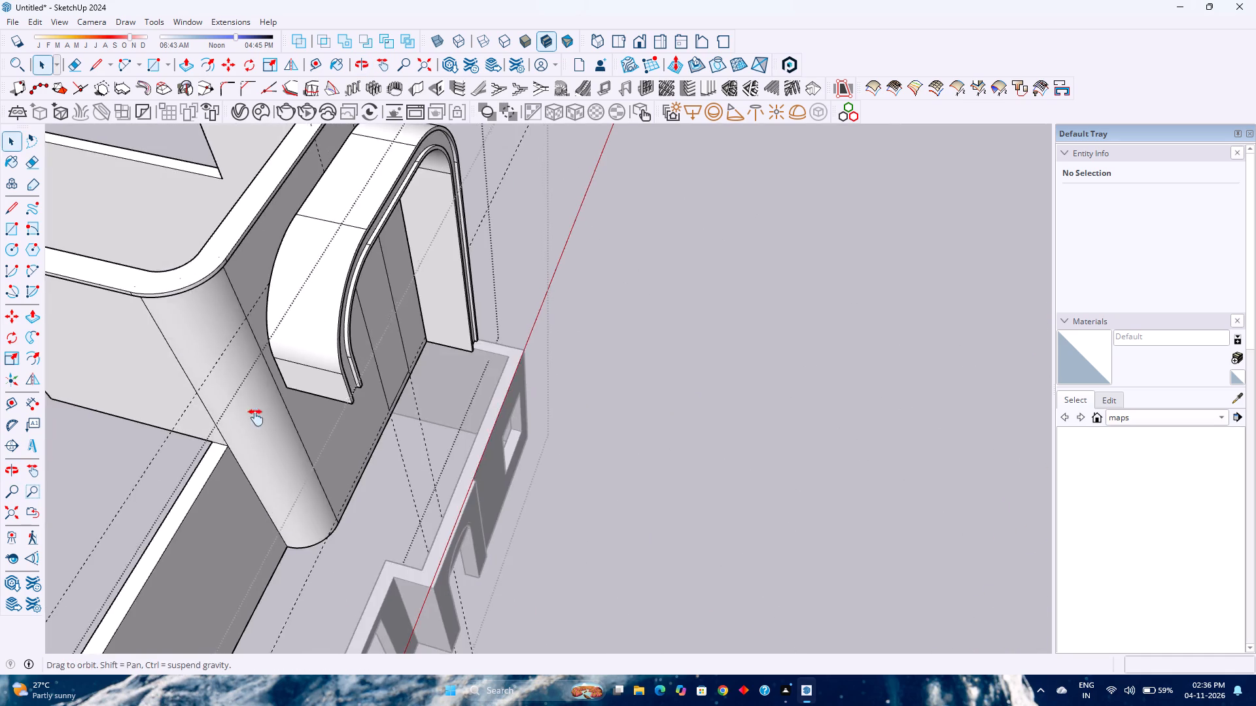
middle_click_drag(256, 418, 491, 637, "shift")
middle_click(491, 637, "shift")
middle_click(445, 582)
middle_click(446, 580)
middle_click_drag(446, 580, 305, 508)
scroll(628, 483, "down", 1)
middle_click_drag(655, 484, 320, 601, "shift")
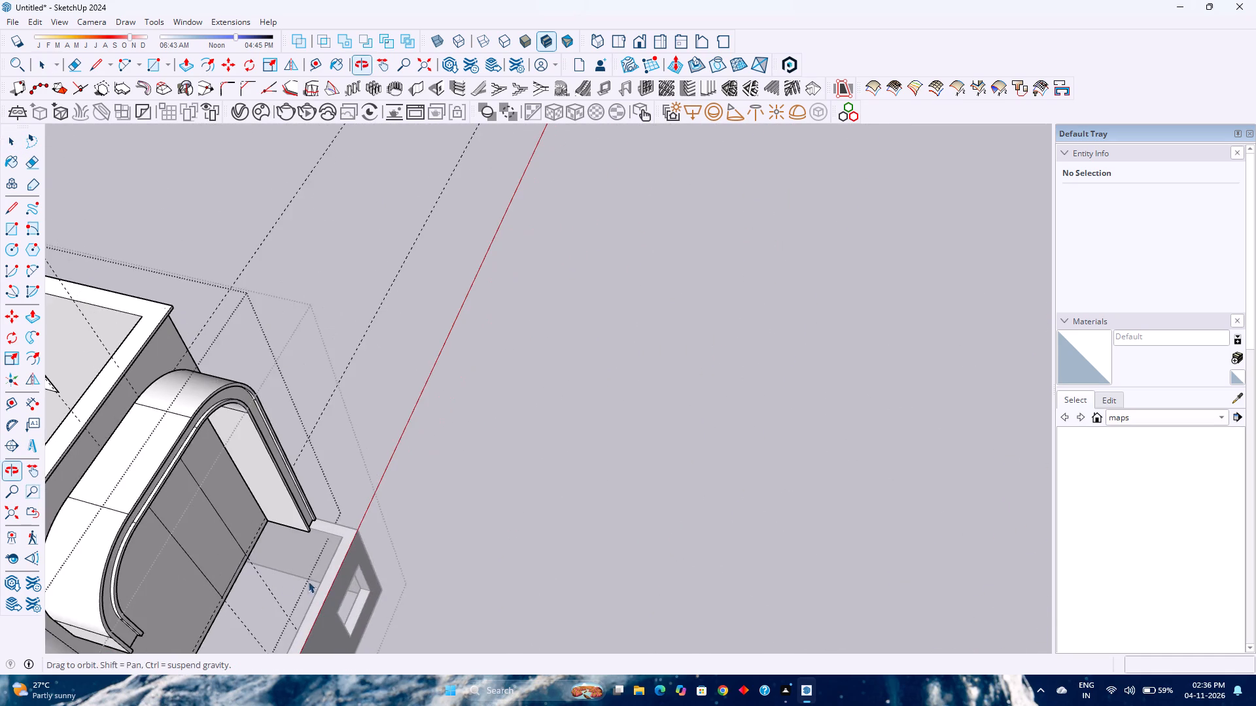
scroll(188, 599, "up", 3)
left_click(232, 545)
key("m")
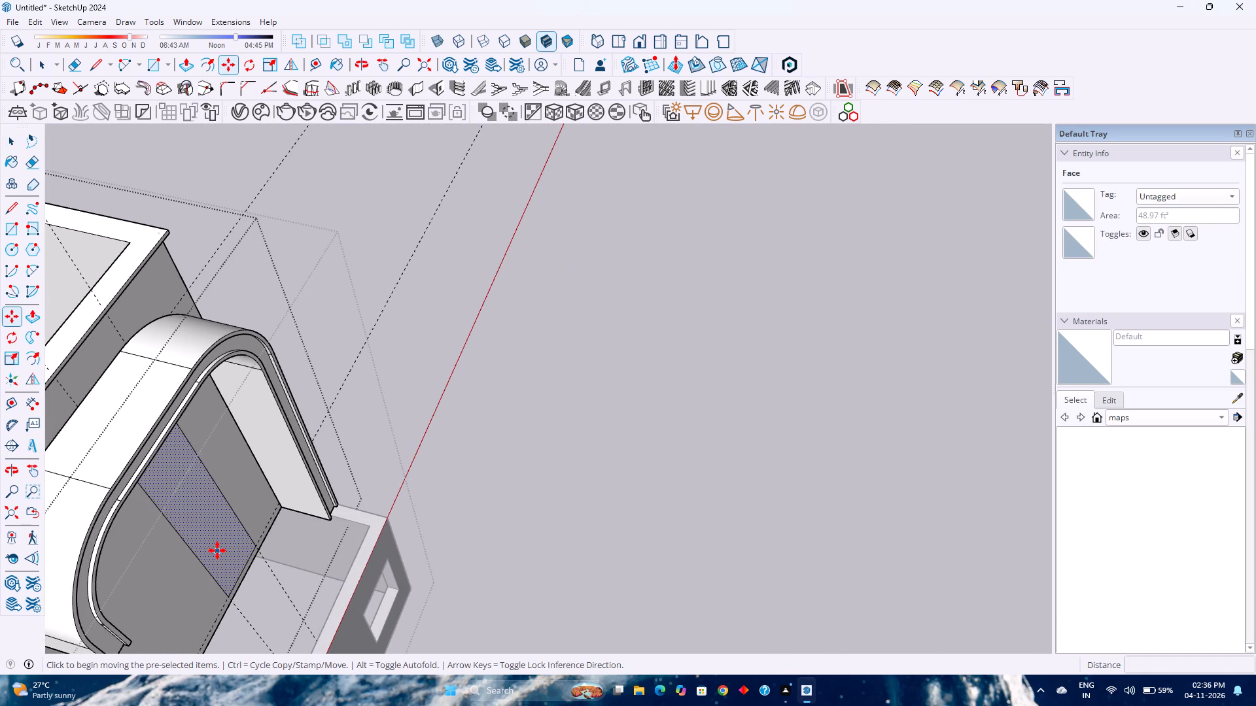
middle_click_drag(218, 550, 348, 537, "shift")
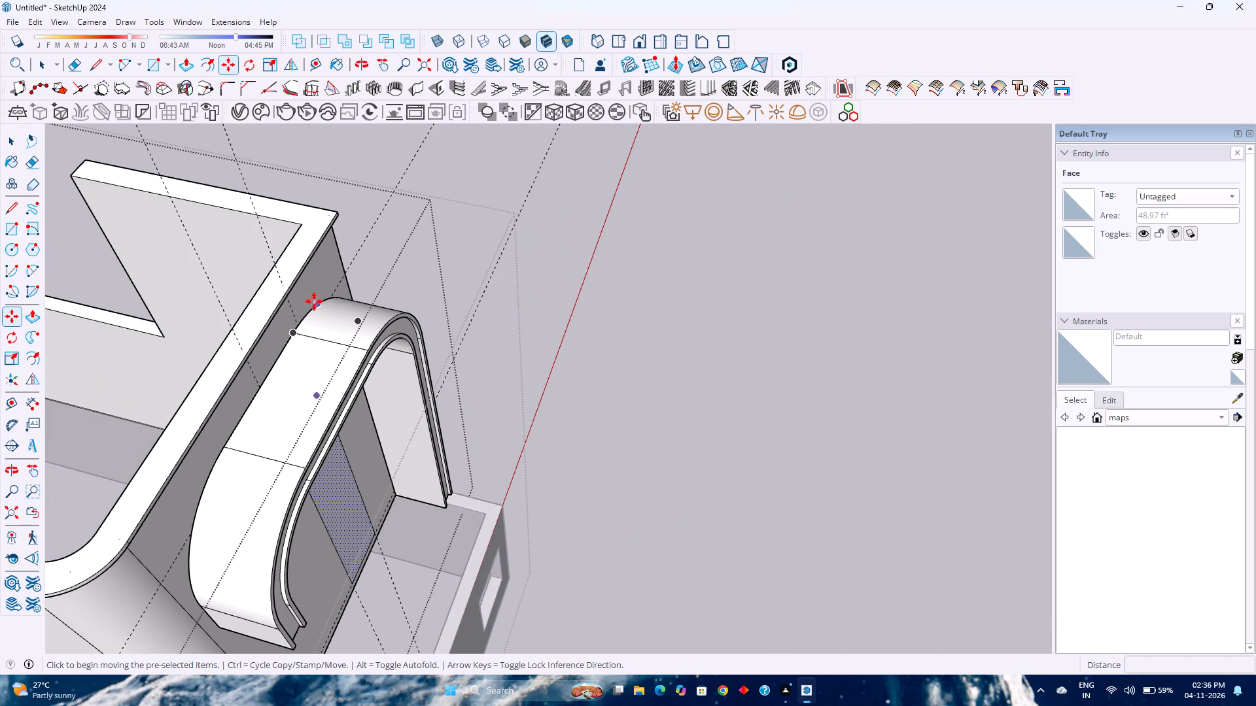
scroll(279, 283, "up", 6)
left_click(286, 285)
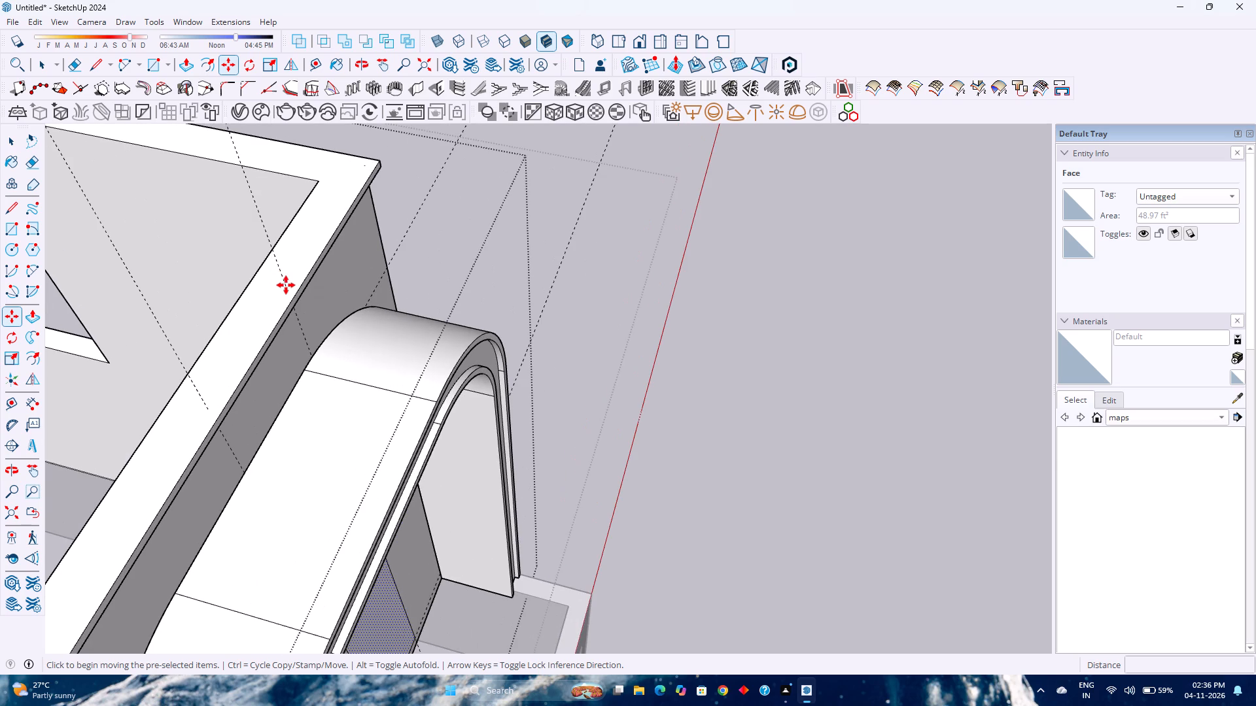
left_click(251, 279)
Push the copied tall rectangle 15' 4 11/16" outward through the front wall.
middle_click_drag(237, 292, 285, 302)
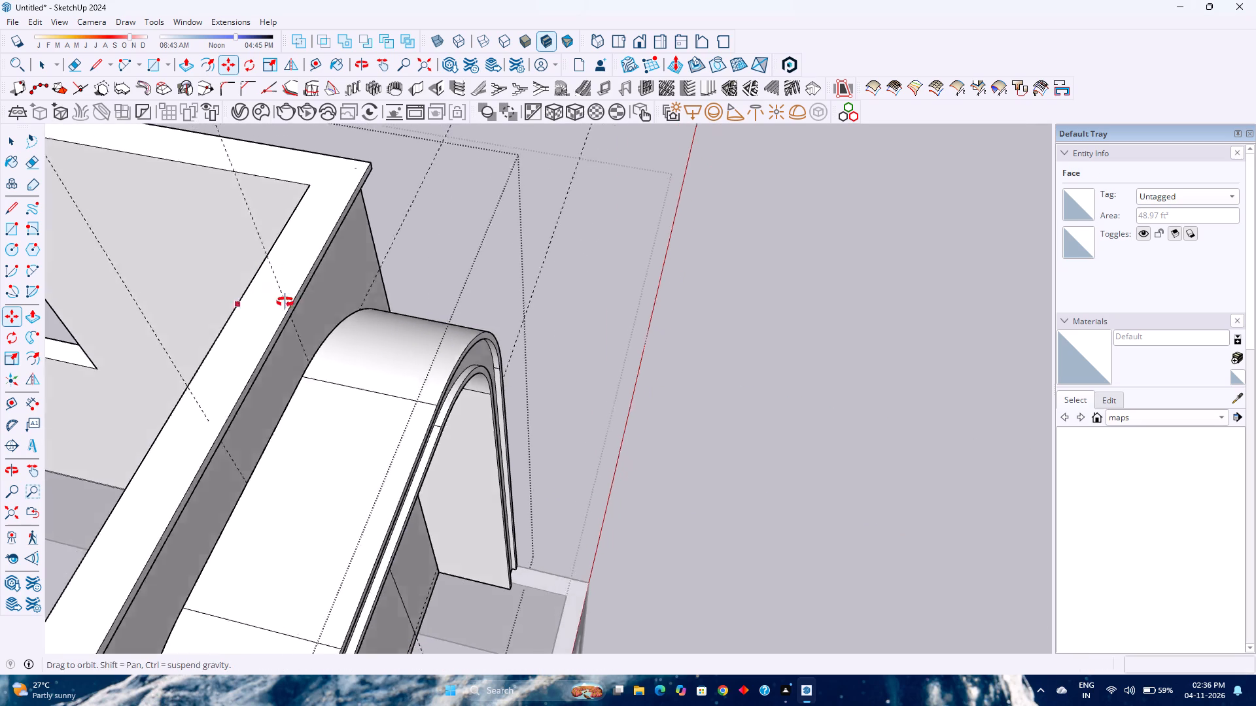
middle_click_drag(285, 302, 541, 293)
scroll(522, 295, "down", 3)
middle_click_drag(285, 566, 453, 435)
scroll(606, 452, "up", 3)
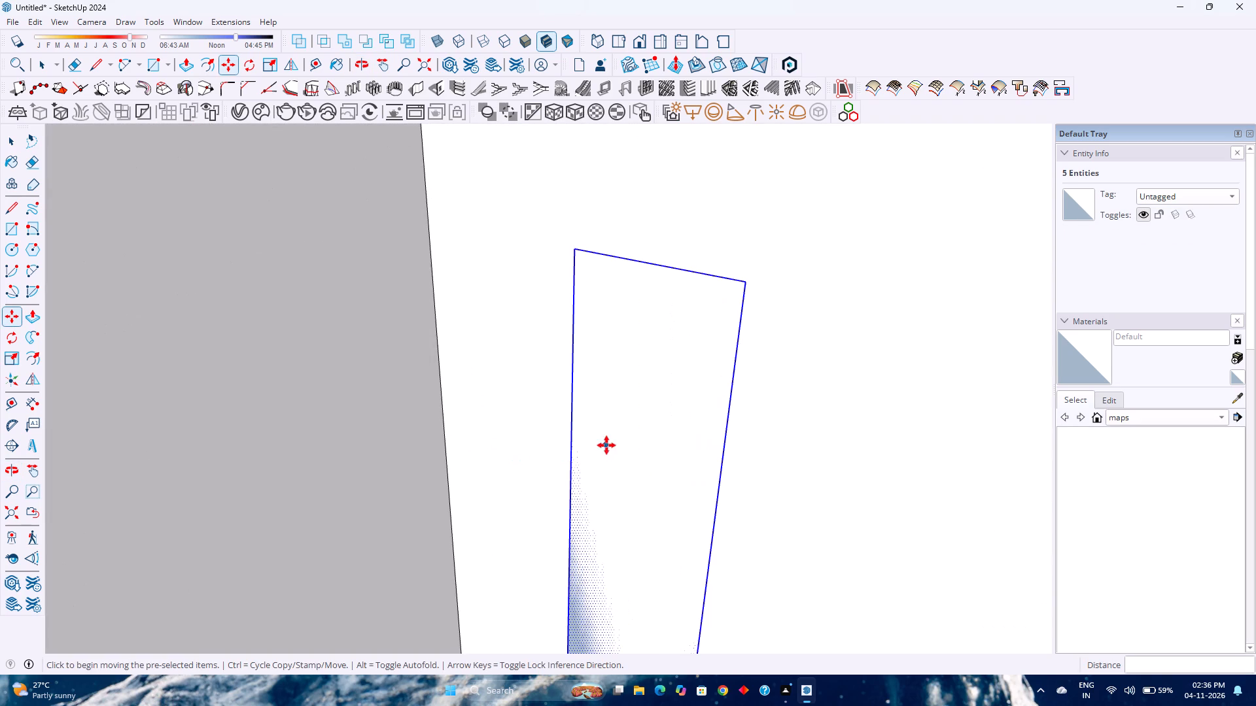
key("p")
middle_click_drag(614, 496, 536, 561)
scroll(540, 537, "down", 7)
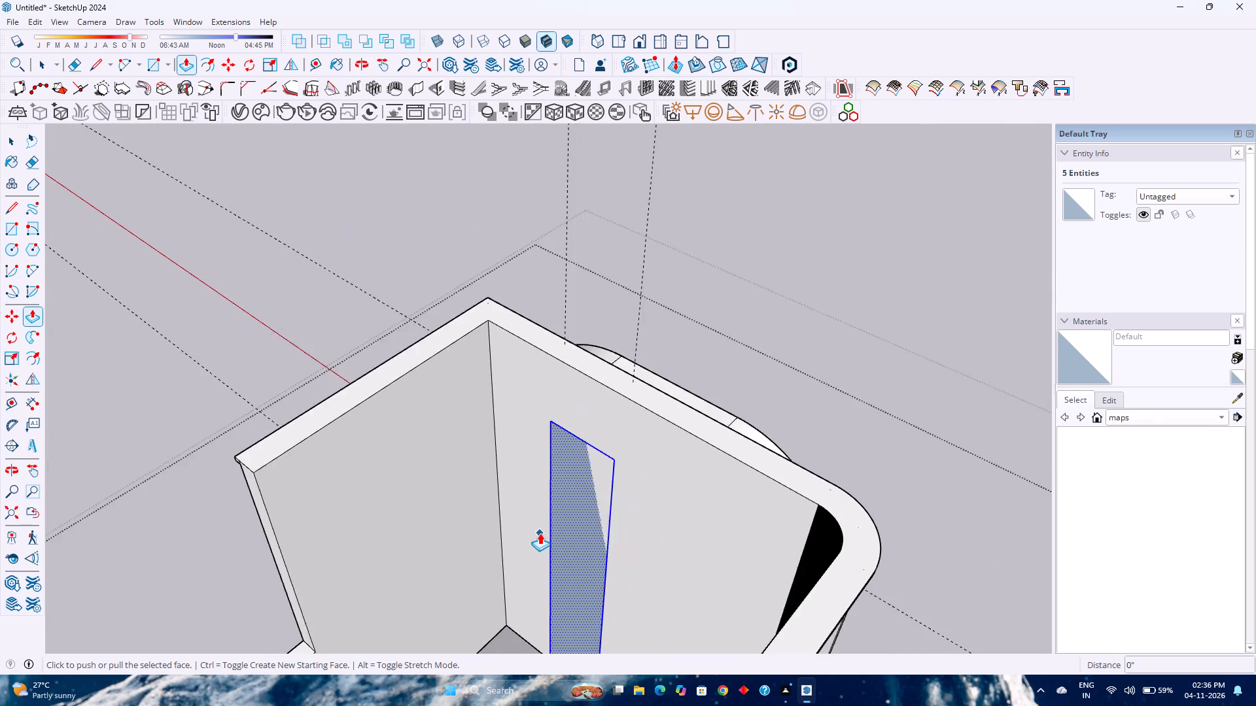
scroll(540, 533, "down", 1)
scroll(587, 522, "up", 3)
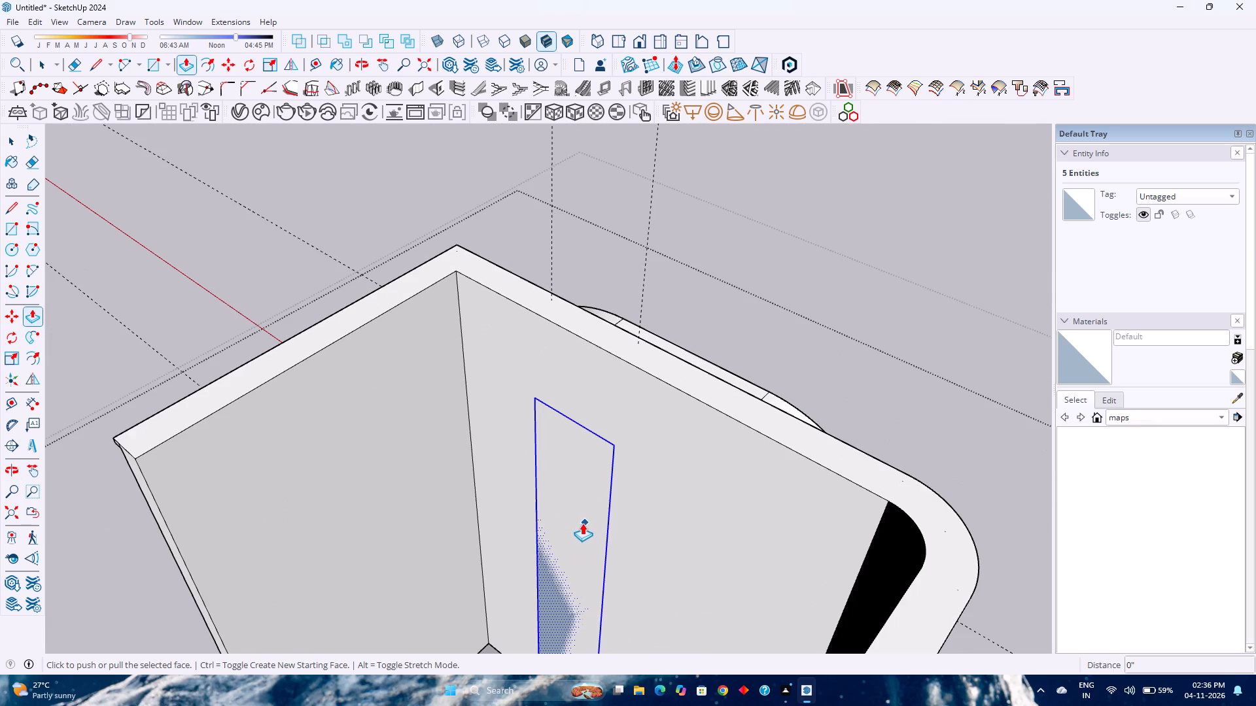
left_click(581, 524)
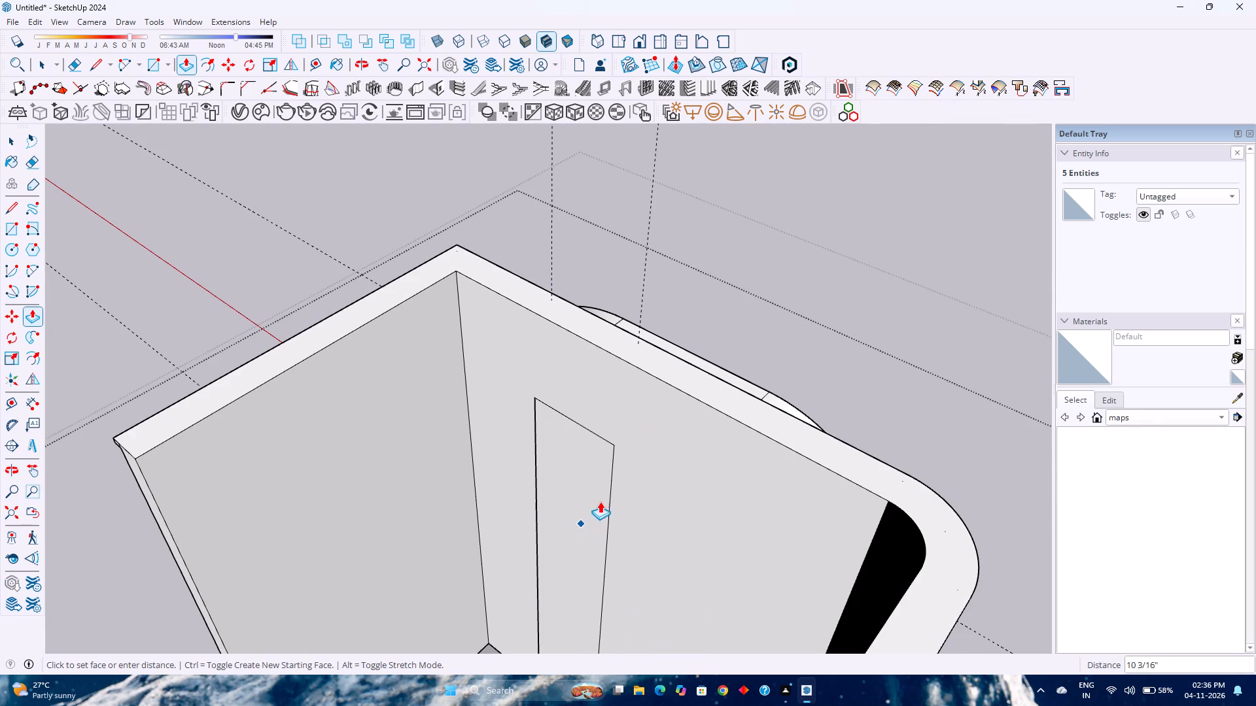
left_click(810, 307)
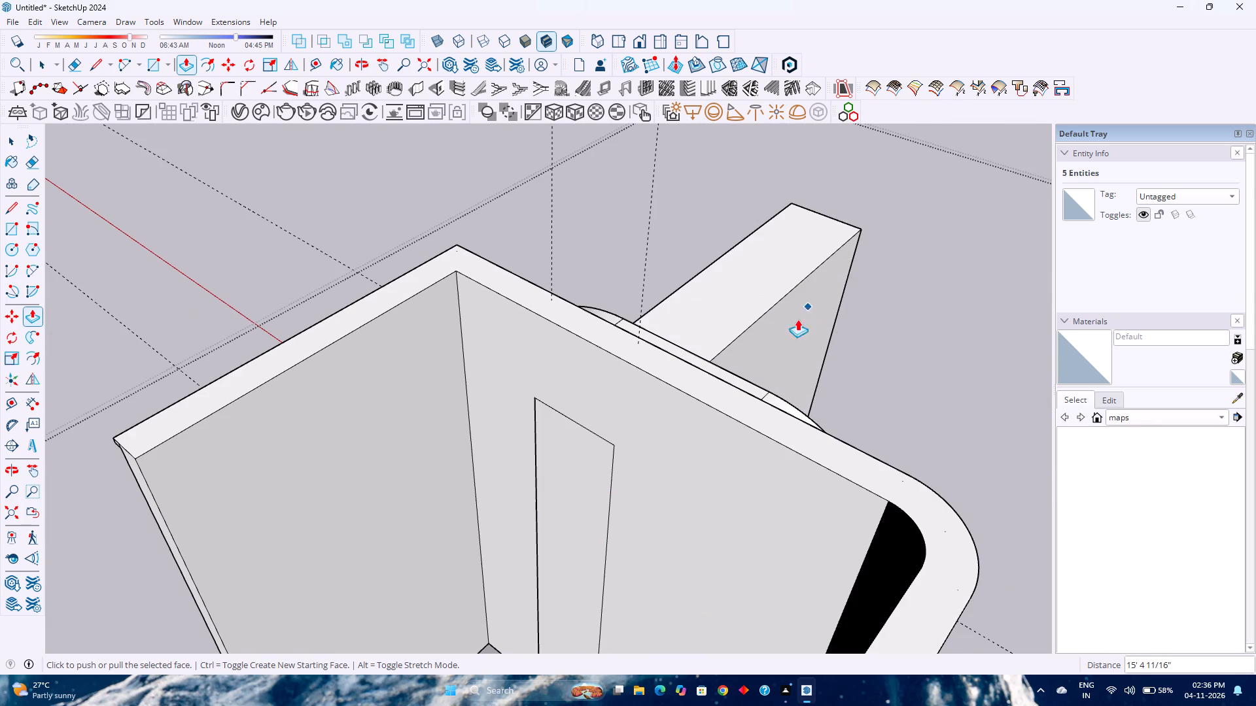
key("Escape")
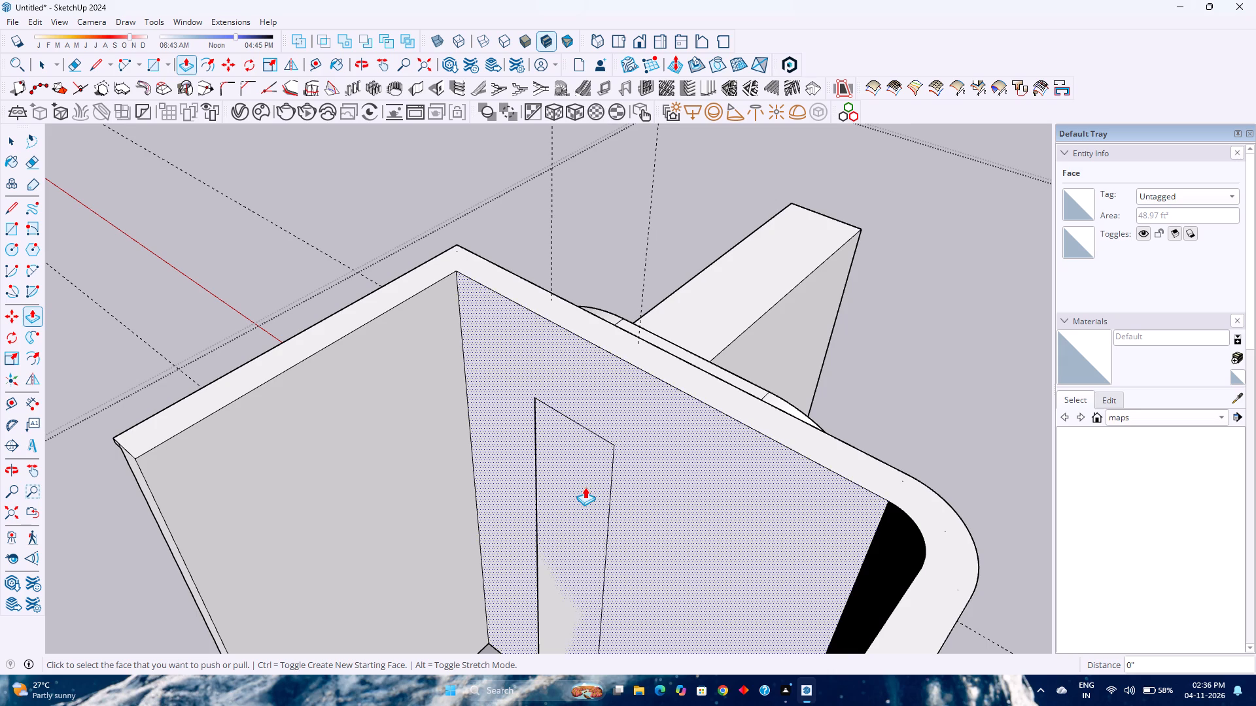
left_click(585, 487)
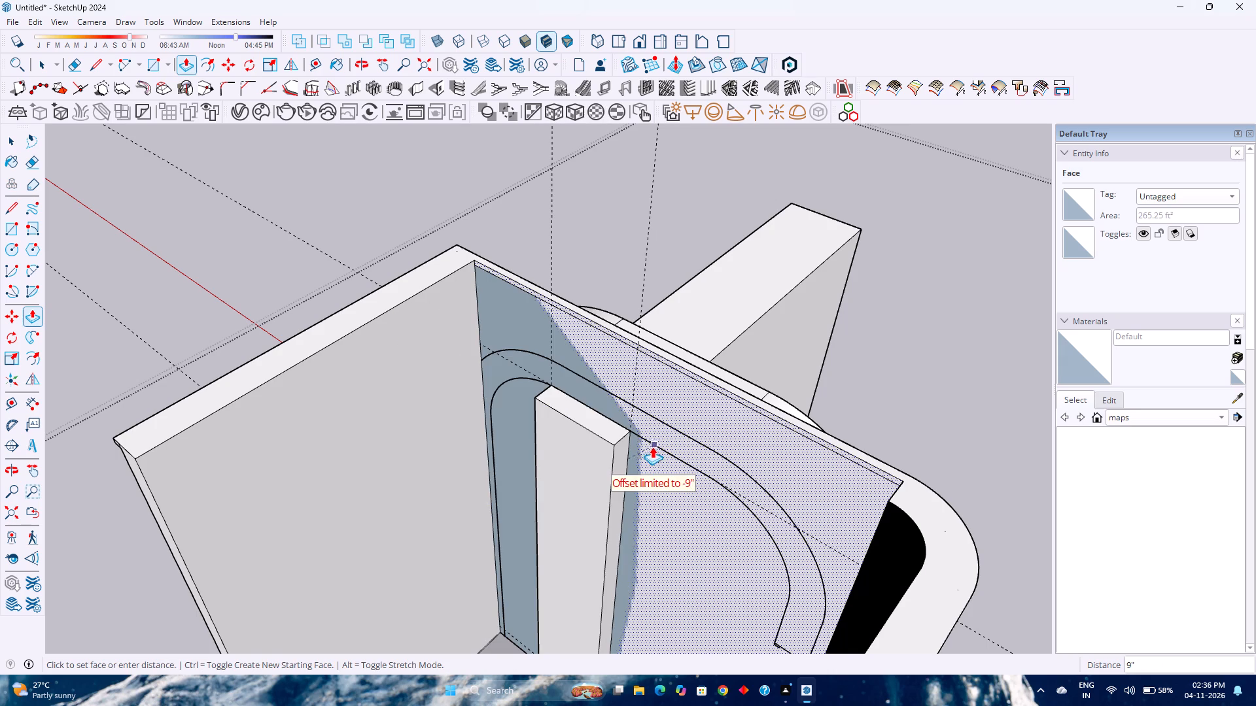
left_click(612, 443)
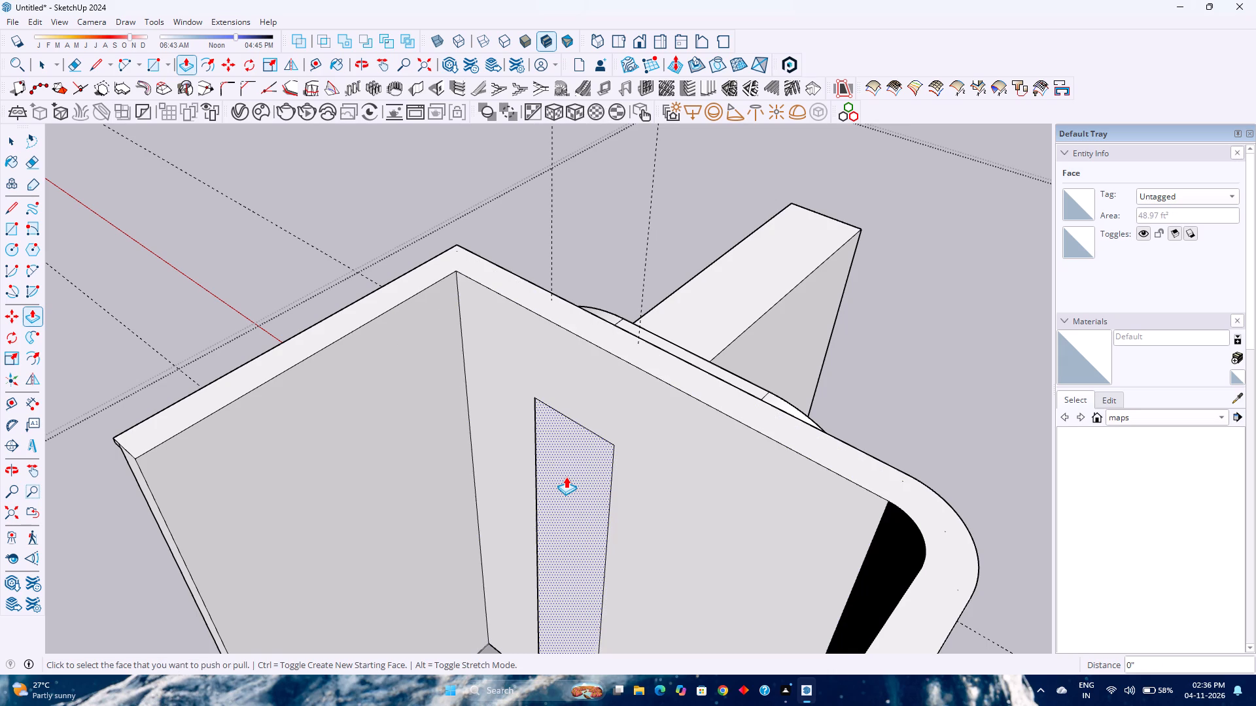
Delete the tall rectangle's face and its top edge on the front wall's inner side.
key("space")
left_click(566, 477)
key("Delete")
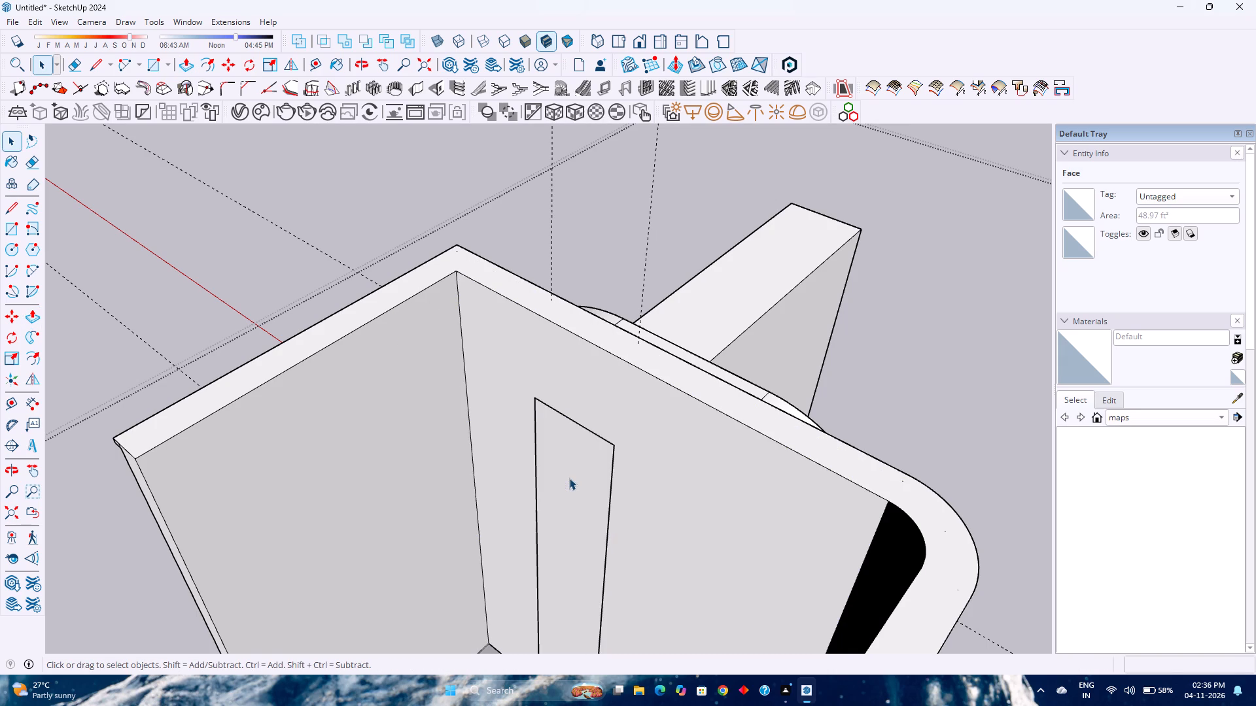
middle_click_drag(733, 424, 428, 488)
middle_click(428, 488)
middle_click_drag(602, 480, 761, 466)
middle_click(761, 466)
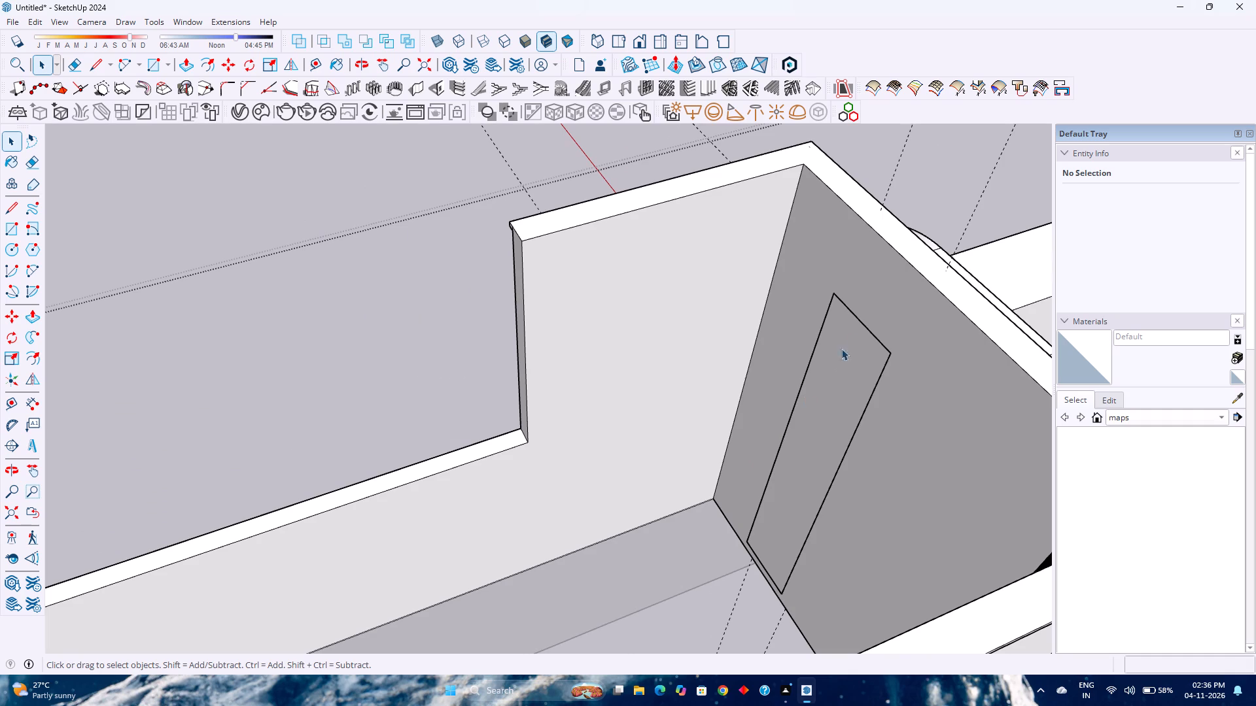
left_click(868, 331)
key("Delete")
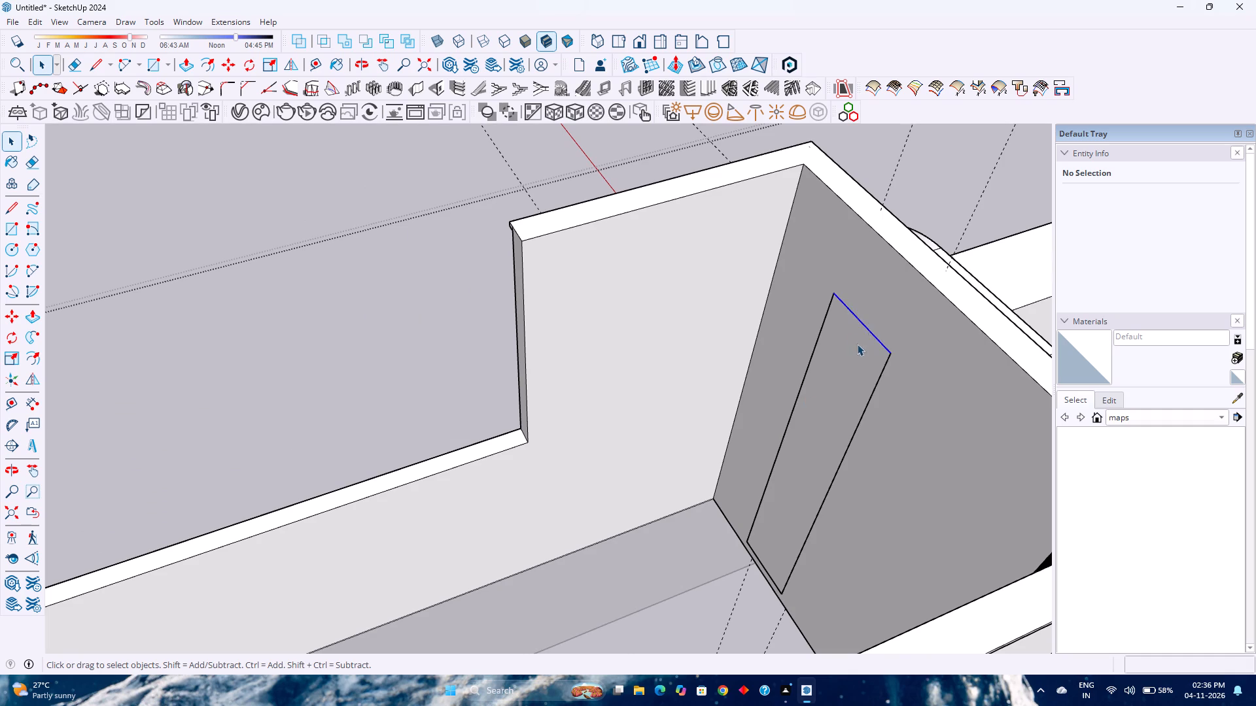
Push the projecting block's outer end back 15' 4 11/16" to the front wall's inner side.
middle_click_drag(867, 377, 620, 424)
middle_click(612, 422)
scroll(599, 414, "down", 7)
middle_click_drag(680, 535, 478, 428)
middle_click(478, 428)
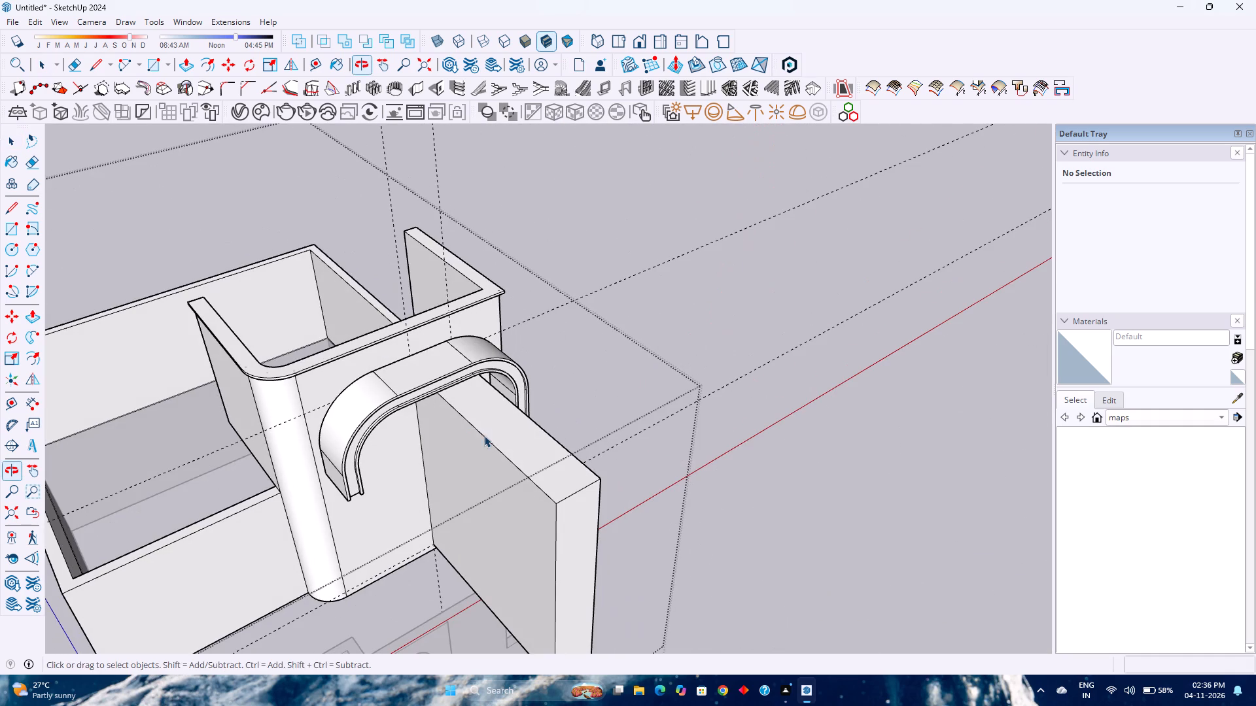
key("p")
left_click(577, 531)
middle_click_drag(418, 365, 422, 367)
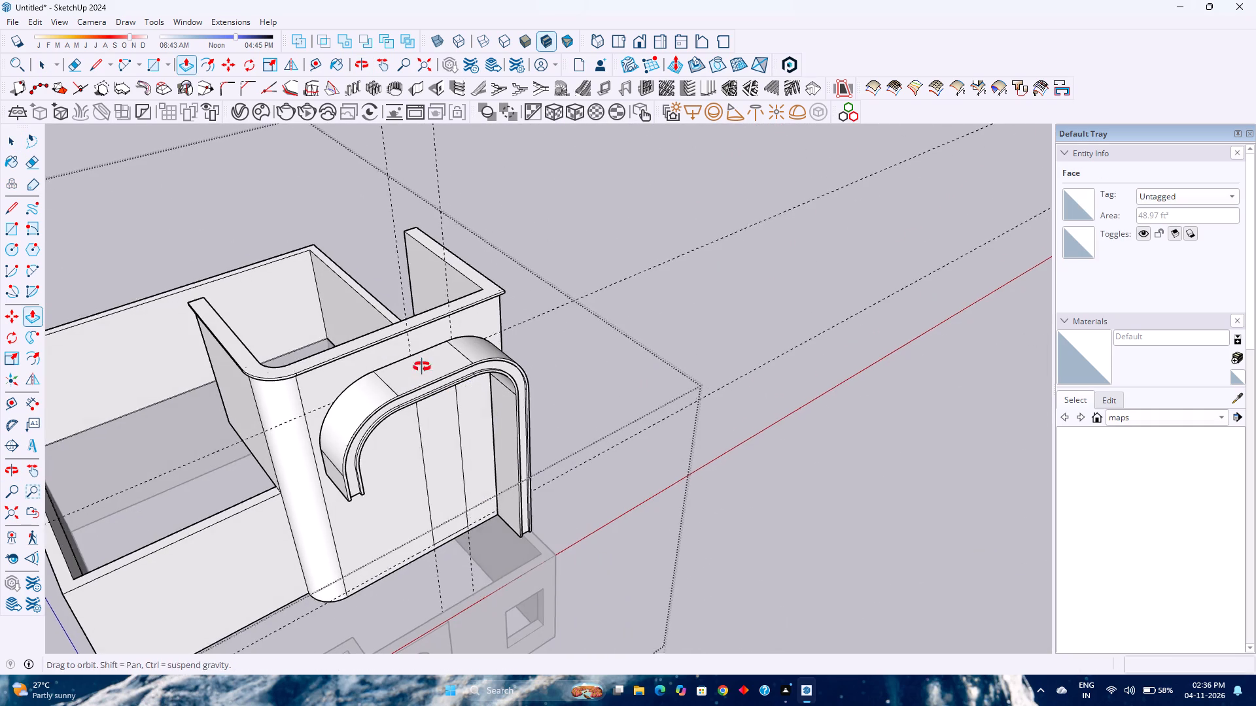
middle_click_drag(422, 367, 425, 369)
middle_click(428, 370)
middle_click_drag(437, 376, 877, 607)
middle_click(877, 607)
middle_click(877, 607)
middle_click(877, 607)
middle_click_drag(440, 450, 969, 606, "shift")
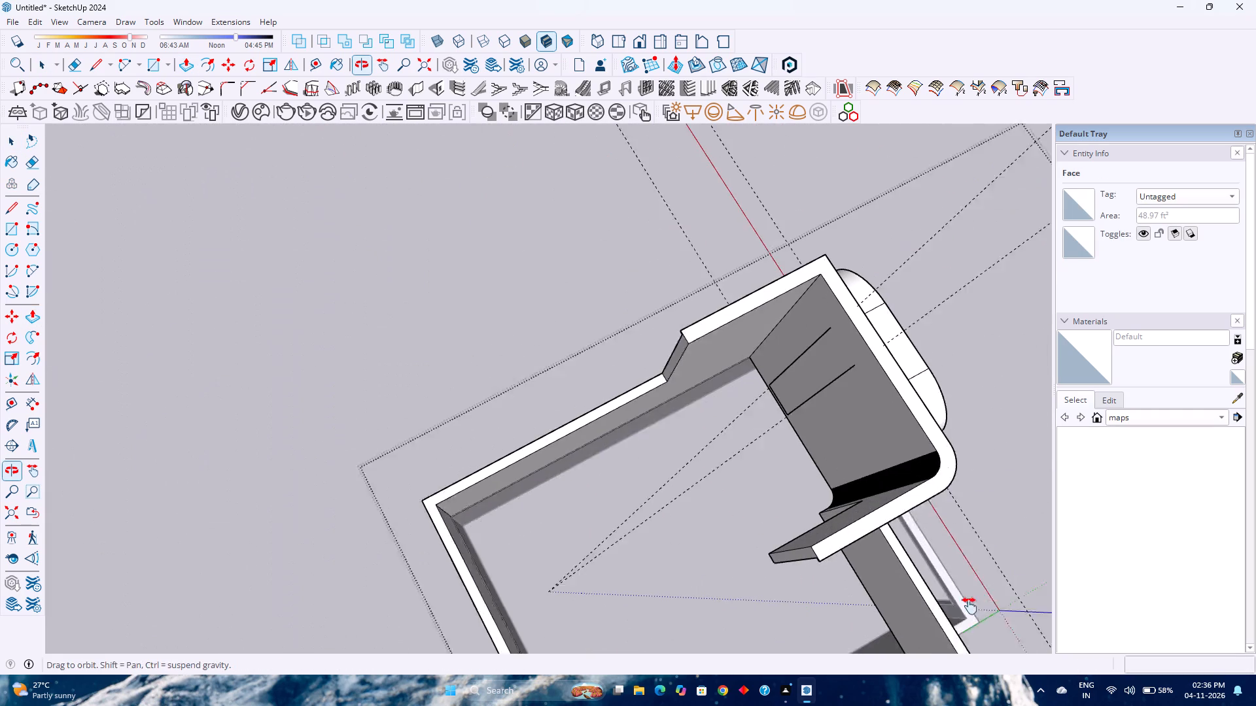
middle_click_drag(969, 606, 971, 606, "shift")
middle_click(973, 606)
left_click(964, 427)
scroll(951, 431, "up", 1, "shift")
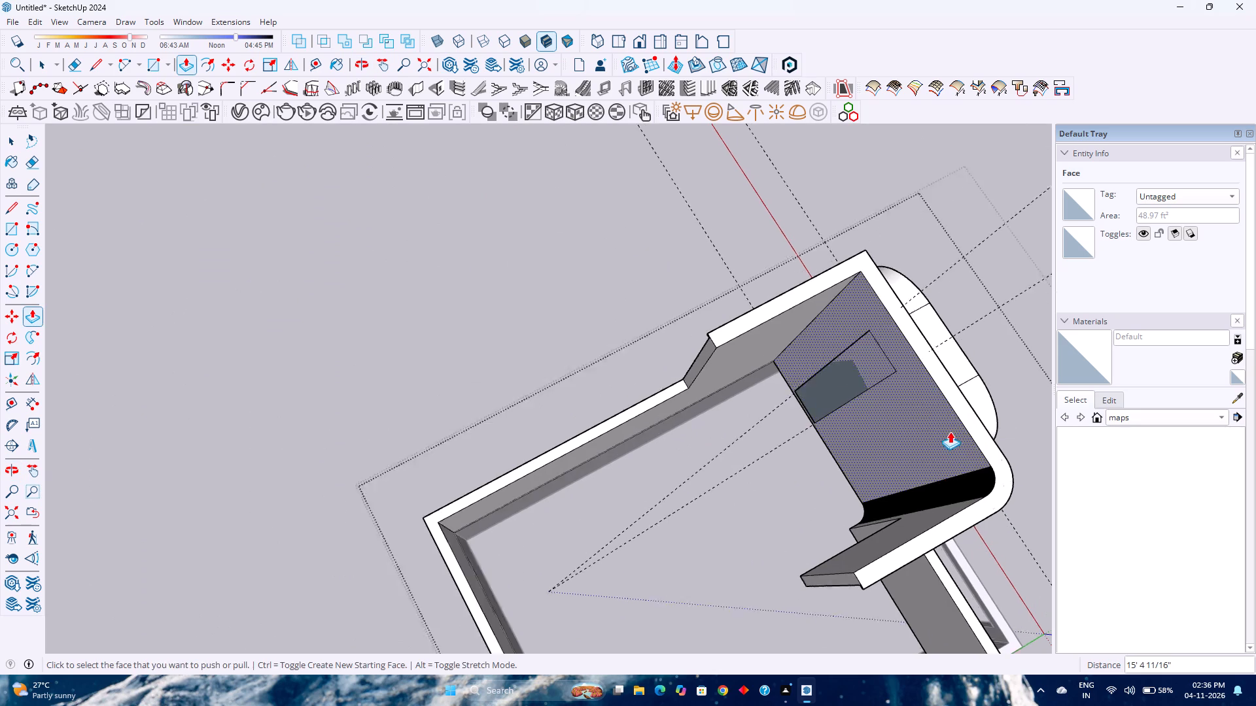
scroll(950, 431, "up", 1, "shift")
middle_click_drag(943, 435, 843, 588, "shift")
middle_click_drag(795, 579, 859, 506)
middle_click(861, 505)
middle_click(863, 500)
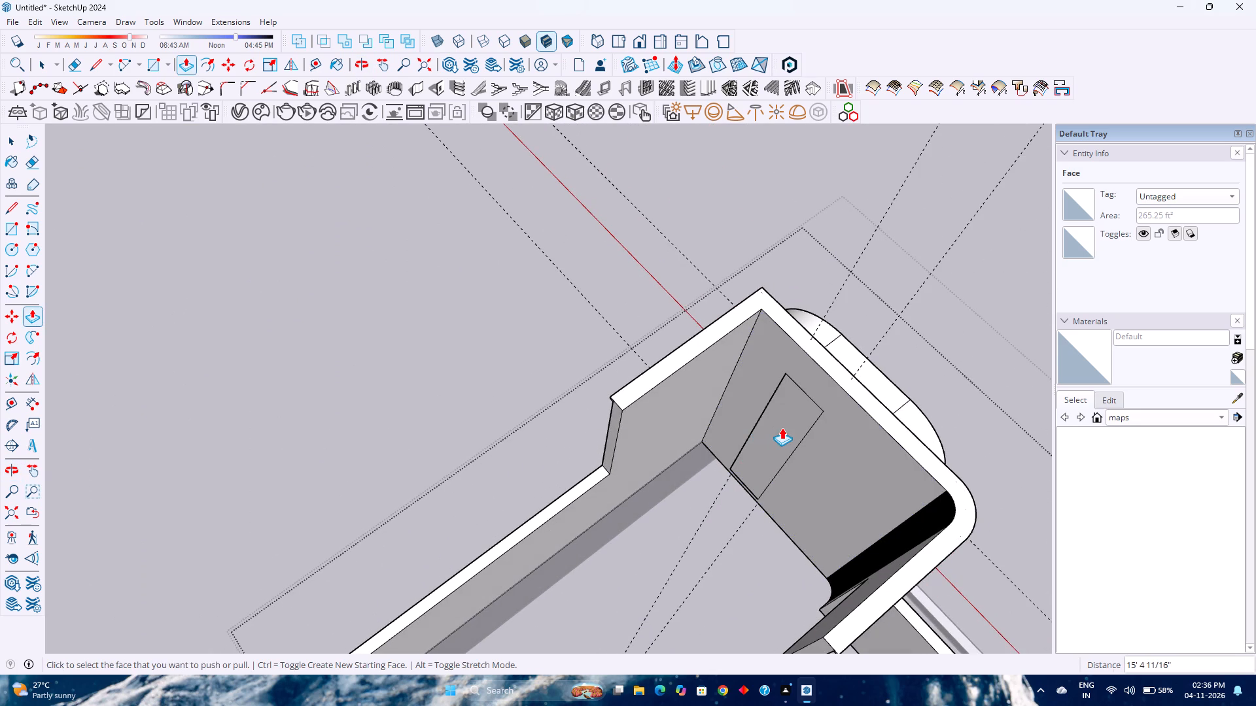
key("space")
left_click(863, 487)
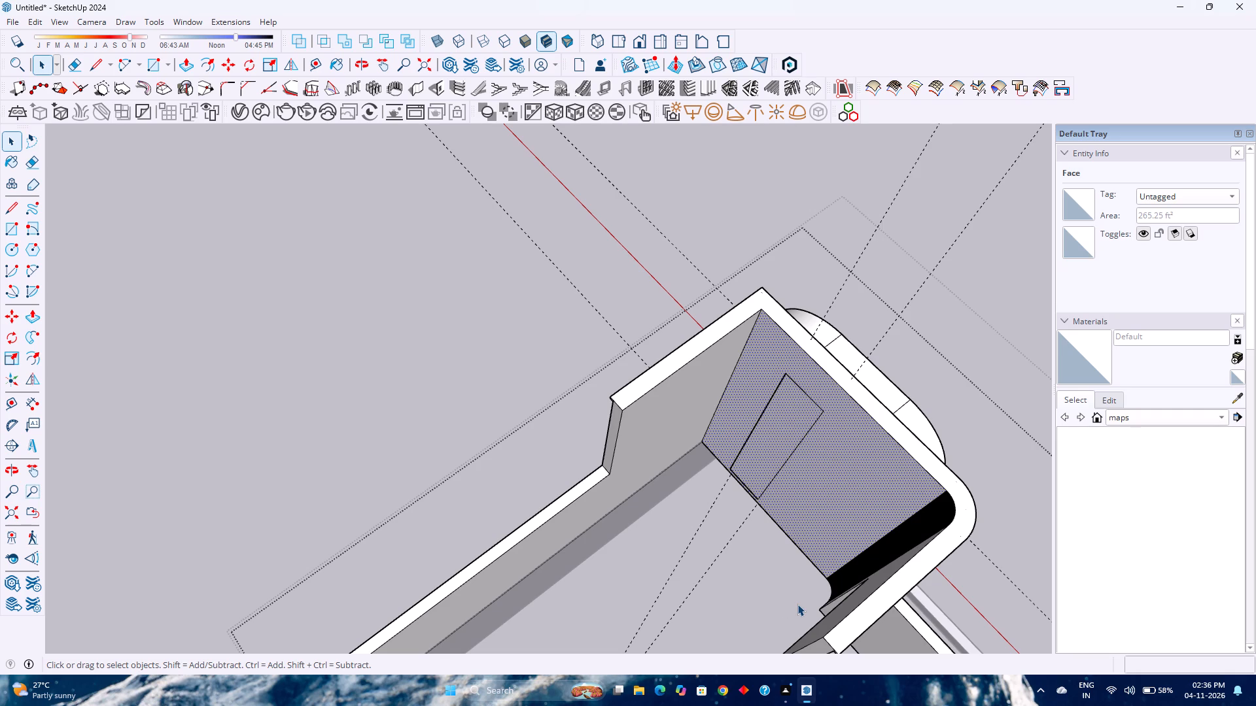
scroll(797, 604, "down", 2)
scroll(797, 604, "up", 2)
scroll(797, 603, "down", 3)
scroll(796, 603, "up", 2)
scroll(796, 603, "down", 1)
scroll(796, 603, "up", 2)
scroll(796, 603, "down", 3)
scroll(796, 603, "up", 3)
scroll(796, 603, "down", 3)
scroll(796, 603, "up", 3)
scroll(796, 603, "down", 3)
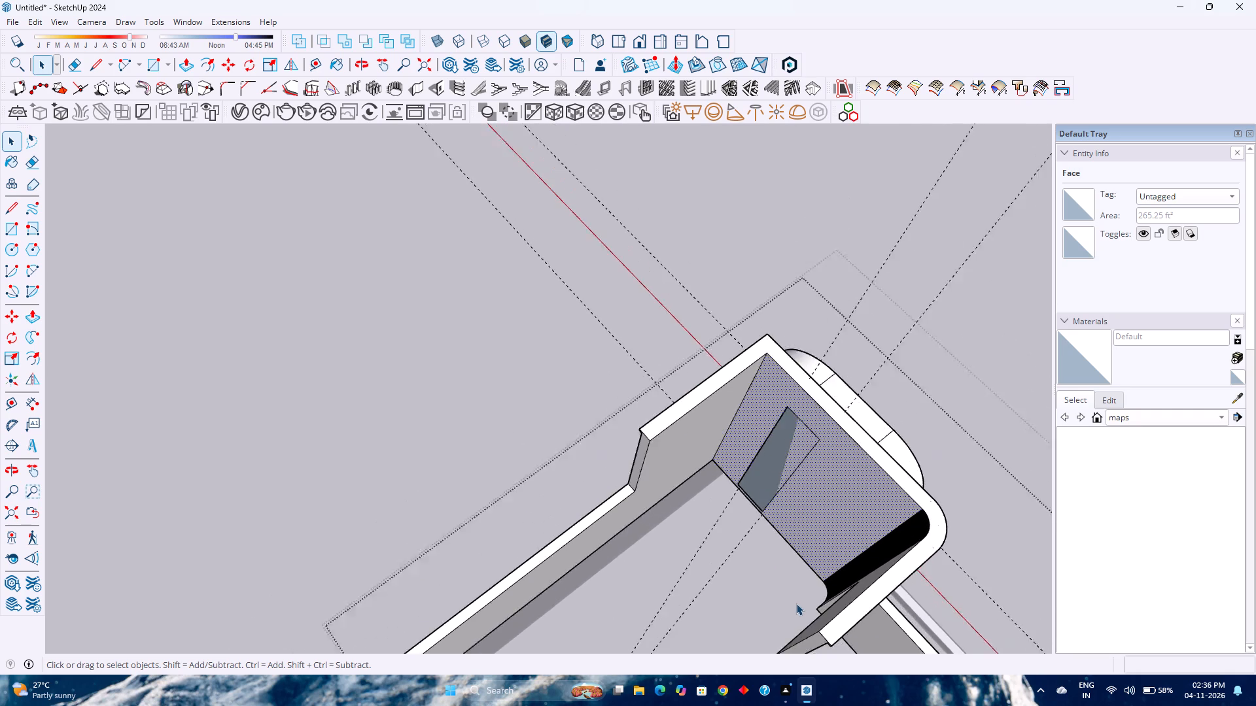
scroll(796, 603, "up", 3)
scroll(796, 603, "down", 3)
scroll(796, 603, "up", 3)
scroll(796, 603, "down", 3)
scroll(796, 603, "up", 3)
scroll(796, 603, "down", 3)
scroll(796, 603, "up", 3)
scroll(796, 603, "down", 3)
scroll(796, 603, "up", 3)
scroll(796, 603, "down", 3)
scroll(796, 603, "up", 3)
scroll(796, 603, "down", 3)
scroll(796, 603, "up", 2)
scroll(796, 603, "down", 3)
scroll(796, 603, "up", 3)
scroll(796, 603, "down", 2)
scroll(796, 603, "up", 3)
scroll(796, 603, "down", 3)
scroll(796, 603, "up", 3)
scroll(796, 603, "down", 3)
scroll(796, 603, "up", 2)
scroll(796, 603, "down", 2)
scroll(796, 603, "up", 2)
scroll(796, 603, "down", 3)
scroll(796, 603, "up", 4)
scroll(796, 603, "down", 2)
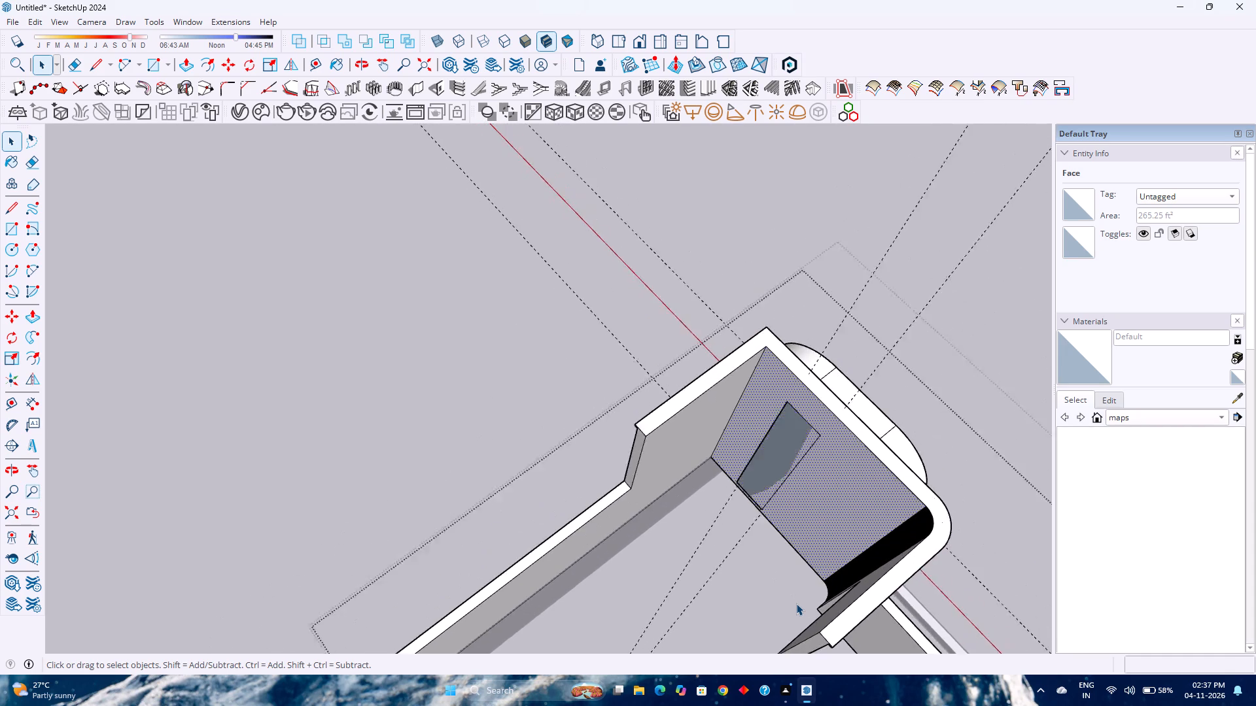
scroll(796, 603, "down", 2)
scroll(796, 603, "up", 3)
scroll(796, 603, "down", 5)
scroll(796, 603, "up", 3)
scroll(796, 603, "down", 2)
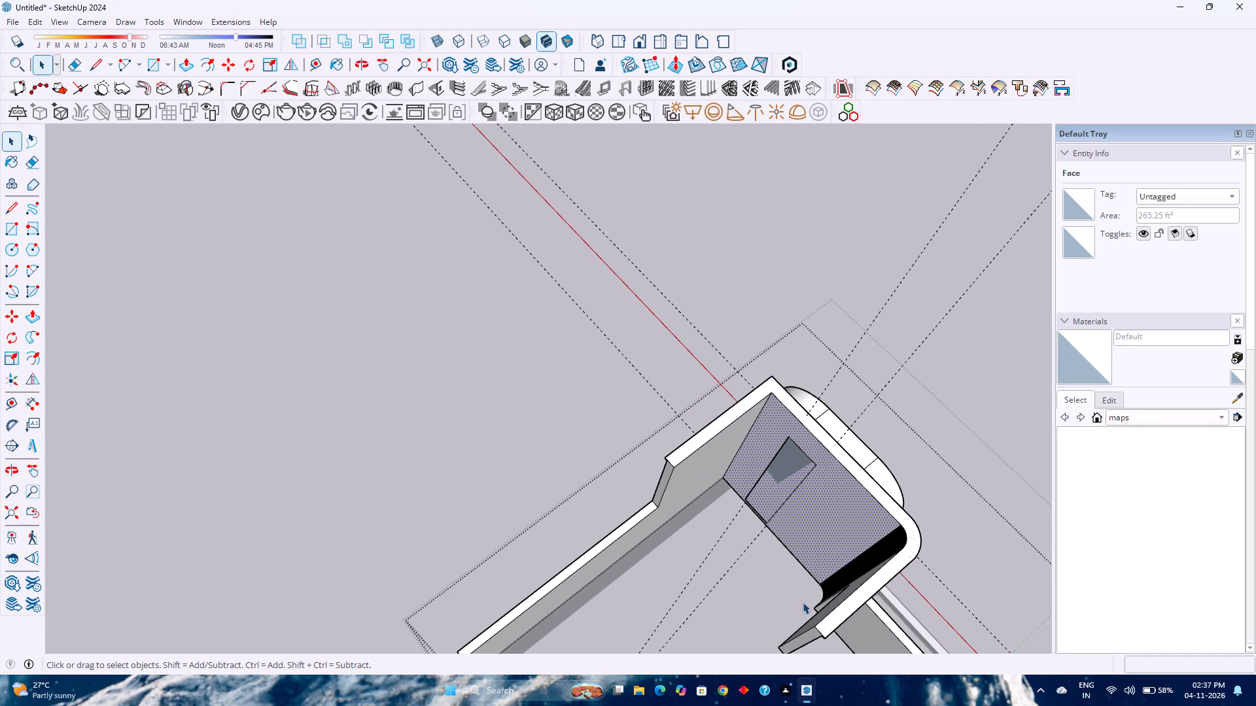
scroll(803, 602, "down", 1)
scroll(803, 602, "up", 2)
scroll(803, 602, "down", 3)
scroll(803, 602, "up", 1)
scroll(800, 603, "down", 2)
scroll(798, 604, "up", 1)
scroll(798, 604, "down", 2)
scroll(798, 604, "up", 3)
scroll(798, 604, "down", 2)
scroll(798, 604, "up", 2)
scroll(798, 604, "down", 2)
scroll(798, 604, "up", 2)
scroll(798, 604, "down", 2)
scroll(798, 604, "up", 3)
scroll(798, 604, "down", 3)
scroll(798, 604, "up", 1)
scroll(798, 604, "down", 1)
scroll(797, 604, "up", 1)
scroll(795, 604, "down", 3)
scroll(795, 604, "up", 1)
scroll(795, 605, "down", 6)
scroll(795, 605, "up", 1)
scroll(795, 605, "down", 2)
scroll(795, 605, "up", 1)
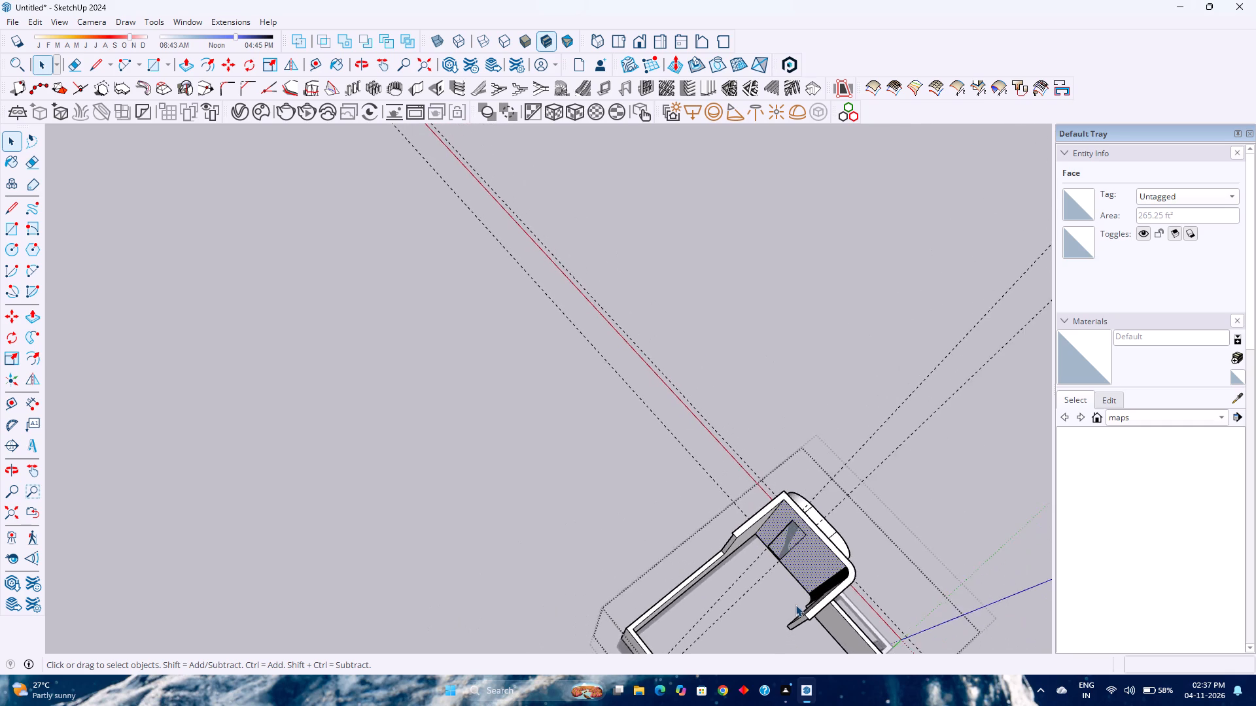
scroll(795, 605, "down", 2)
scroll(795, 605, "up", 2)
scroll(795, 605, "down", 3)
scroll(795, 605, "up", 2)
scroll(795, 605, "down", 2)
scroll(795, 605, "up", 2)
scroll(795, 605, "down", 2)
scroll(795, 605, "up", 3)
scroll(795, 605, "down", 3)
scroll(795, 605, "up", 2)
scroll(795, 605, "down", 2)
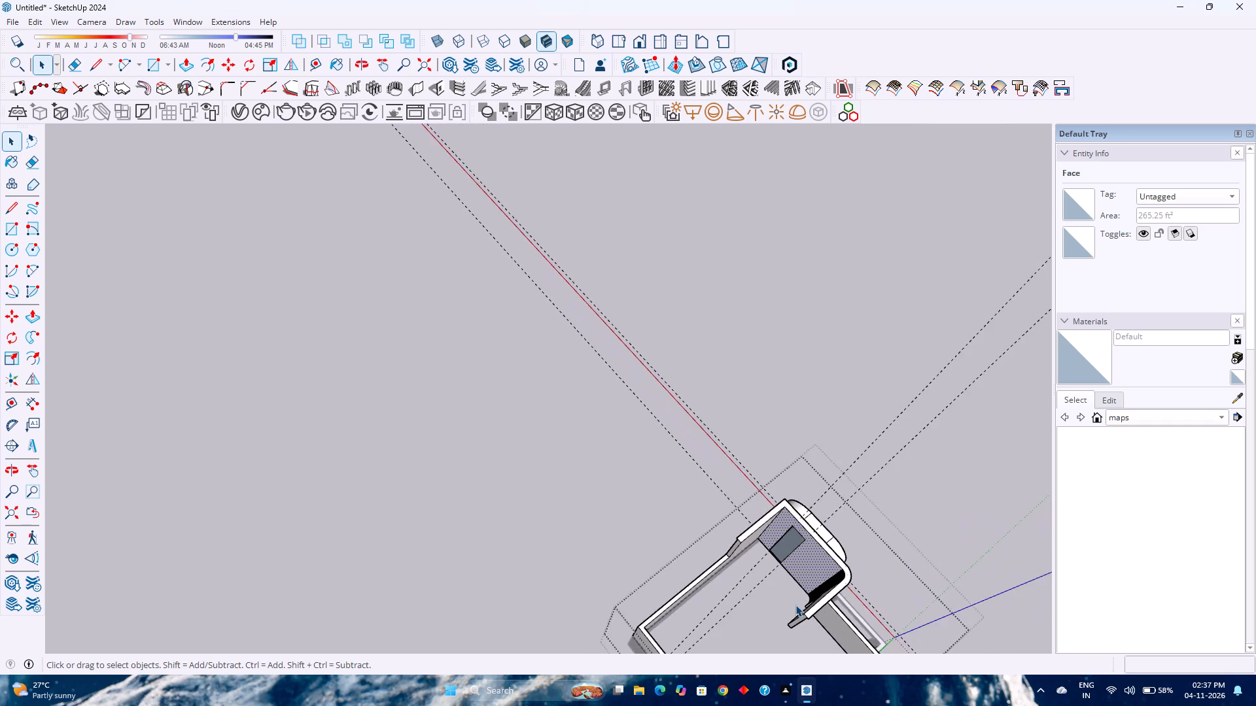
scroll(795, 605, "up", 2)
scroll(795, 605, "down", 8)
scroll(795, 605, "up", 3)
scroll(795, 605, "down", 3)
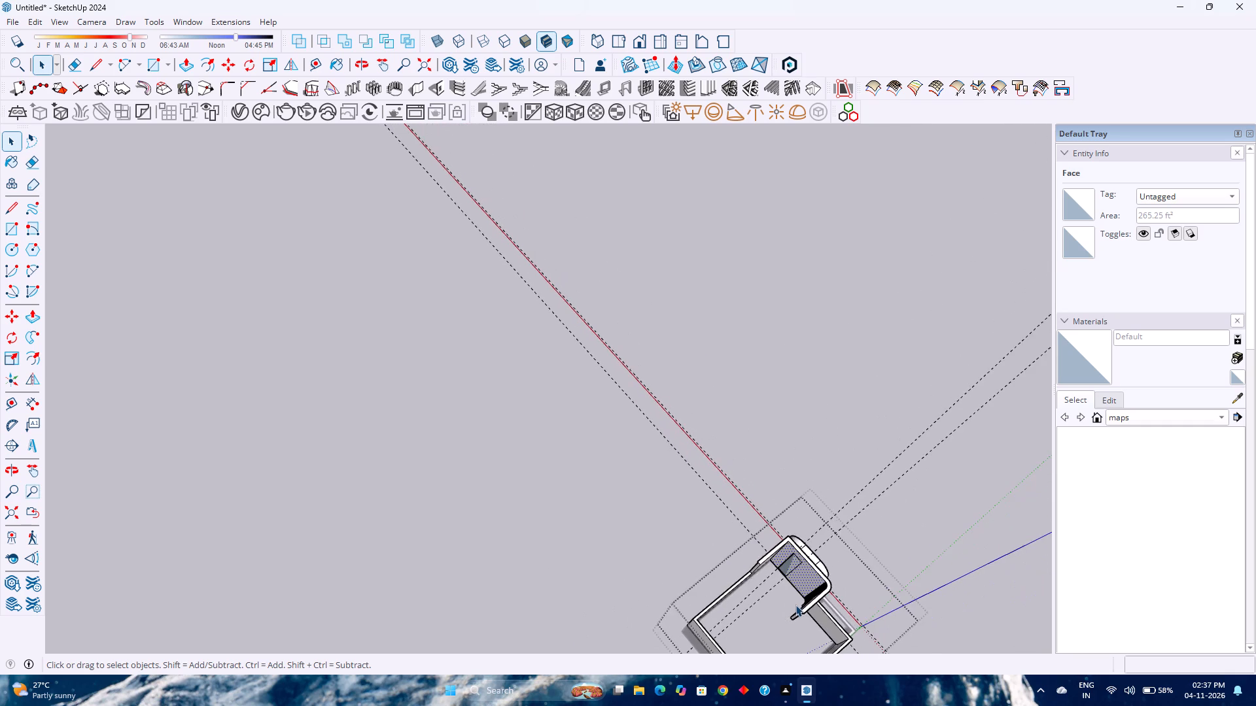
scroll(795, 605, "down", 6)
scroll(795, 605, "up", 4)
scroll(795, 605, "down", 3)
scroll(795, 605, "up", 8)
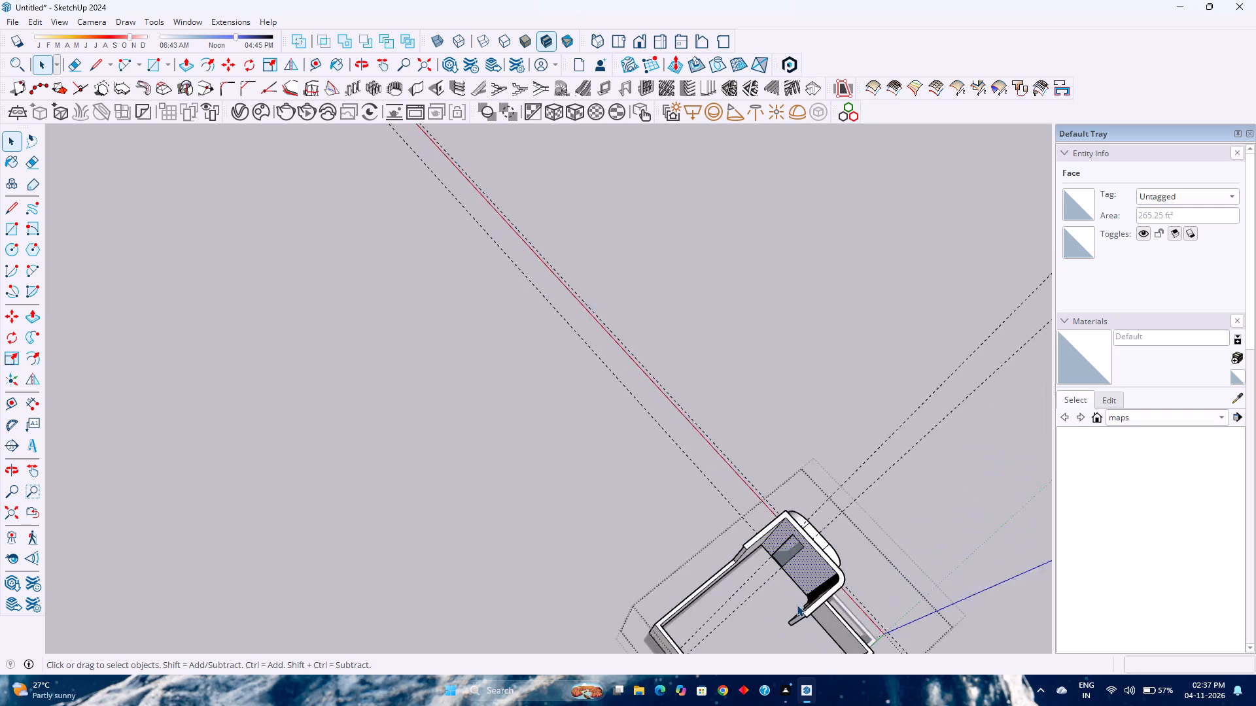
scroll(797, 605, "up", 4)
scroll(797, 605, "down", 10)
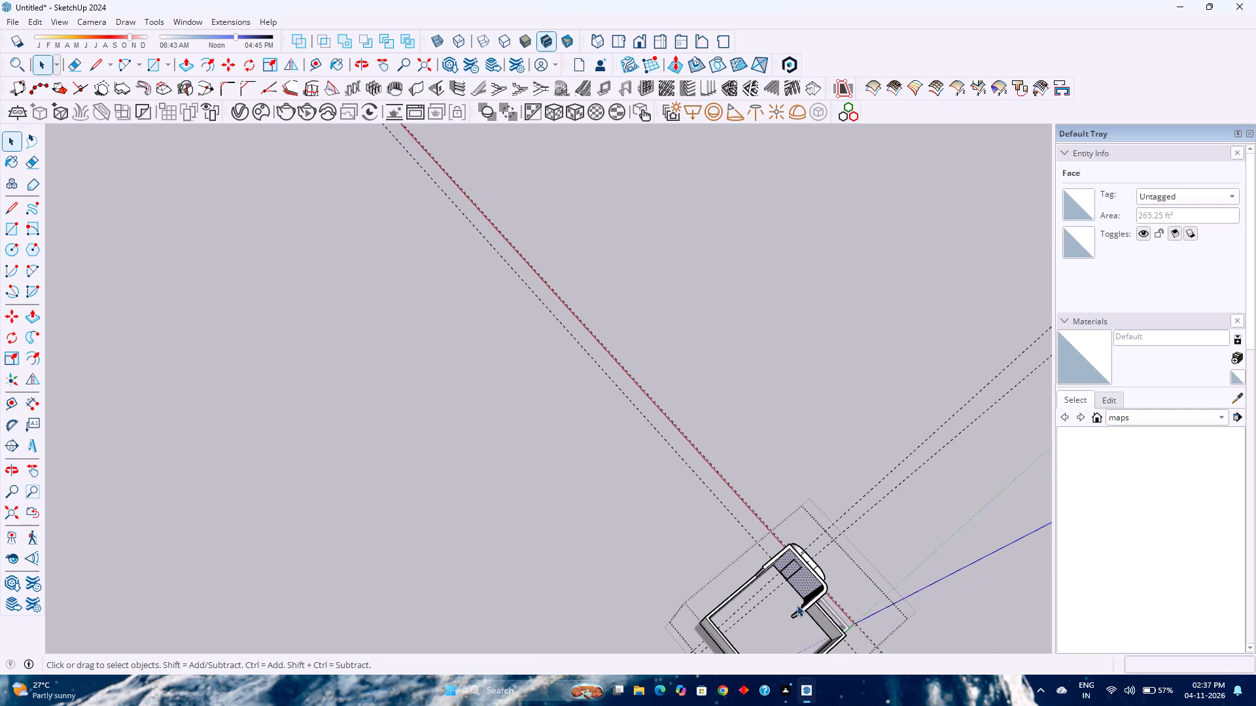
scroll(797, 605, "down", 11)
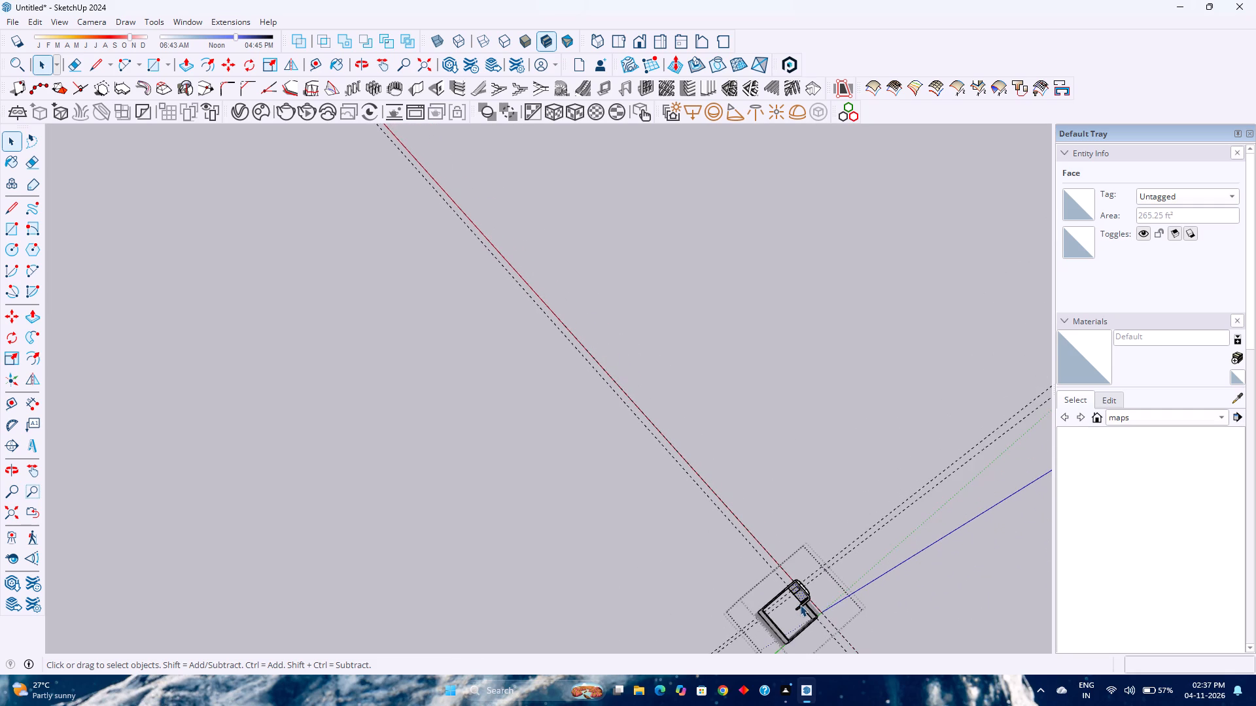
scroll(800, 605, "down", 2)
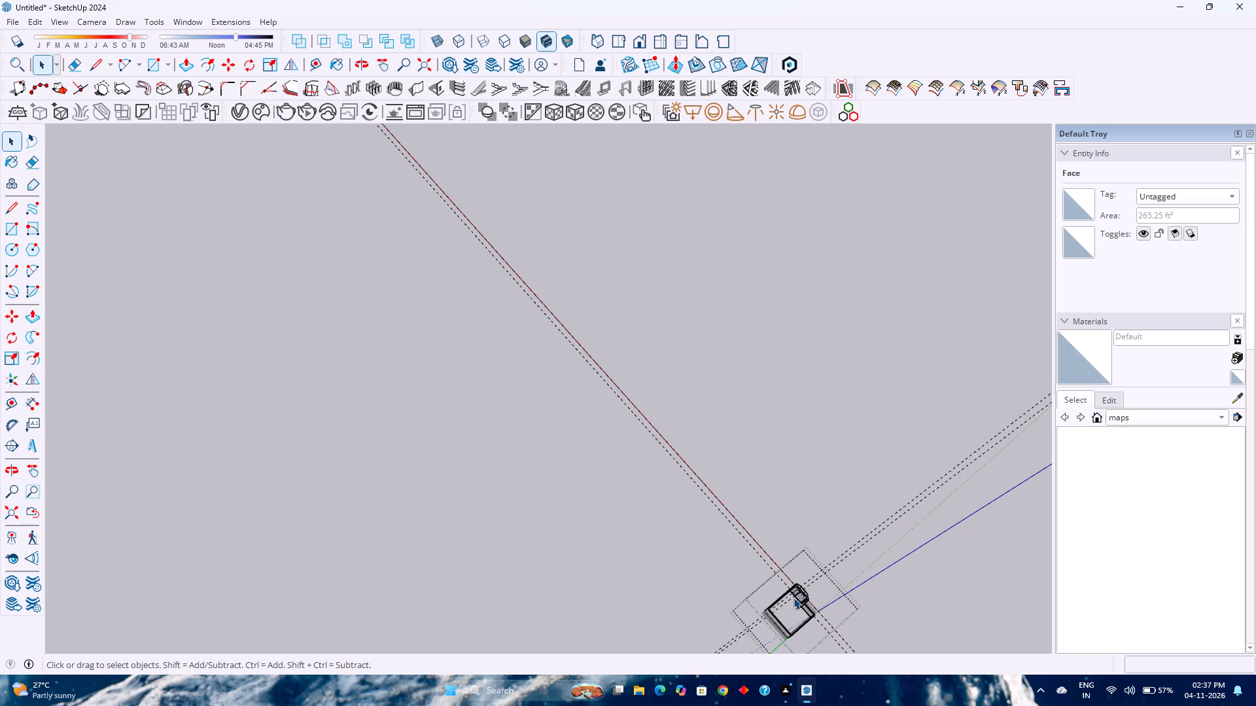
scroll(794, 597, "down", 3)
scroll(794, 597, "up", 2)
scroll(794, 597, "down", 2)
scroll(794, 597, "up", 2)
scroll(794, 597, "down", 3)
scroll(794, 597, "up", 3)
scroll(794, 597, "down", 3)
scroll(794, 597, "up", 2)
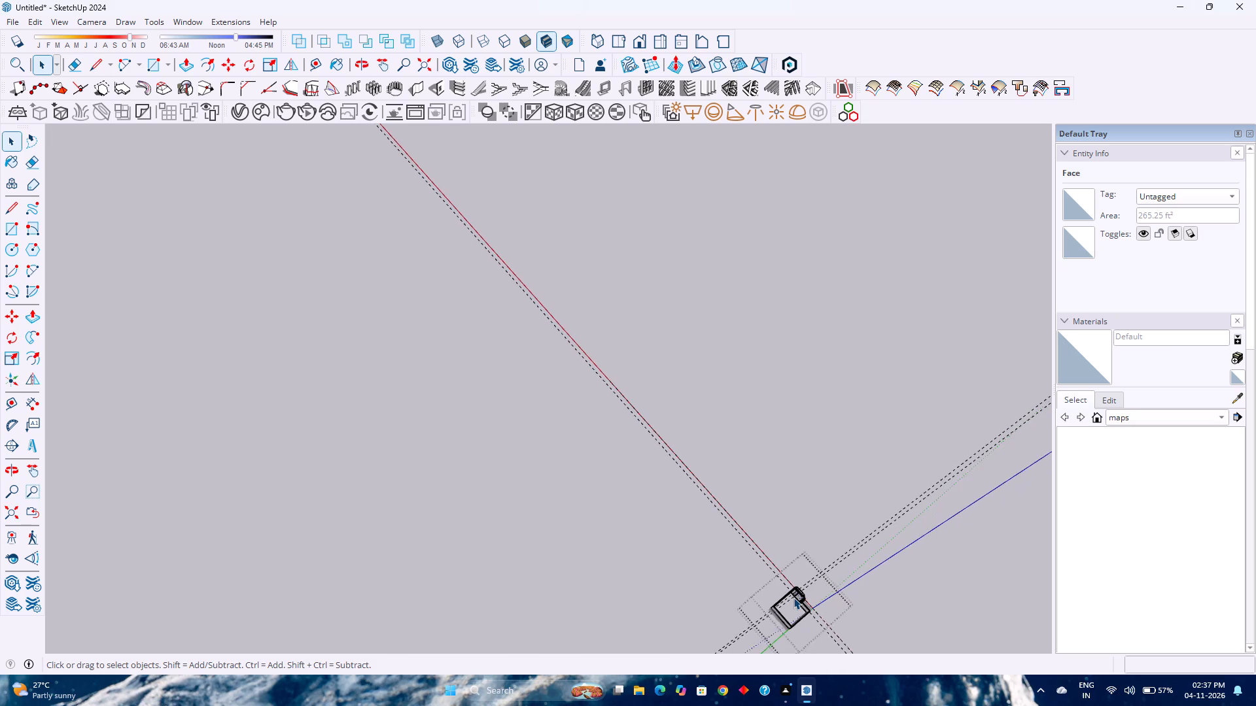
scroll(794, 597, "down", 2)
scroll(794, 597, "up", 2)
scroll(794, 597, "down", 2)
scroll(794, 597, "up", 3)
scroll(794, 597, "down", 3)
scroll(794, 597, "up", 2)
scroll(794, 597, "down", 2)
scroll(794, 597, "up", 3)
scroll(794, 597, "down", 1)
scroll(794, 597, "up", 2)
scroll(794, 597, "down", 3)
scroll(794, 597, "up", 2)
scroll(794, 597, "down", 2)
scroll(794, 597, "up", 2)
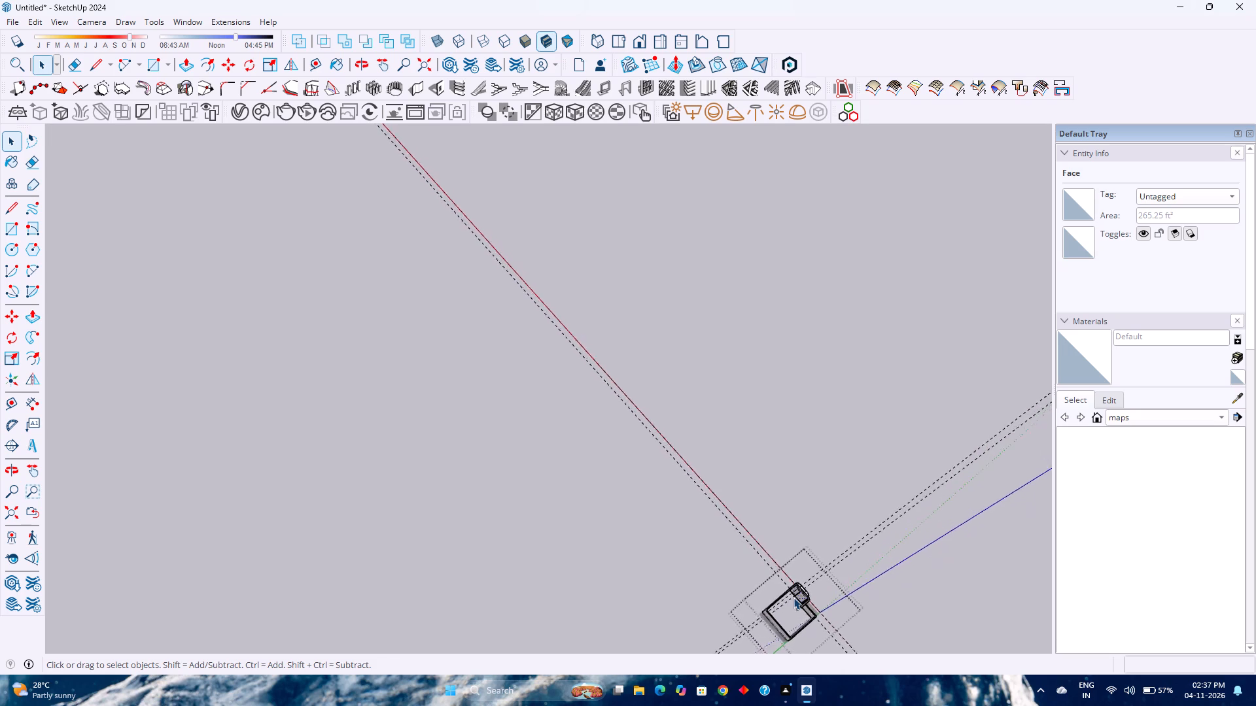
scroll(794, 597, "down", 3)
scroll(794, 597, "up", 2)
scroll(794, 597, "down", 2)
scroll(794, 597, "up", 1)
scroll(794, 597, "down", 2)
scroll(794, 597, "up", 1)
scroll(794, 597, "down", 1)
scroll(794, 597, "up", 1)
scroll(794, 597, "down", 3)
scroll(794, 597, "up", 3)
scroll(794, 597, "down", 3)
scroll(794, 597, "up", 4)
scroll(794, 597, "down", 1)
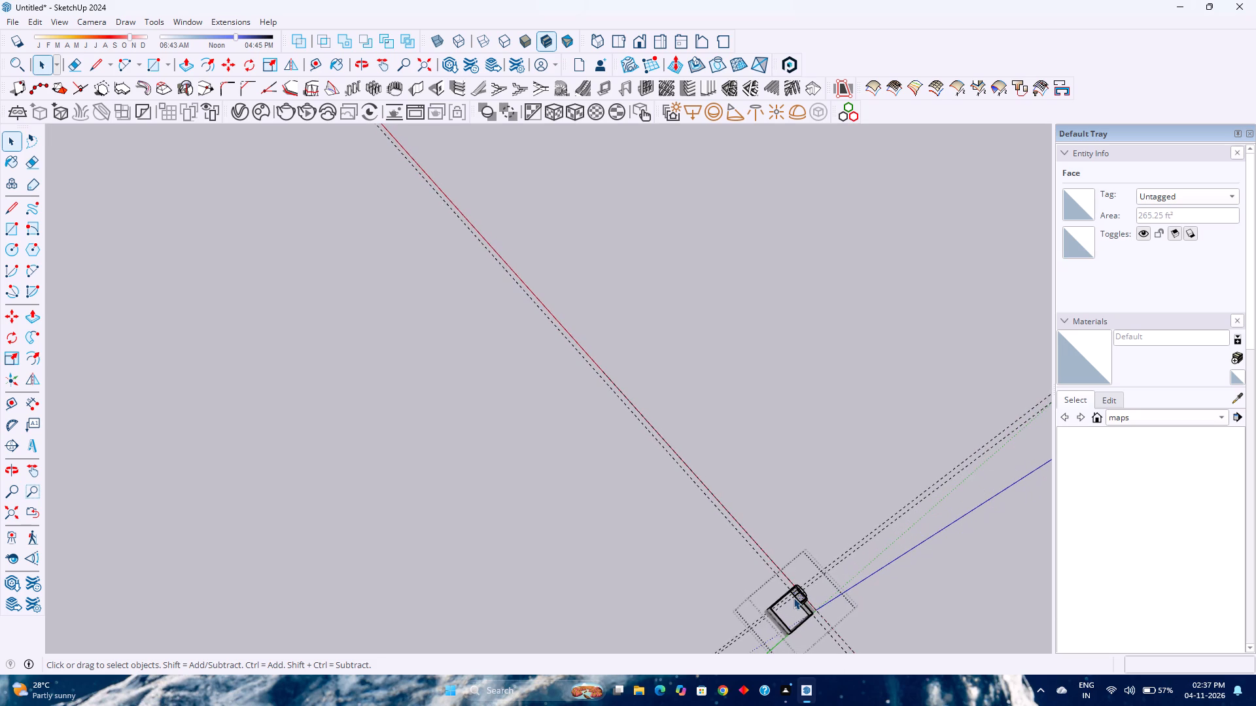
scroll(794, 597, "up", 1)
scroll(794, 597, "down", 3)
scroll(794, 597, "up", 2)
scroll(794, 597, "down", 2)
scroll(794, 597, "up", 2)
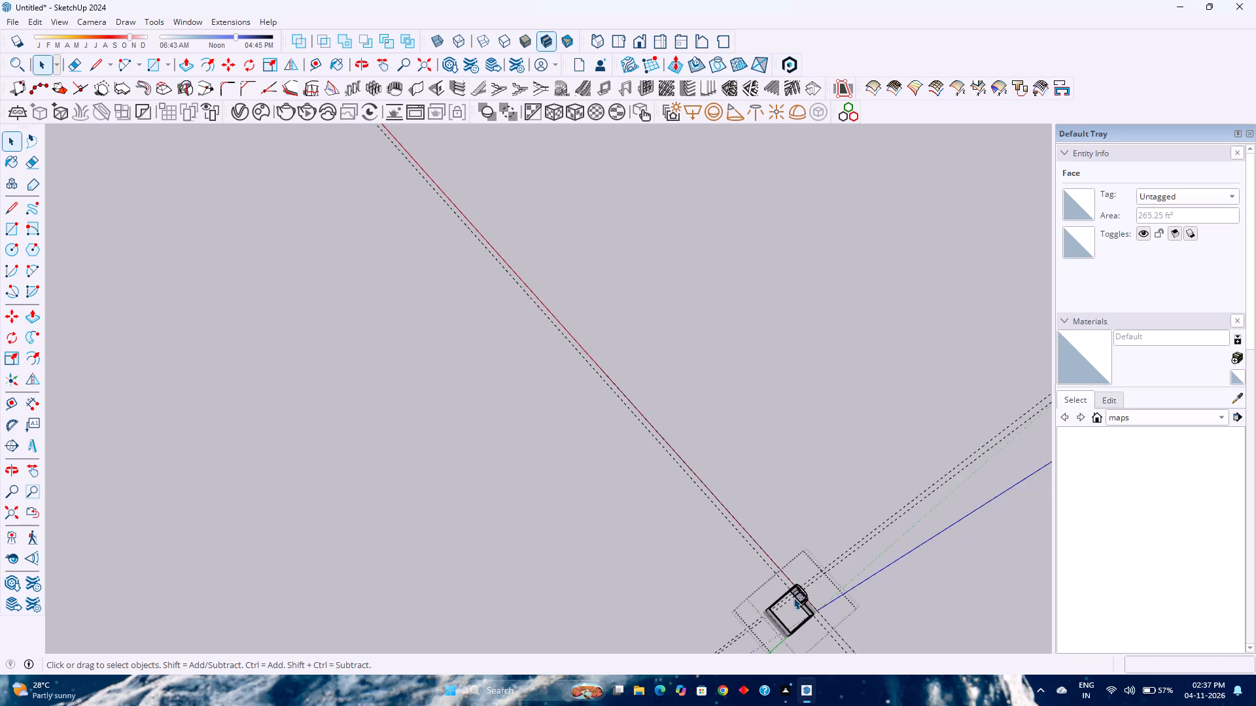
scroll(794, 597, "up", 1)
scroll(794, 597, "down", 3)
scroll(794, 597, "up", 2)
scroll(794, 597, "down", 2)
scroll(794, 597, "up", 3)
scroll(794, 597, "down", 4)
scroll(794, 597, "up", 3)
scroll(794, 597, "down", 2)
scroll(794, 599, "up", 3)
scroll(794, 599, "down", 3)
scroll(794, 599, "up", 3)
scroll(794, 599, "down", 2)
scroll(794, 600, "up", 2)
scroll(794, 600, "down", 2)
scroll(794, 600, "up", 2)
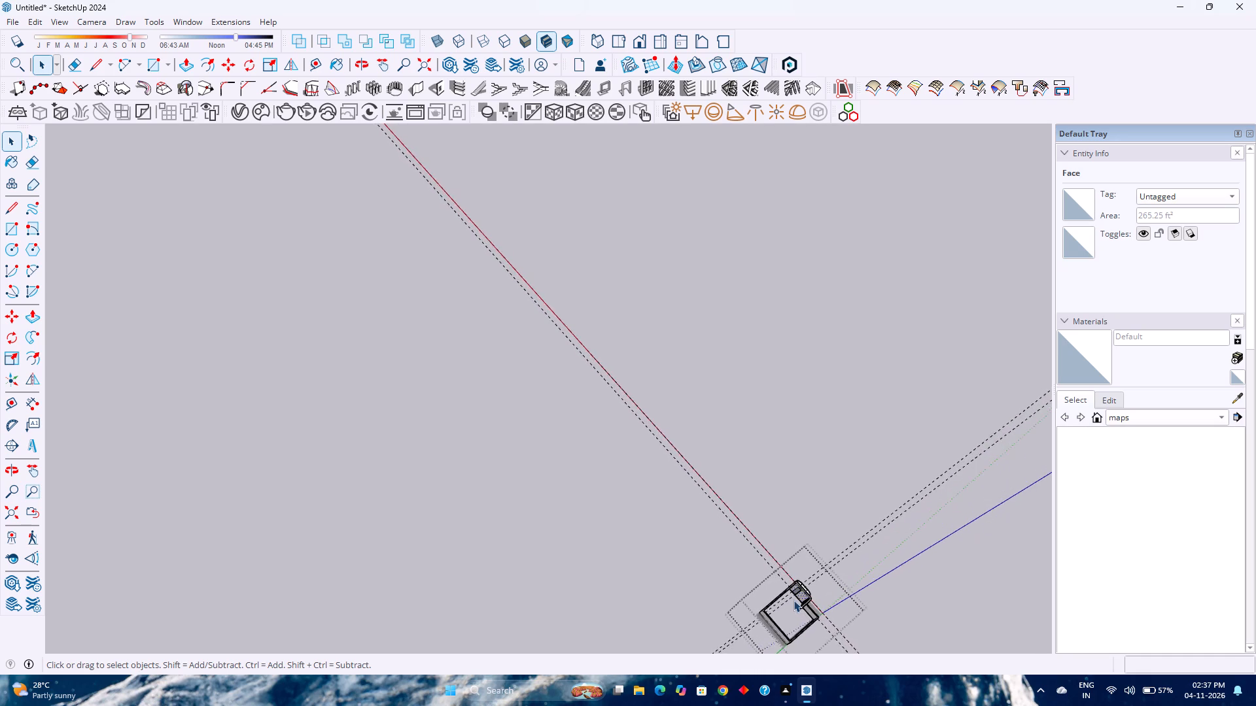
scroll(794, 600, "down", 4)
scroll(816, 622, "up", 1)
Switch to the standard front view of the building model.
left_click(637, 44)
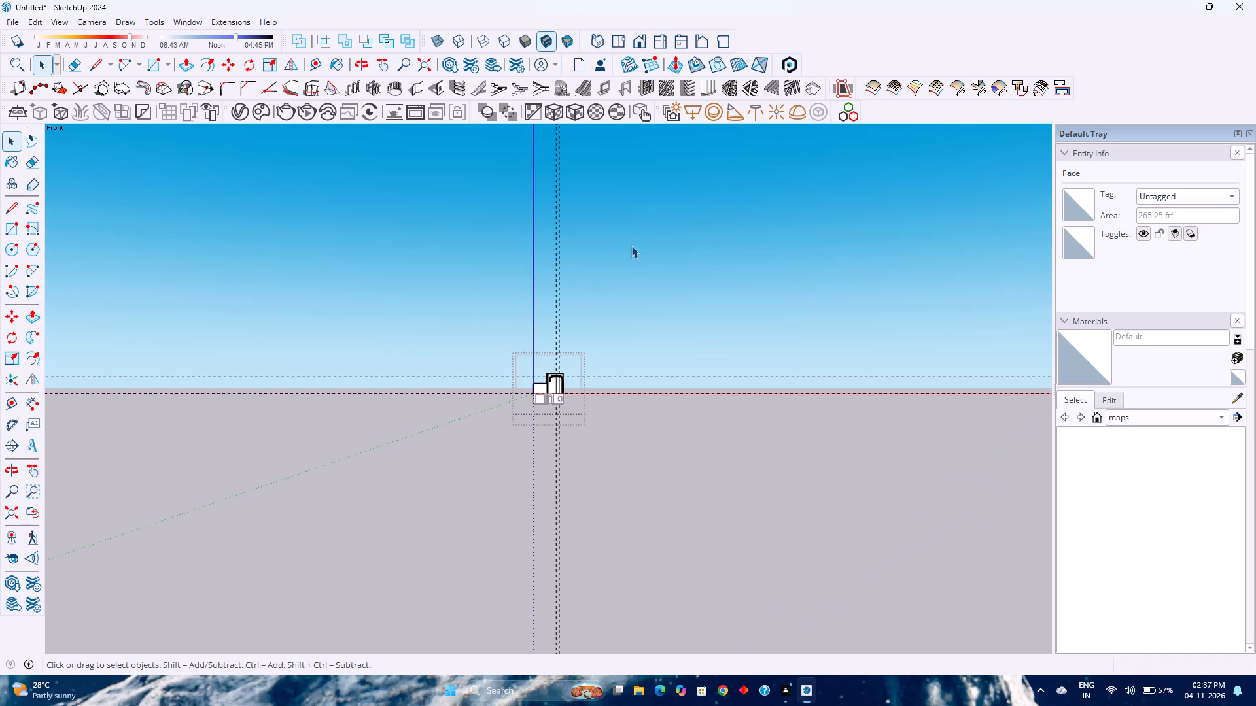
Delete the tall rectangle's face on the front wall's inner side.
scroll(578, 378, "up", 16)
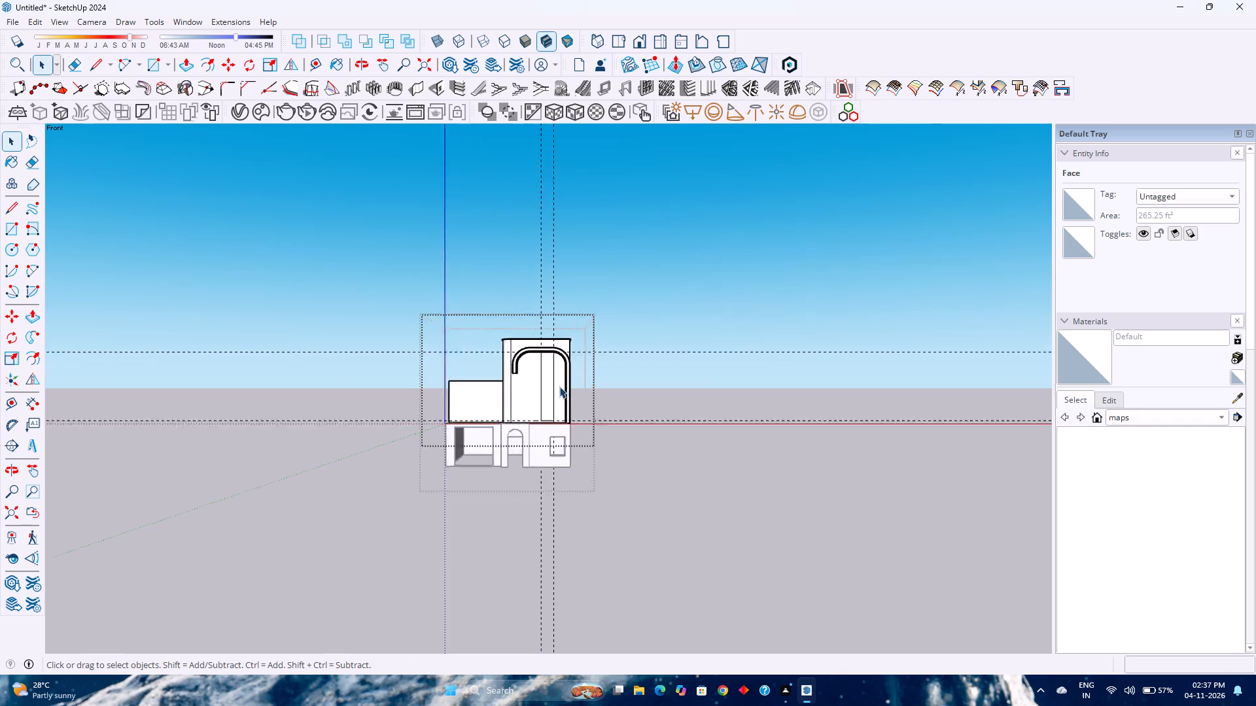
scroll(559, 386, "up", 16)
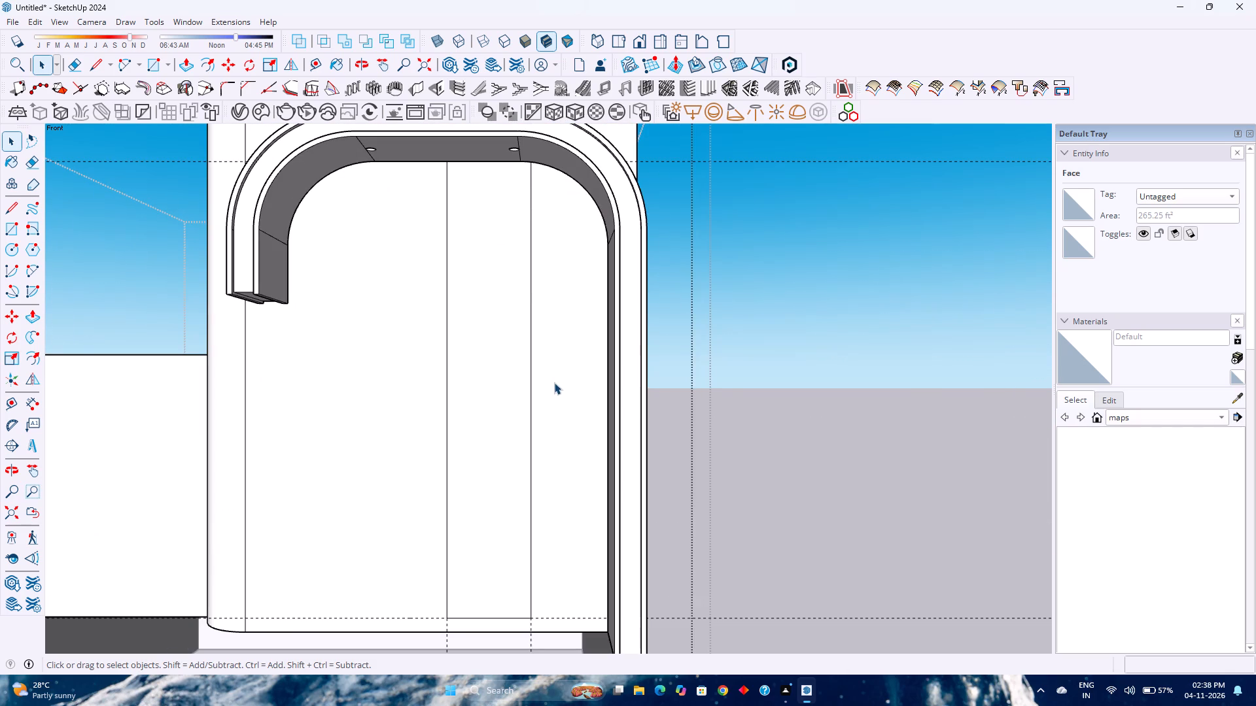
scroll(554, 382, "up", 1)
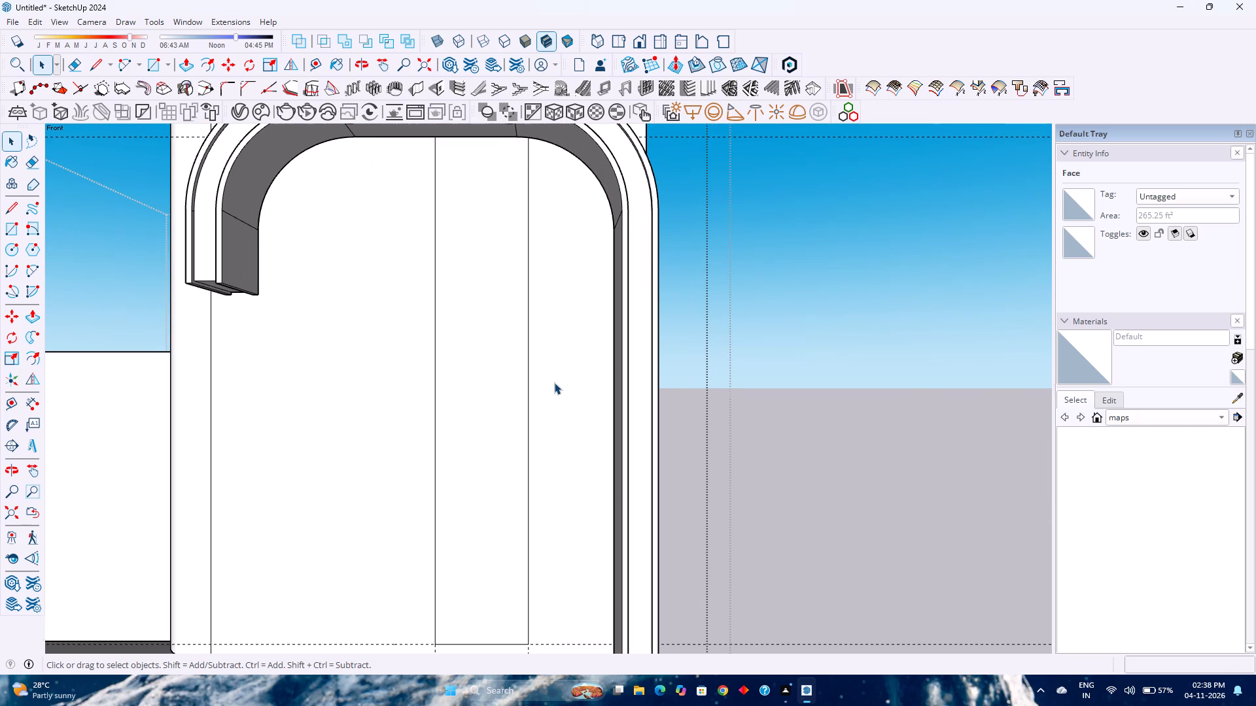
scroll(554, 382, "down", 1)
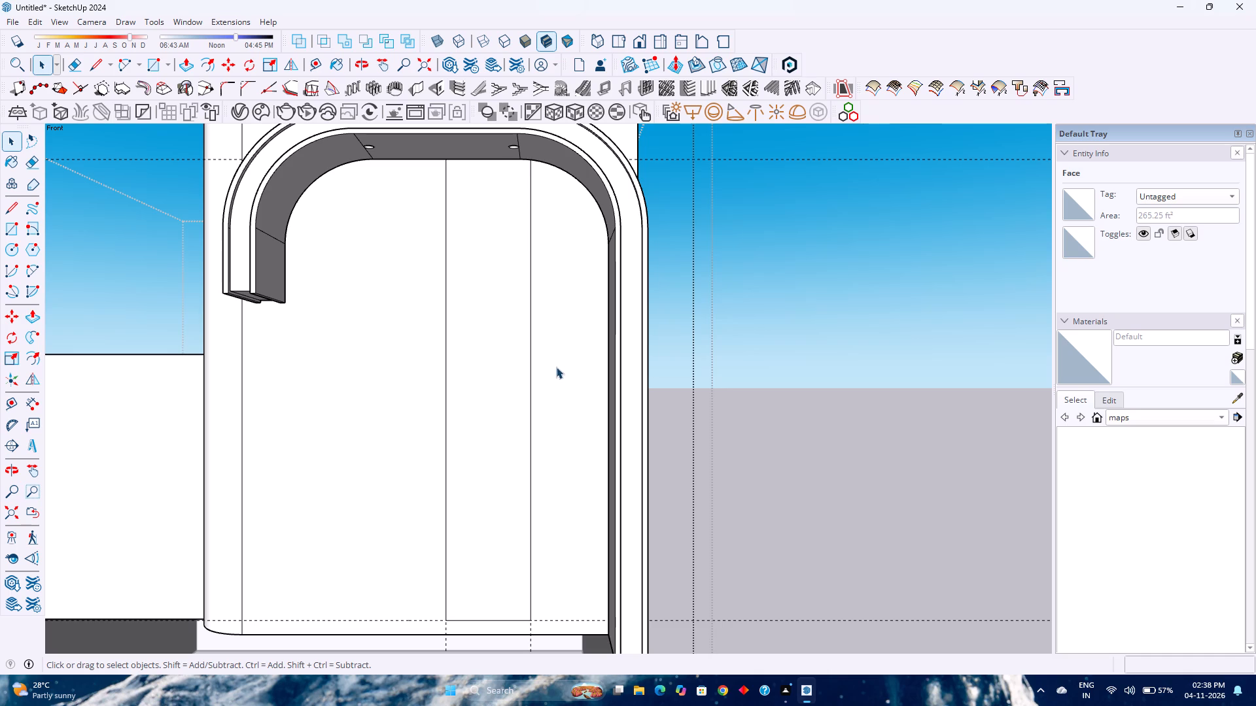
left_click(502, 363)
middle_click_drag(471, 367, 837, 562)
middle_click(837, 562)
scroll(689, 463, "down", 4)
middle_click_drag(487, 433, 1070, 480)
middle_click(1070, 480)
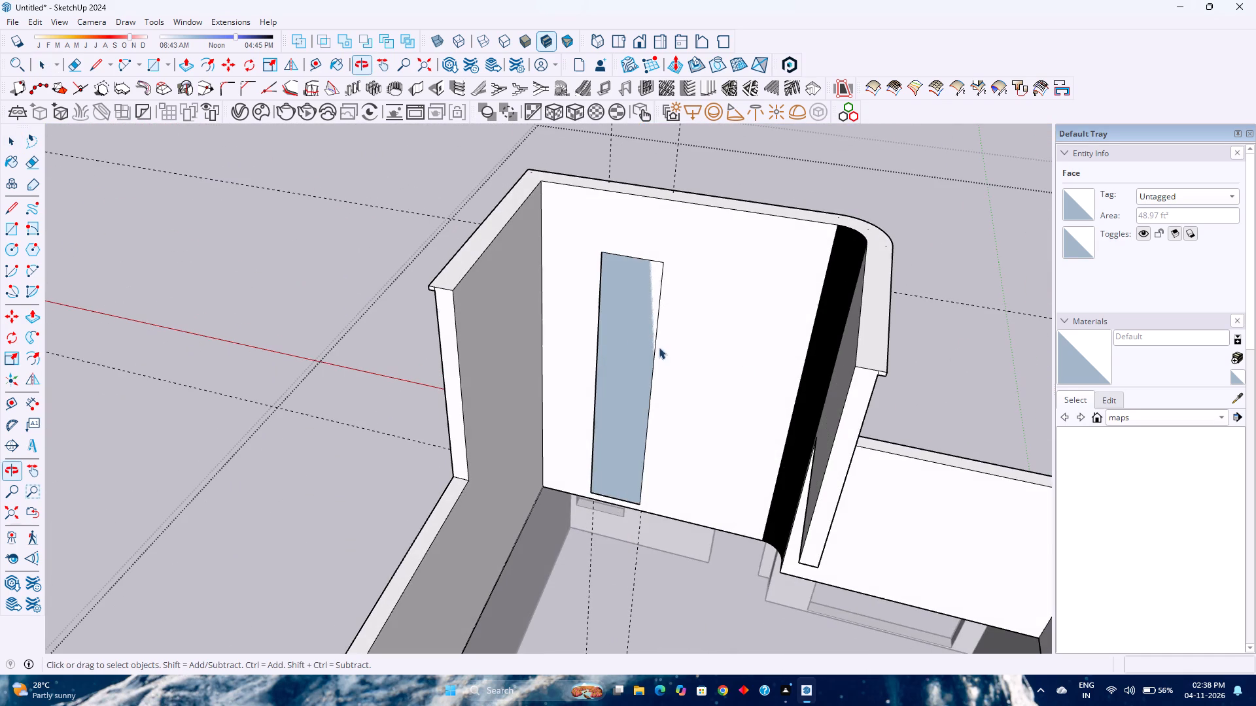
middle_click_drag(635, 305, 564, 433)
left_click(621, 416)
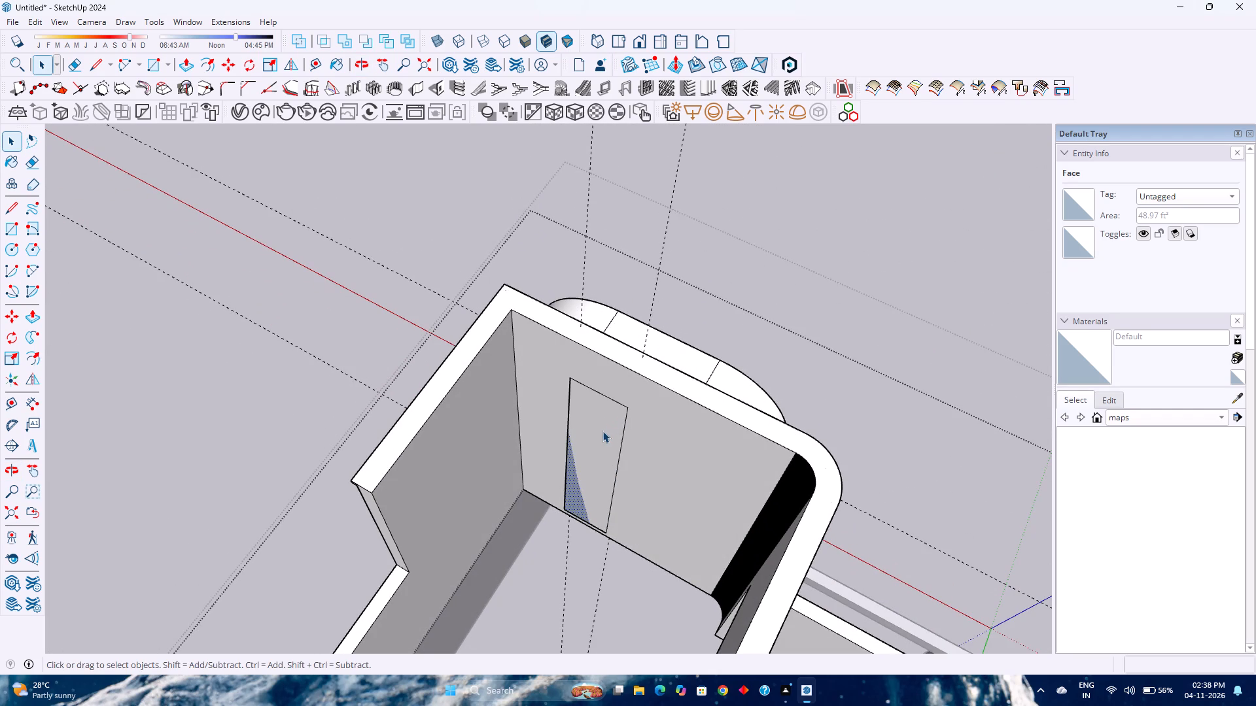
key("Delete")
Draw a rectangle about 16' 3 7/8" by 3' over the tall outline on the front wall's inner face.
left_click(597, 439)
double_click(591, 446)
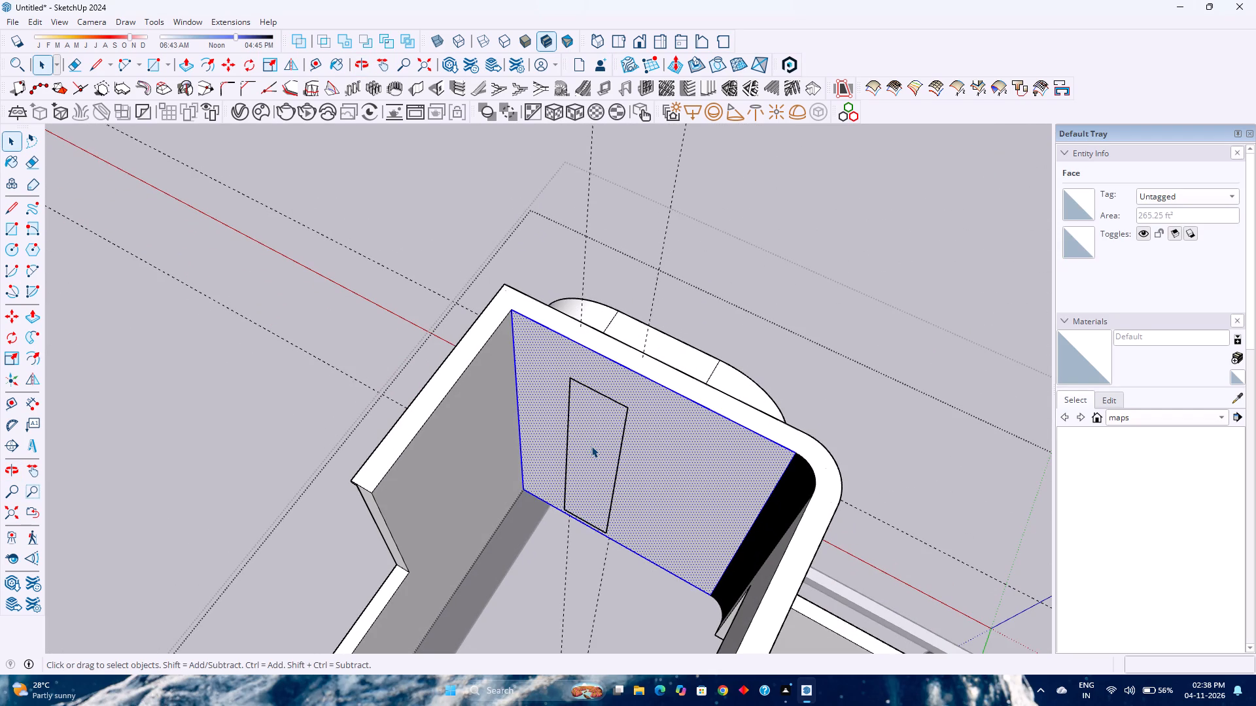
middle_click_drag(607, 424, 641, 375)
middle_click(641, 375)
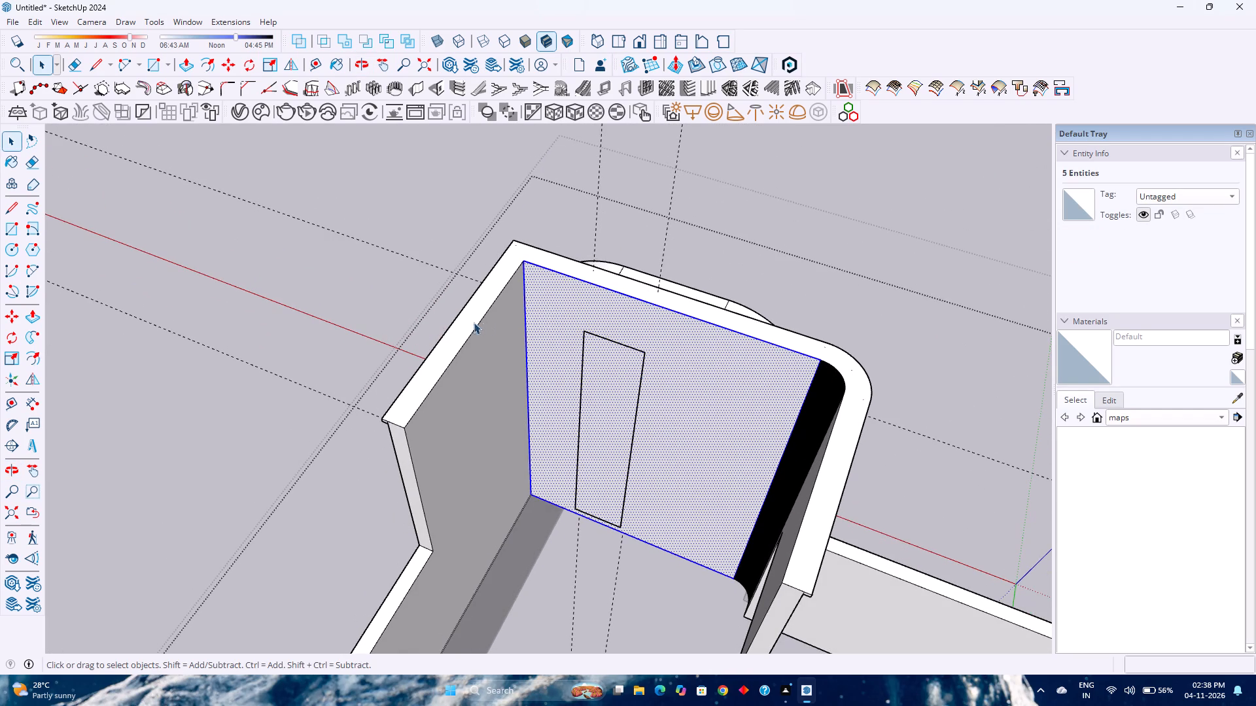
left_click(150, 65)
left_click(587, 329)
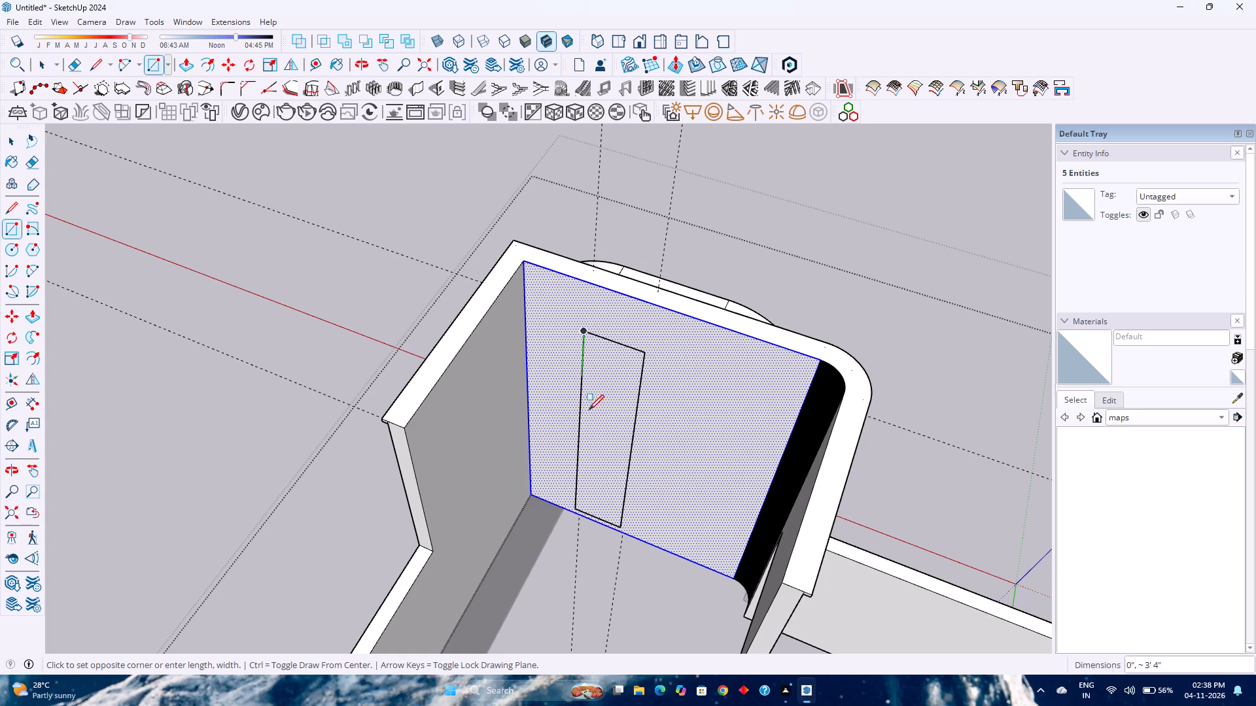
left_click(621, 522)
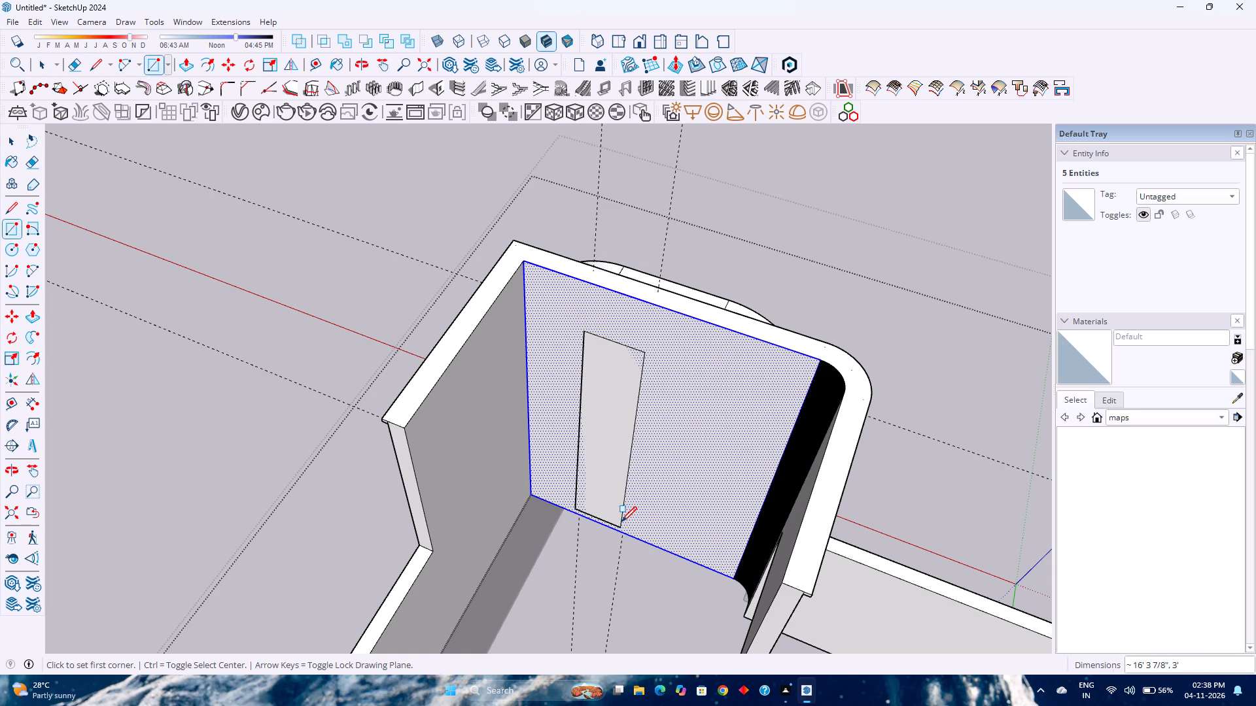
scroll(602, 501, "up", 7)
key("space")
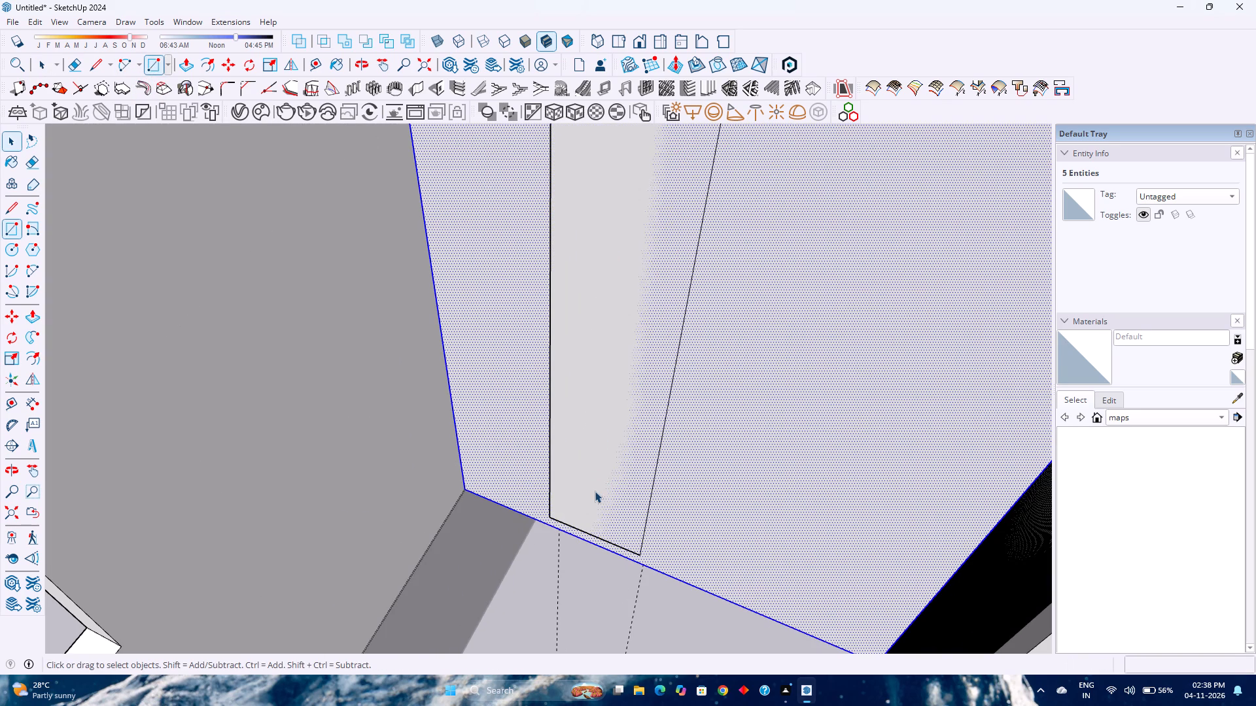
Push the front wall's inner face 9" outward around the tall rectangle.
scroll(595, 491, "up", 2)
scroll(698, 518, "down", 11)
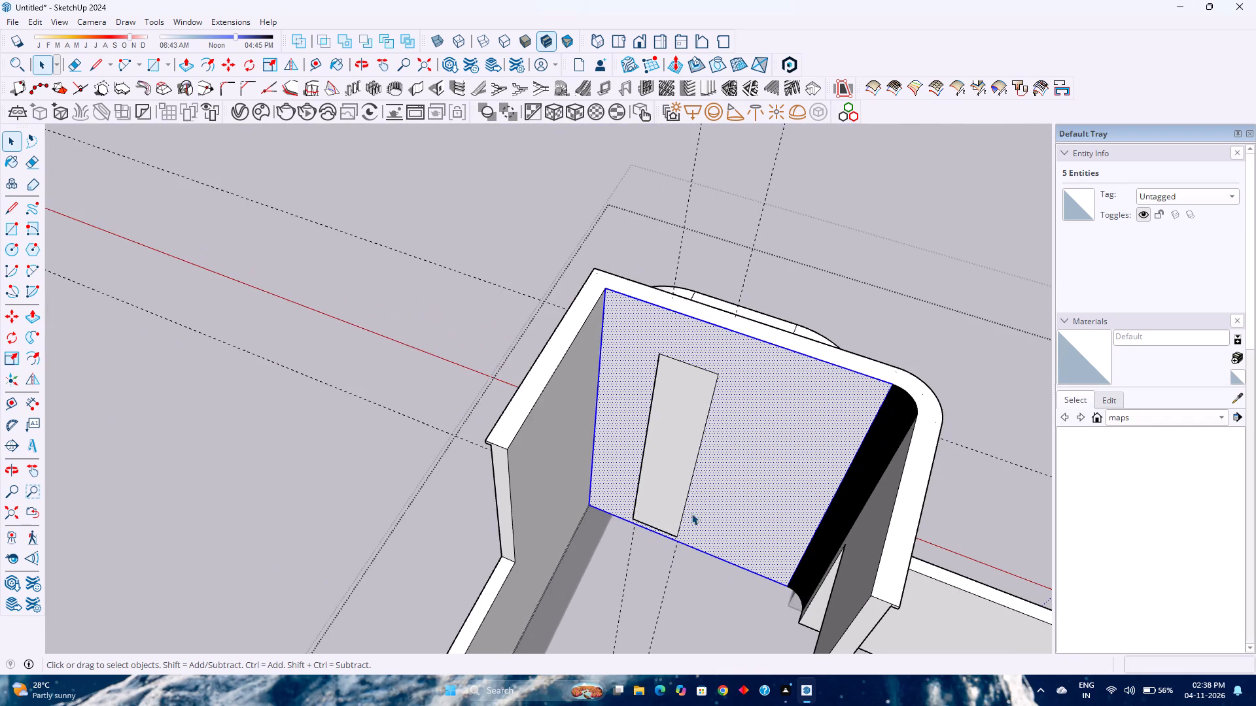
middle_click_drag(712, 505, 719, 546)
middle_click(719, 546)
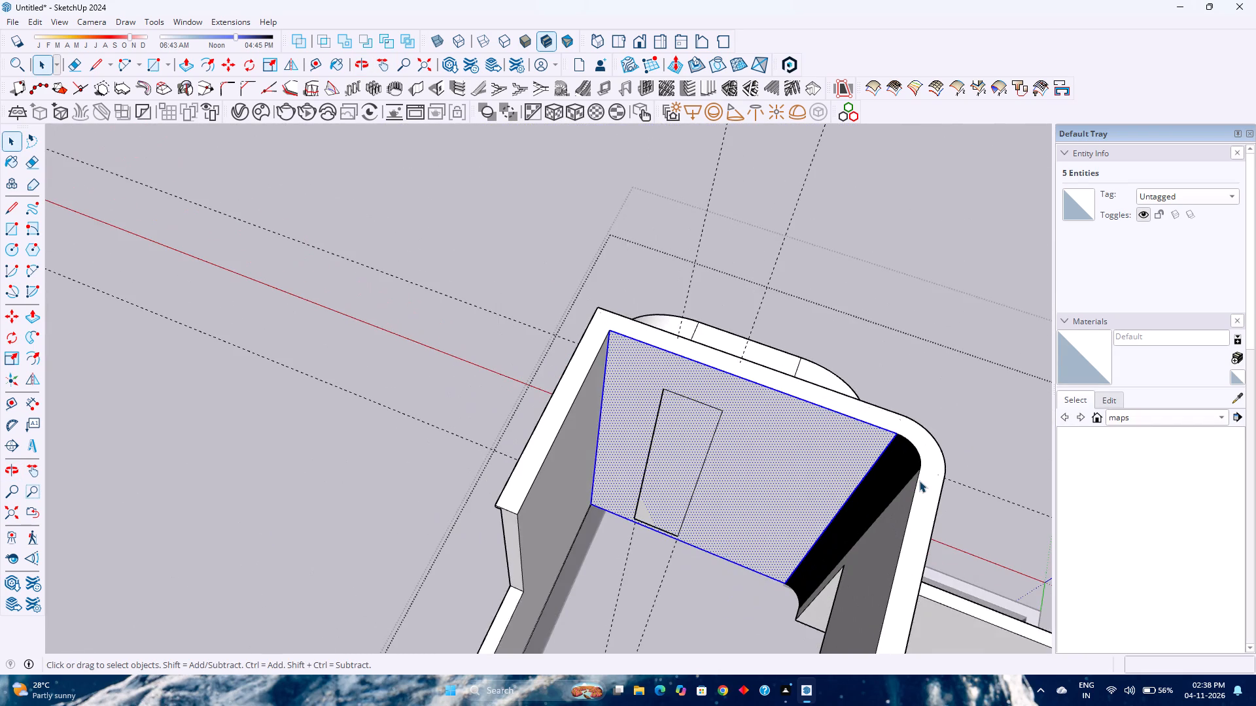
scroll(922, 483, "up", 12)
middle_click_drag(455, 467, 510, 496, "shift")
middle_click_drag(530, 504, 558, 513, "shift")
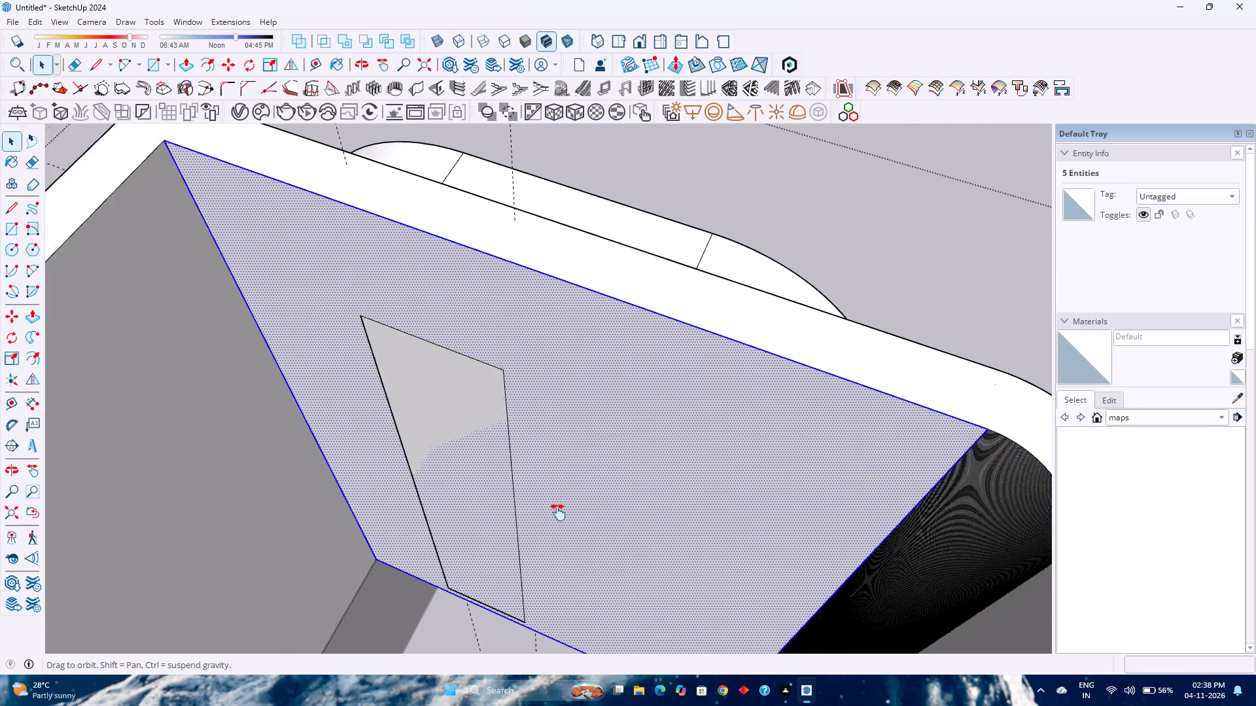
middle_click_drag(558, 513, 567, 513, "shift")
middle_click(568, 513, "shift")
middle_click(570, 513, "shift")
left_click(508, 437)
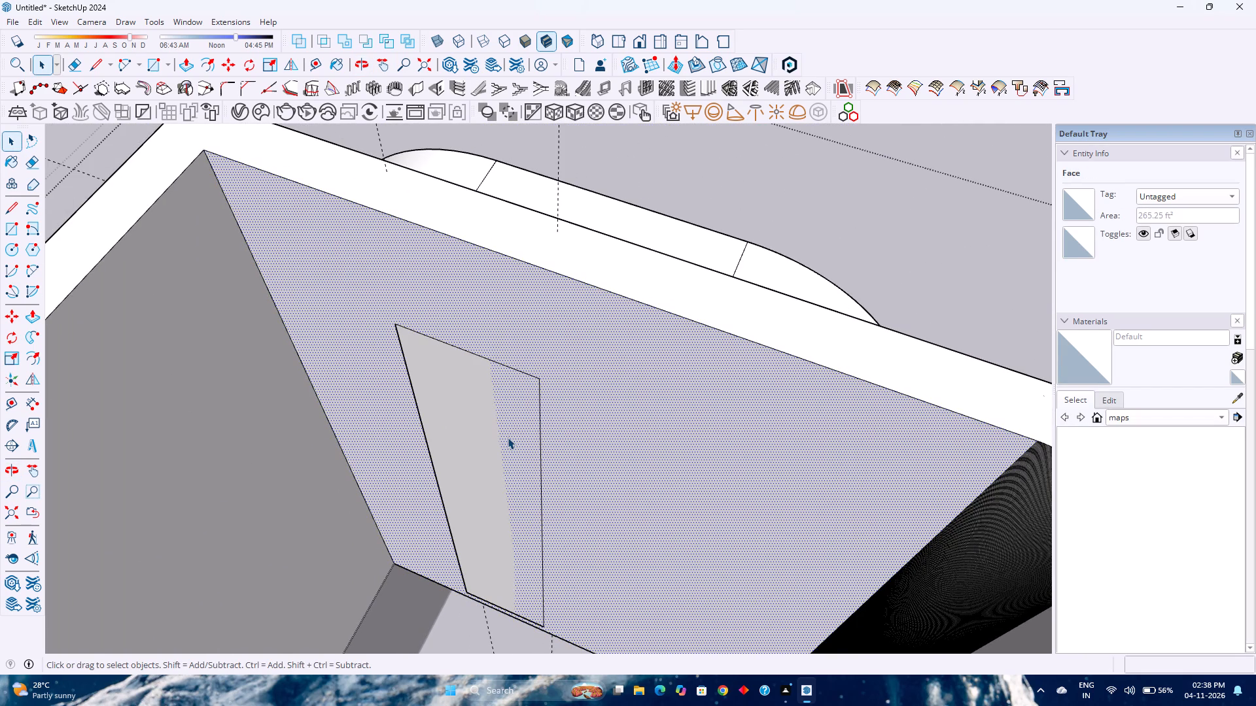
key("p")
left_click(502, 442)
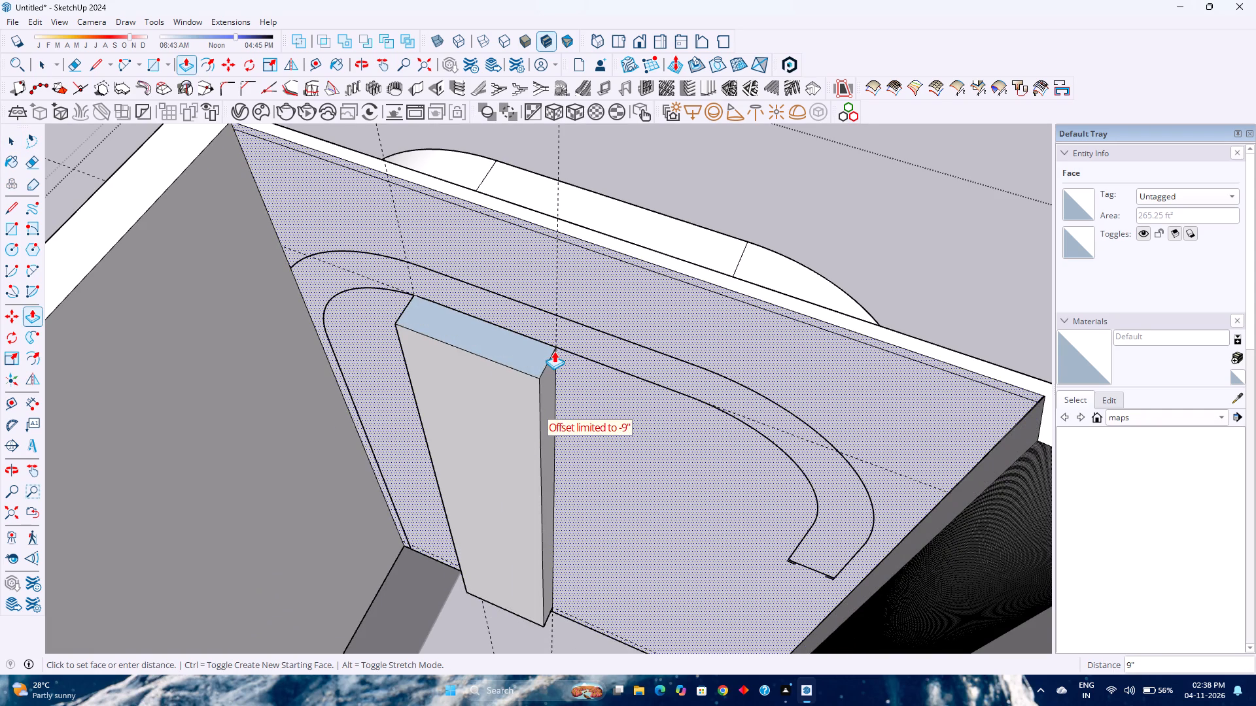
left_click(554, 351)
middle_click(592, 406)
middle_click_drag(591, 412, 582, 425)
middle_click_drag(579, 429, 353, 526)
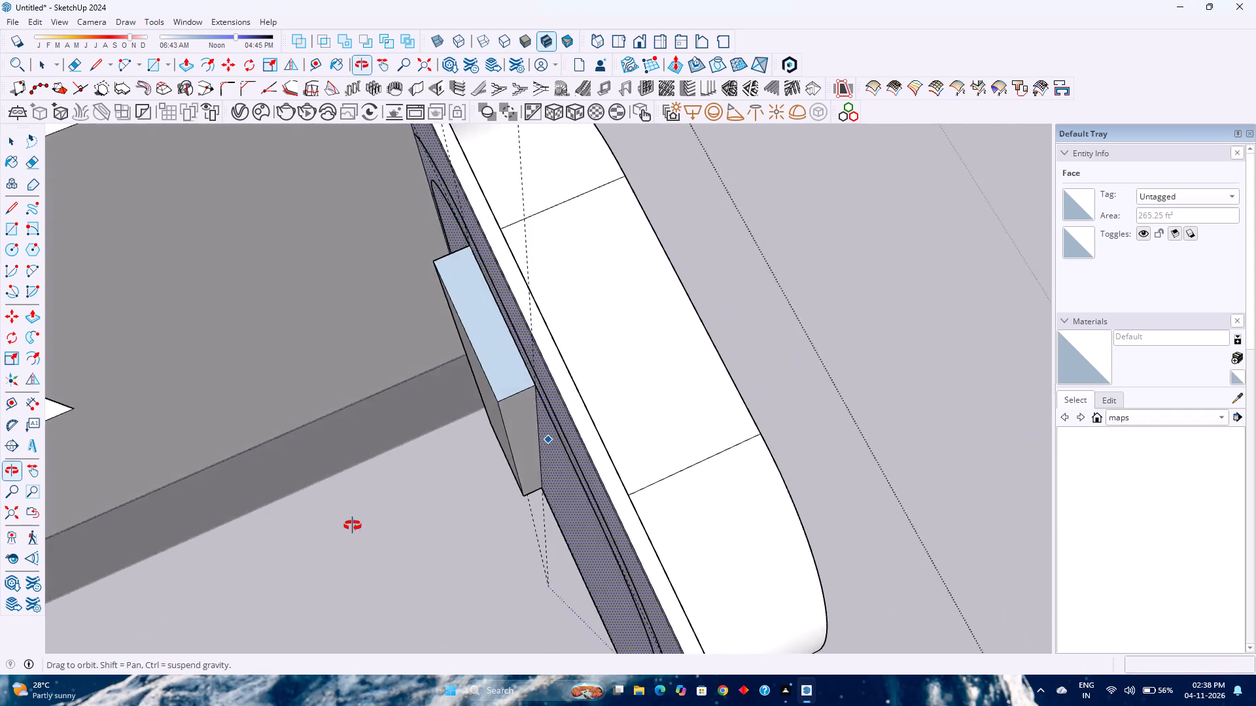
middle_click_drag(353, 526, 690, 444)
middle_click(690, 444)
key("Escape")
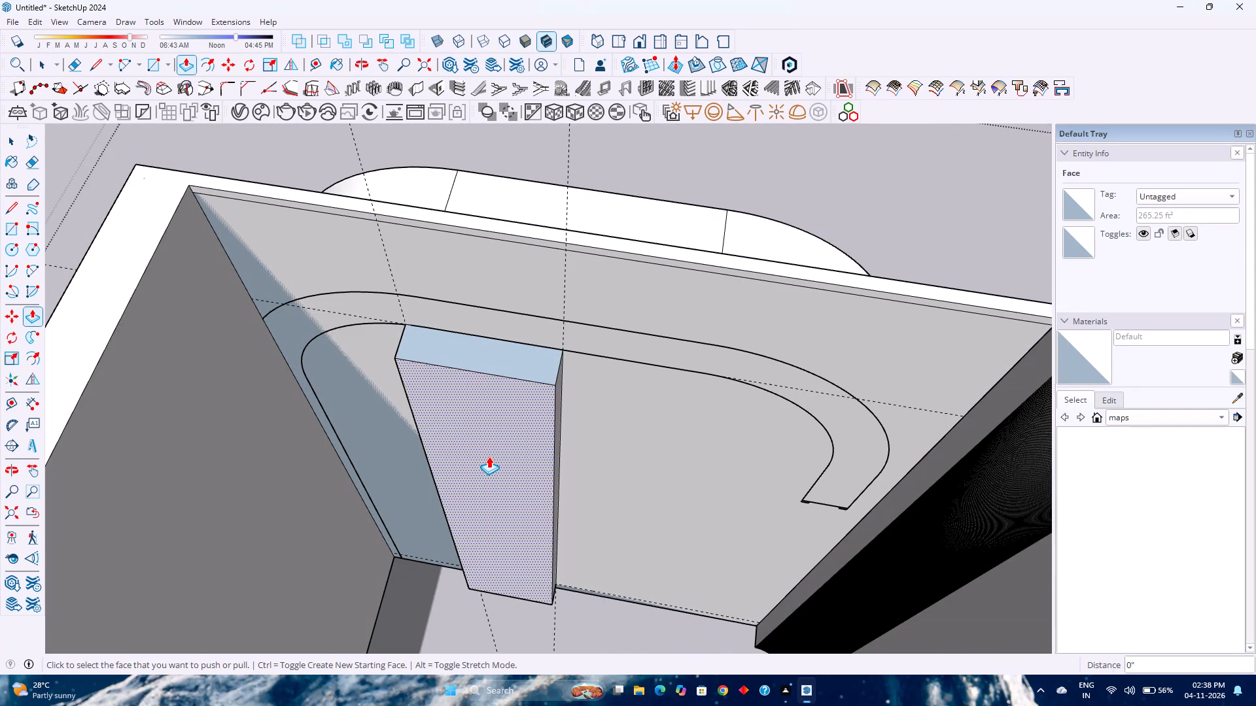
Delete the inner end face of the tall block left standing at the front wall.
key("space")
left_click(504, 387)
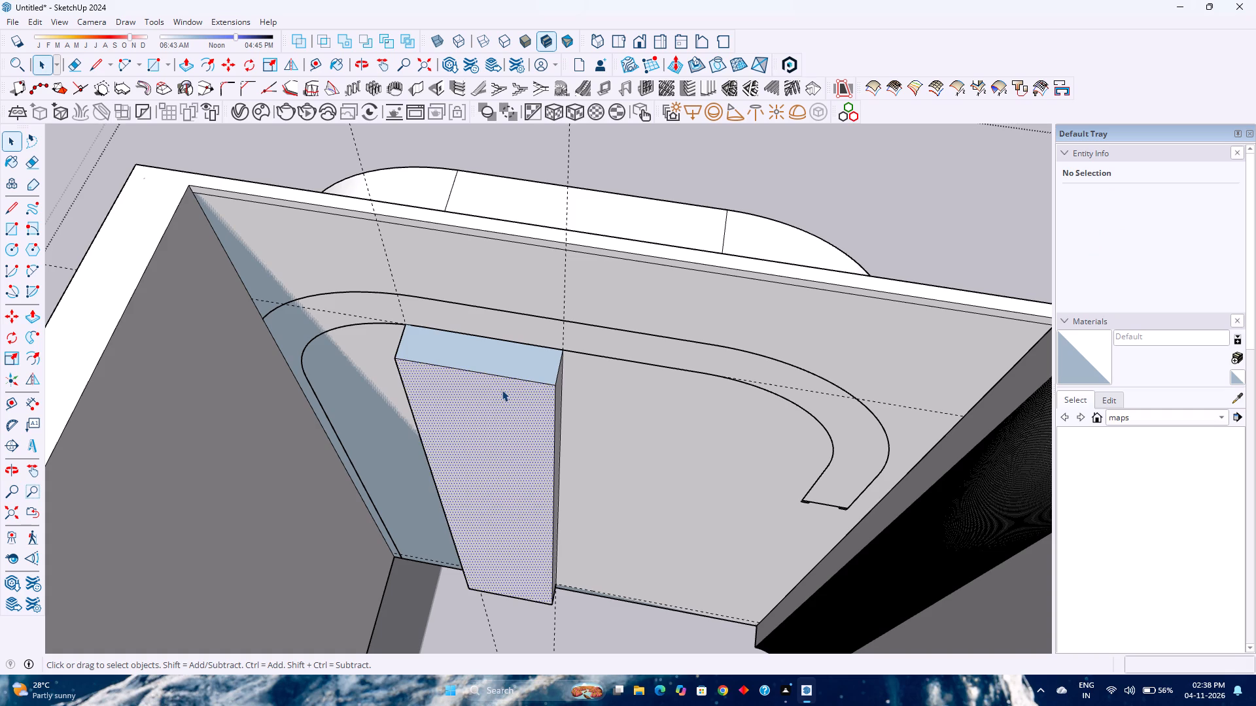
key("Delete")
Draw a rectangle about 7' 2 11/16" by 16' 9 7/8" from the tall frame's upper inner corner to the wall's bottom corner beside the curve.
scroll(530, 397, "down", 2)
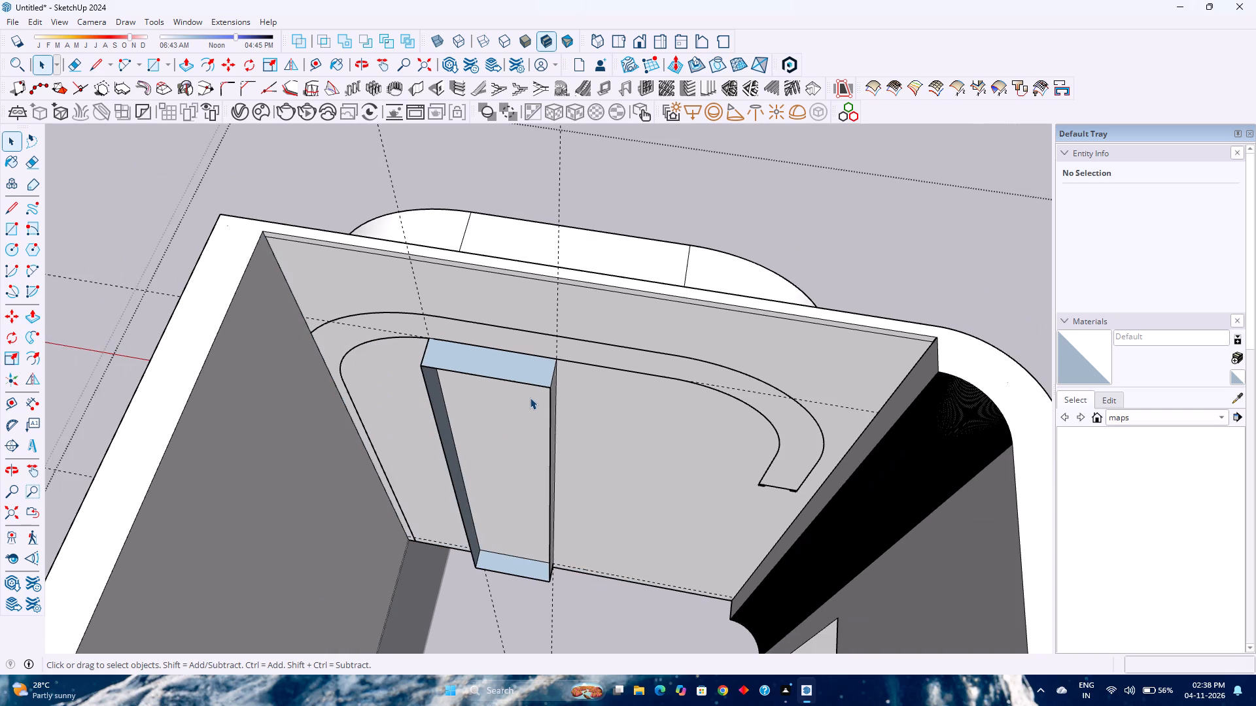
left_click(99, 70)
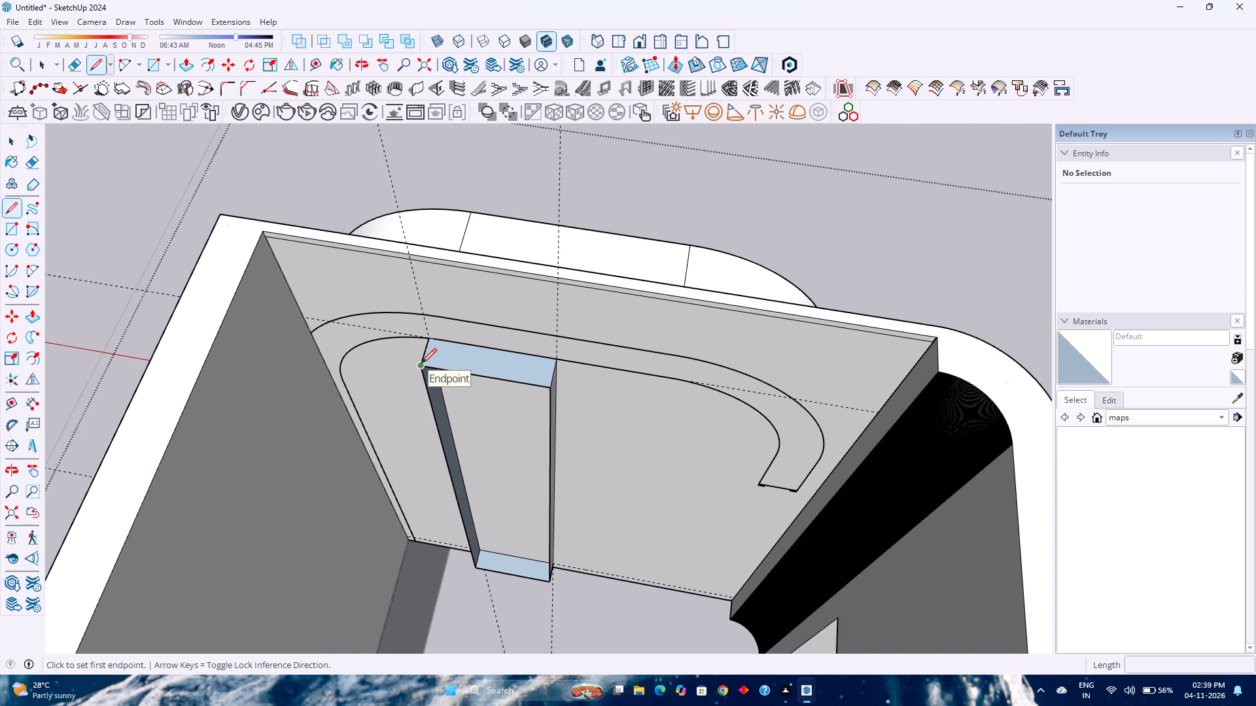
left_click(148, 68)
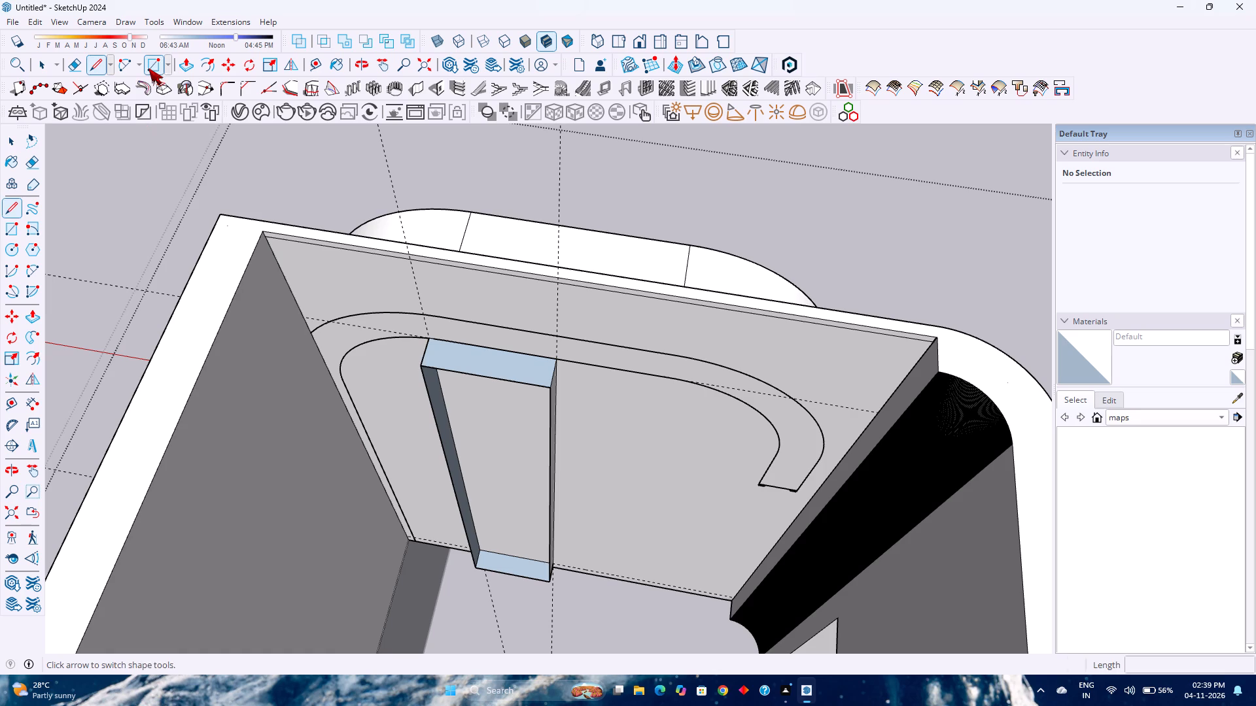
left_click(549, 385)
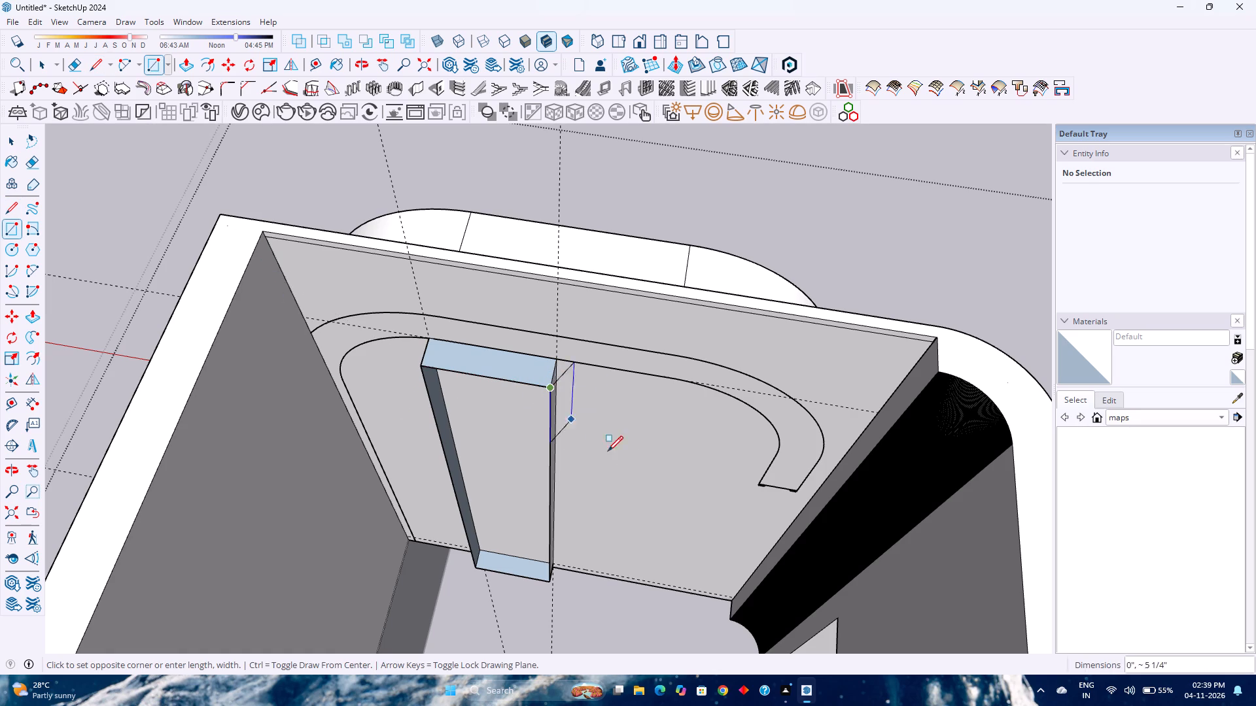
left_click(731, 613)
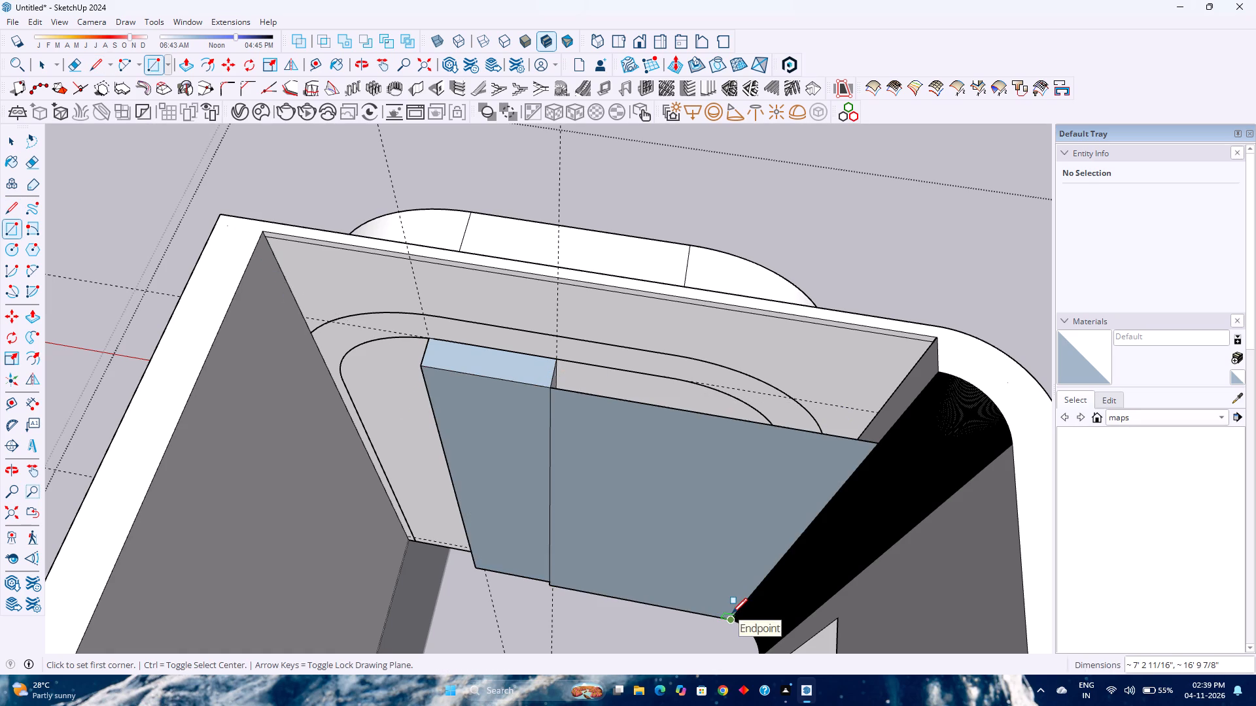
key("space")
Delete the face covering the tall opening's inner side.
left_click(506, 479)
key("Delete")
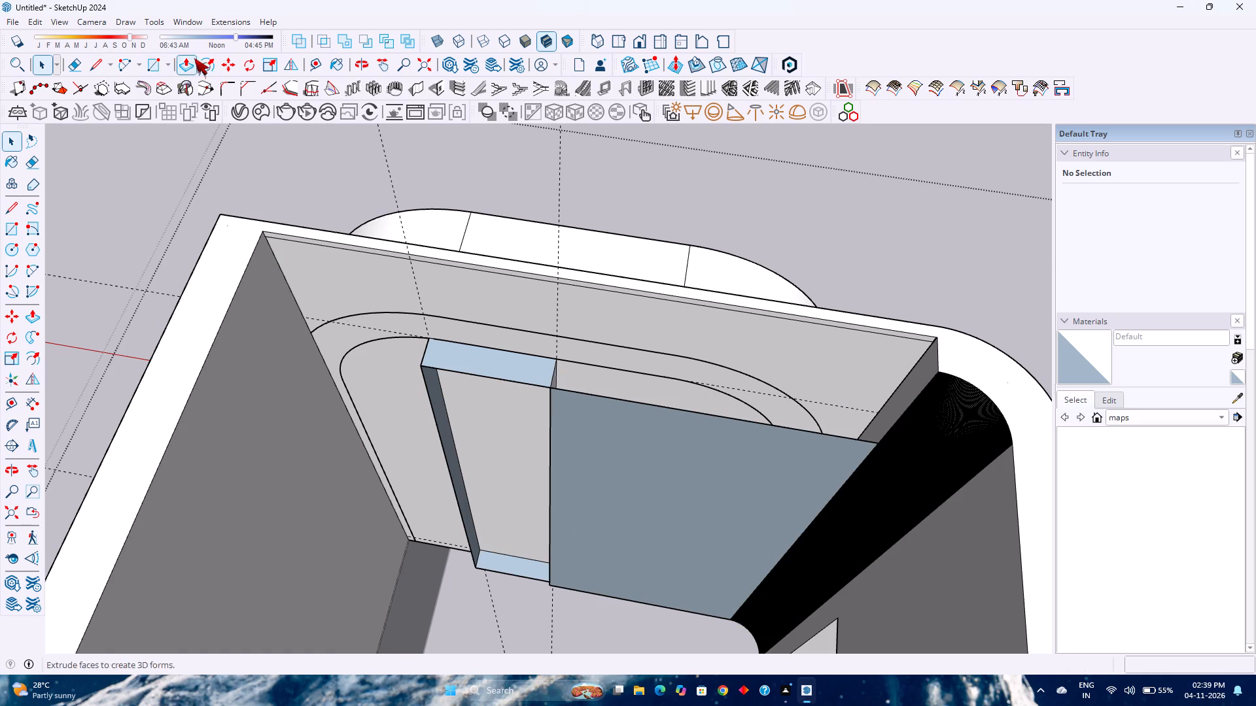
Delete the leftover edge just below the top of the front wall's inner side.
left_click(209, 67)
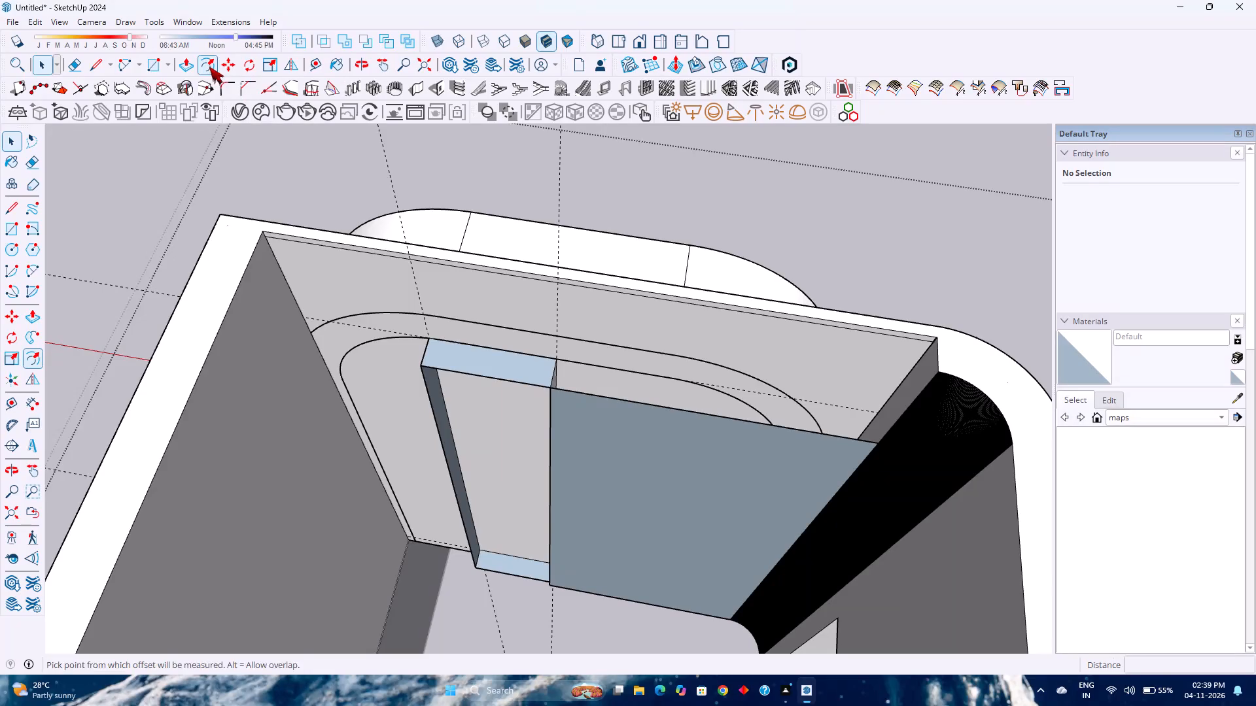
left_click(162, 65)
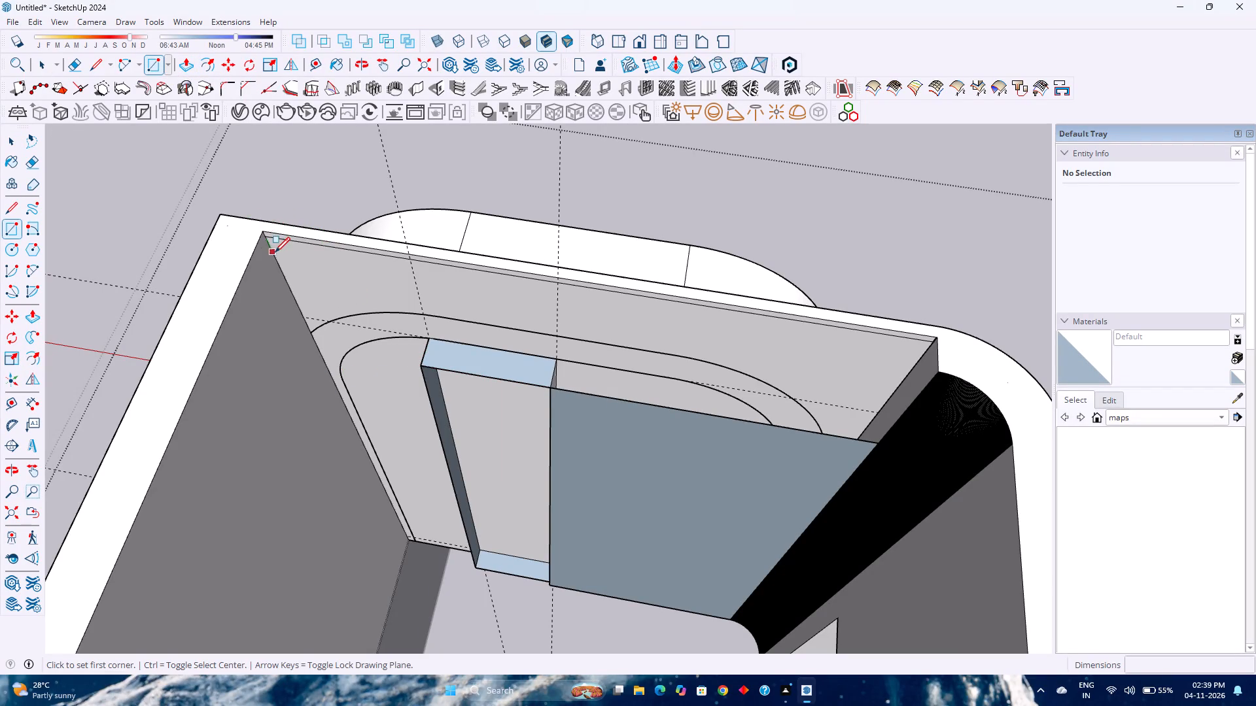
key("space")
left_click(319, 246)
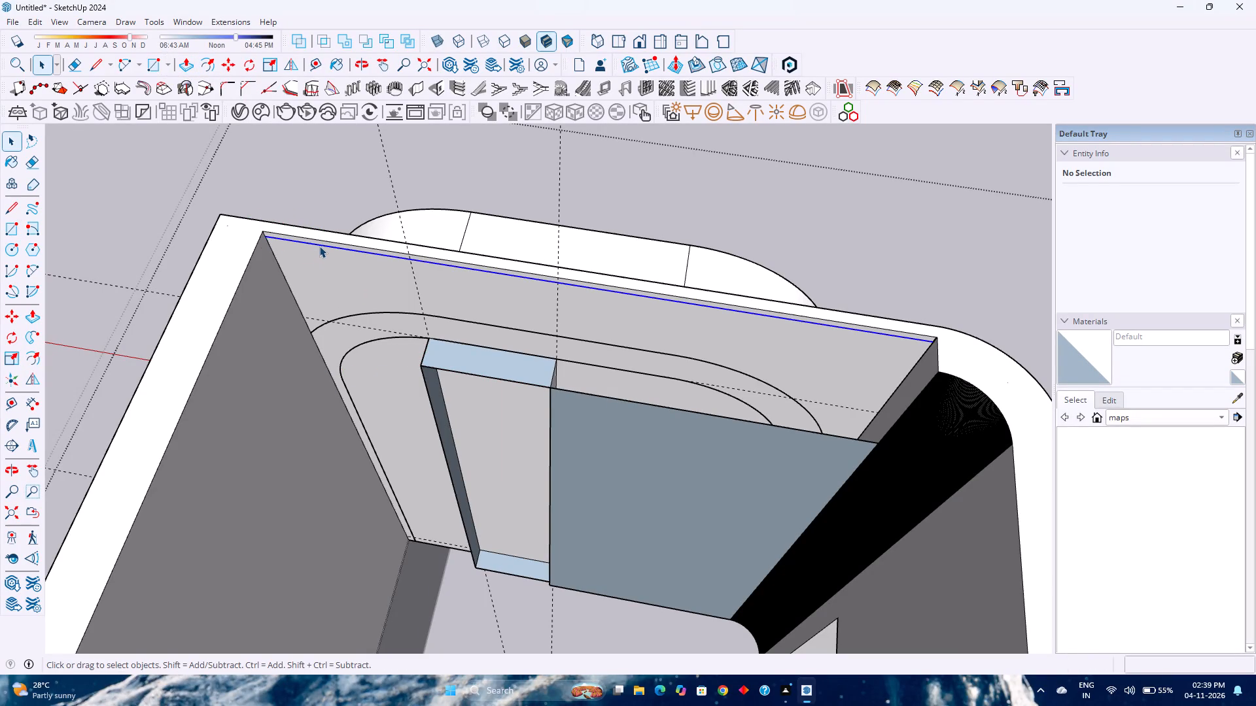
key("Delete")
Draw a vertical rectangle about 7' 2 15/16" by 3' 2 1/8" from the curved corner's top to the tall frame's upper corner.
key("r")
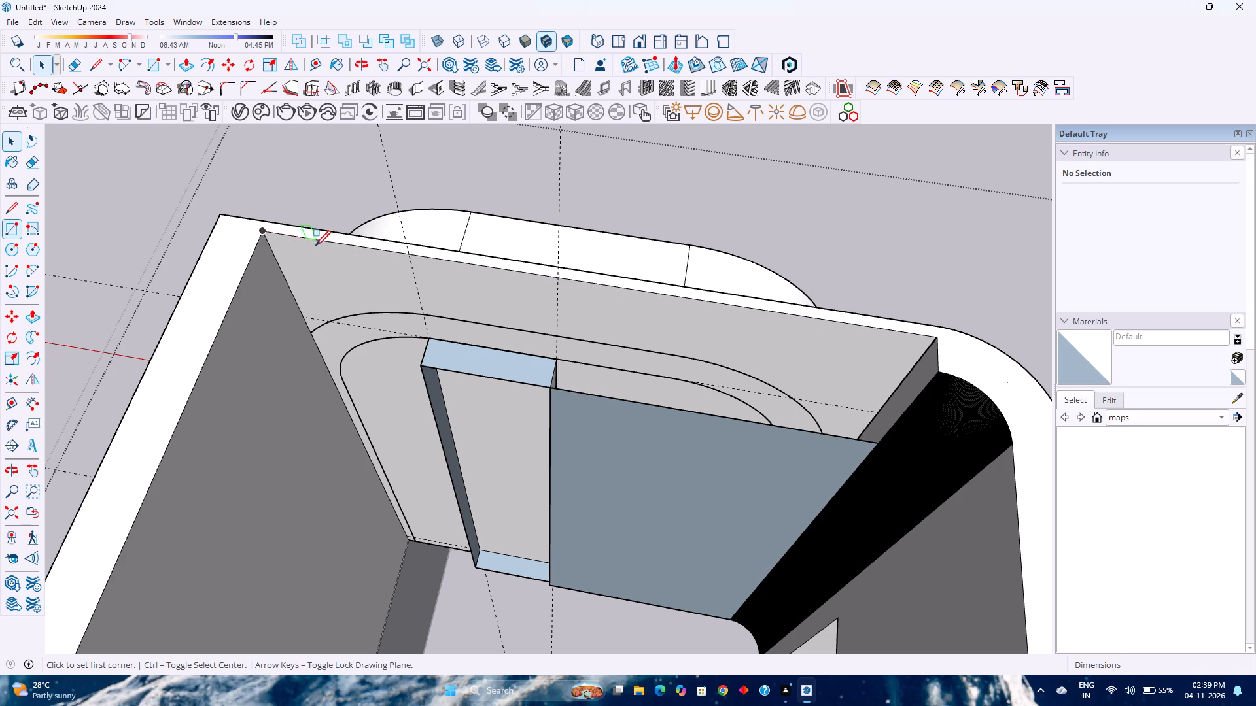
left_click(267, 231)
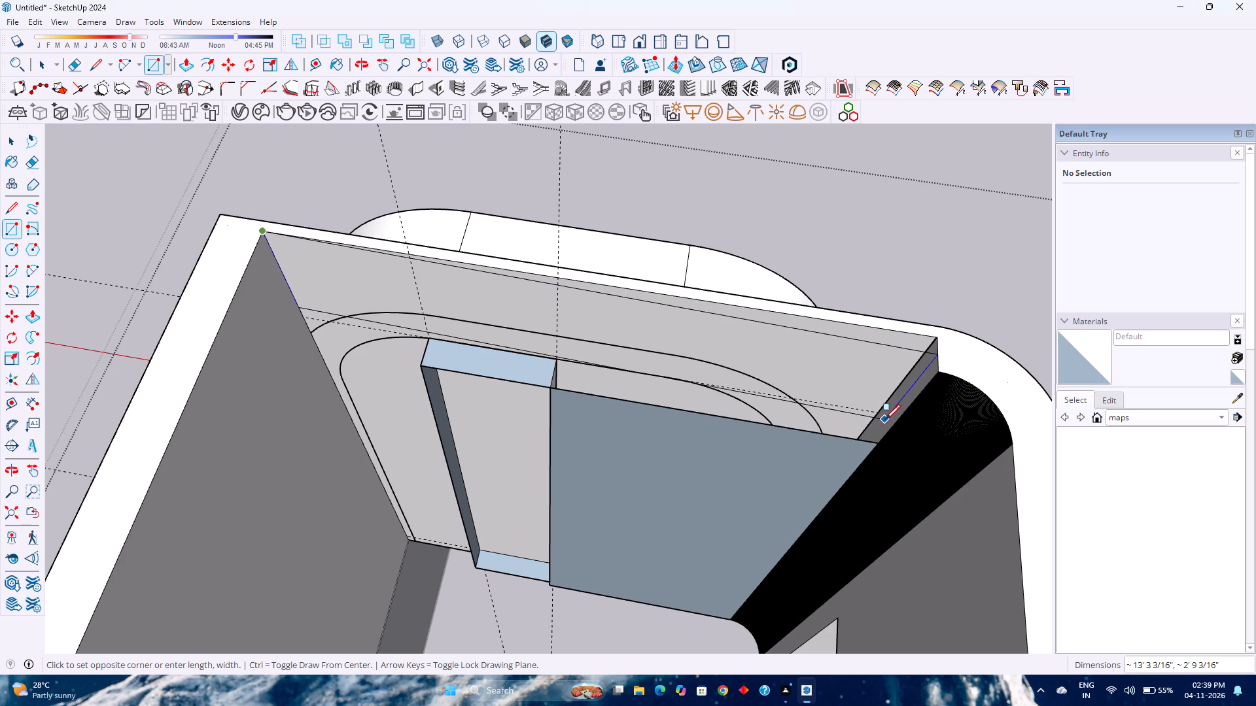
key("Escape")
left_click(939, 375)
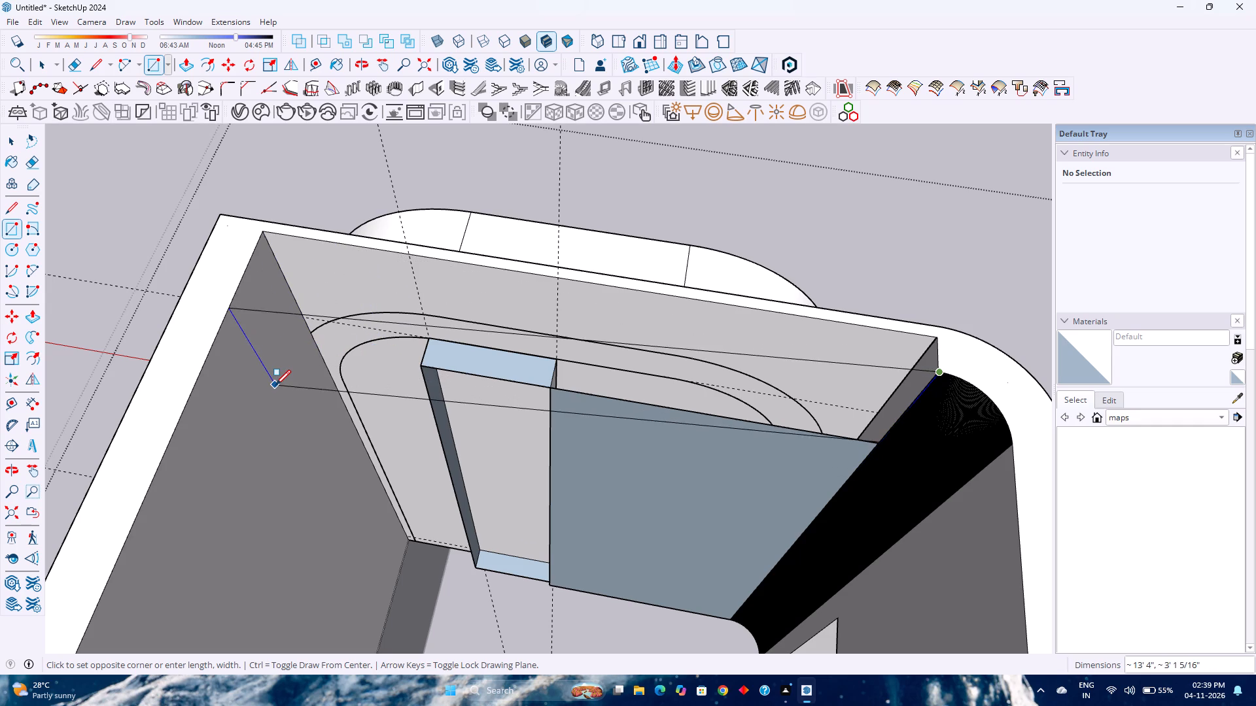
key("Left")
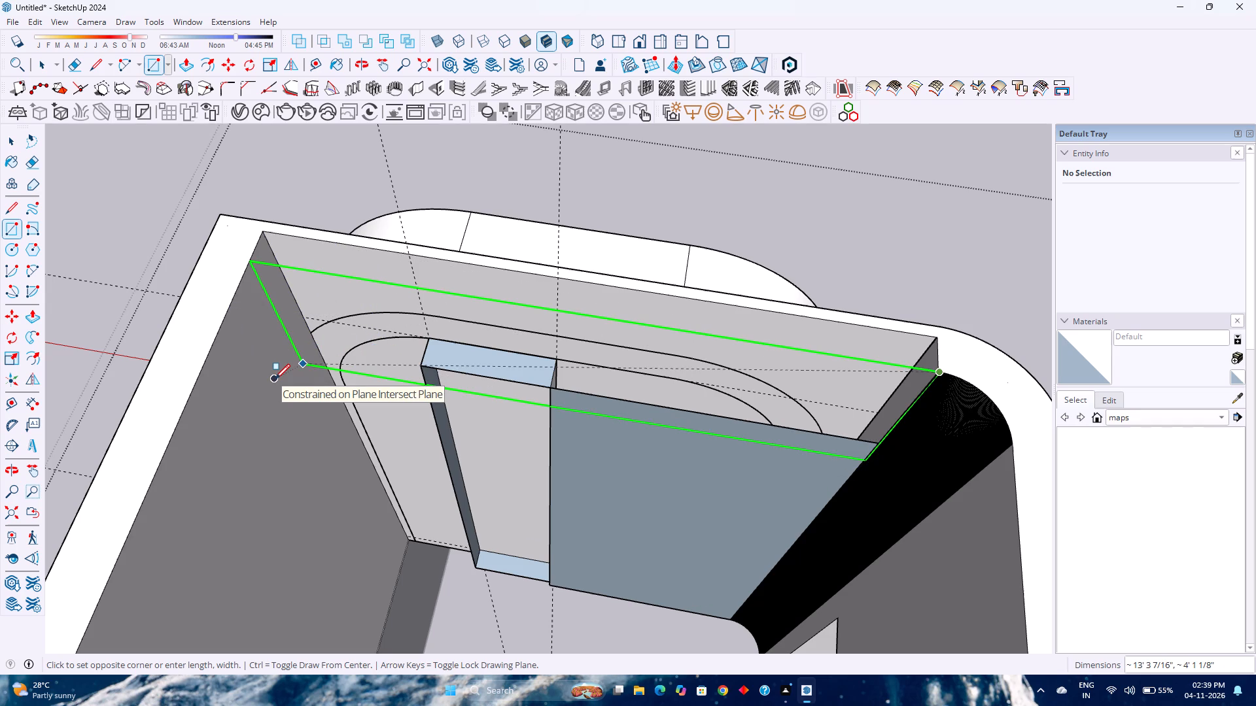
left_click(554, 377)
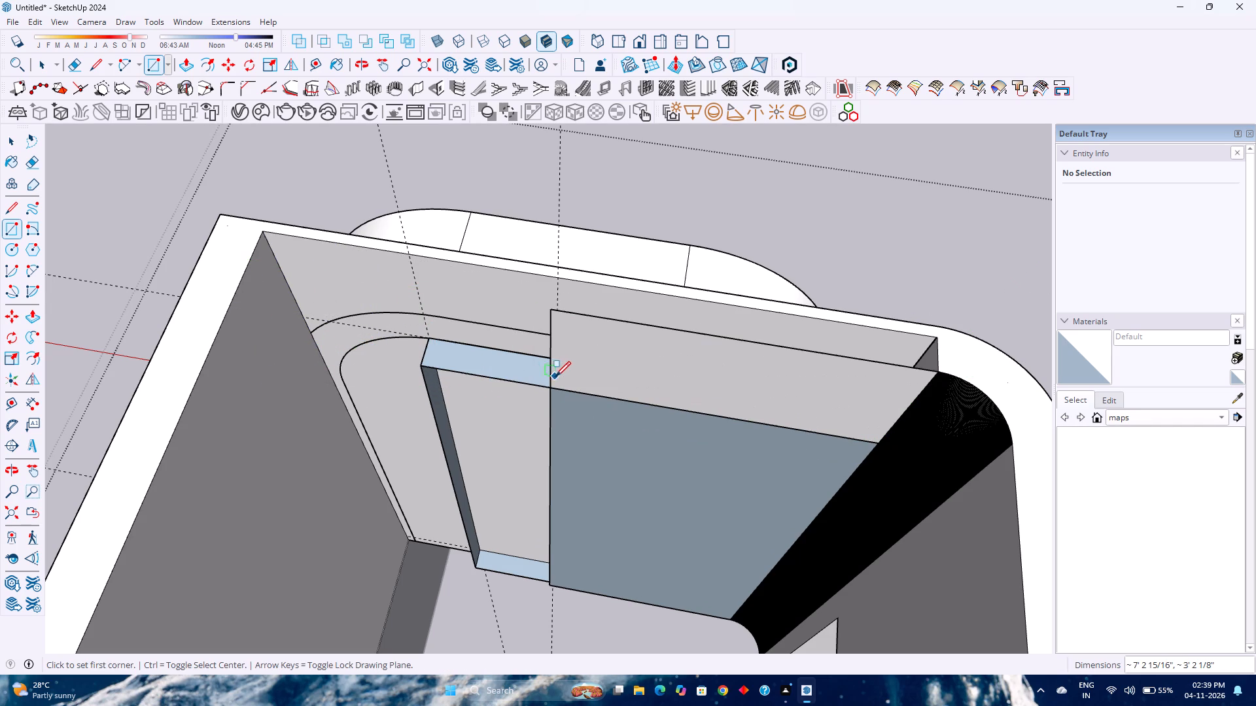
Delete the edge between the upper and lower infill rectangles beside the tall opening.
middle_click_drag(557, 377, 519, 329)
middle_click(519, 328)
key("space")
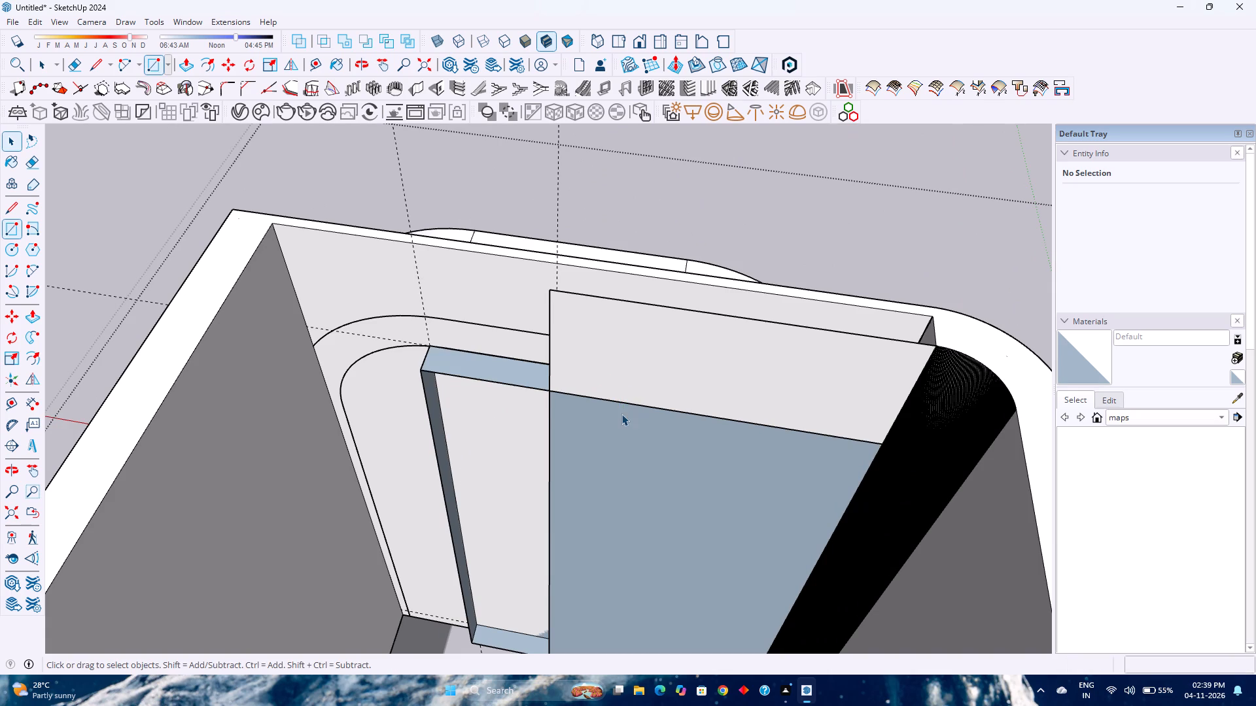
left_click(621, 402)
key("Delete")
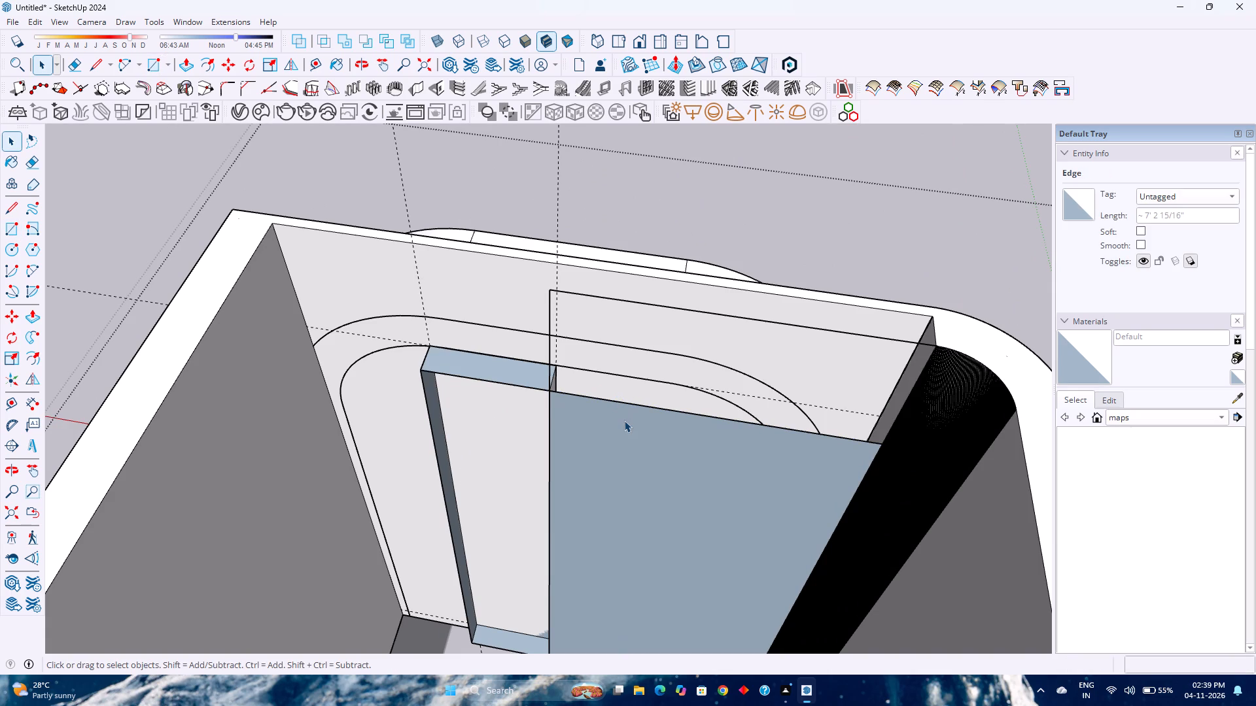
Undo the recent edge deletion and the infill rectangle drawn beside the tall opening.
key("ctrl+z")
key("ctrl+z")
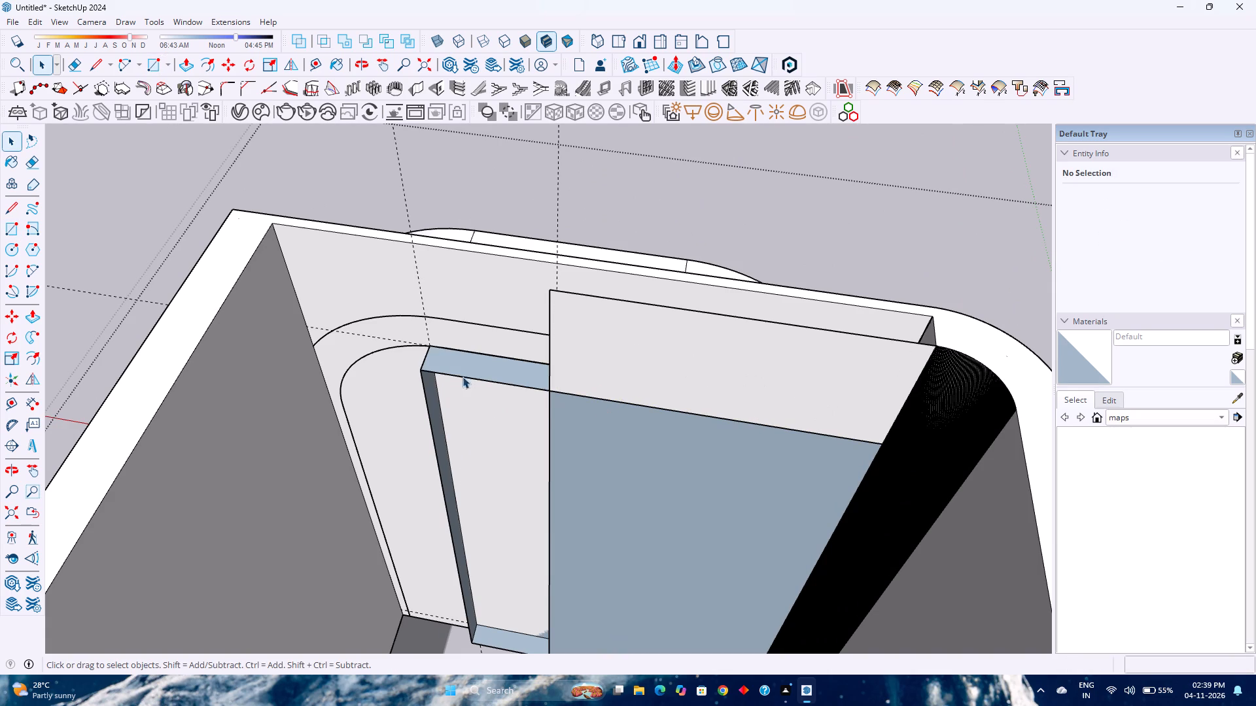
left_click(285, 272)
left_click(360, 269)
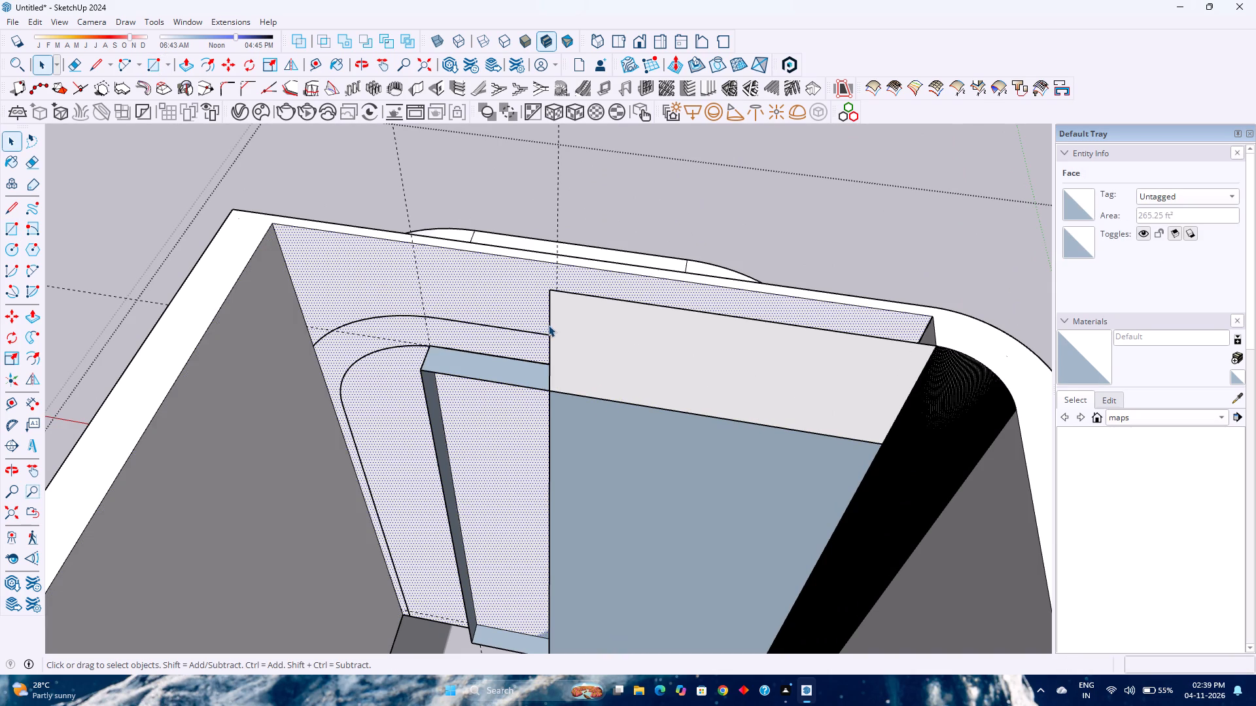
left_click(548, 325)
key("ctrl+z")
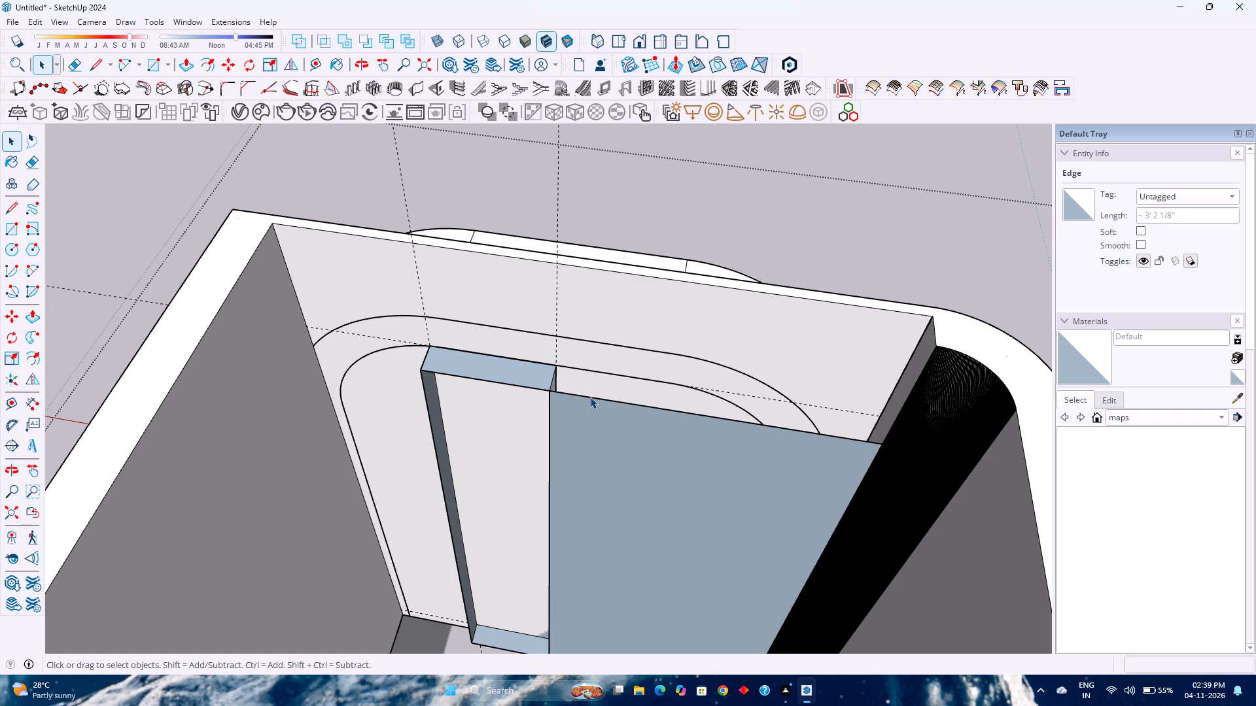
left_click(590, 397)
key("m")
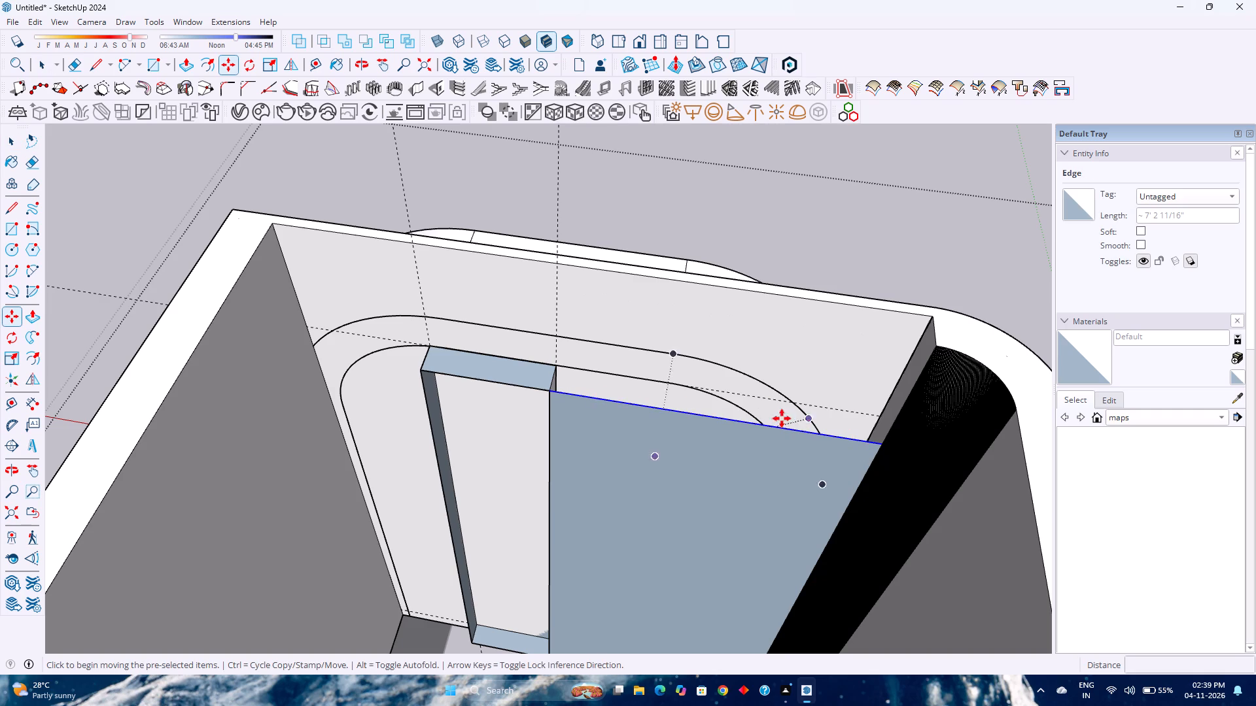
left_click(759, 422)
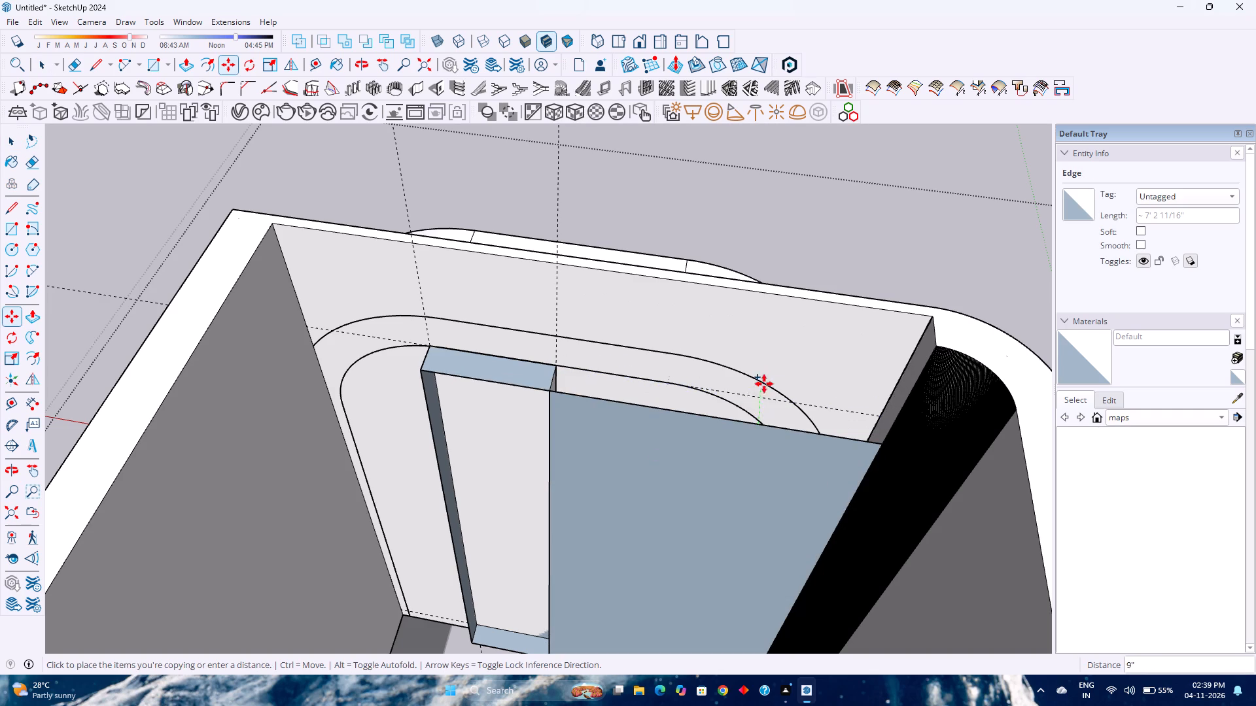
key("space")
Draw a line about 13' 3 1/8" along the red axis from the curved corner's top to the opposite wall's inner side.
key("l")
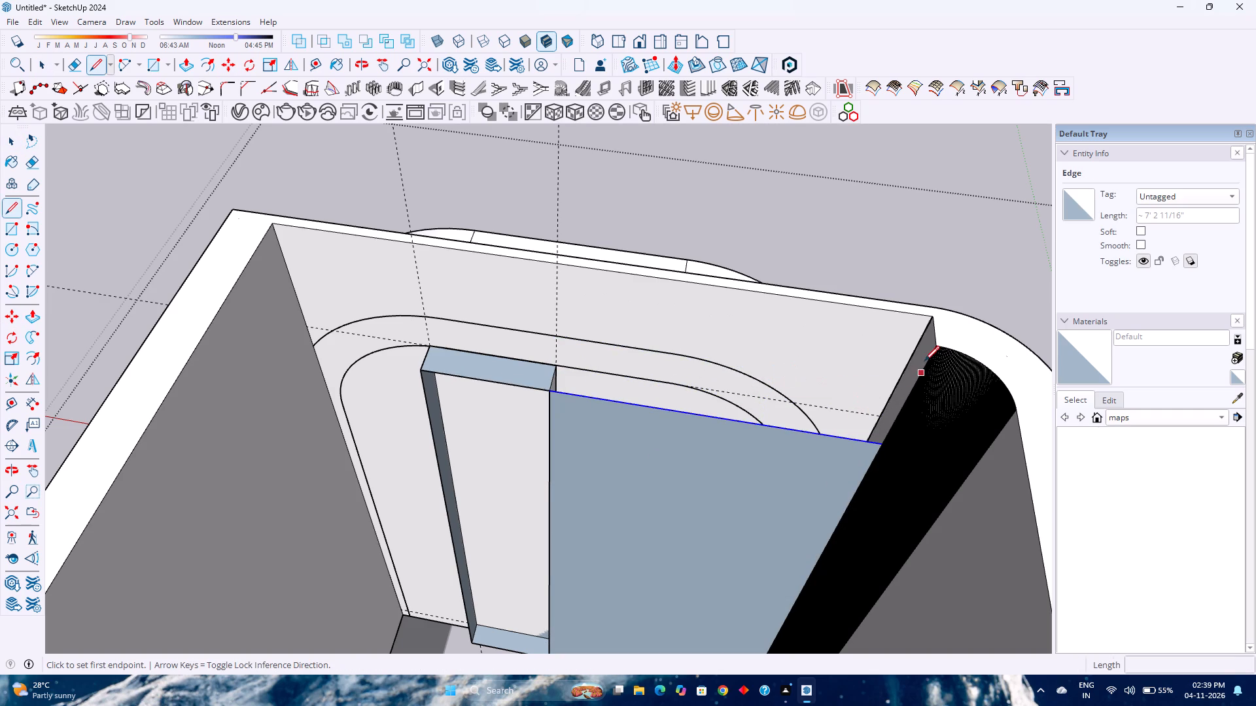
left_click(933, 347)
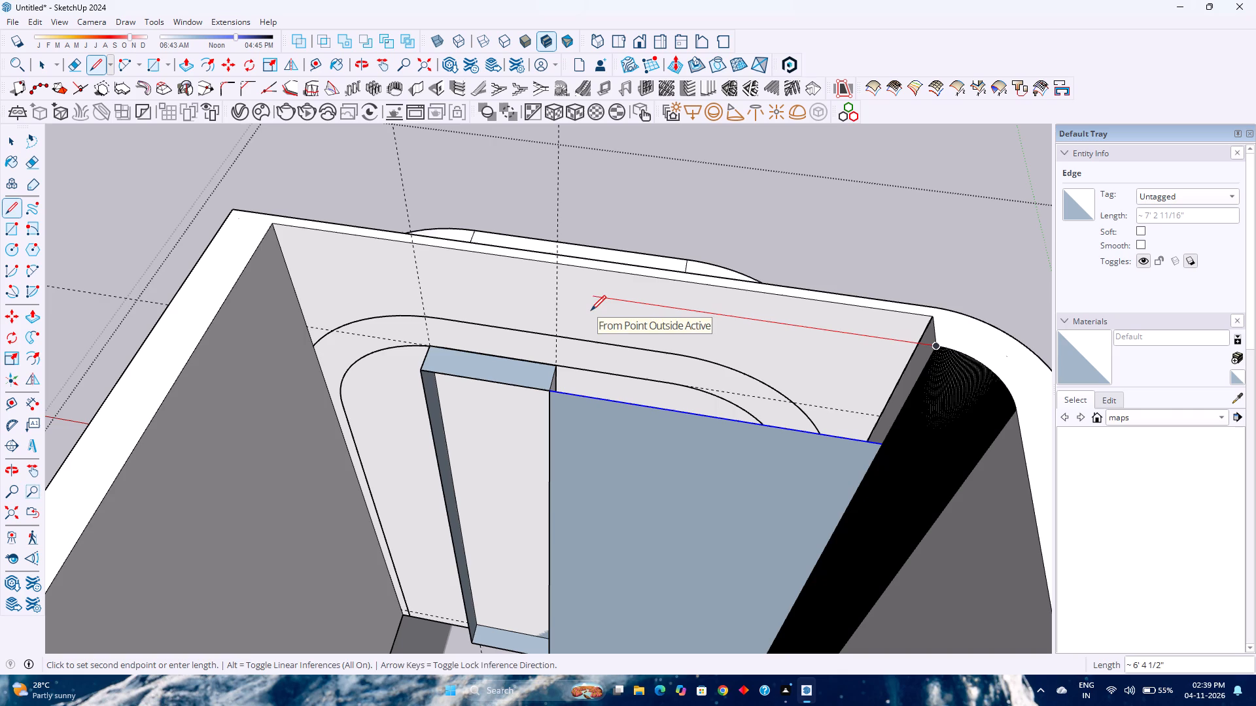
key("Right")
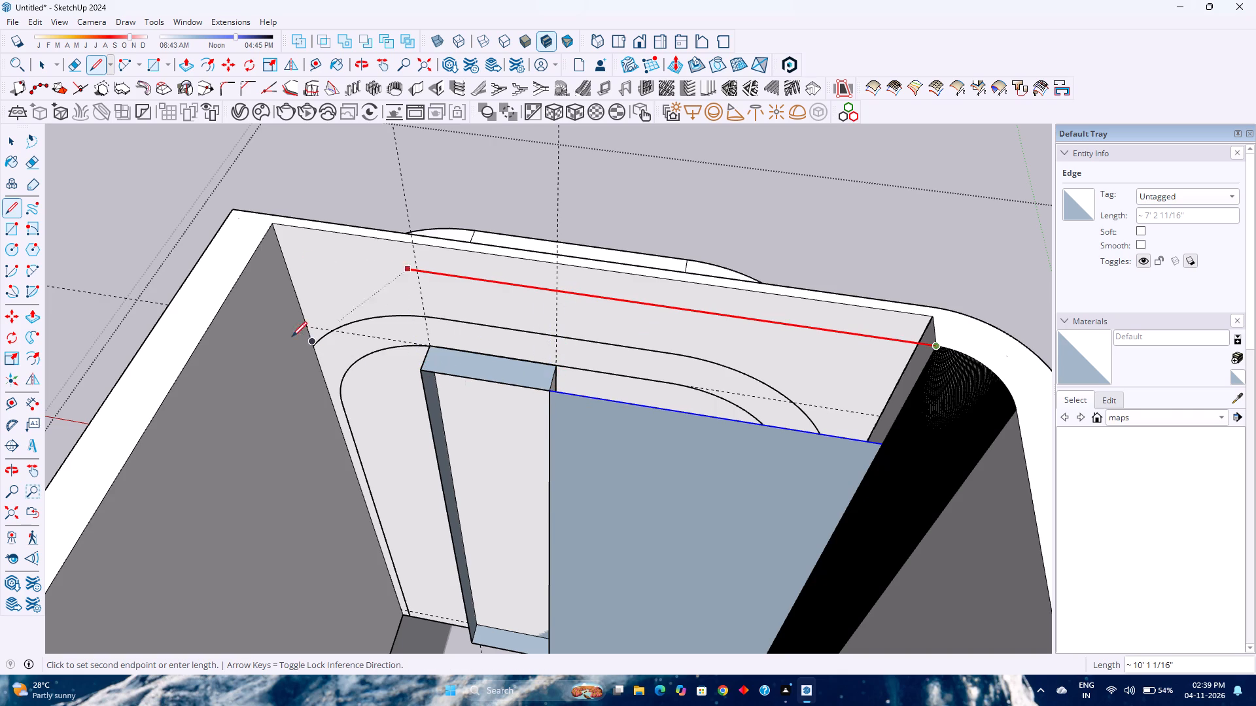
left_click(277, 328)
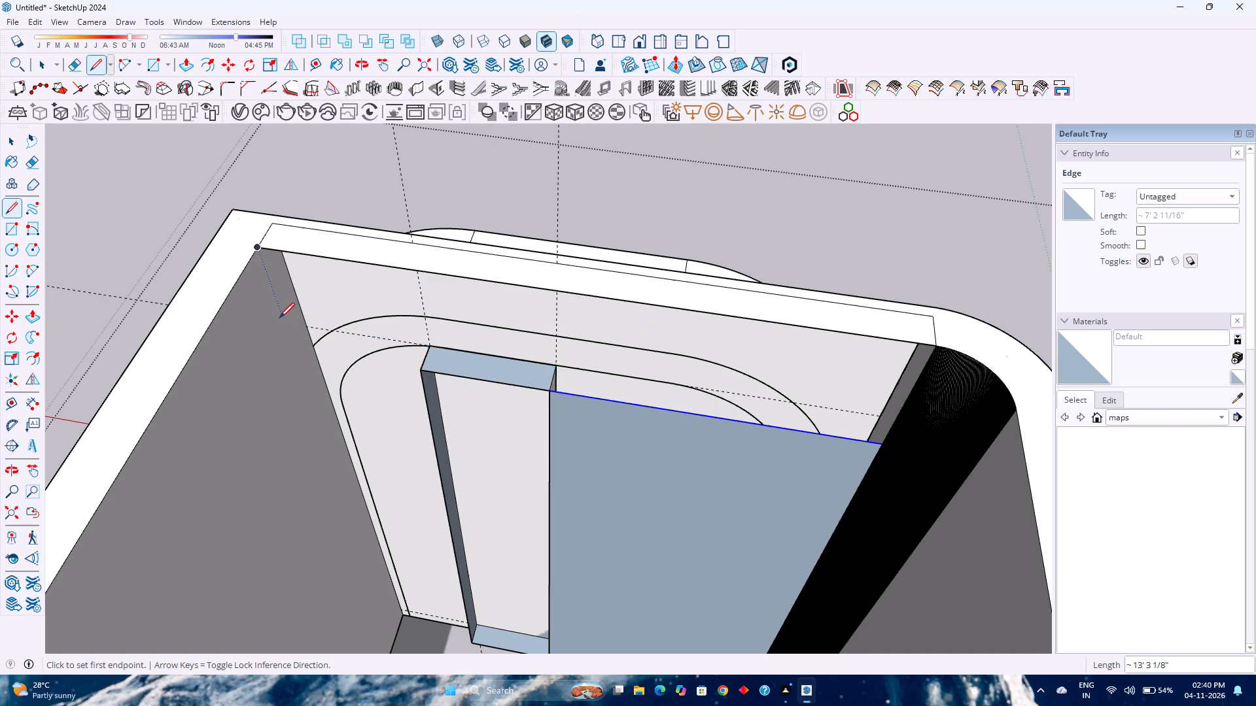
Push/Pull the new strip along the front wall's top down about 3' 2 1/8" to the tall opening's upper edge.
key("p")
left_click(558, 277)
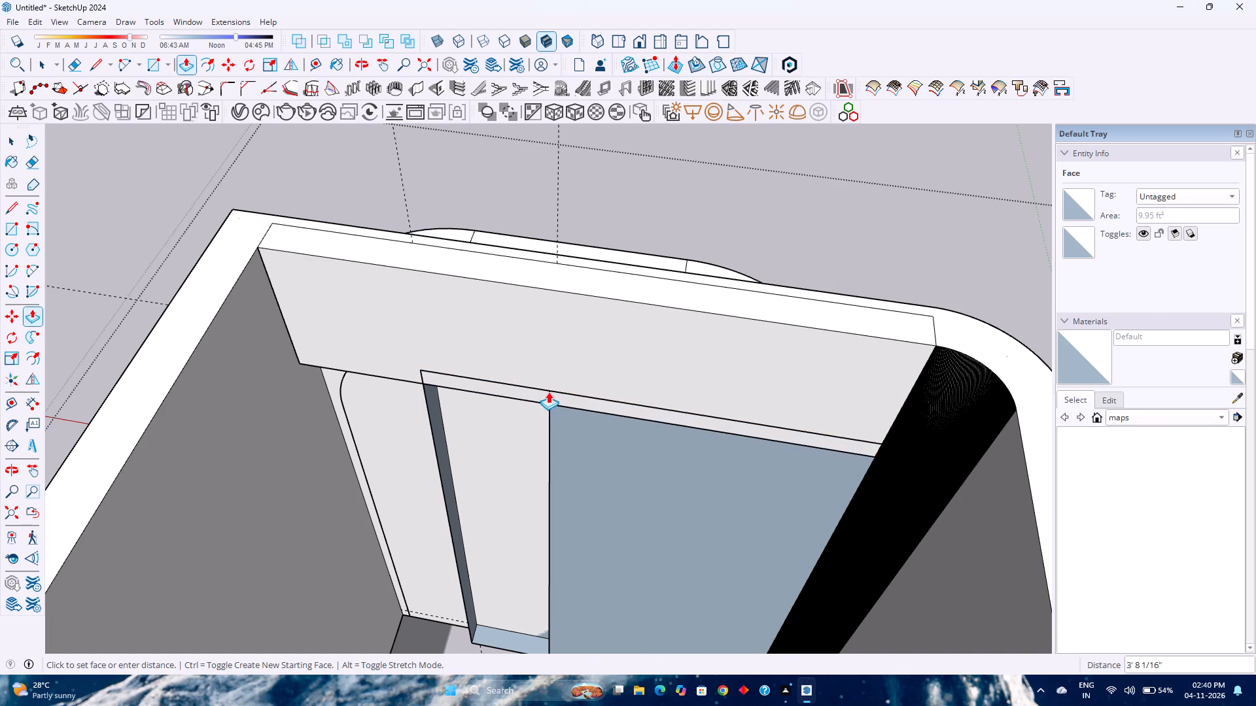
left_click(539, 390)
Draw a bottom line about 6' 1/2" from the tall opening's lower inner corner to the adjacent side wall.
middle_click_drag(481, 411, 607, 229, "shift")
middle_click(617, 216, "shift")
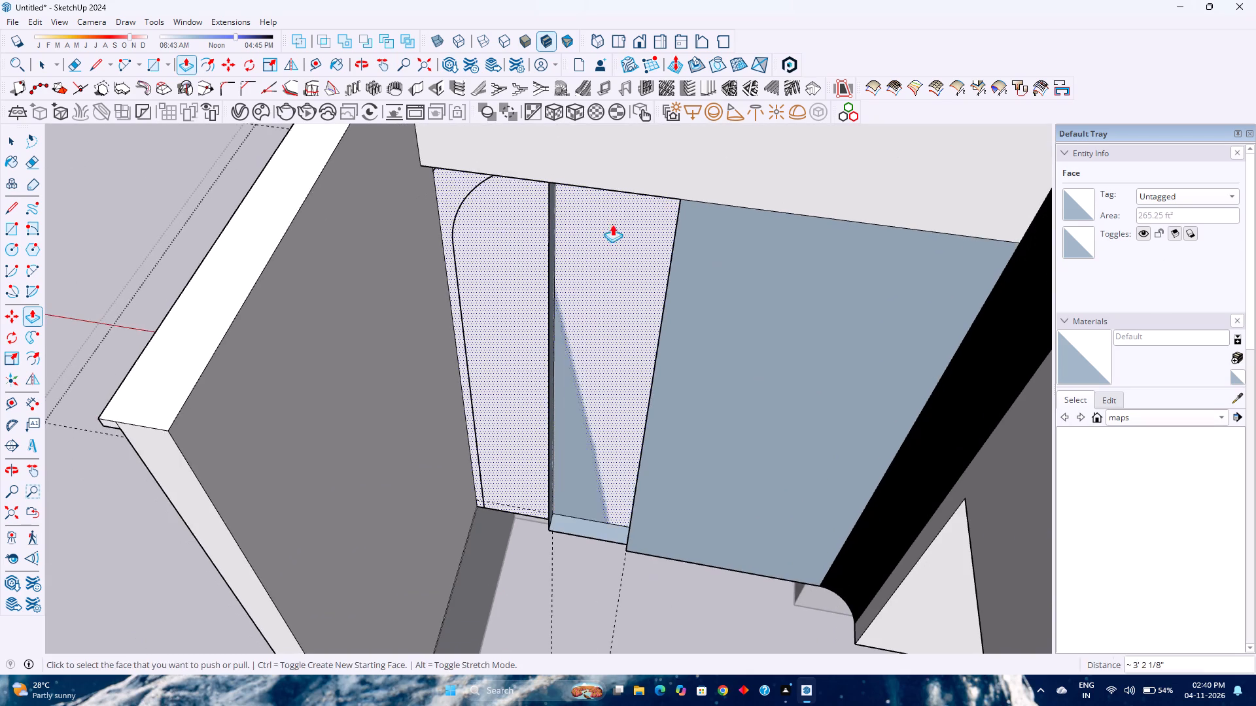
middle_click_drag(624, 279, 529, 350, "shift")
middle_click(527, 353, "shift")
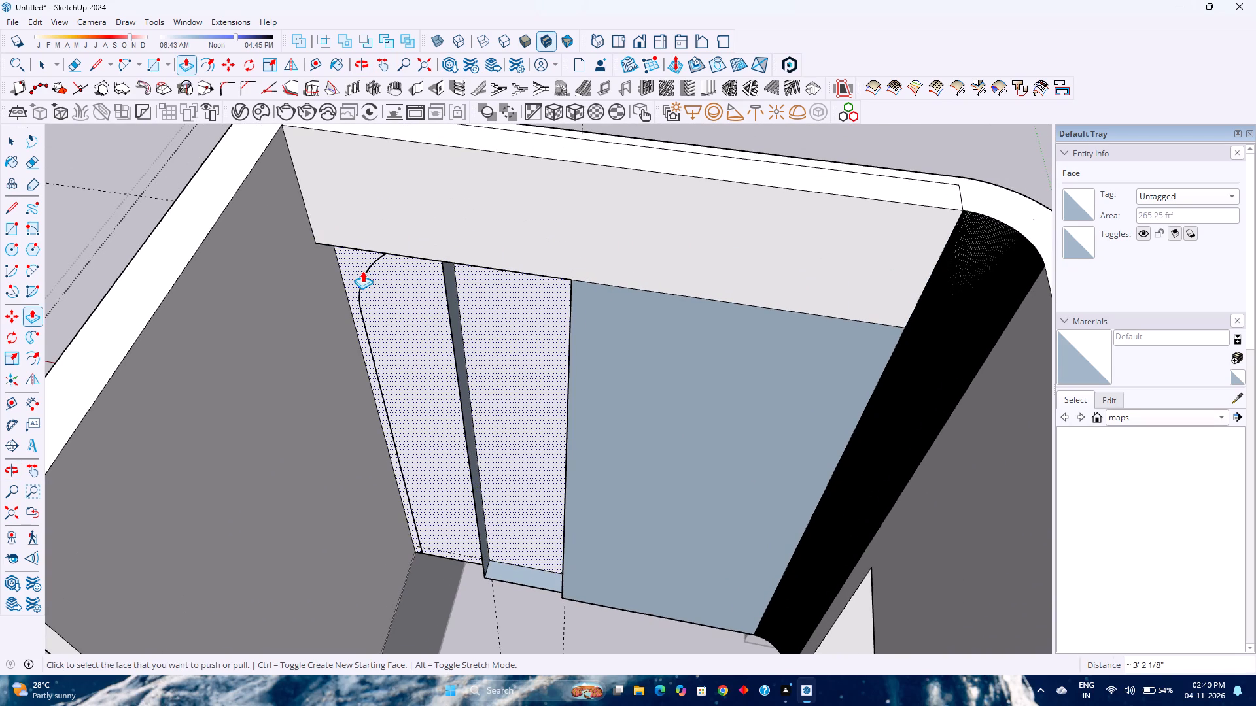
key("l")
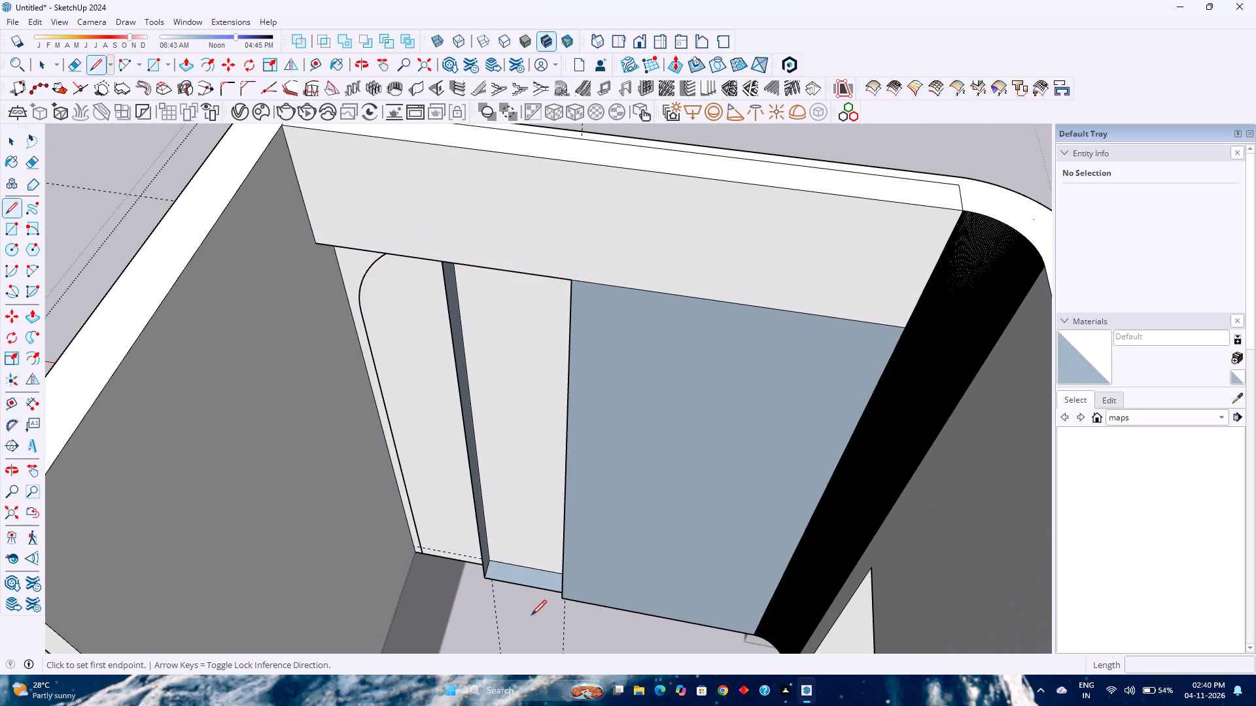
middle_click(534, 614)
middle_click_drag(540, 614, 651, 617)
middle_click(651, 617)
scroll(669, 595, "up", 6)
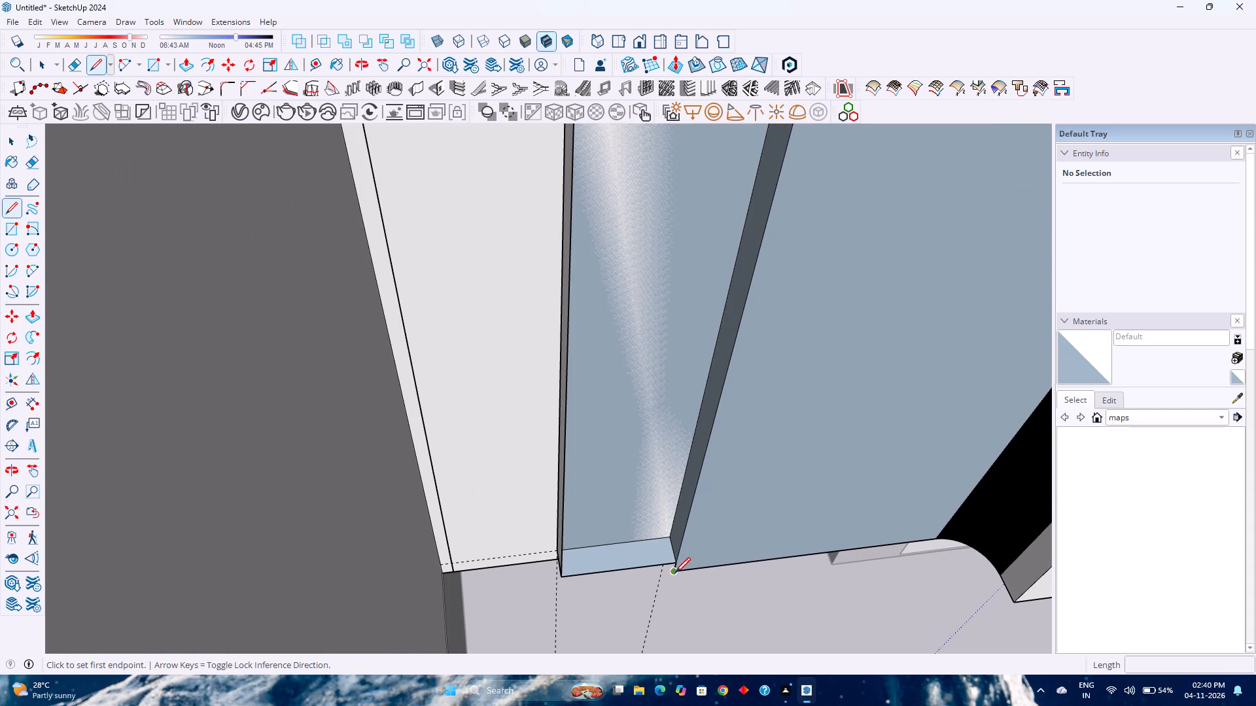
left_click(675, 572)
left_click(442, 603)
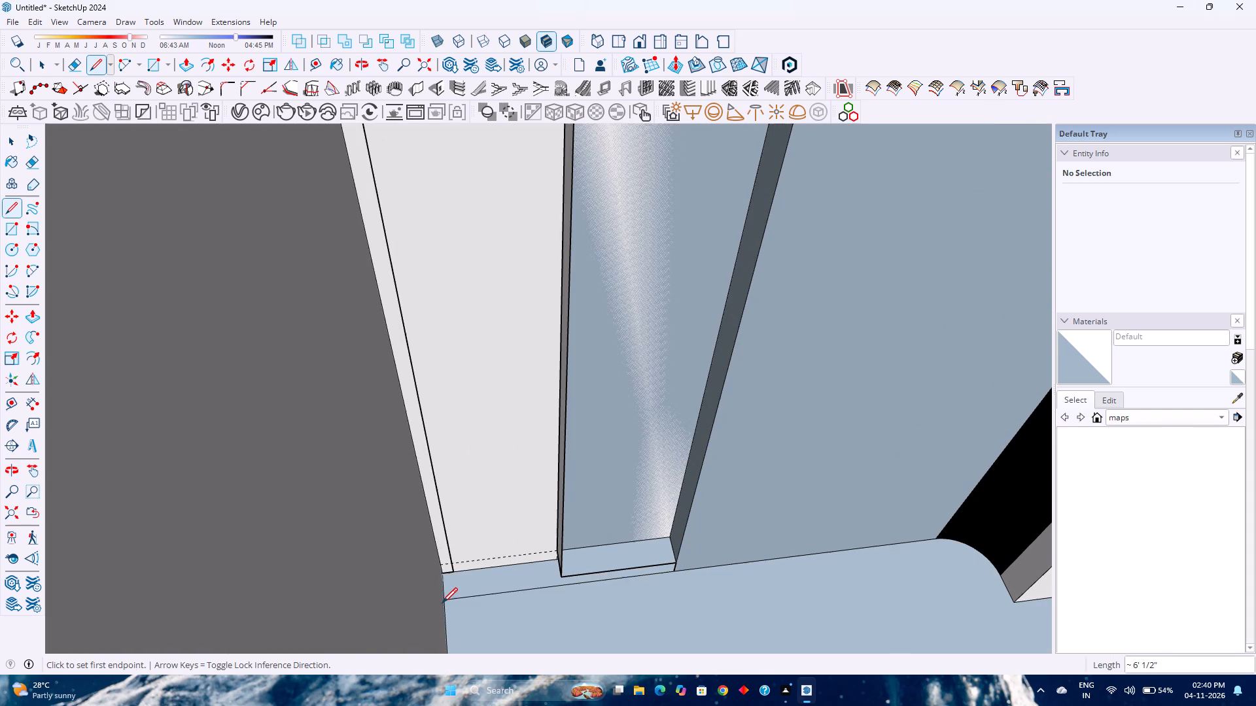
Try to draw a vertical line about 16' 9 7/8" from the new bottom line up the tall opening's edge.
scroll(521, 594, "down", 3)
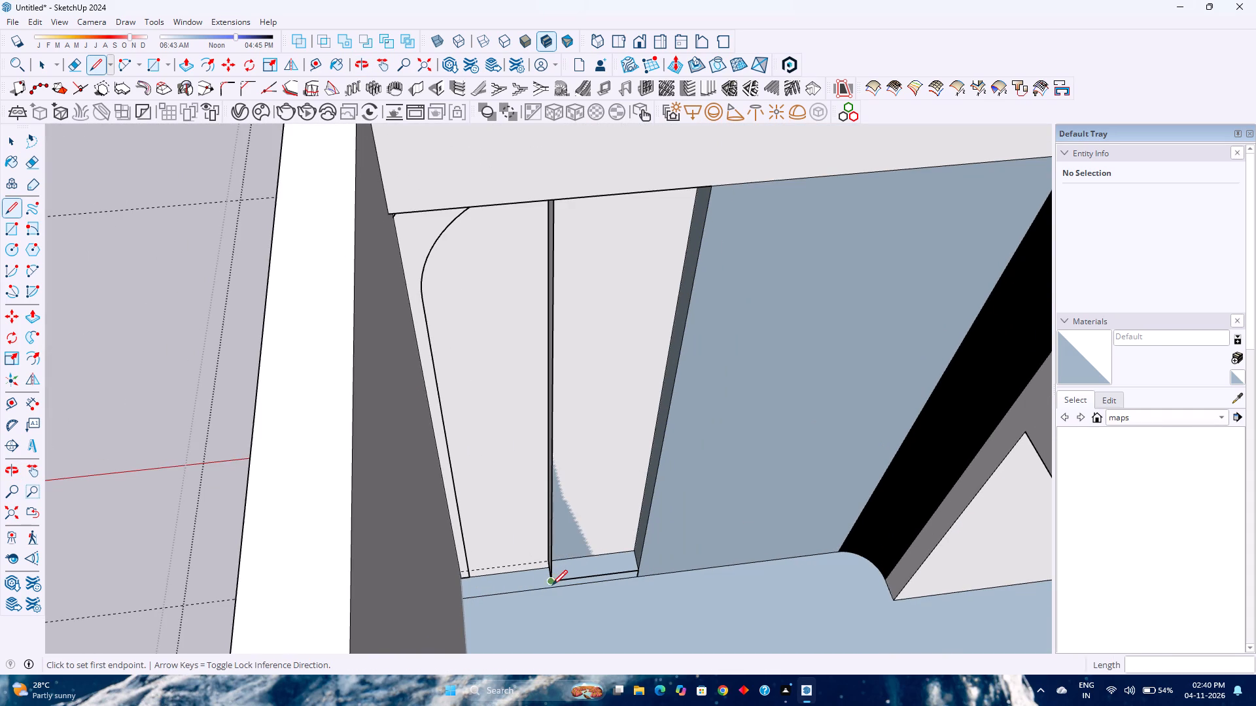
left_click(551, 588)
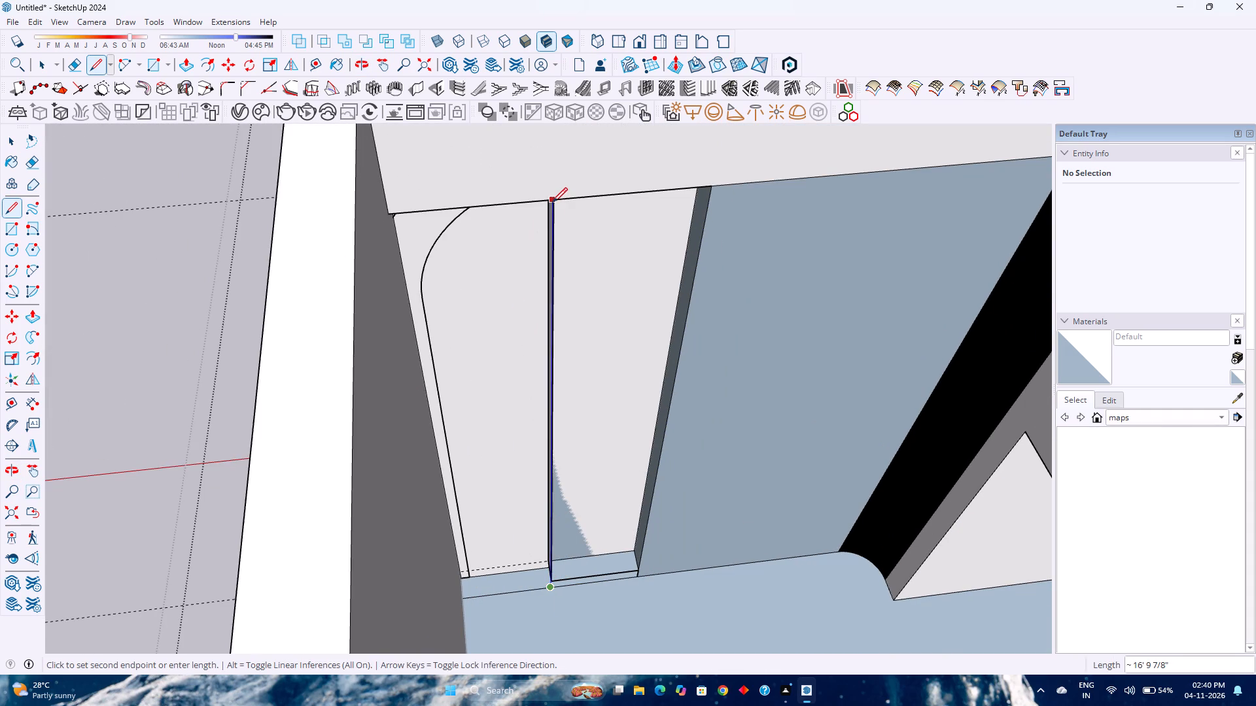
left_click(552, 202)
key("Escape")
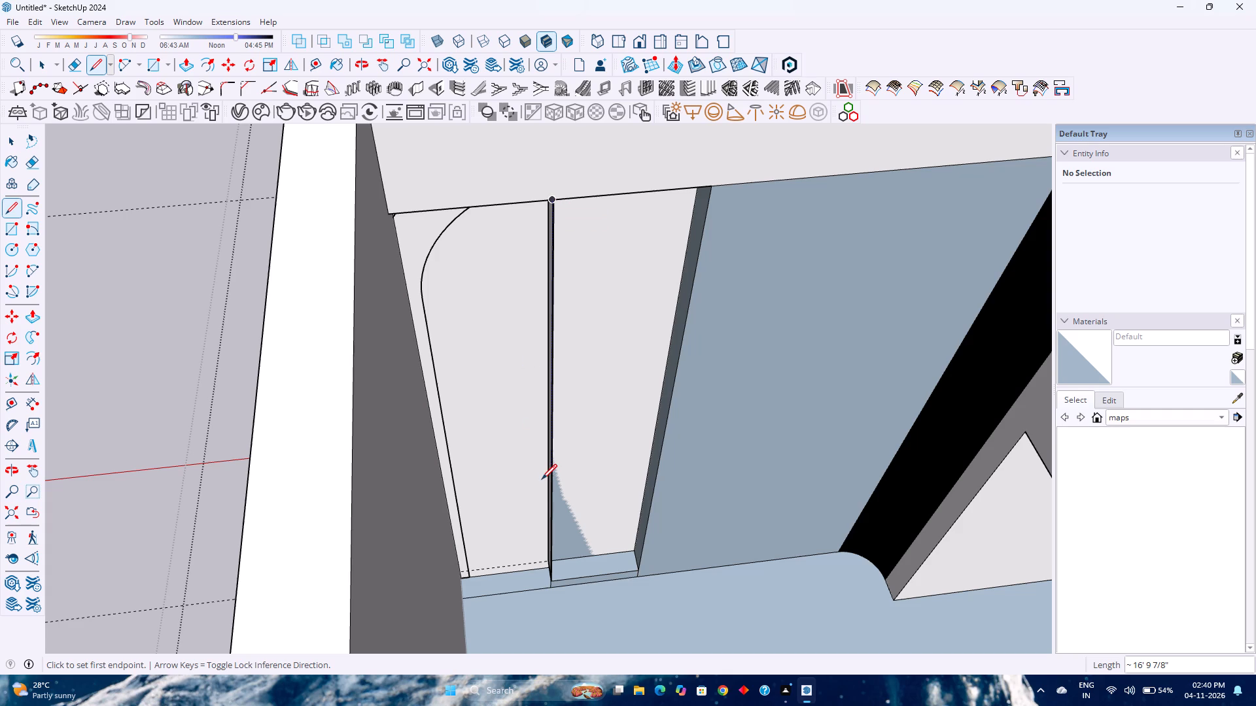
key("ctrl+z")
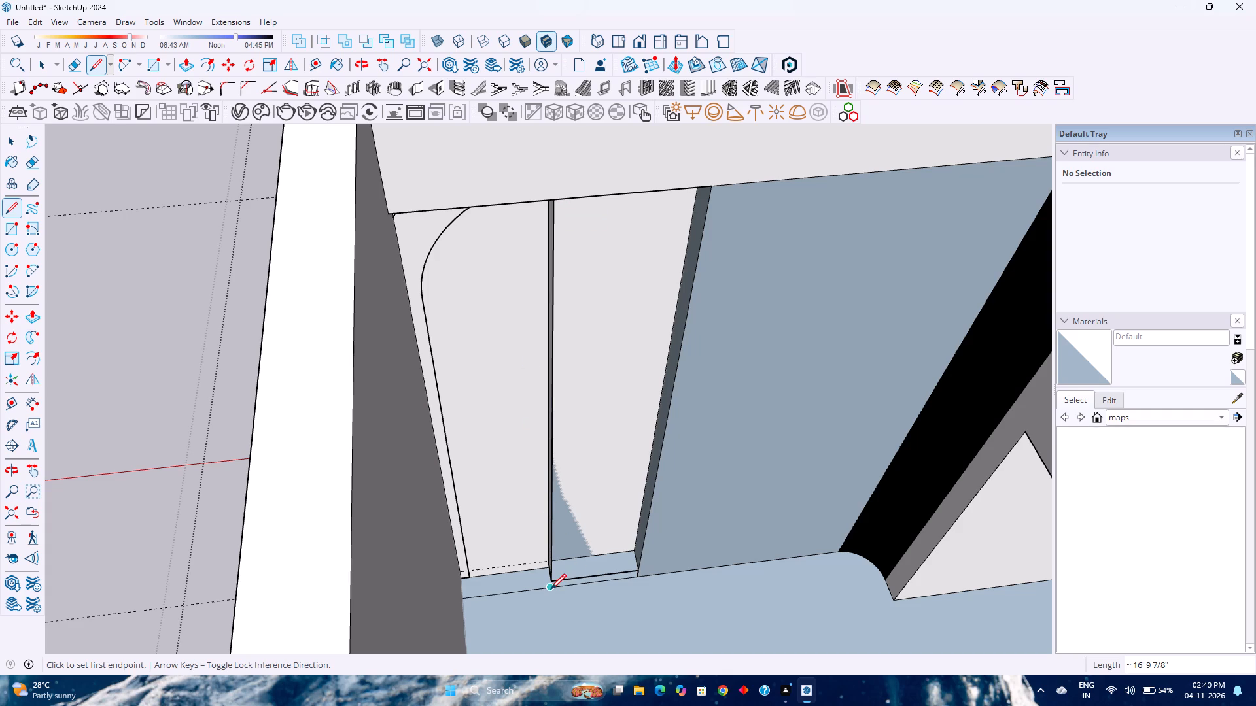
Draw a vertical line about 16' 9 7/8" from the bottom line up the tall opening's edge to the extruded strip's underside.
left_click(551, 589)
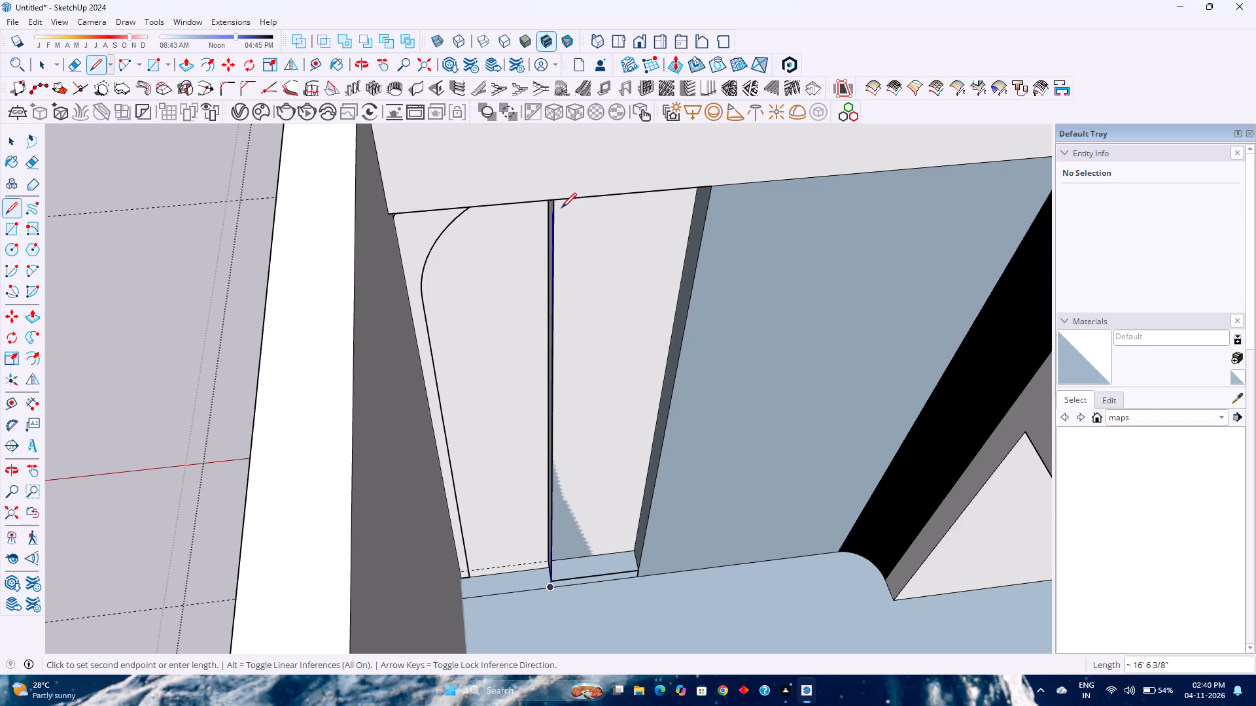
left_click(555, 201)
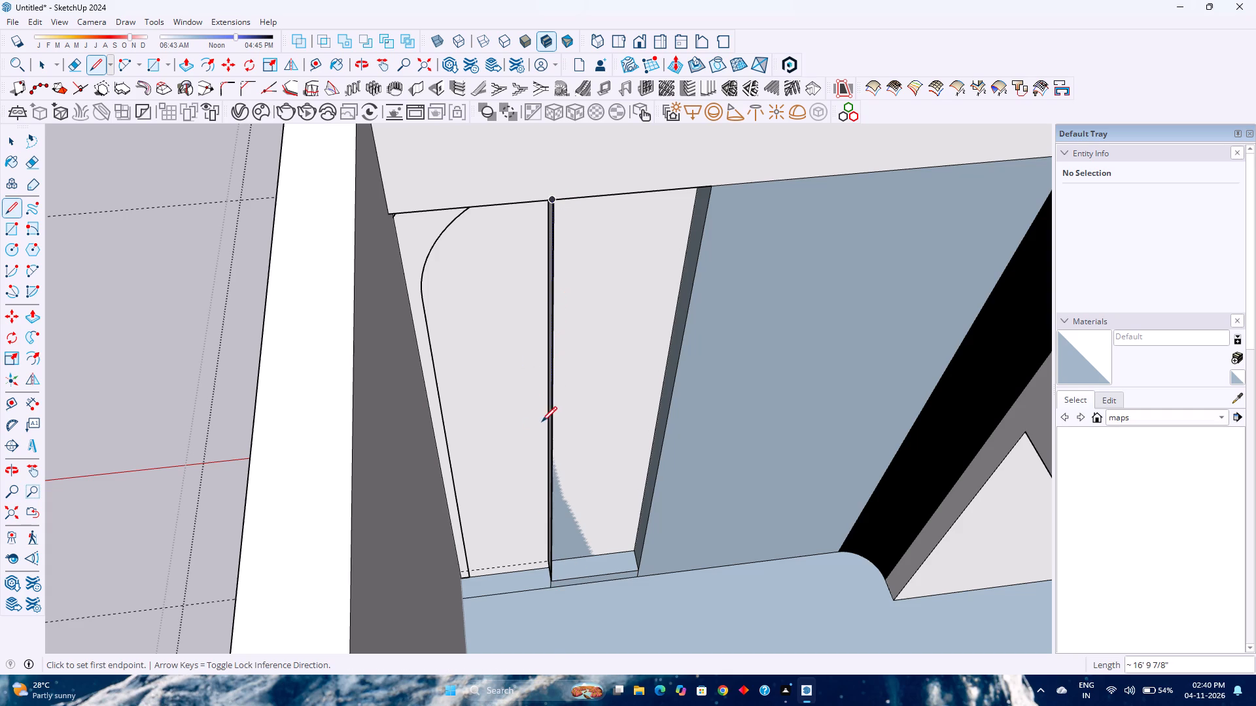
Draw a rectangle about 16' 9 7/8" by 3' 1/4" filling the inner wall between the side wall and the tall opening.
key("r")
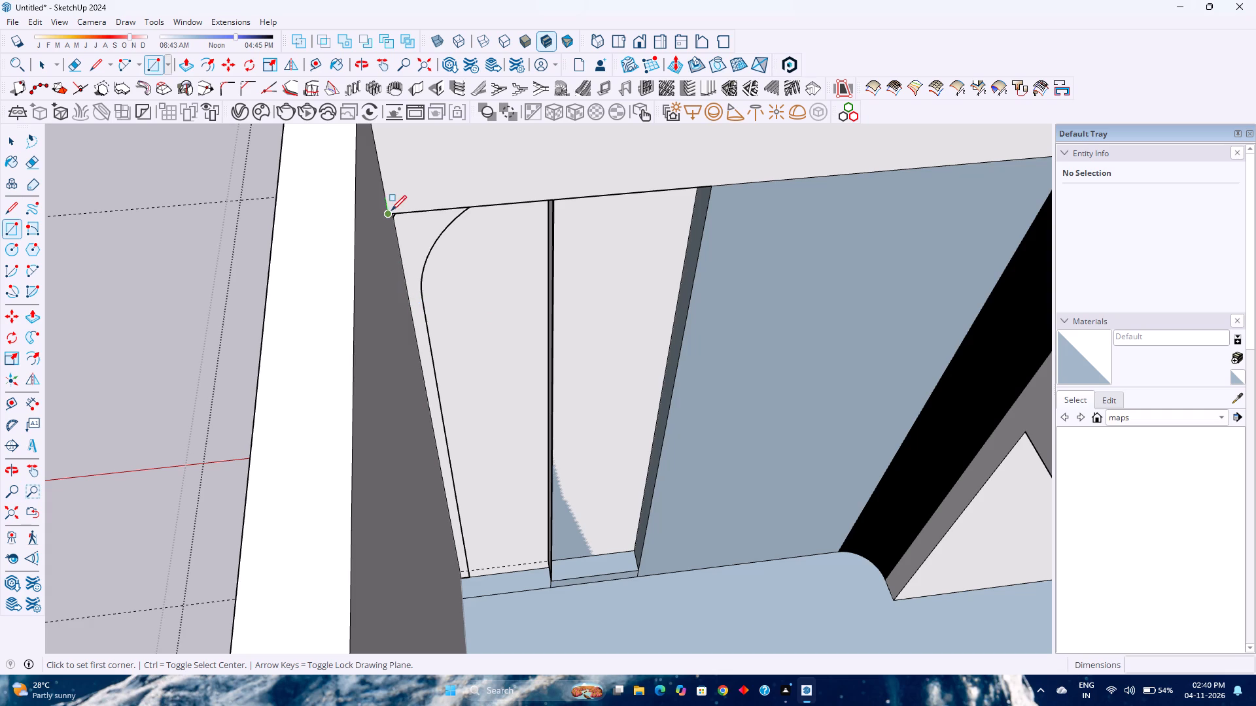
left_click(392, 211)
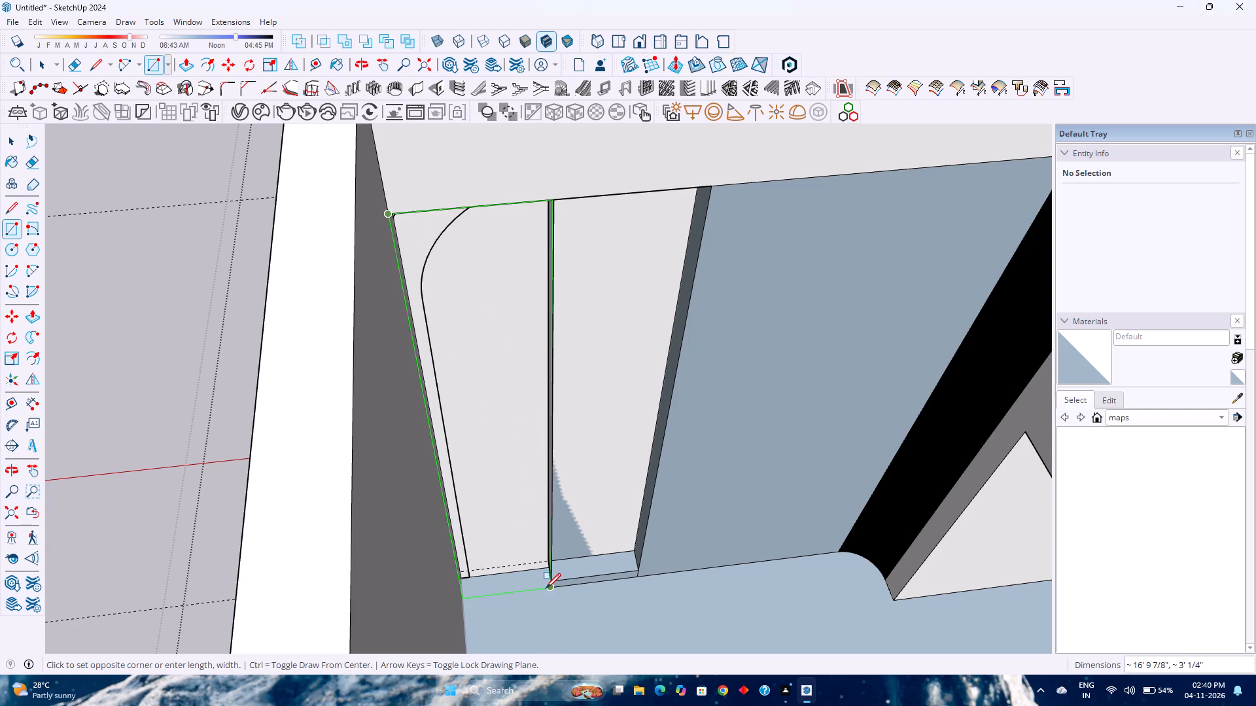
left_click(546, 588)
Delete the horizontal face closing the bottom of the room behind the front wall.
key("space")
scroll(545, 590, "up", 2)
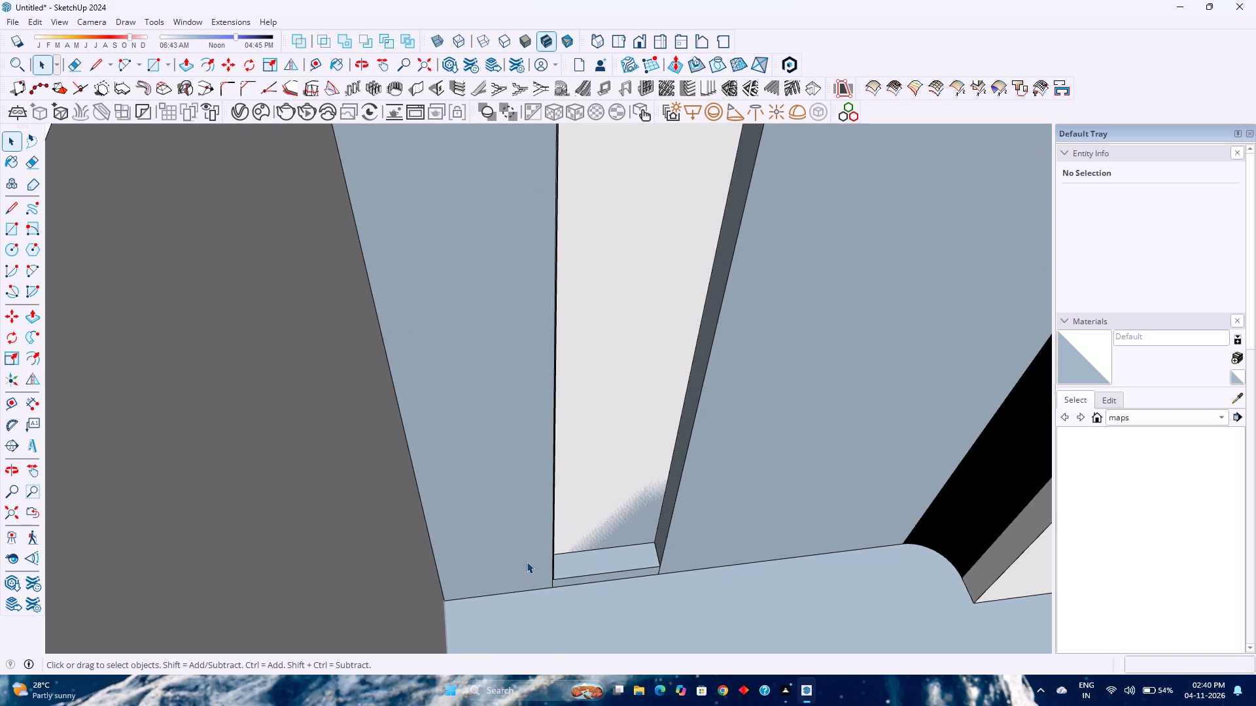
left_click(573, 629)
key("Delete")
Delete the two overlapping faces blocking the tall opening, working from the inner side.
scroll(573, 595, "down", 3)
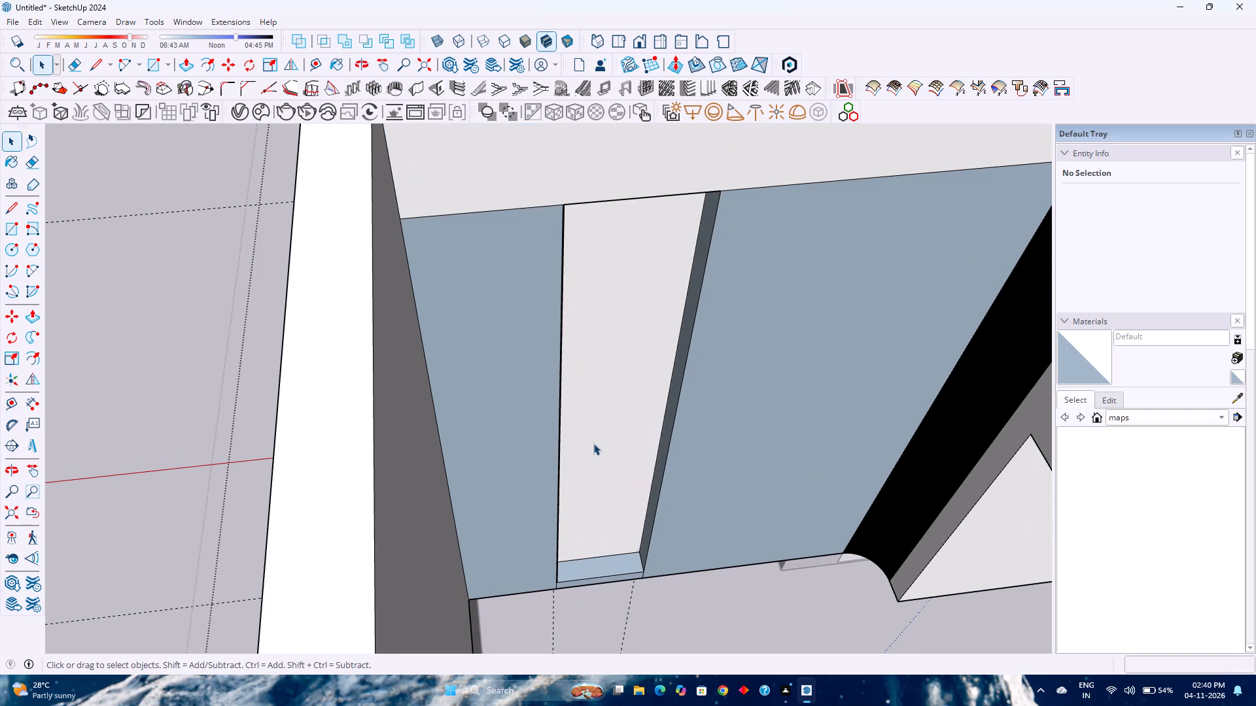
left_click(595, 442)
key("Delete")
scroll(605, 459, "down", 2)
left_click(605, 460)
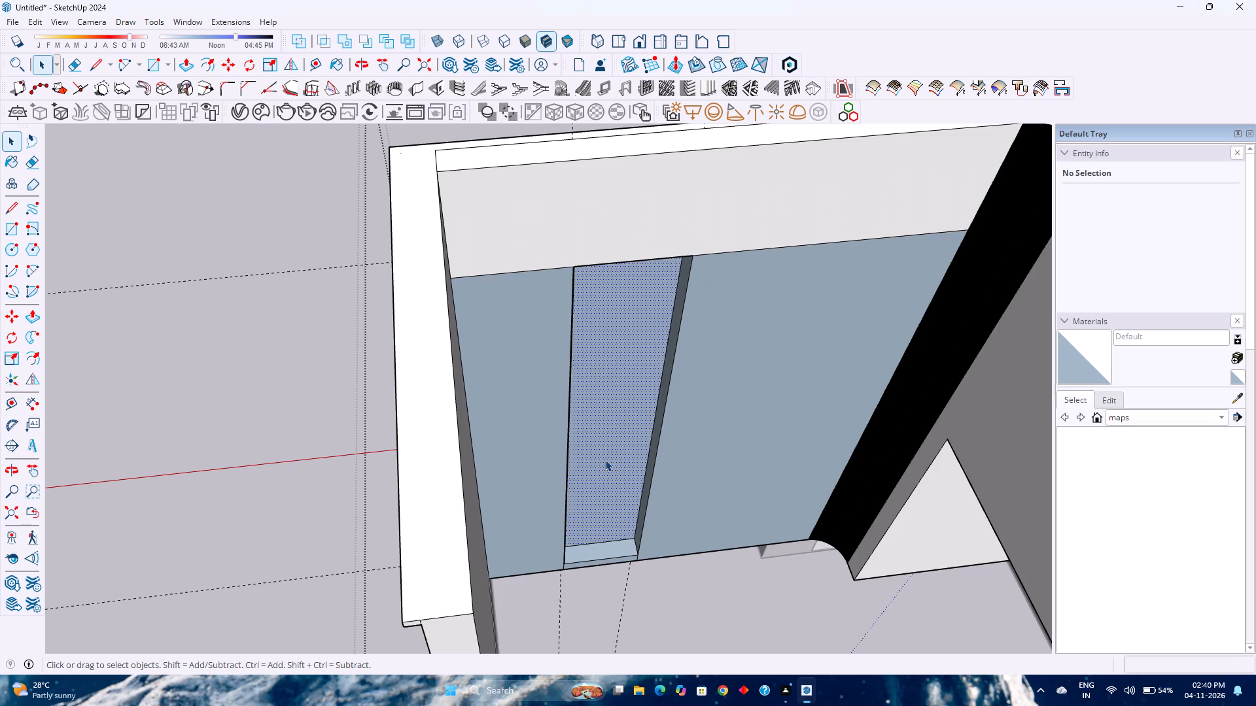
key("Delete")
Examine the tall opening and the front wall's bottom edge from outside.
middle_click_drag(611, 467, 1070, 550)
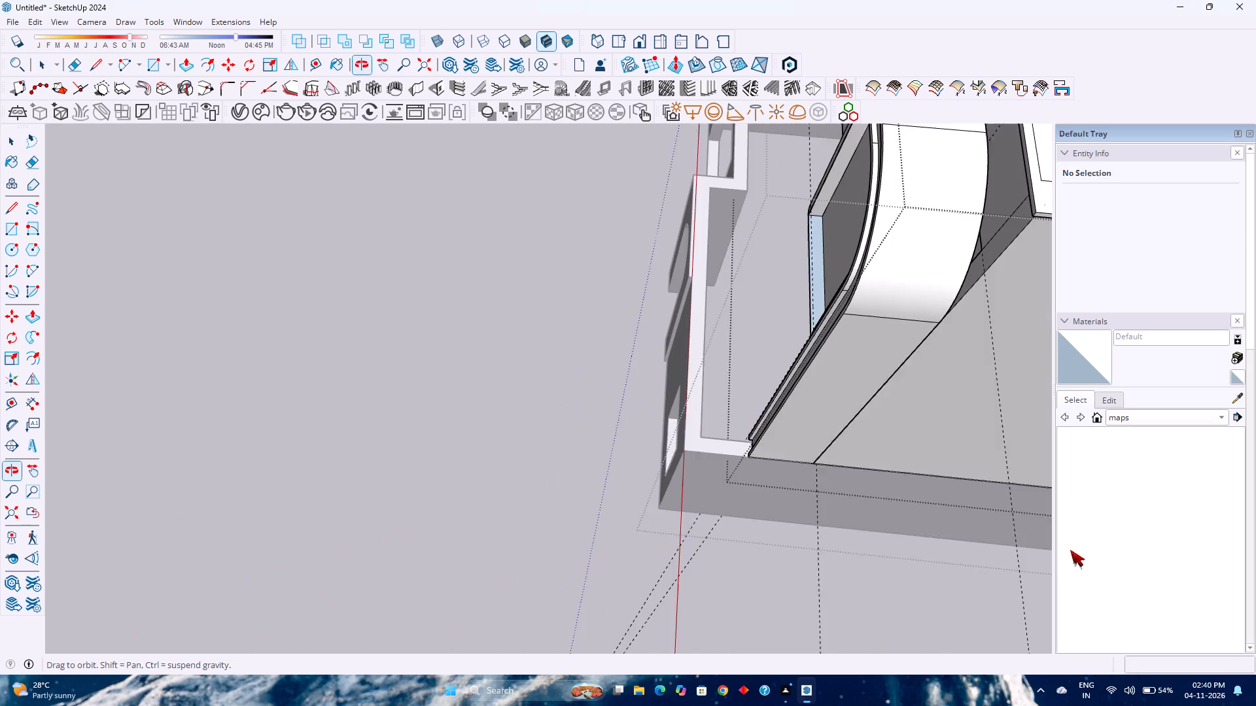
middle_click_drag(1070, 550, 1069, 551)
middle_click(1070, 550)
middle_click_drag(679, 425, 610, 520, "shift")
middle_click_drag(559, 569, 528, 595, "shift")
middle_click_drag(525, 592, 841, 460)
middle_click_drag(725, 388, 655, 479, "shift")
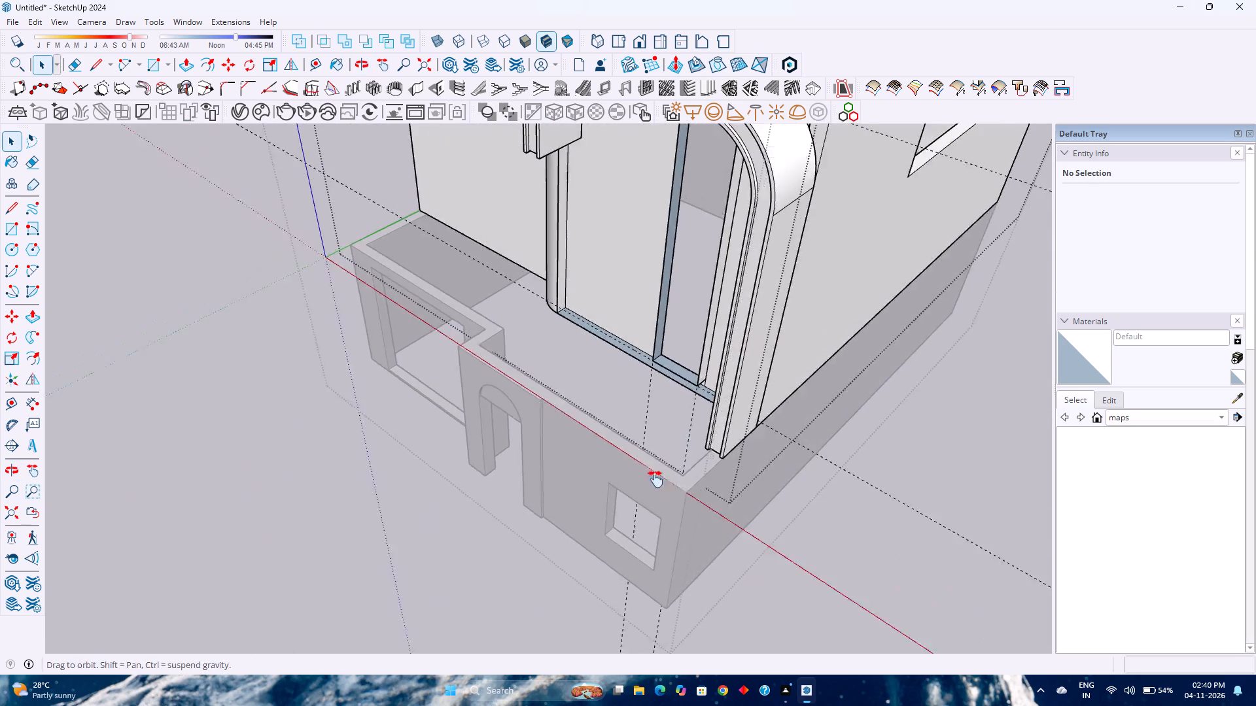
middle_click_drag(655, 479, 591, 583, "shift")
middle_click_drag(542, 537, 702, 449)
scroll(742, 376, "up", 7)
middle_click_drag(744, 443, 697, 528, "shift")
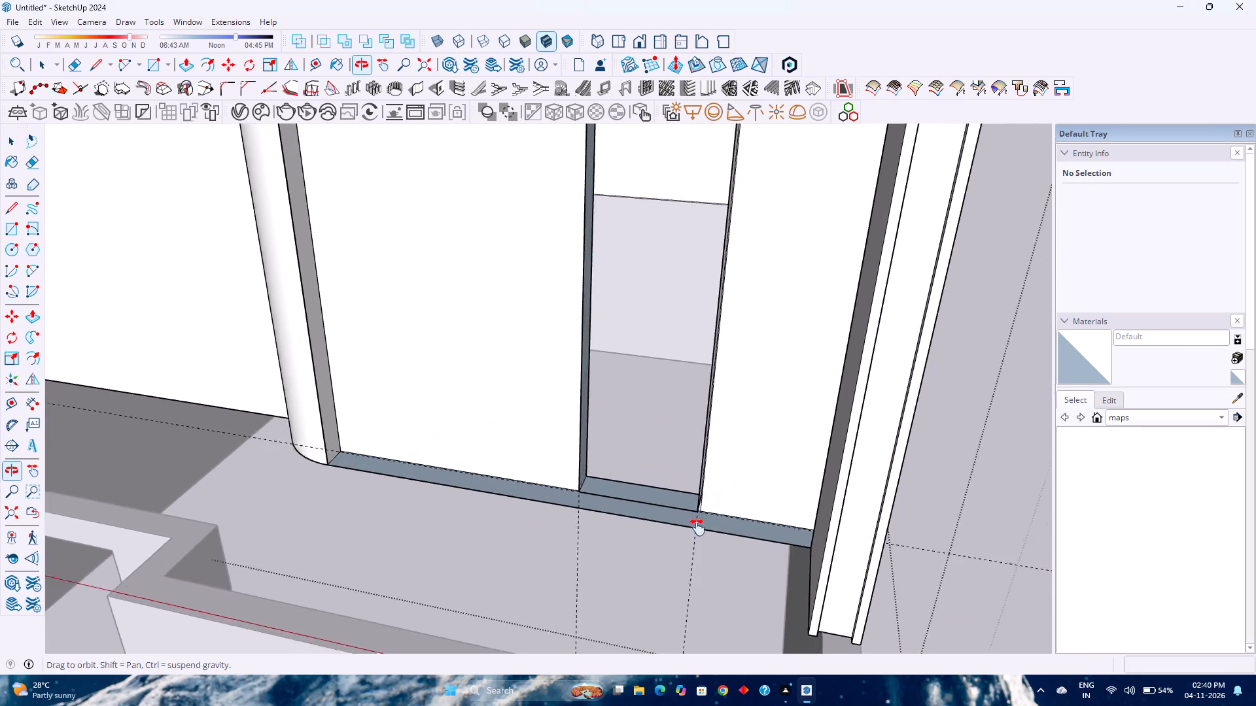
middle_click_drag(697, 528, 678, 554, "shift")
middle_click_drag(666, 569, 767, 465)
middle_click_drag(767, 465, 837, 549)
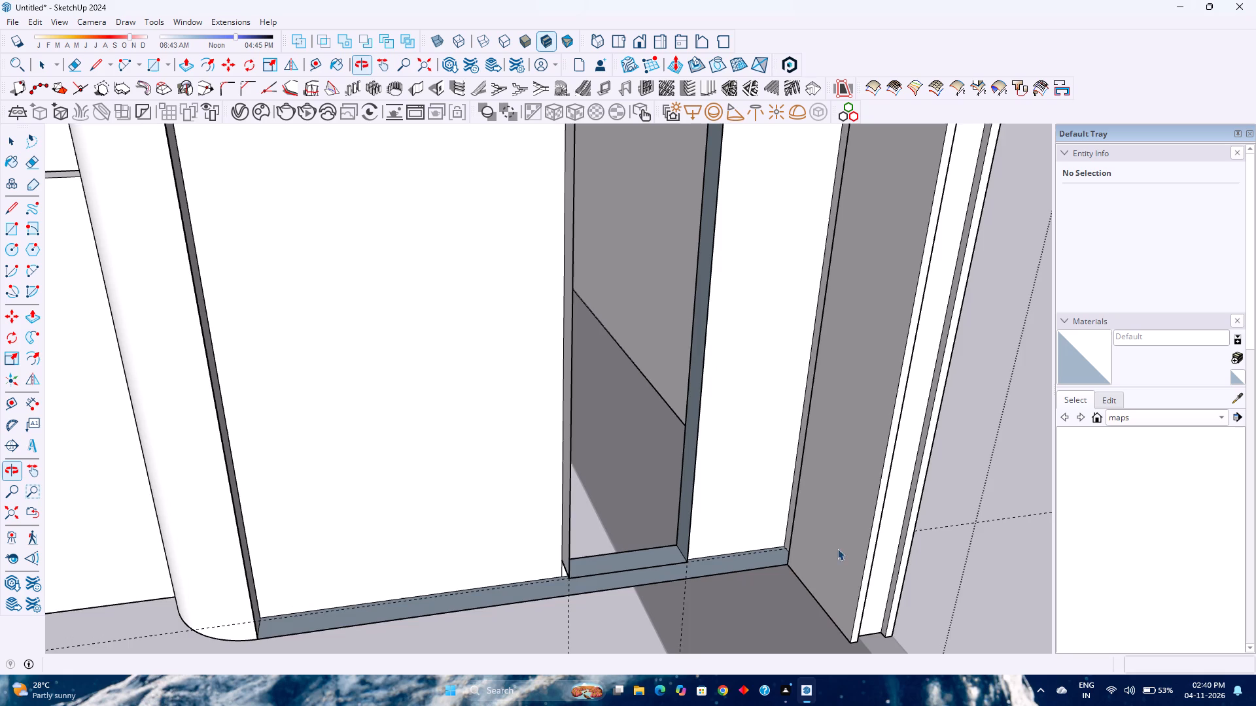
middle_click(837, 549)
scroll(773, 549, "down", 3)
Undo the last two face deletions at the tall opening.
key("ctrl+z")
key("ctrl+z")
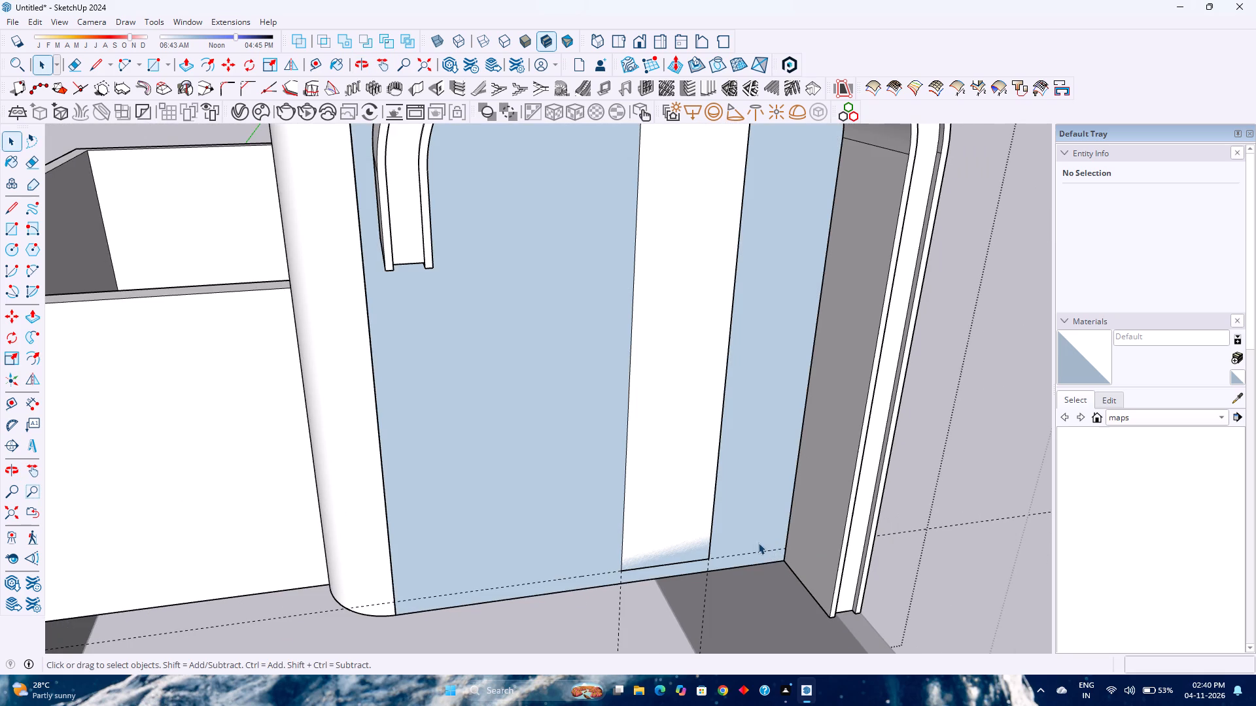
Delete the front wall's large outer face and the face covering the tall opening behind it.
left_click(642, 488)
left_click(659, 479)
left_click(665, 475)
middle_click(671, 528)
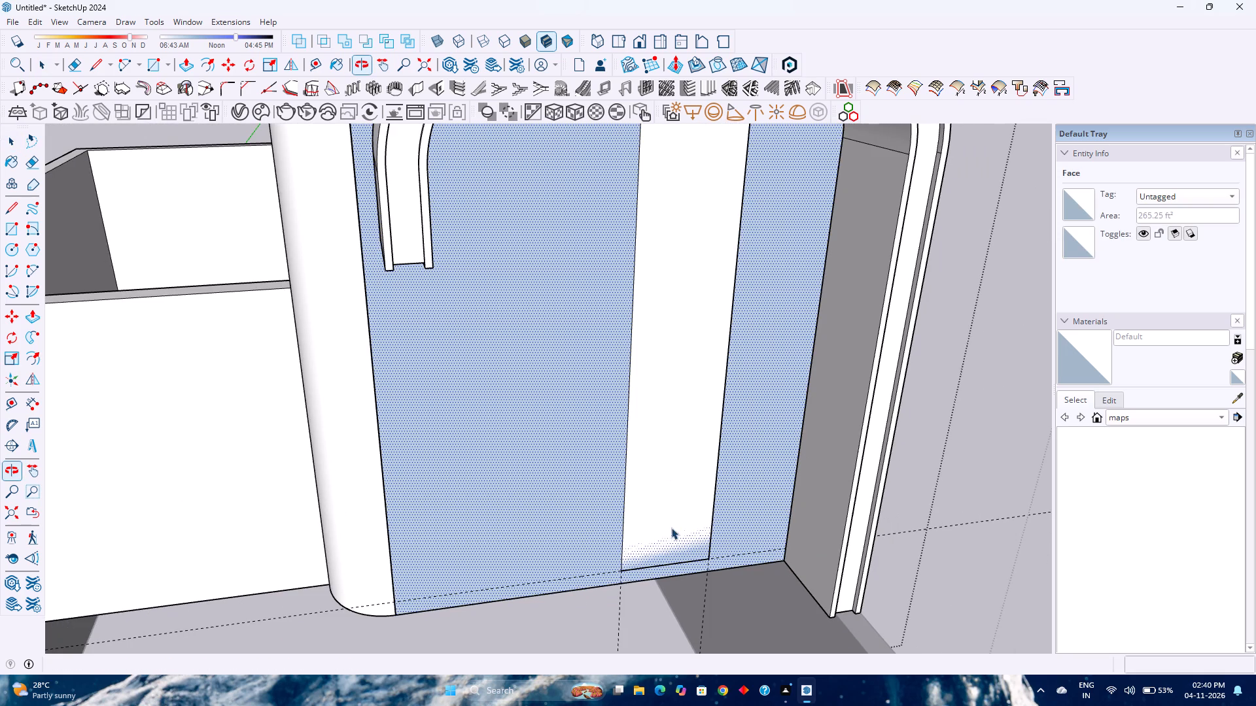
key("Delete")
left_click(667, 525)
key("Delete")
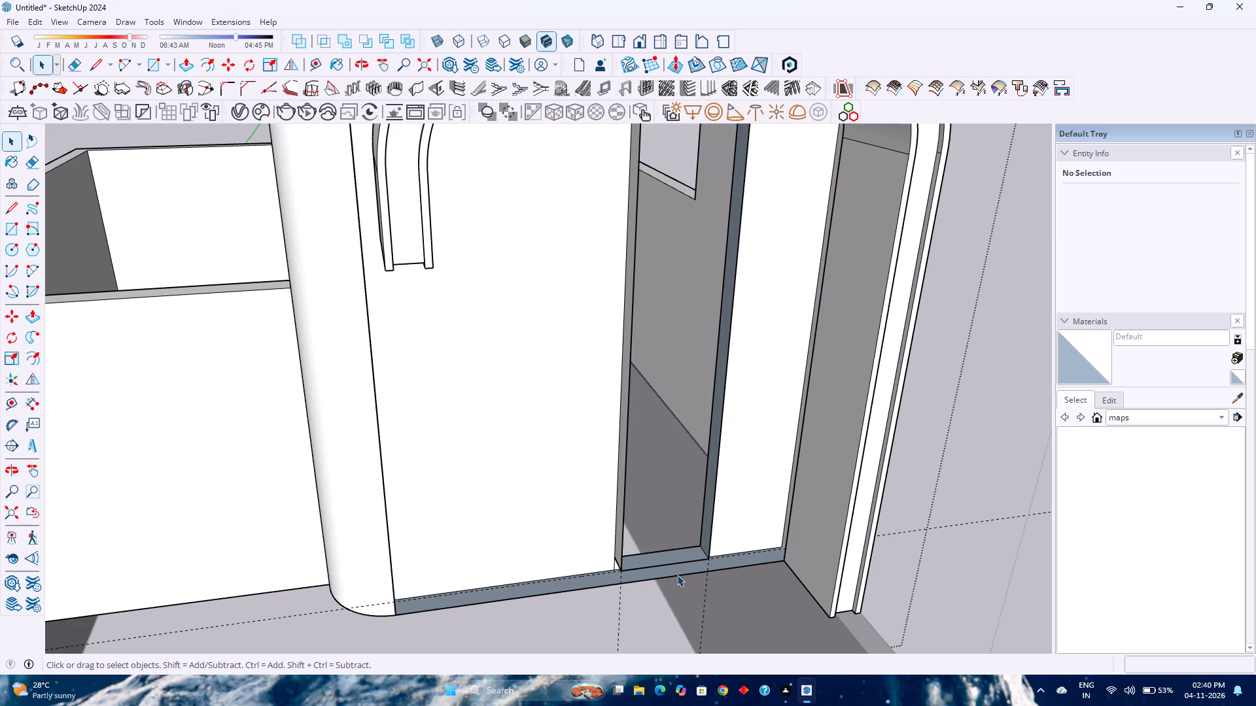
Examine the cut-through tall opening and the curved frame around it from outside the building.
scroll(676, 577, "down", 2)
middle_click_drag(640, 497, 648, 507, "shift")
middle_click_drag(648, 509, 625, 592, "shift")
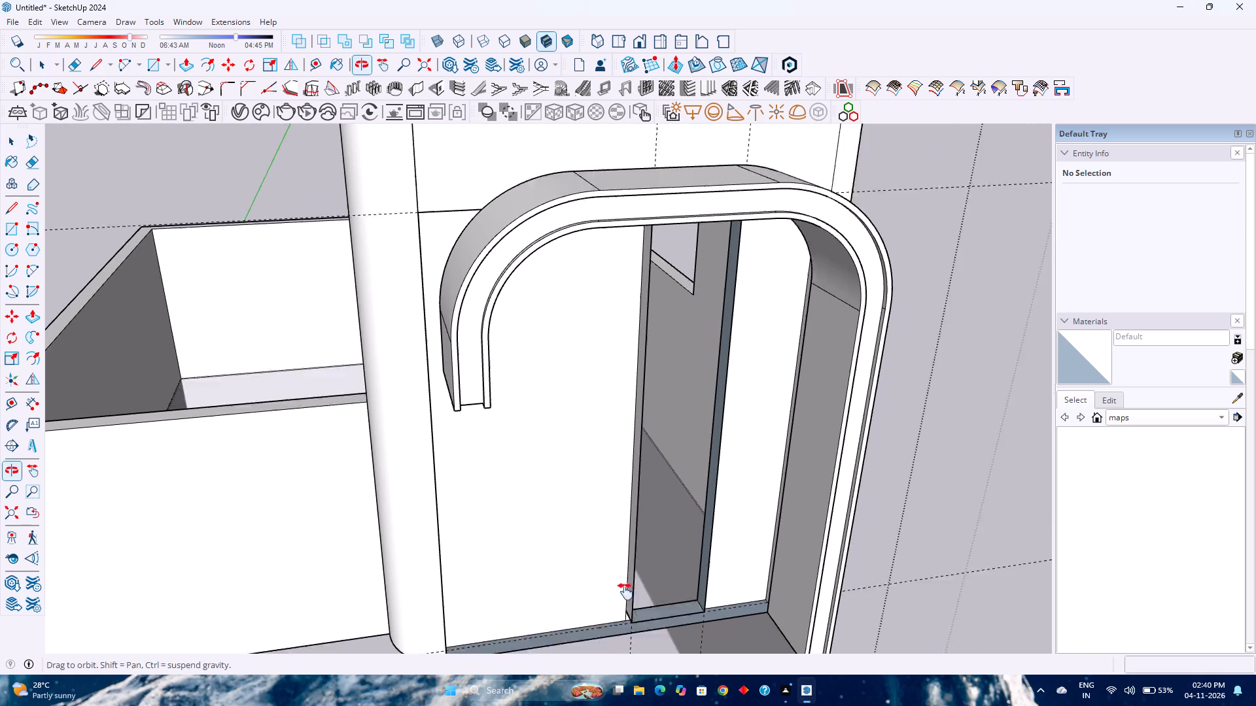
middle_click_drag(625, 592, 617, 611, "shift")
middle_click(617, 611)
middle_click_drag(597, 597, 553, 486)
scroll(553, 485, "down", 4)
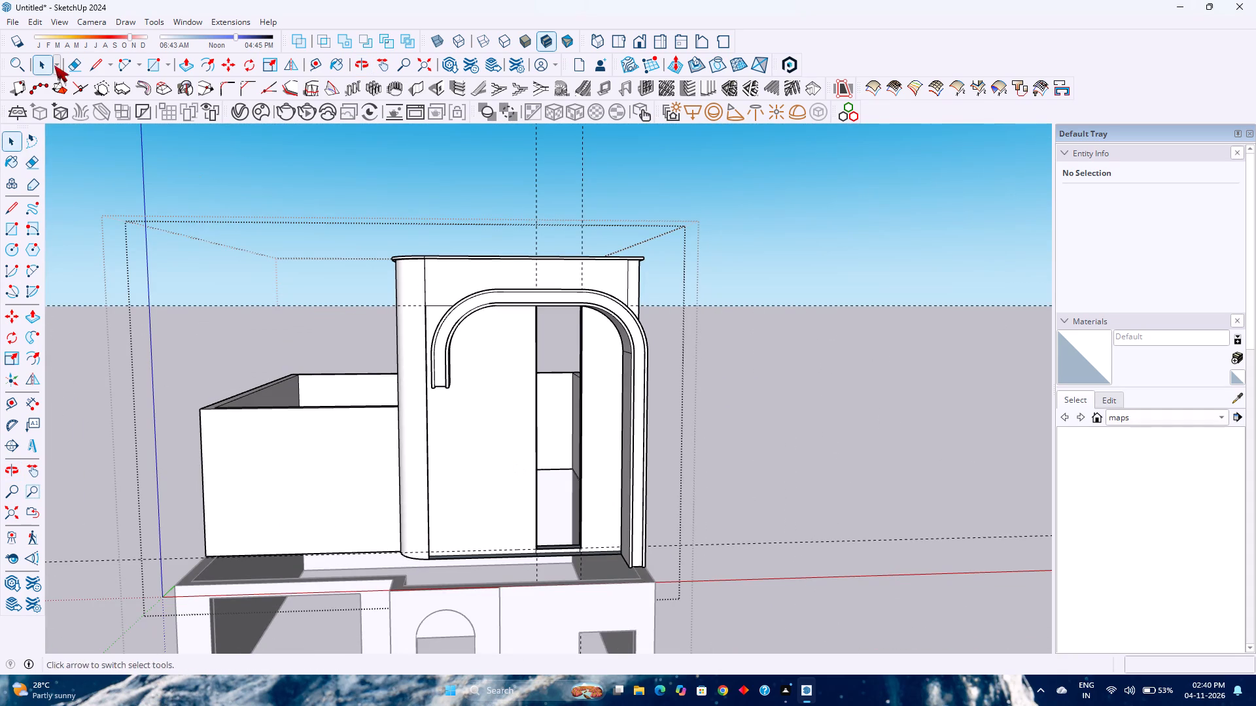
Draw a short vertical line from the tall opening's lower corner to the front wall's bottom edge to rebuild the outer face.
left_click(96, 69)
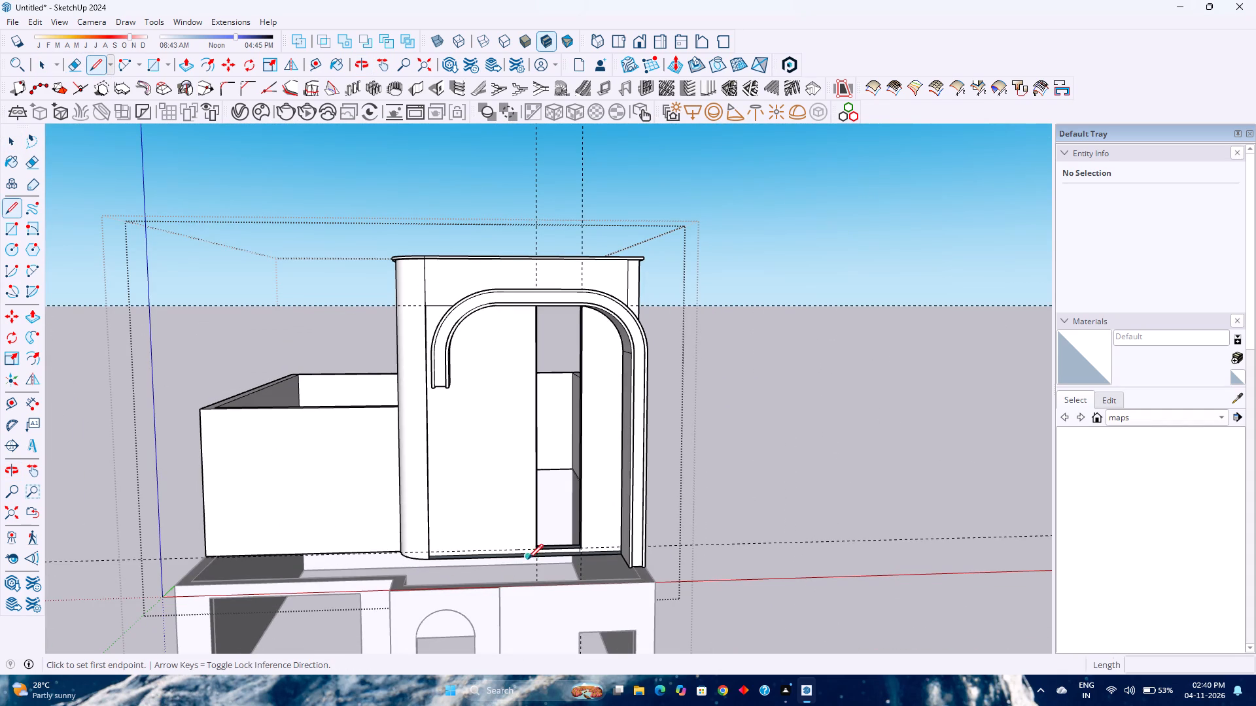
scroll(528, 559, "up", 5)
left_click(553, 532)
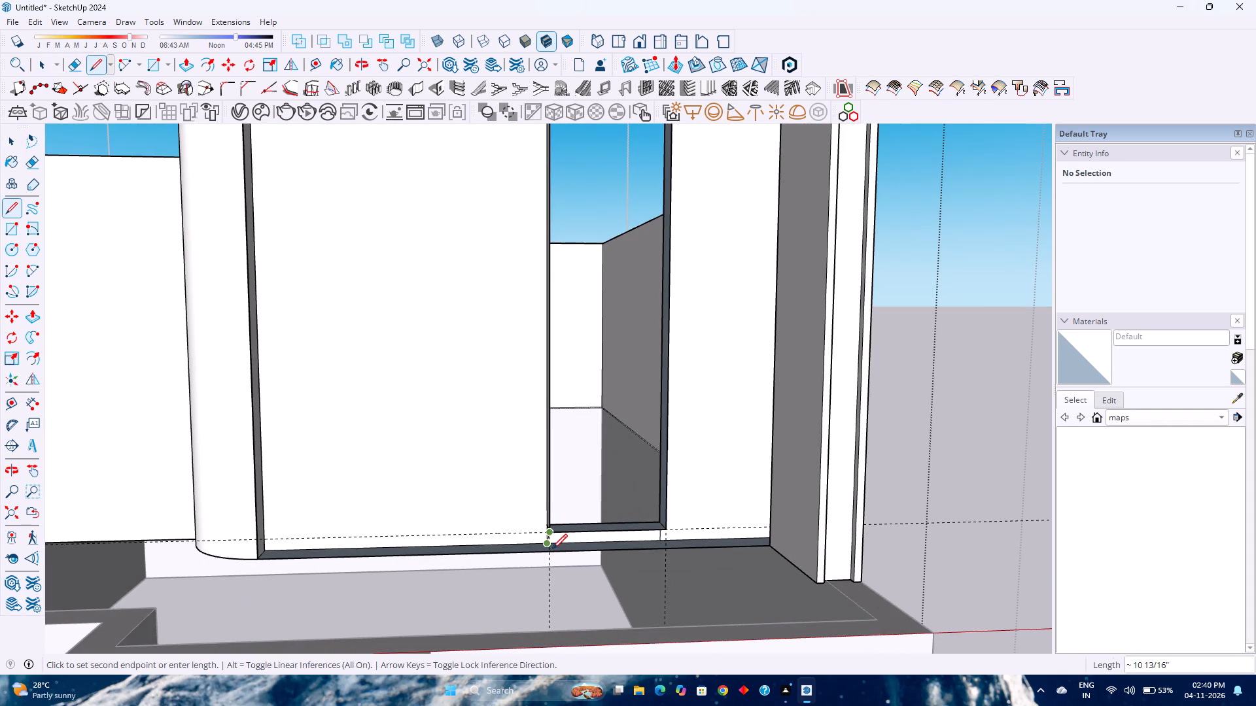
left_click(552, 555)
Delete the two horizontal edges on the front wall's inner side running outward from the tall opening's top corners.
middle_click_drag(697, 516, 708, 581)
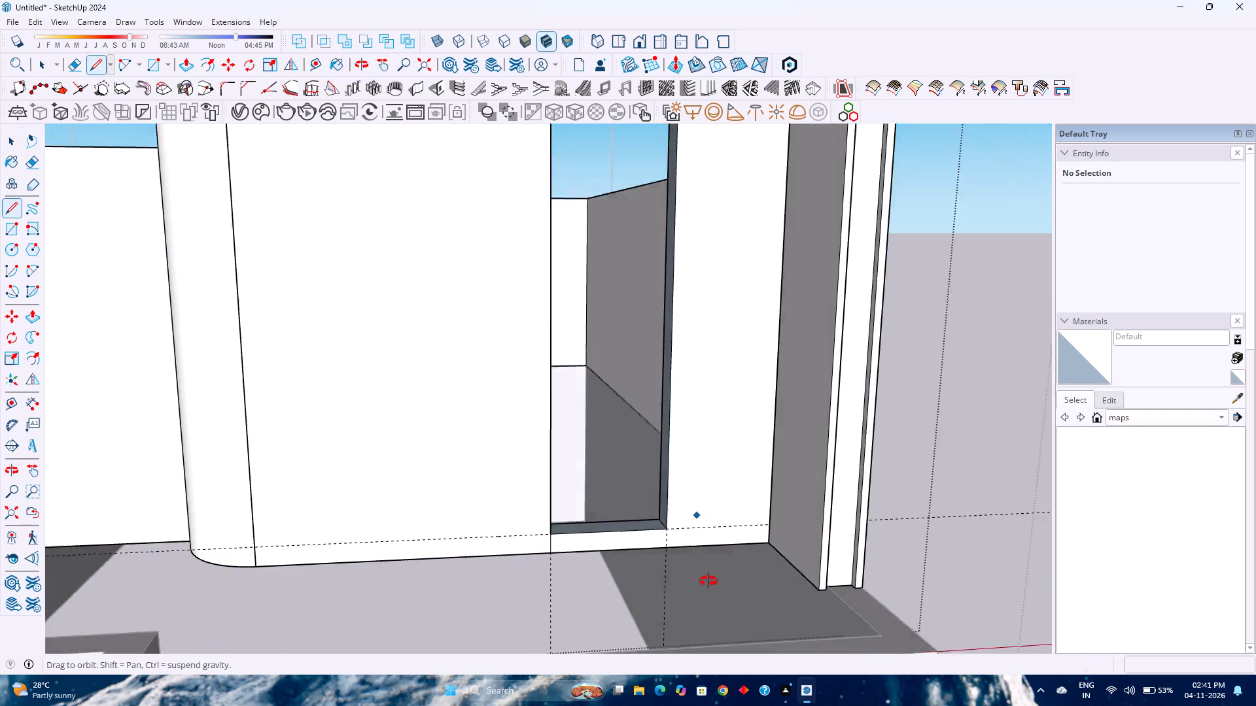
middle_click_drag(708, 581, 508, 679)
middle_click(506, 679)
middle_click(504, 678)
scroll(542, 614, "down", 3)
middle_click_drag(663, 473, 343, 650)
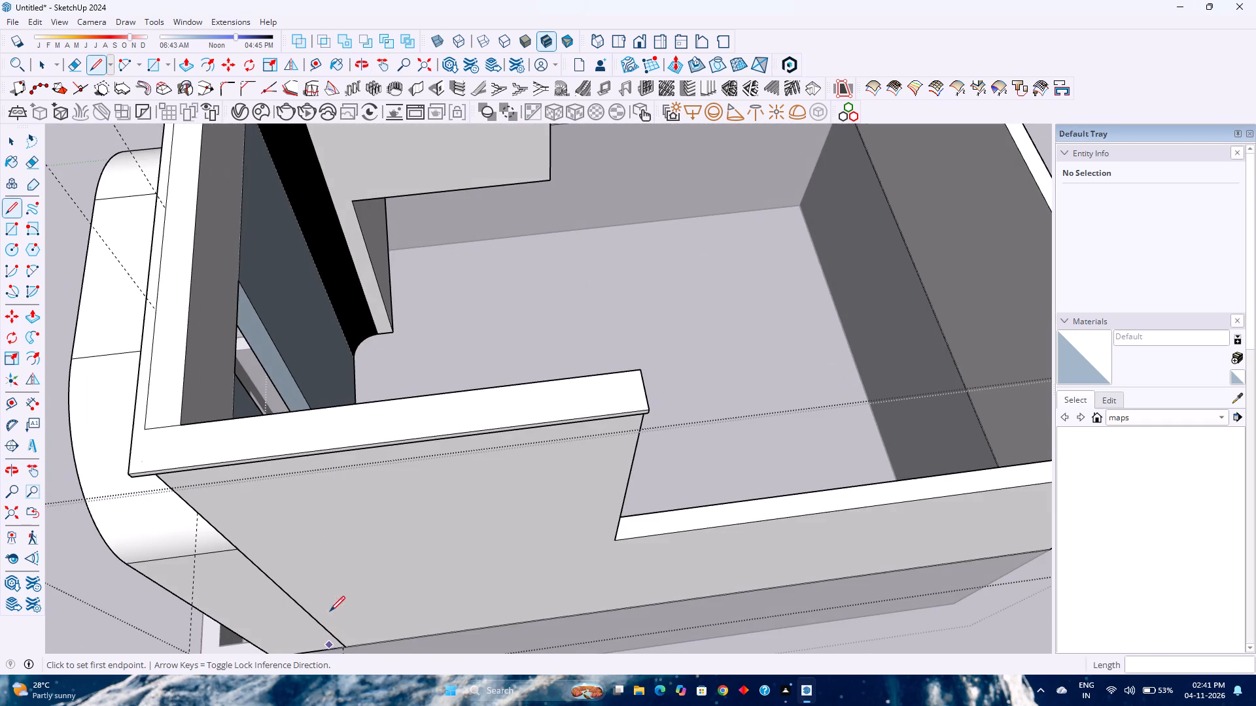
middle_click_drag(453, 416, 551, 528, "shift")
middle_click_drag(551, 529, 238, 520)
middle_click_drag(472, 454, 567, 540, "shift")
middle_click_drag(602, 546, 413, 448)
middle_click_drag(413, 448, 393, 435)
scroll(447, 407, "up", 3)
key("space")
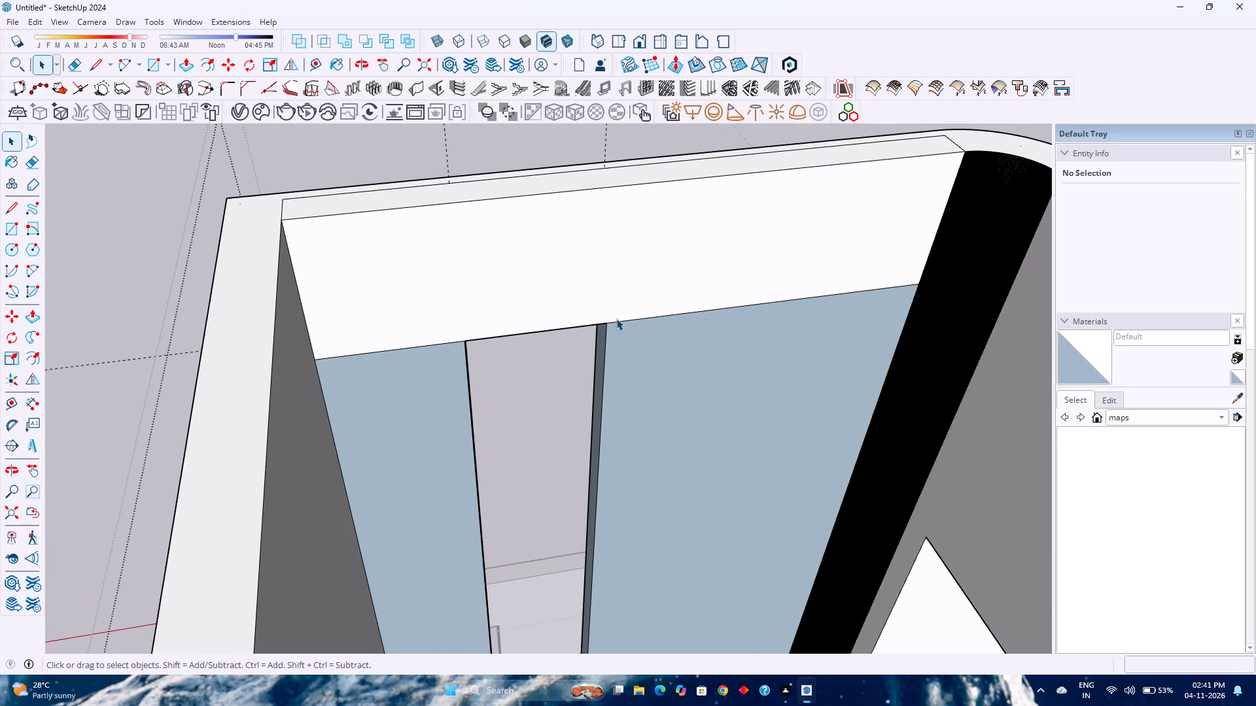
left_click(631, 318)
left_click(632, 320)
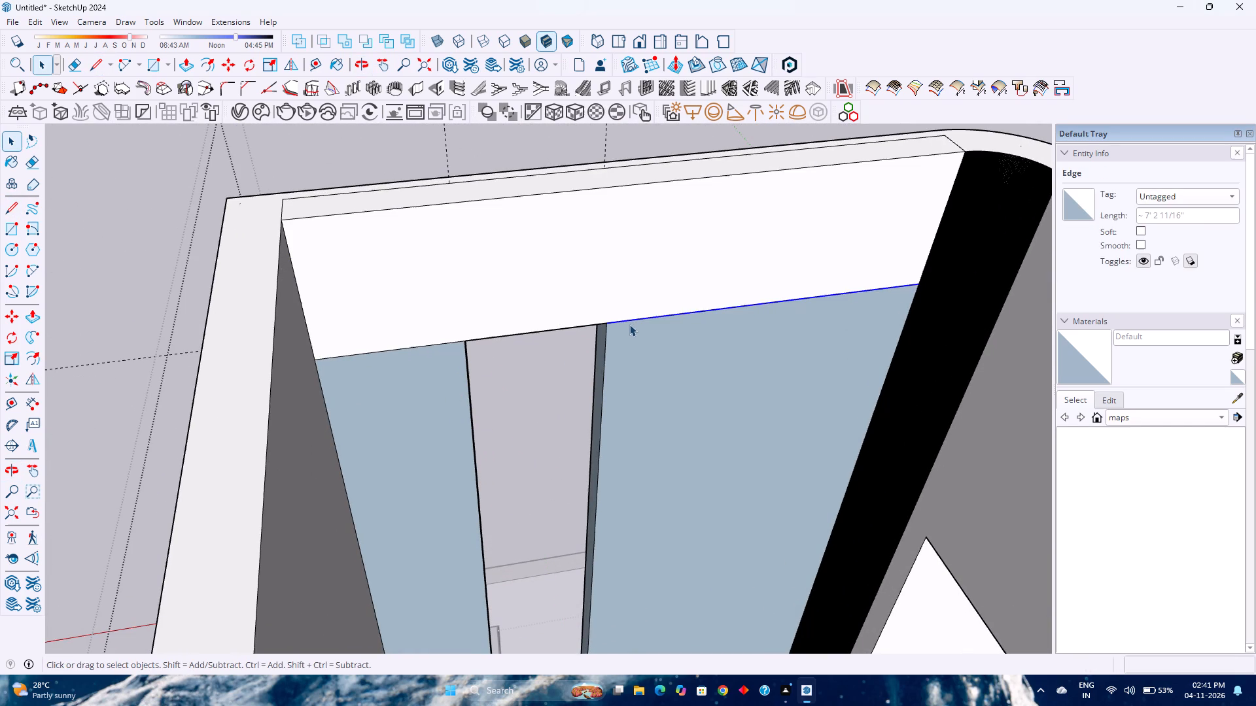
key("Delete")
left_click(425, 345)
key("Delete")
Delete the two short edges linking the tall opening's lower corners to the front wall's inner bottom edge.
scroll(429, 353, "down", 4)
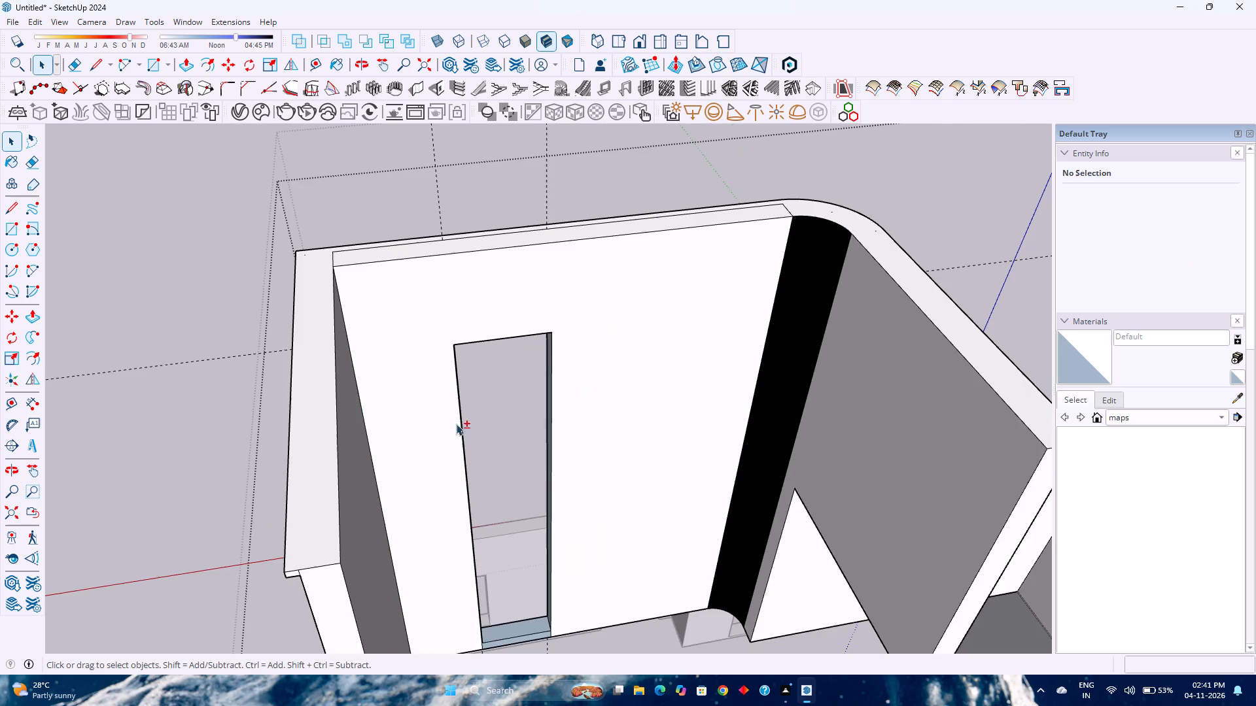
middle_click_drag(490, 548, 453, 438, "shift")
middle_click_drag(453, 438, 453, 431, "shift")
scroll(475, 522, "up", 7)
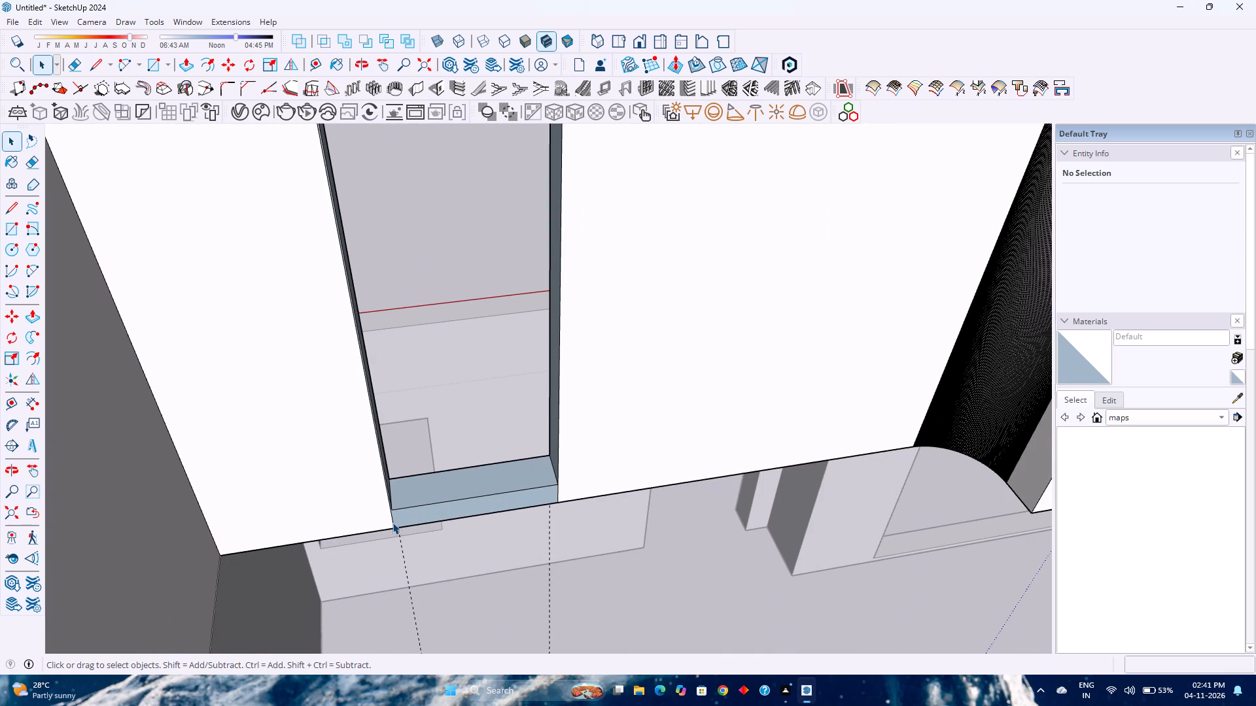
left_click(392, 522)
key("Delete")
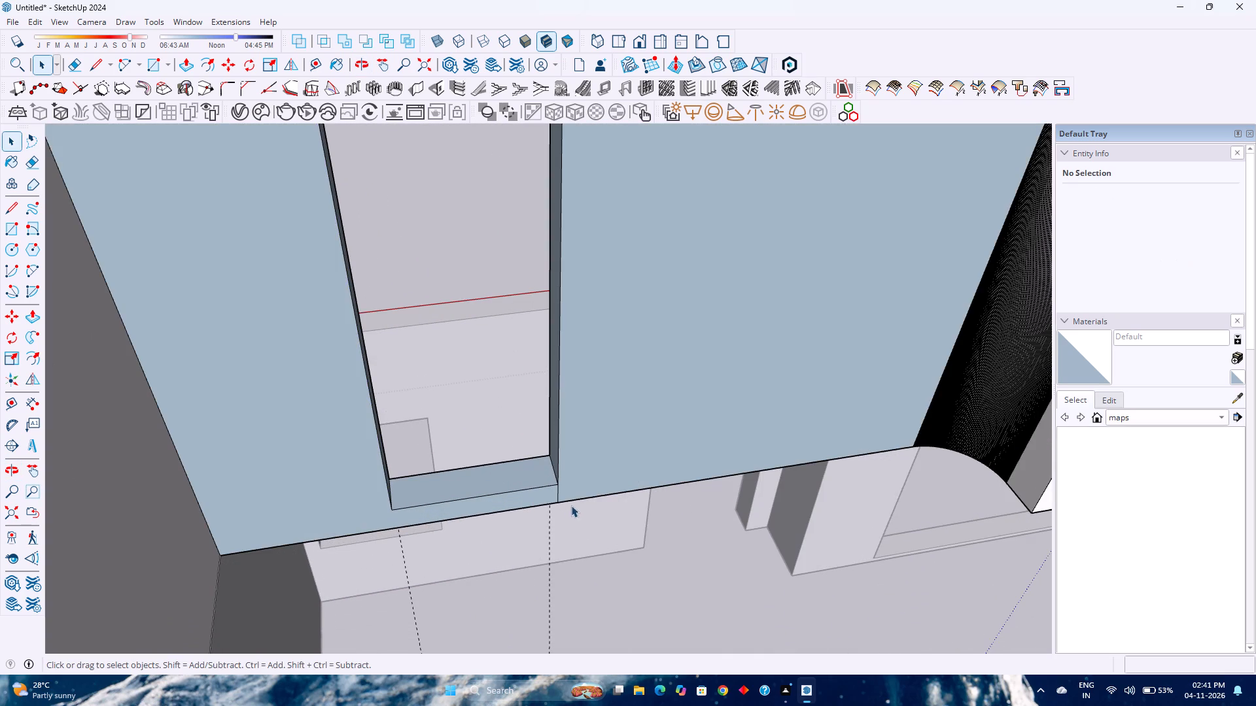
left_click(559, 494)
left_click(558, 495)
key("Delete")
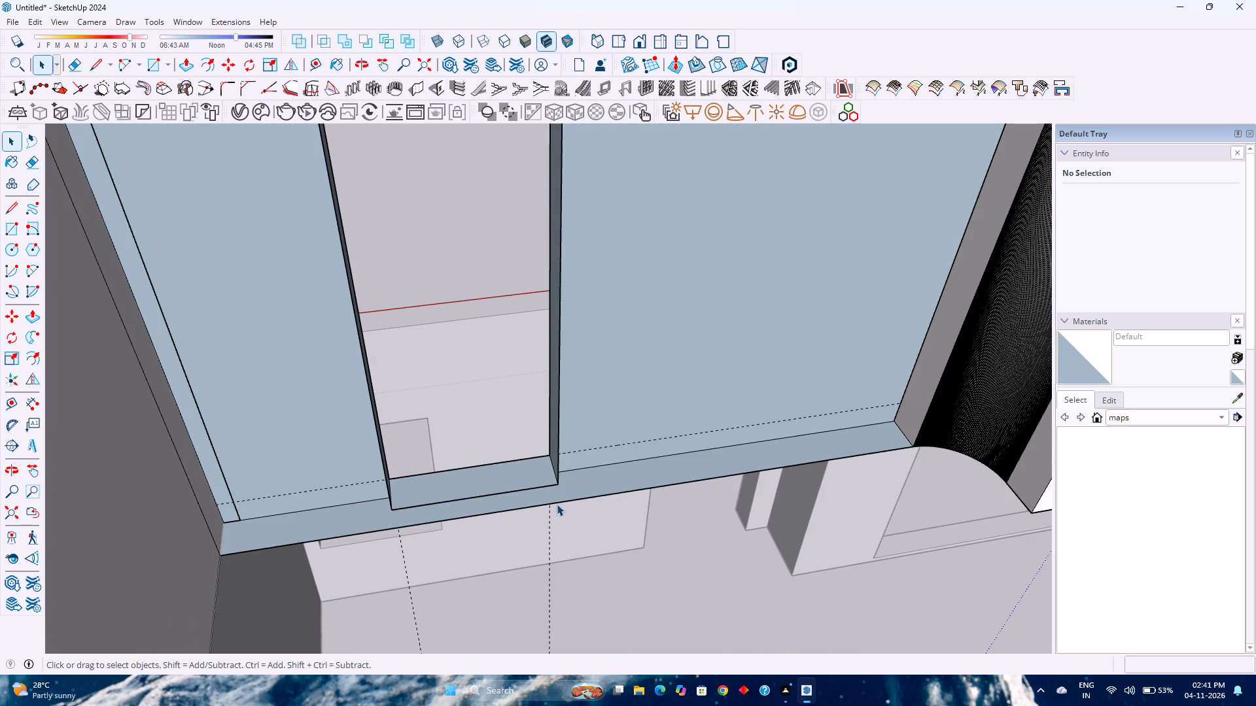
Redraw short lines from both inner lower corners of the tall opening down to the front wall's bottom edge.
scroll(557, 504, "down", 1)
middle_click(555, 501)
key("l")
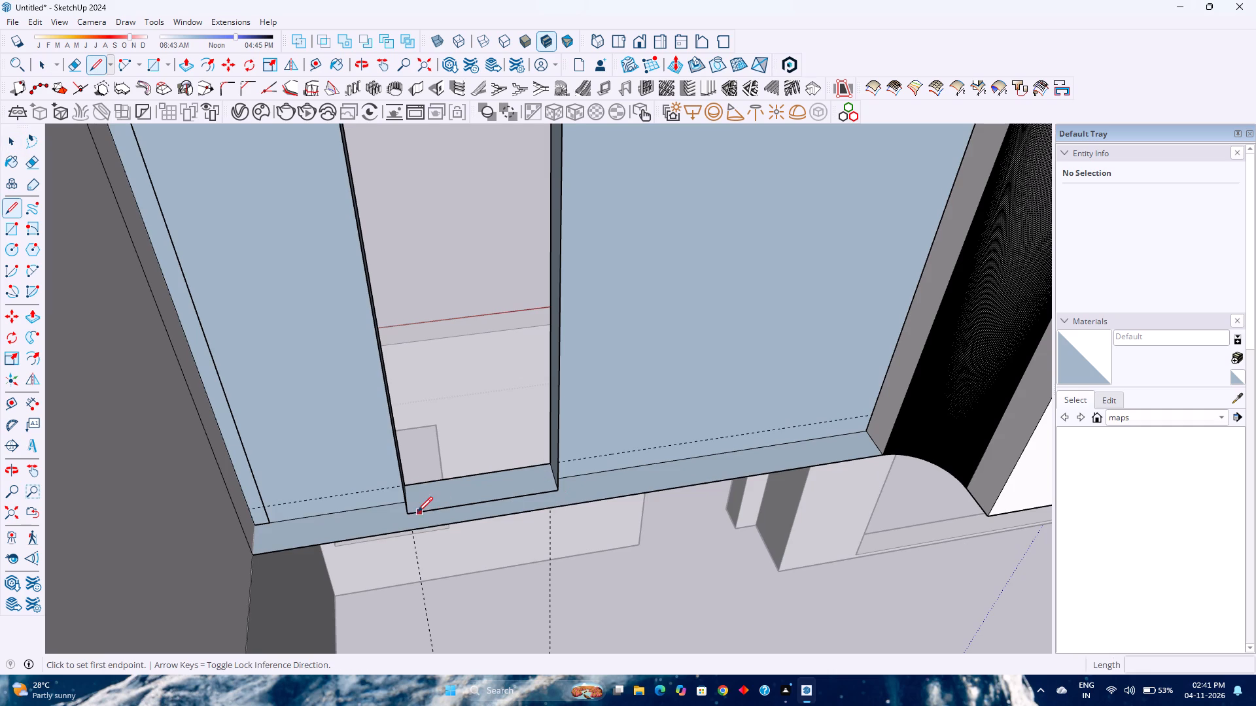
left_click(411, 516)
left_click(411, 529)
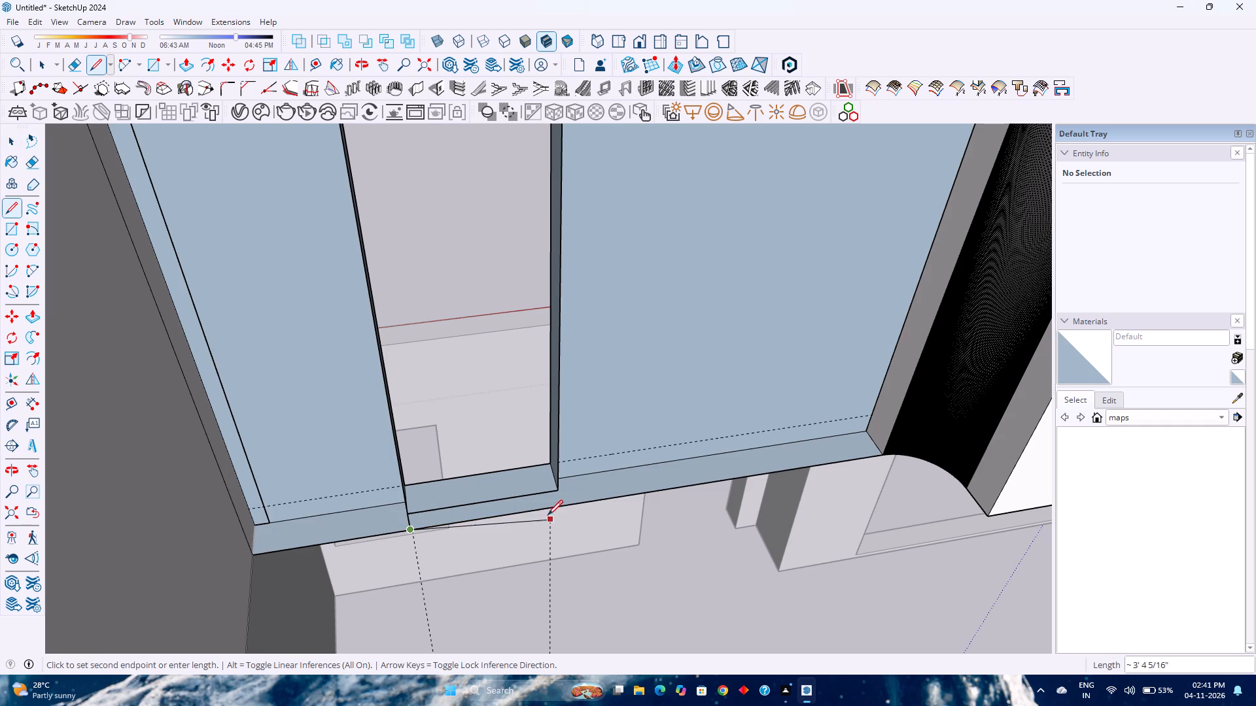
key("Escape")
left_click(559, 488)
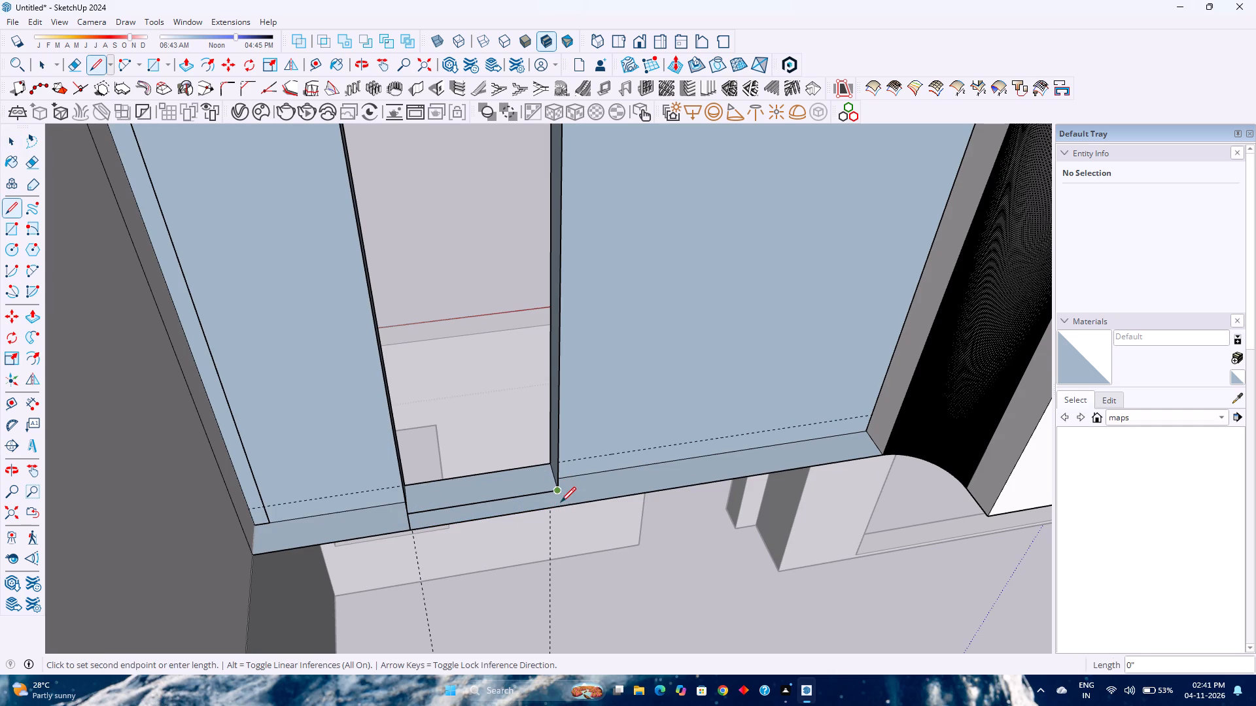
left_click(561, 507)
Trace a 20' vertical line along the front wall's inner edge beside the rounded corner, from top to bottom.
scroll(561, 507, "down", 8)
middle_click_drag(567, 469, 571, 536, "shift")
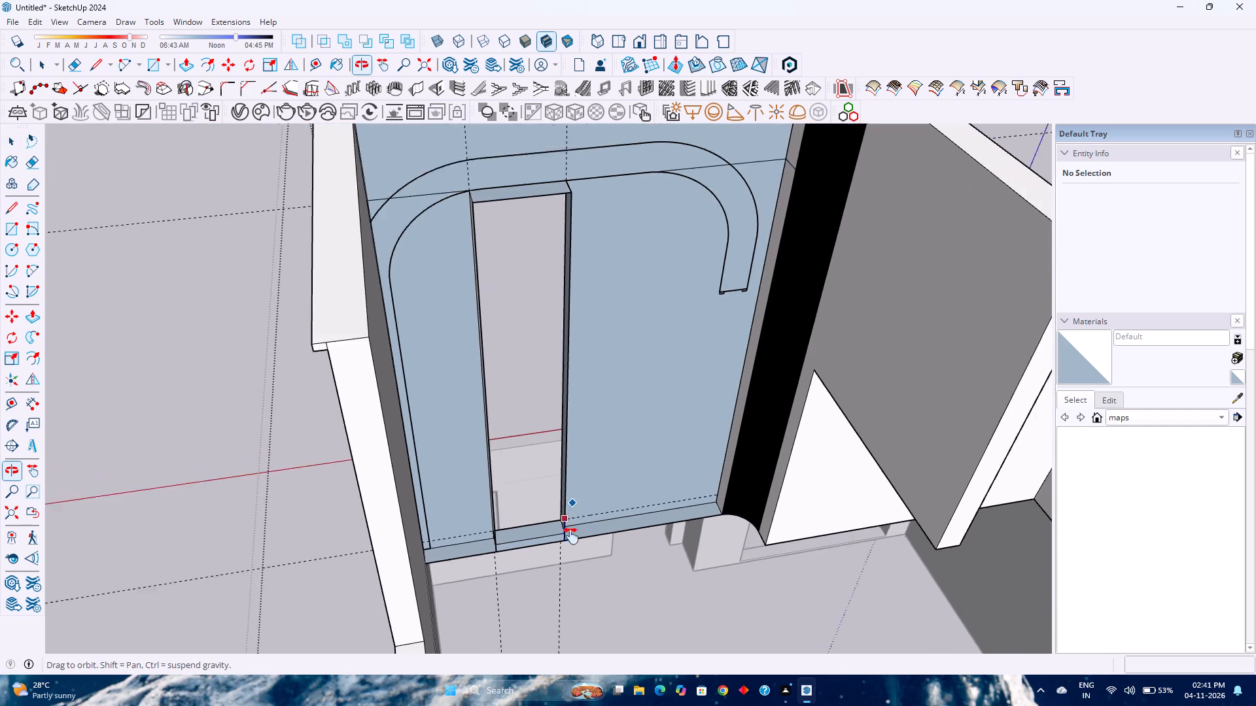
middle_click_drag(571, 536, 569, 582, "shift")
middle_click(569, 582, "shift")
middle_click_drag(570, 454, 589, 508)
middle_click(589, 508)
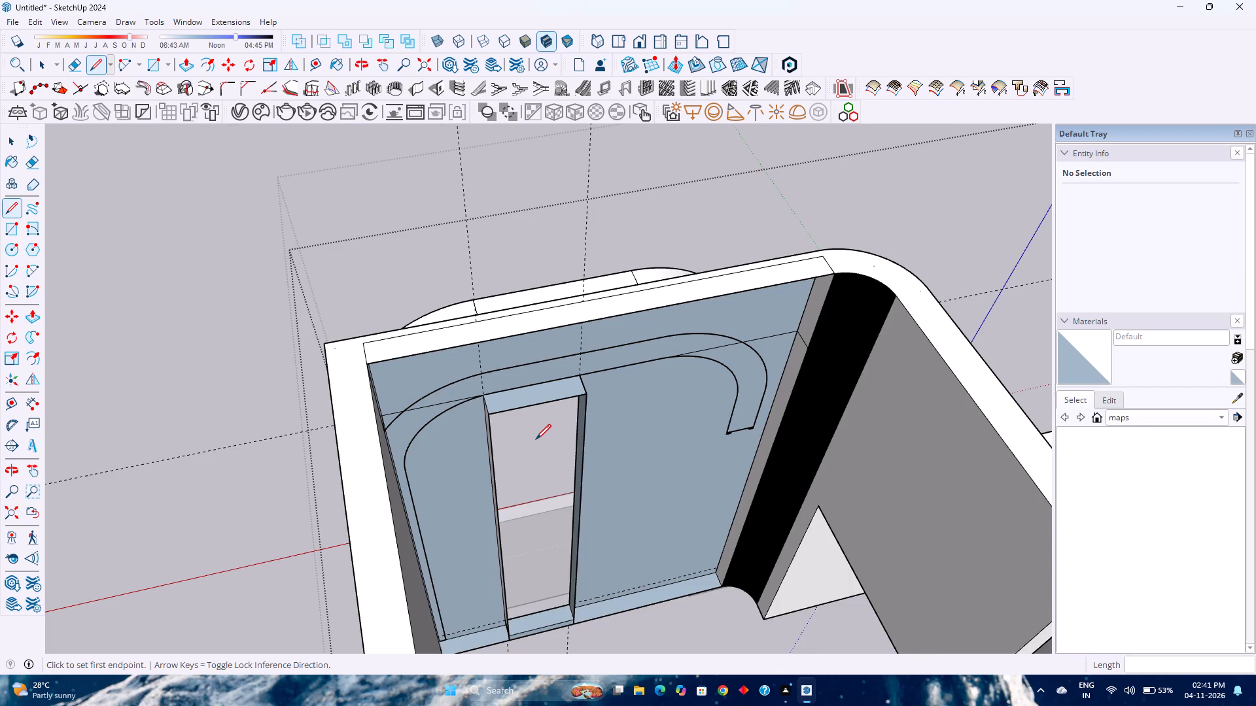
scroll(536, 439, "up", 2)
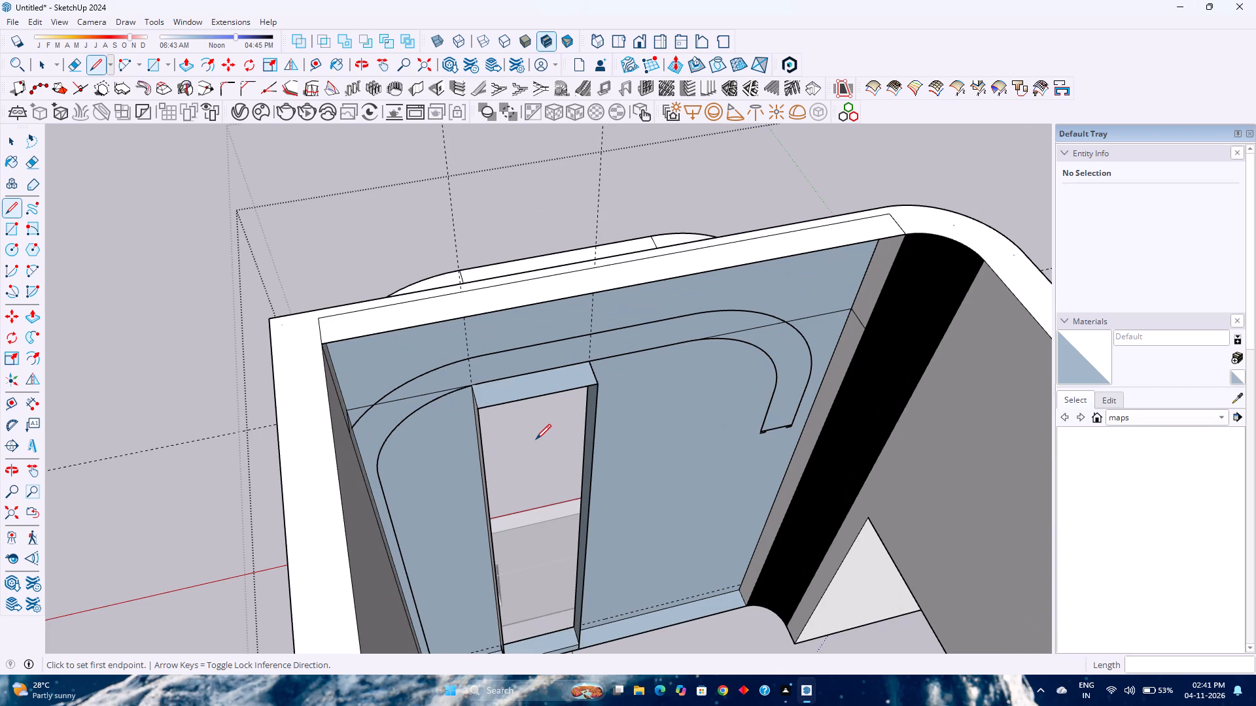
left_click(905, 233)
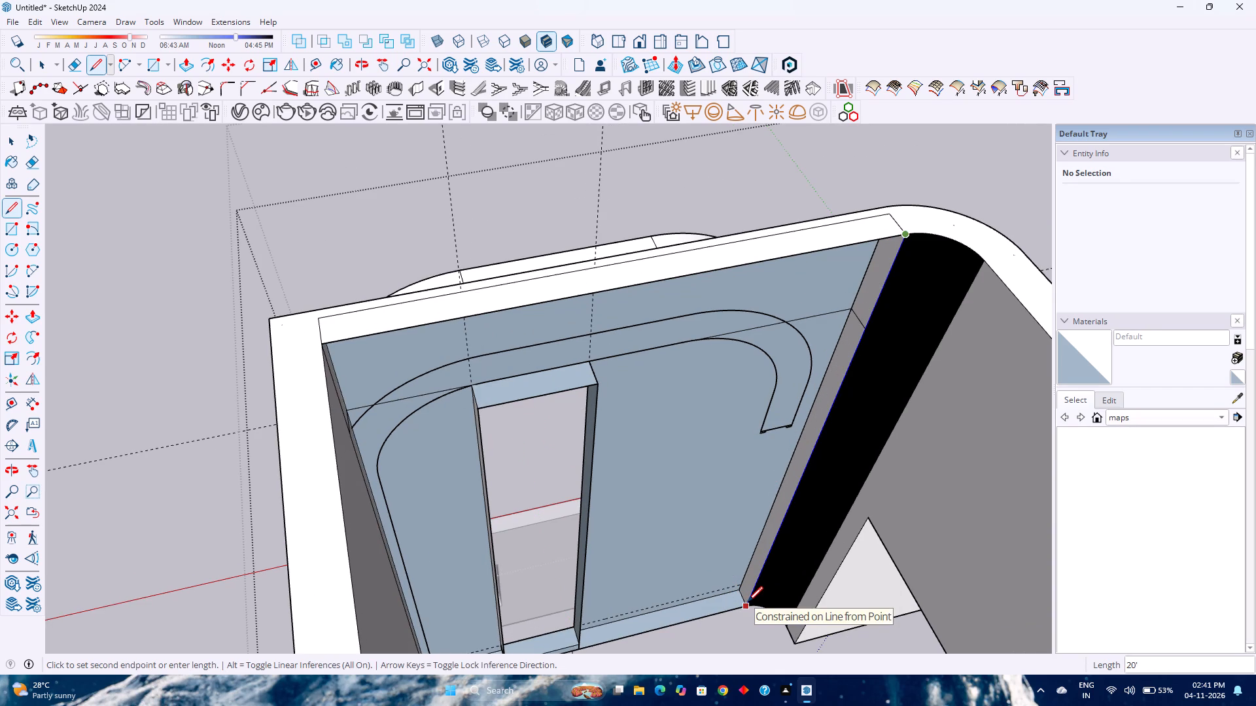
left_click(748, 607)
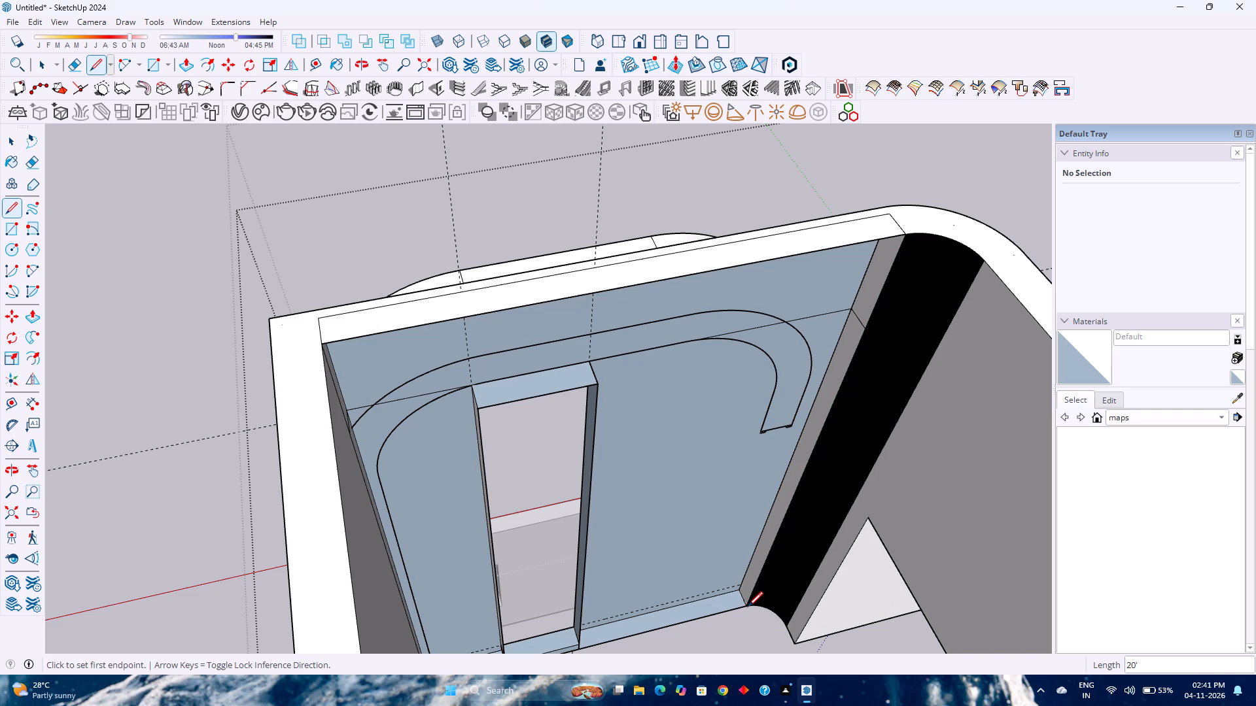
Draw two vertical lines about 3' 2 1/8" long from the tall opening's inner upper corners to the wall's top edge.
left_click(480, 411)
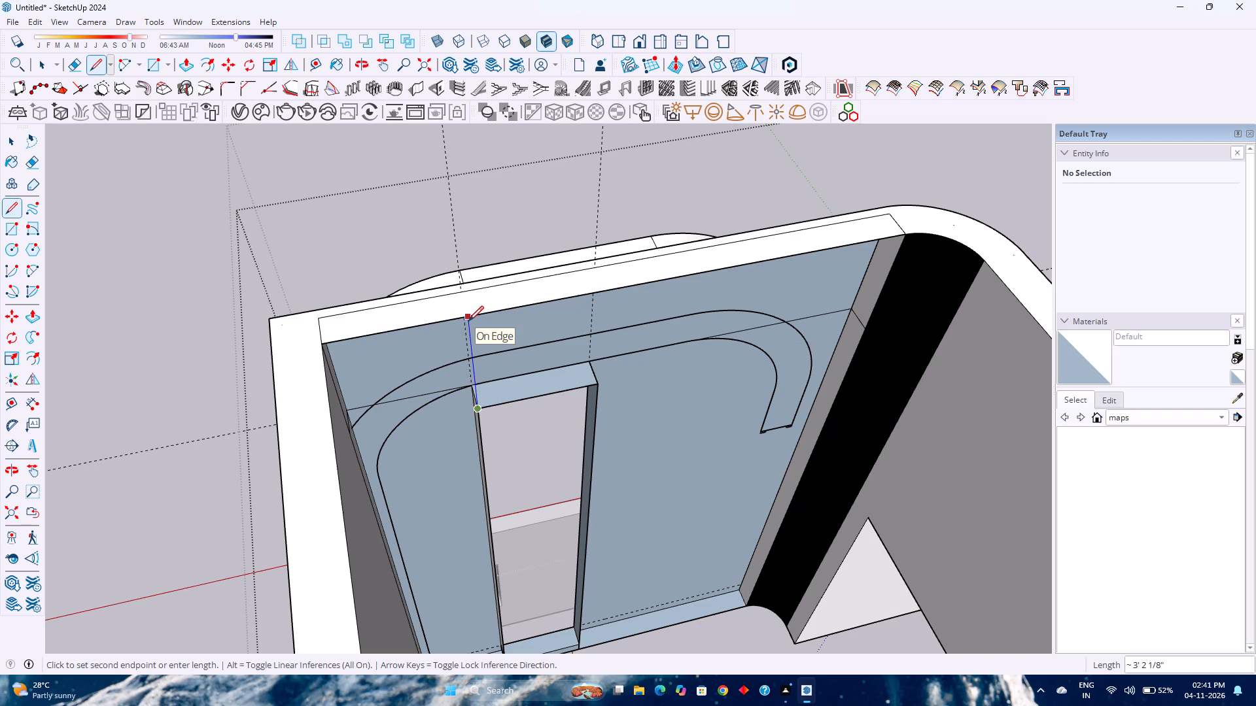
left_click(468, 321)
key("Escape")
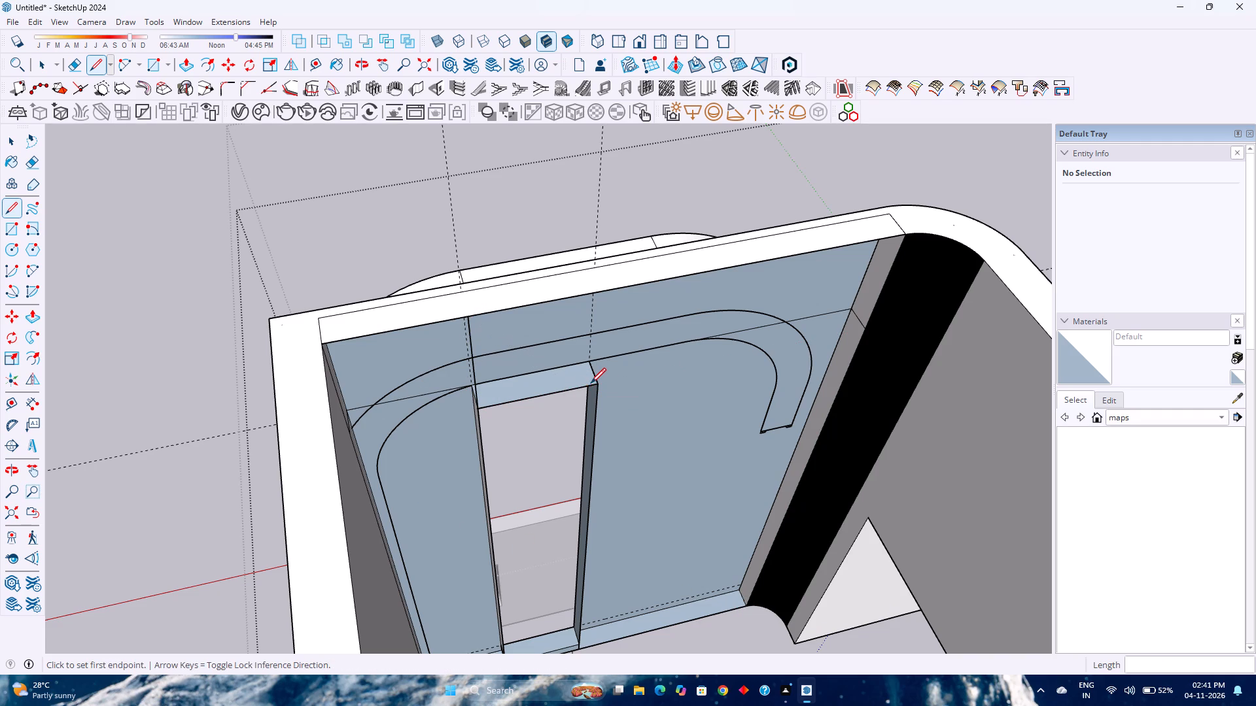
left_click(601, 380)
left_click(604, 292)
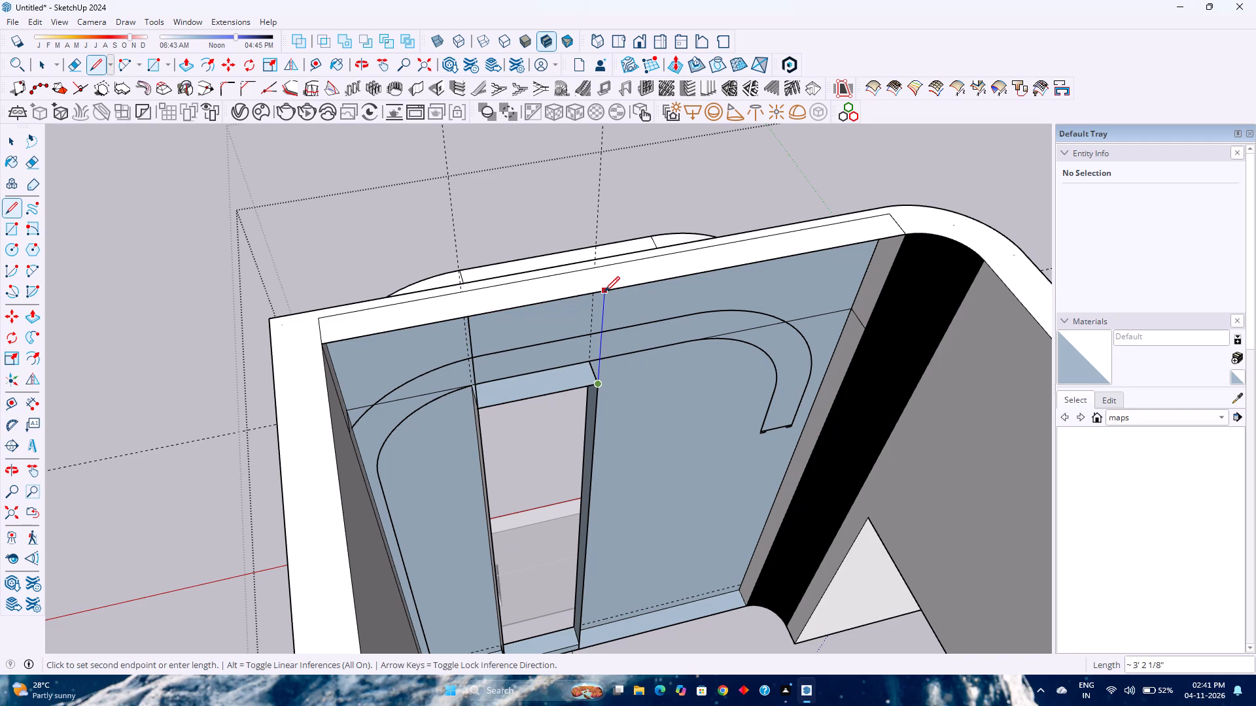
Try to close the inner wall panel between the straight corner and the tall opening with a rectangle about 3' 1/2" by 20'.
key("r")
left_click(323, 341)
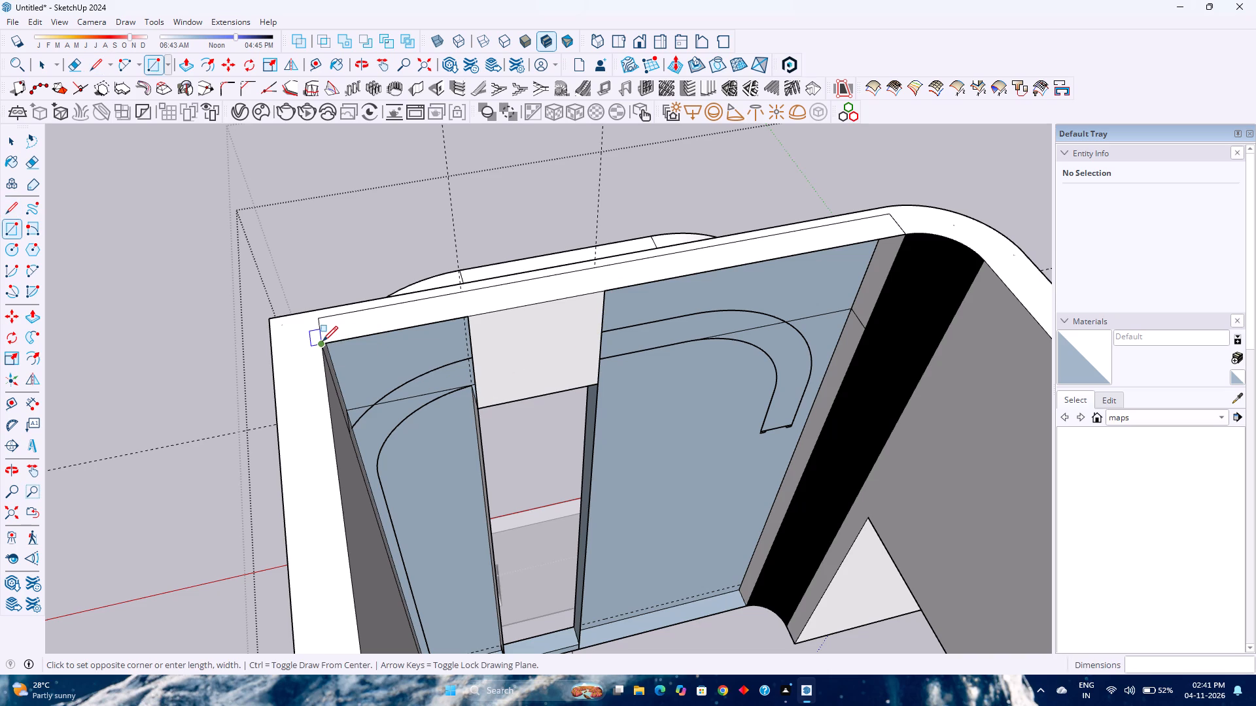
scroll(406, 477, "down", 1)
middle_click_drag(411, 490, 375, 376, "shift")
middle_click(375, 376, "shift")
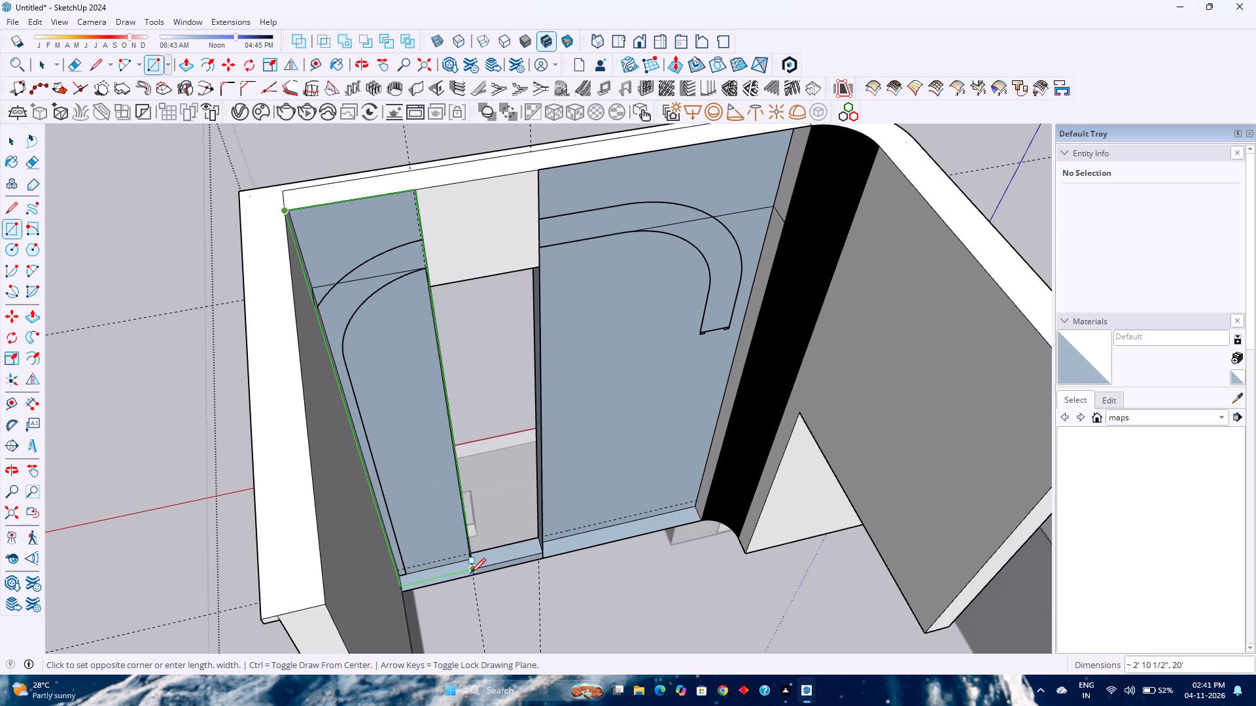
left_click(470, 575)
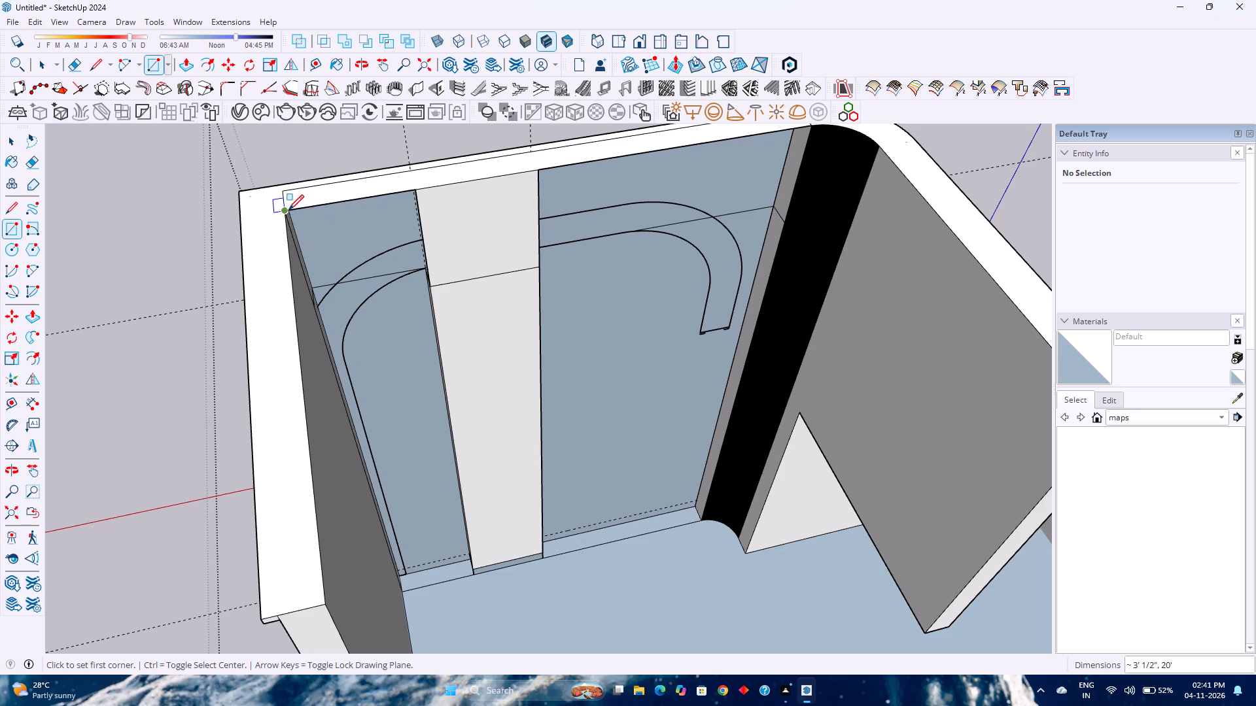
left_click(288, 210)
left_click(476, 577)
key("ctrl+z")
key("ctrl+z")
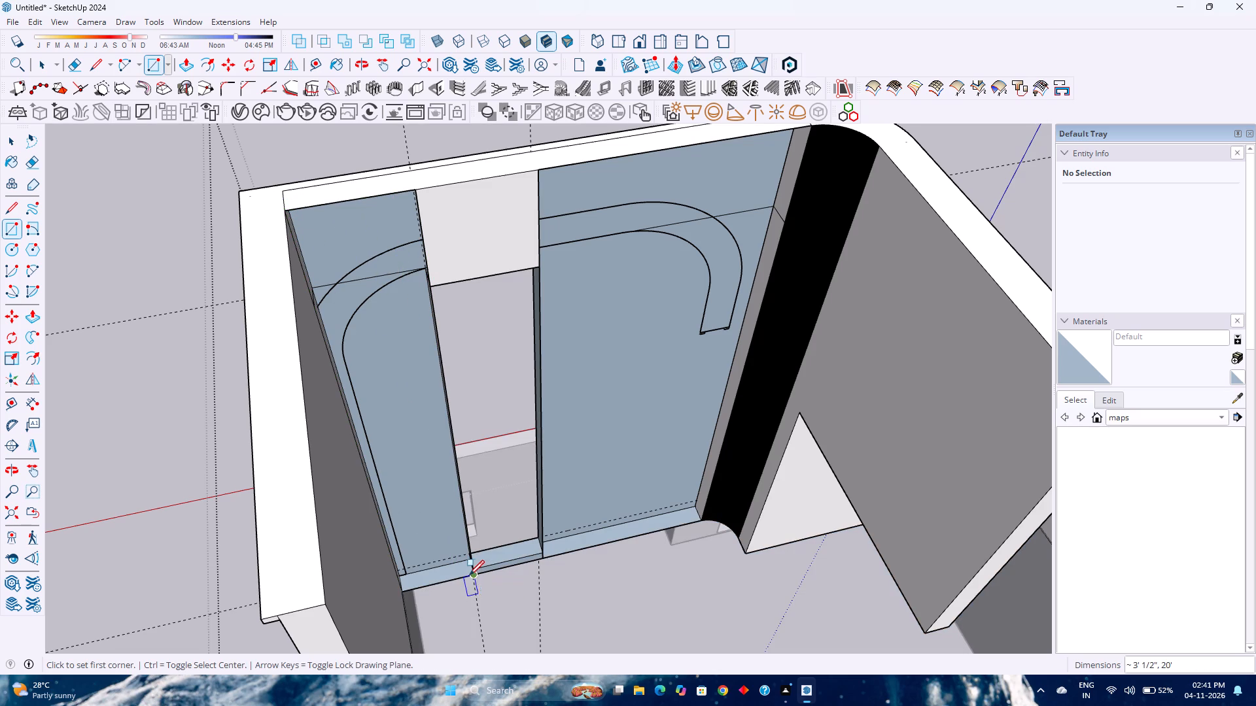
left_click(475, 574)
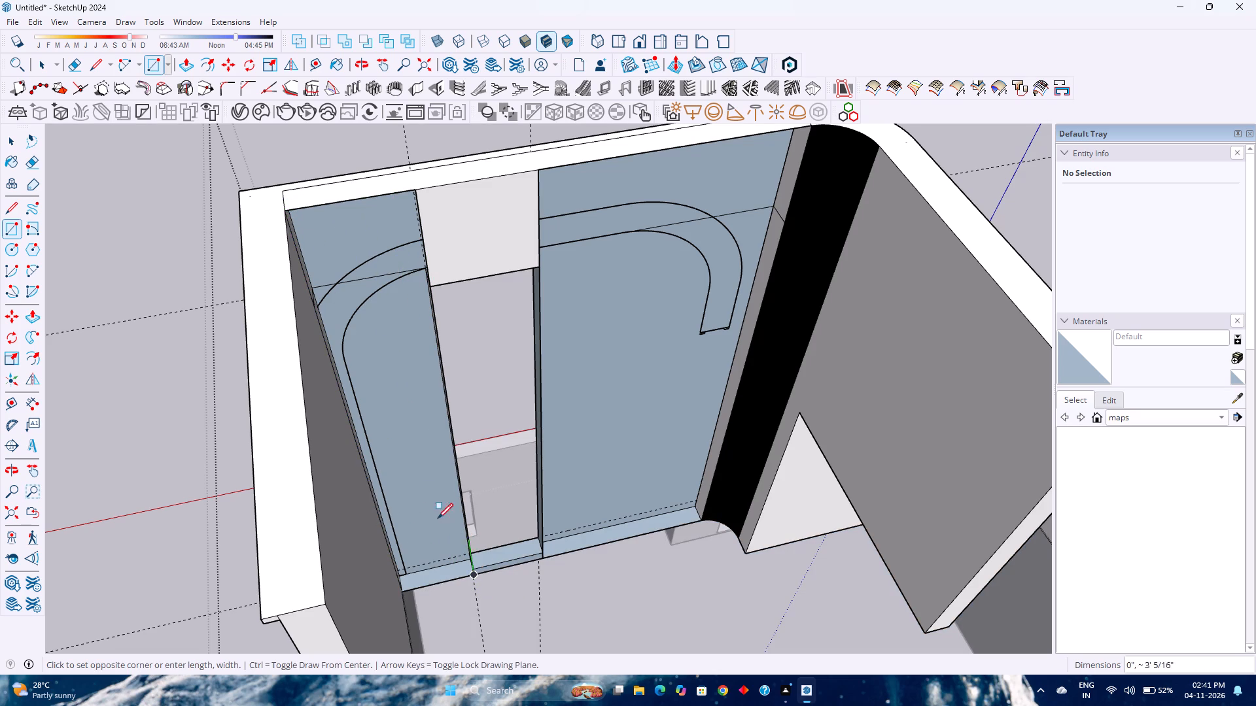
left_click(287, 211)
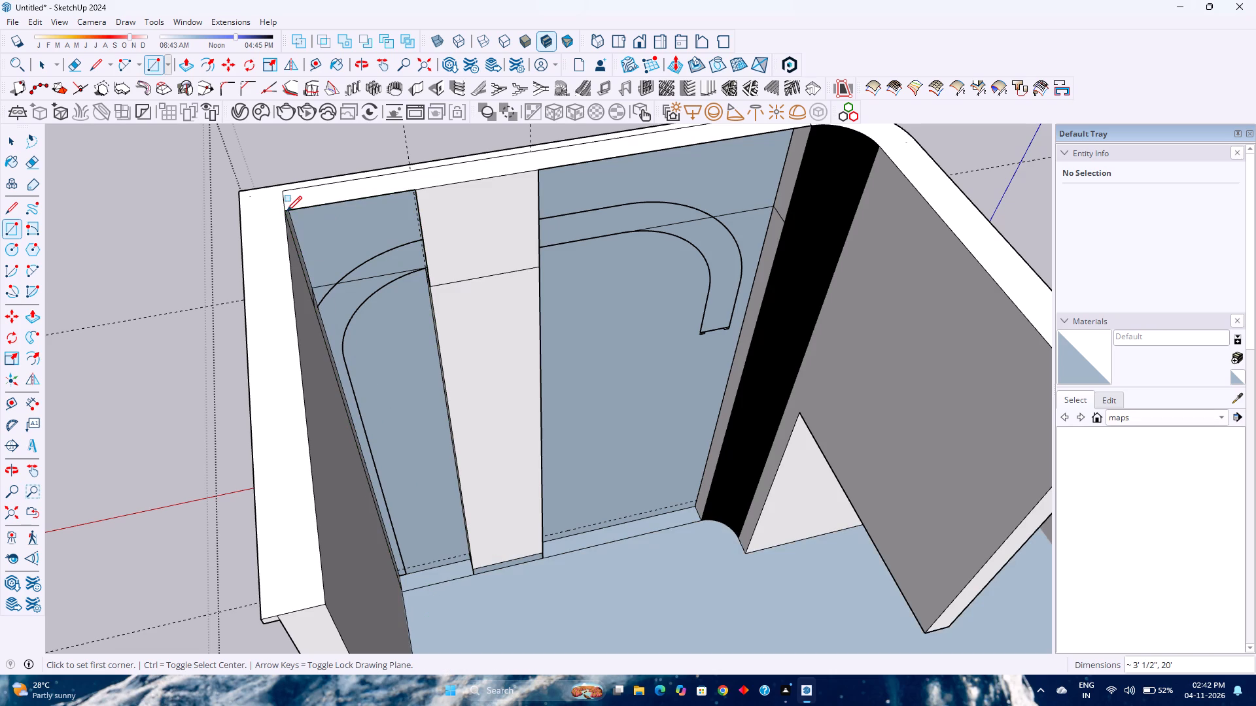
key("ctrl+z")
Push the narrow inner strip of the front wall's top face down about 3' 2 1/8", level with the tall opening's top.
key("space")
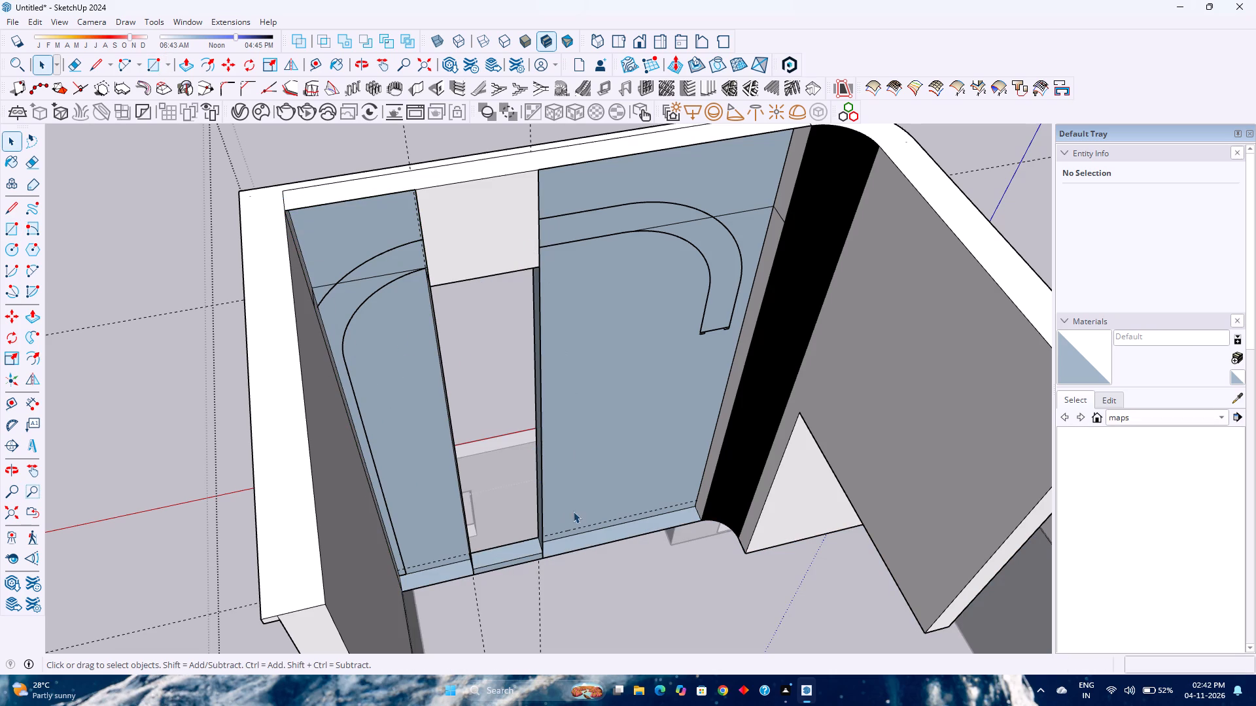
middle_click_drag(584, 511, 682, 543)
middle_click(682, 543)
scroll(682, 543, "down", 3)
middle_click_drag(694, 509, 436, 488, "shift")
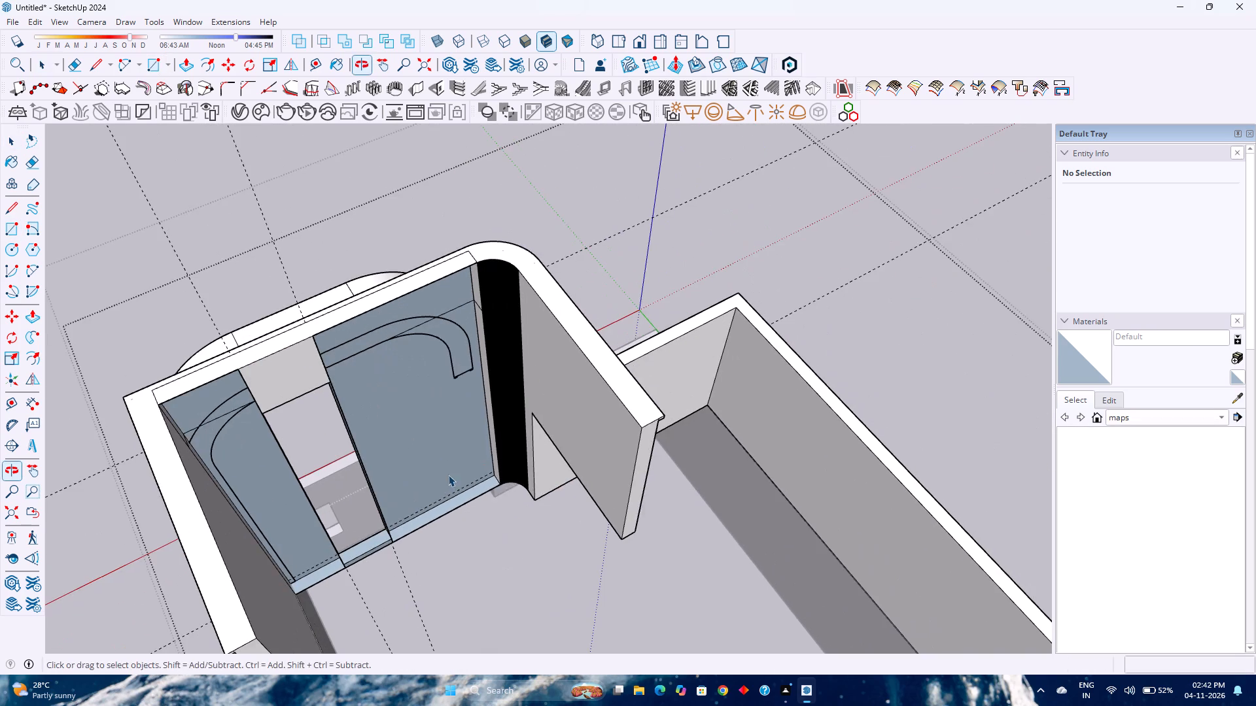
middle_click_drag(438, 428, 481, 455, "shift")
left_click(483, 316)
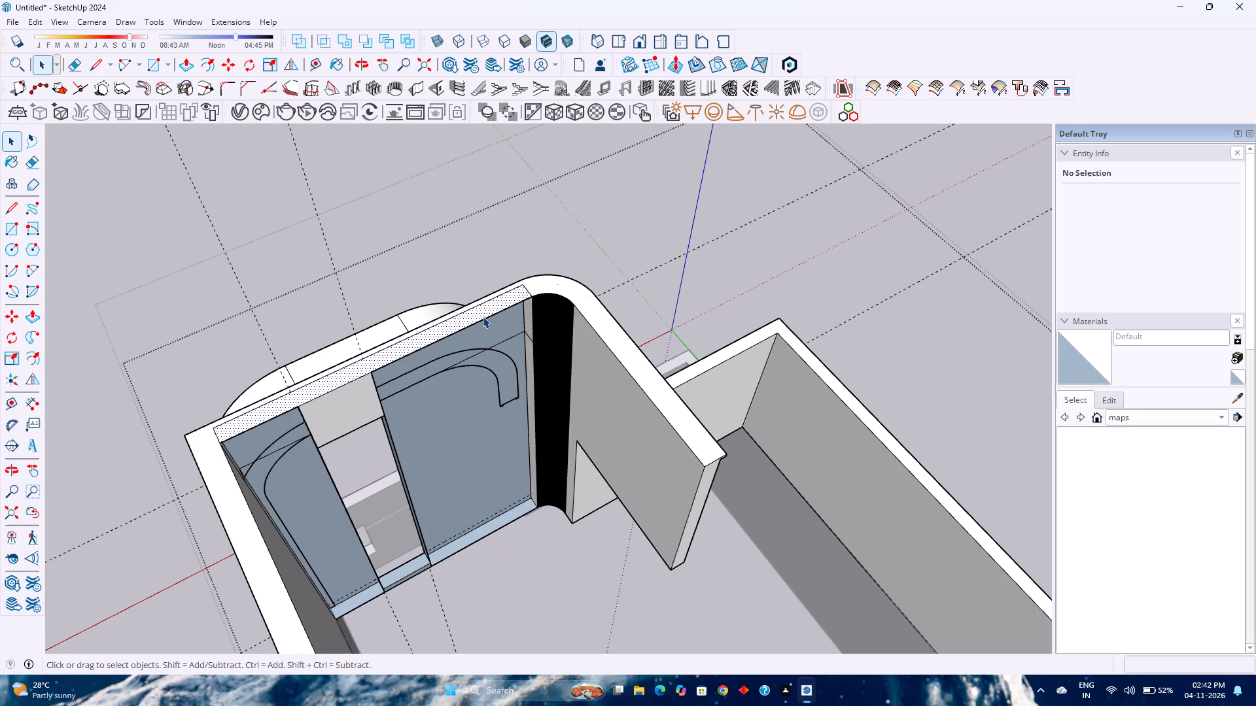
key("p")
left_click(482, 316)
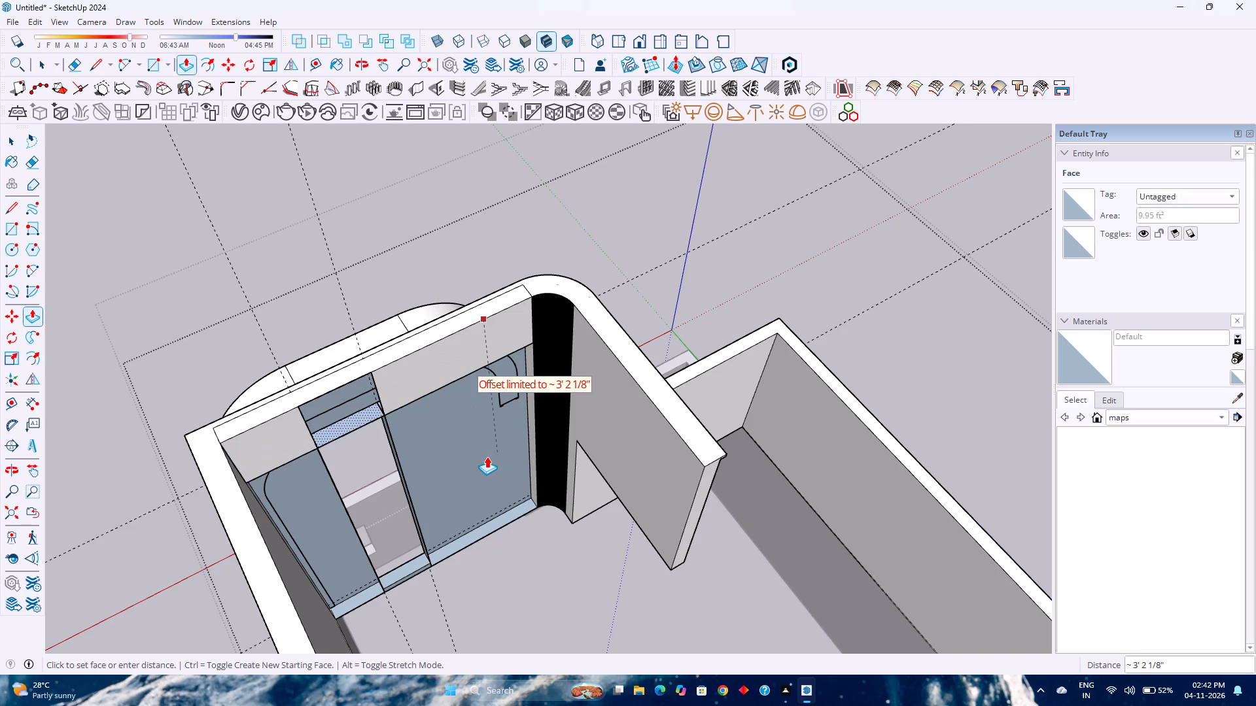
left_click(487, 456)
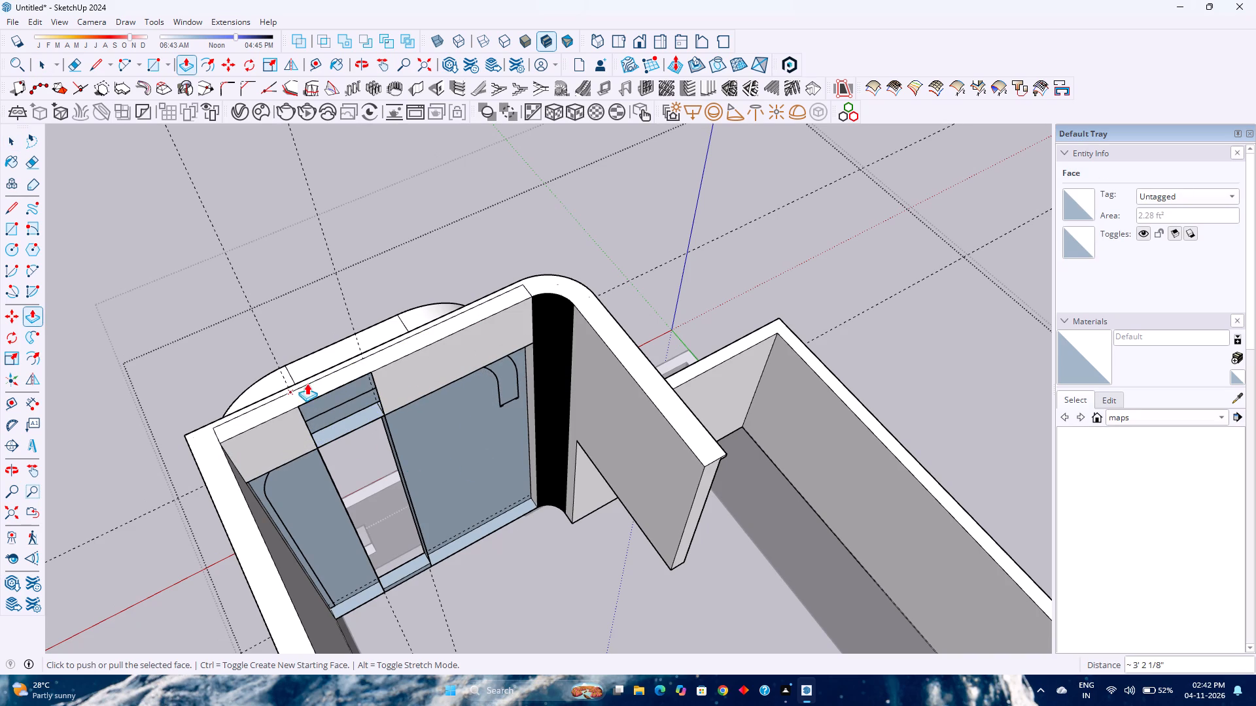
Pull the underside of the inner wall strip between the tall opening and the rounded corner down about 16' 9 7/8" to the wall's bottom.
middle_click_drag(414, 433, 371, 349)
middle_click_drag(408, 388, 436, 445, "shift")
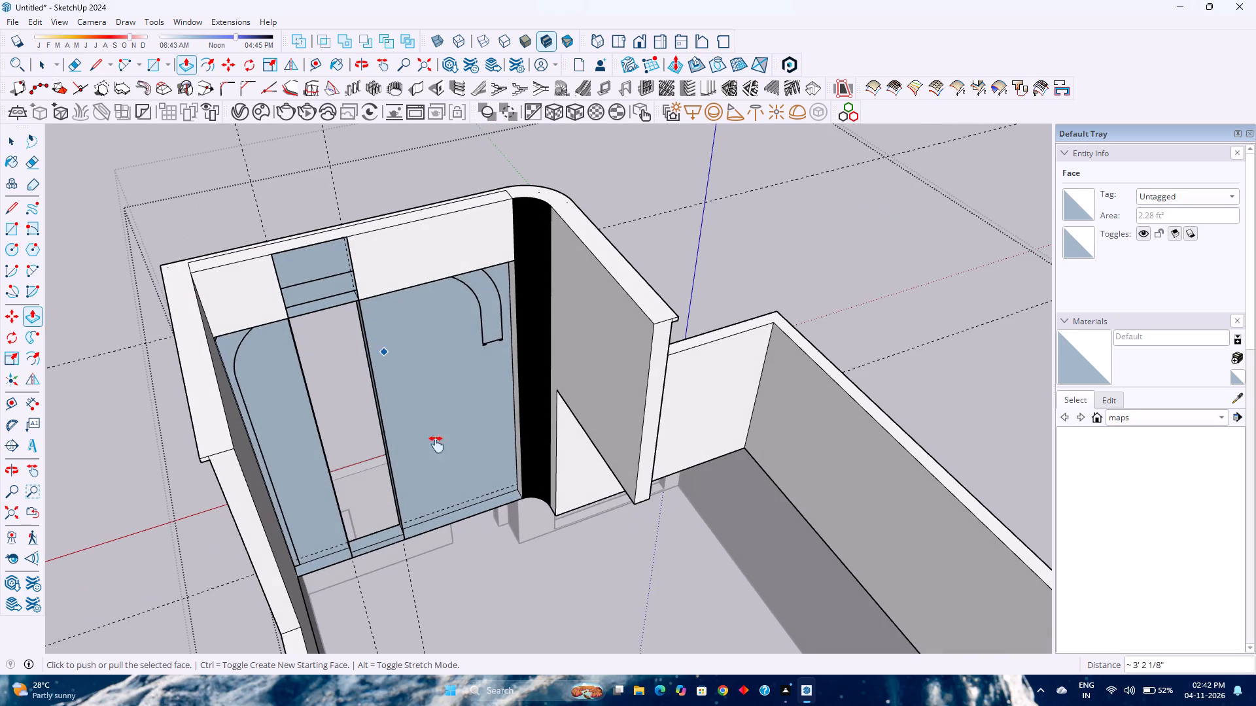
middle_click_drag(436, 445, 455, 513, "shift")
middle_click_drag(370, 434, 397, 345)
scroll(443, 356, "up", 8)
middle_click_drag(452, 400, 481, 331)
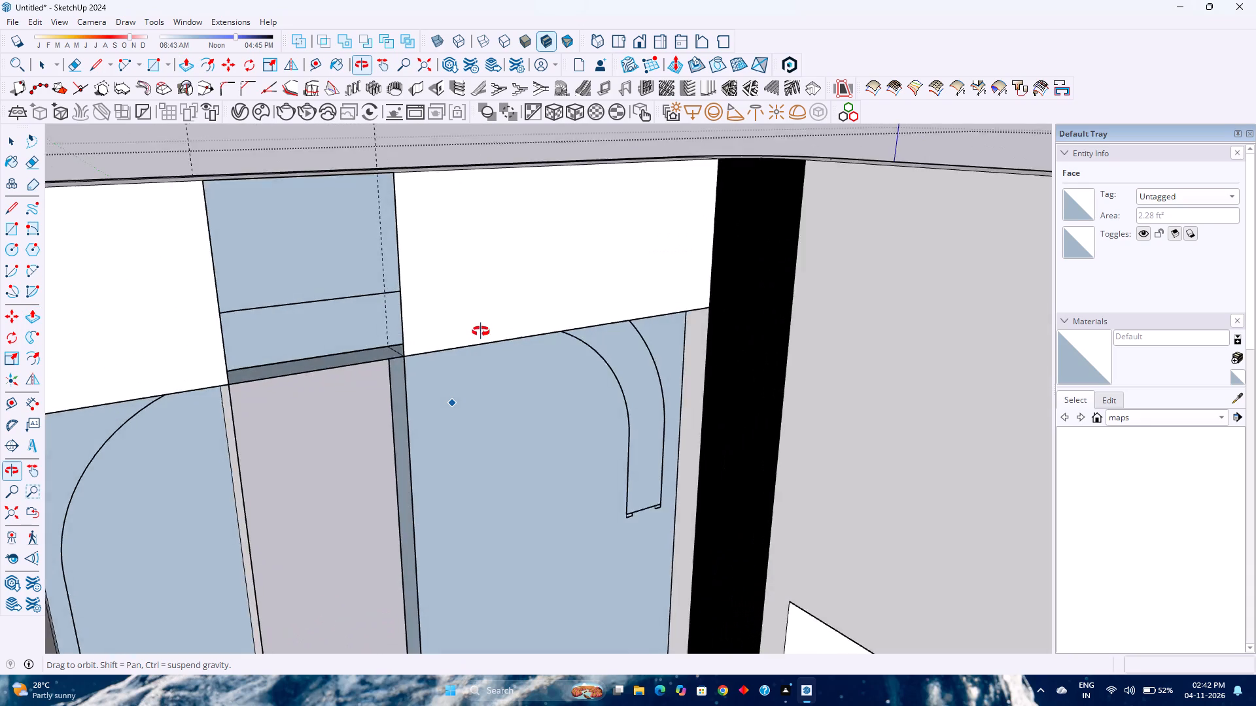
middle_click_drag(481, 331, 510, 307)
middle_click_drag(499, 367, 489, 340)
middle_click(489, 336)
middle_click_drag(489, 331, 488, 314)
scroll(484, 314, "up", 2)
scroll(516, 287, "up", 1, "shift")
middle_click_drag(516, 287, 498, 394, "shift")
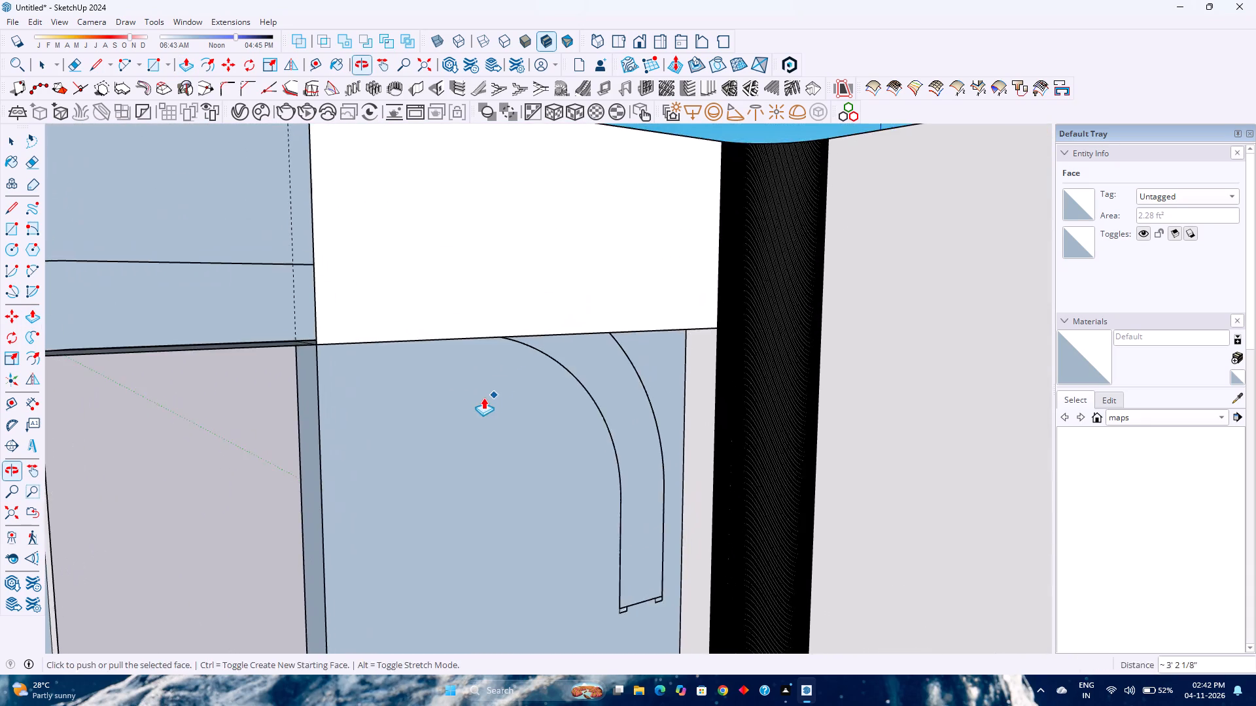
middle_click_drag(483, 397, 512, 299)
key("Escape")
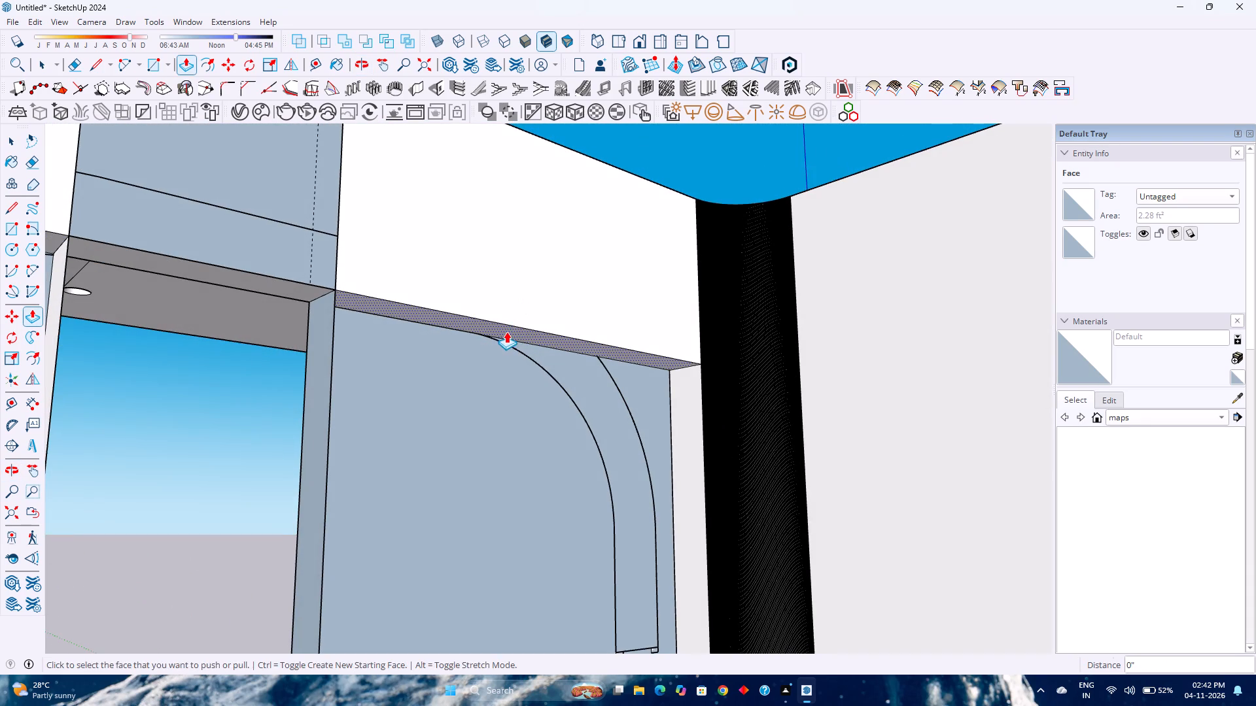
left_click(506, 331)
scroll(506, 409, "down", 8)
middle_click_drag(504, 409, 496, 357, "shift")
middle_click(496, 357, "shift")
middle_click_drag(497, 356, 434, 463)
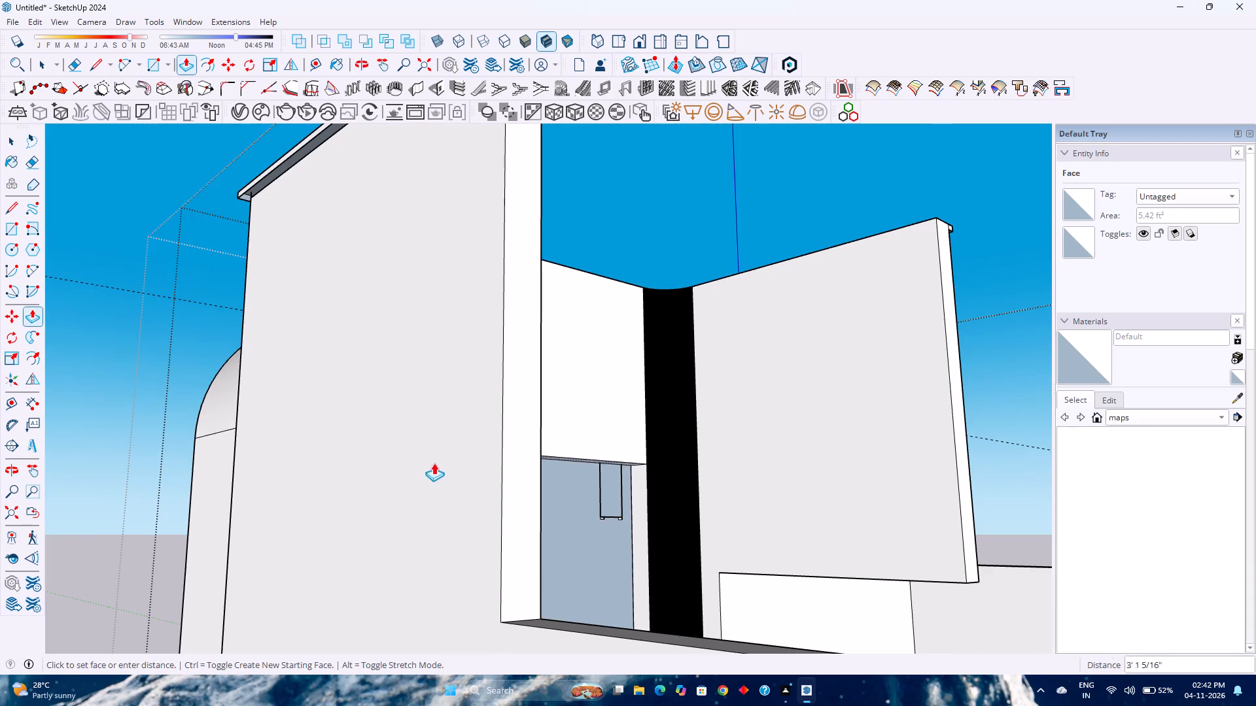
middle_click_drag(434, 463, 410, 497)
middle_click_drag(601, 398, 497, 363, "shift")
middle_click_drag(502, 355, 430, 504)
middle_click_drag(454, 490, 471, 364, "shift")
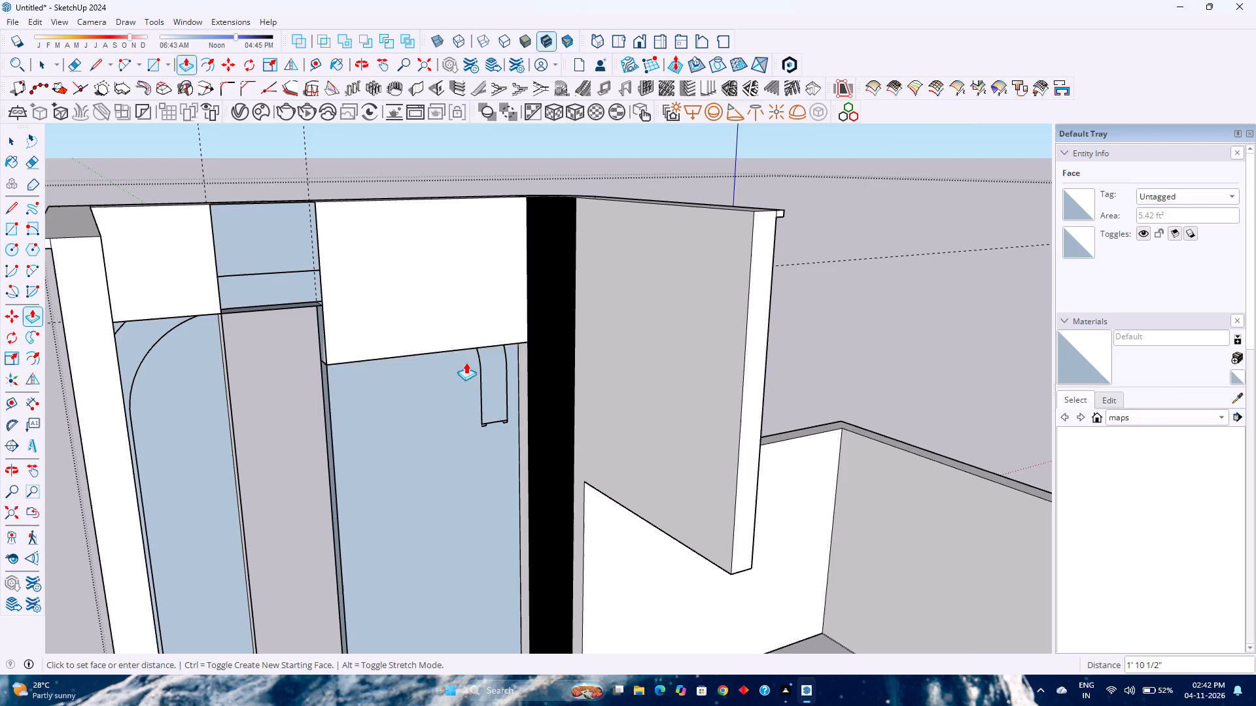
middle_click_drag(464, 415, 486, 324, "shift")
middle_click_drag(506, 297, 490, 501)
middle_click_drag(473, 526, 504, 309, "shift")
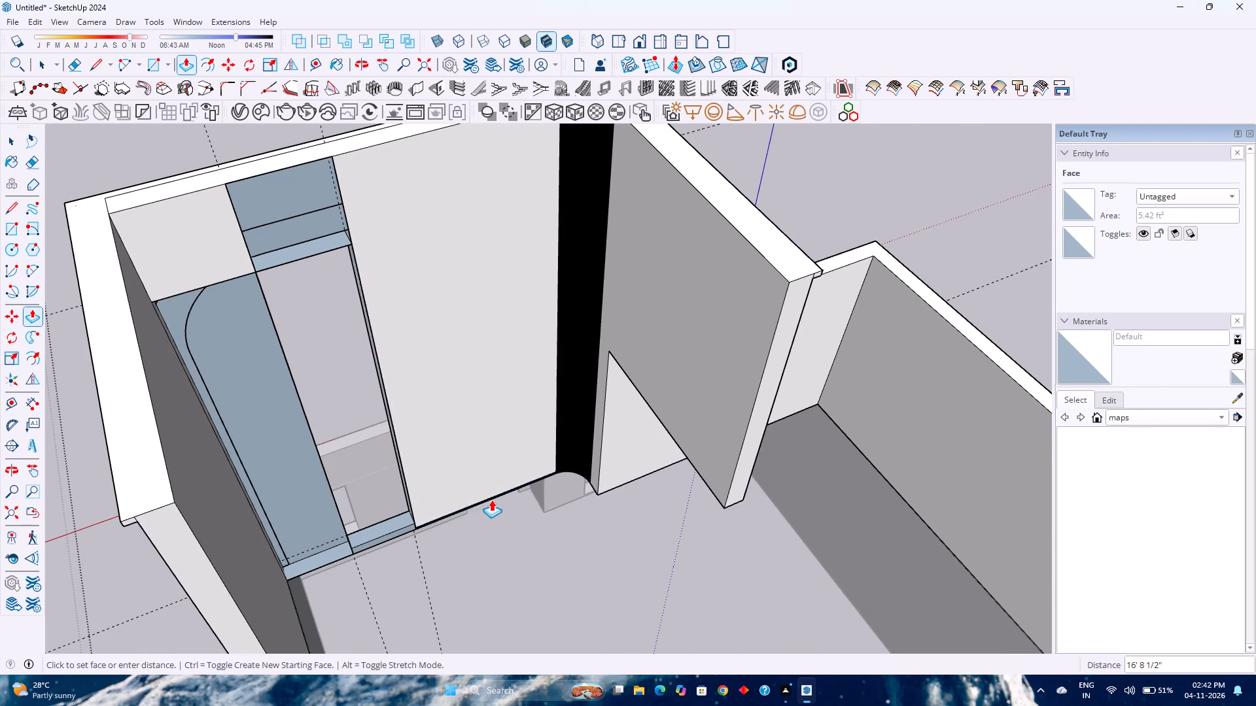
left_click(491, 500)
Repeat the same downward pull, about 16' 9 7/8", on the strip's underside between the straight corner and the tall opening.
middle_click_drag(359, 483, 397, 463)
middle_click_drag(412, 461, 432, 517, "shift")
middle_click_drag(364, 486, 248, 429)
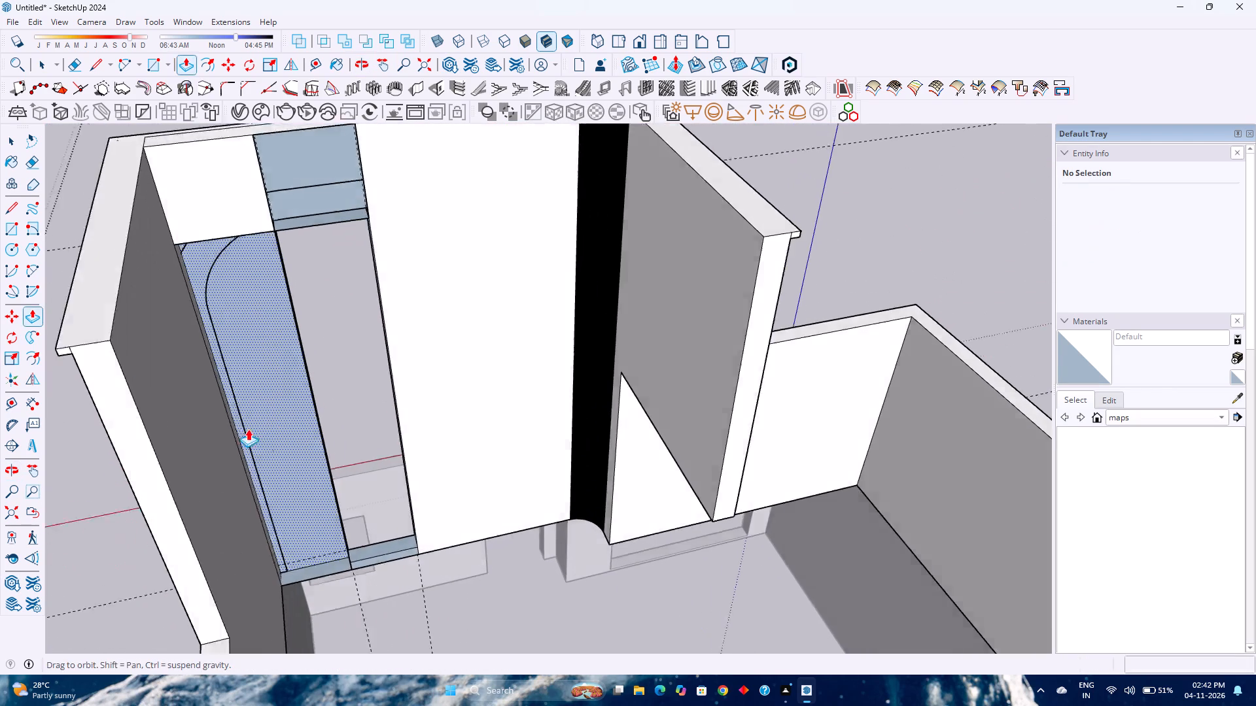
middle_click_drag(248, 429, 255, 433)
middle_click(248, 429)
scroll(228, 334, "up", 2)
scroll(222, 299, "up", 2, "shift")
middle_click_drag(228, 300, 290, 405, "shift")
middle_click_drag(274, 358, 295, 286)
scroll(319, 259, "up", 2)
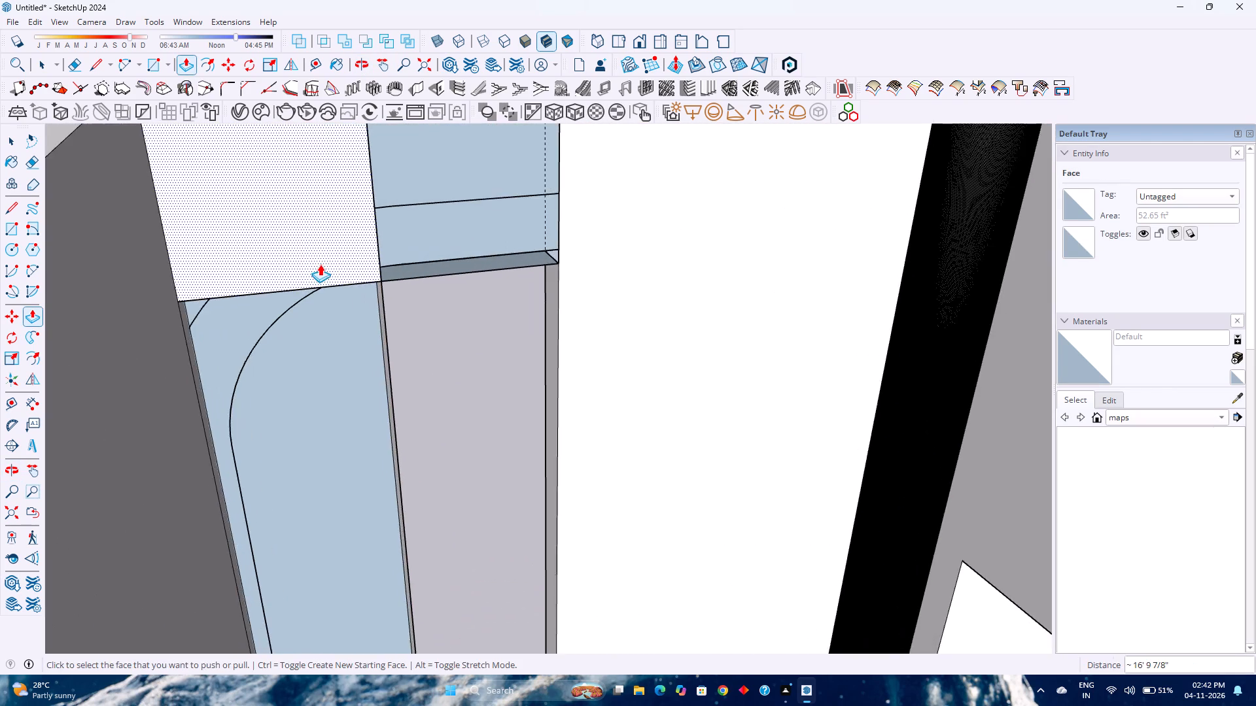
scroll(320, 264, "up", 3)
middle_click_drag(319, 294, 194, 264)
middle_click_drag(190, 263, 183, 261)
middle_click(183, 261)
scroll(183, 261, "up", 3)
middle_click(183, 261)
scroll(213, 259, "down", 5)
middle_click_drag(638, 371, 593, 354)
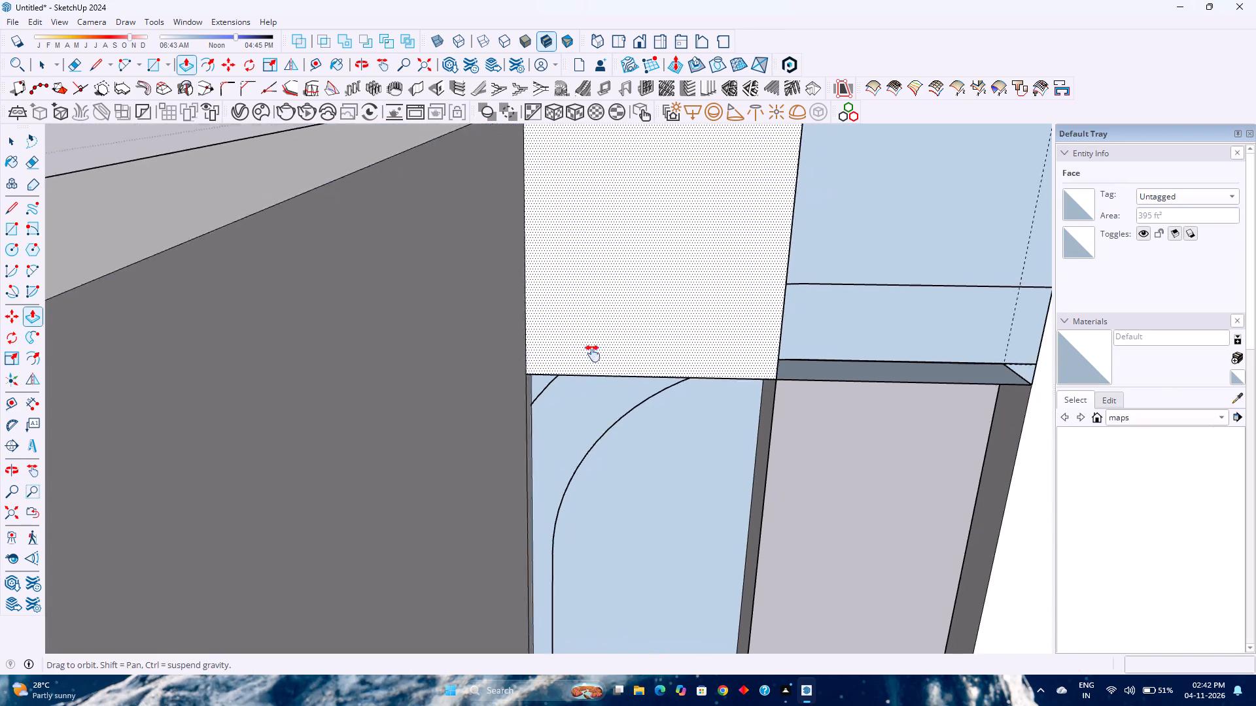
middle_click_drag(593, 354, 417, 313)
middle_click_drag(531, 338, 340, 294)
scroll(428, 327, "up", 2)
middle_click_drag(422, 324, 430, 251)
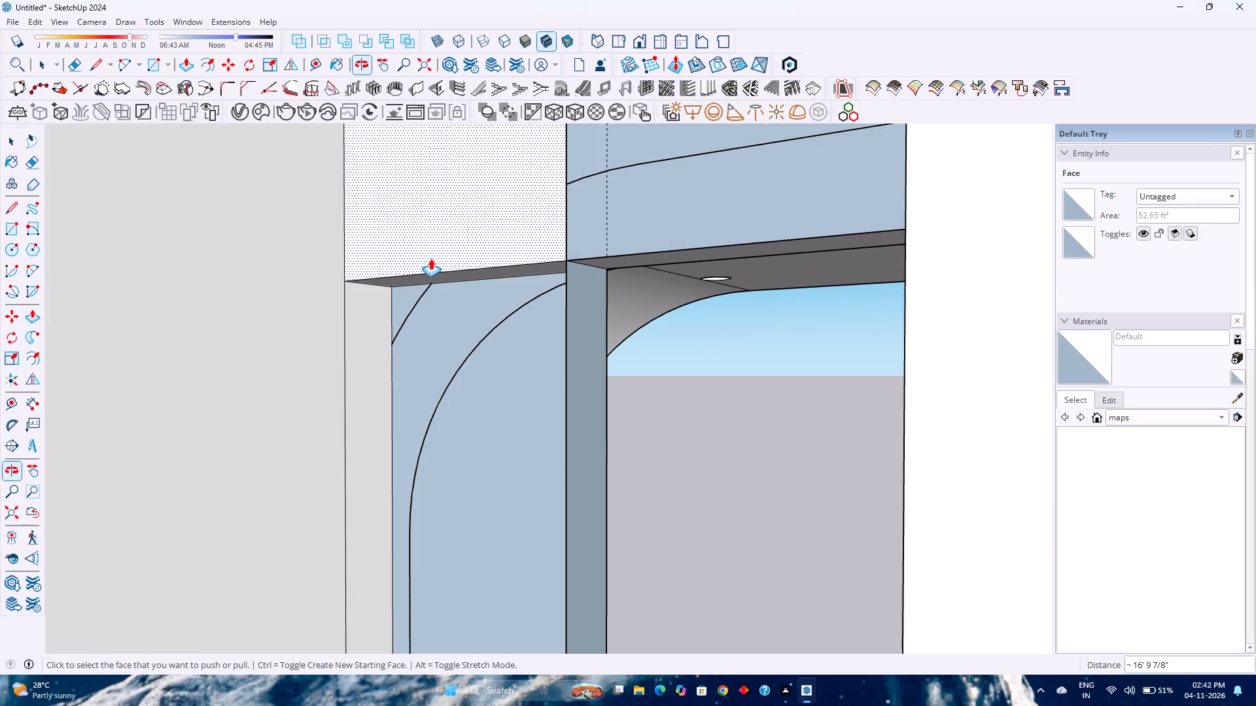
double_click(429, 280)
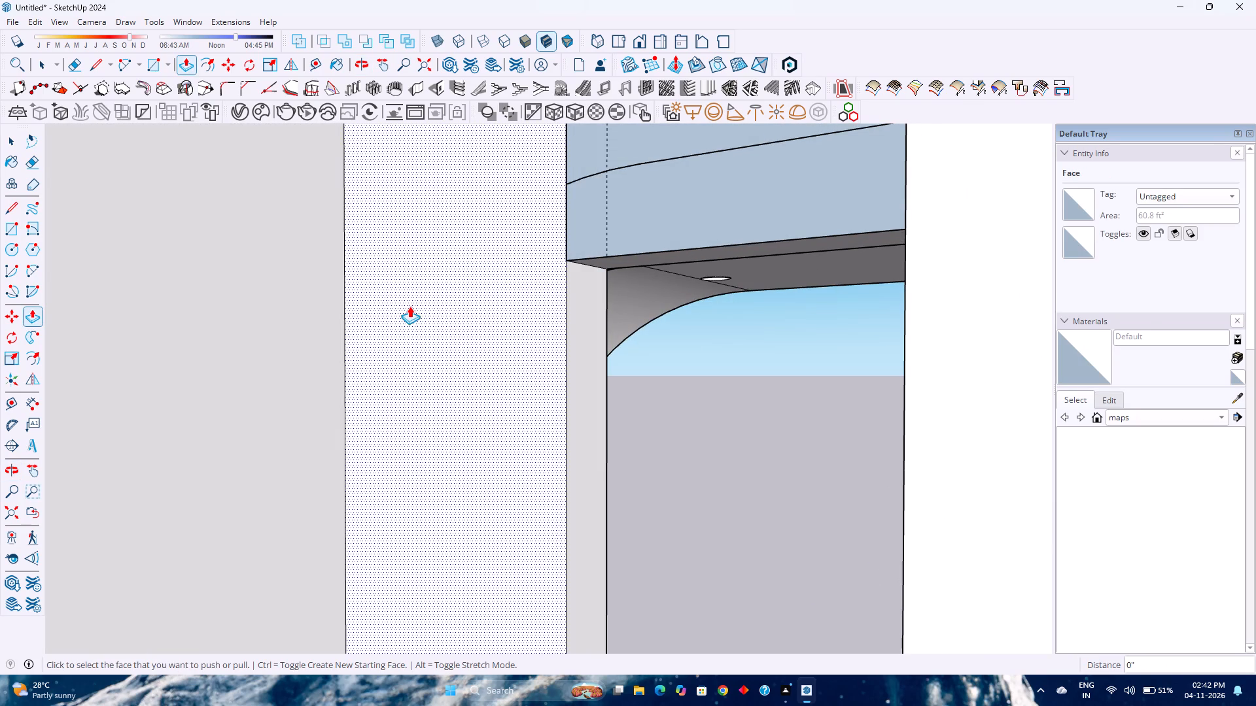
Reverse the narrow face below the tall opening and the opening's sill face so their front sides show.
scroll(400, 313, "down", 3)
middle_click_drag(403, 315, 432, 349)
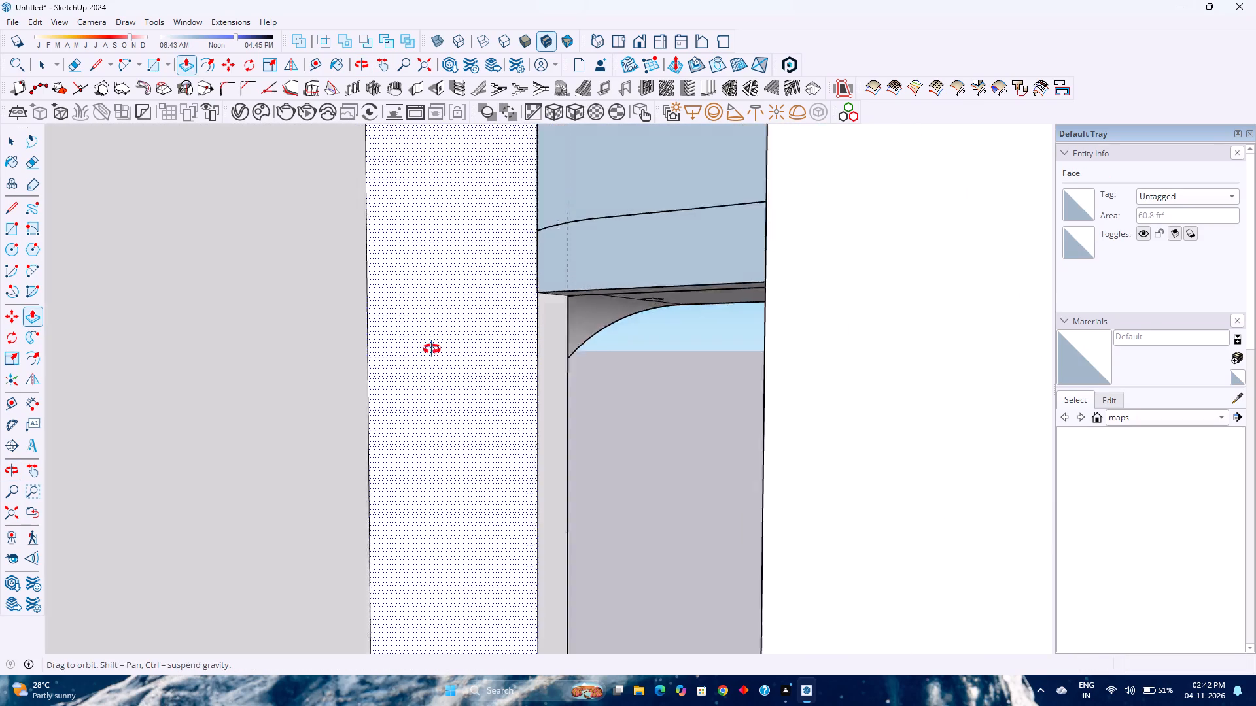
middle_click_drag(432, 349, 460, 441)
scroll(460, 435, "down", 14)
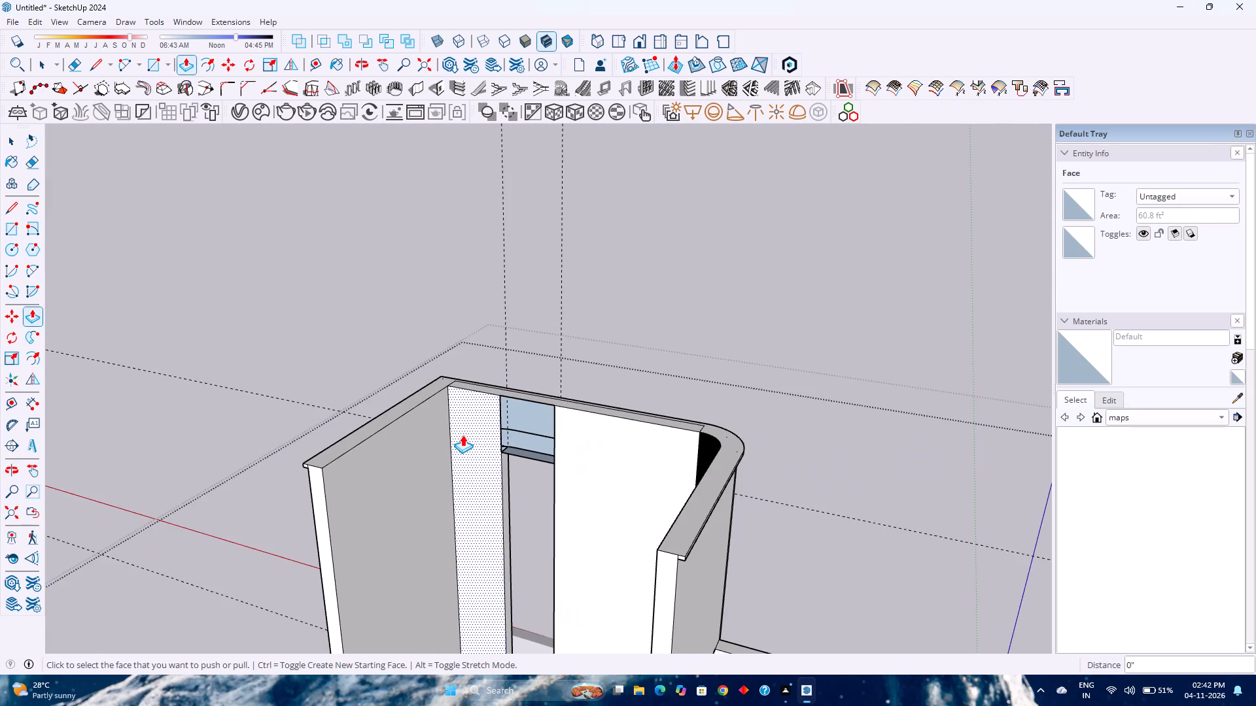
middle_click_drag(462, 435, 451, 391, "shift")
middle_click(451, 384, "shift")
middle_click_drag(560, 412, 587, 416)
middle_click_drag(580, 465, 580, 318, "shift")
middle_click_drag(517, 364, 558, 375)
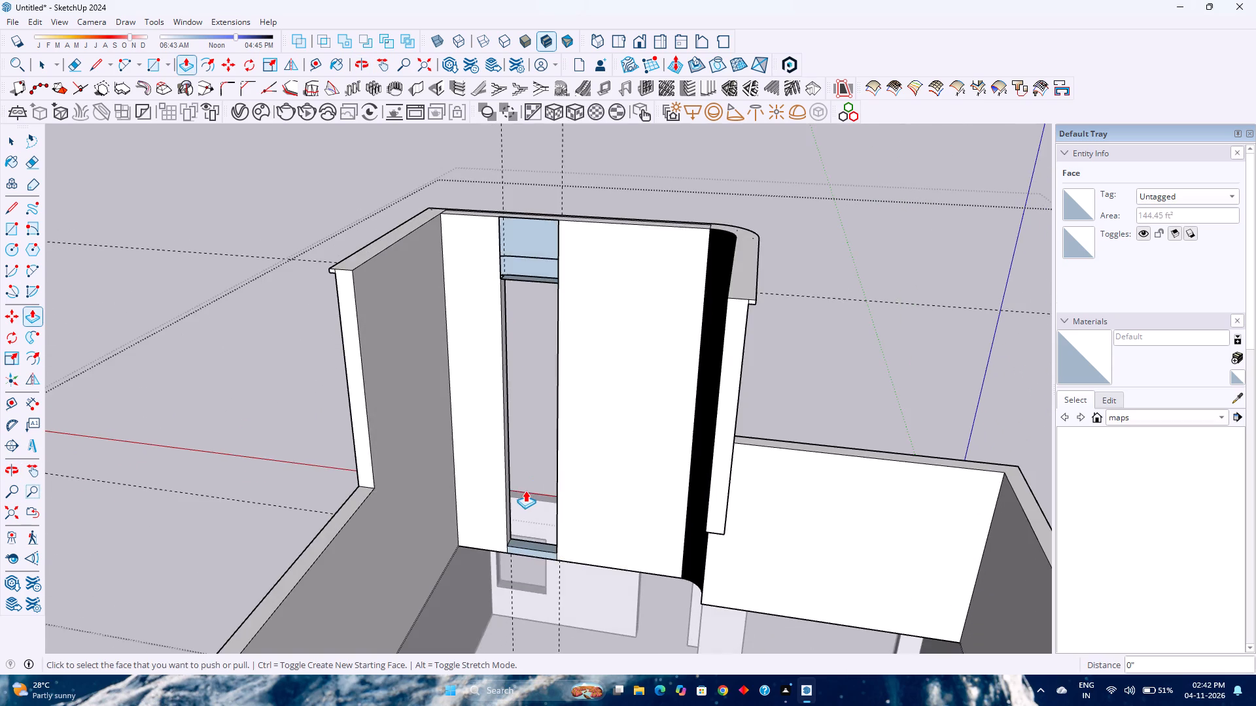
scroll(525, 490, "up", 10)
key("space")
left_click(531, 569)
right_click(530, 569)
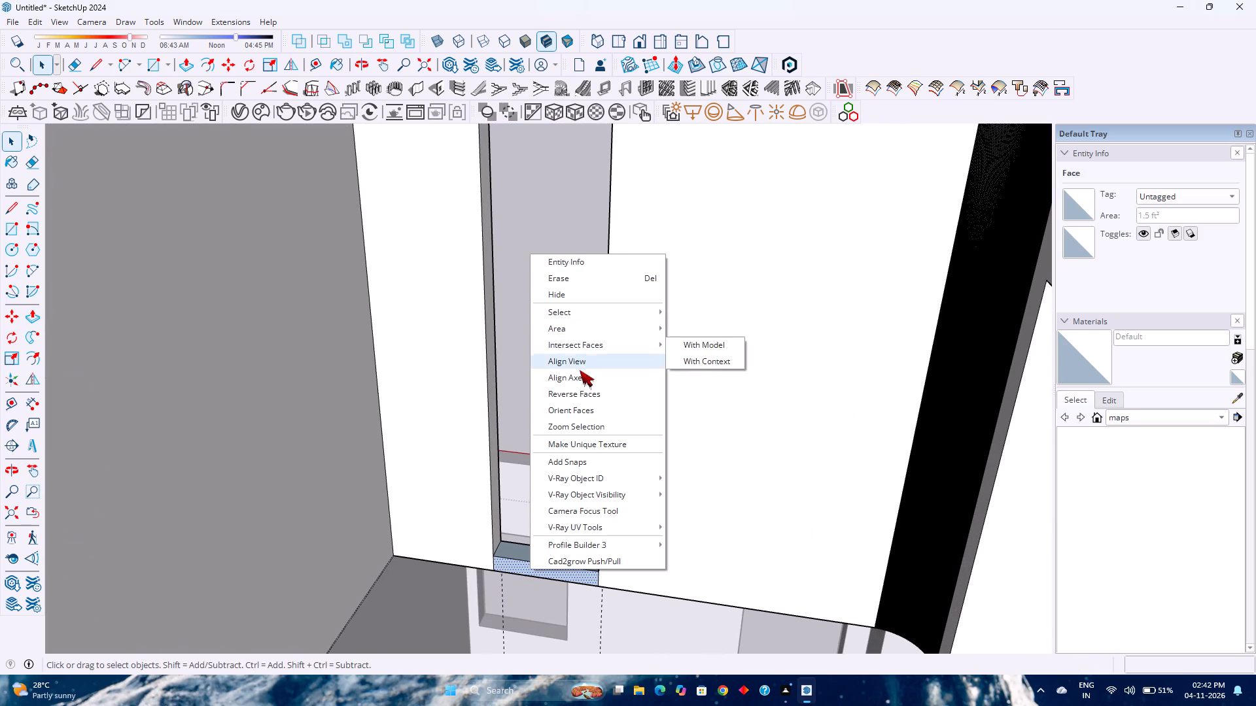
left_click(578, 392)
left_click(542, 557)
right_click(542, 557)
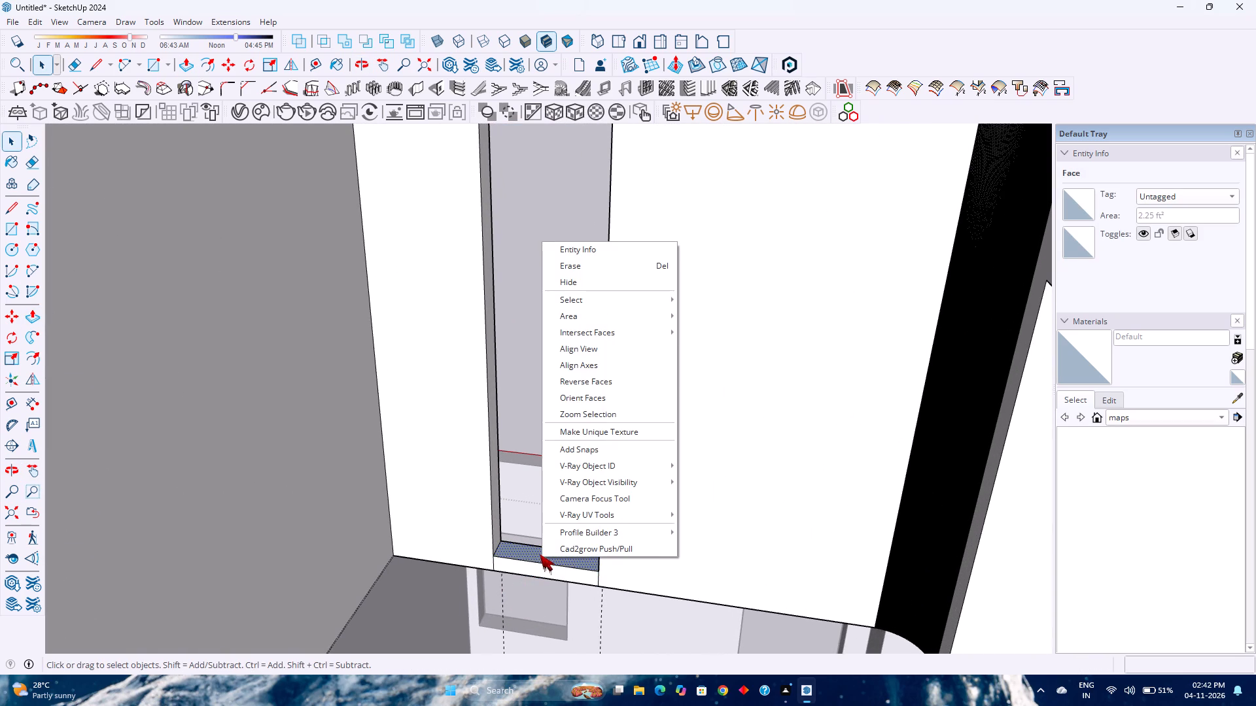
left_click(565, 381)
Draw a rectangle about 3' by 3' 2 1/8" across the gap above the tall opening, flush with the inner wall face.
middle_click_drag(547, 424, 670, 534)
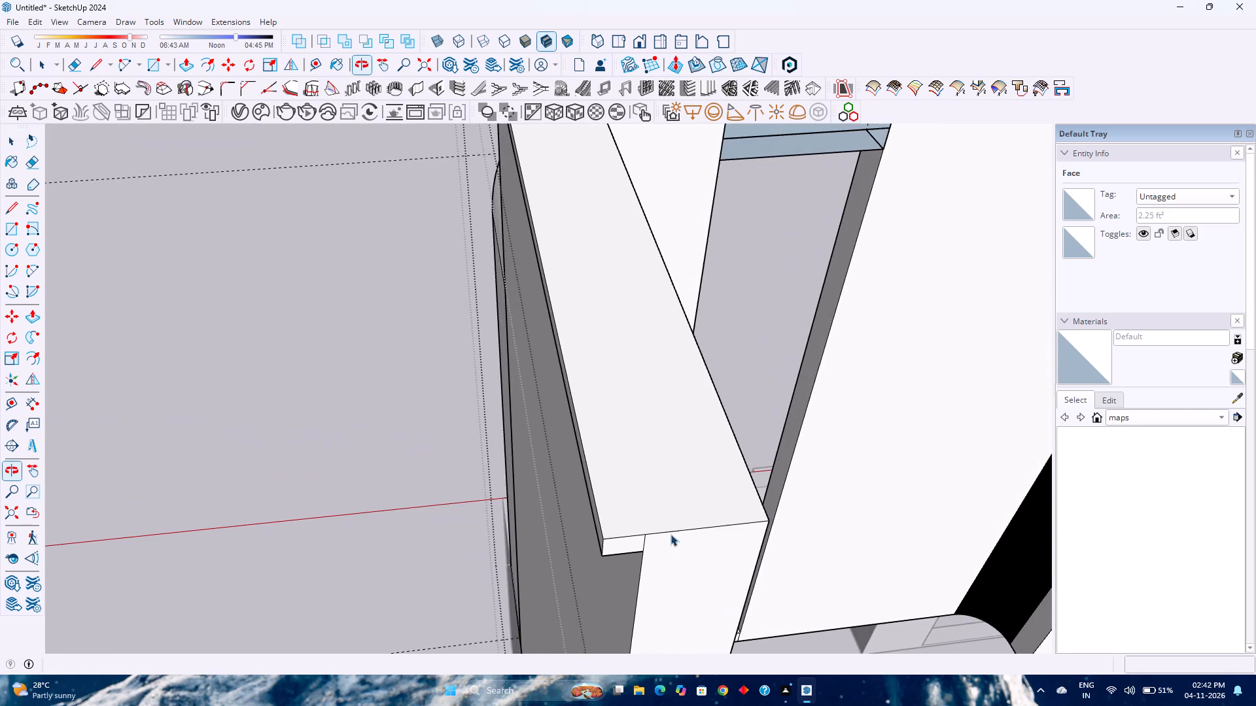
scroll(779, 339, "down", 3)
middle_click_drag(801, 308, 569, 622, "shift")
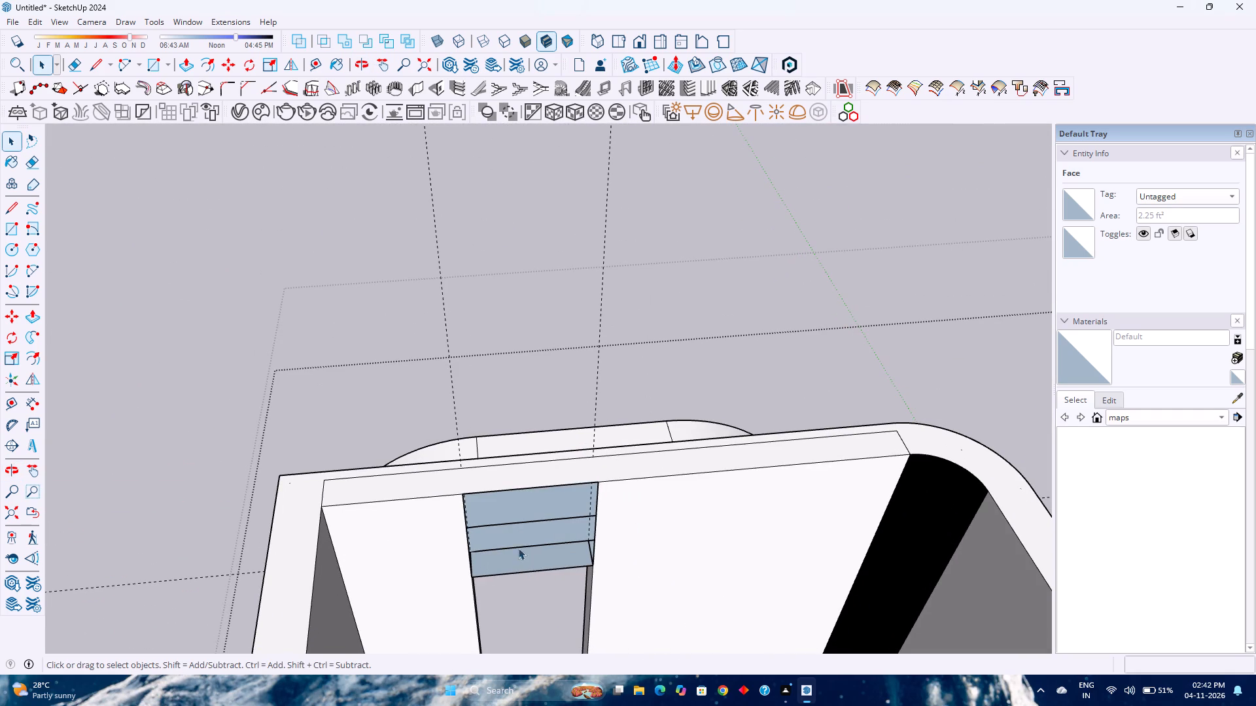
key("r")
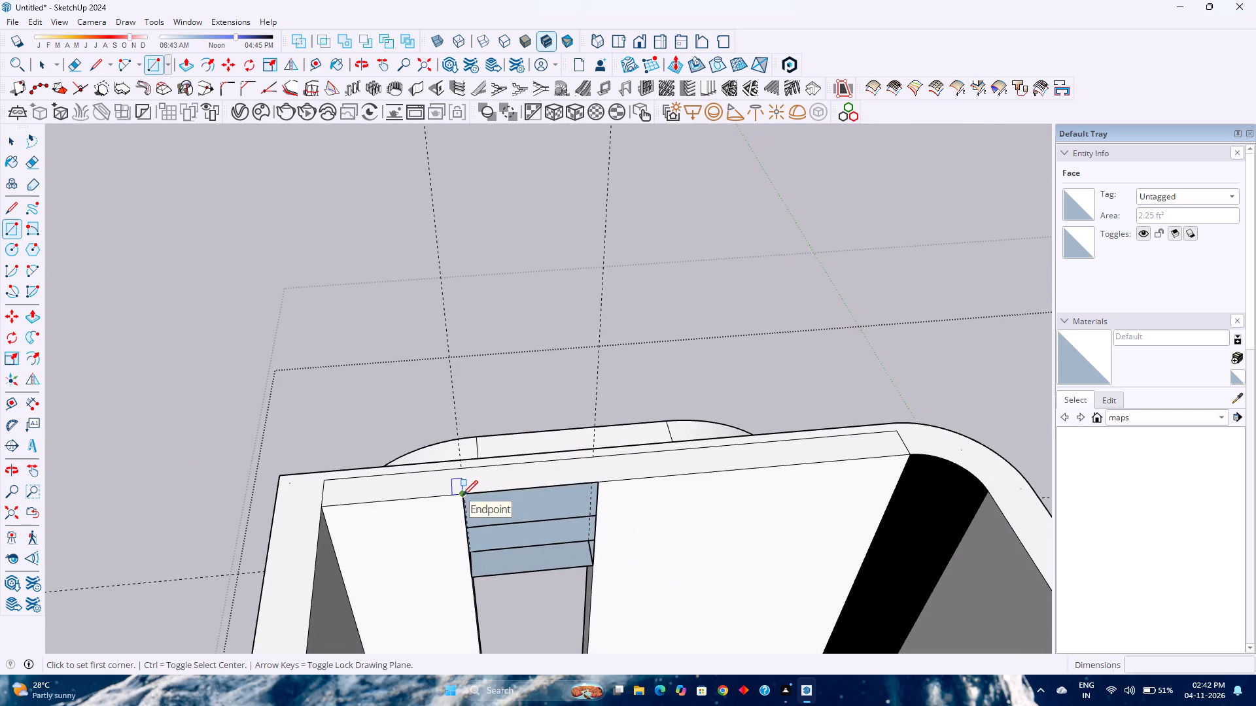
left_click(462, 494)
left_click(591, 569)
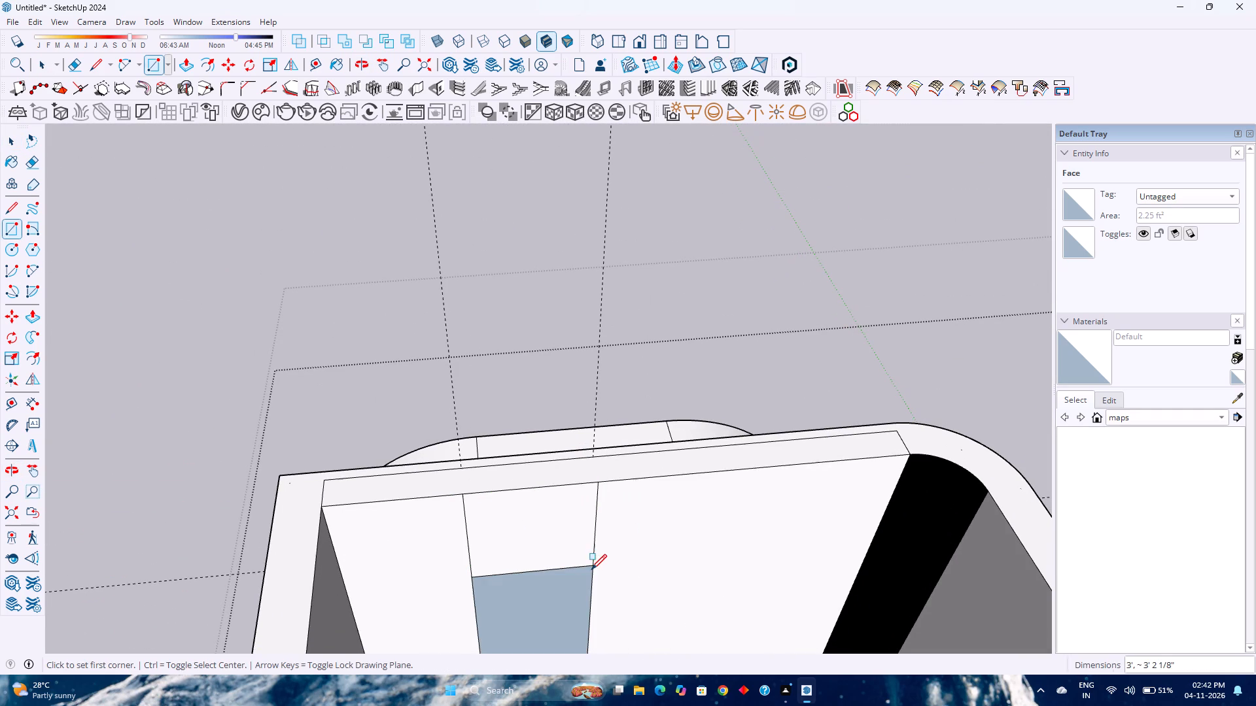
Erase the two vertical edges above the tall opening and the two short ones below it to merge the inner wall face.
key("e")
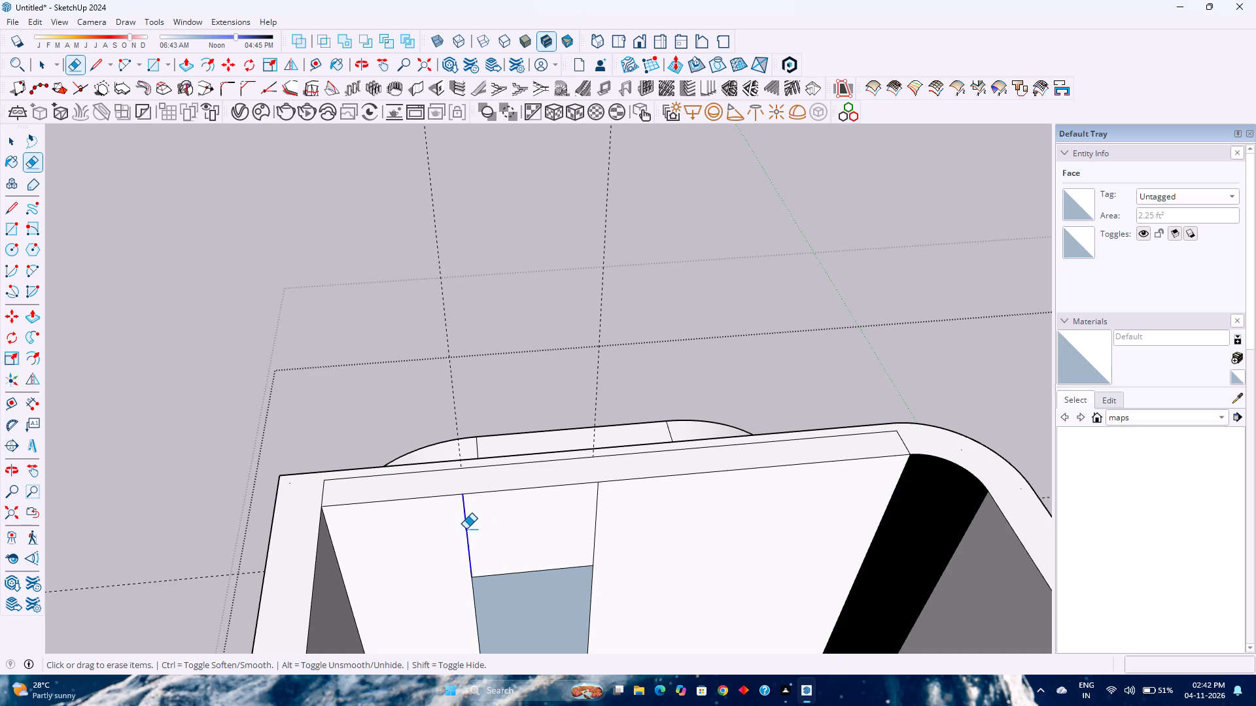
left_click(466, 529)
left_click(595, 513)
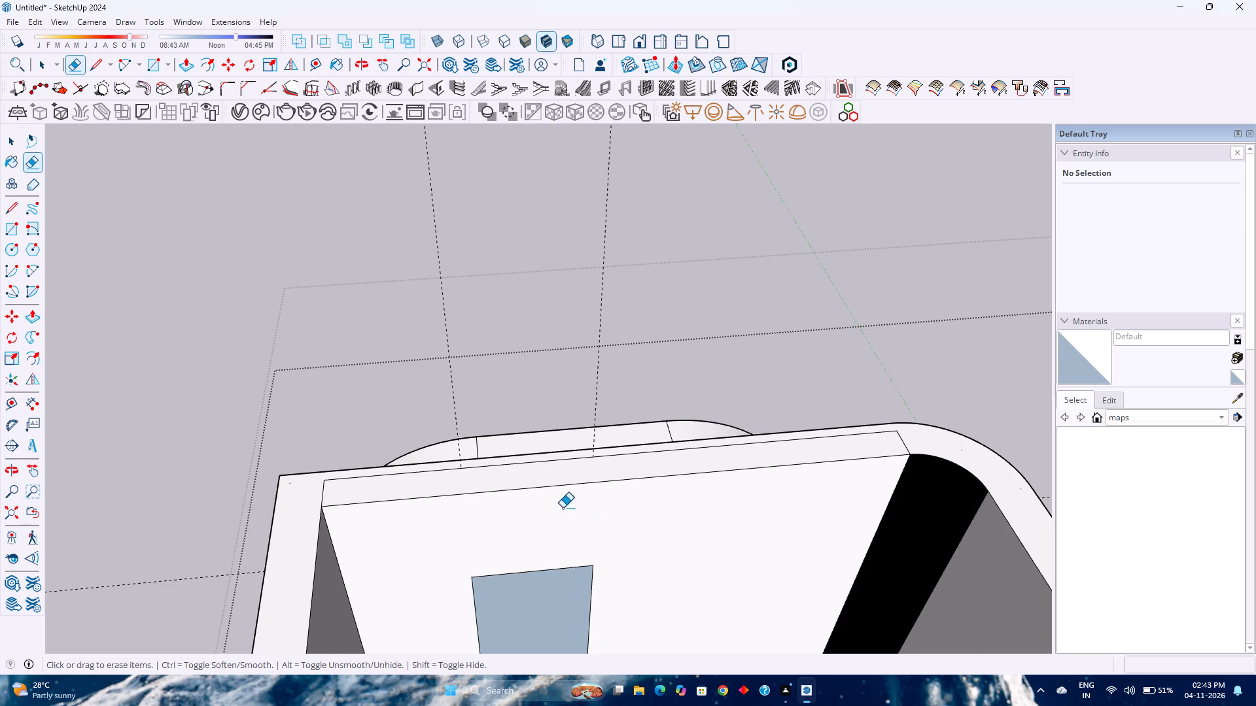
scroll(563, 507, "down", 4)
middle_click_drag(551, 580, 461, 433, "shift")
scroll(461, 396, "down", 4)
middle_click_drag(476, 563, 447, 479, "shift")
scroll(468, 534, "up", 4)
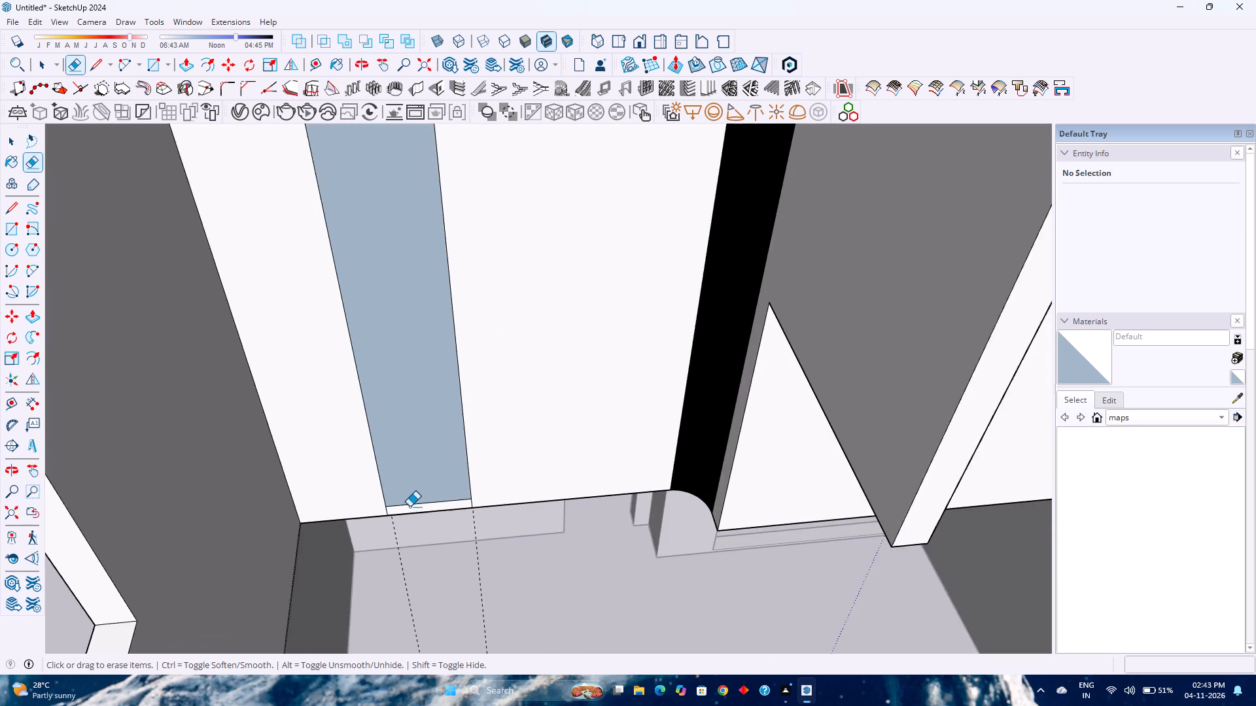
scroll(409, 507, "up", 5)
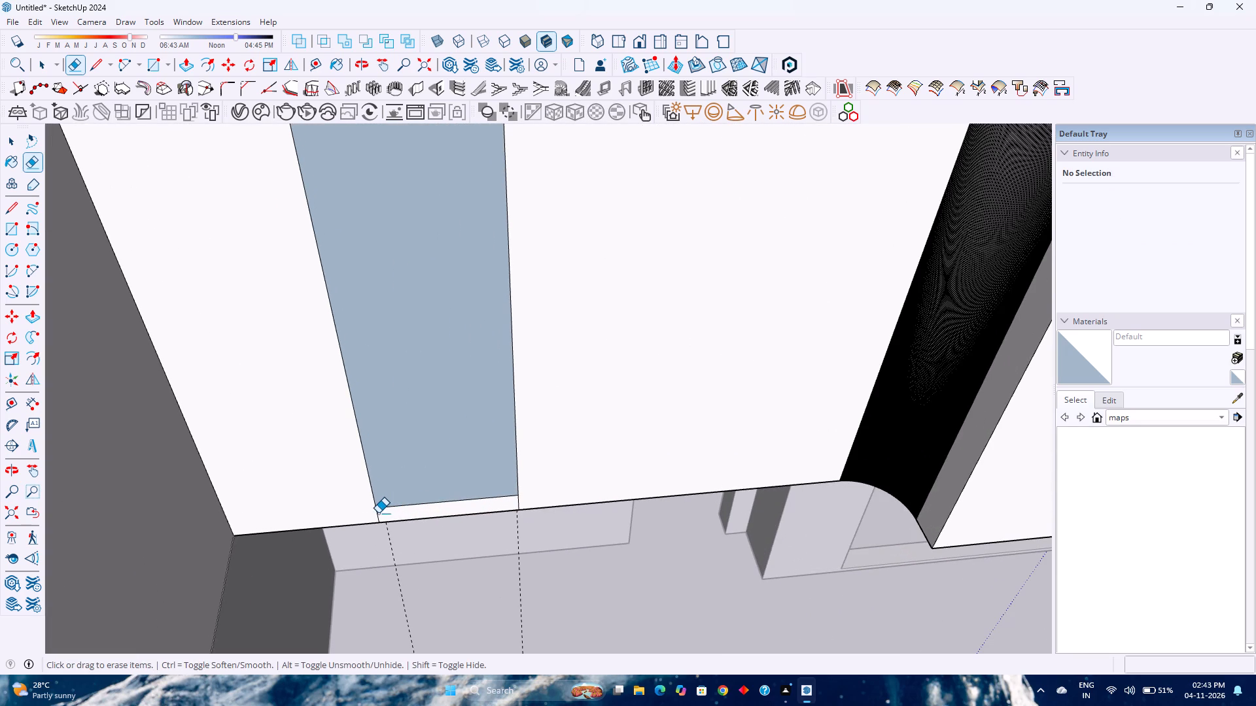
left_click(377, 514)
left_click(517, 504)
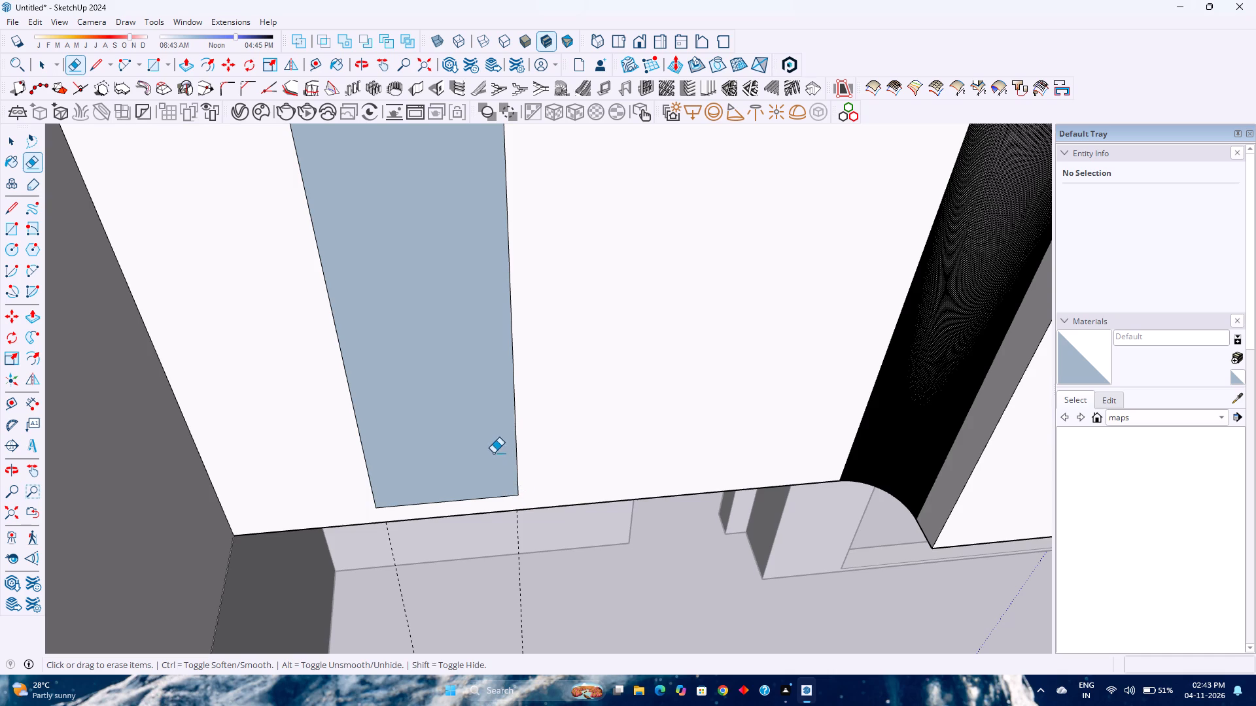
Delete the face covering the tall opening on the inner wall side.
key("space")
left_click(491, 443)
key("Delete")
Examine the front wall, its through-opening and the arched frame from inside and outside the building.
middle_click_drag(458, 468, 506, 541)
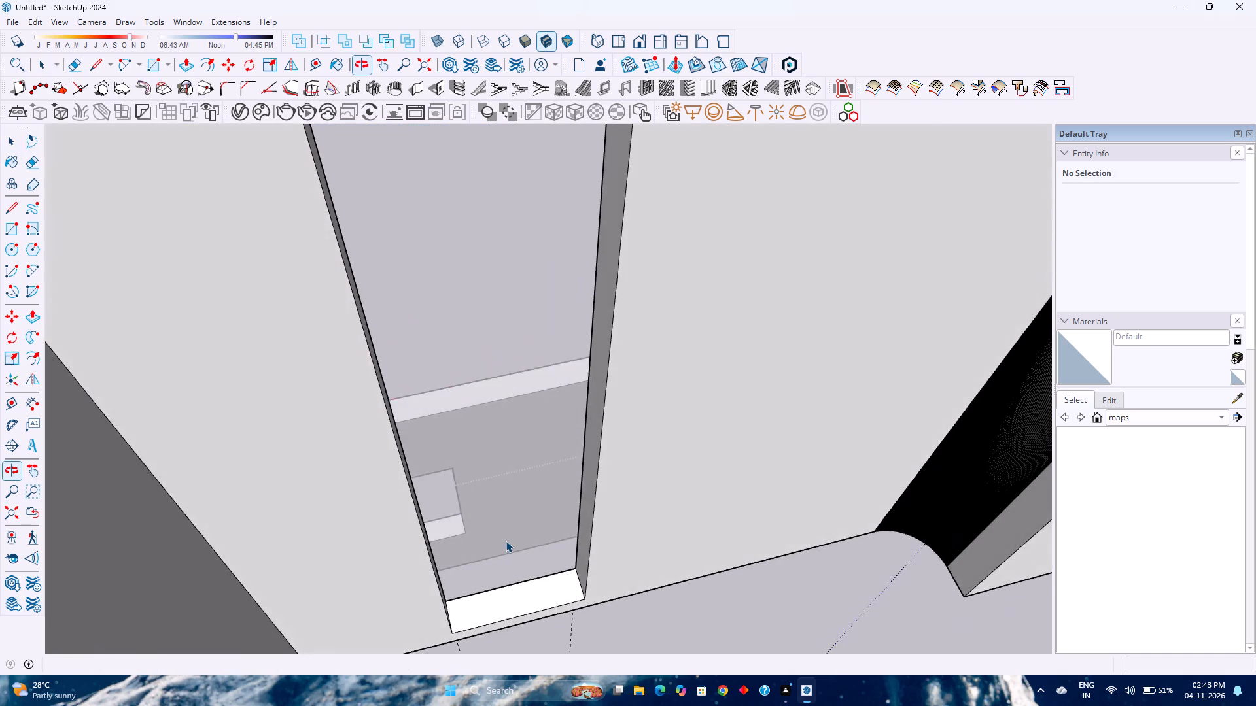
scroll(506, 536, "down", 8)
middle_click_drag(497, 530, 954, 453)
middle_click(964, 450)
middle_click_drag(700, 431, 630, 507, "shift")
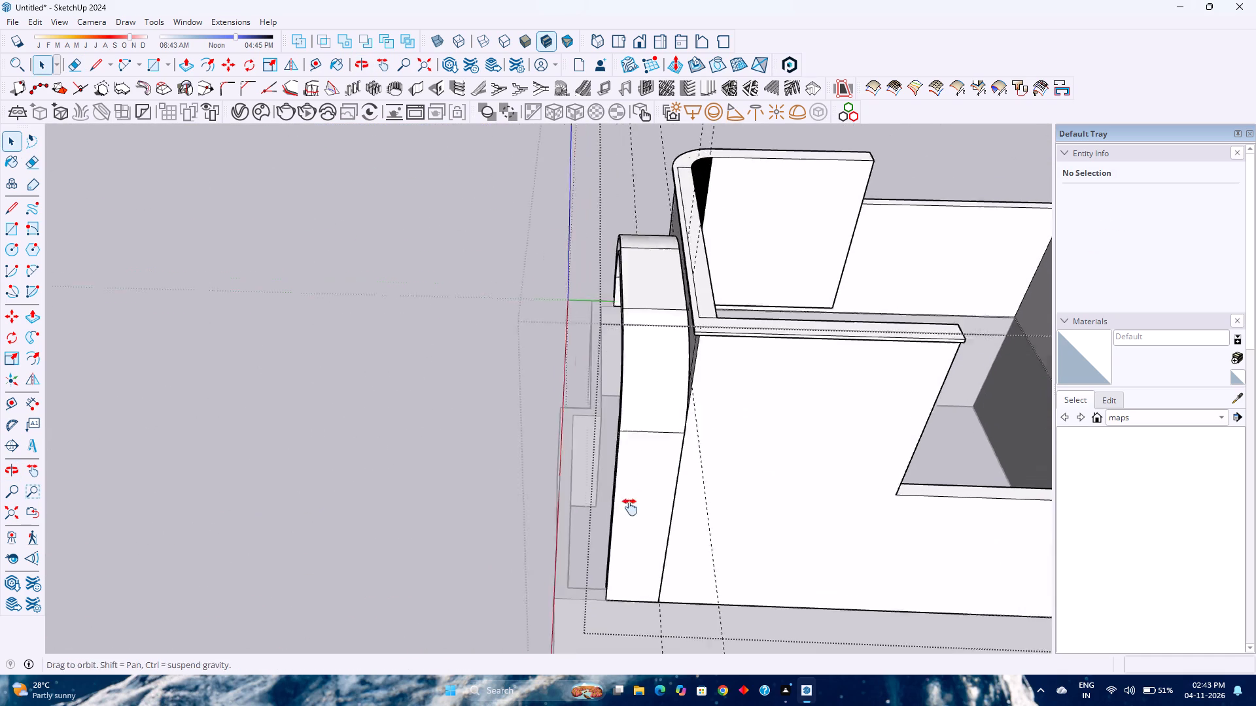
middle_click_drag(630, 507, 616, 519, "shift")
middle_click_drag(546, 526, 852, 397)
middle_click(852, 397)
middle_click_drag(824, 379, 566, 589, "shift")
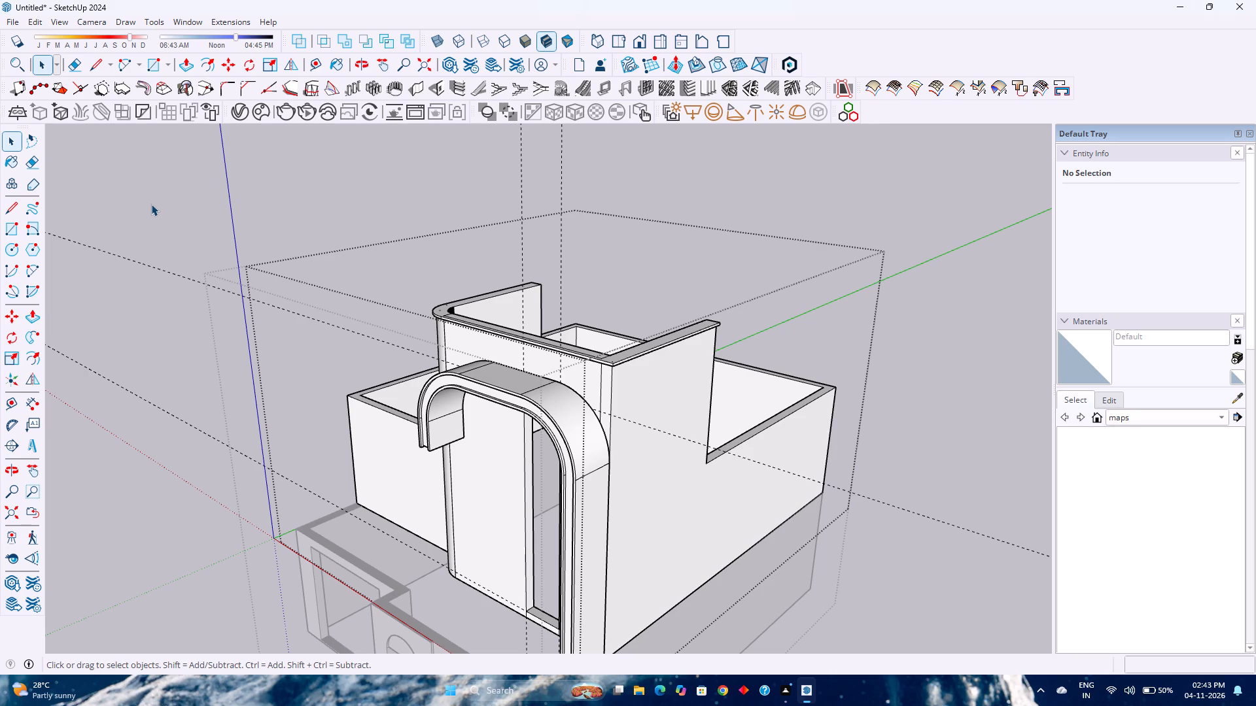
scroll(361, 365, "down", 2)
scroll(485, 450, "up", 3)
scroll(487, 450, "down", 3)
scroll(487, 448, "up", 1)
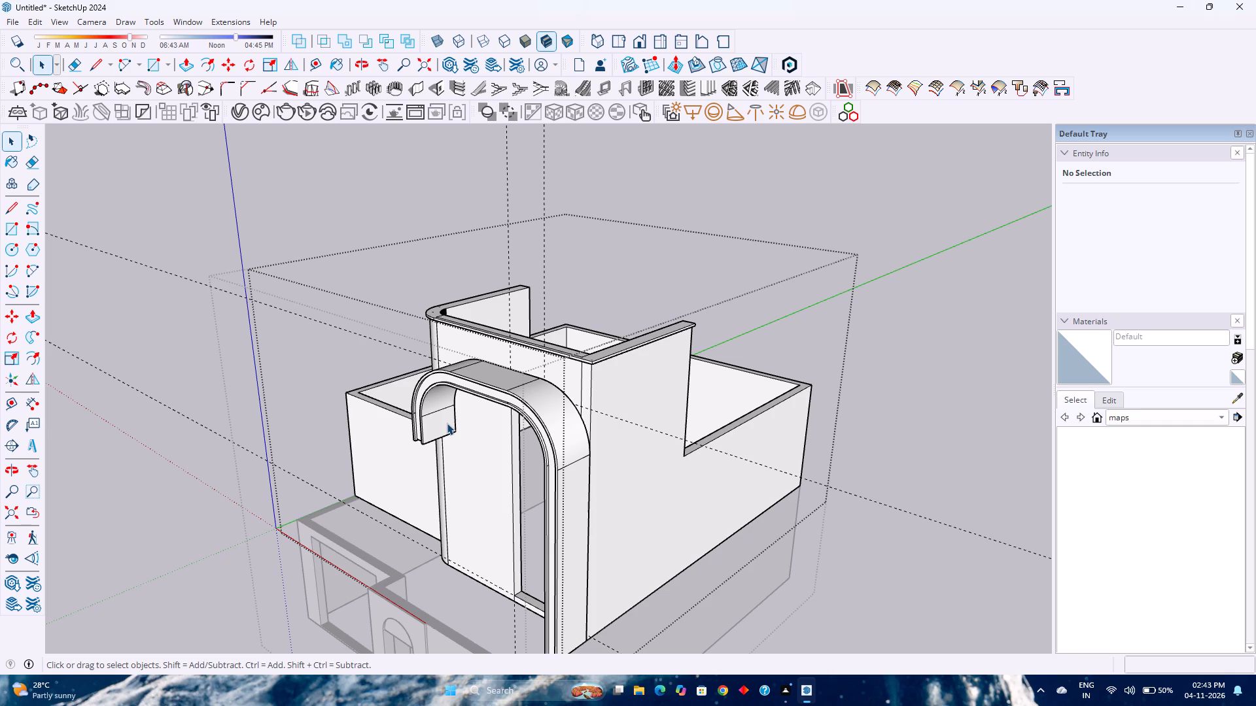
scroll(458, 422, "down", 2)
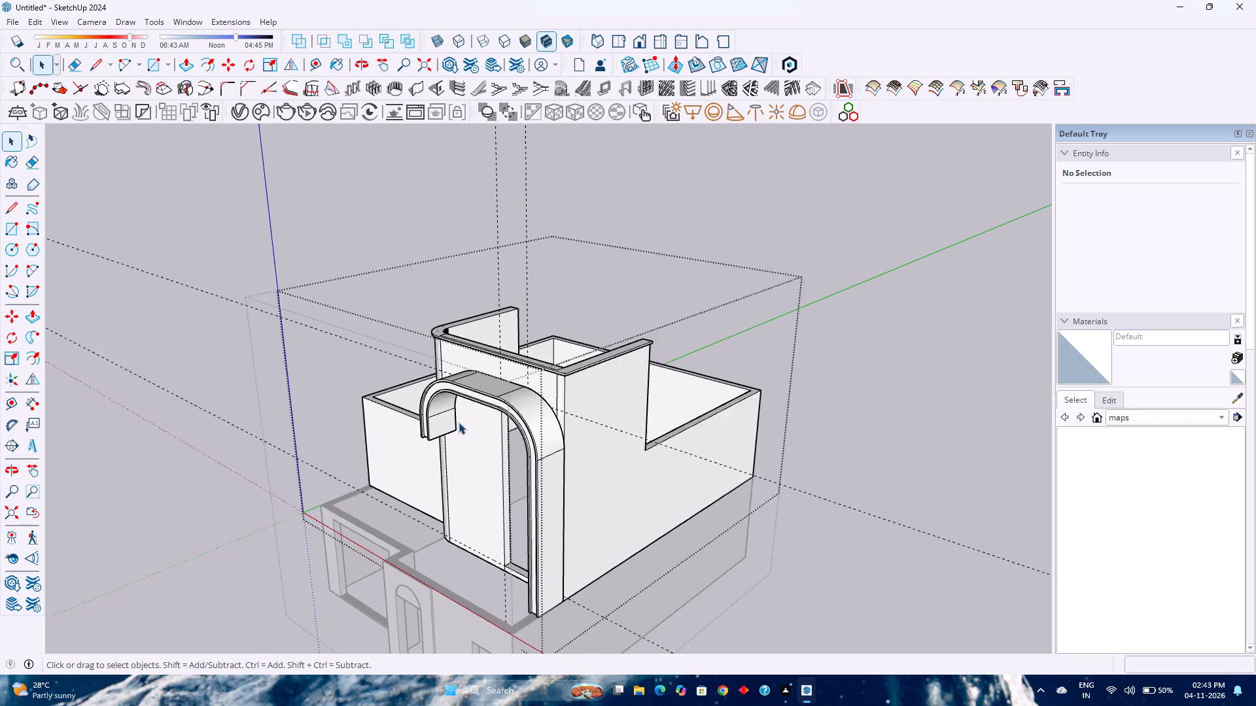
scroll(459, 422, "down", 1)
scroll(568, 457, "up", 3)
scroll(568, 457, "down", 2)
scroll(568, 457, "up", 2)
scroll(568, 457, "down", 2)
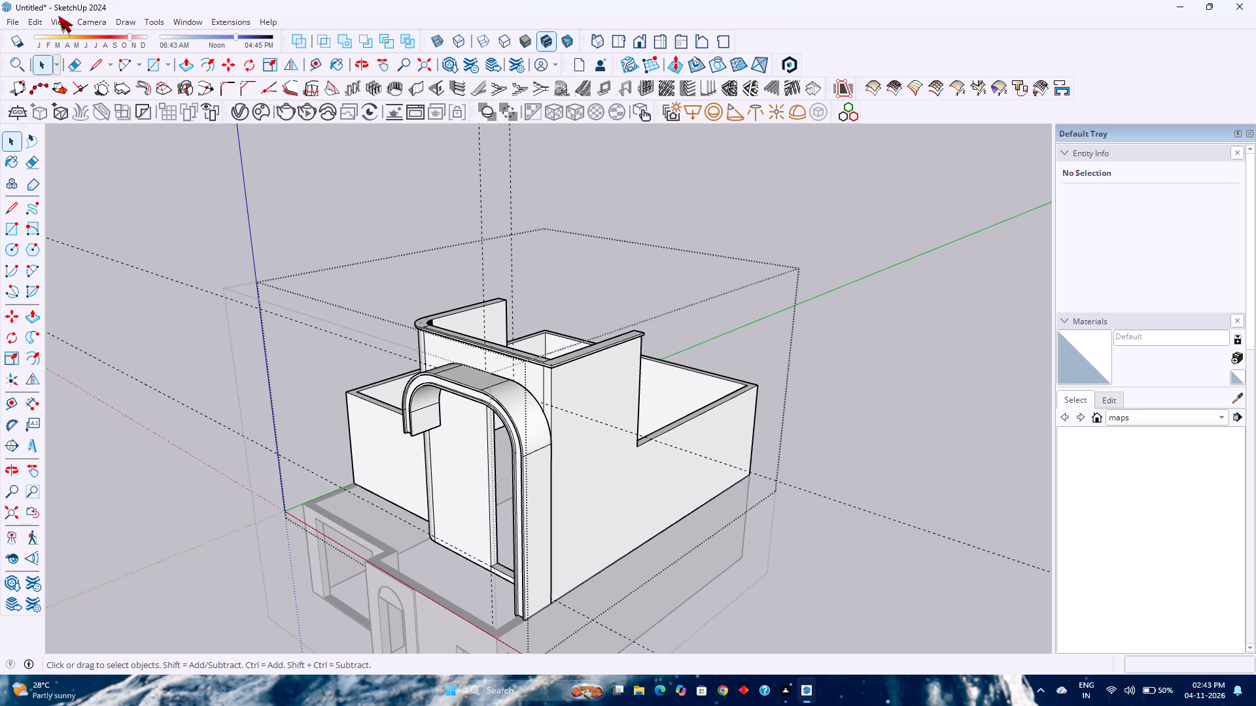
Hide the construction guide lines in the model.
left_click(58, 18)
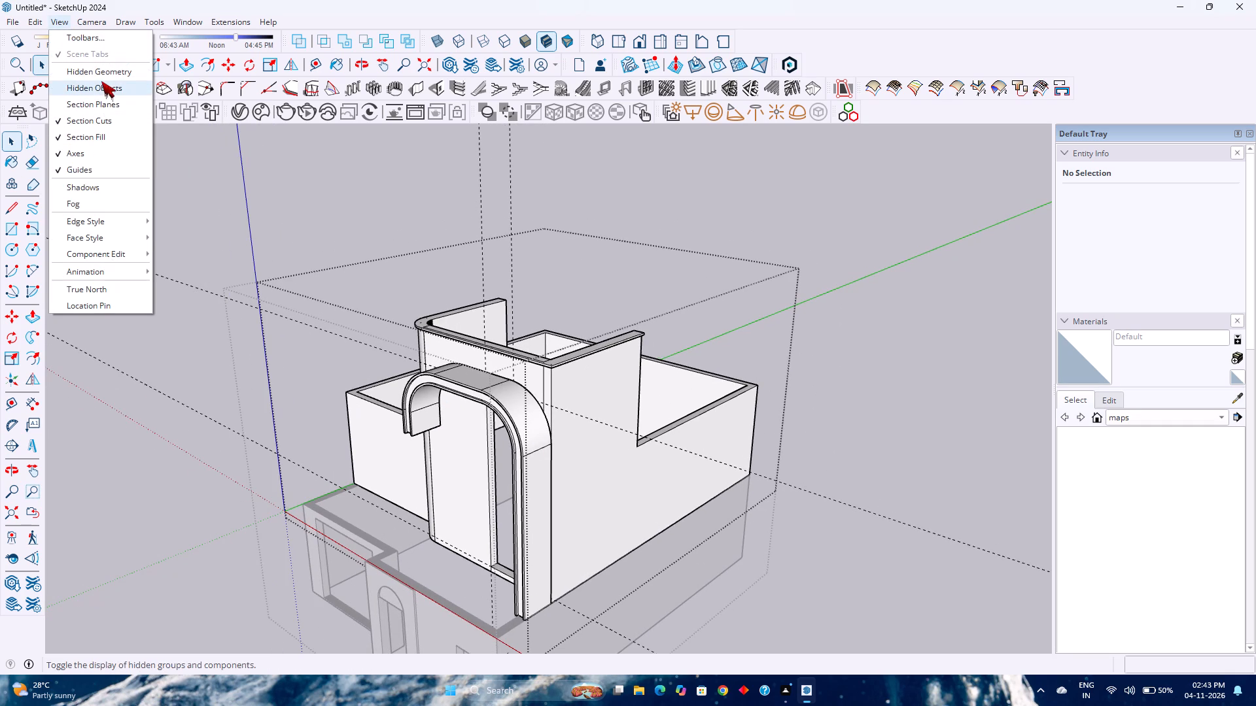
left_click(73, 156)
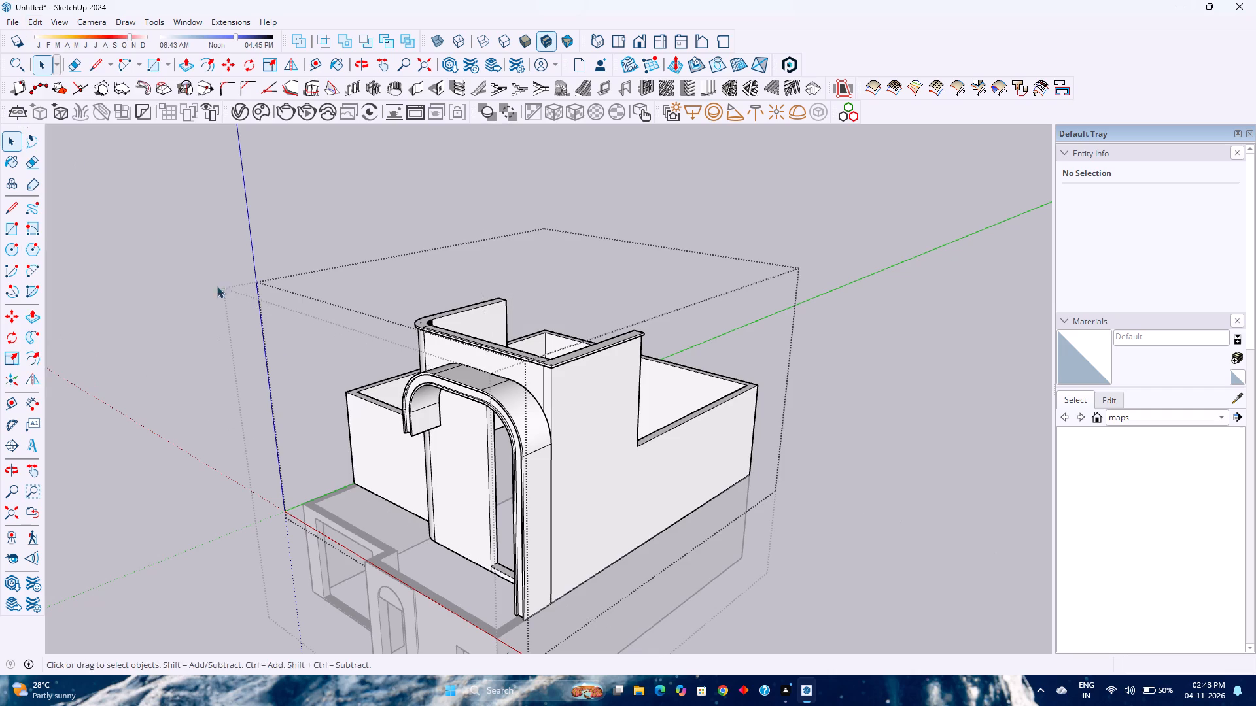
Examine the front of the whole two-storey building from outside.
middle_click_drag(308, 365, 450, 282)
middle_click(450, 282)
left_click(912, 408)
scroll(846, 395, "down", 8)
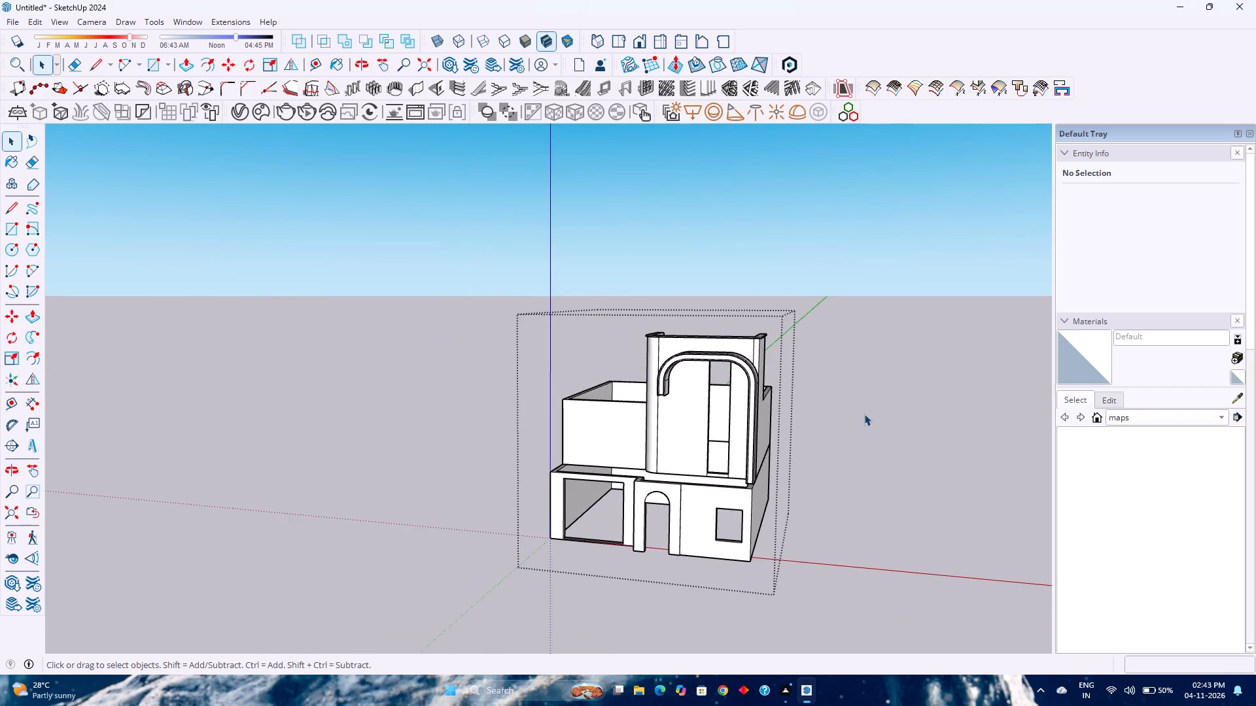
scroll(862, 412, "down", 3)
scroll(860, 412, "up", 3)
scroll(858, 410, "down", 2)
scroll(728, 411, "up", 4)
scroll(728, 411, "down", 3)
scroll(727, 411, "up", 3)
scroll(727, 411, "down", 3)
scroll(724, 411, "up", 1)
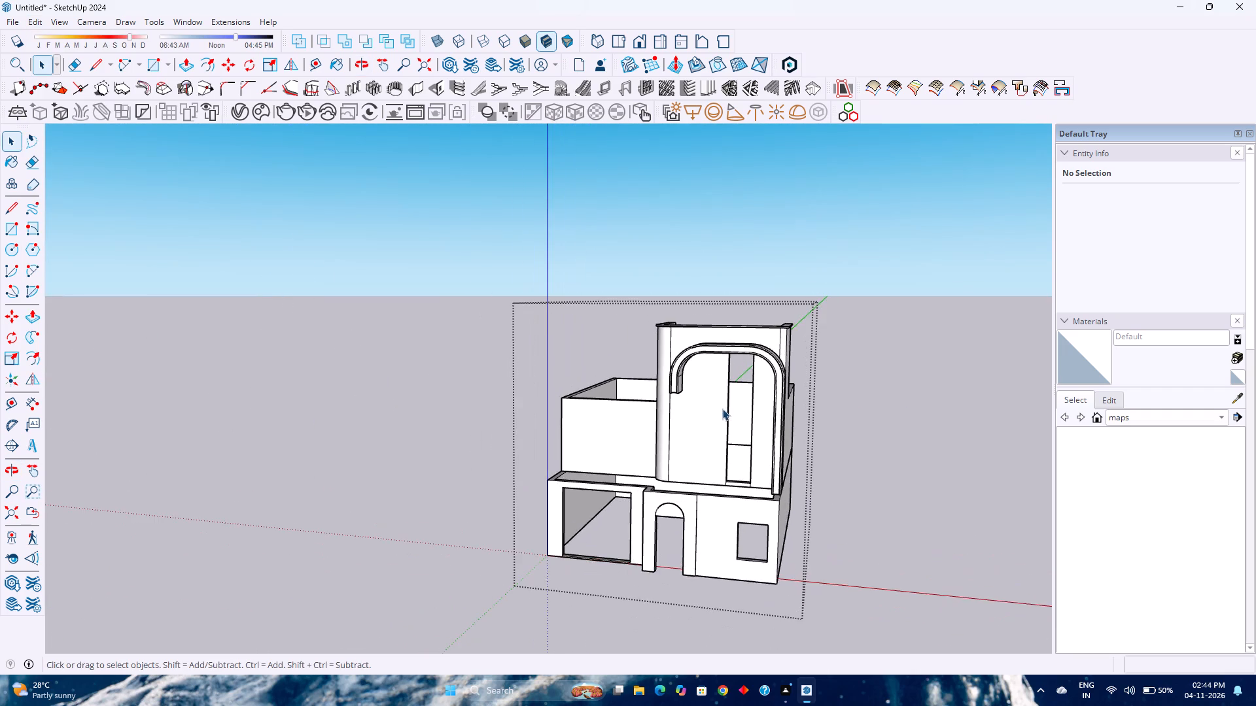
scroll(722, 409, "down", 3)
scroll(721, 409, "up", 3)
scroll(721, 408, "down", 3)
scroll(719, 408, "up", 2)
scroll(719, 408, "down", 2)
scroll(719, 408, "up", 2)
scroll(719, 408, "down", 2)
scroll(731, 497, "up", 2)
Erase the two short vertical edges below the tall opening on the outer face of the front wall.
scroll(734, 475, "up", 4)
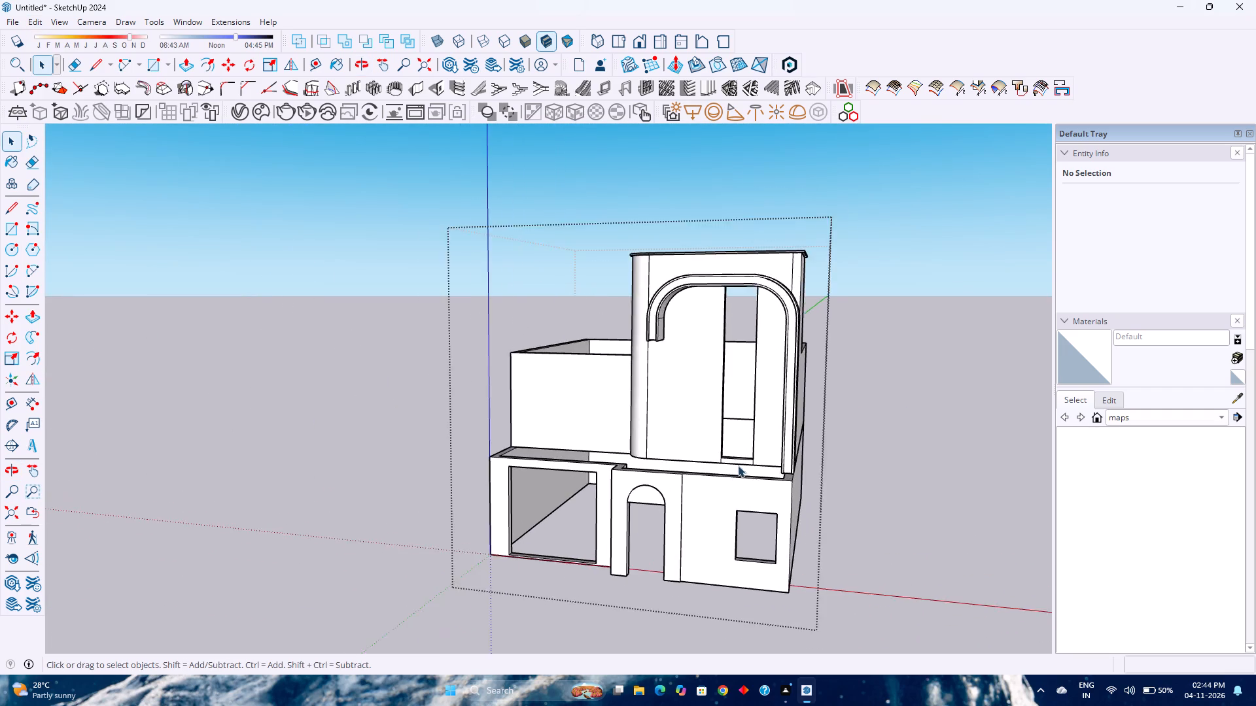
scroll(738, 465, "up", 13)
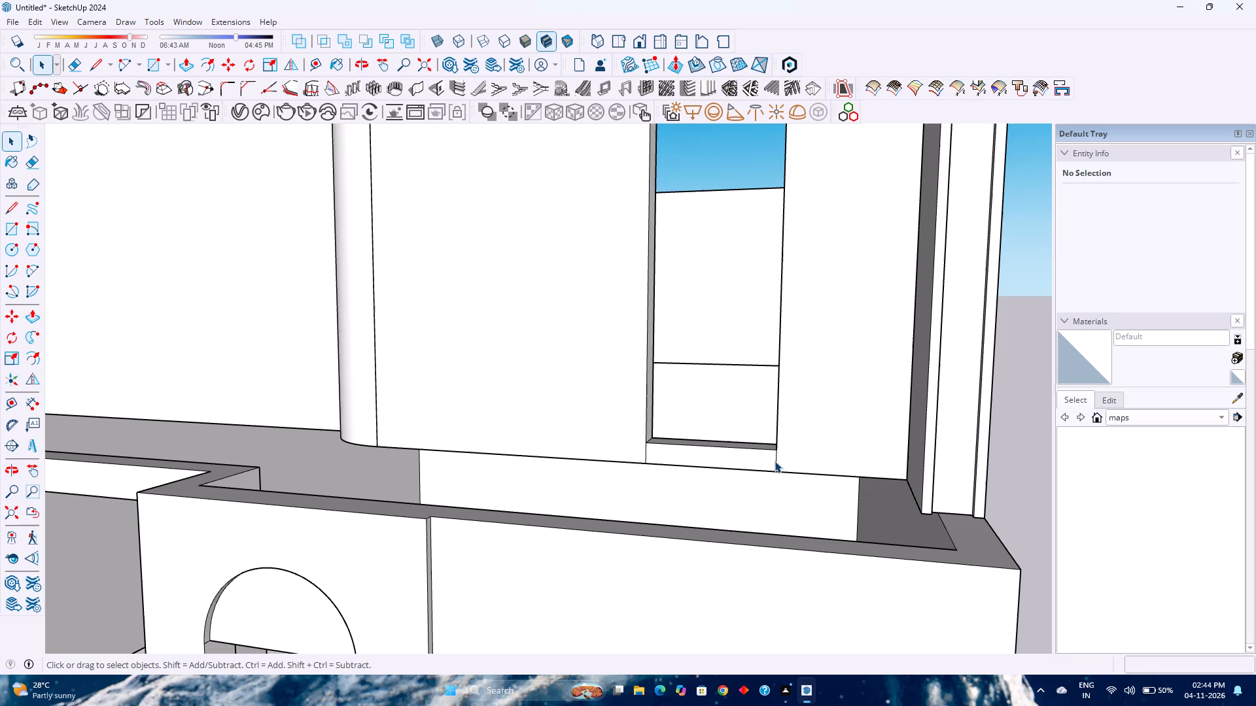
left_click(775, 461)
double_click(775, 462)
left_click(775, 460)
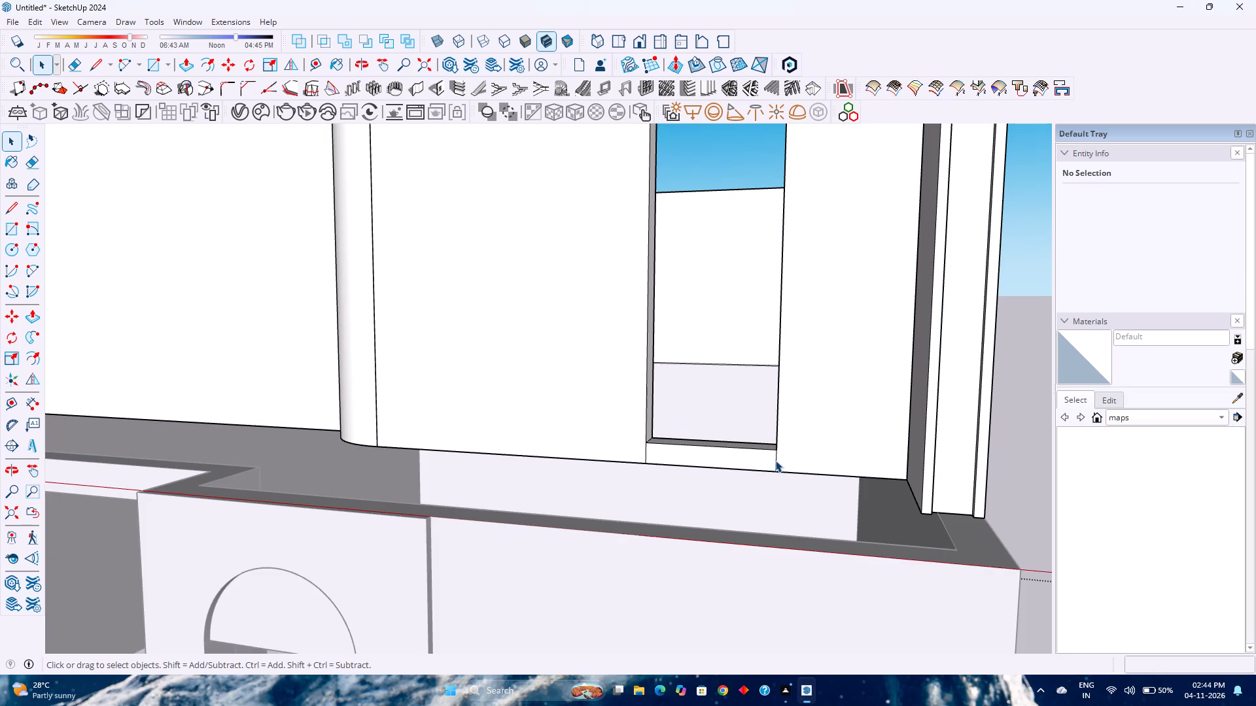
key("Delete")
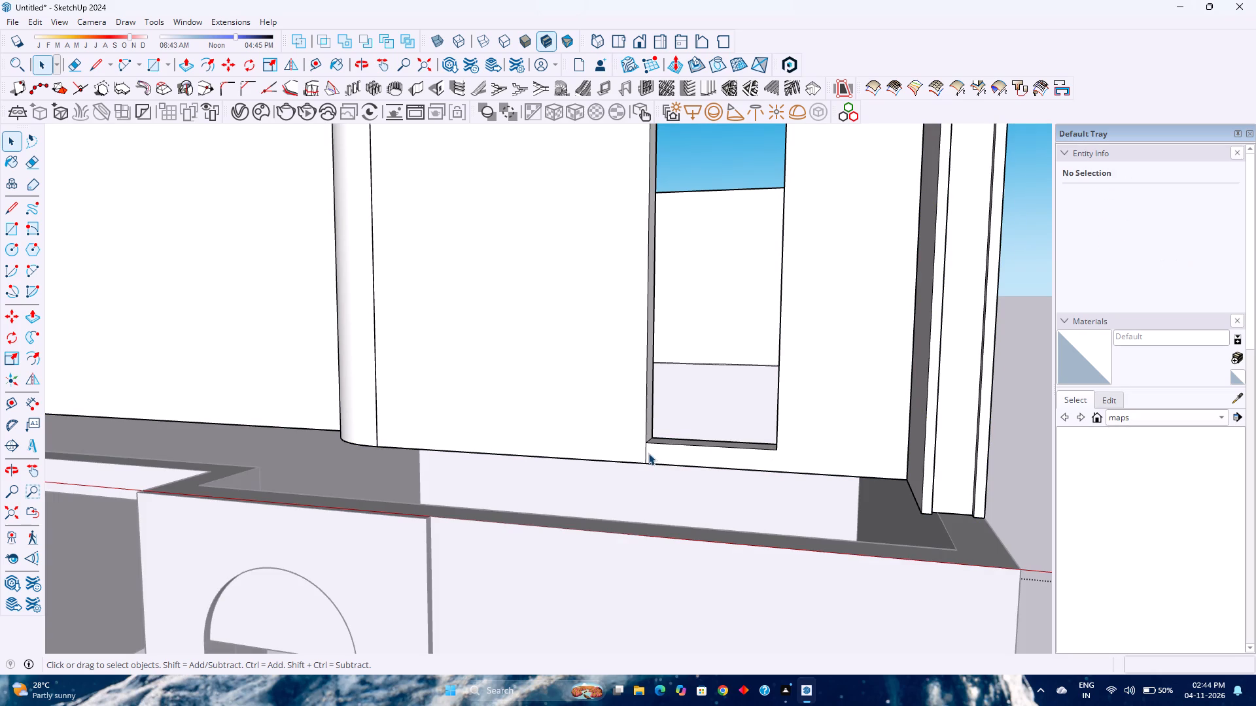
left_click(644, 455)
key("Delete")
Examine the outer front wall around the tall opening and the arched frame from several angles.
scroll(631, 469, "down", 3)
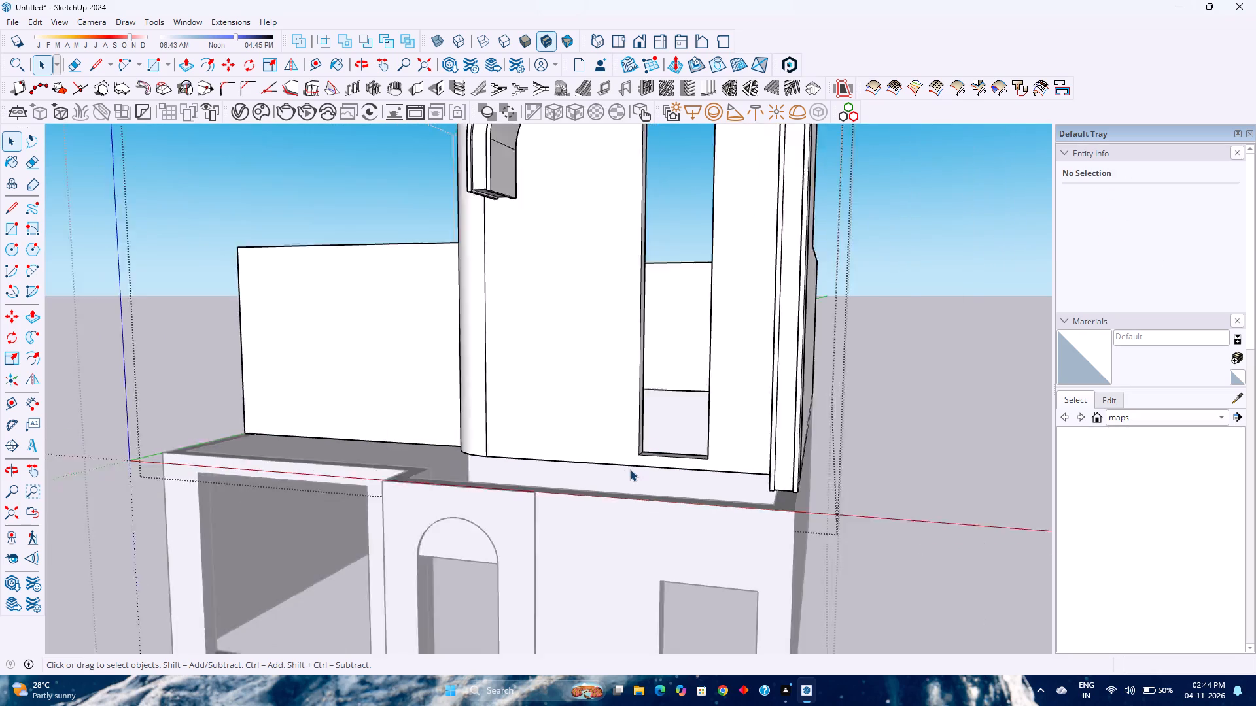
scroll(630, 469, "down", 4)
scroll(625, 469, "up", 3)
scroll(624, 468, "down", 2)
scroll(621, 468, "up", 1)
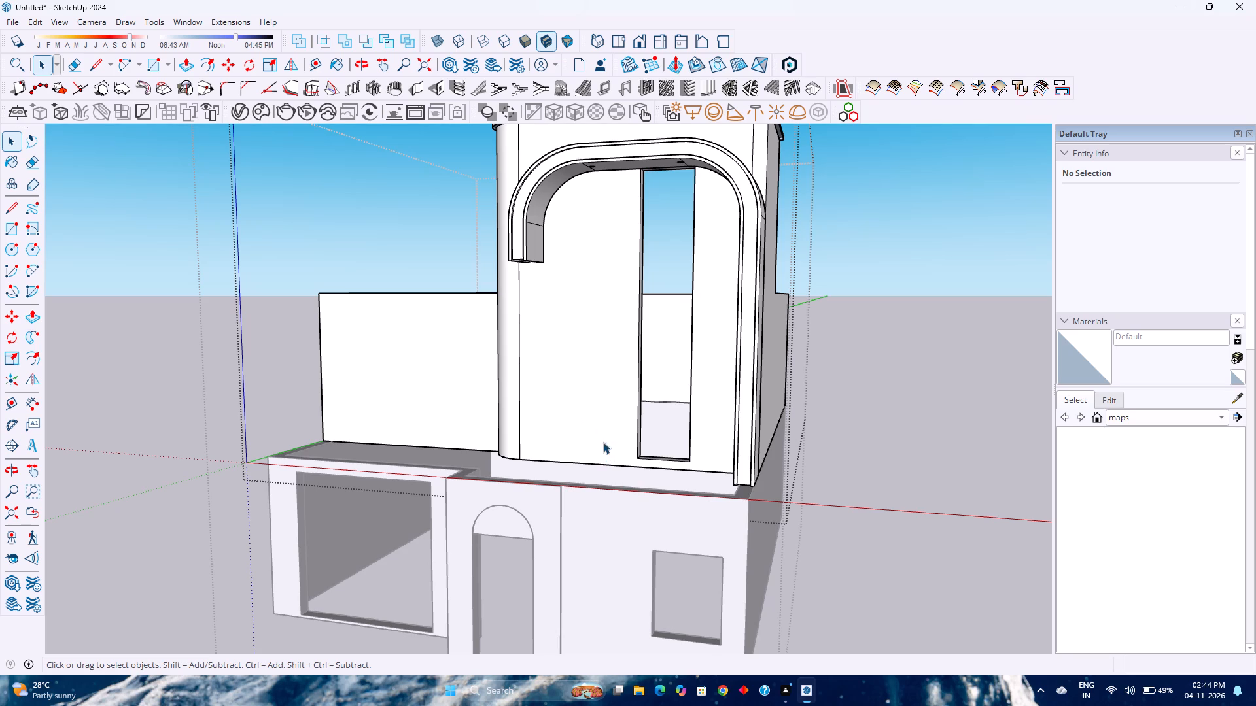
scroll(627, 464, "down", 5)
scroll(627, 464, "up", 6)
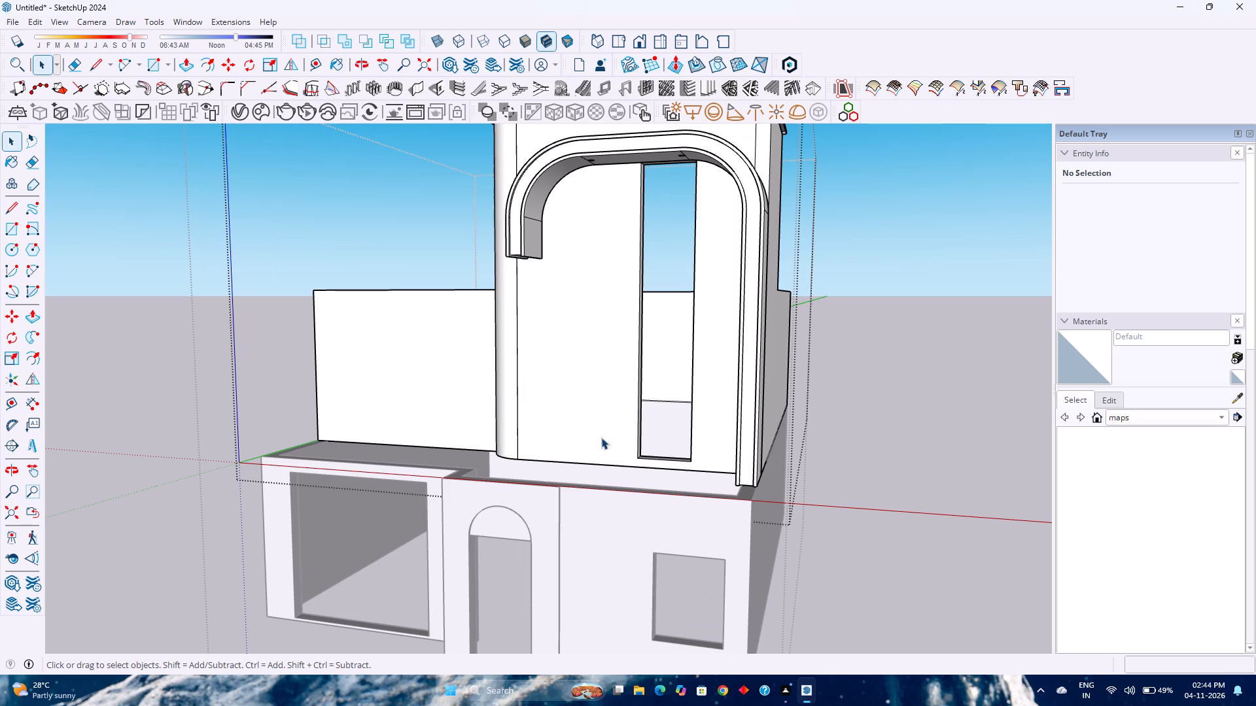
middle_click_drag(601, 437, 744, 420)
scroll(747, 435, "down", 3)
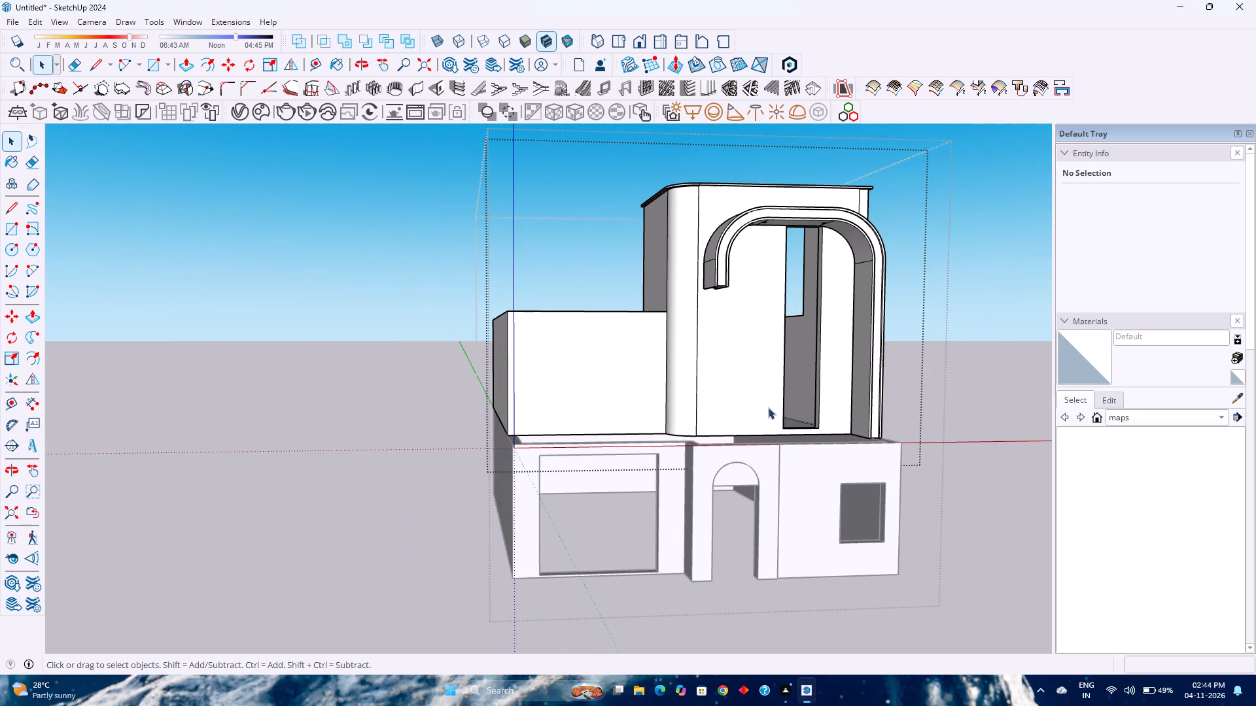
middle_click_drag(849, 409, 744, 405)
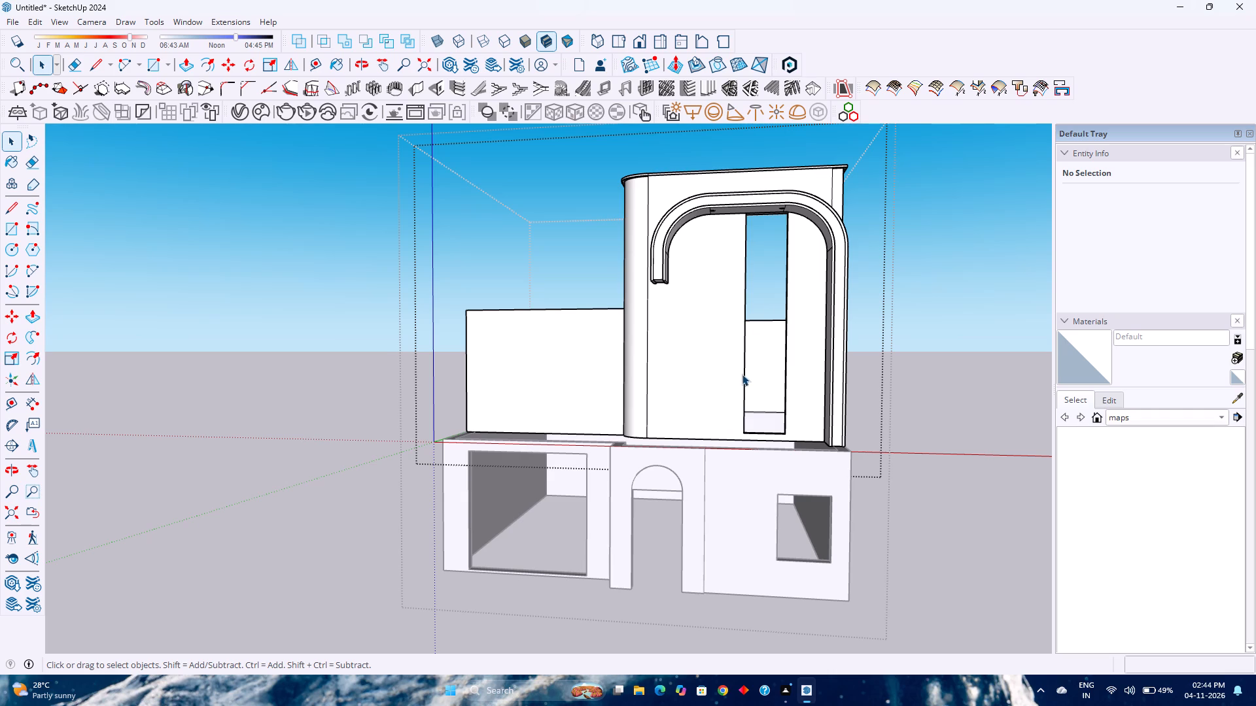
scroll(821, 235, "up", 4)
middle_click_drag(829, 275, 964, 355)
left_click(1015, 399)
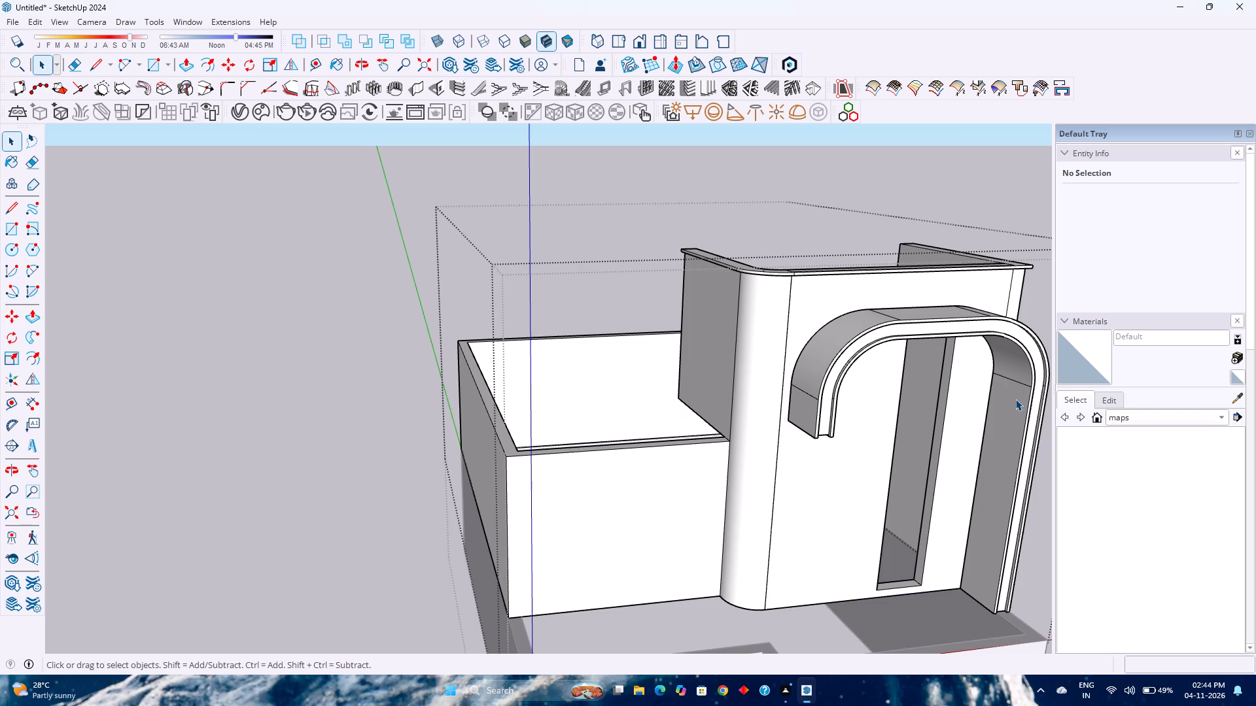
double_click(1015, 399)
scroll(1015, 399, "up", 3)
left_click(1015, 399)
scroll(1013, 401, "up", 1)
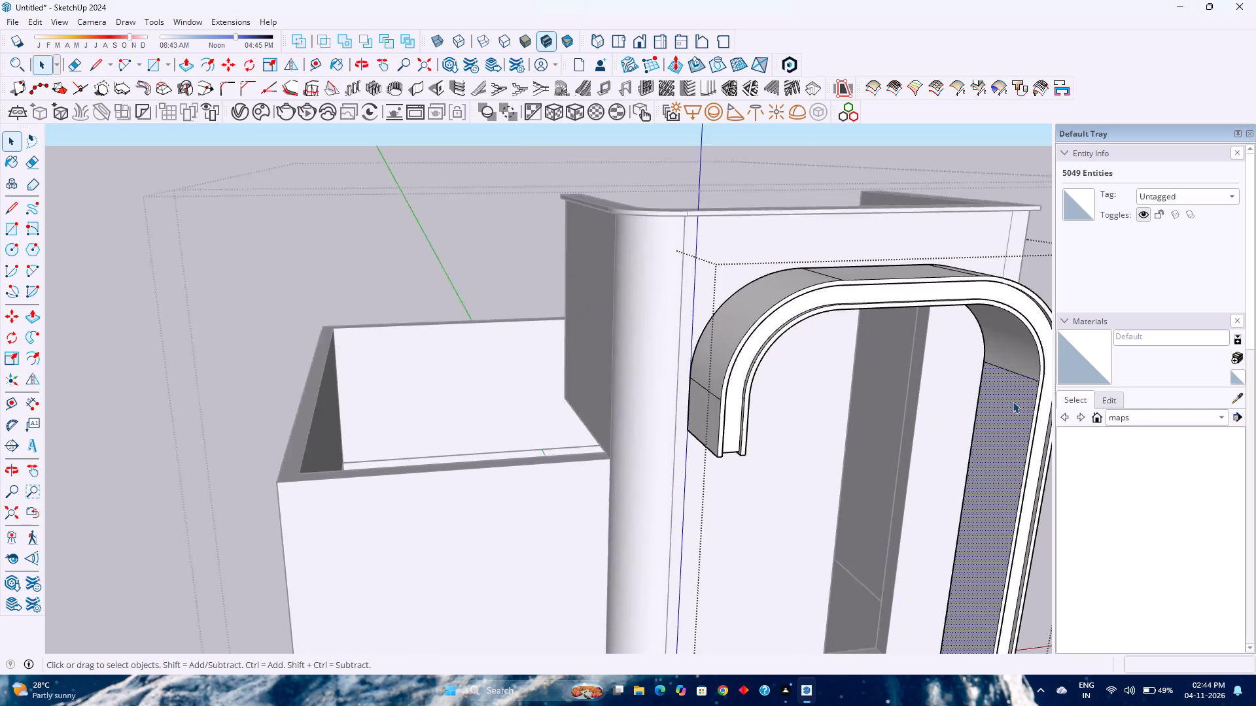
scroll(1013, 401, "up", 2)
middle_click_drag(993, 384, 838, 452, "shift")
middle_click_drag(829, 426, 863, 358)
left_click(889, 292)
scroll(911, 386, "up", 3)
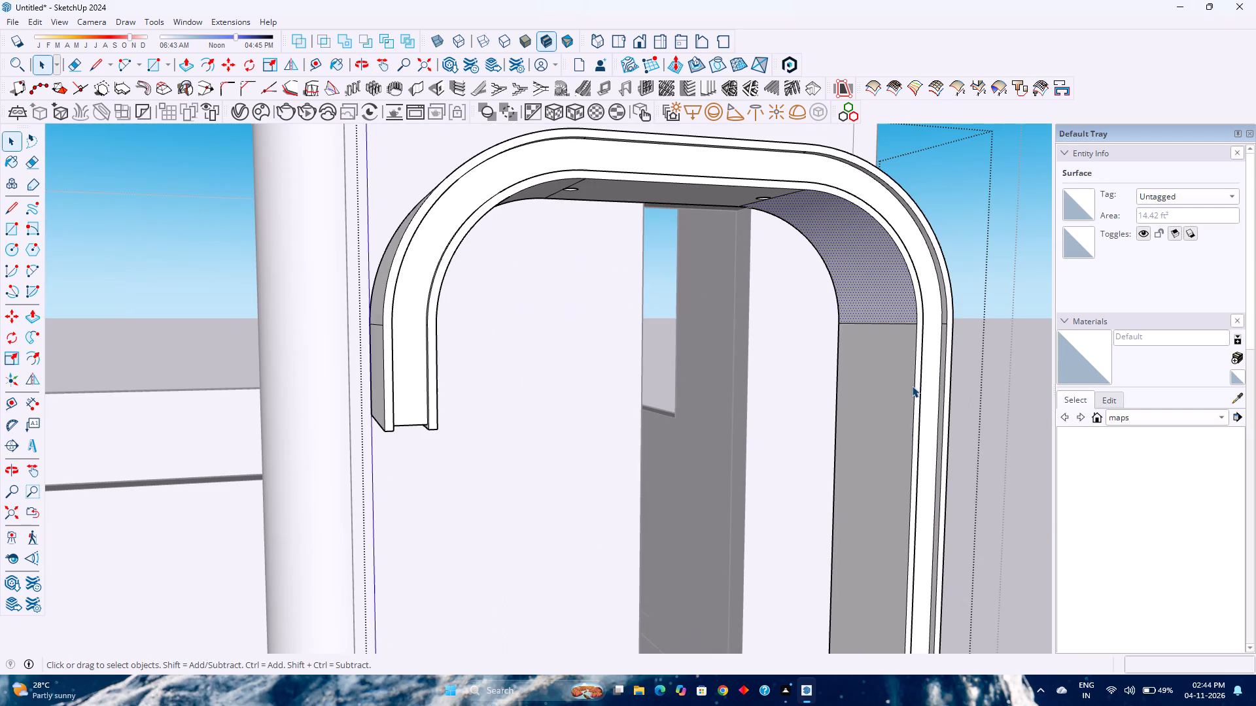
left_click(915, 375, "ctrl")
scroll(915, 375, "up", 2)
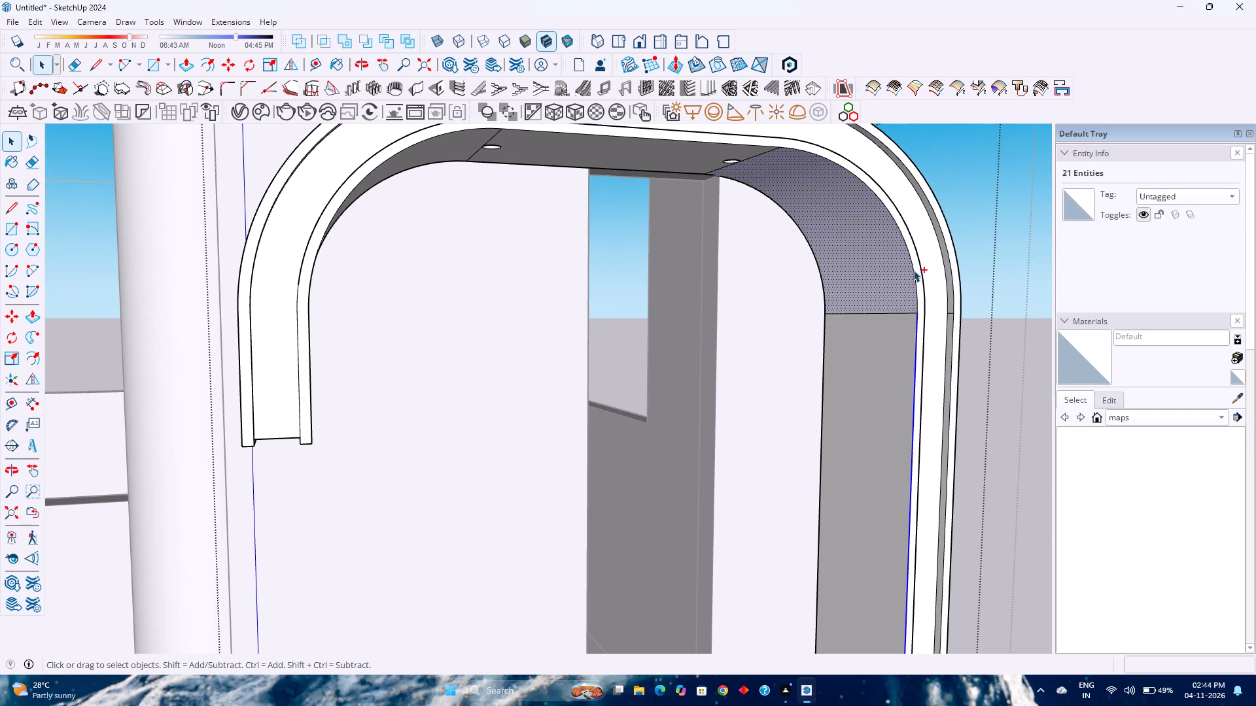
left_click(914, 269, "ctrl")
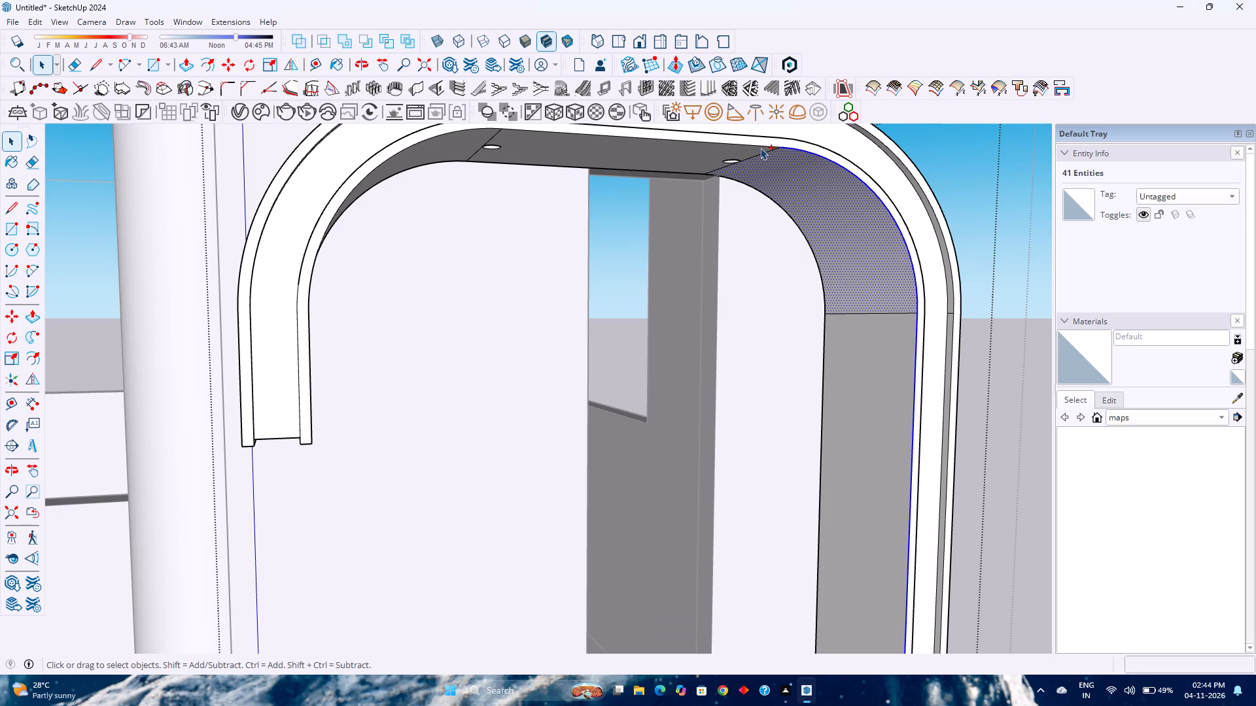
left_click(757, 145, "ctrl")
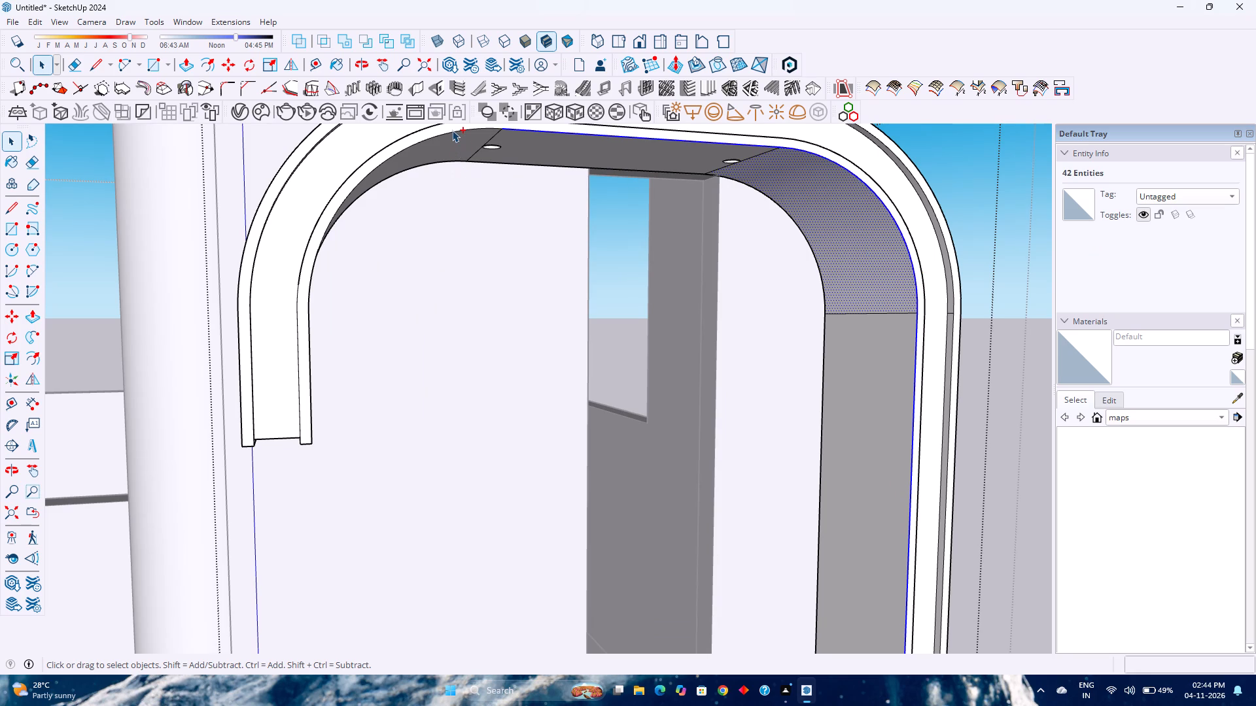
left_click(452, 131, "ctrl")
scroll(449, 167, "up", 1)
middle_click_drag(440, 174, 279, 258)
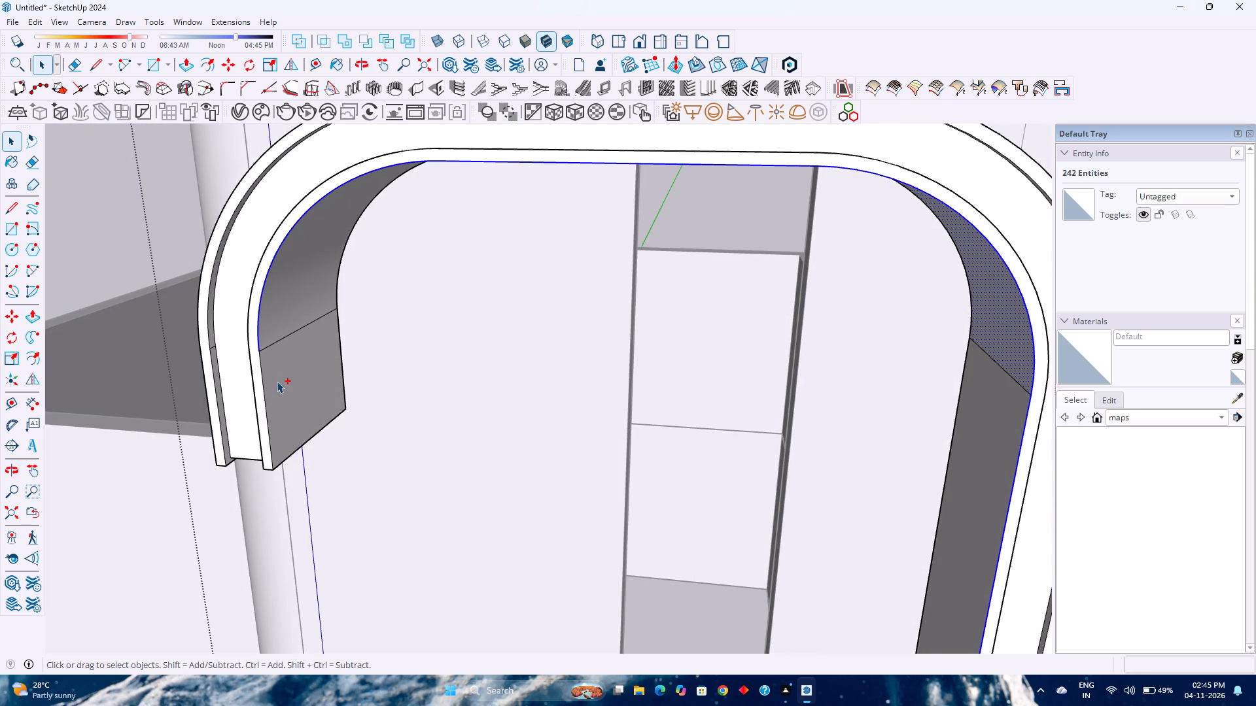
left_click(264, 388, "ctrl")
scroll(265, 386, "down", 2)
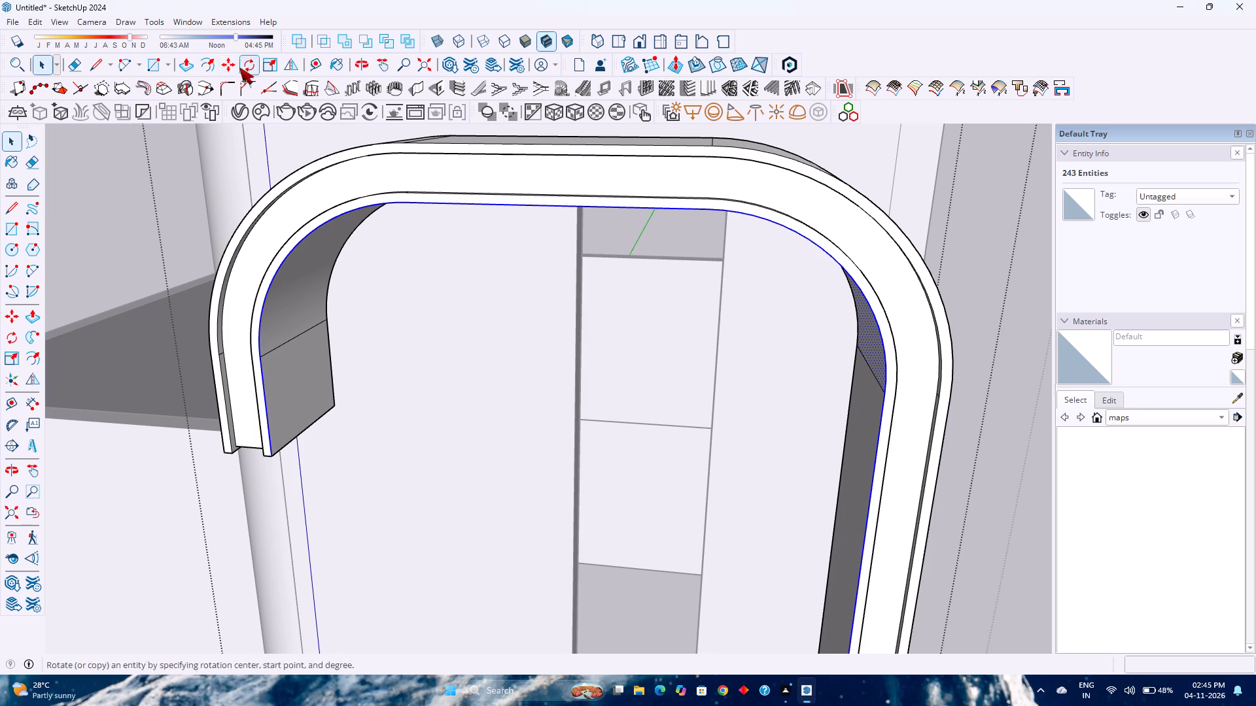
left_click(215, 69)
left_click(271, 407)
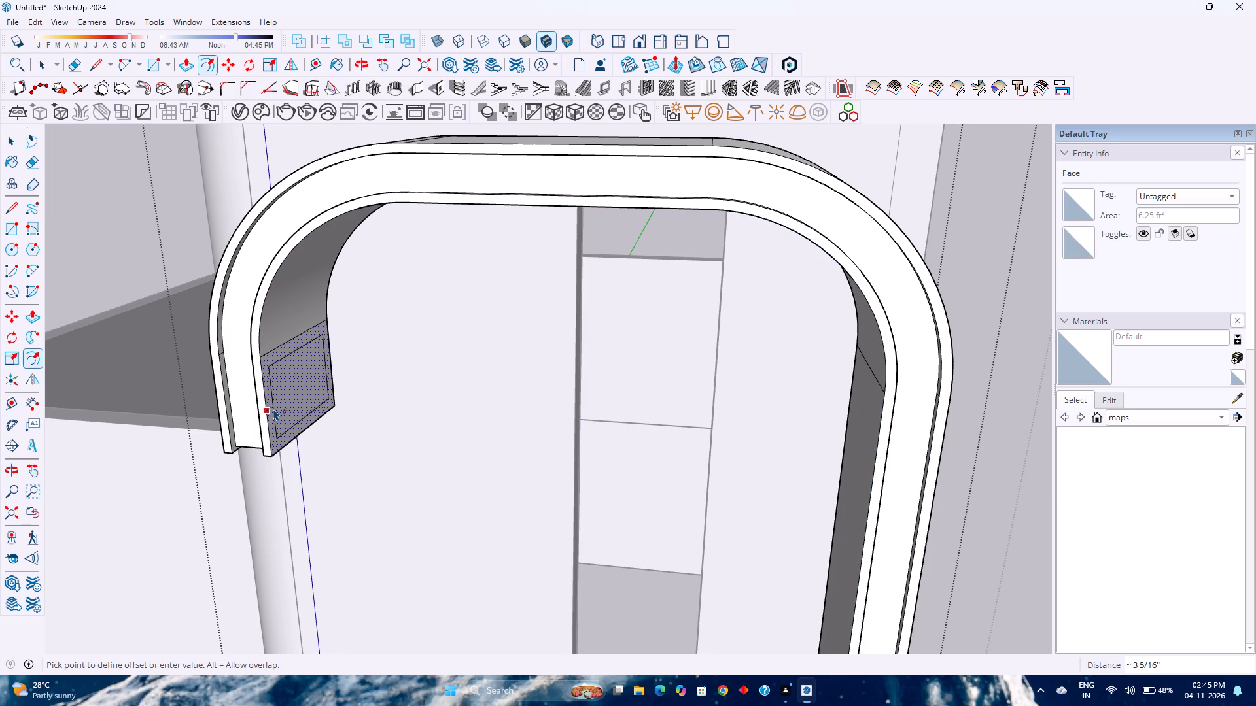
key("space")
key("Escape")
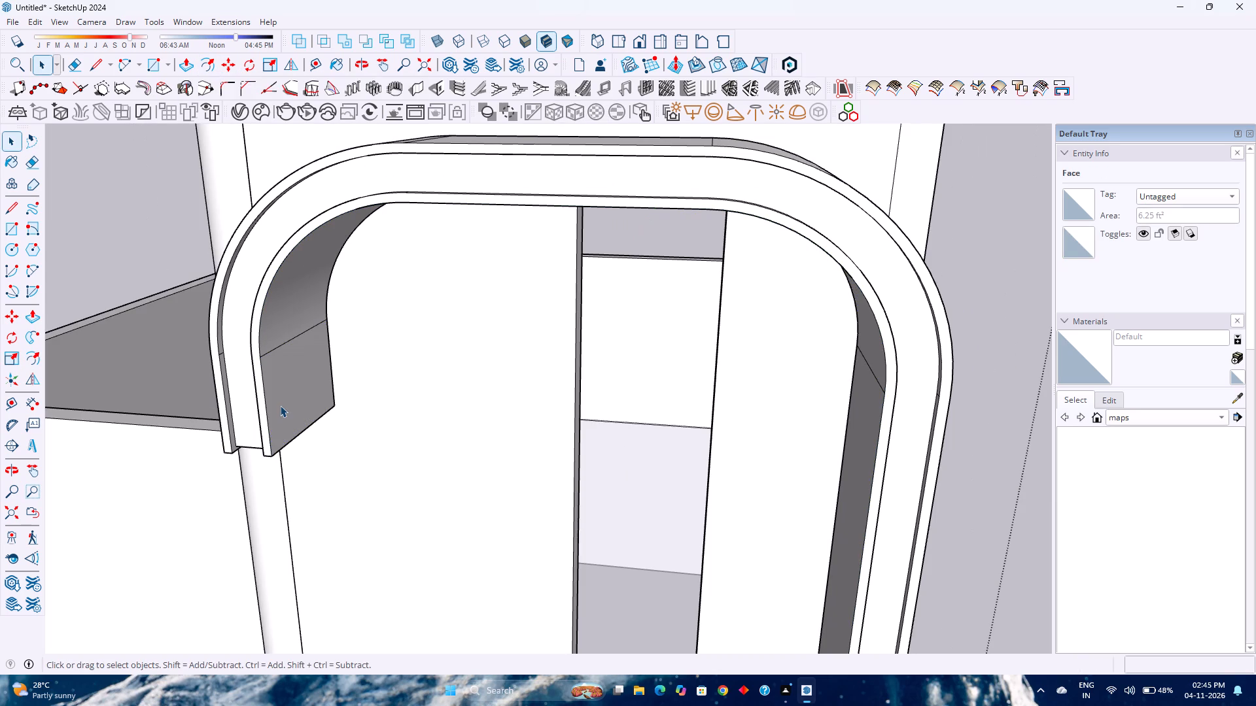
Inside the arched frame group, copy the inner front edge outline, including both straight legs, 15' along the red axis, clear of the frame.
key("space")
left_click(268, 426)
double_click(268, 426)
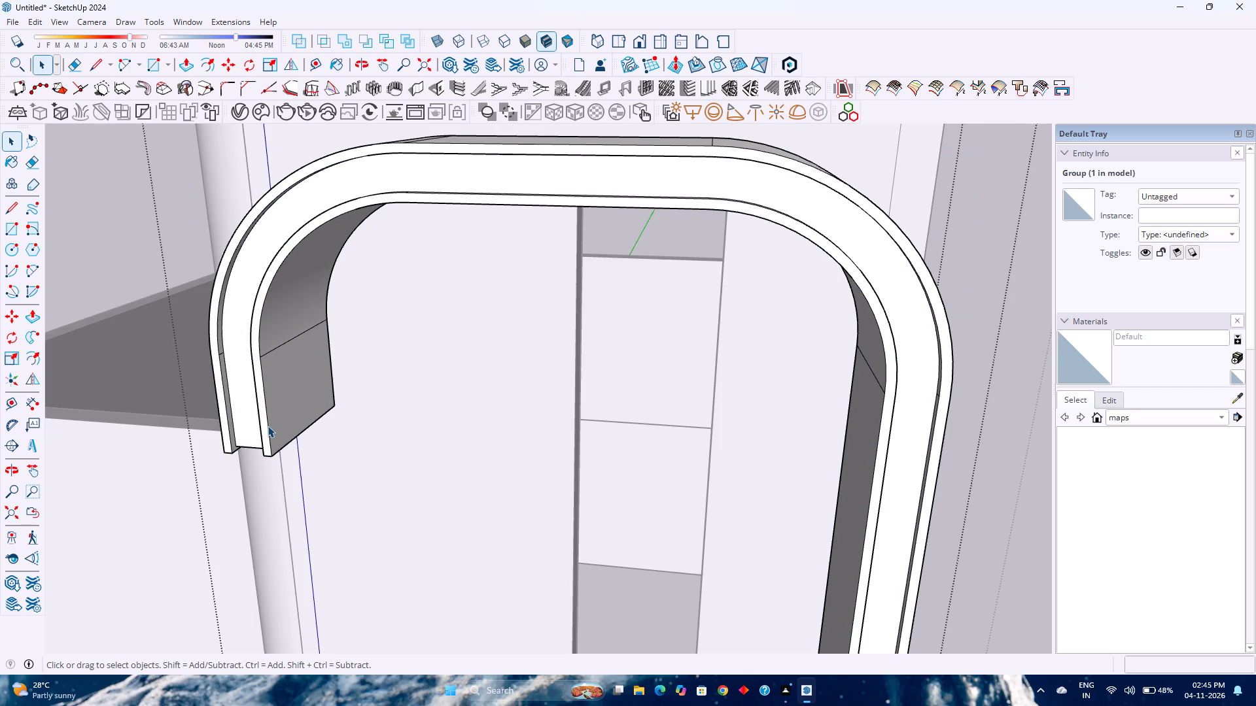
left_click(268, 426)
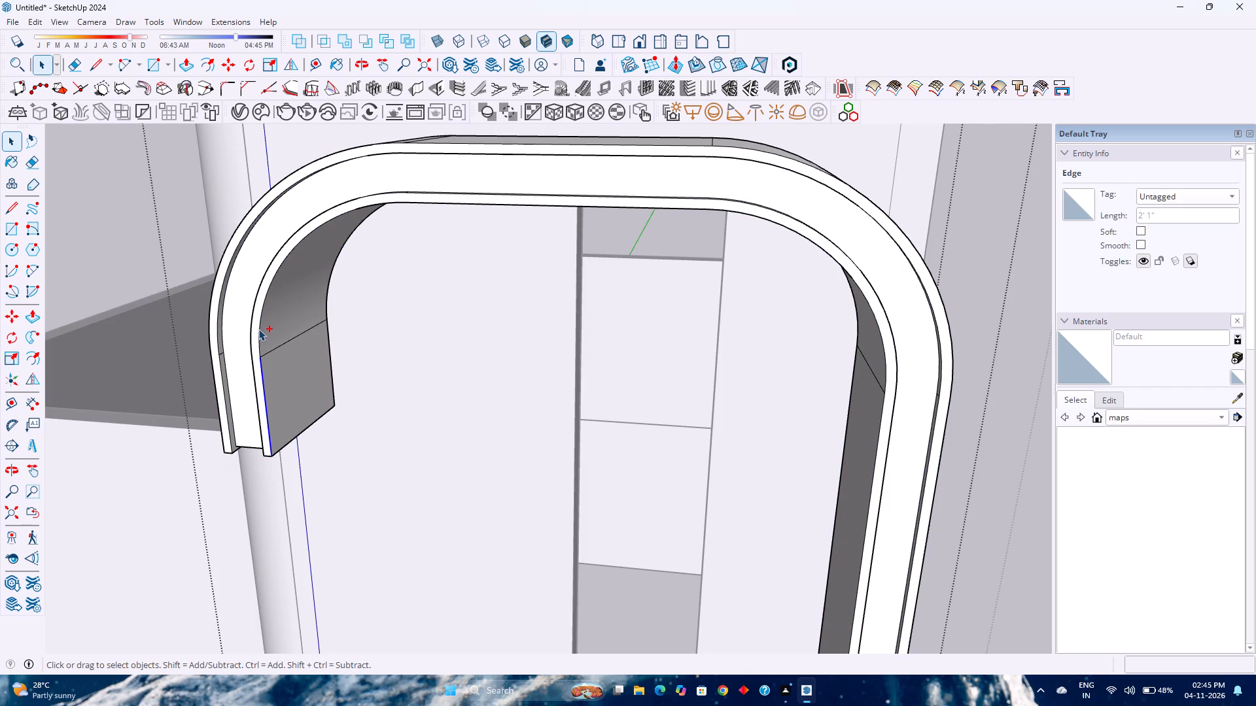
left_click(259, 329, "ctrl")
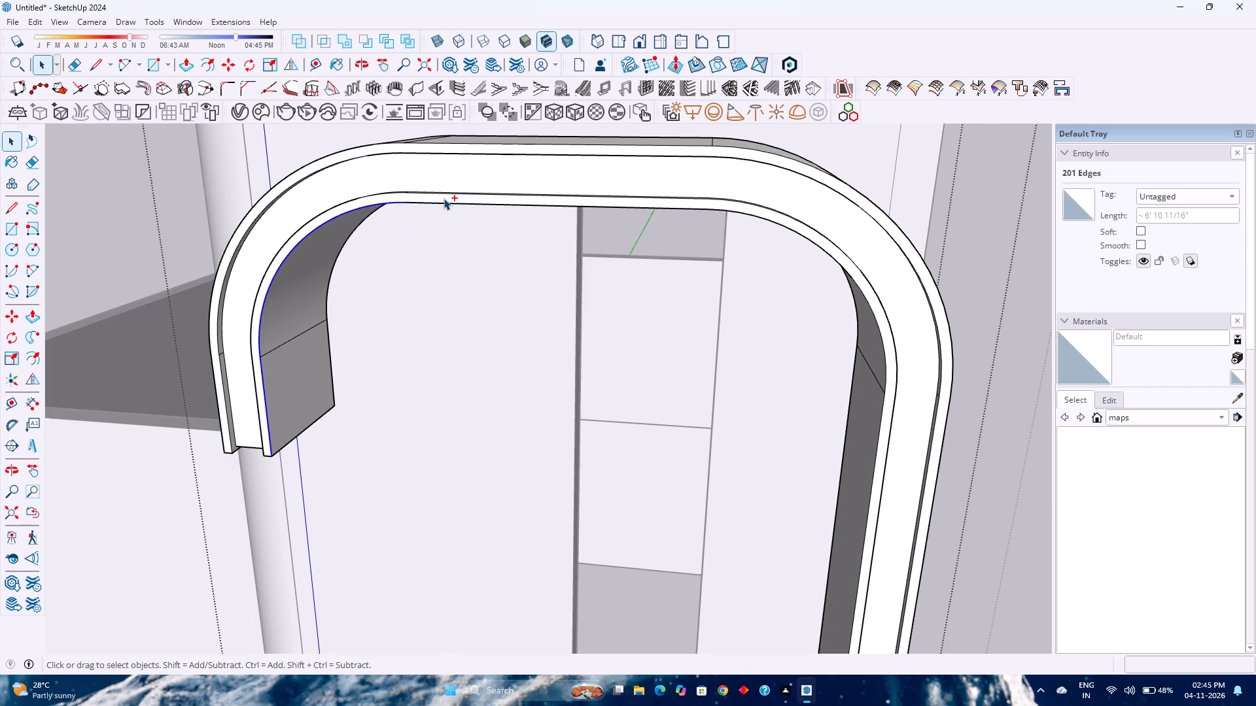
left_click(445, 202, "ctrl")
left_click(750, 212, "ctrl")
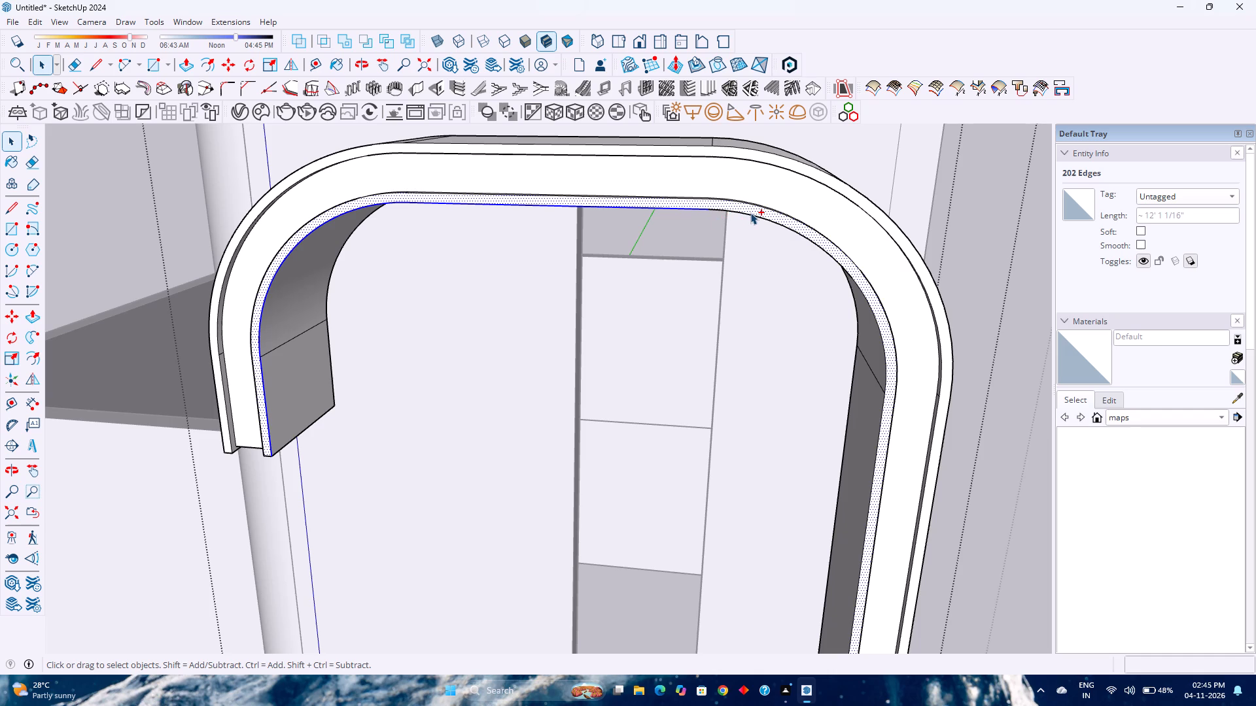
left_click(749, 212)
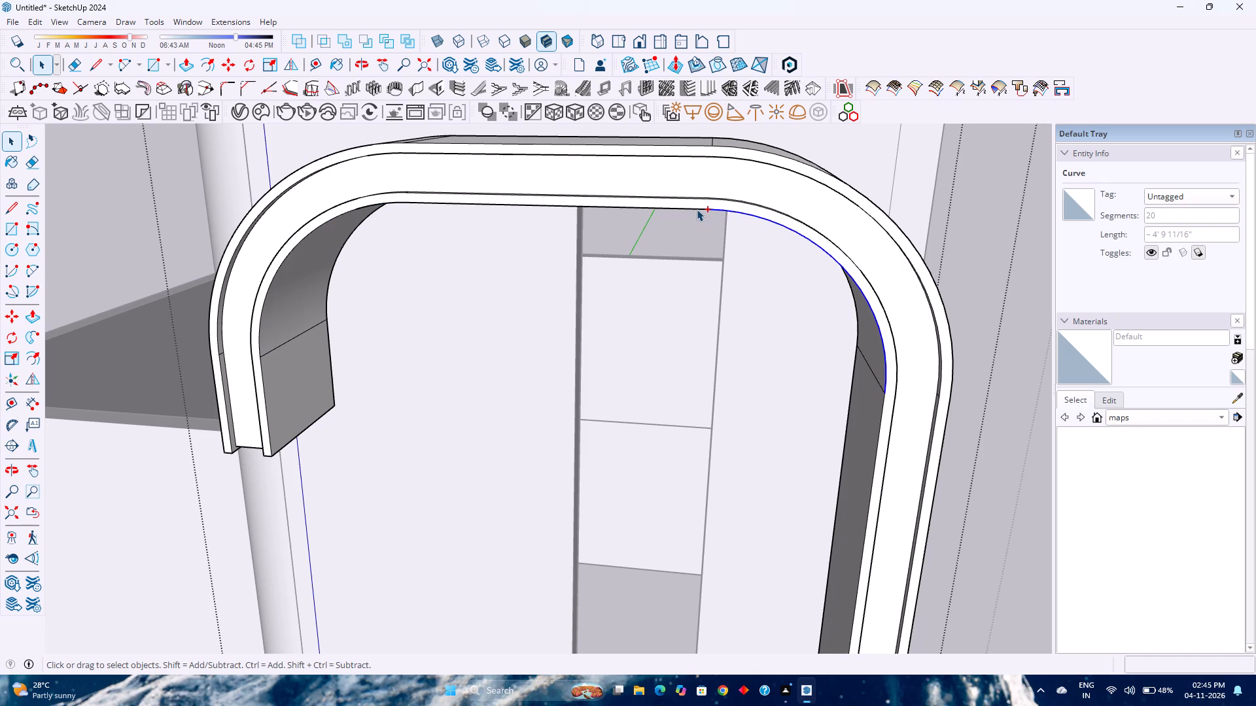
left_click(697, 209, "ctrl")
left_click(266, 293, "ctrl")
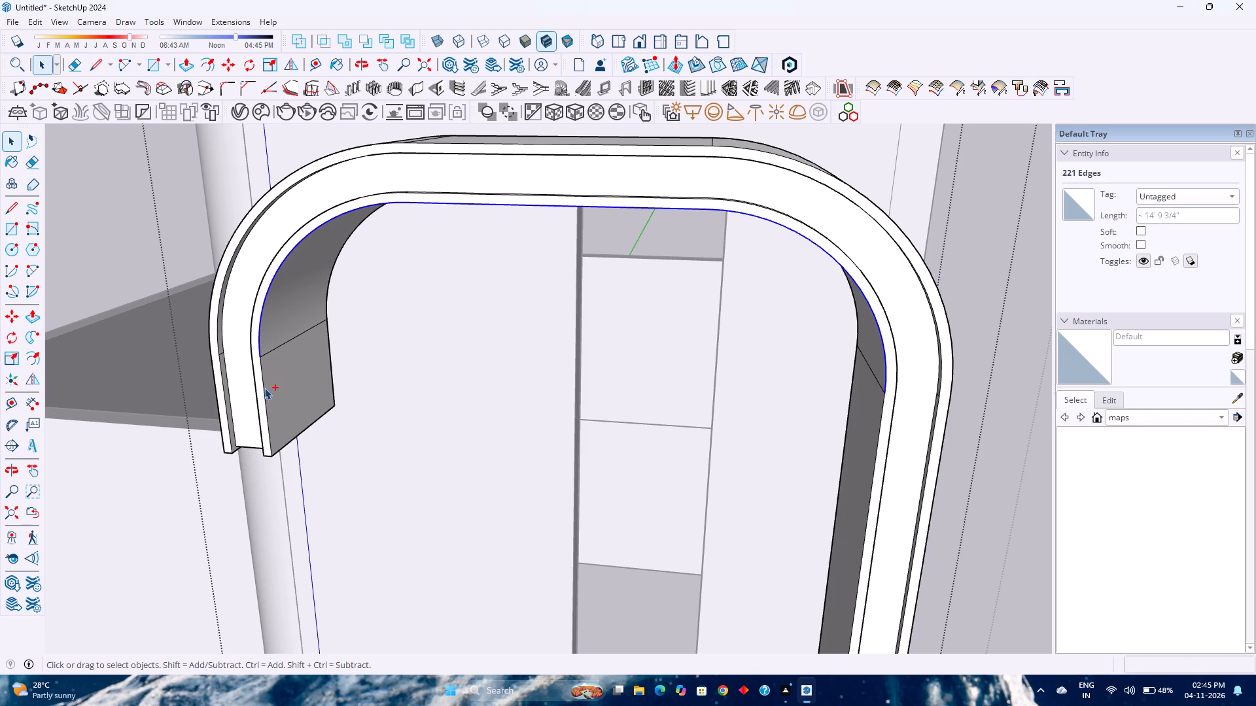
left_click(264, 388, "ctrl")
scroll(261, 388, "down", 5)
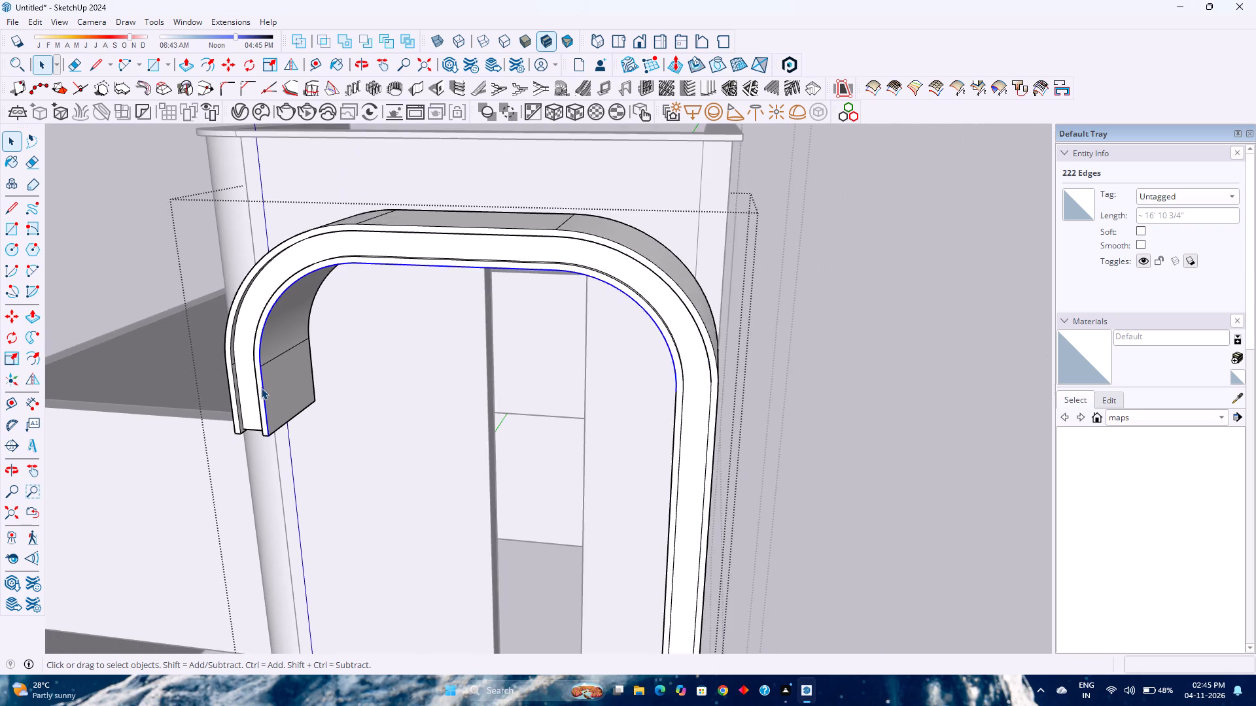
scroll(261, 388, "down", 2)
middle_click_drag(294, 431, 542, 428)
middle_click_drag(732, 460, 656, 447, "shift")
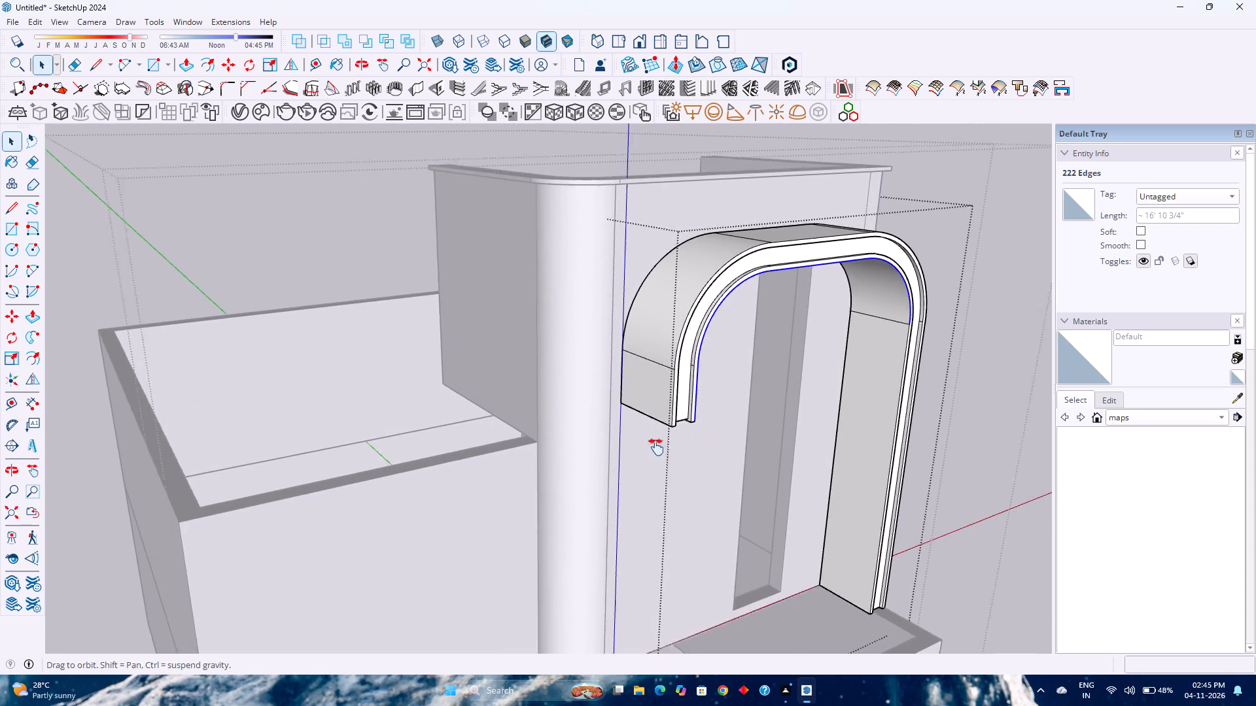
middle_click_drag(656, 447, 395, 513, "shift")
scroll(592, 401, "up", 6)
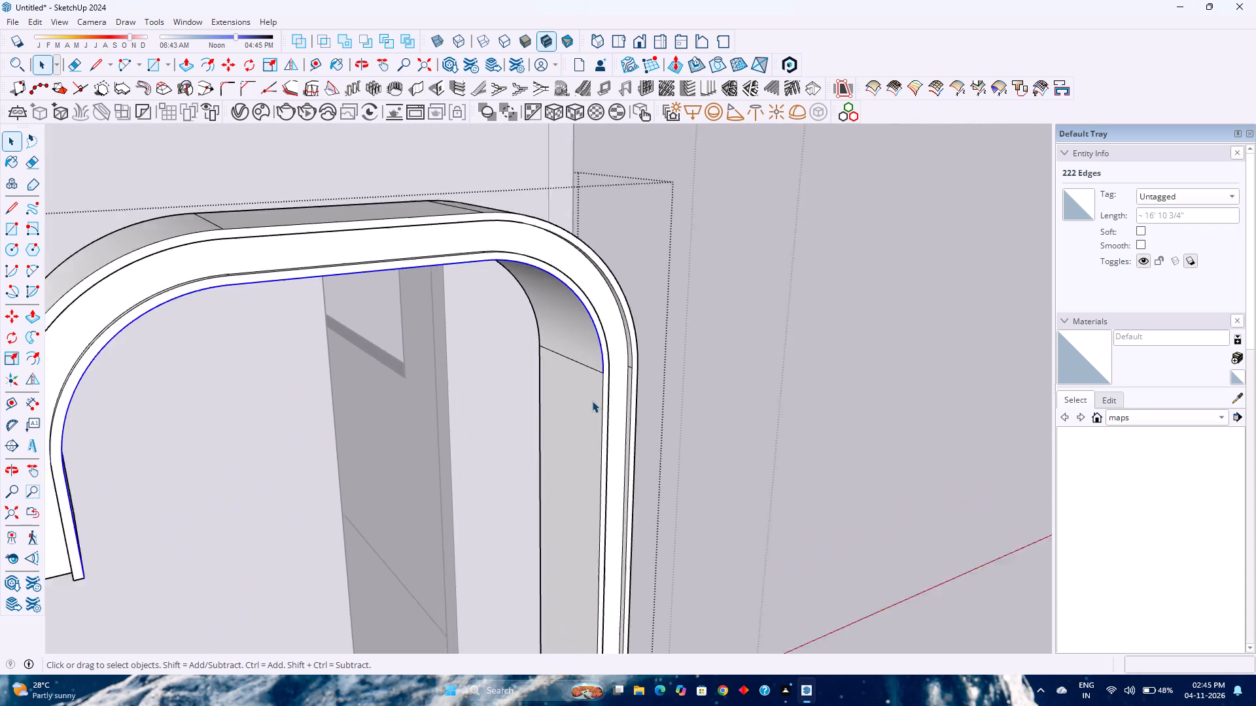
scroll(592, 401, "up", 2)
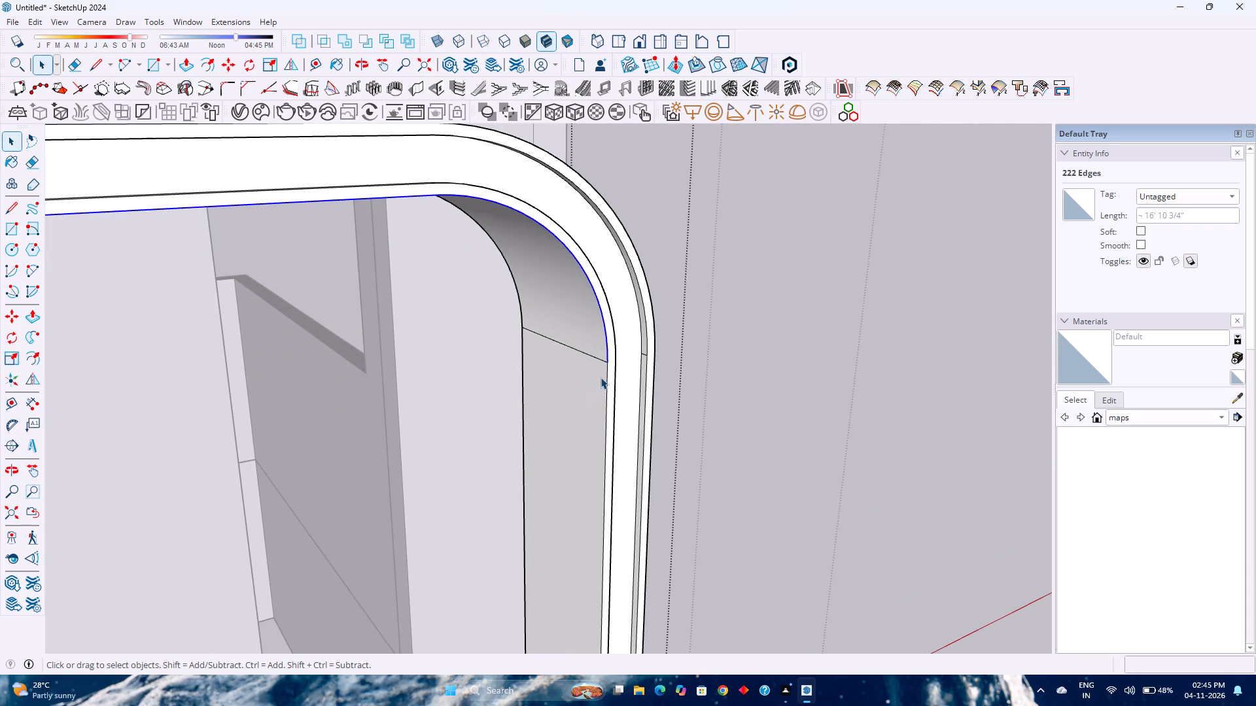
scroll(610, 365, "up", 6)
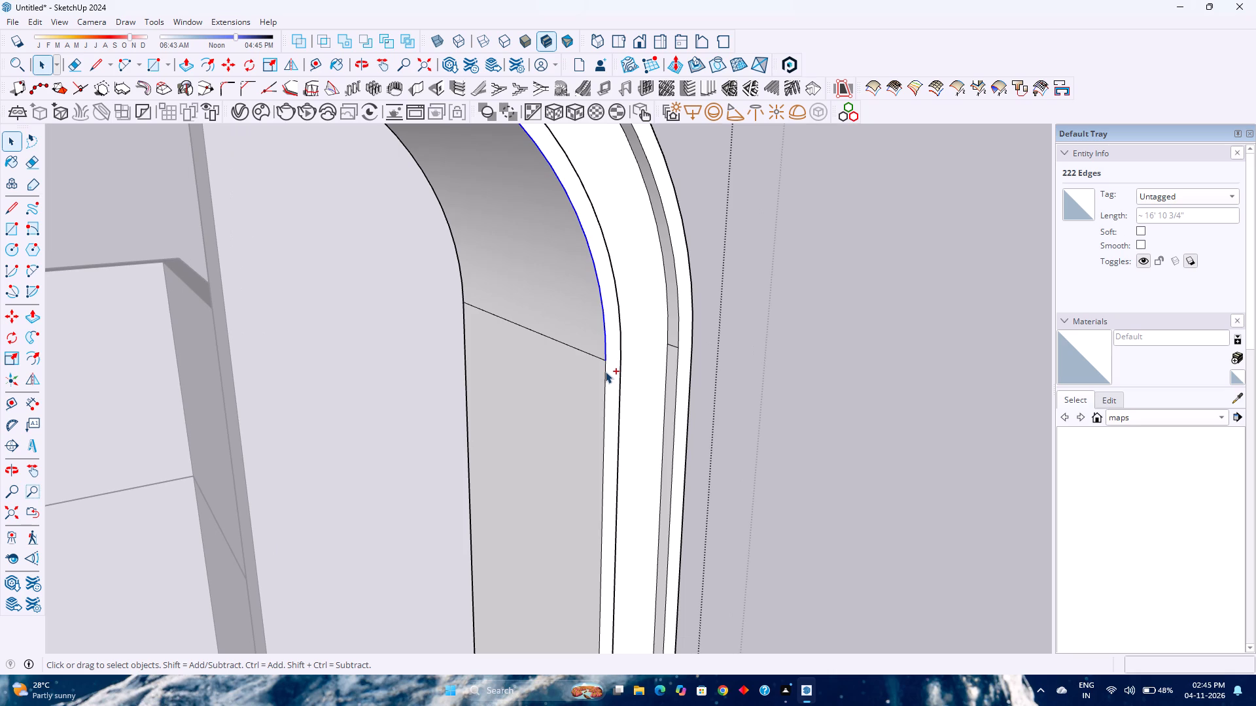
left_click(605, 371, "ctrl")
scroll(605, 371, "down", 18)
middle_click_drag(605, 412, 604, 412, "shift")
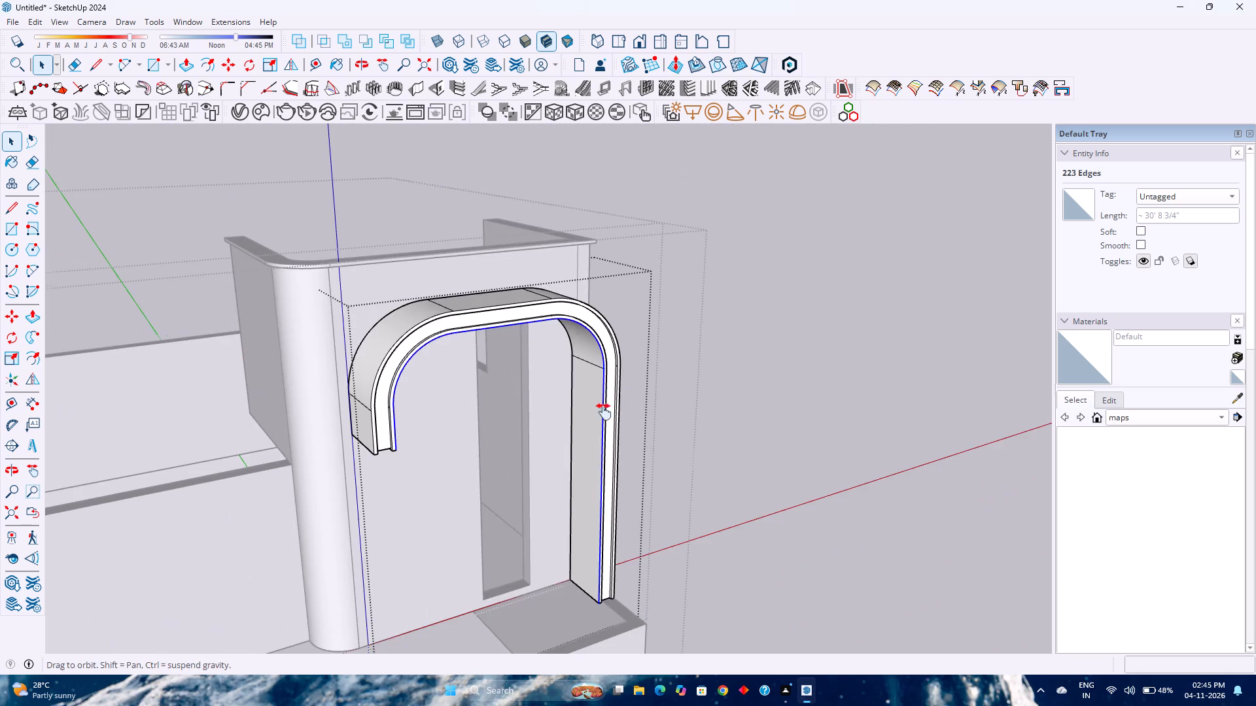
middle_click_drag(604, 412, 567, 345, "shift")
key("m")
scroll(555, 572, "up", 7)
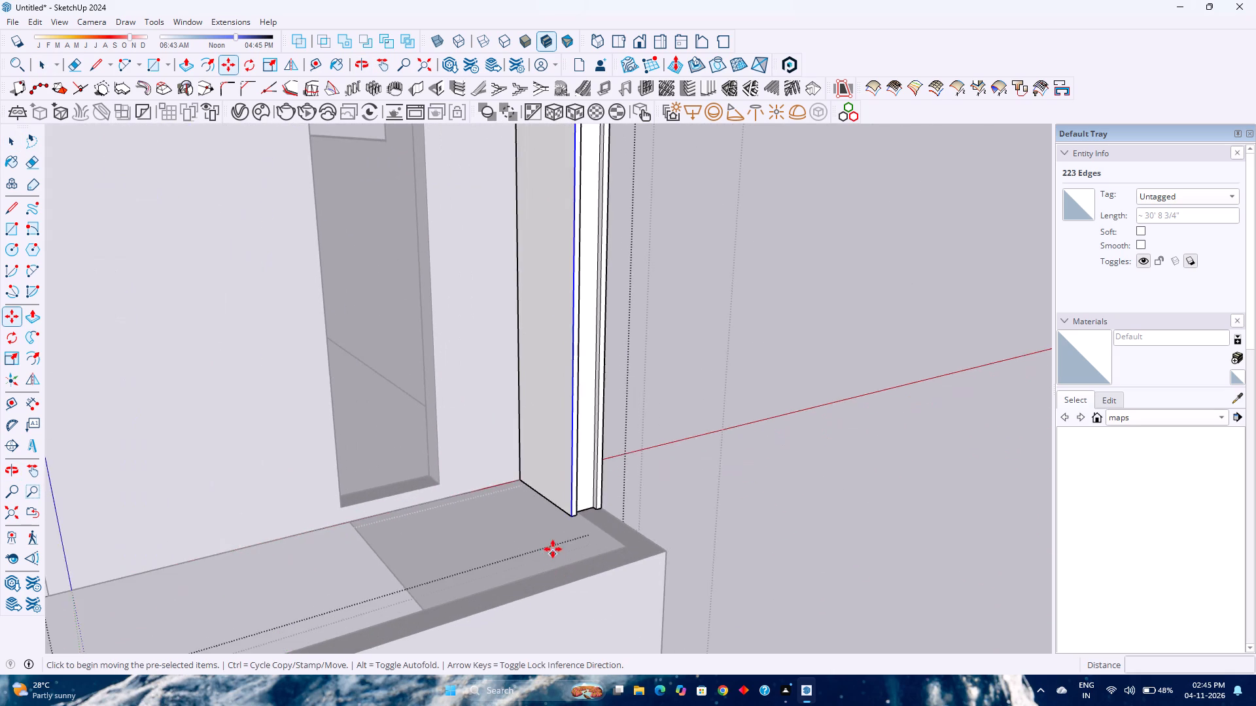
scroll(553, 549, "up", 6)
left_click(591, 486, "ctrl")
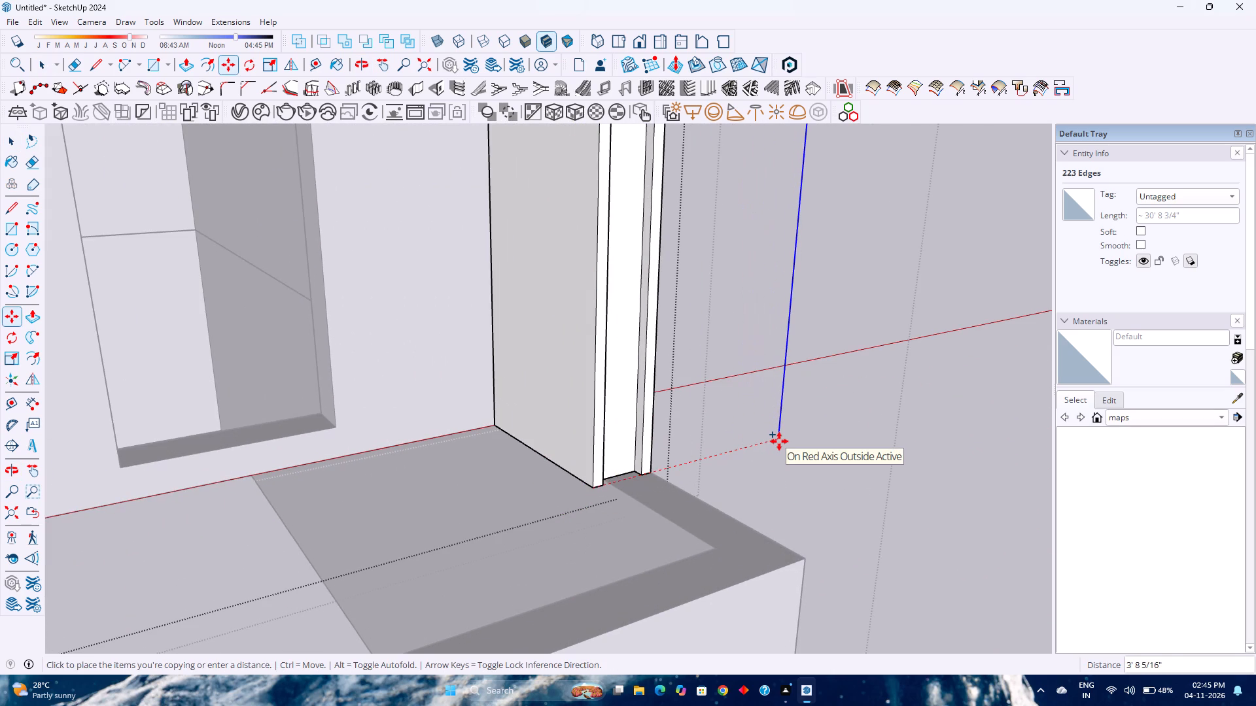
scroll(778, 437, "down", 14)
middle_click_drag(806, 429, 748, 456, "shift")
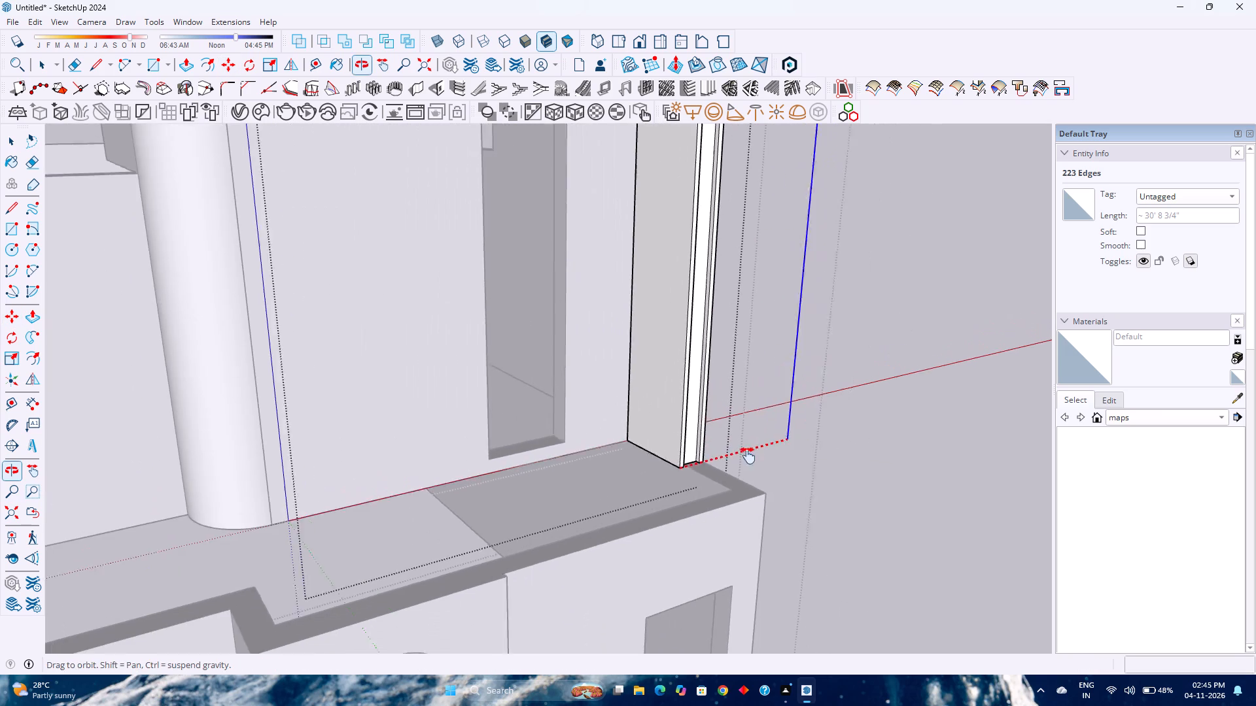
middle_click_drag(748, 456, 487, 582, "shift")
scroll(702, 494, "down", 2)
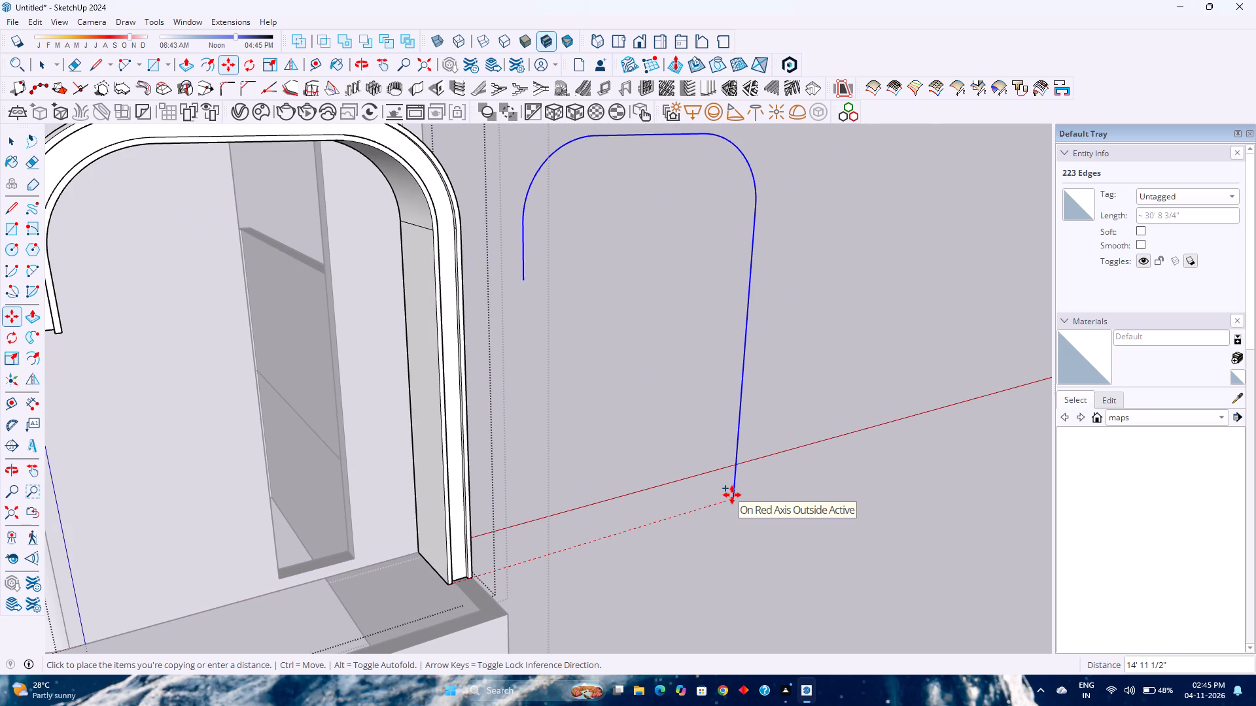
key("1")
type("5'")
key("Return")
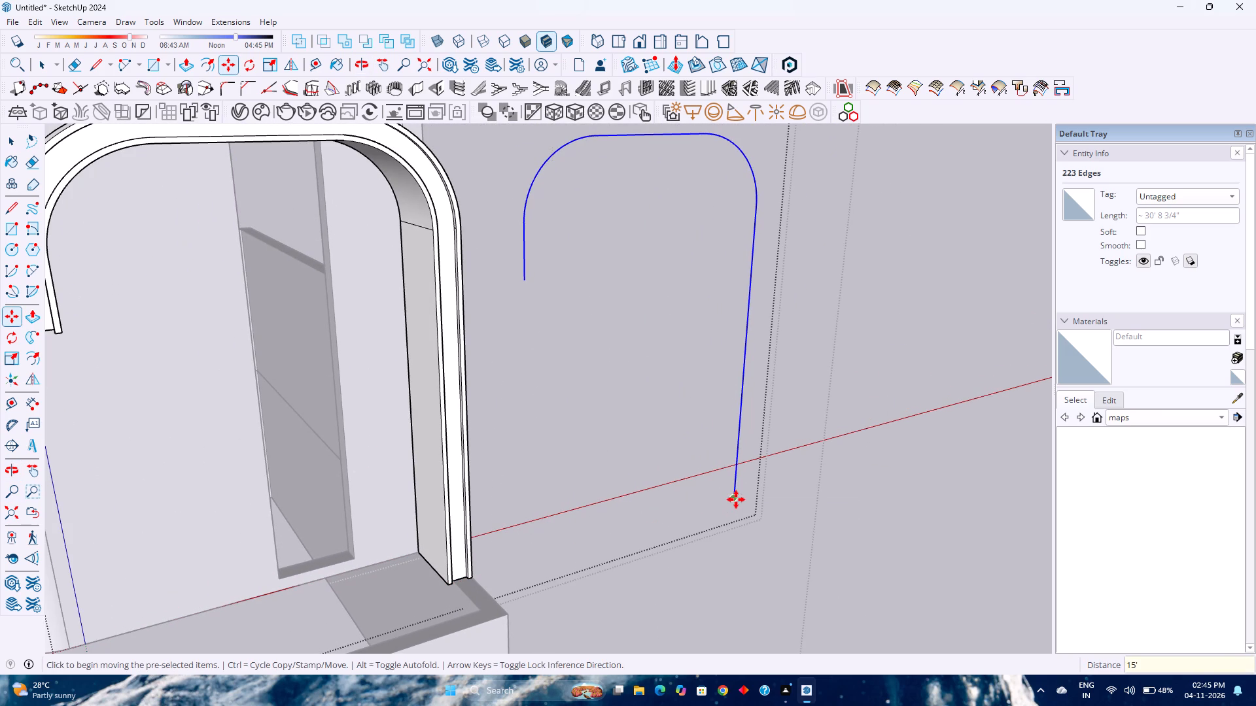
Copy the detached arch outline 2" along the green axis to make a parallel second outline.
left_click(736, 499)
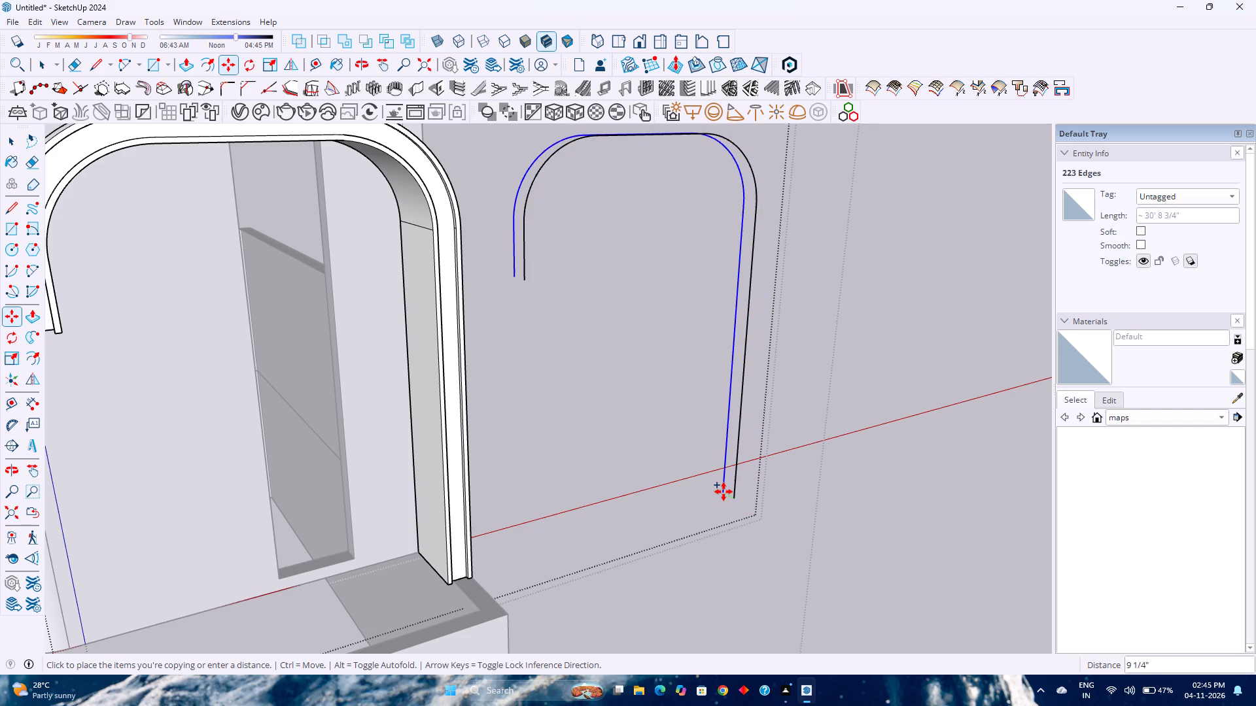
key("Left")
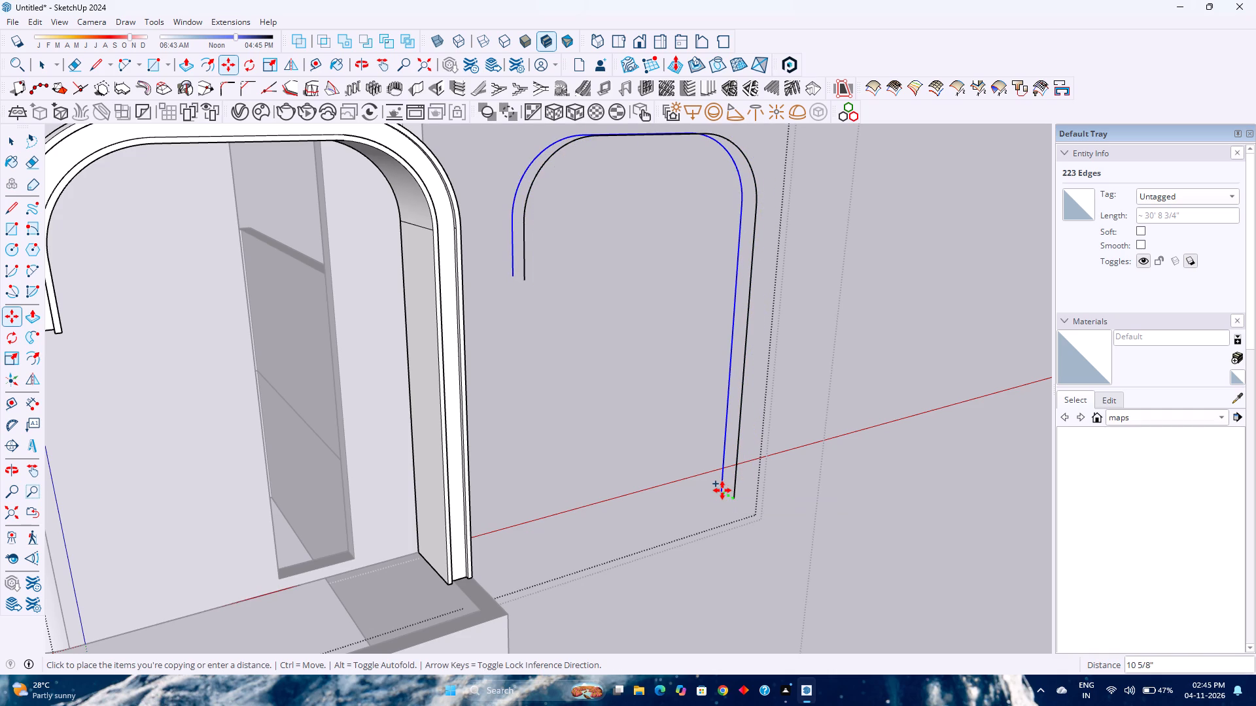
key("2")
key("Return")
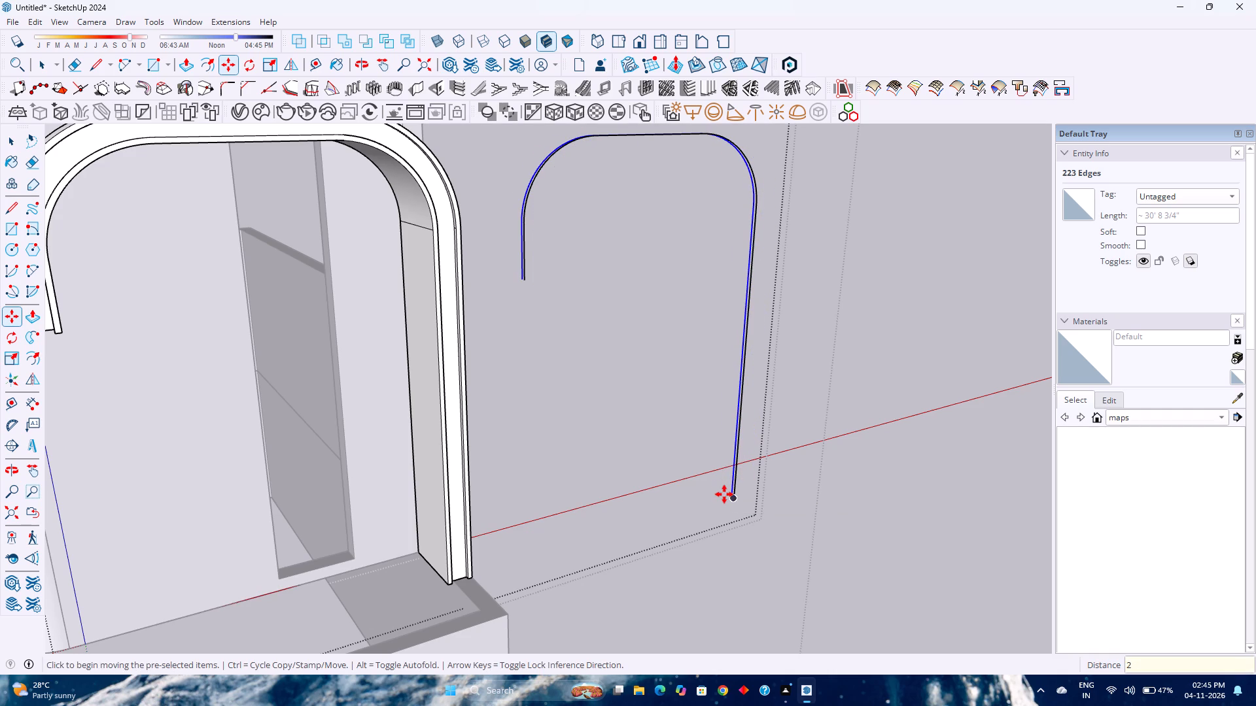
Close both open ends of the two parallel arch outlines with short 2" connecting lines.
key("l")
scroll(727, 494, "up", 18)
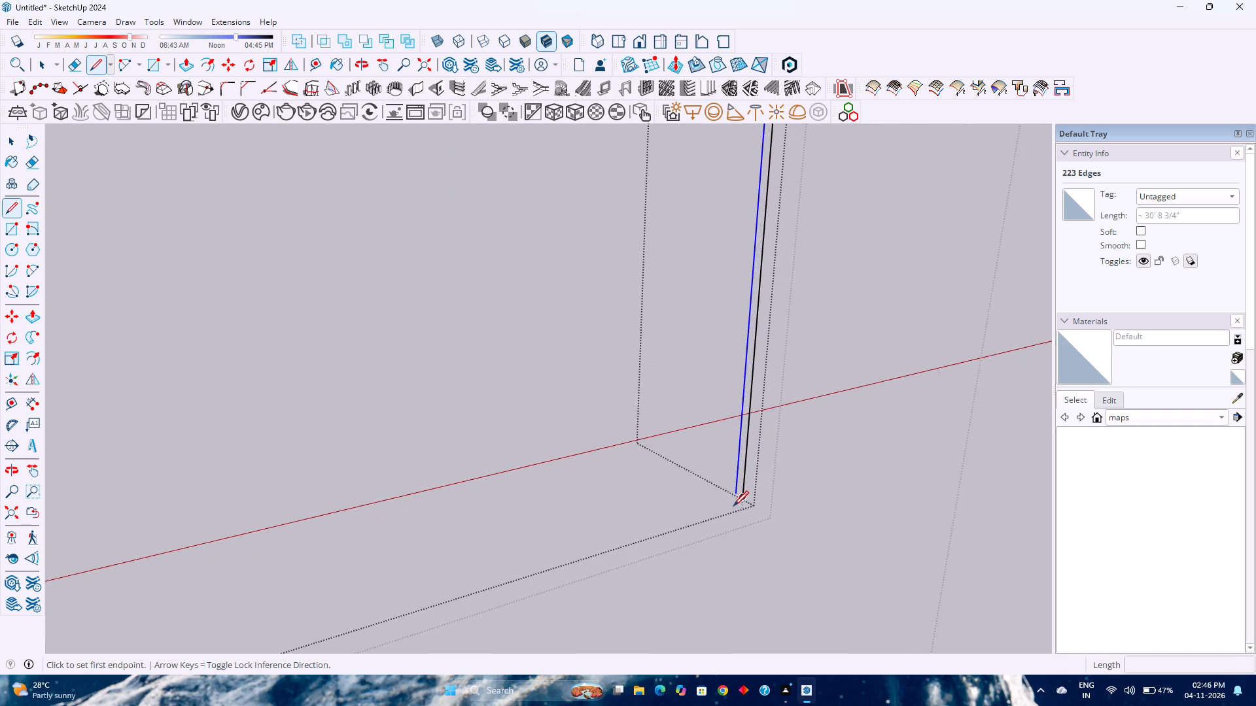
scroll(733, 506, "up", 8)
left_click(735, 486)
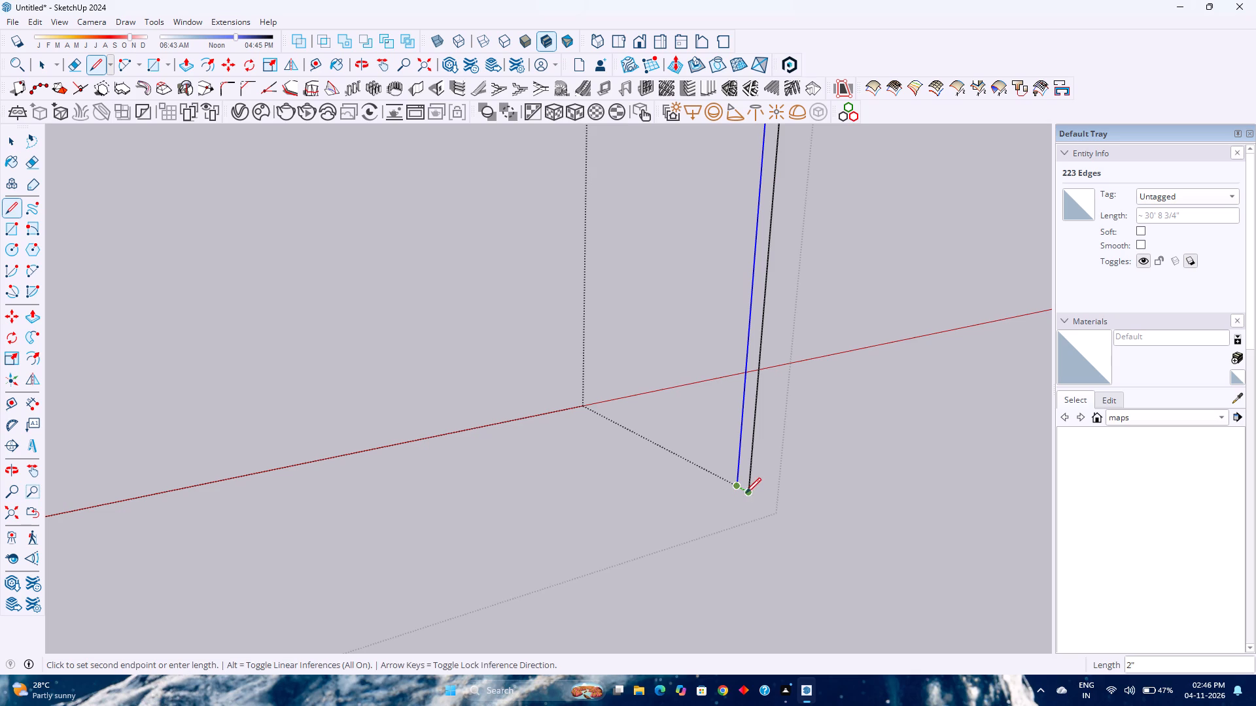
left_click(746, 494)
scroll(697, 505, "down", 9)
key("Escape")
scroll(698, 504, "down", 1)
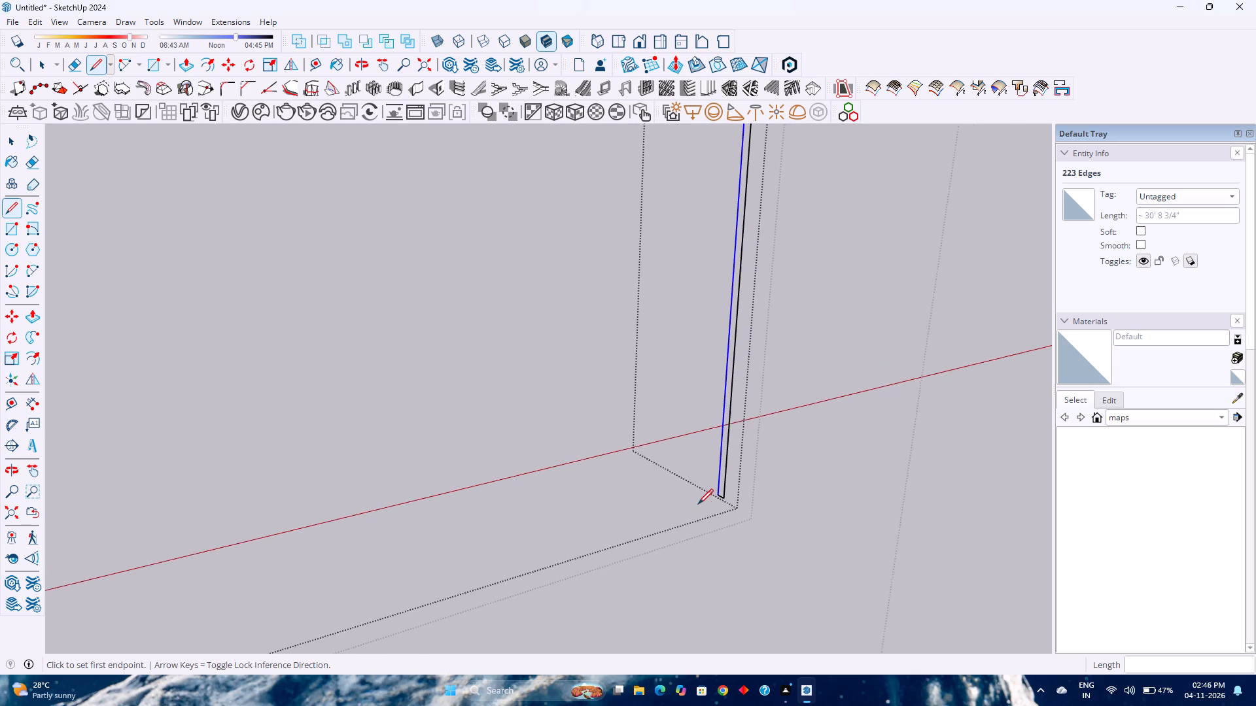
scroll(698, 504, "down", 8)
middle_click_drag(665, 471, 752, 667, "shift")
middle_click(753, 667, "shift")
scroll(732, 573, "down", 4)
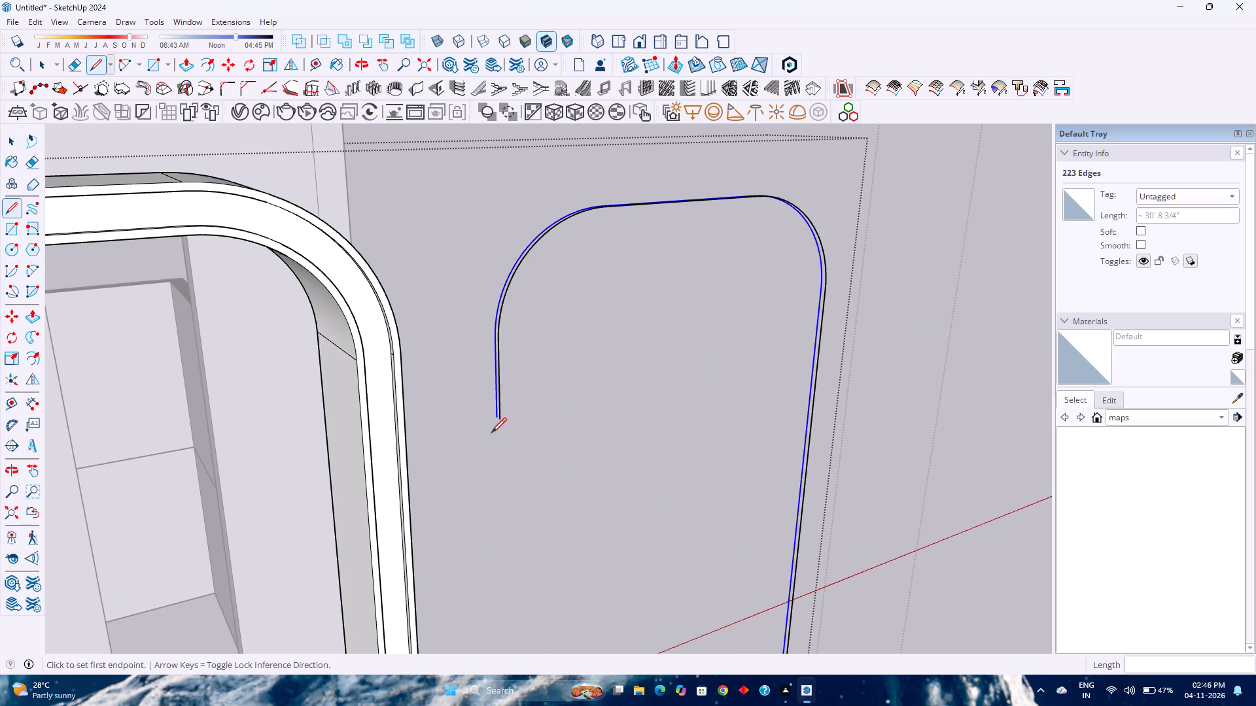
scroll(491, 430, "up", 11)
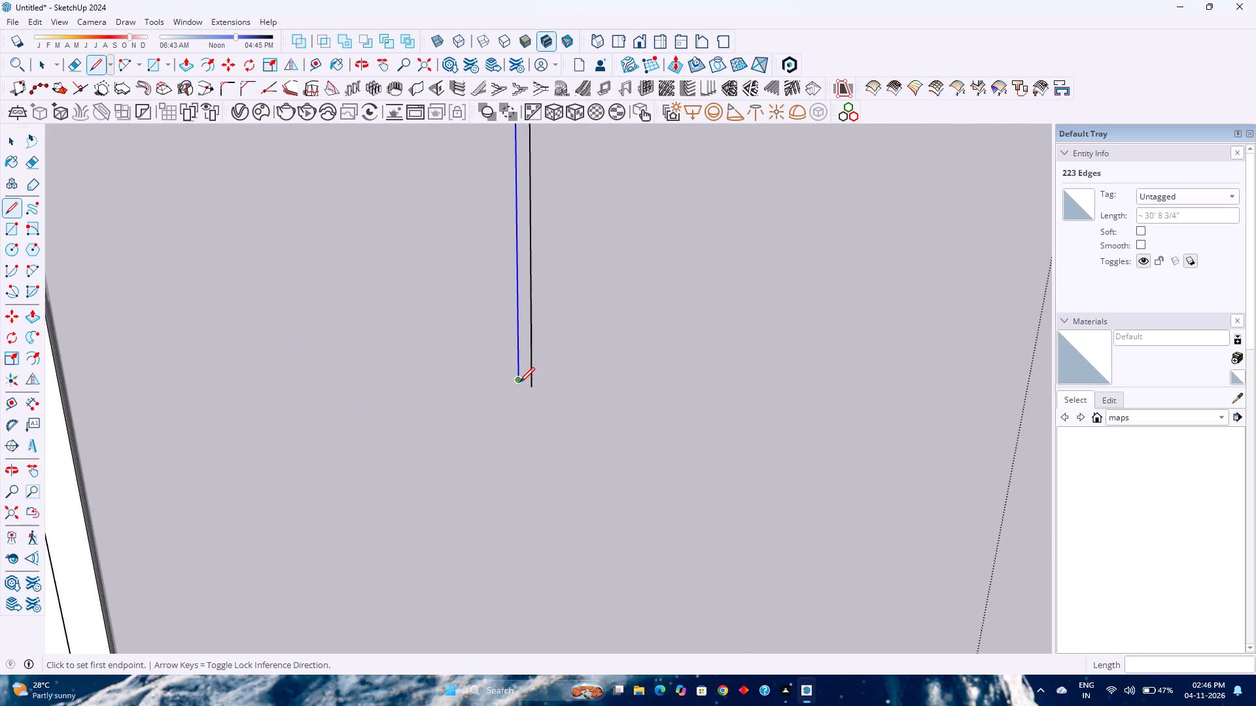
left_click(519, 382)
left_click(532, 386)
scroll(499, 433, "down", 7)
key("space")
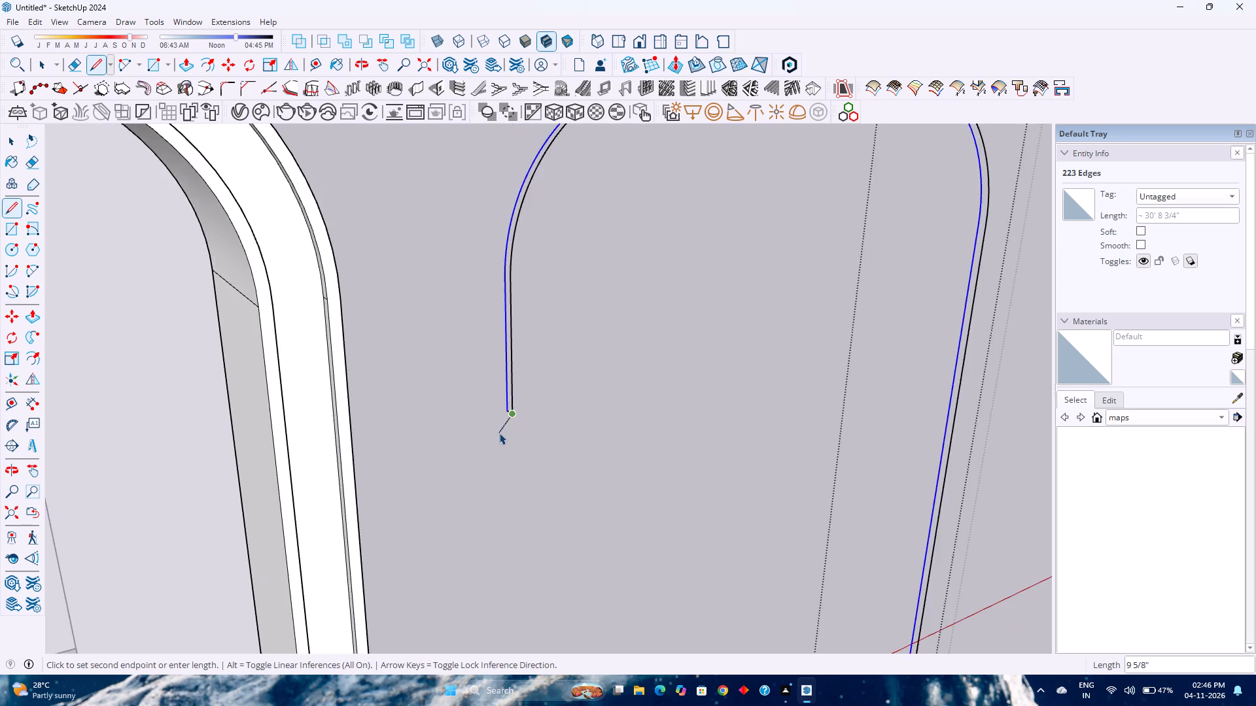
Weld all connected edges of the detached double arch outline into a single curve.
scroll(499, 433, "down", 5)
middle_click_drag(516, 433, 396, 449)
middle_click(396, 449)
scroll(401, 445, "down", 4)
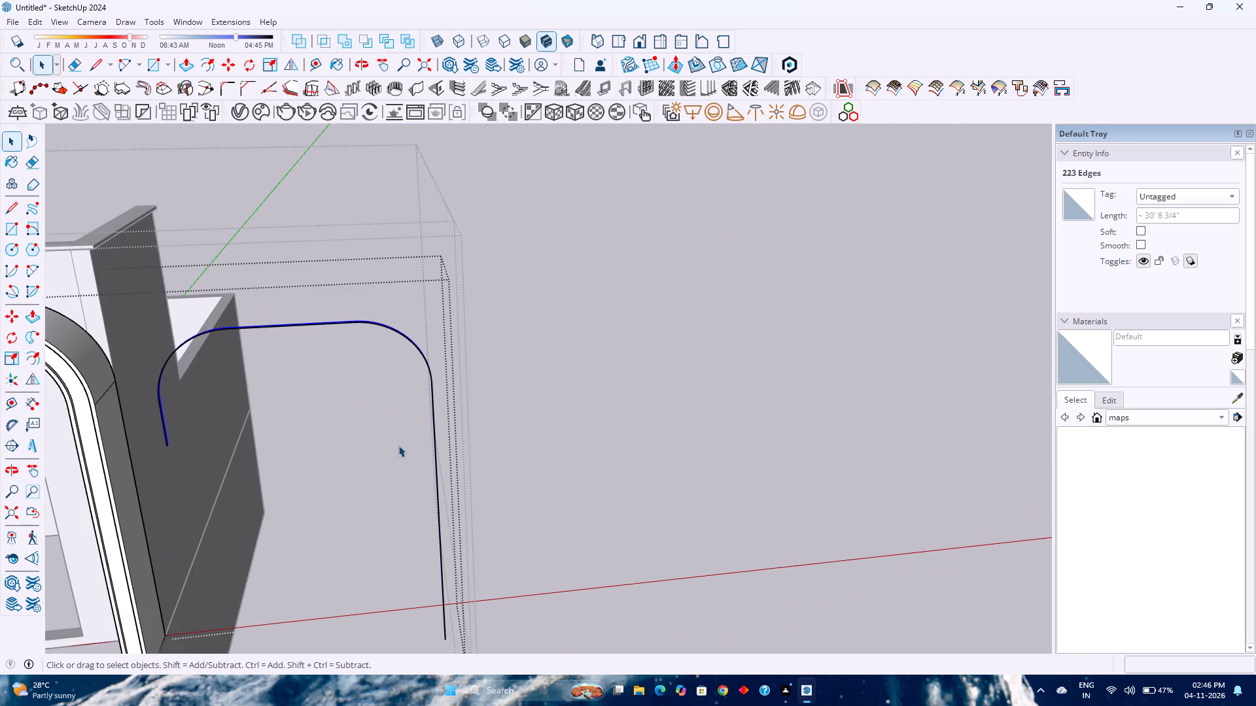
scroll(398, 445, "down", 1)
middle_click_drag(383, 457, 554, 427, "shift")
scroll(612, 569, "up", 3)
scroll(580, 612, "up", 3)
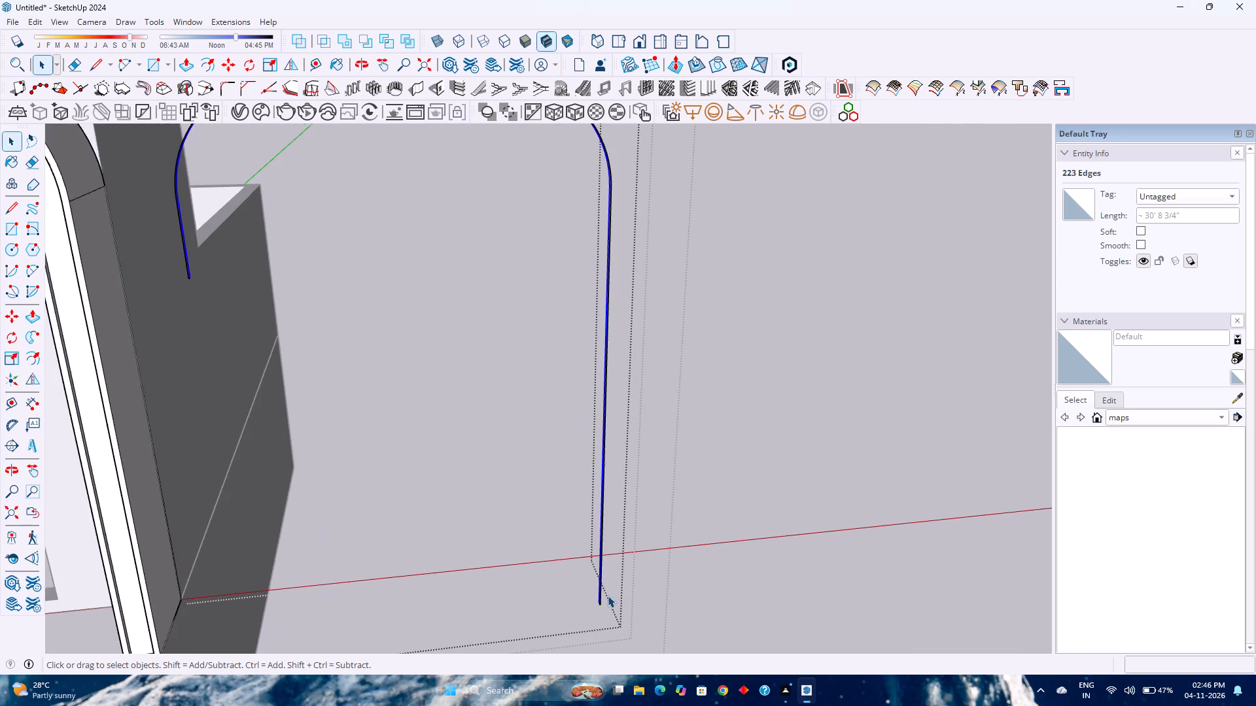
scroll(608, 596, "up", 4)
middle_click_drag(581, 600, 617, 585)
middle_click(617, 585)
scroll(717, 533, "up", 10)
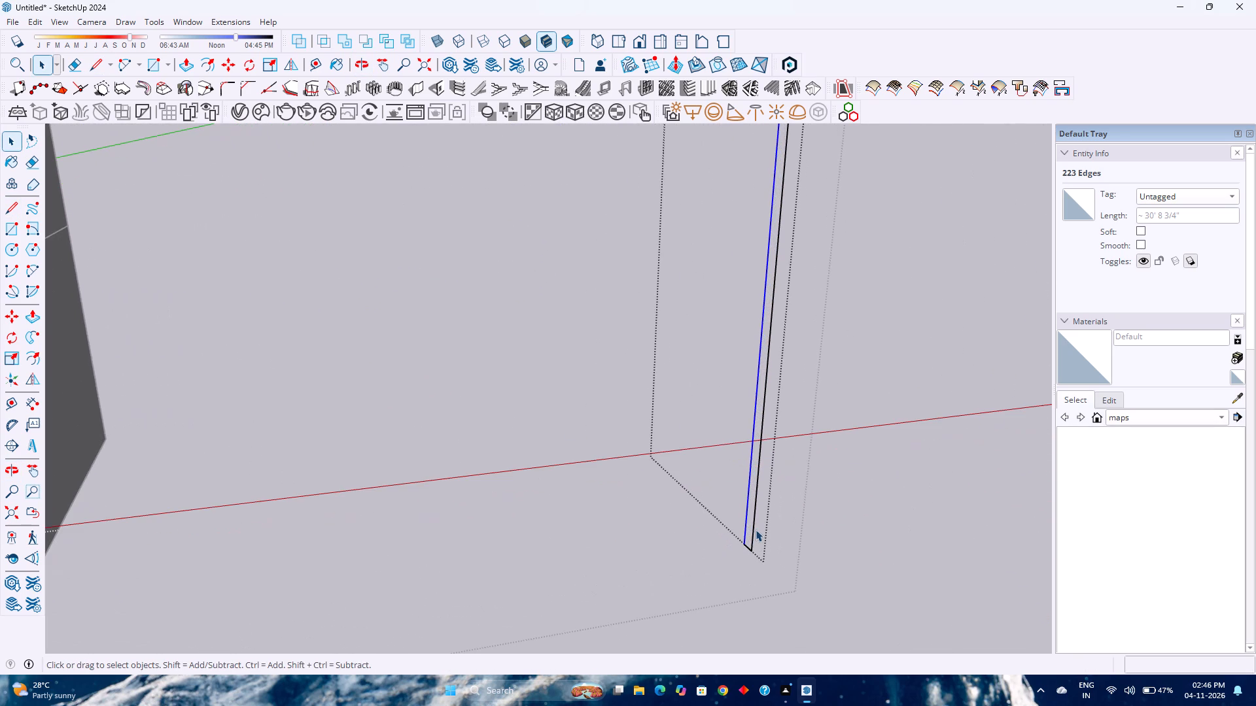
left_click(754, 530)
double_click(754, 530)
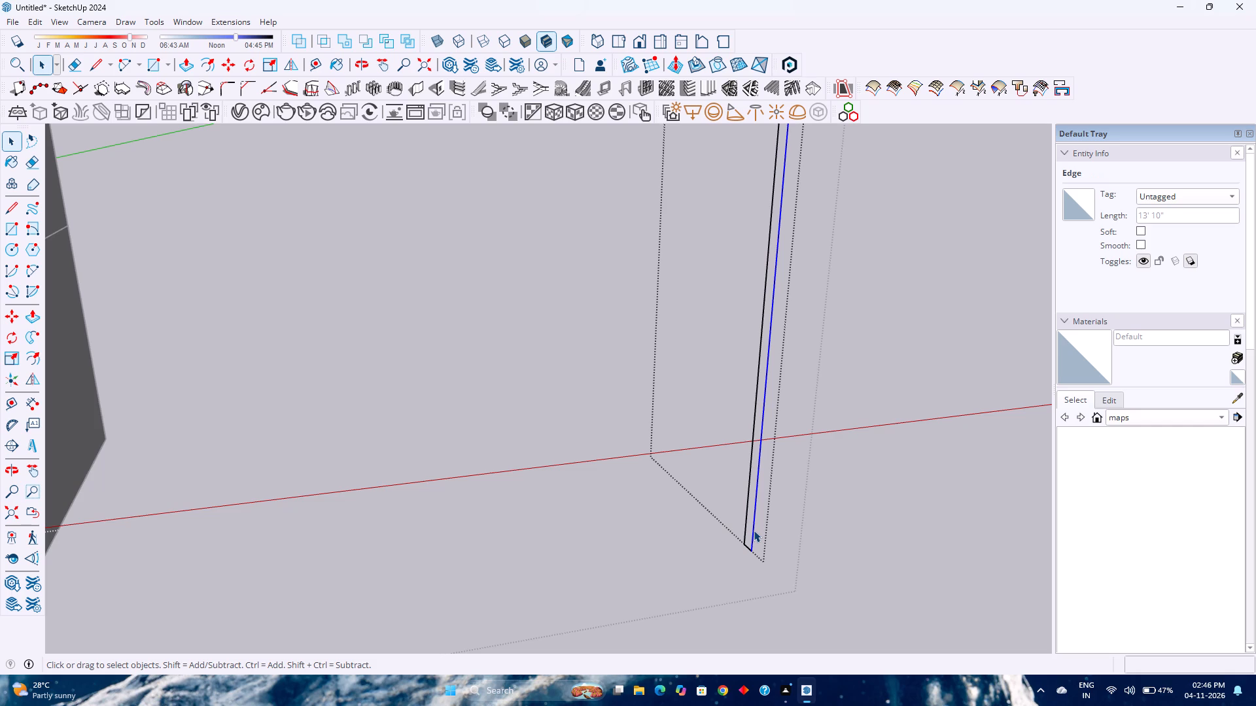
triple_click(753, 530)
scroll(753, 530, "down", 11)
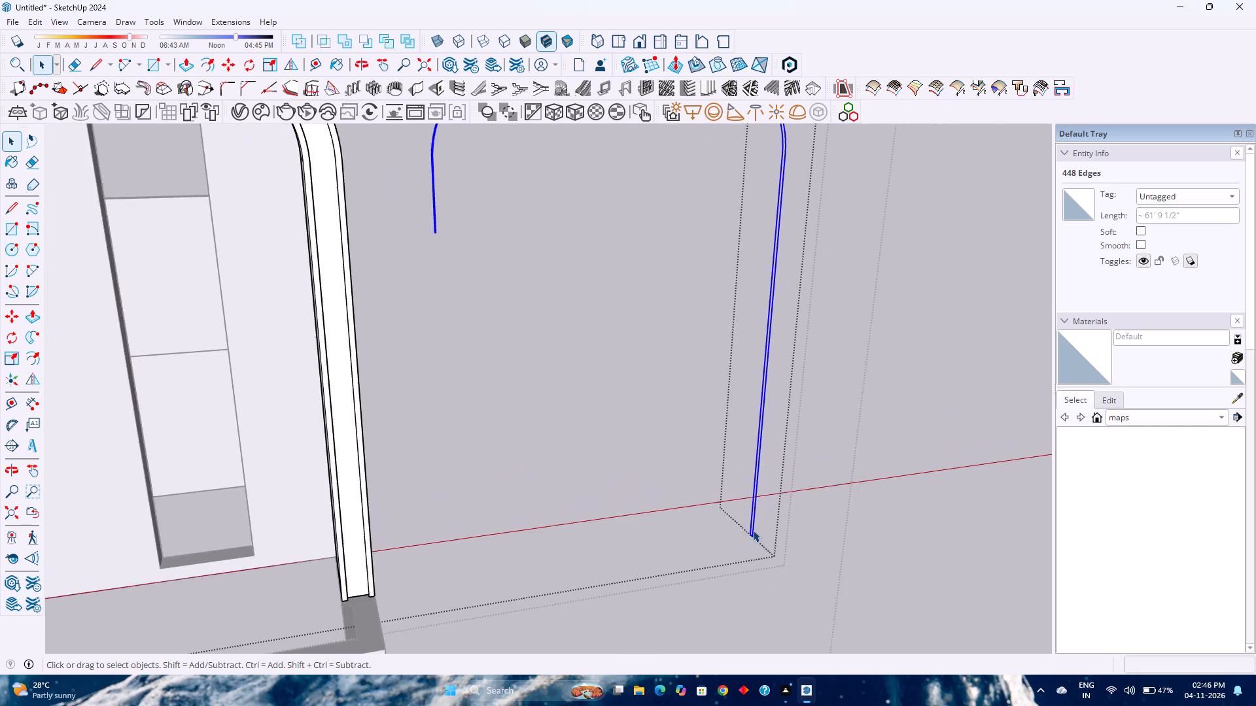
scroll(753, 530, "down", 5)
right_click(753, 530)
left_click(820, 345)
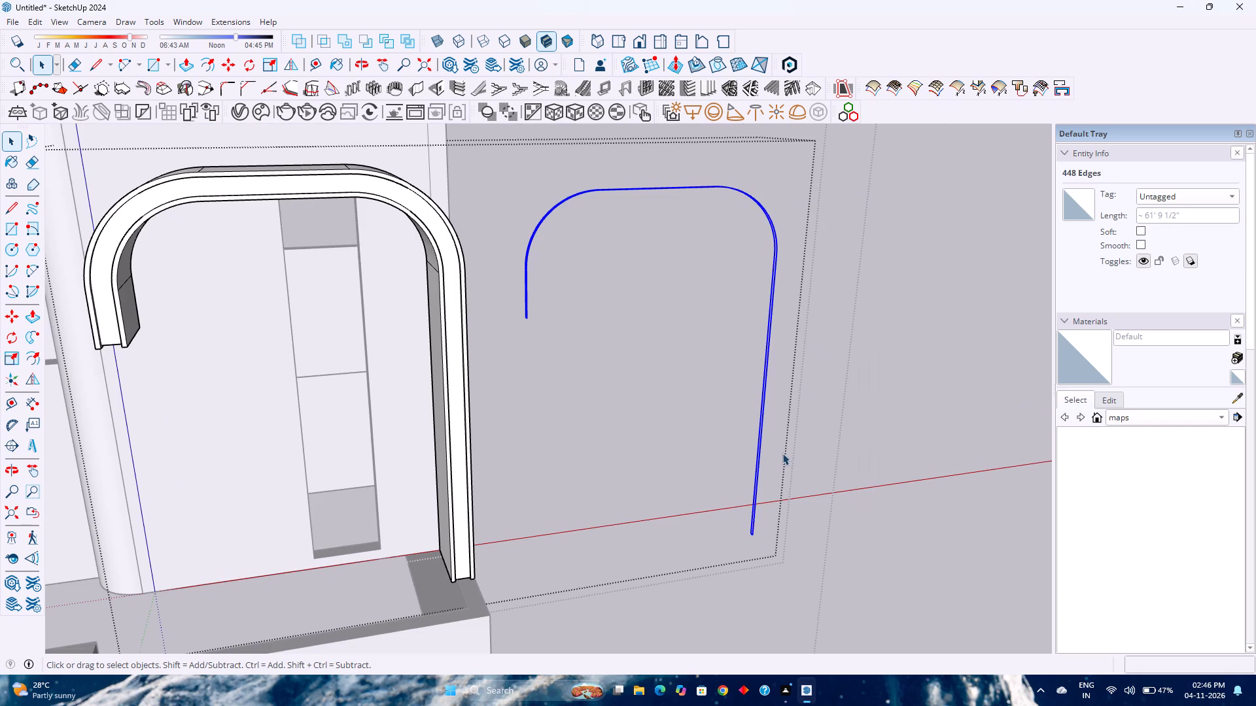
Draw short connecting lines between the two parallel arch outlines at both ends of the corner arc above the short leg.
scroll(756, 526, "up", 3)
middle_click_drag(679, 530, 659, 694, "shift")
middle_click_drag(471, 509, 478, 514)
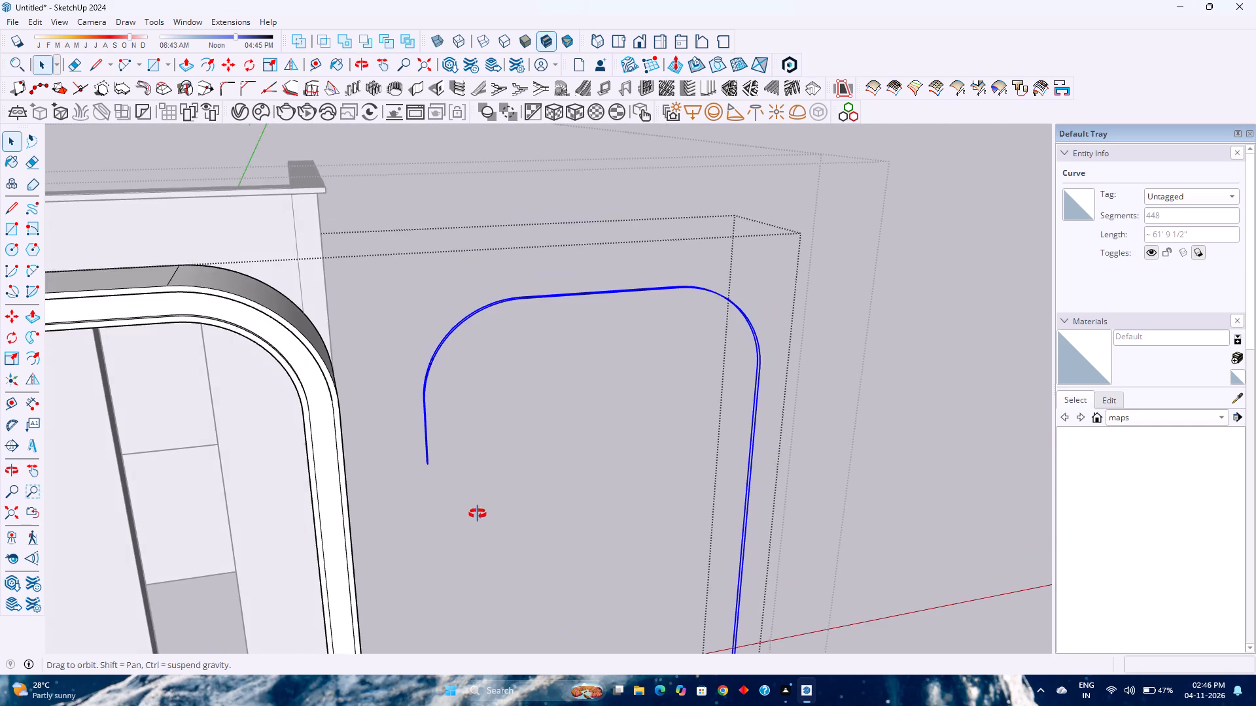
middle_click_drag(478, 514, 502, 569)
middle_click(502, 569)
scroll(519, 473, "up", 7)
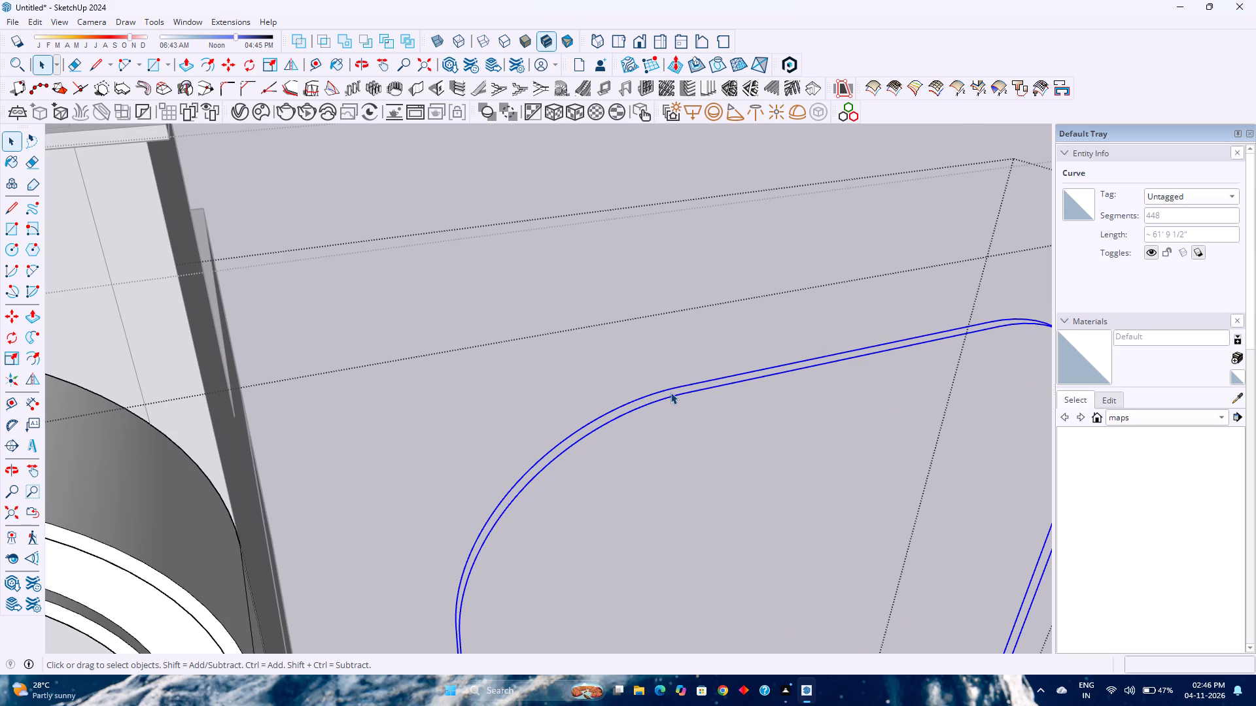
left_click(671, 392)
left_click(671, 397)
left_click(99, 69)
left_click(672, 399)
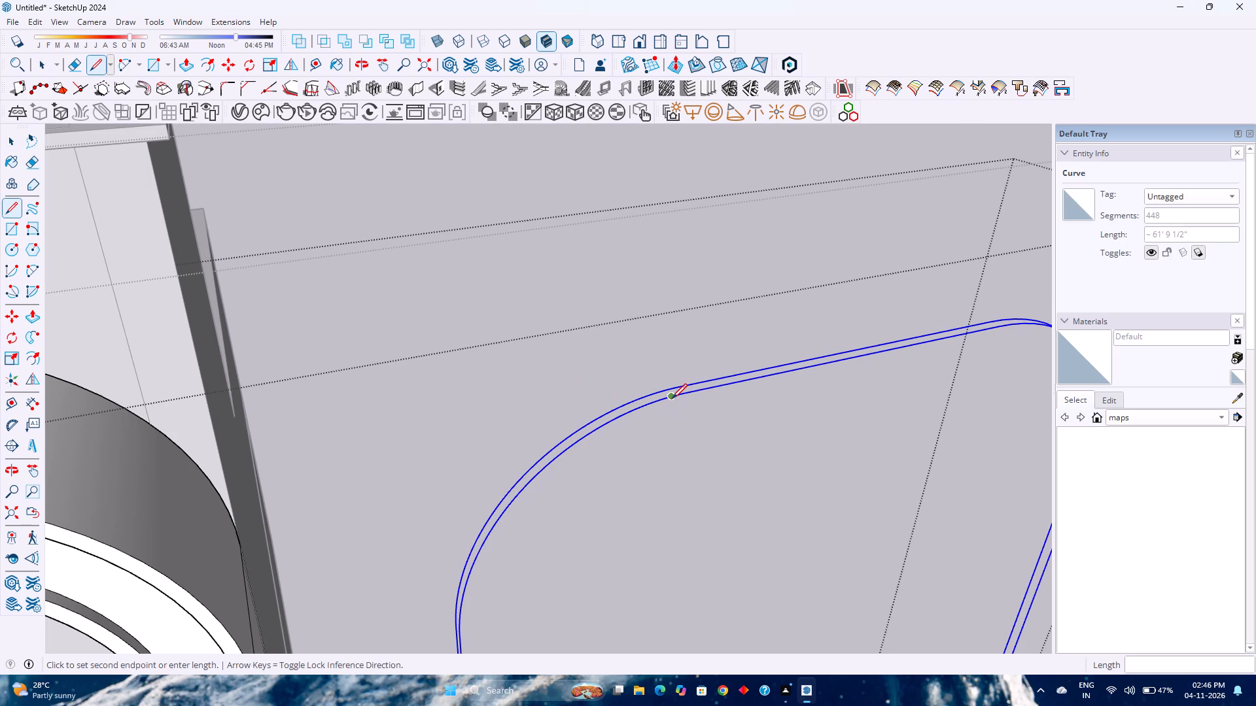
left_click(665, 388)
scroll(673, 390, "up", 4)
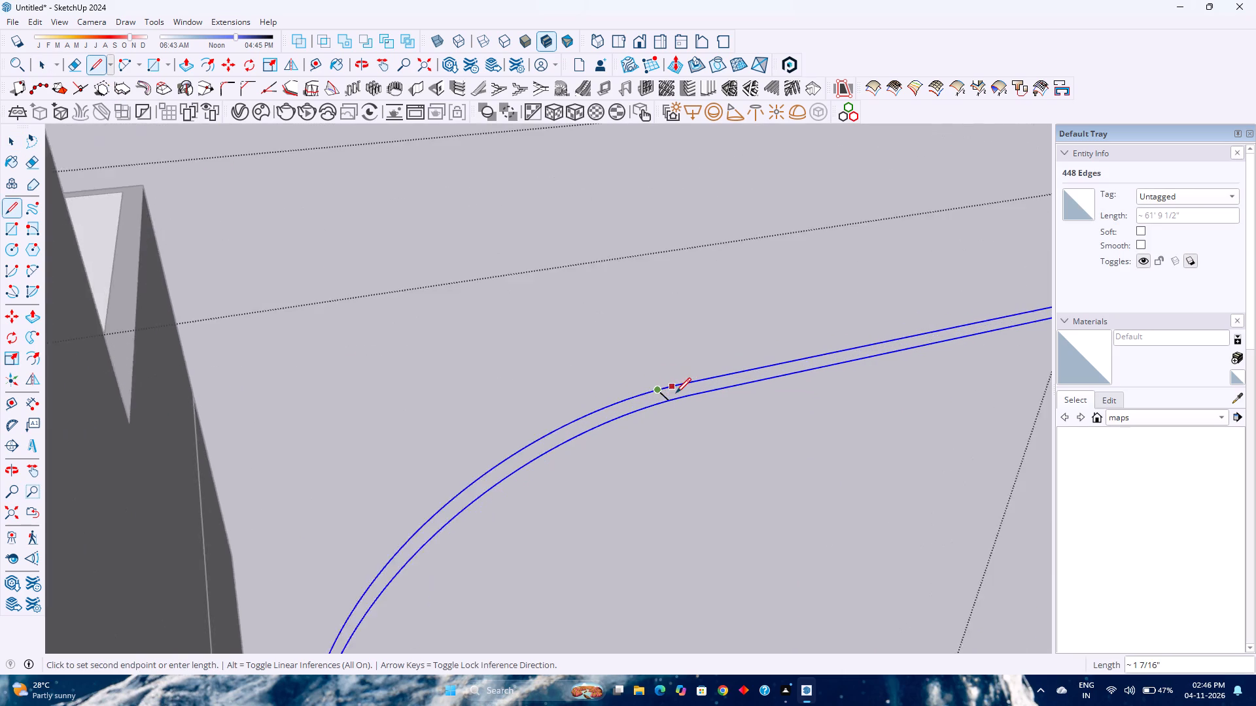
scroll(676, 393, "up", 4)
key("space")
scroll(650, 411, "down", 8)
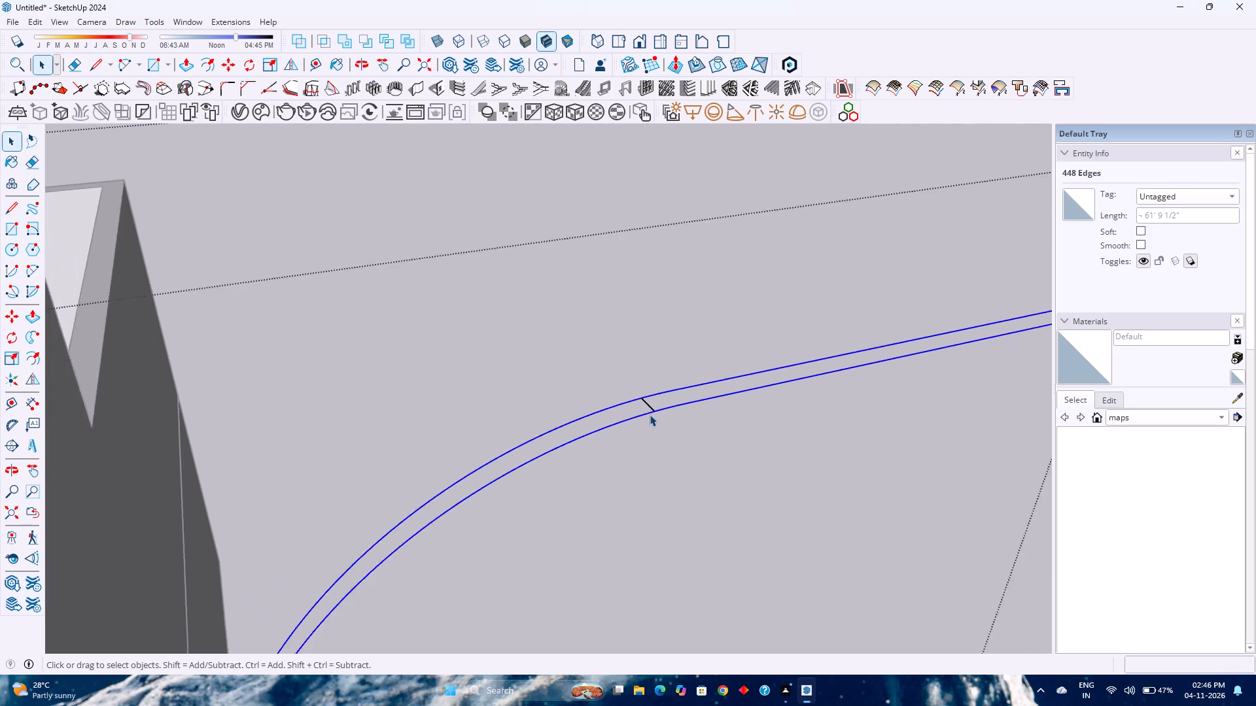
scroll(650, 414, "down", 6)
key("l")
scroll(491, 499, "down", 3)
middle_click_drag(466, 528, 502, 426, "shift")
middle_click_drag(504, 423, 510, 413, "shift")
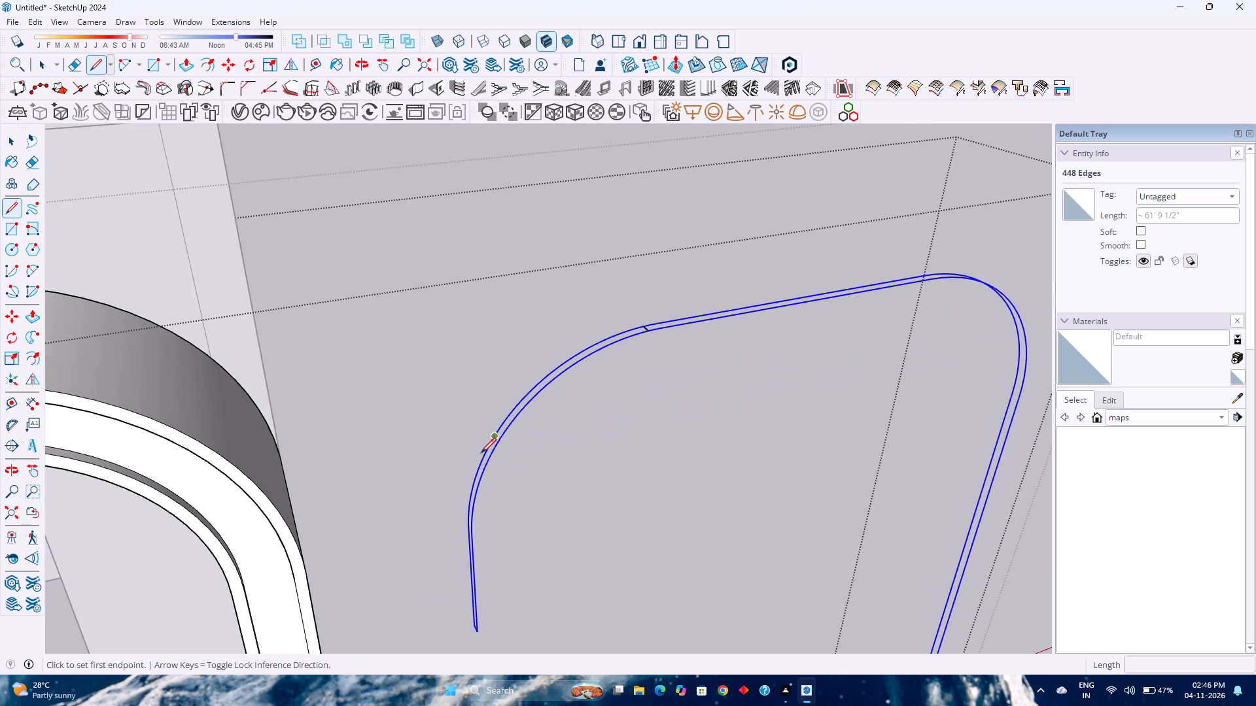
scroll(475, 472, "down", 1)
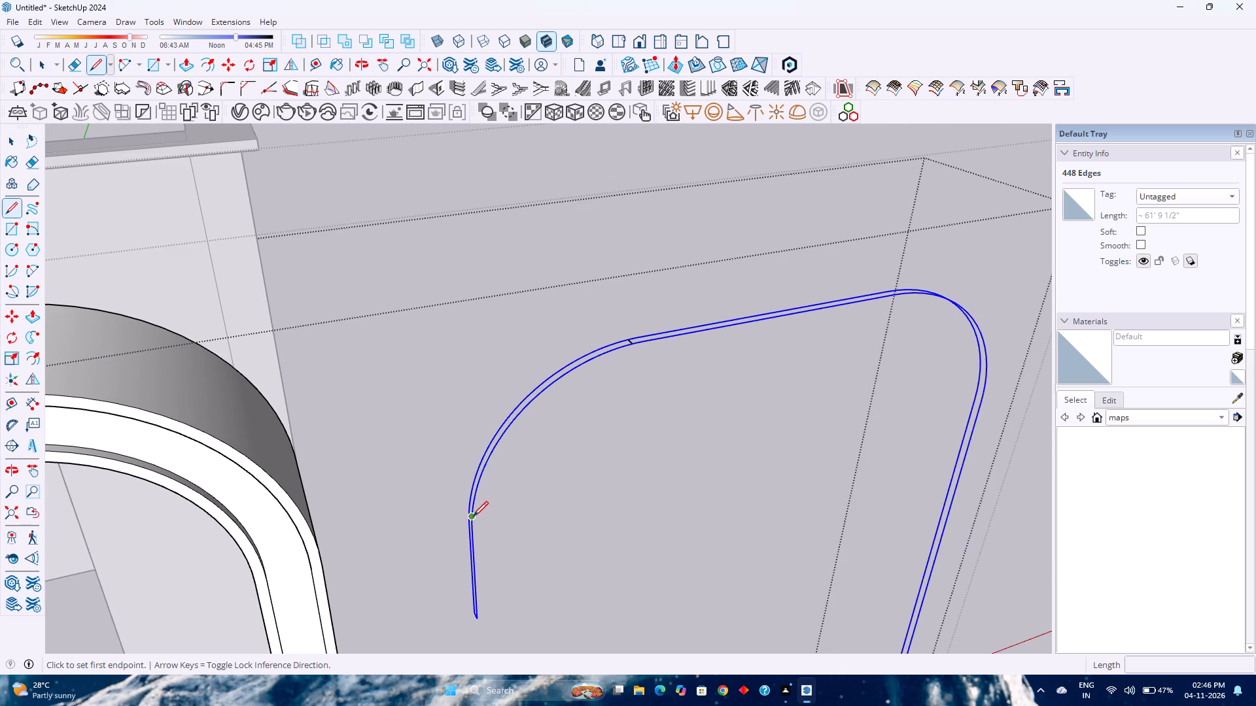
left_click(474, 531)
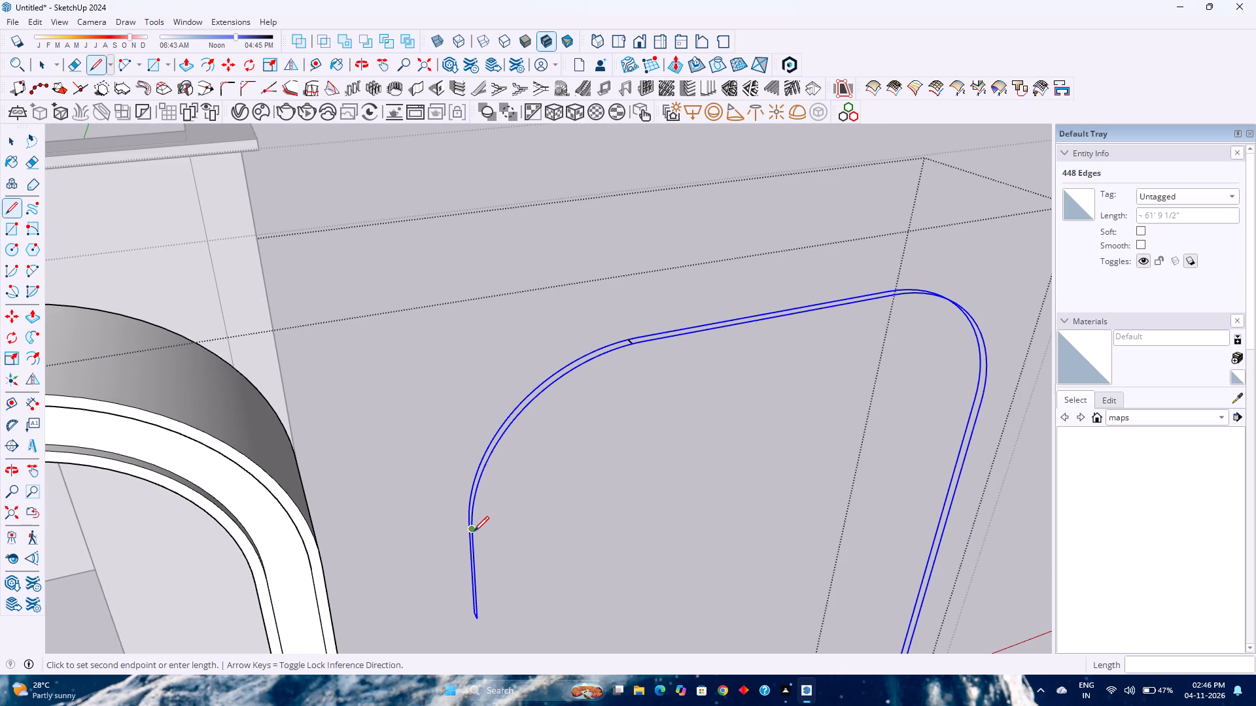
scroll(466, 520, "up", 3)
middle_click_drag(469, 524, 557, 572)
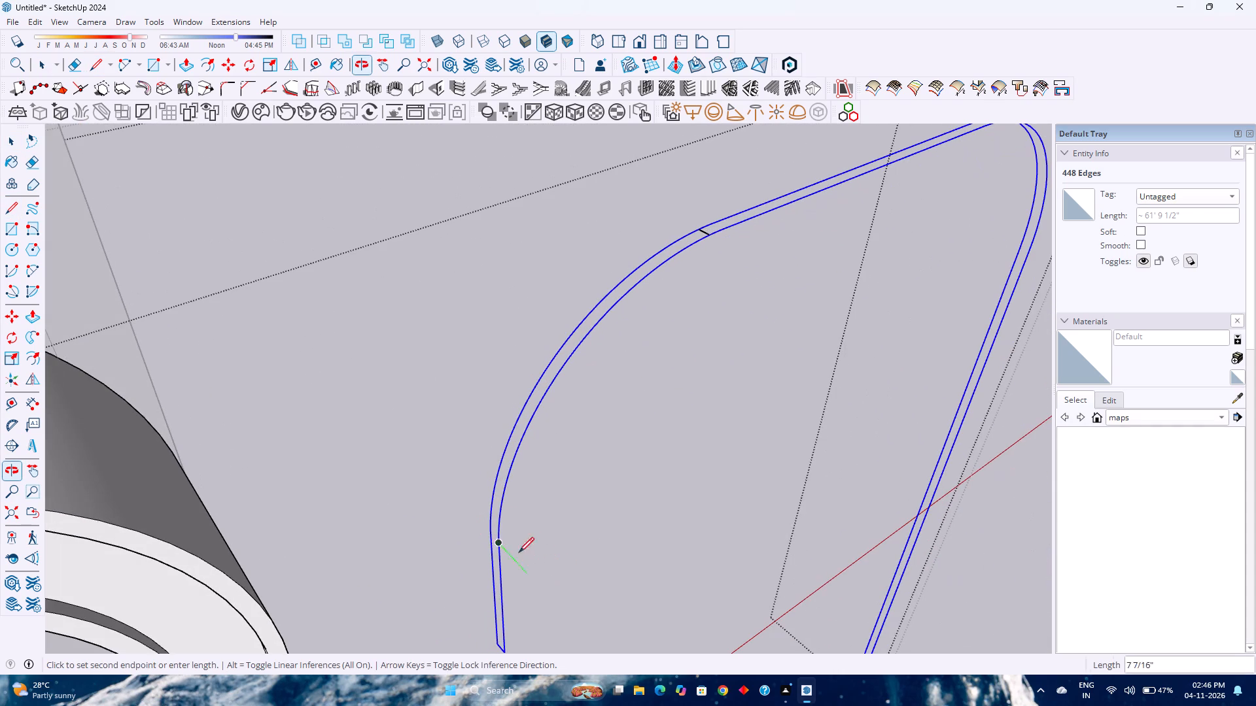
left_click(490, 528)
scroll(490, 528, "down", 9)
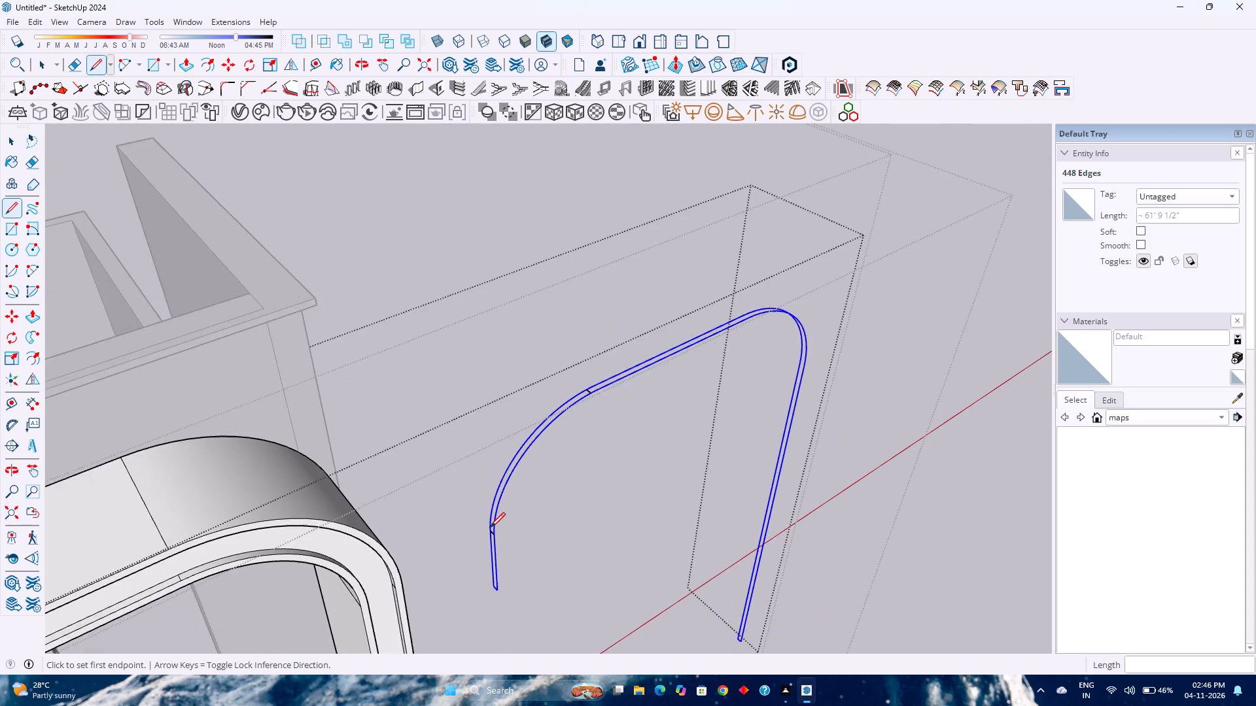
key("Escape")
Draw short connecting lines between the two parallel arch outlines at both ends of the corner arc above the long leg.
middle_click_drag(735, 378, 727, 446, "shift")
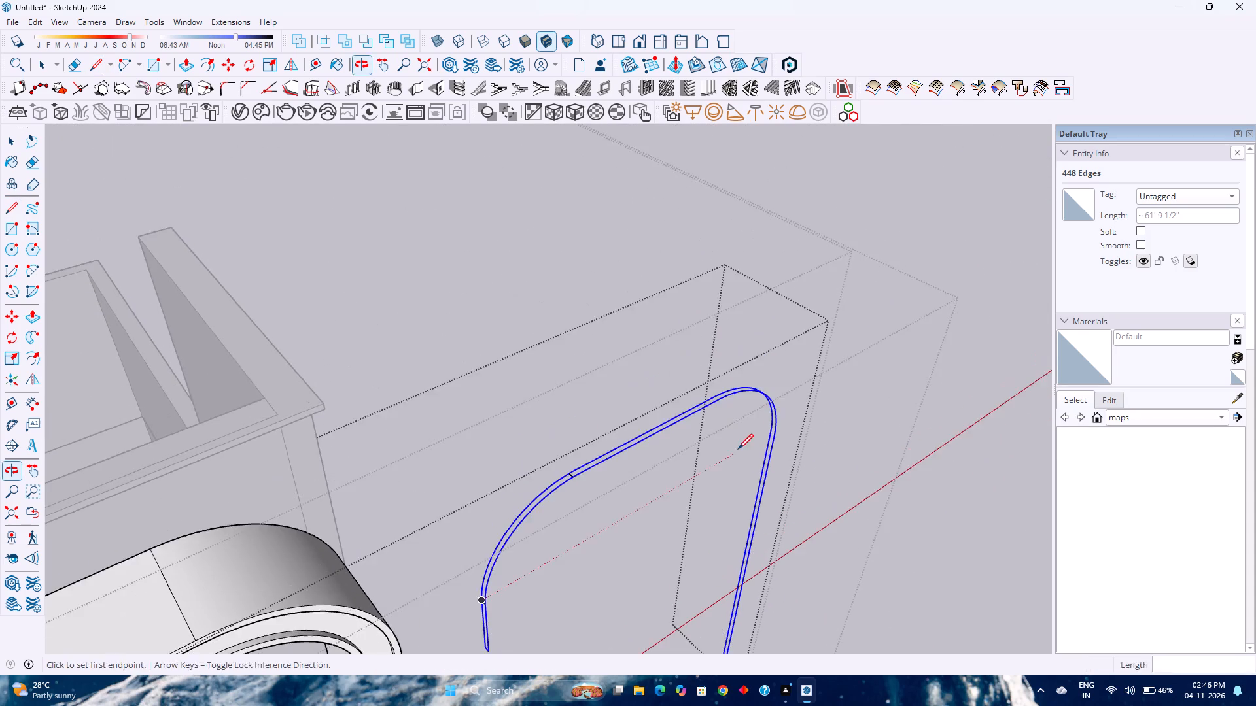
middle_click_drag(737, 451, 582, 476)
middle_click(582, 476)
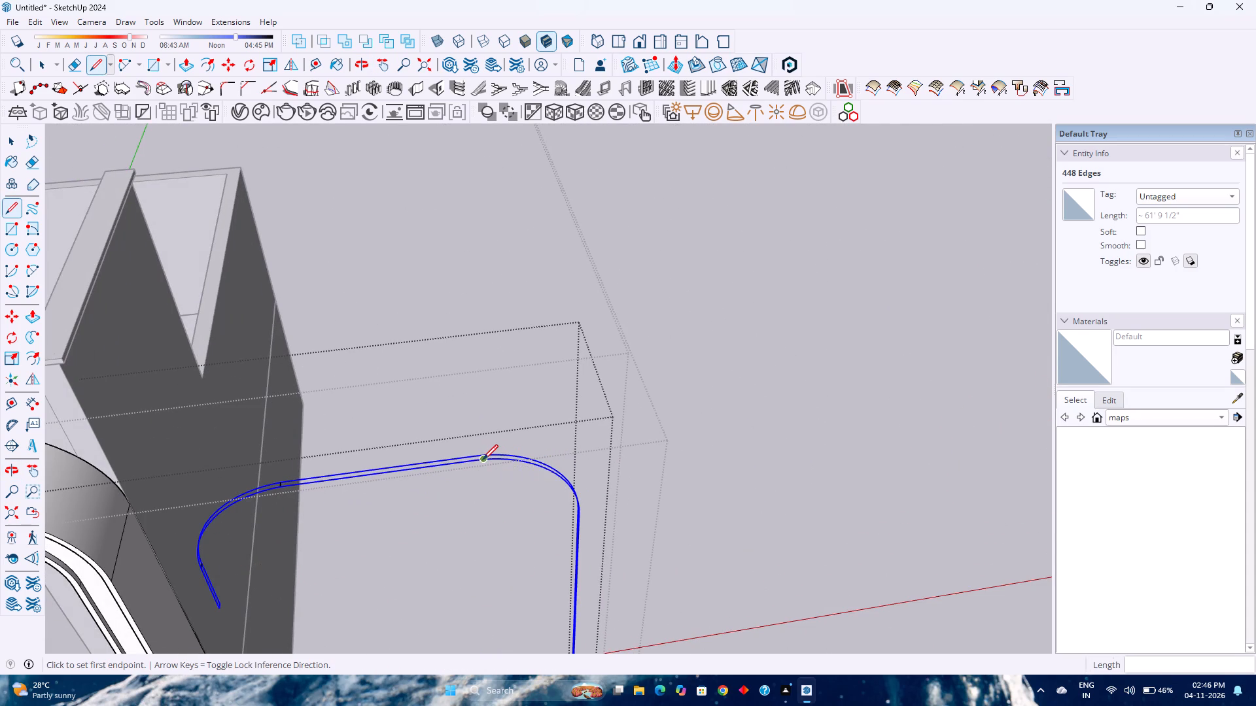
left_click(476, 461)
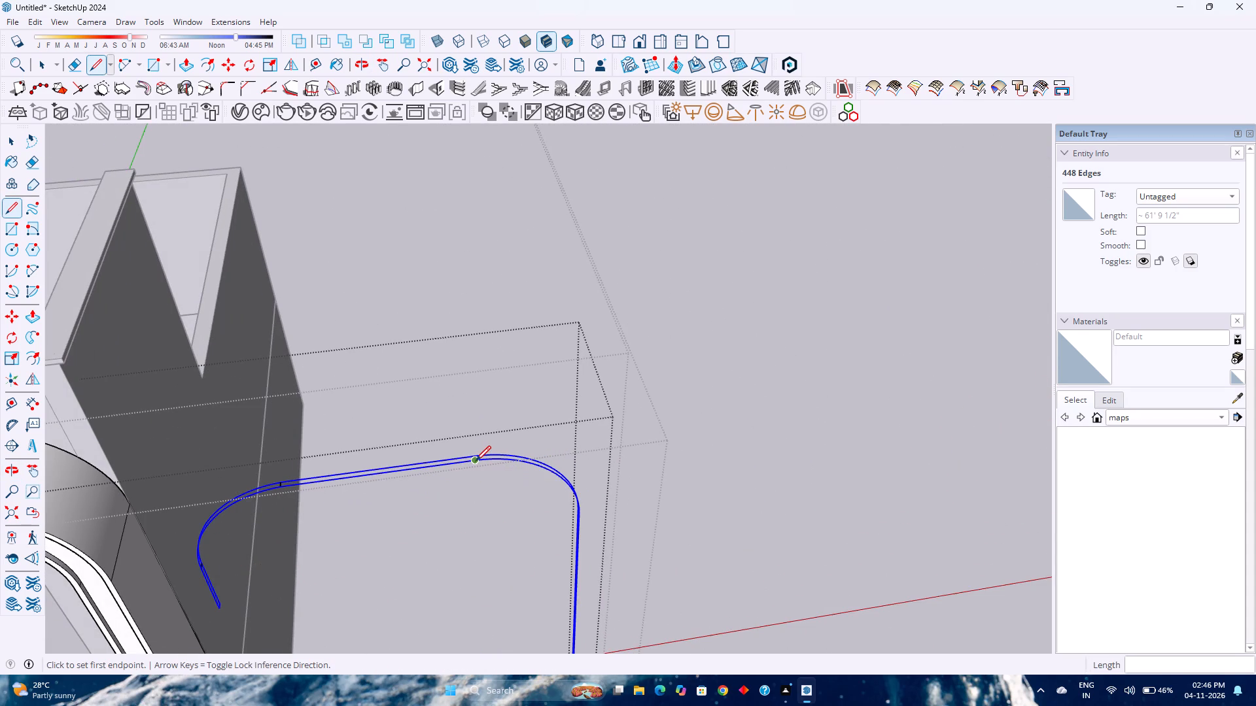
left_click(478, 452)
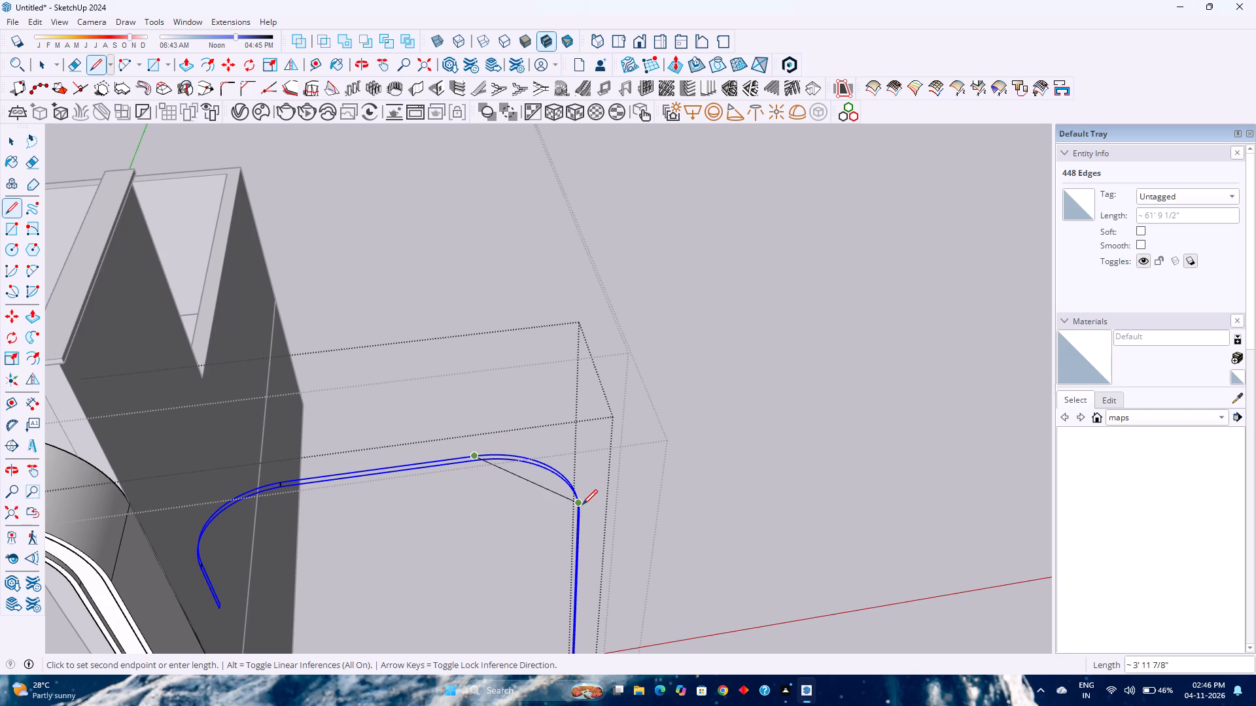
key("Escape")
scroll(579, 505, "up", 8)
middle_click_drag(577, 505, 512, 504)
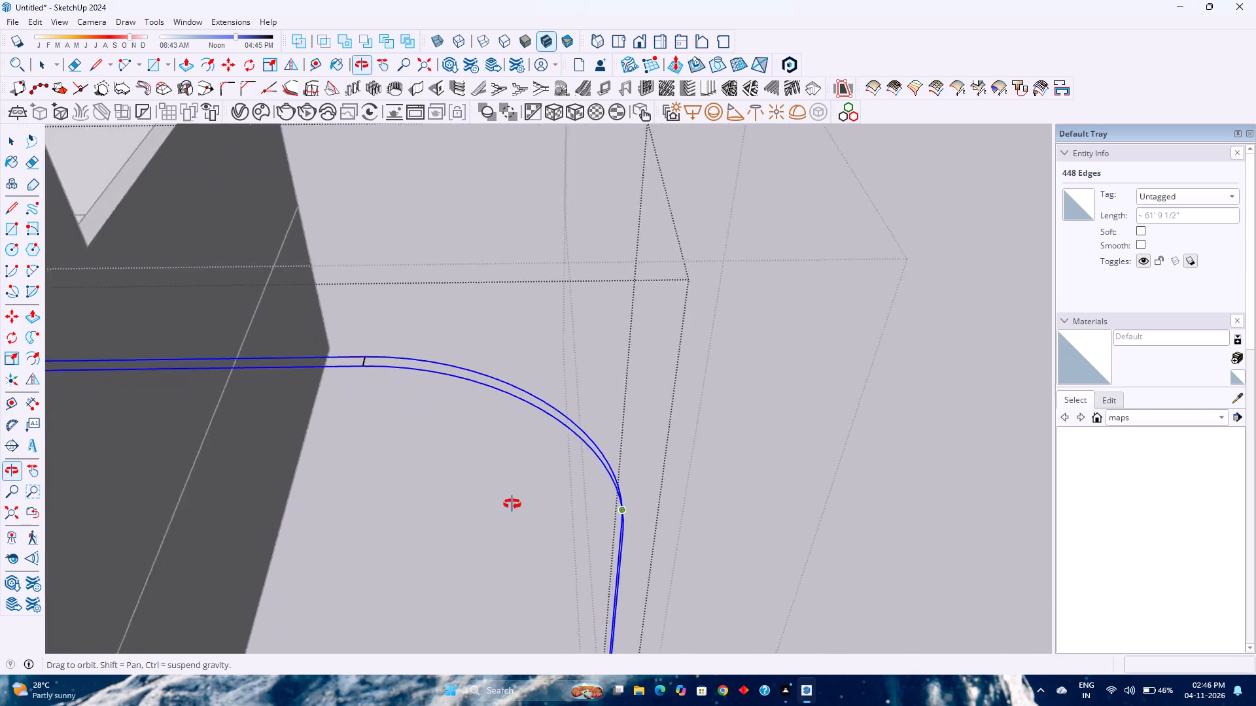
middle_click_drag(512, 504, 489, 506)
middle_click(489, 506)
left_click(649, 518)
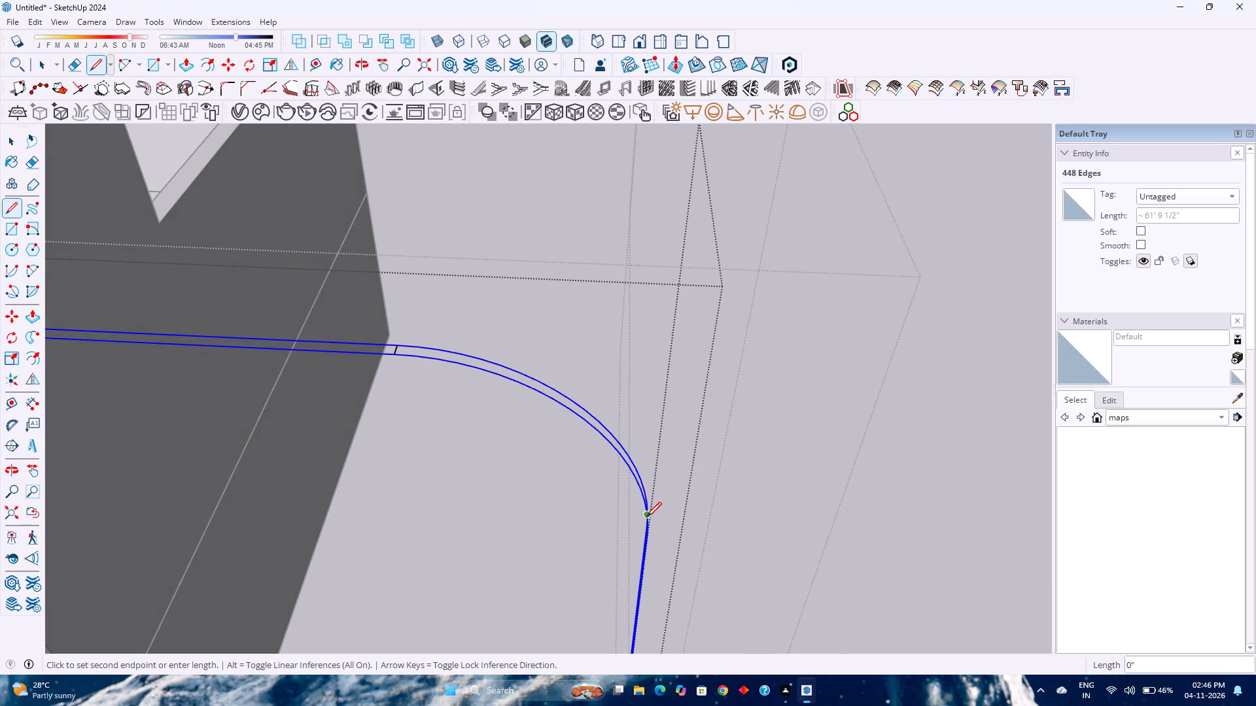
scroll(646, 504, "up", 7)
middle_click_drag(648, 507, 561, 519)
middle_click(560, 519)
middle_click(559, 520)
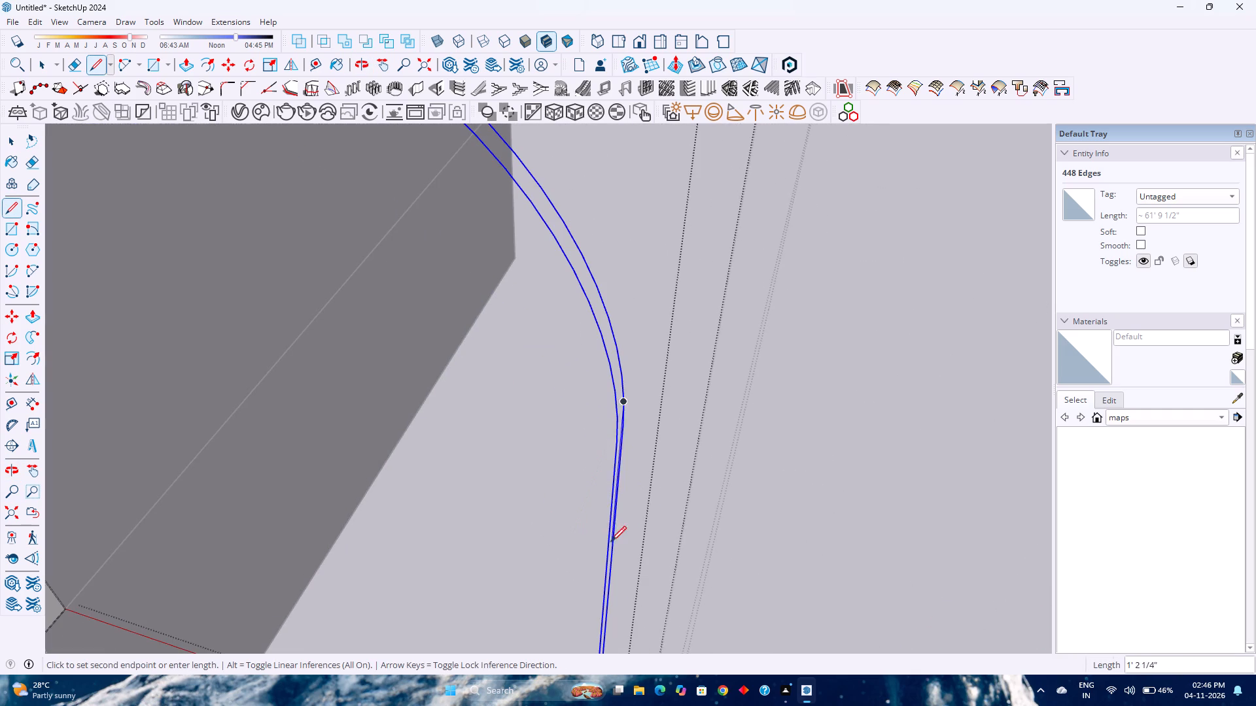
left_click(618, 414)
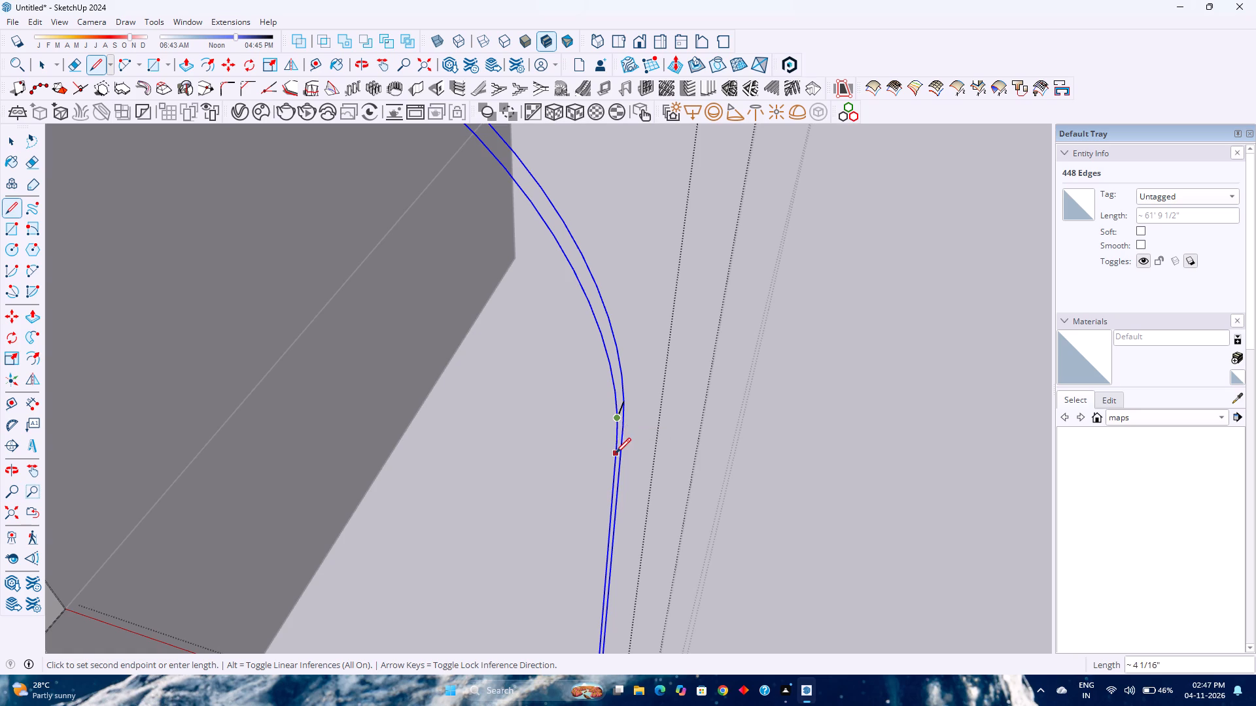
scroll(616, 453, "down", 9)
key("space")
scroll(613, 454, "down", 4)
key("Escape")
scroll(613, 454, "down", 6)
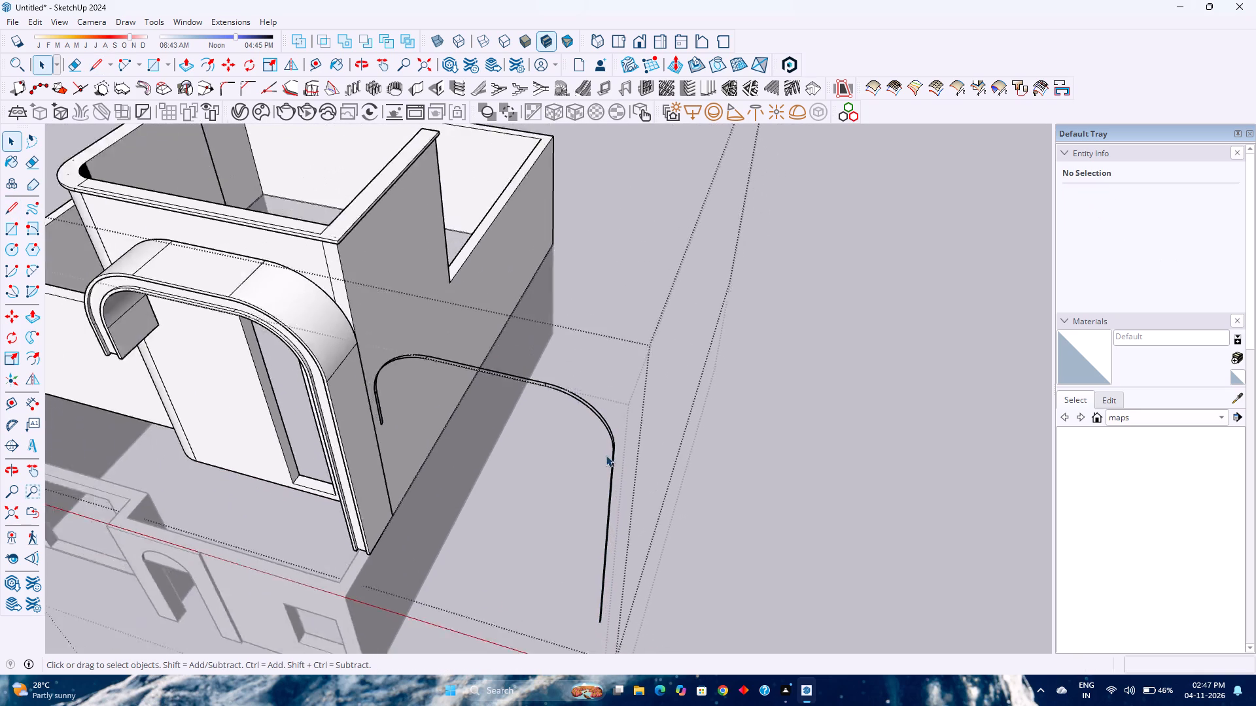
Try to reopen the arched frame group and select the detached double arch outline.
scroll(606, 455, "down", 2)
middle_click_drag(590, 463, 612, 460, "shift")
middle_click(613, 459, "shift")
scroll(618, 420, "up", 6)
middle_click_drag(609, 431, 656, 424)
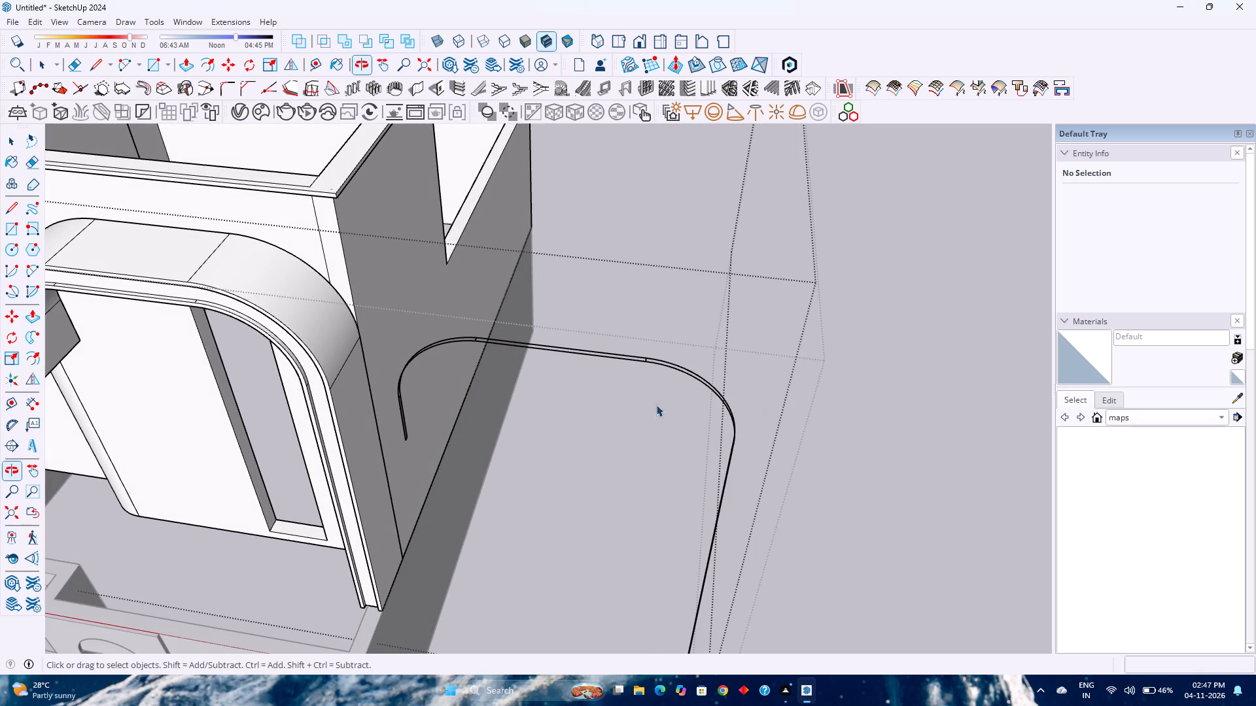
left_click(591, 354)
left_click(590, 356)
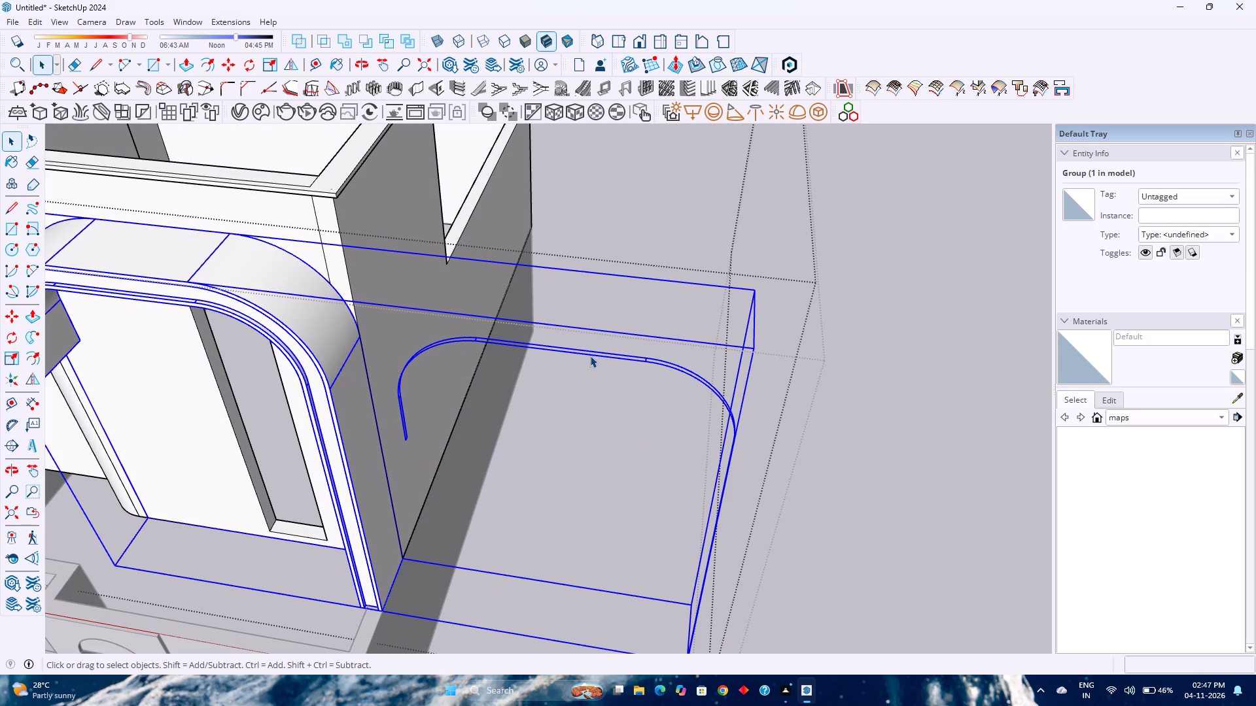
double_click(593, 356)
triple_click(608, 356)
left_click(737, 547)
Undo the cross lines, the weld, the end lines and the parallel copy, back to the single detached arch outline.
key("ctrl+z")
key("ctrl+z")
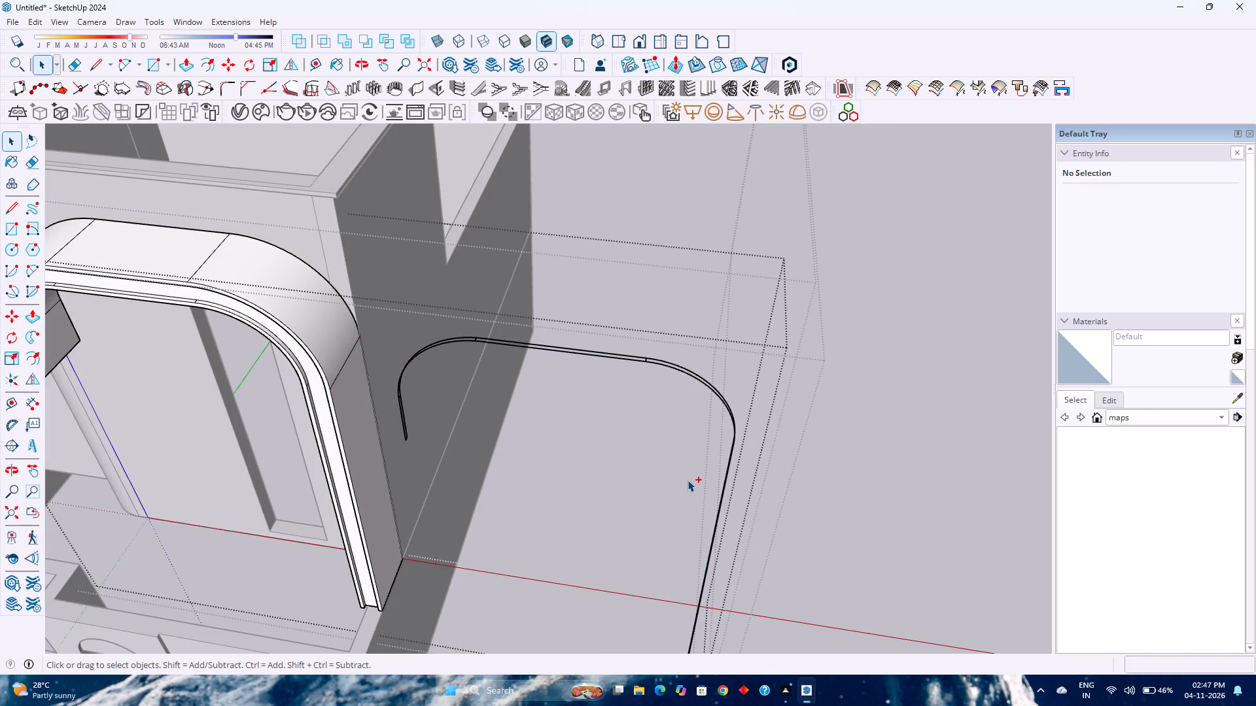
key("ctrl+z")
key("ctrl+z")
key("ctrl+z")
key("ctrl+z")
key("ctrl+z")
key("ctrl+z")
key("ctrl+z")
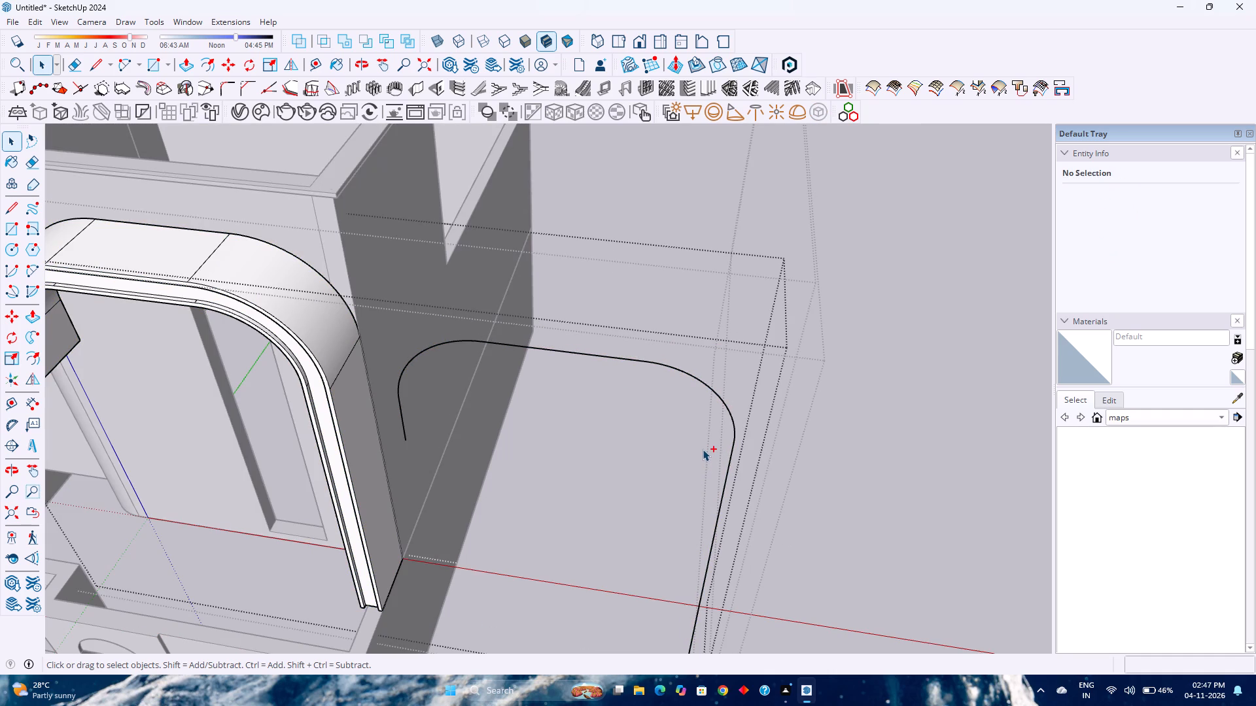
Draw a 2" line along the green axis from the bottom end of the detached arch outline's long leg.
scroll(703, 446, "down", 3)
middle_click_drag(696, 586, 710, 457, "shift")
middle_click_drag(712, 463, 447, 465)
middle_click_drag(440, 465, 407, 463)
scroll(424, 517, "up", 3)
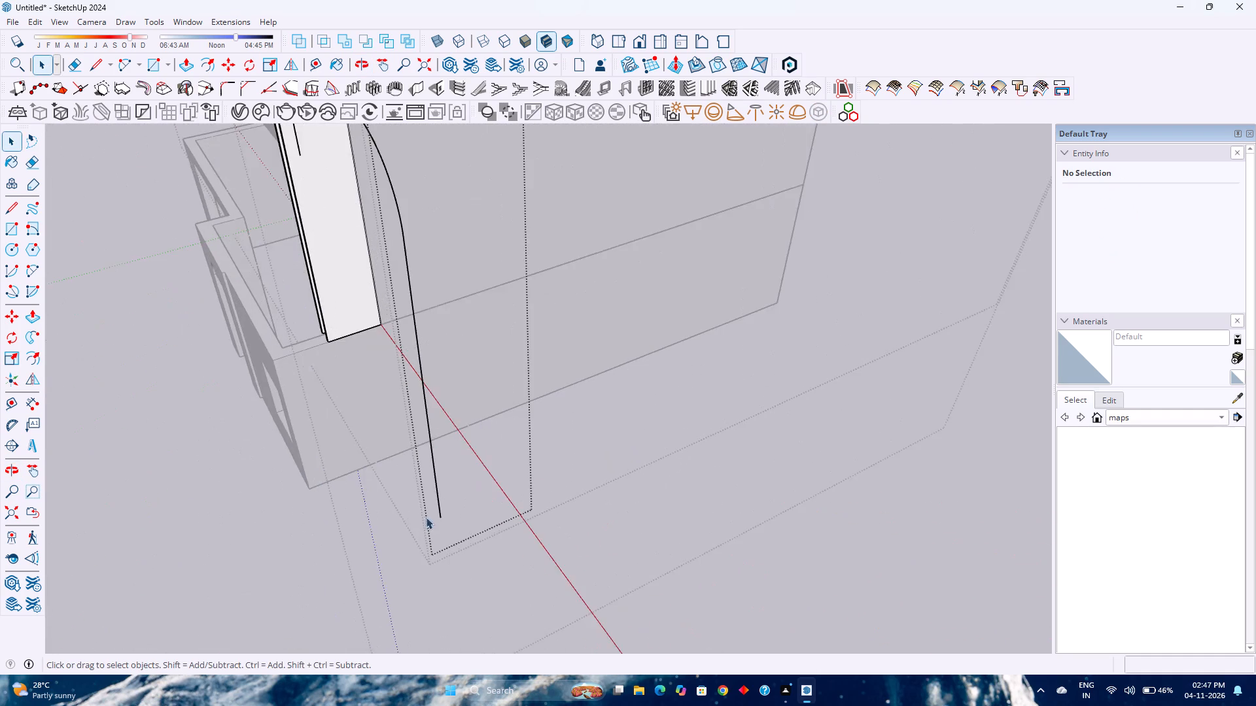
scroll(426, 517, "up", 16)
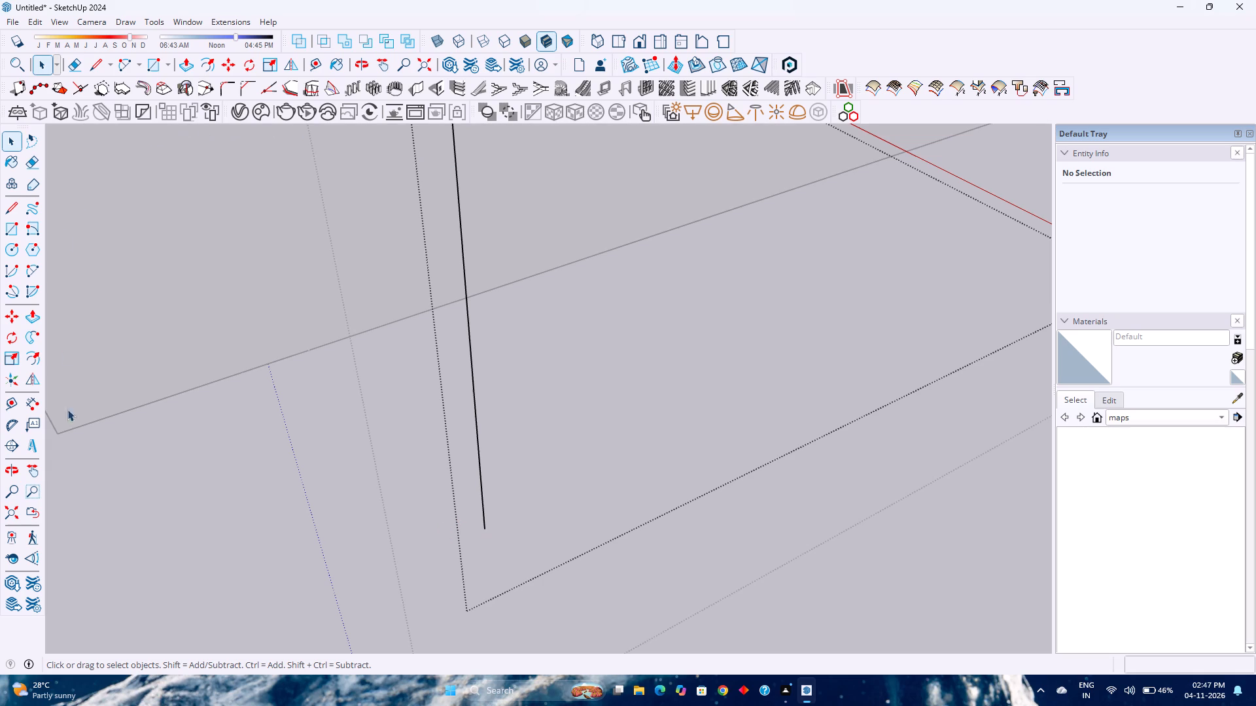
left_click(8, 212)
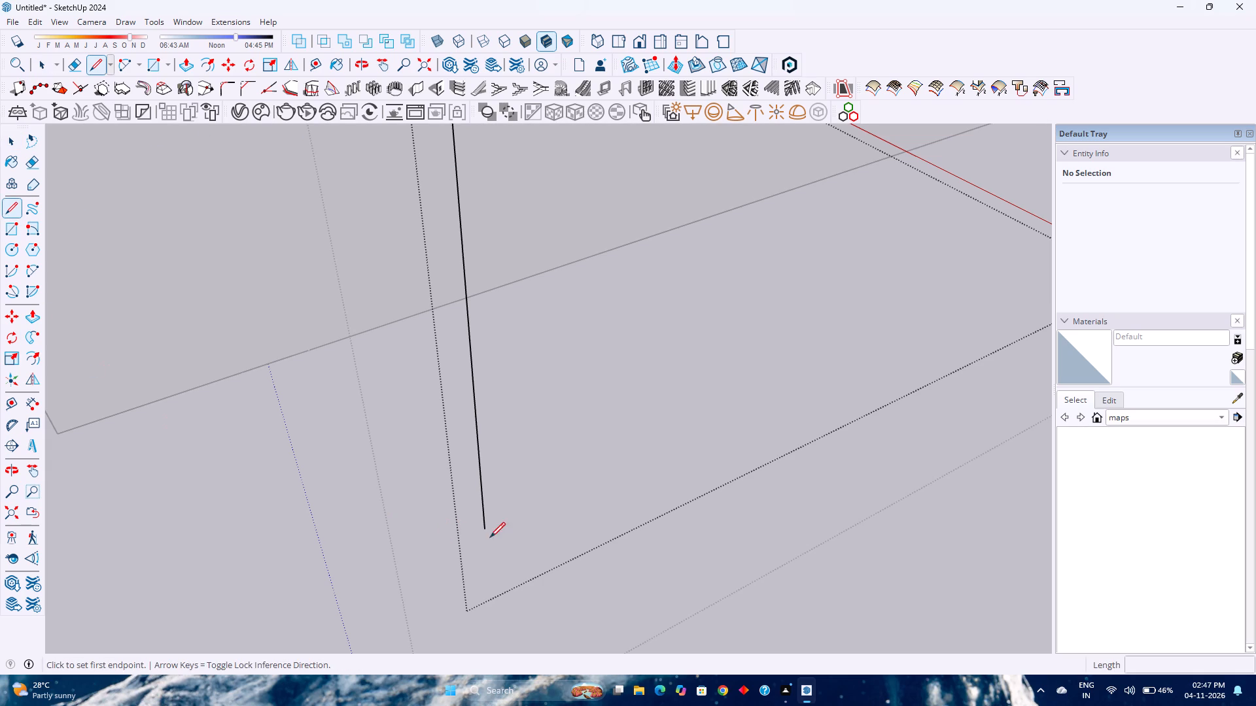
left_click(486, 528)
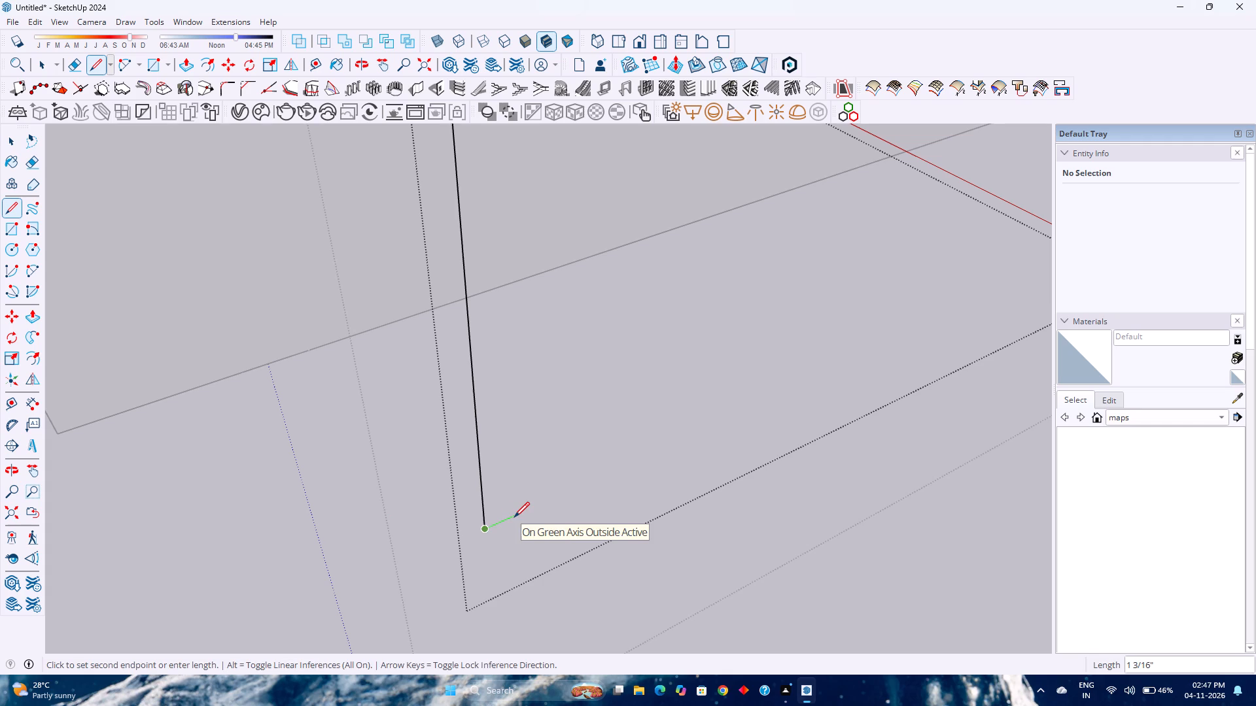
key("2")
key("Return")
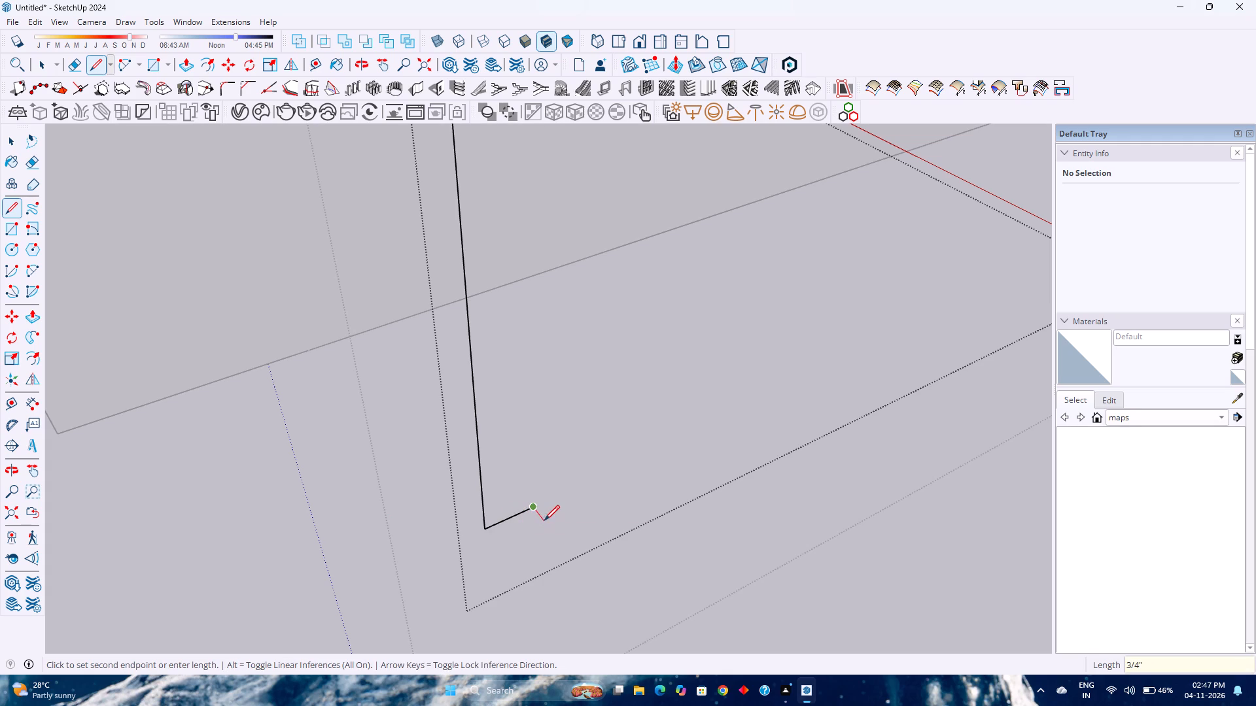
Complete a thin rectangular profile at the foot of the long leg with a 0.1" side along the red axis and closing lines.
scroll(544, 509, "up", 3)
middle_click_drag(544, 506, 557, 506)
middle_click(557, 506)
scroll(559, 503, "down", 4)
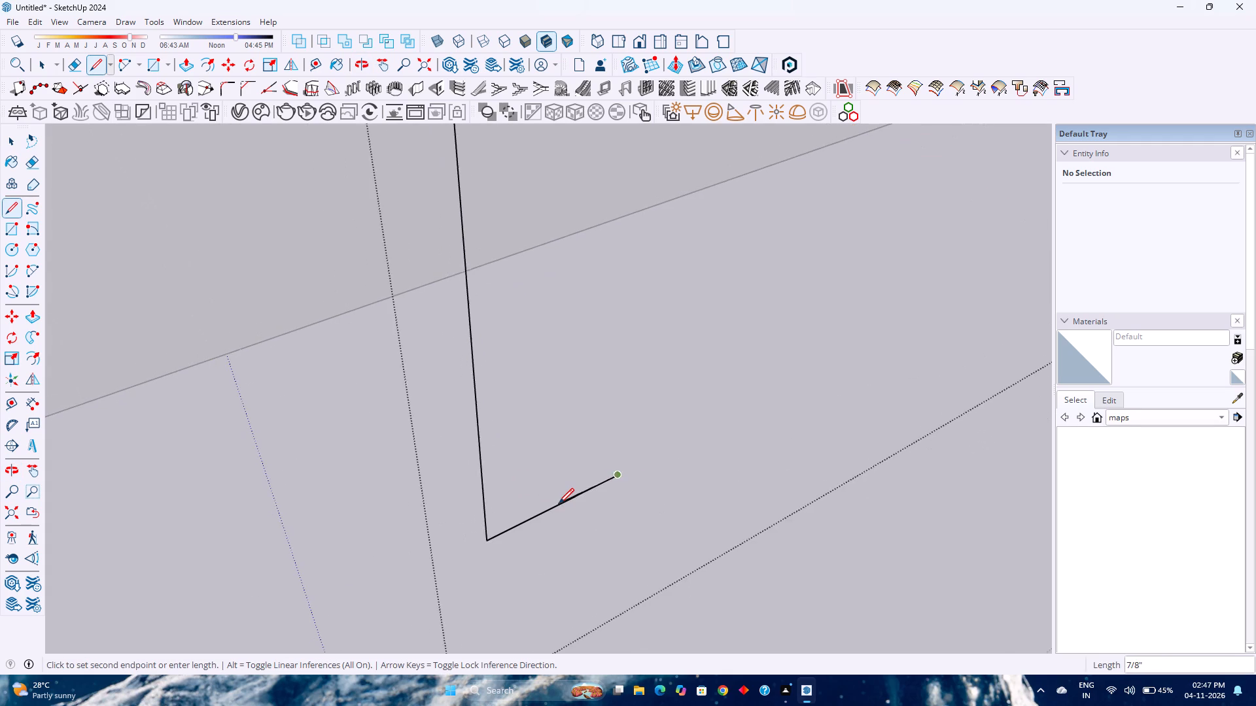
scroll(559, 503, "down", 1)
key("Right")
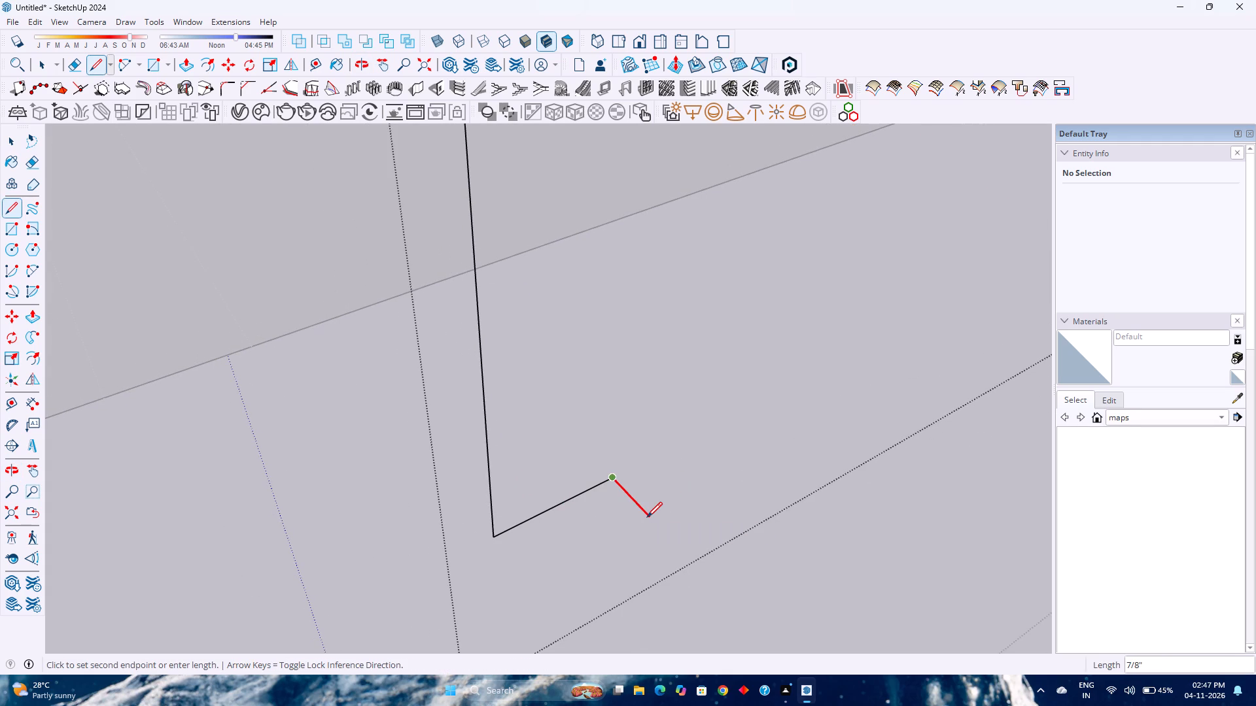
type("0.1")
key("Return")
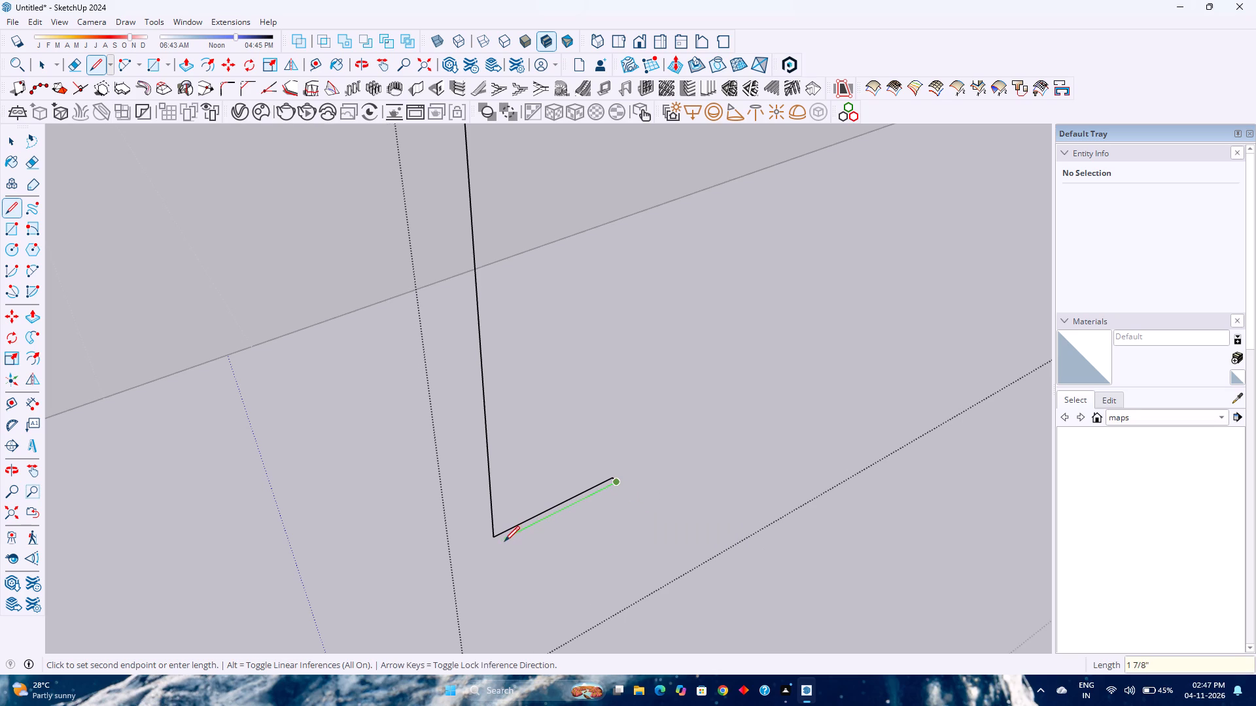
key("Left")
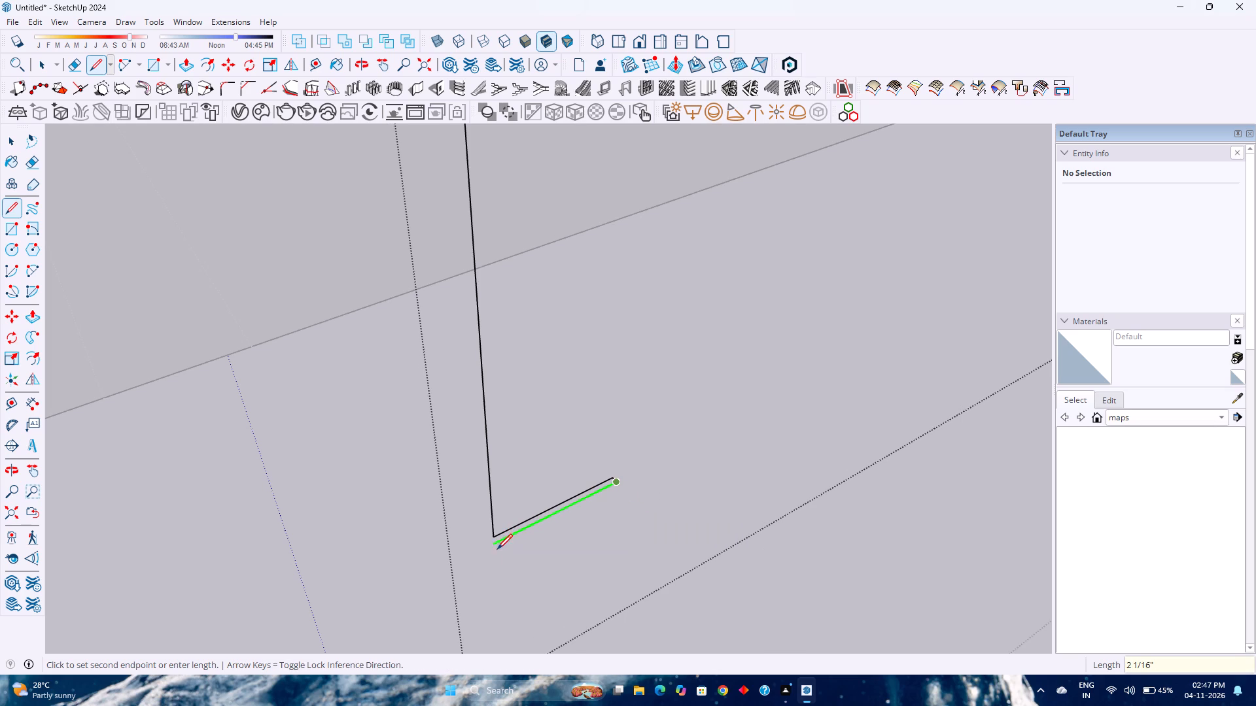
left_click(494, 535)
left_click(495, 533)
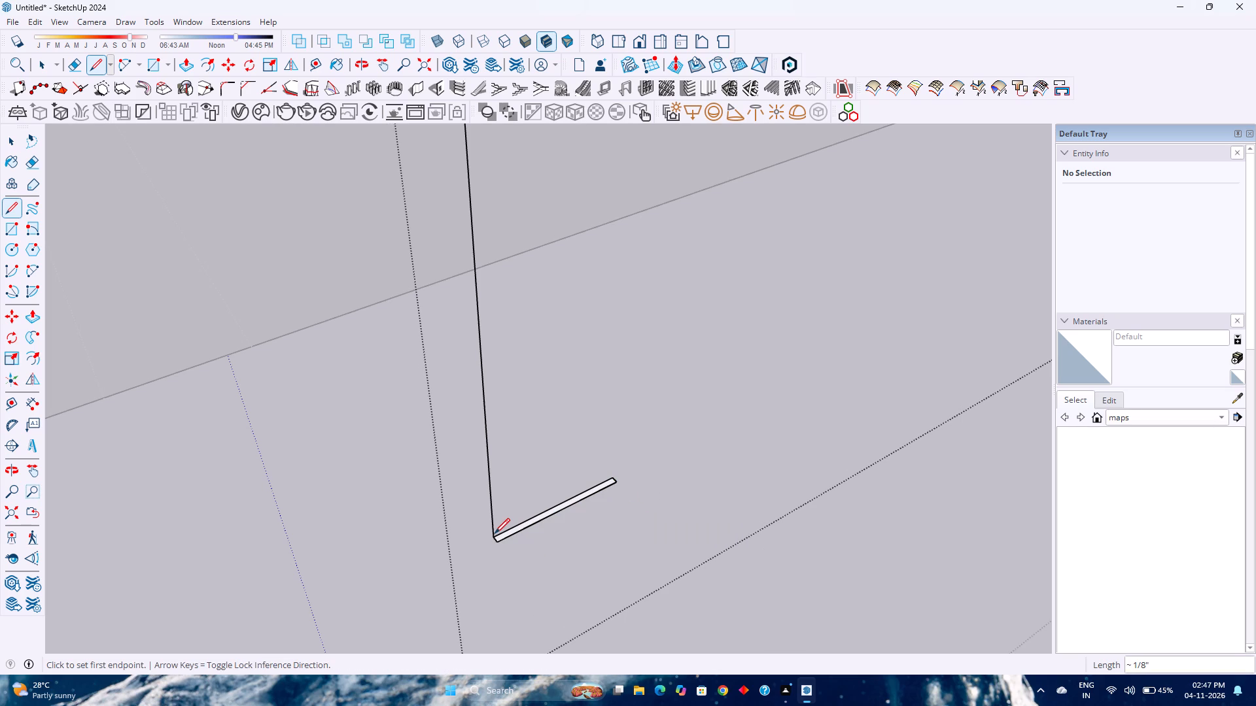
key("space")
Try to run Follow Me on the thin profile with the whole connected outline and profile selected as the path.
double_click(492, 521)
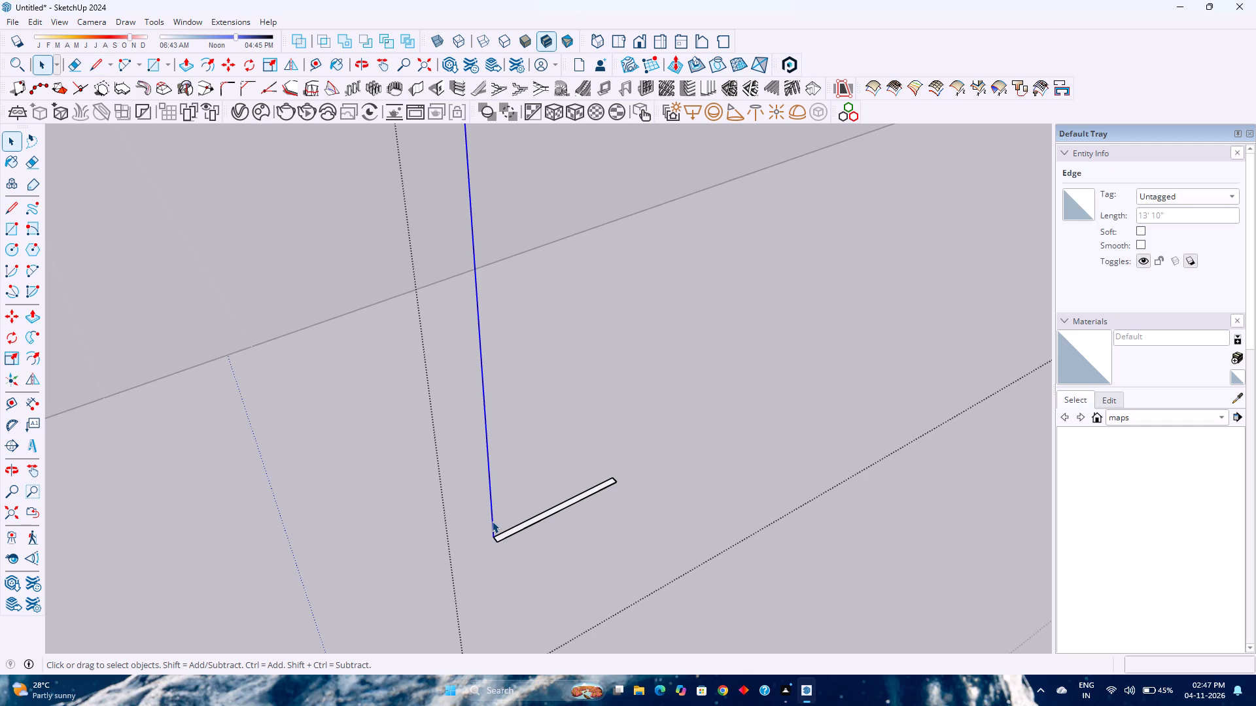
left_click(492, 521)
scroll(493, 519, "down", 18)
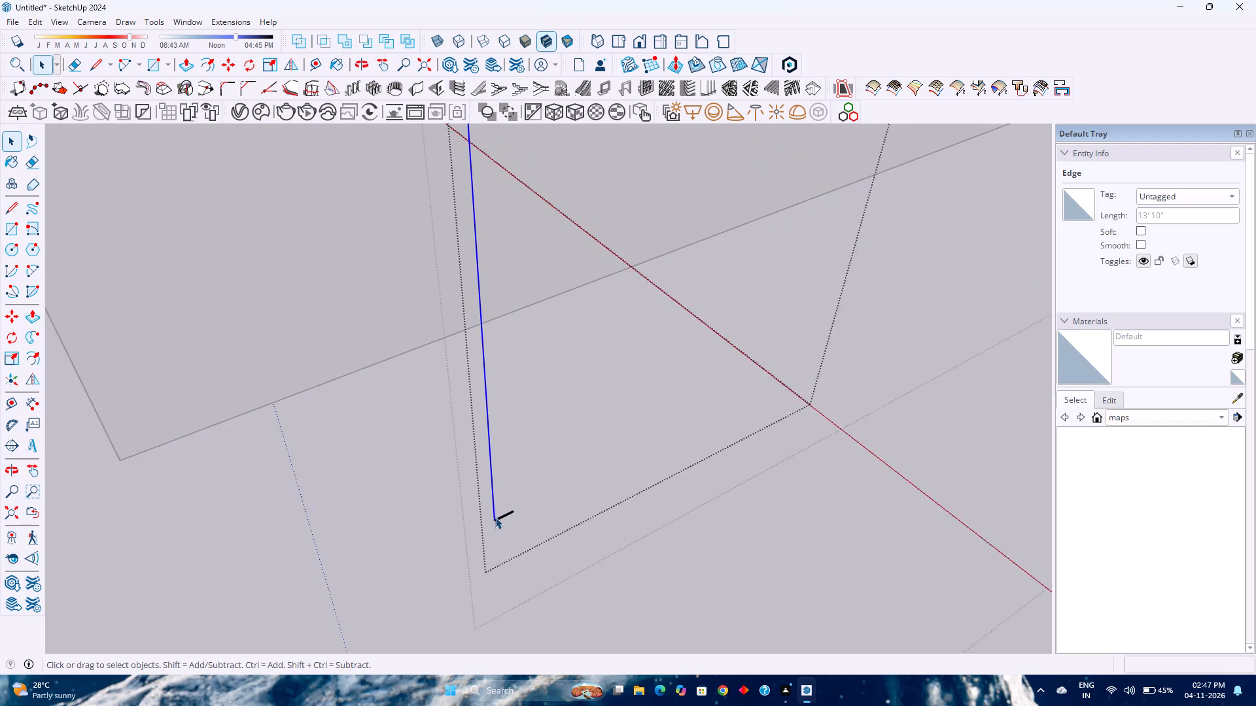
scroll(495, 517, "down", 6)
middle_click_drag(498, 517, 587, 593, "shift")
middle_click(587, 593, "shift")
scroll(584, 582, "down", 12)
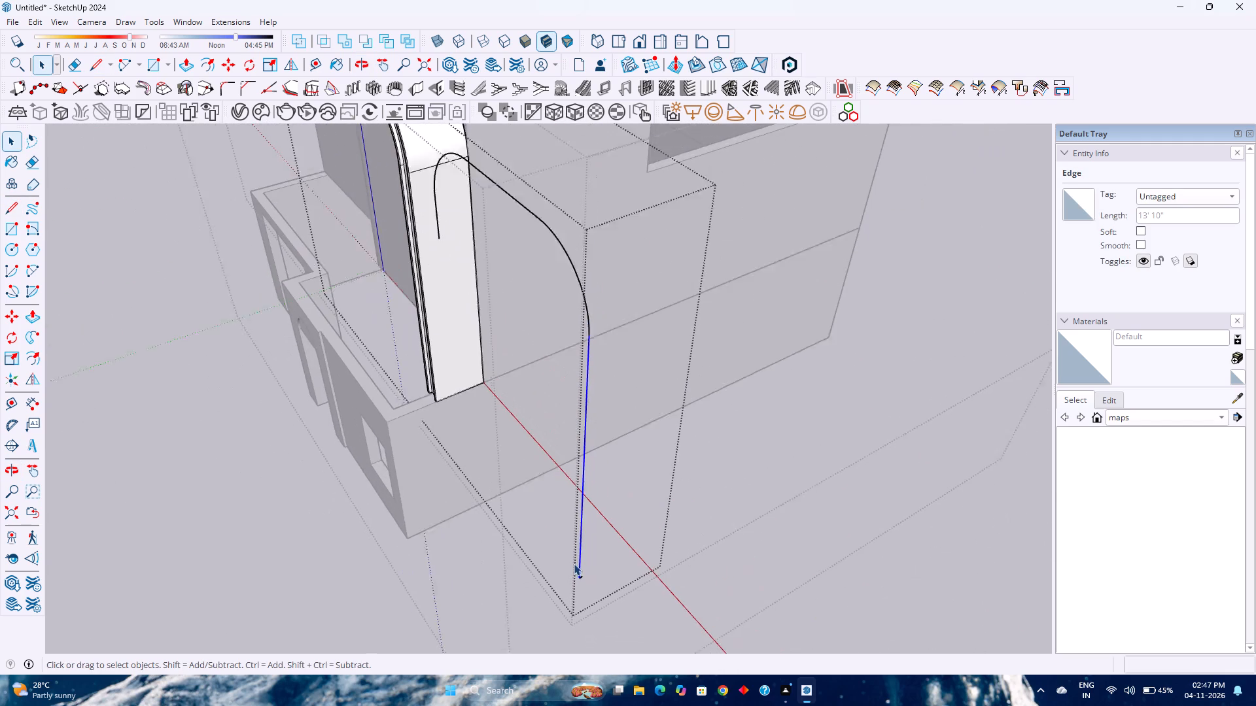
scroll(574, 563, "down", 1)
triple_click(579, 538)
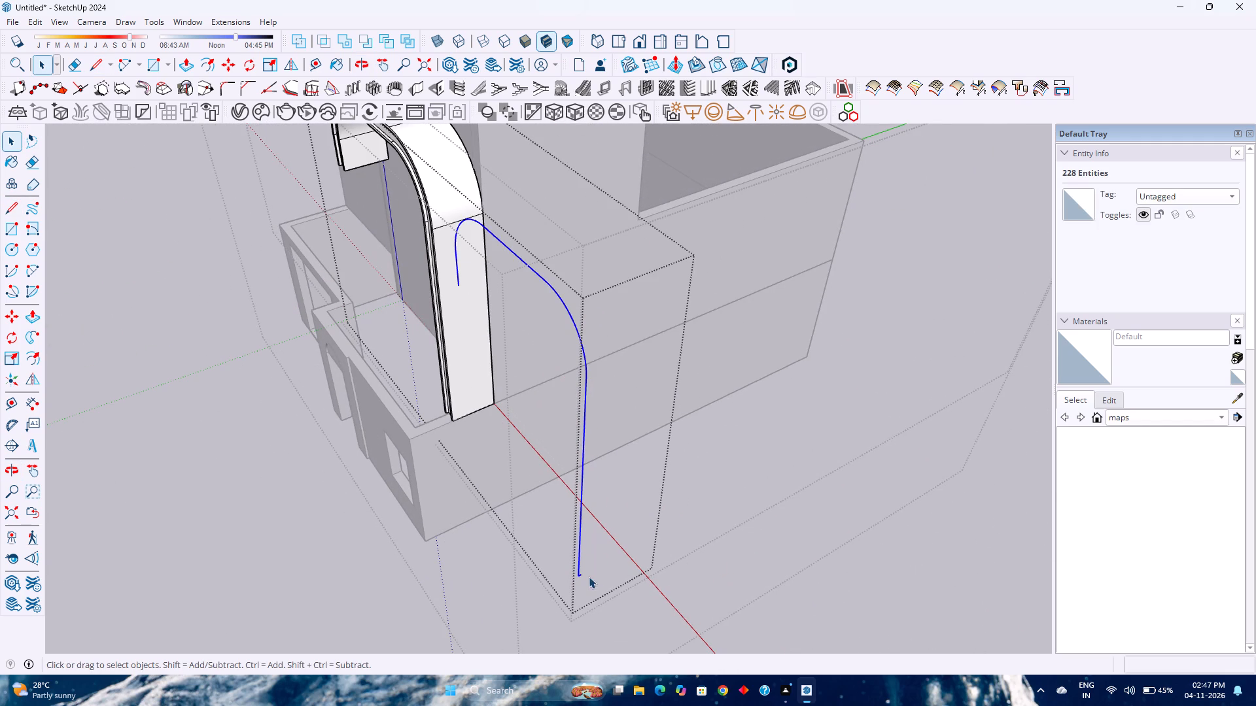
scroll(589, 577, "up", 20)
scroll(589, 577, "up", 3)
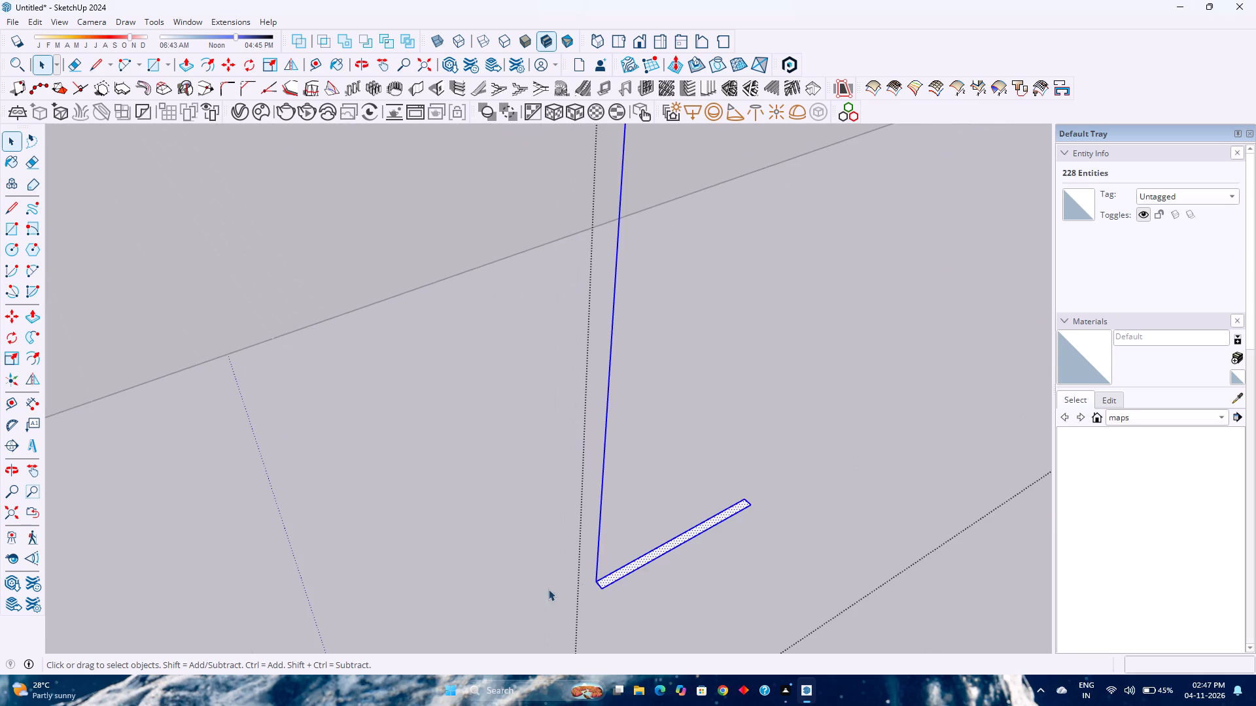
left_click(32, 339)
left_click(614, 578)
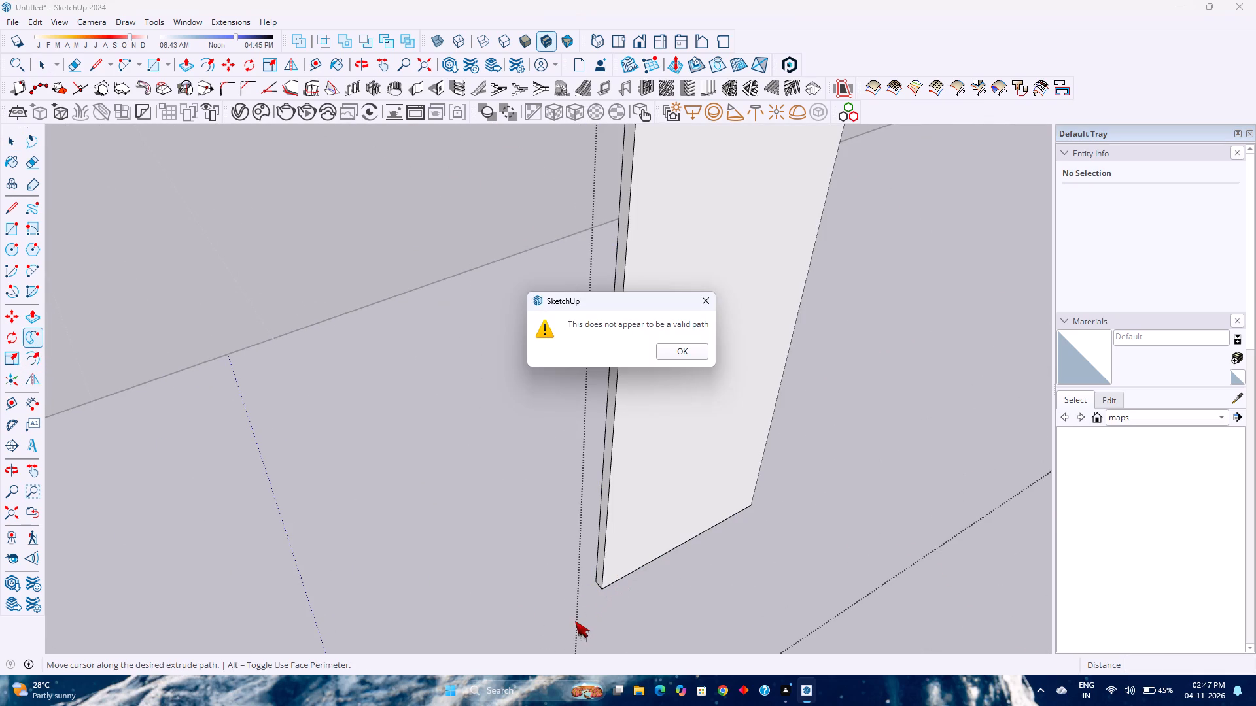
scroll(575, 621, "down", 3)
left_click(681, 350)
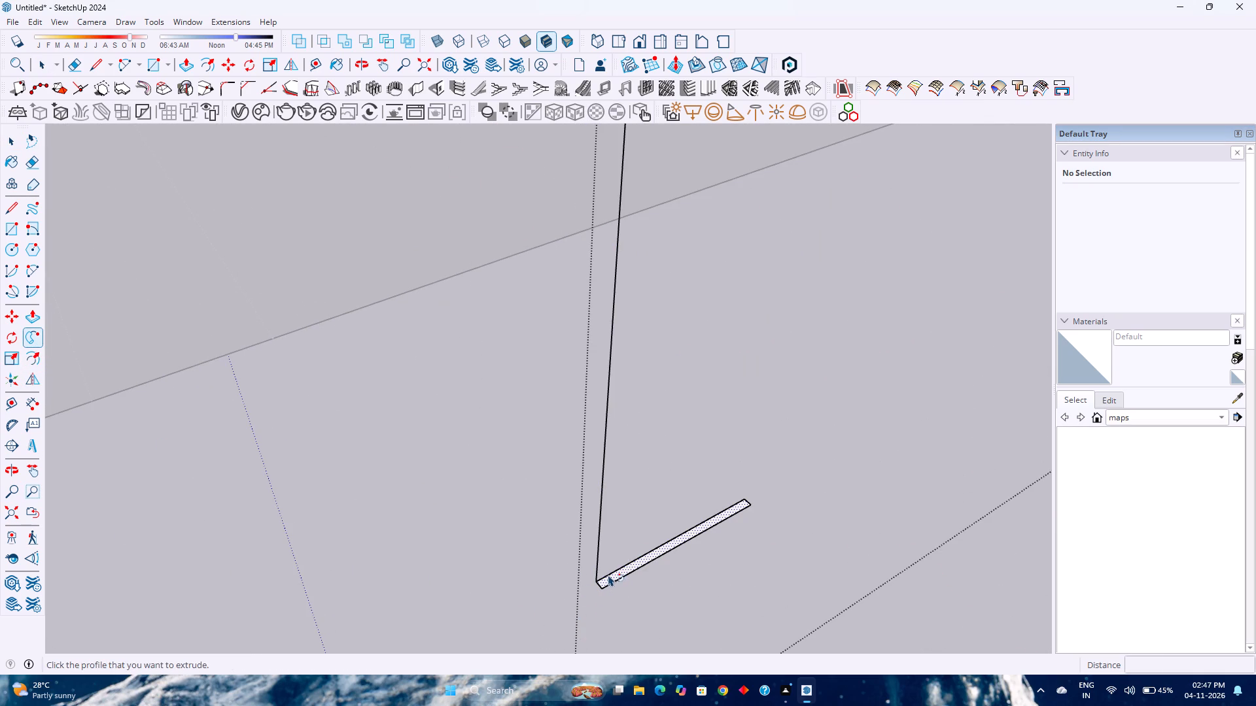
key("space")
Extrude the thin profile with Follow Me along the full detached arch outline, selecting only the outline's edges as the path.
left_click(599, 557)
scroll(616, 575, "down", 4)
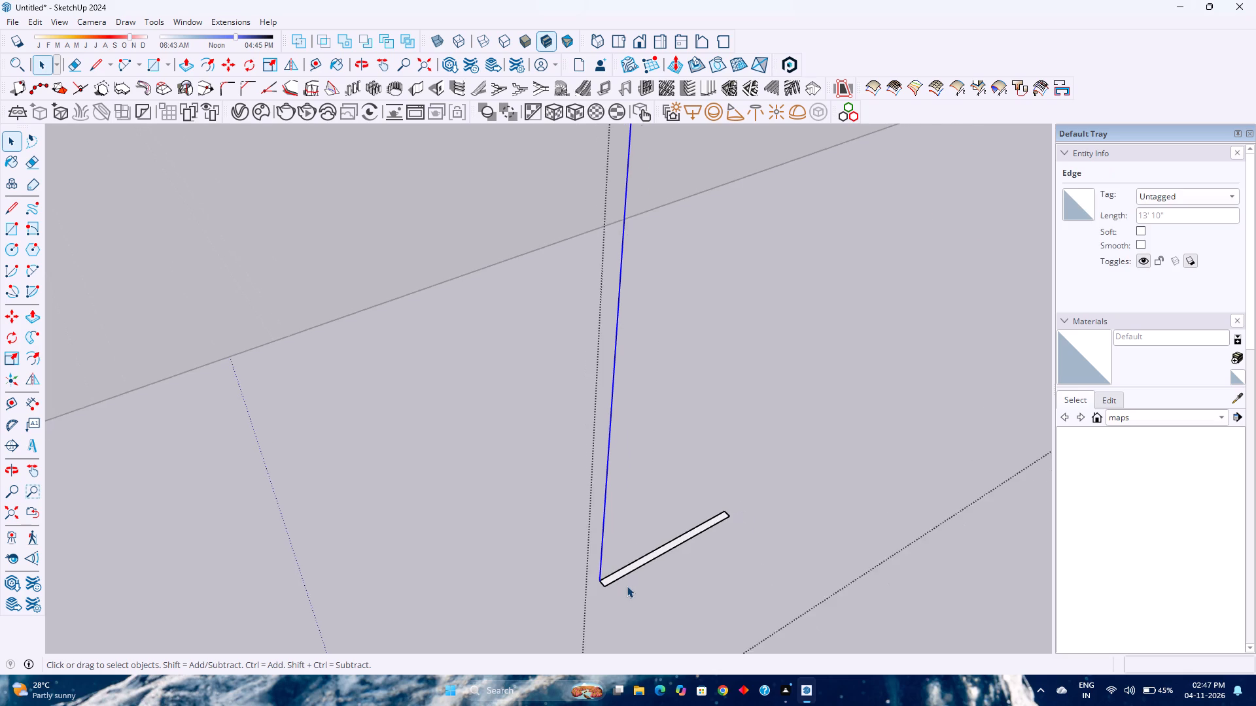
scroll(627, 586, "down", 11)
scroll(606, 660, "down", 5)
middle_click_drag(621, 554, 681, 635, "shift")
scroll(649, 595, "down", 8)
middle_click_drag(608, 592, 641, 626, "shift")
scroll(625, 604, "down", 3)
middle_click_drag(607, 593, 614, 594)
middle_click_drag(620, 596, 669, 600)
middle_click(671, 600)
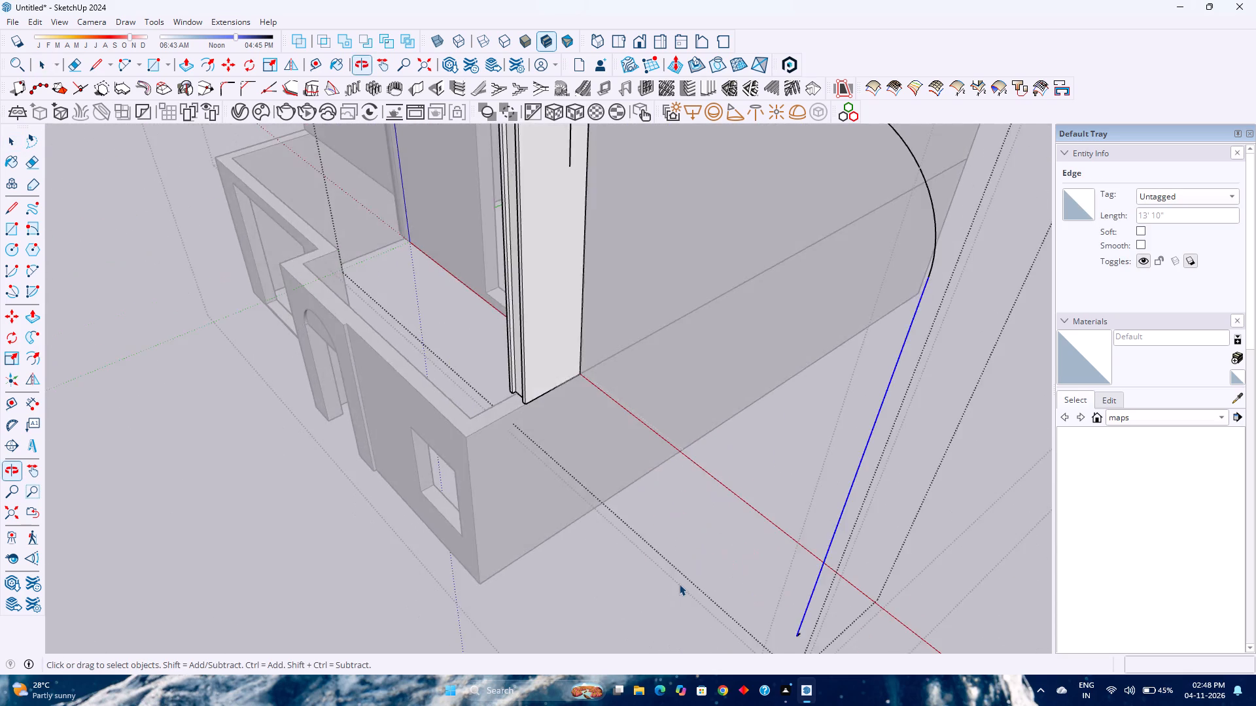
scroll(679, 583, "down", 5)
middle_click_drag(602, 543, 775, 569, "shift")
middle_click_drag(794, 574, 811, 580, "shift")
middle_click_drag(750, 550, 659, 582, "shift")
middle_click_drag(653, 584, 809, 575)
middle_click(811, 575)
middle_click_drag(798, 555, 773, 563, "shift")
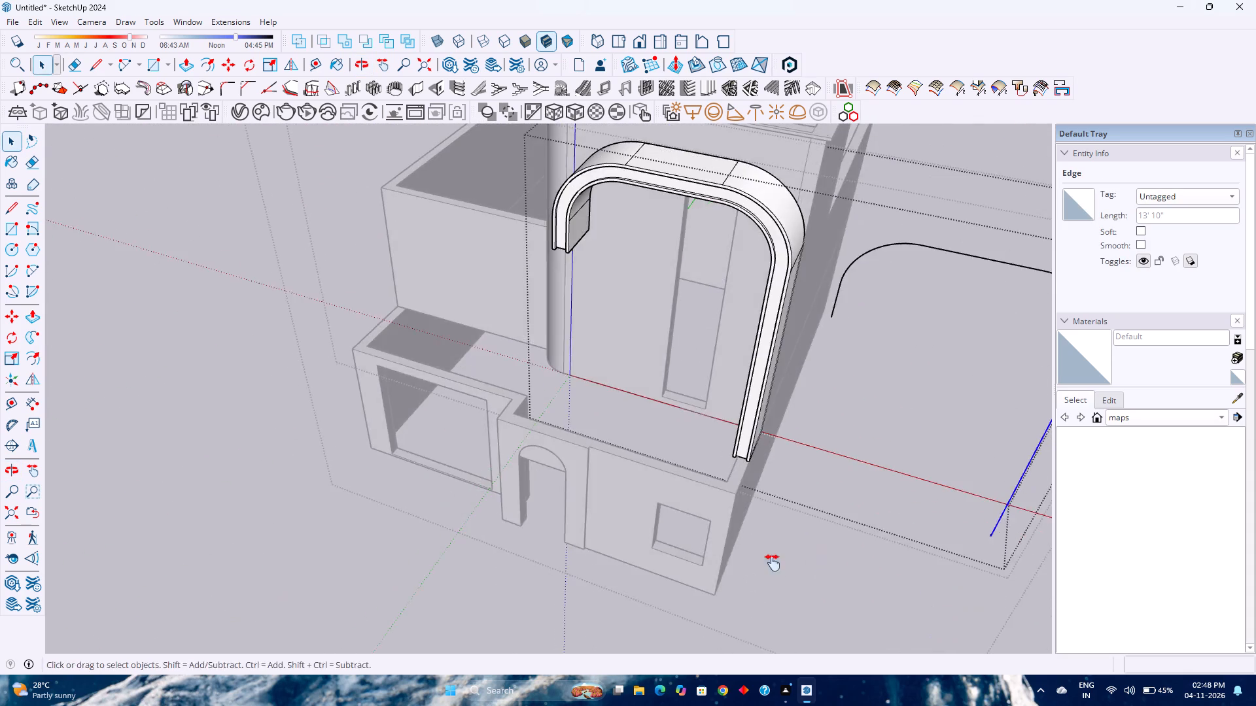
middle_click_drag(773, 563, 674, 613, "shift")
middle_click_drag(669, 616, 661, 620, "shift")
middle_click_drag(634, 624, 754, 612)
middle_click(754, 612)
left_click_drag(742, 239, 957, 333, "ctrl")
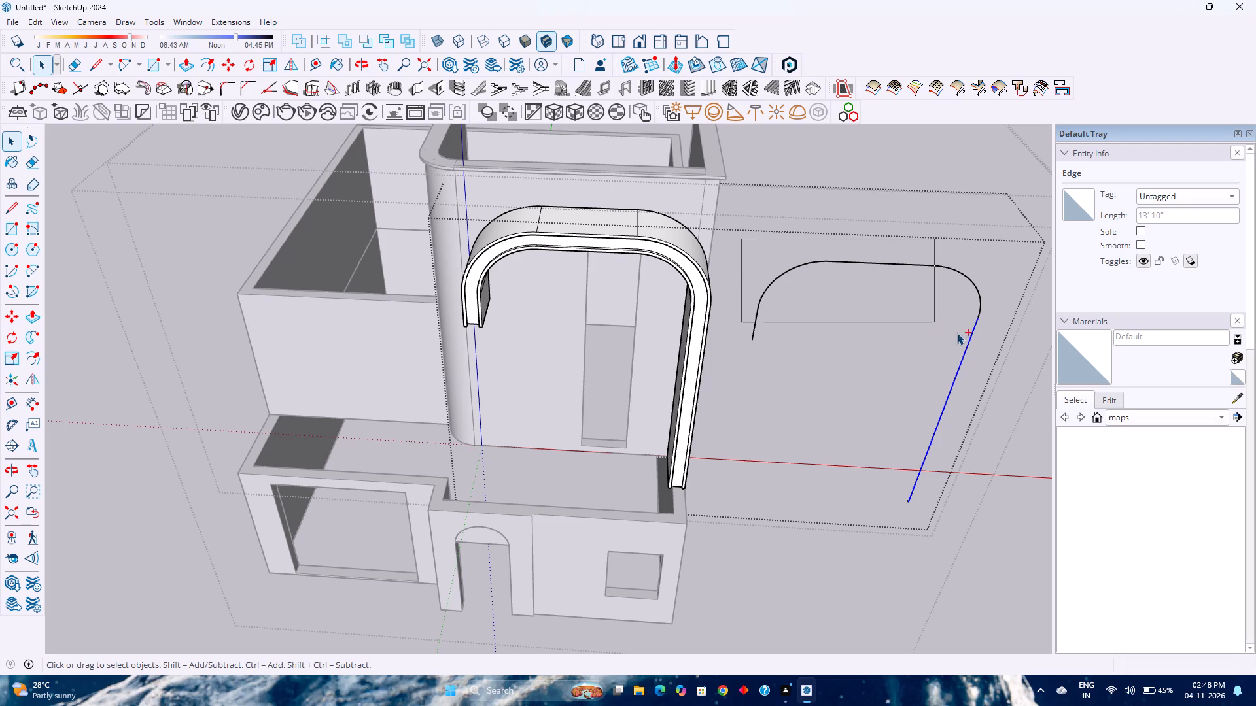
left_click_drag(957, 333, 989, 358, "ctrl")
middle_click_drag(913, 507, 561, 494)
middle_click_drag(632, 592, 617, 511, "shift")
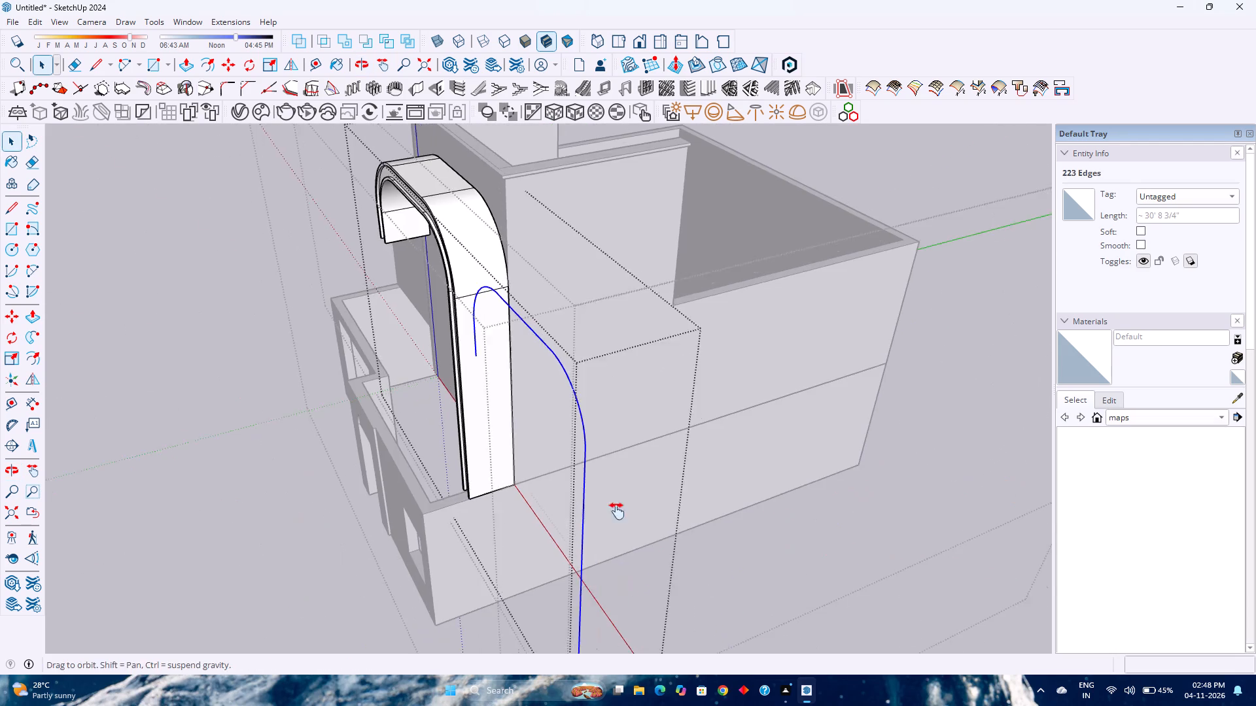
middle_click_drag(617, 511, 646, 458, "shift")
middle_click(646, 458, "shift")
scroll(613, 494, "up", 14)
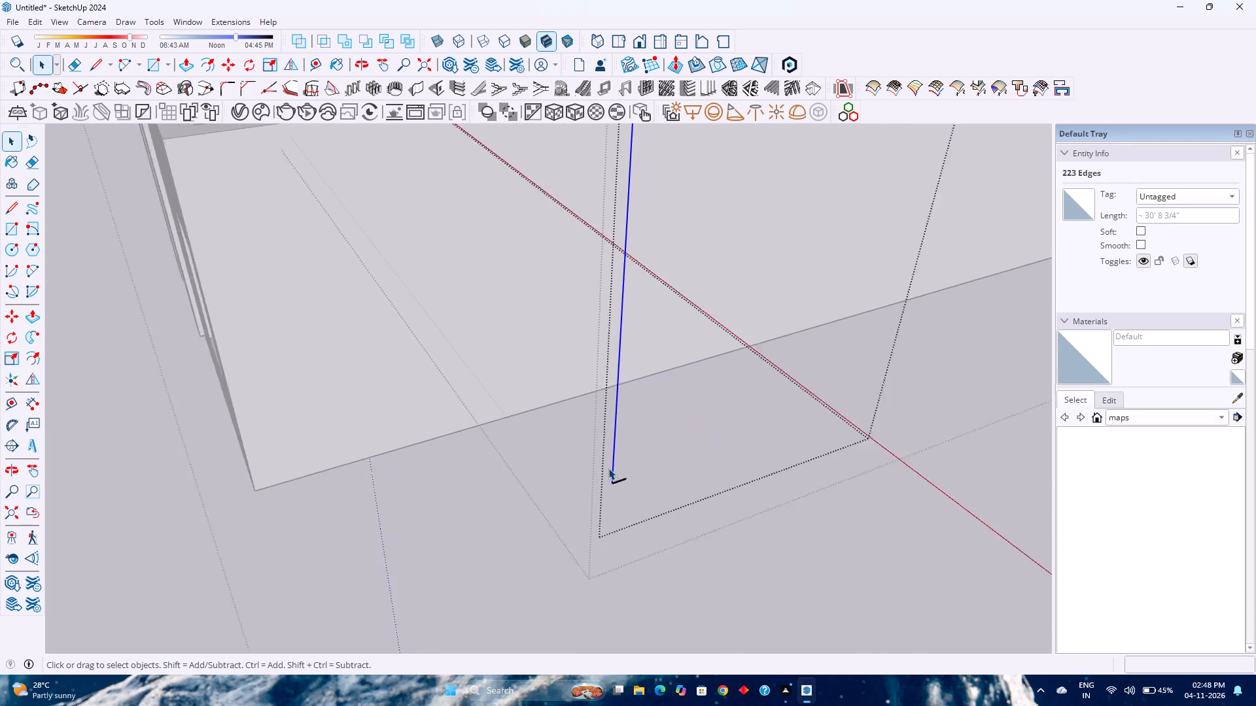
scroll(608, 468, "up", 11)
scroll(621, 492, "down", 8)
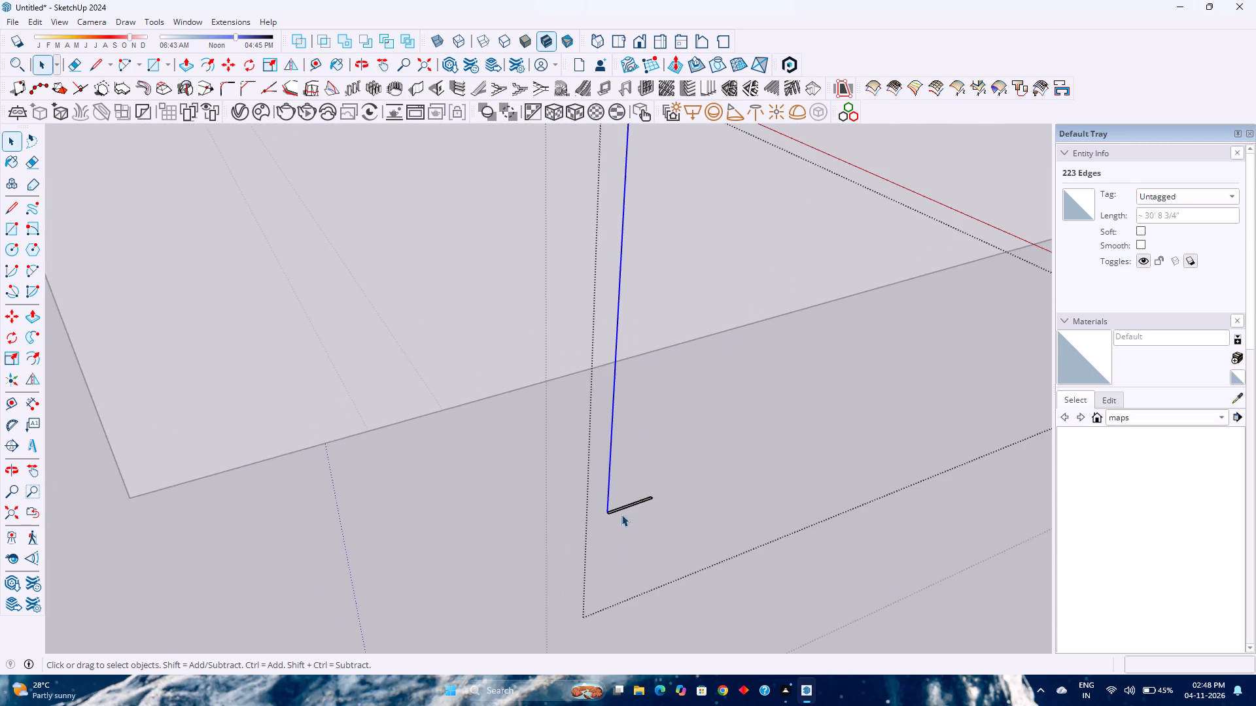
scroll(609, 520, "up", 2)
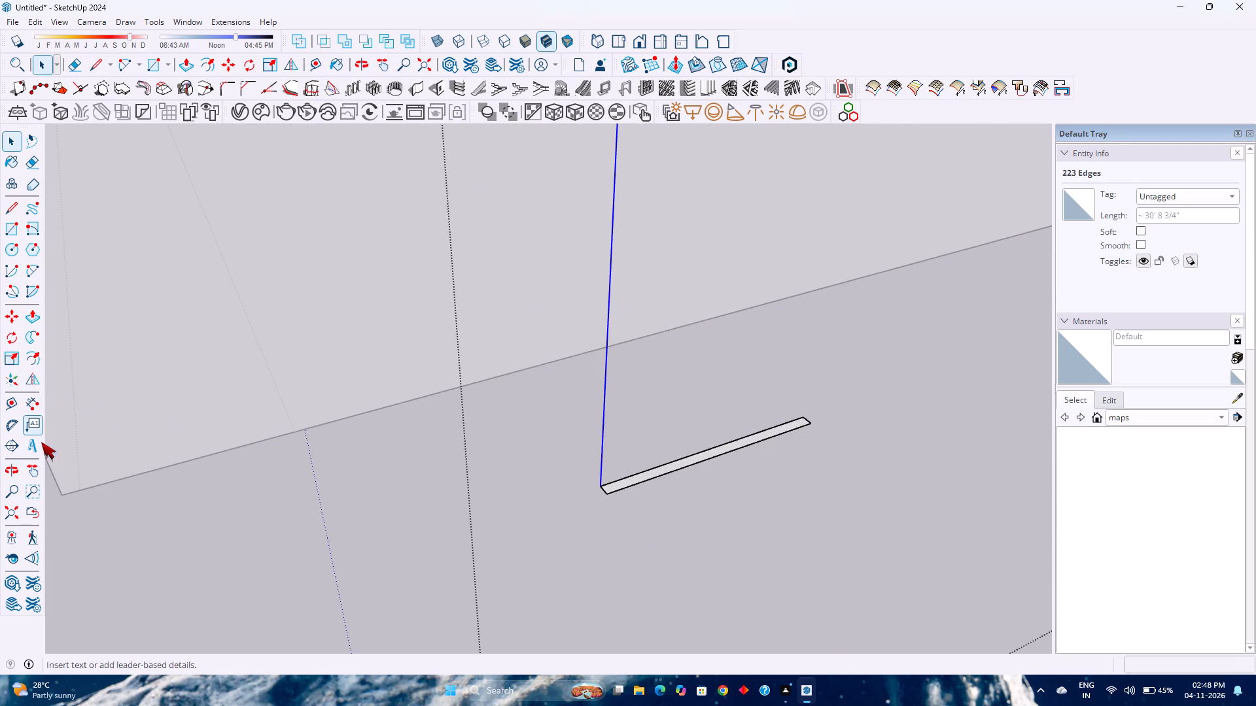
left_click(35, 332)
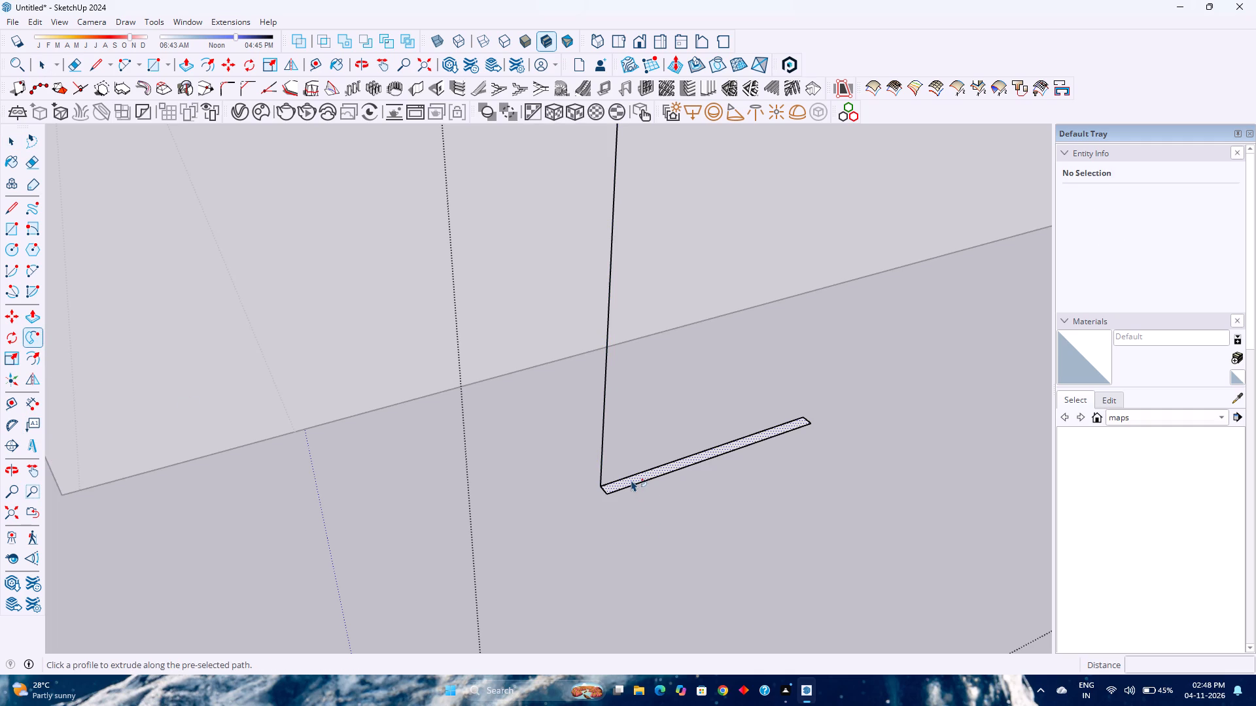
left_click(631, 480)
scroll(595, 571, "down", 14)
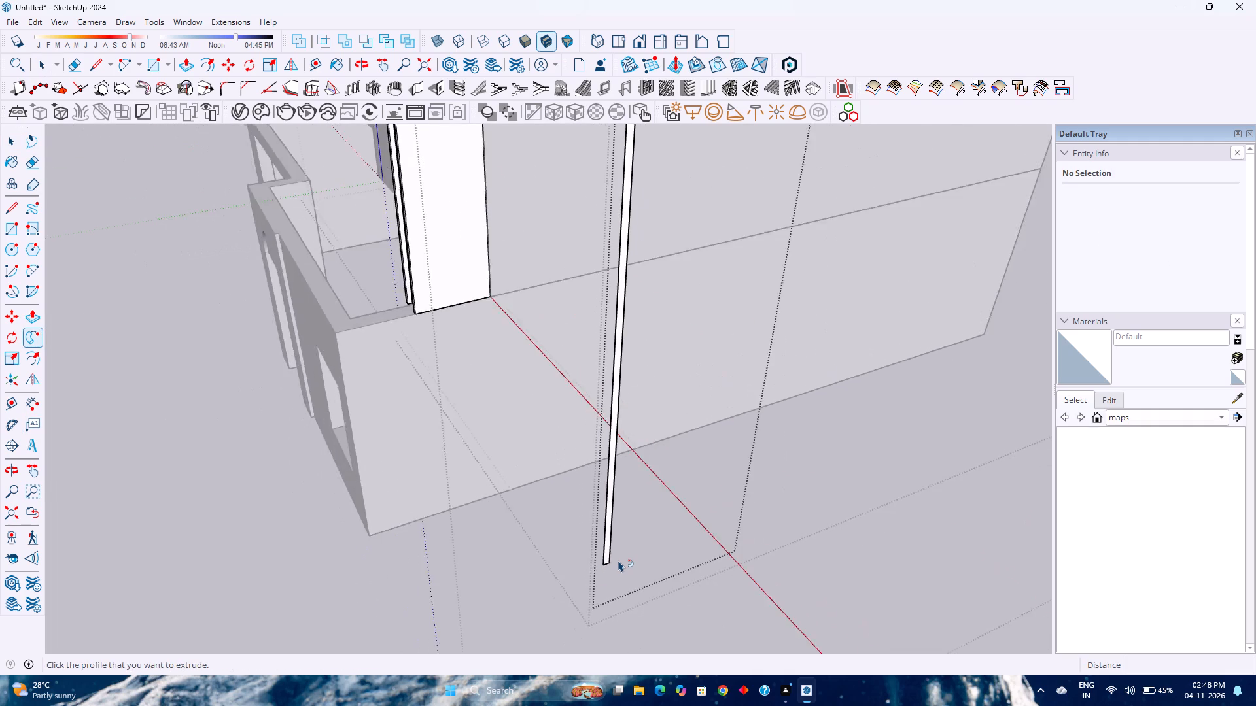
scroll(618, 560, "down", 9)
middle_click_drag(623, 560, 867, 553)
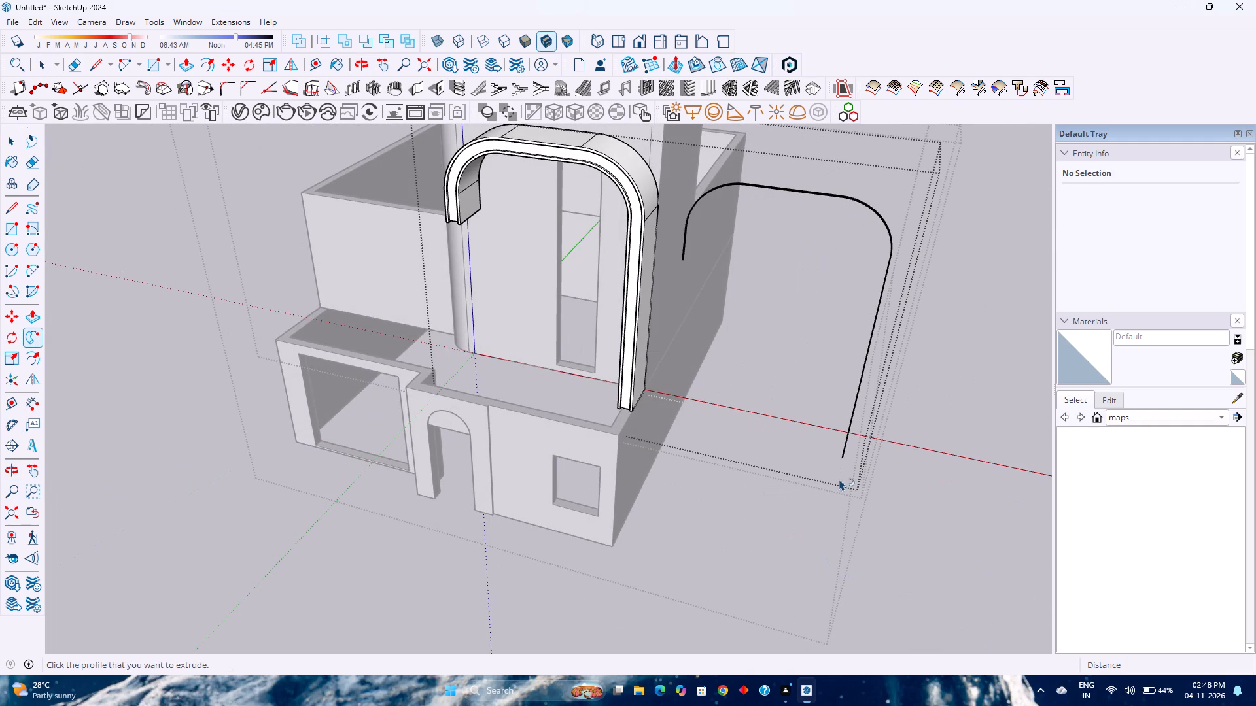
key("space")
Select all connected geometry of the new thin arched strip and make it a group.
scroll(840, 455, "up", 15)
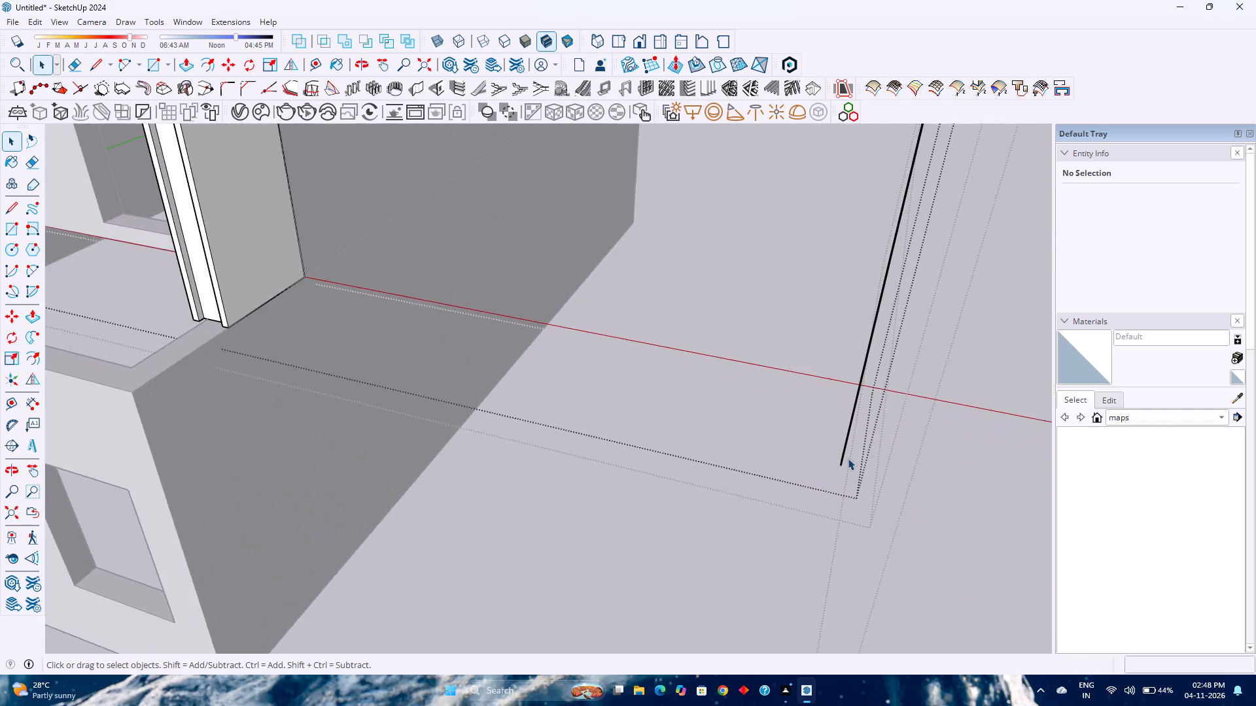
scroll(848, 458, "up", 20)
scroll(848, 458, "up", 7)
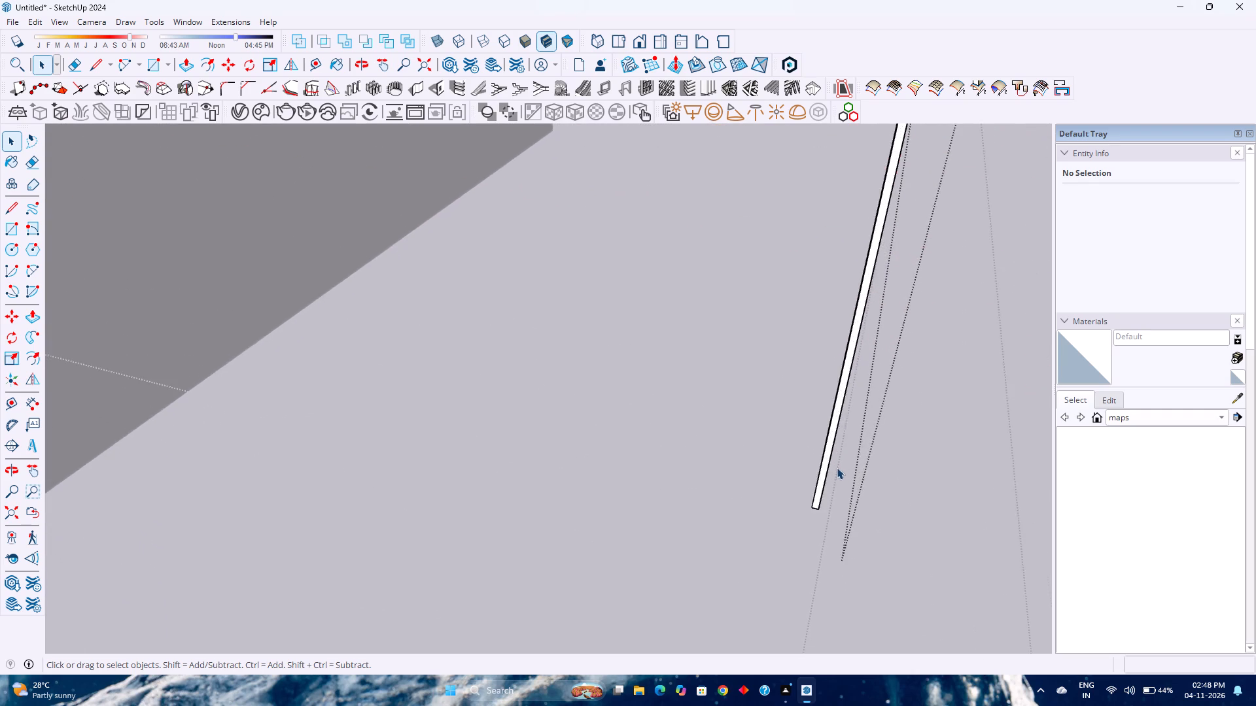
scroll(837, 467, "up", 3)
middle_click_drag(833, 472, 790, 480)
middle_click_drag(790, 480, 826, 474)
scroll(790, 480, "down", 1)
middle_click(833, 473)
scroll(834, 473, "down", 3)
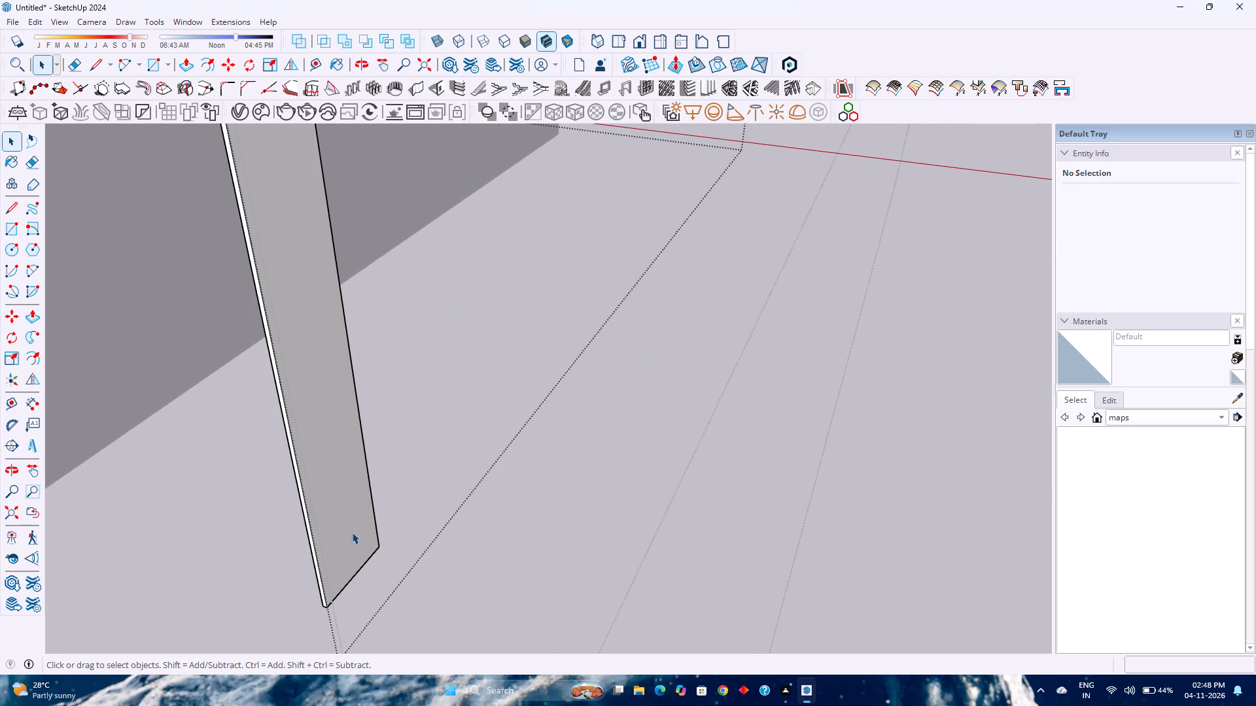
triple_click(352, 532)
scroll(352, 532, "down", 4)
right_click(352, 532)
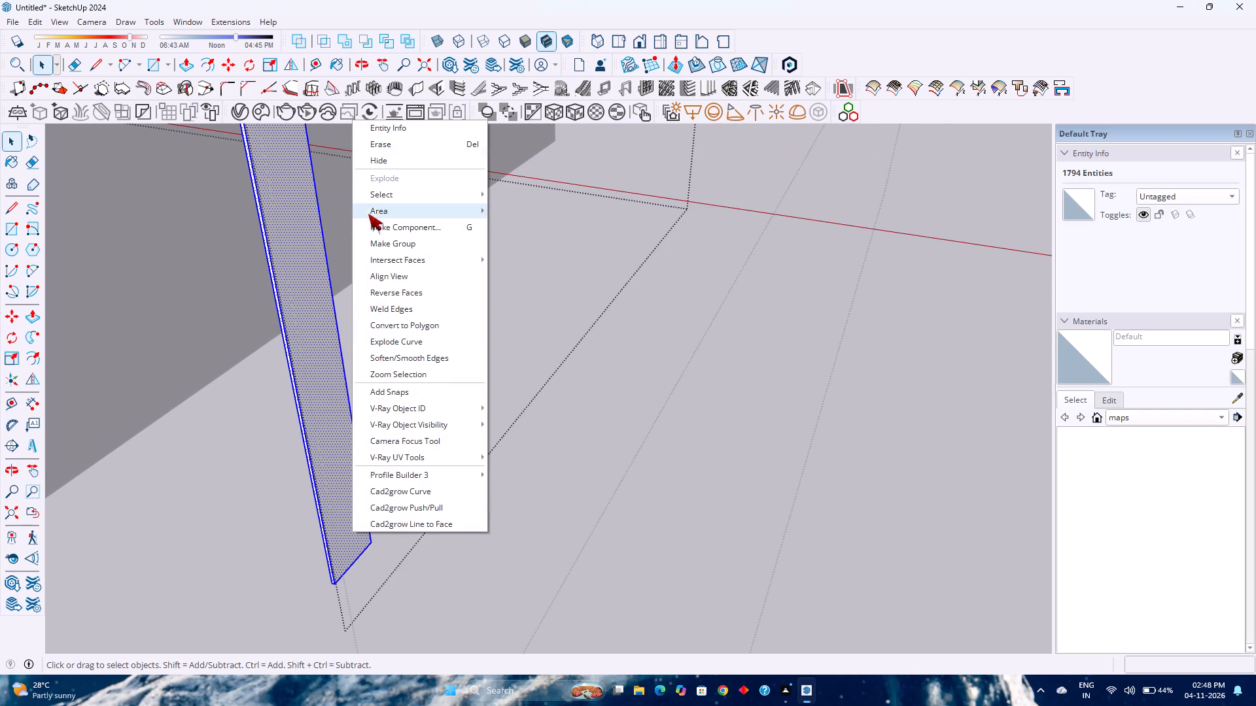
left_click(407, 243)
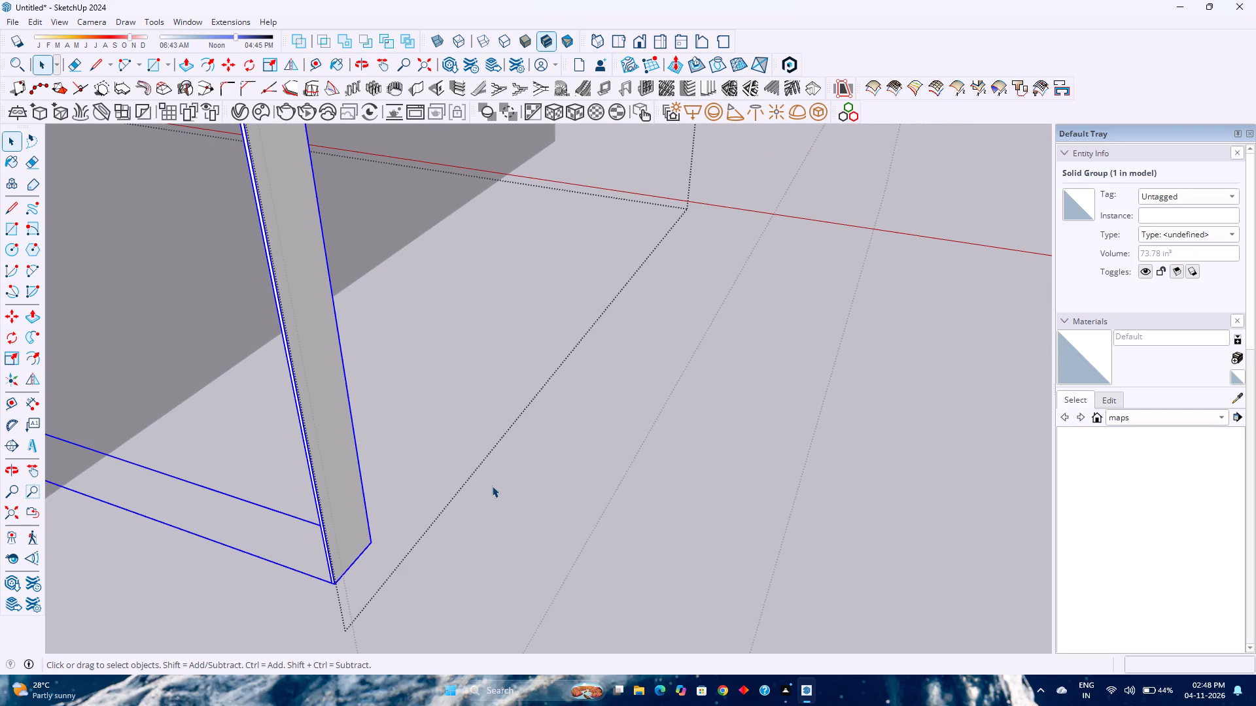
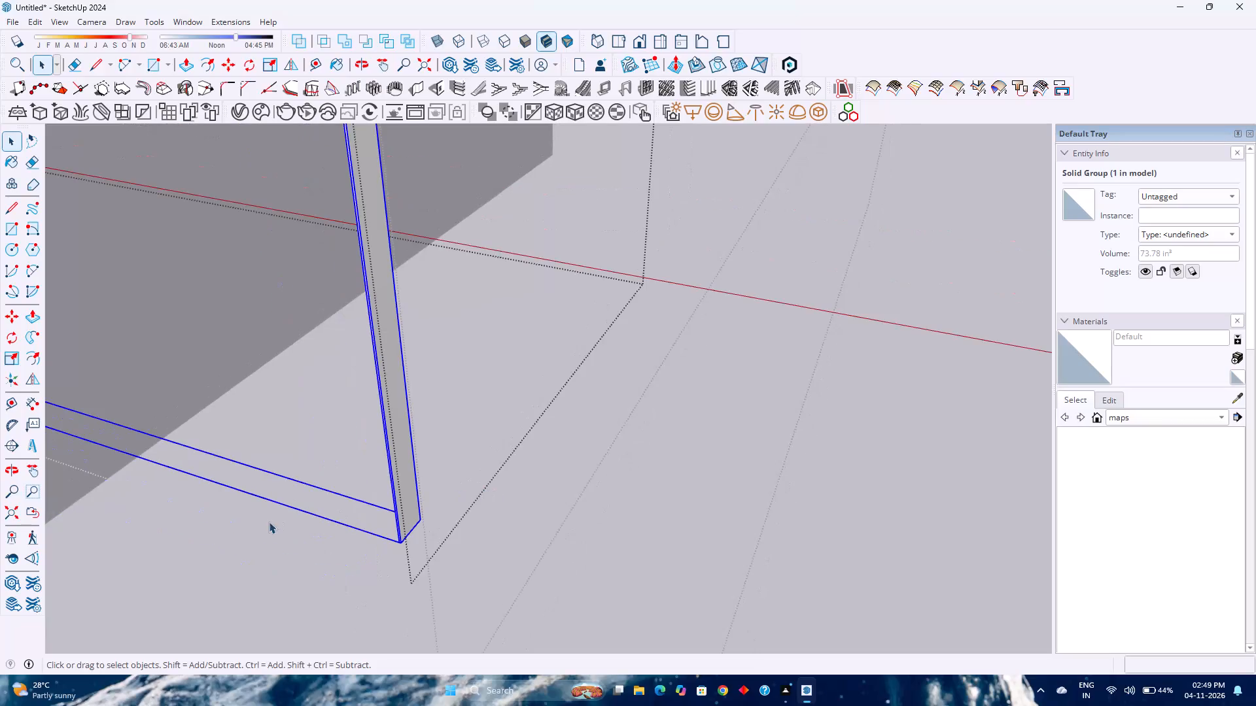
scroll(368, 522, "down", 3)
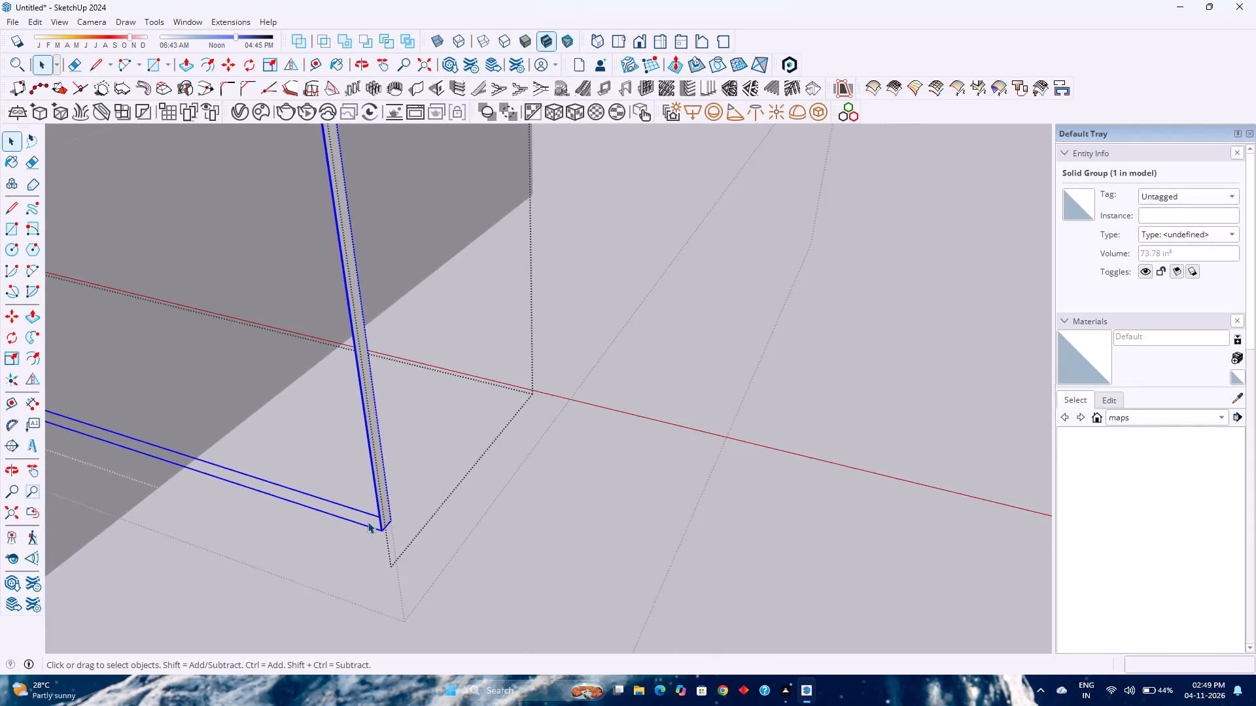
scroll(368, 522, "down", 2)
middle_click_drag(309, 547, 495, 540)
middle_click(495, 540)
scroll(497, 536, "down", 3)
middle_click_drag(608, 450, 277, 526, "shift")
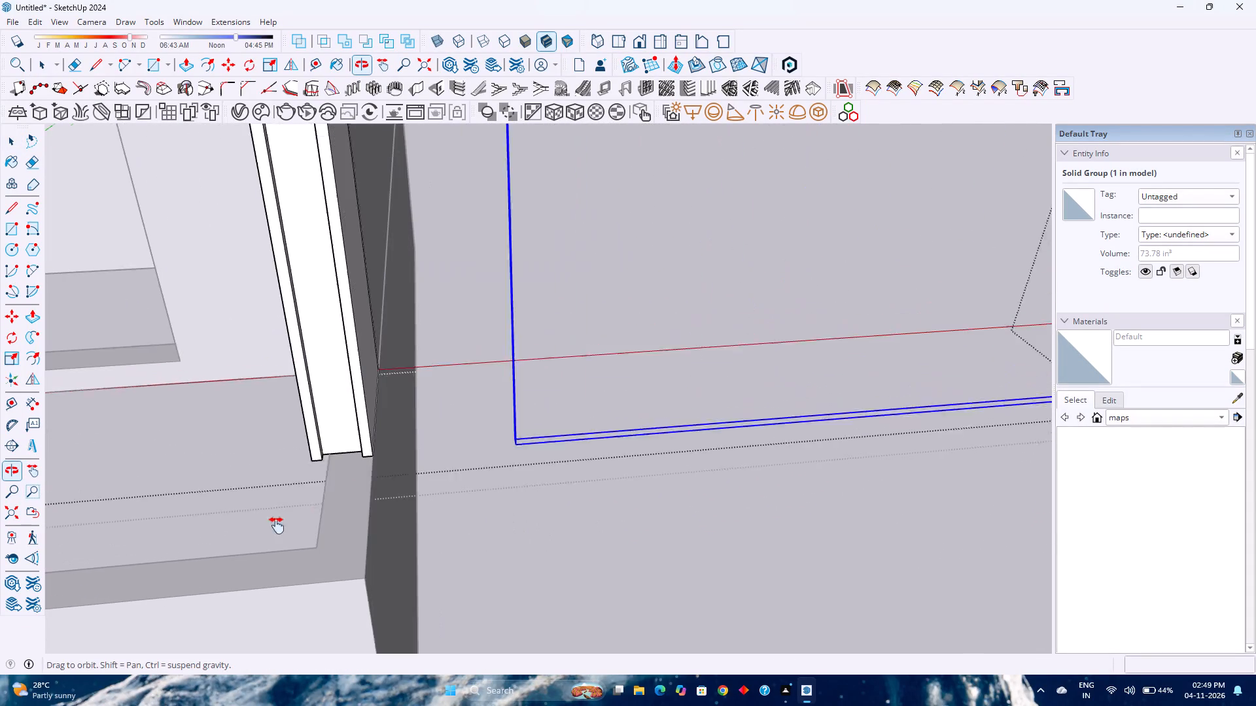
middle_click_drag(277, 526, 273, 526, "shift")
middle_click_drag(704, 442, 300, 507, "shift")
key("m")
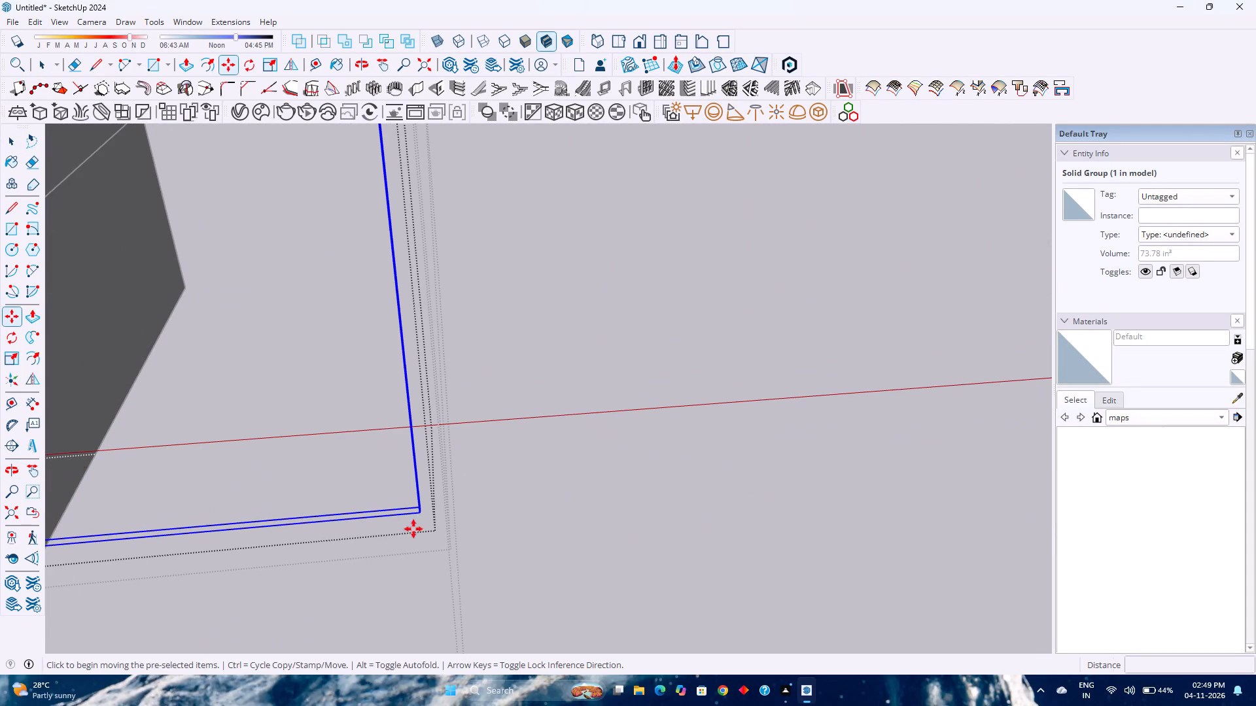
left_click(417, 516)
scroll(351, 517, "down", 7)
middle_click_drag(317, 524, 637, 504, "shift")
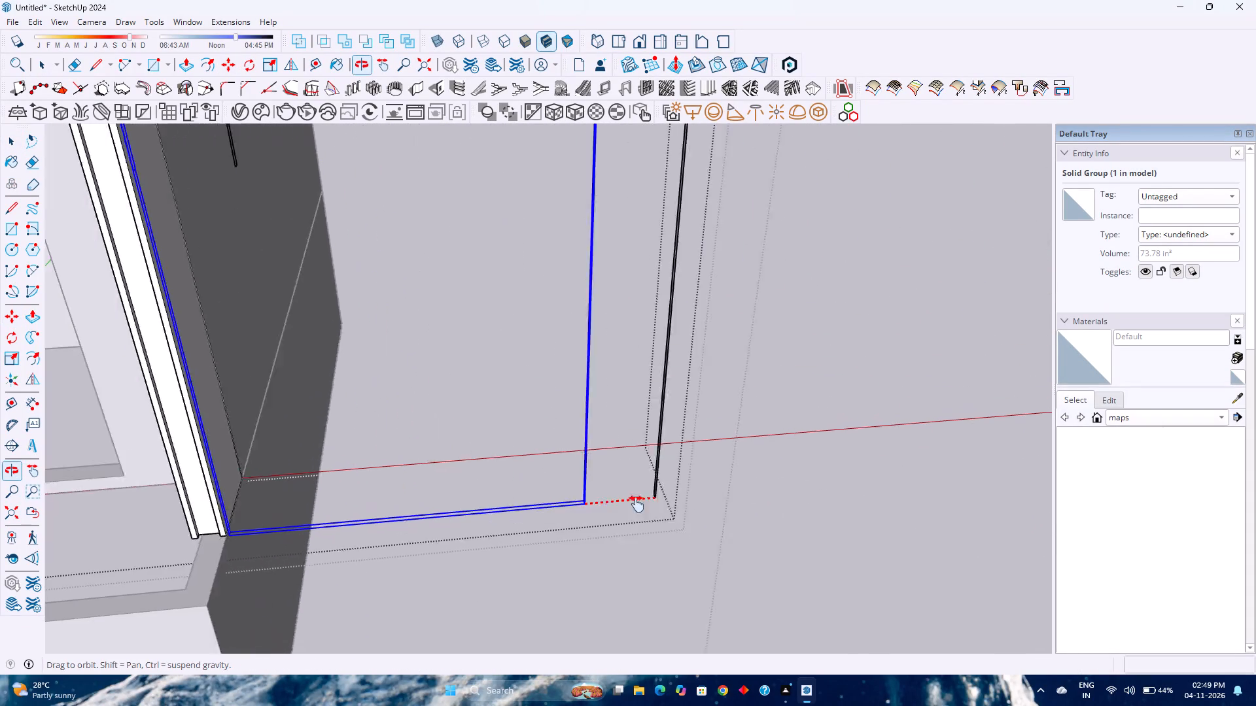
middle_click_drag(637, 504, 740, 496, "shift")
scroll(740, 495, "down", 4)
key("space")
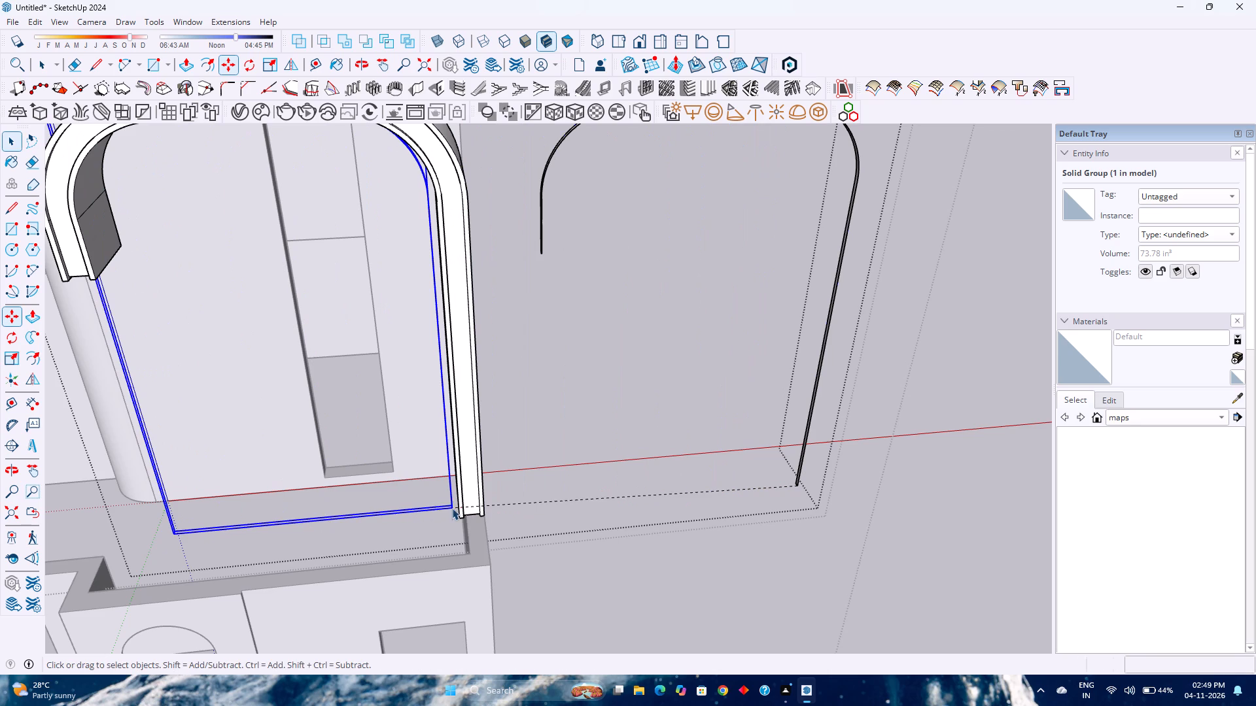
Make a group from all the connected geometry of the thick arch frame.
triple_click(477, 499)
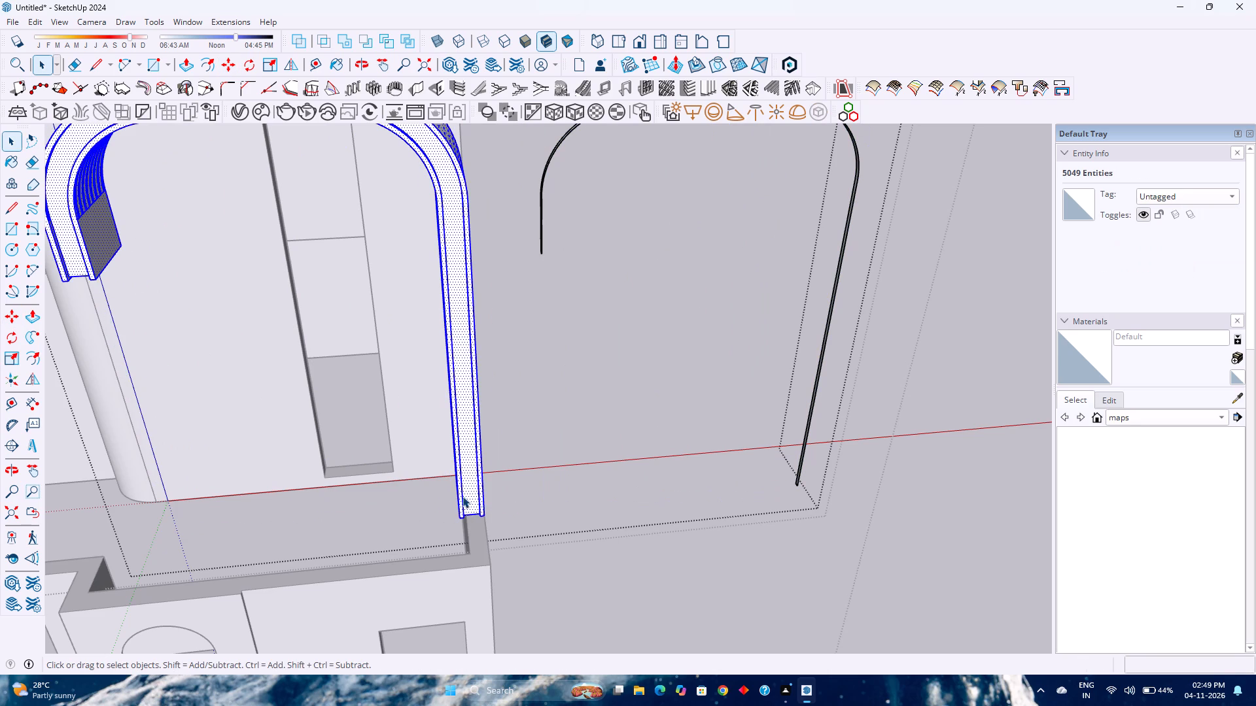
right_click(462, 496)
left_click(503, 209)
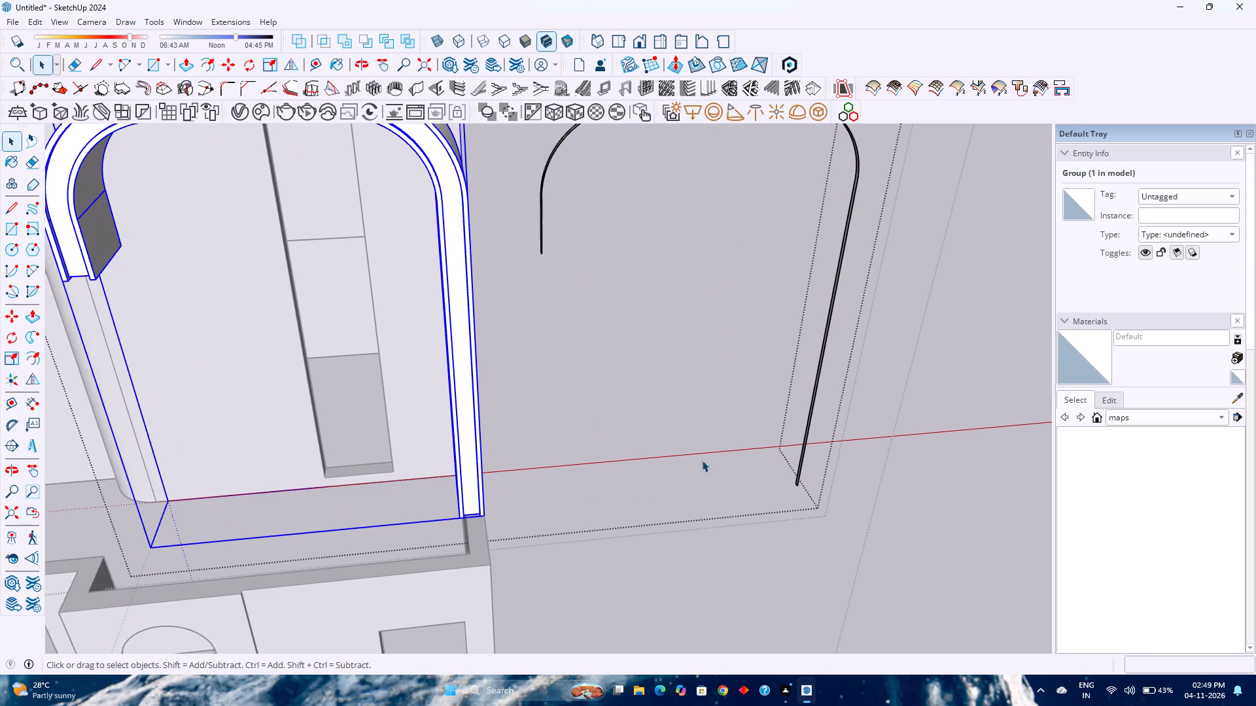
Copy the freestanding thin arch strip onto the arch frame, placing its bottom corner at the bottom corner of the frame's leg.
left_click(797, 467)
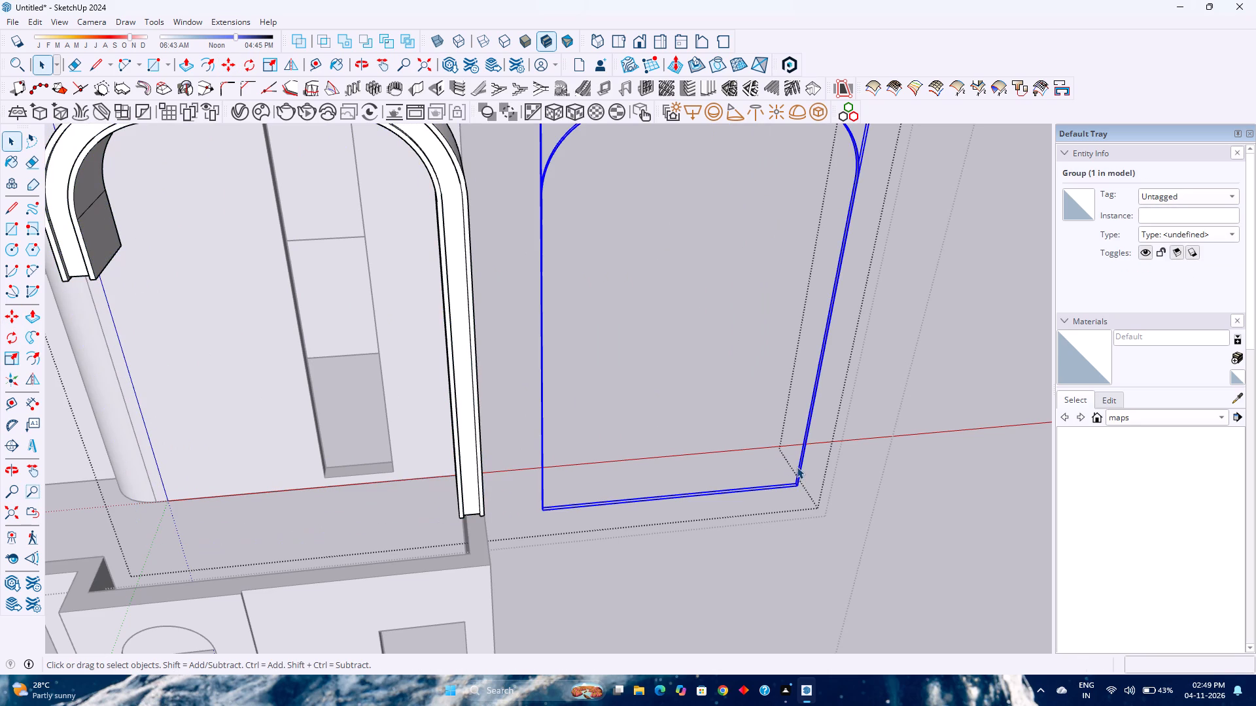
key("m")
scroll(794, 494, "up", 14)
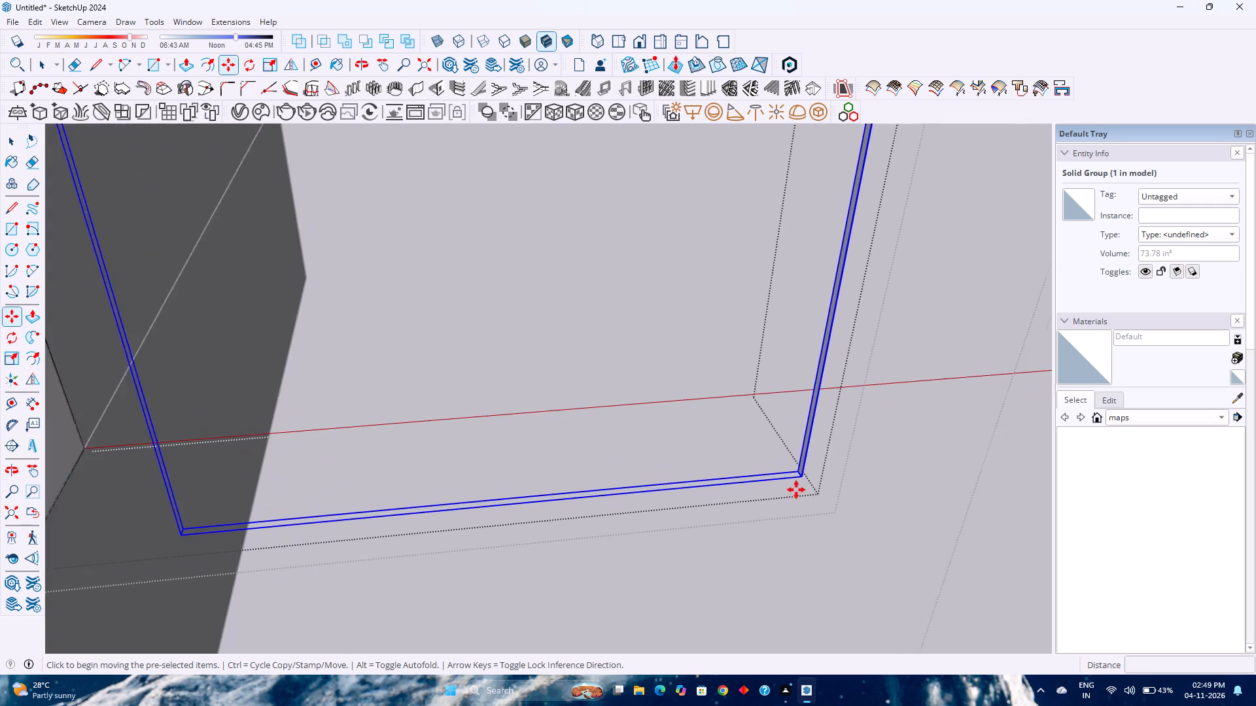
left_click(805, 476)
scroll(584, 499, "down", 8)
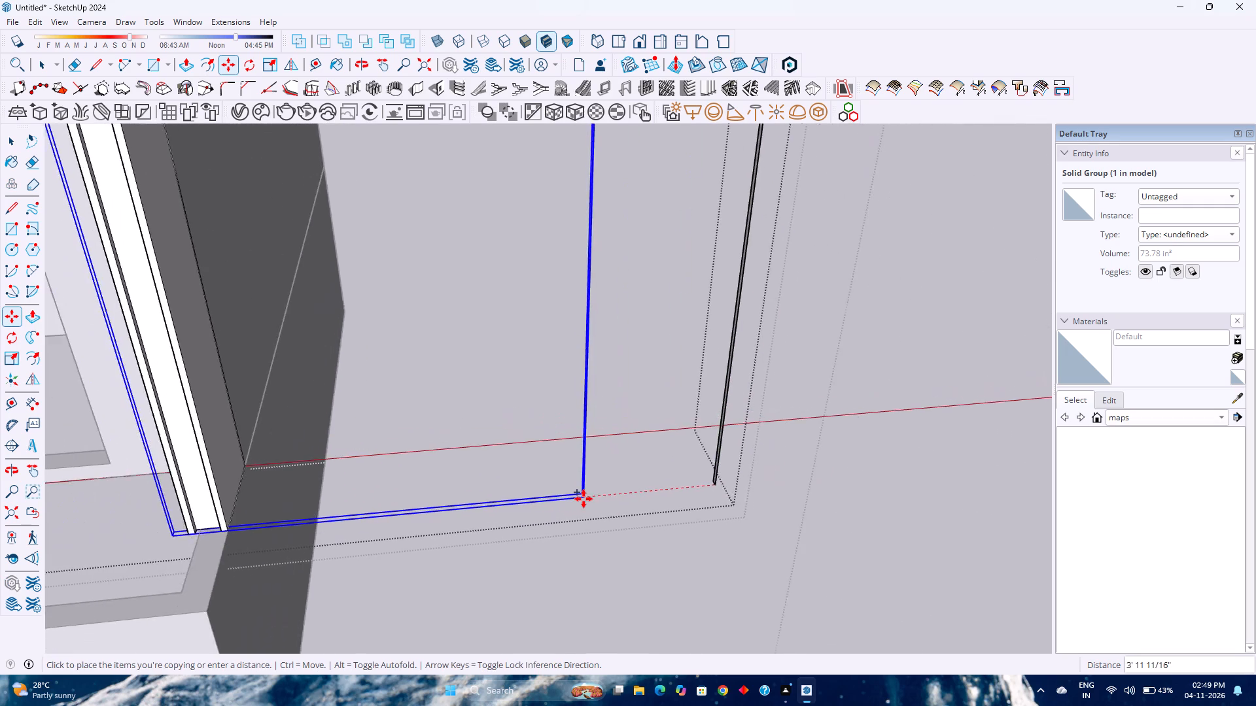
scroll(584, 499, "down", 4)
middle_click_drag(352, 529, 532, 526)
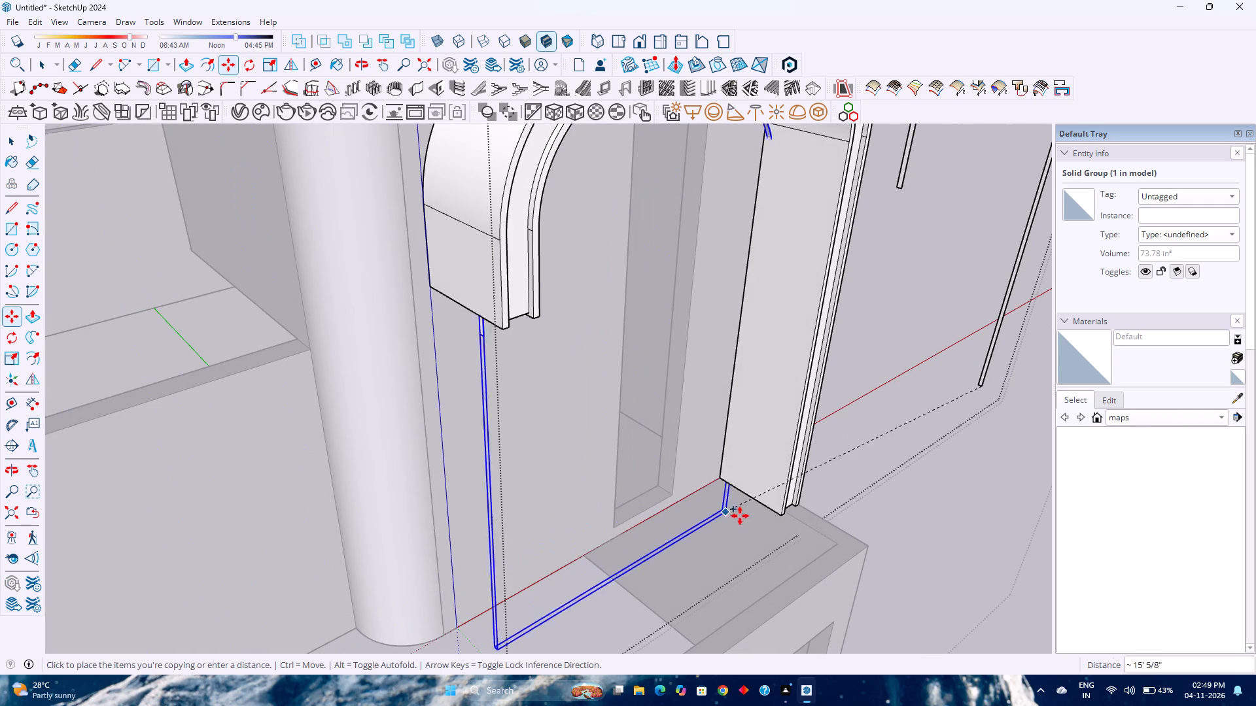
left_click(778, 518)
Move the copied strip 2 inches inward from the frame's bottom corner along the frame's depth.
scroll(778, 513, "up", 6)
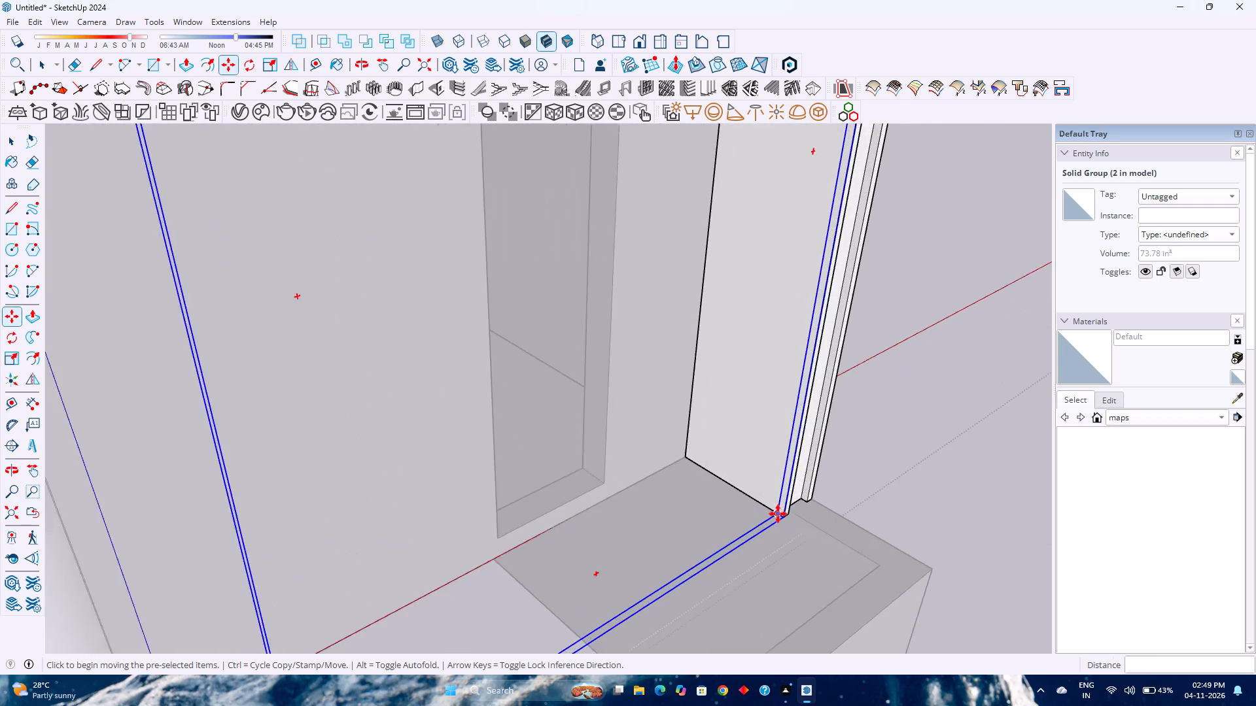
scroll(778, 514, "up", 11)
left_click(785, 519)
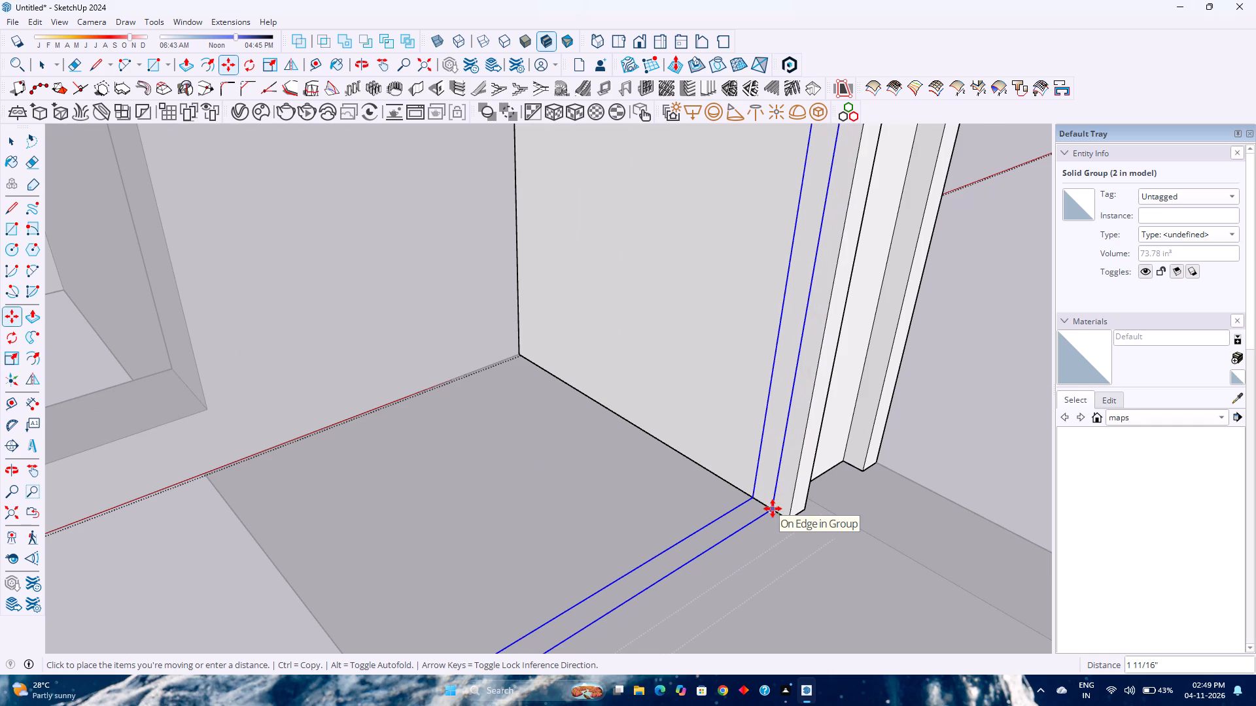
key("2")
key("Return")
scroll(682, 529, "down", 13)
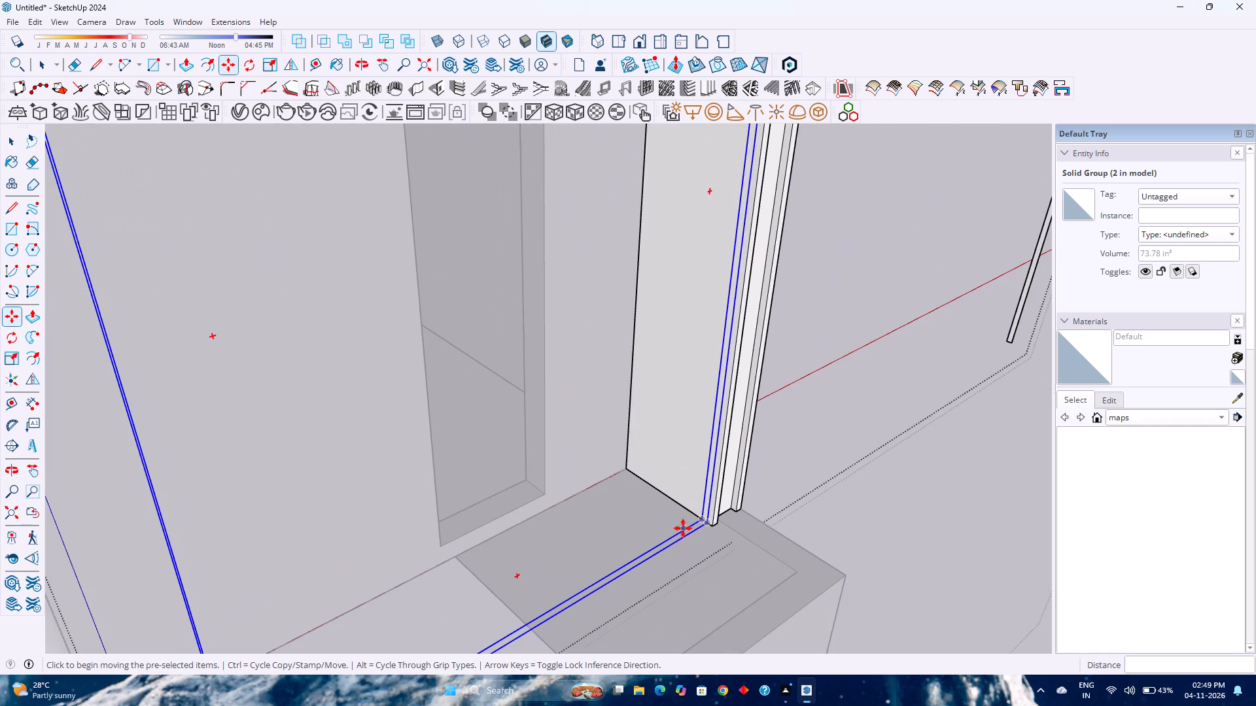
key("space")
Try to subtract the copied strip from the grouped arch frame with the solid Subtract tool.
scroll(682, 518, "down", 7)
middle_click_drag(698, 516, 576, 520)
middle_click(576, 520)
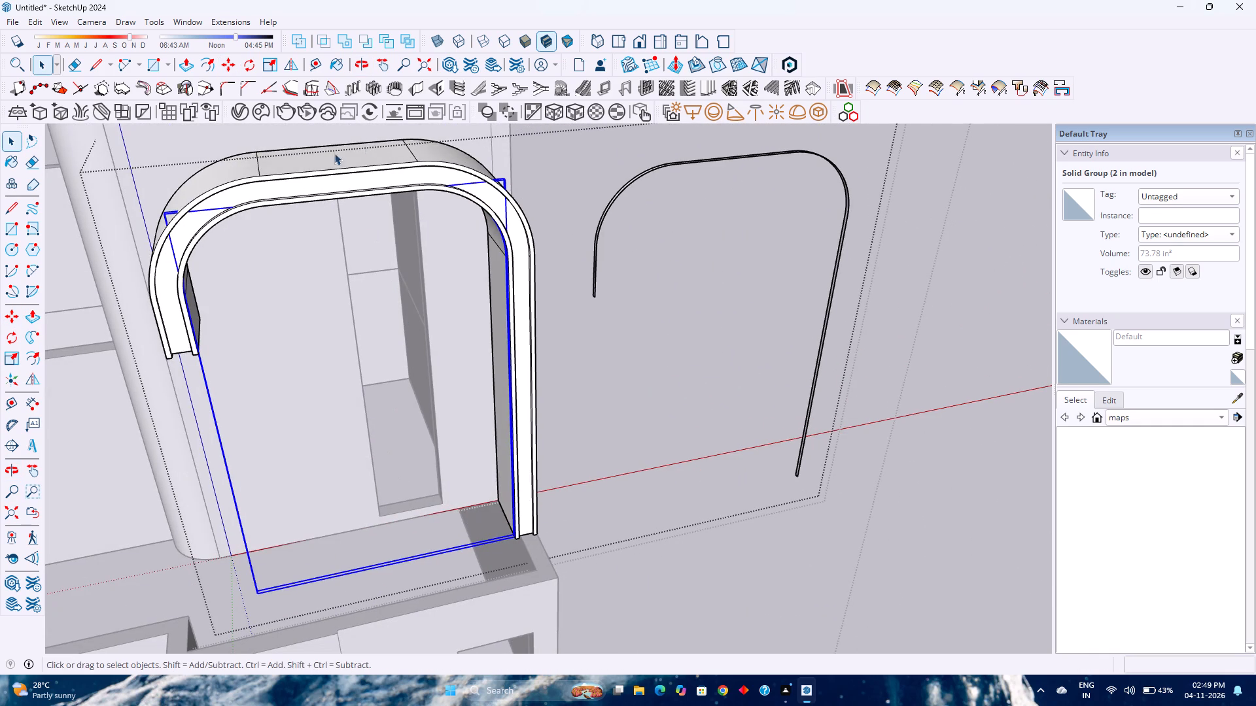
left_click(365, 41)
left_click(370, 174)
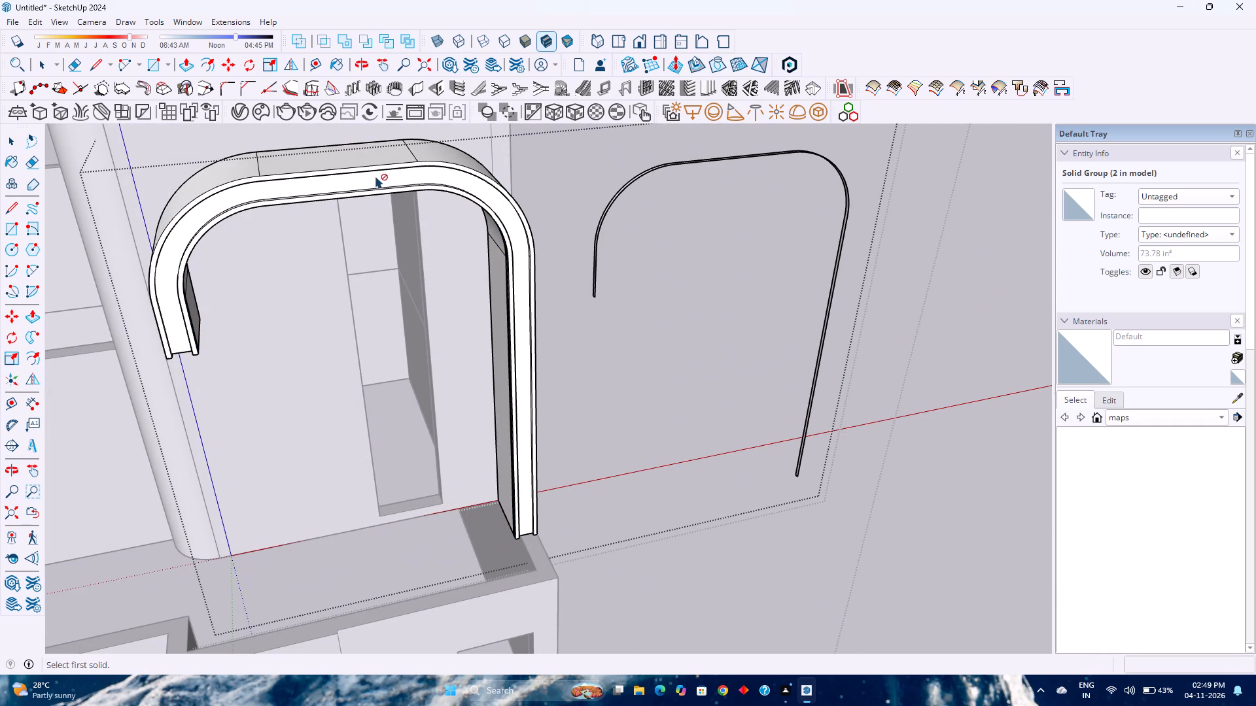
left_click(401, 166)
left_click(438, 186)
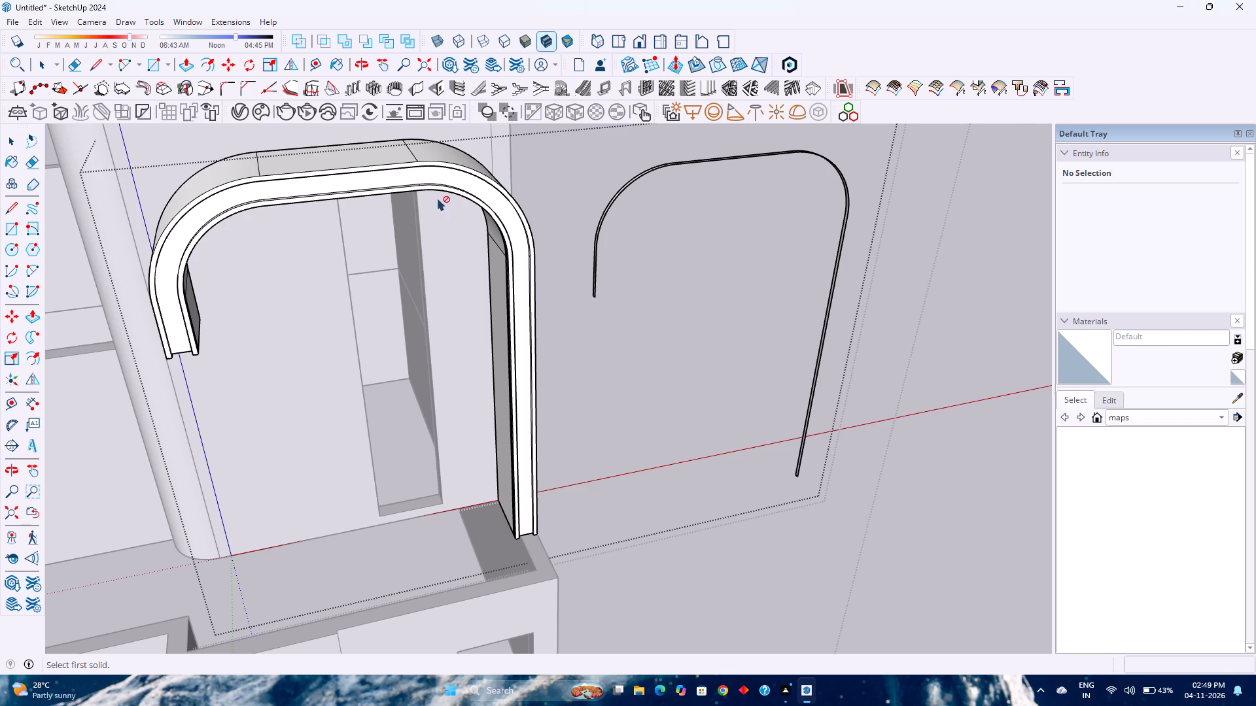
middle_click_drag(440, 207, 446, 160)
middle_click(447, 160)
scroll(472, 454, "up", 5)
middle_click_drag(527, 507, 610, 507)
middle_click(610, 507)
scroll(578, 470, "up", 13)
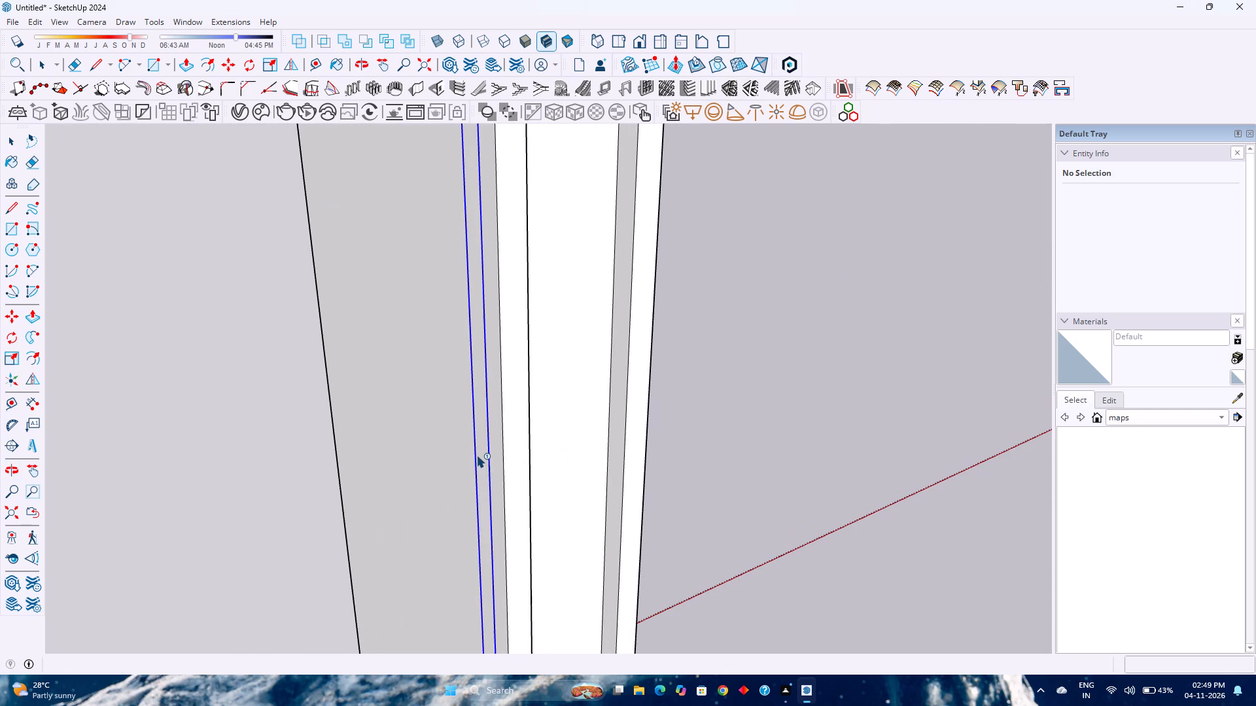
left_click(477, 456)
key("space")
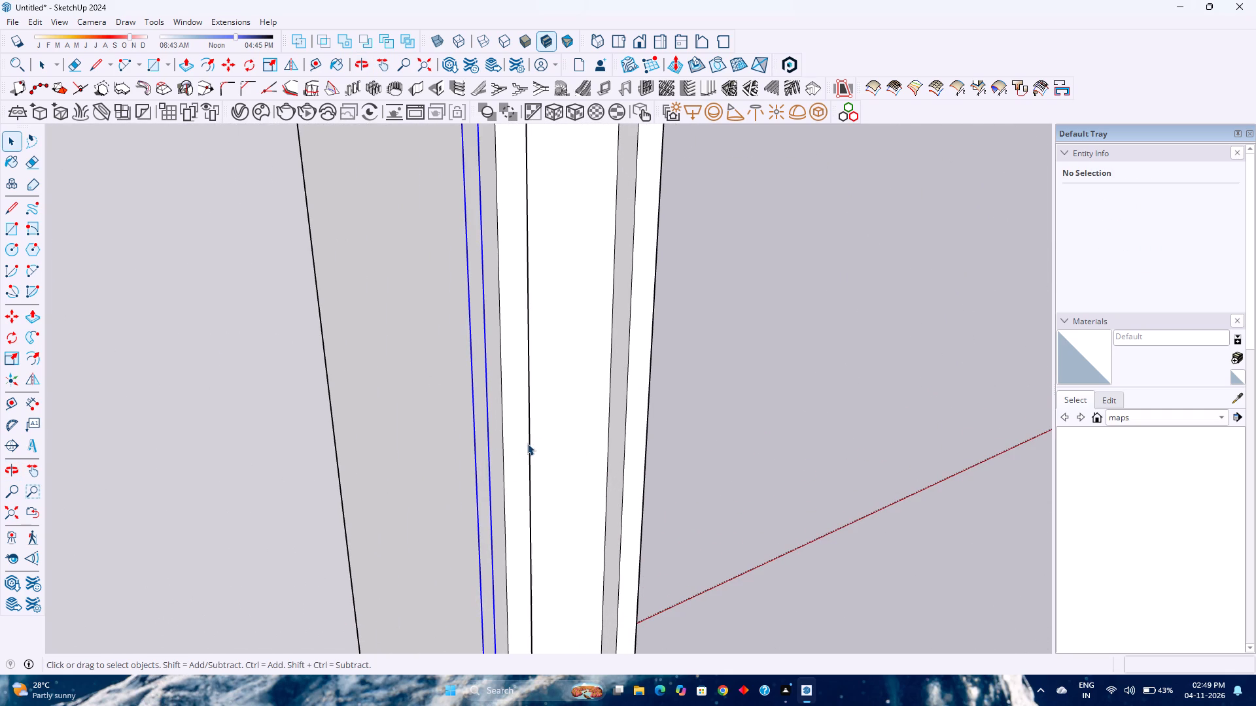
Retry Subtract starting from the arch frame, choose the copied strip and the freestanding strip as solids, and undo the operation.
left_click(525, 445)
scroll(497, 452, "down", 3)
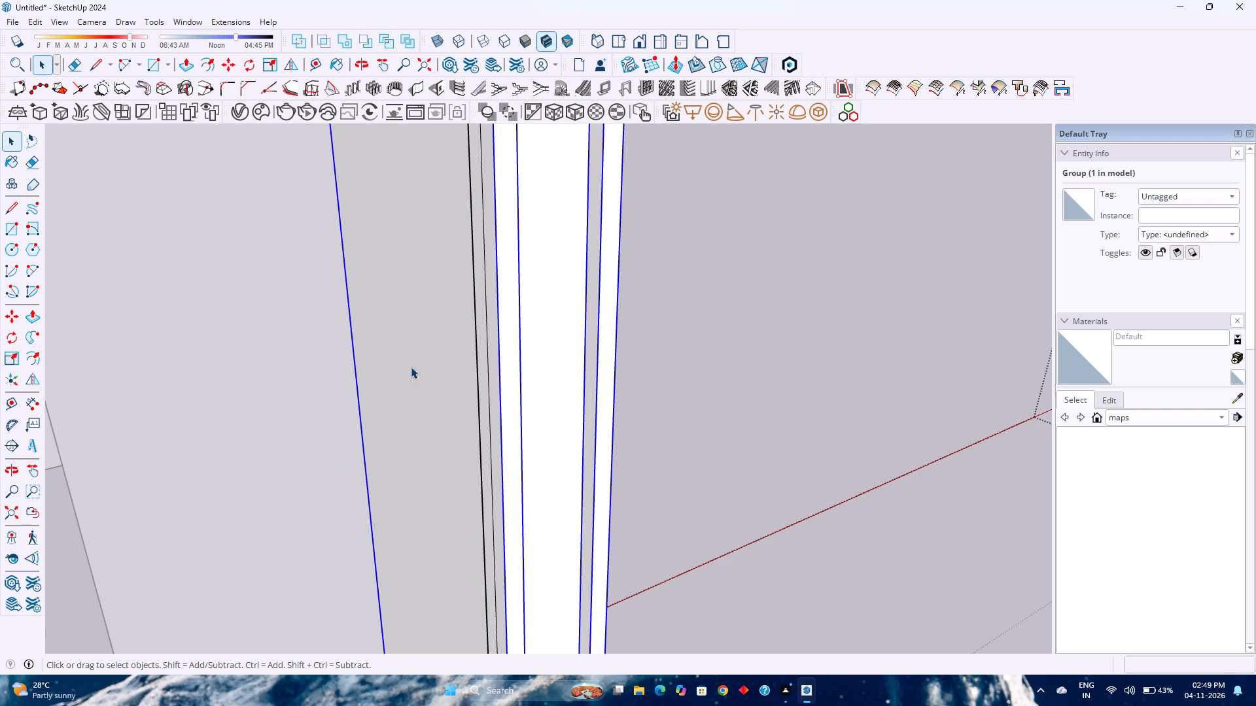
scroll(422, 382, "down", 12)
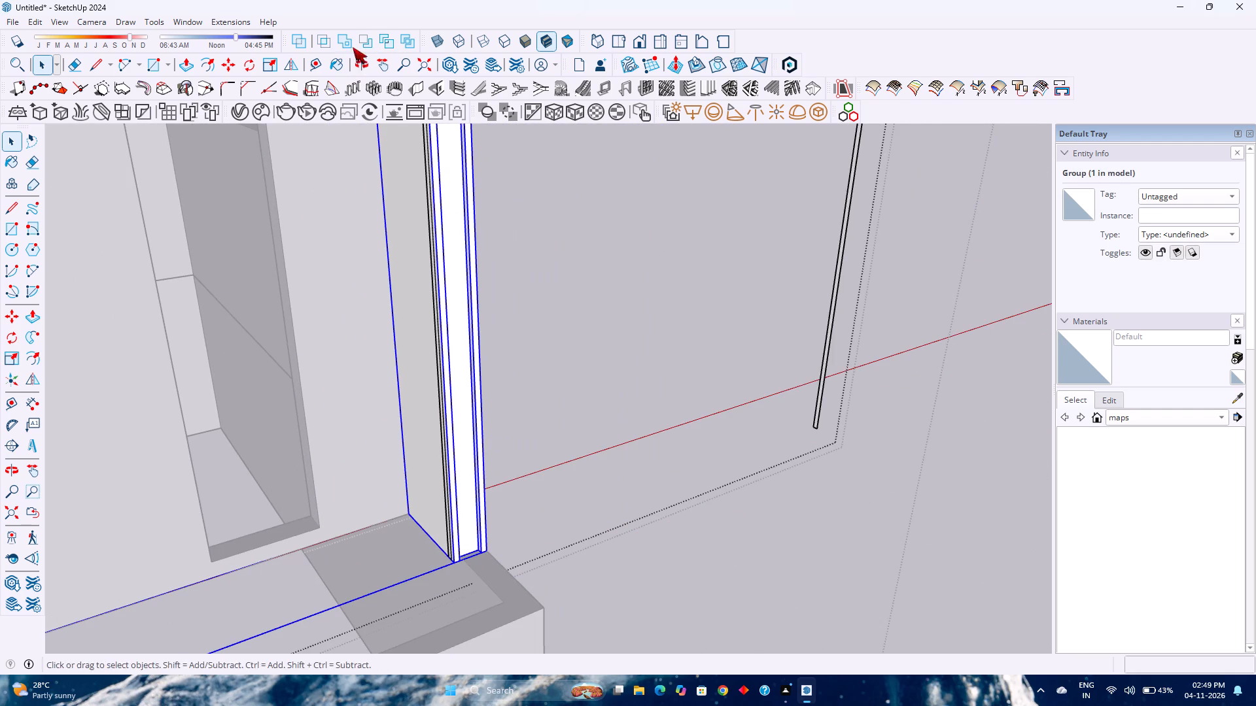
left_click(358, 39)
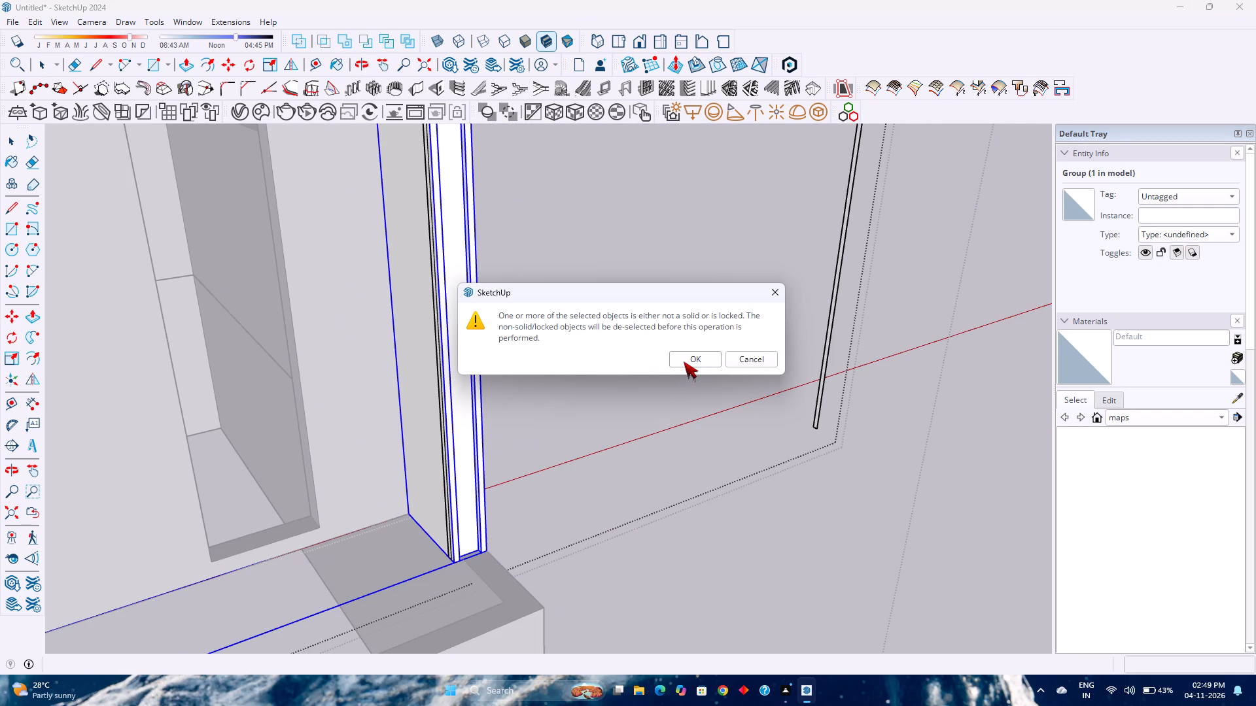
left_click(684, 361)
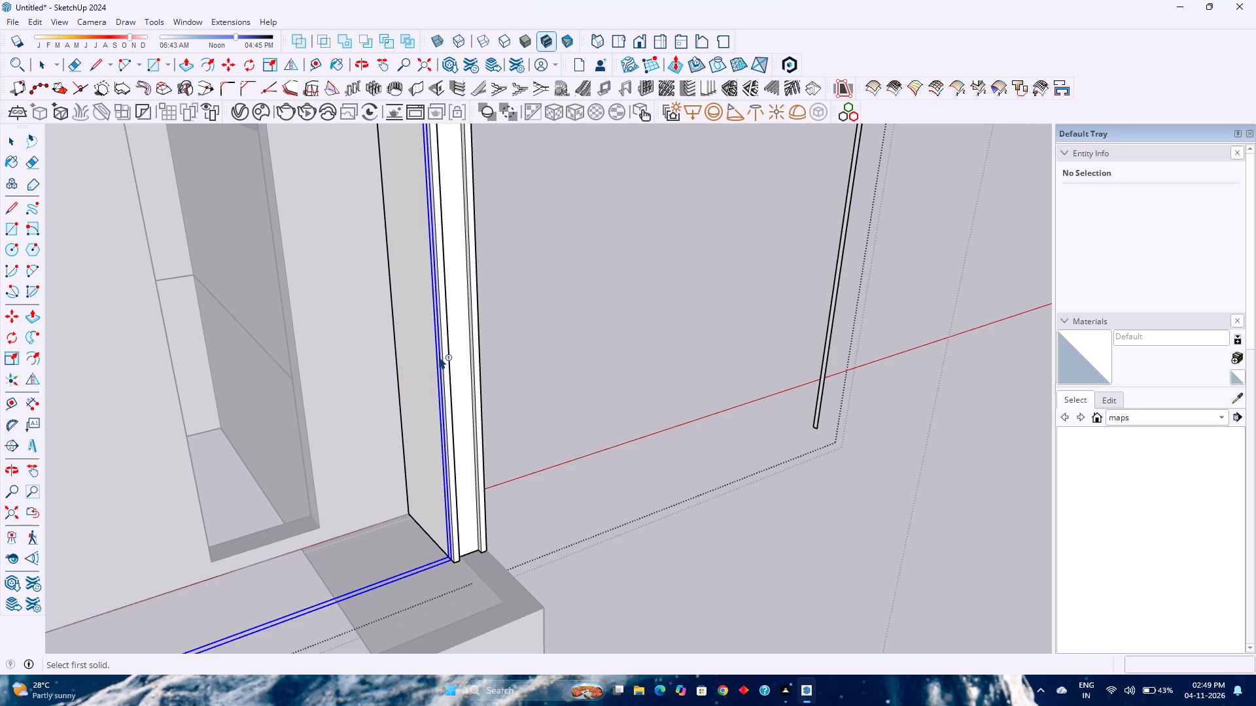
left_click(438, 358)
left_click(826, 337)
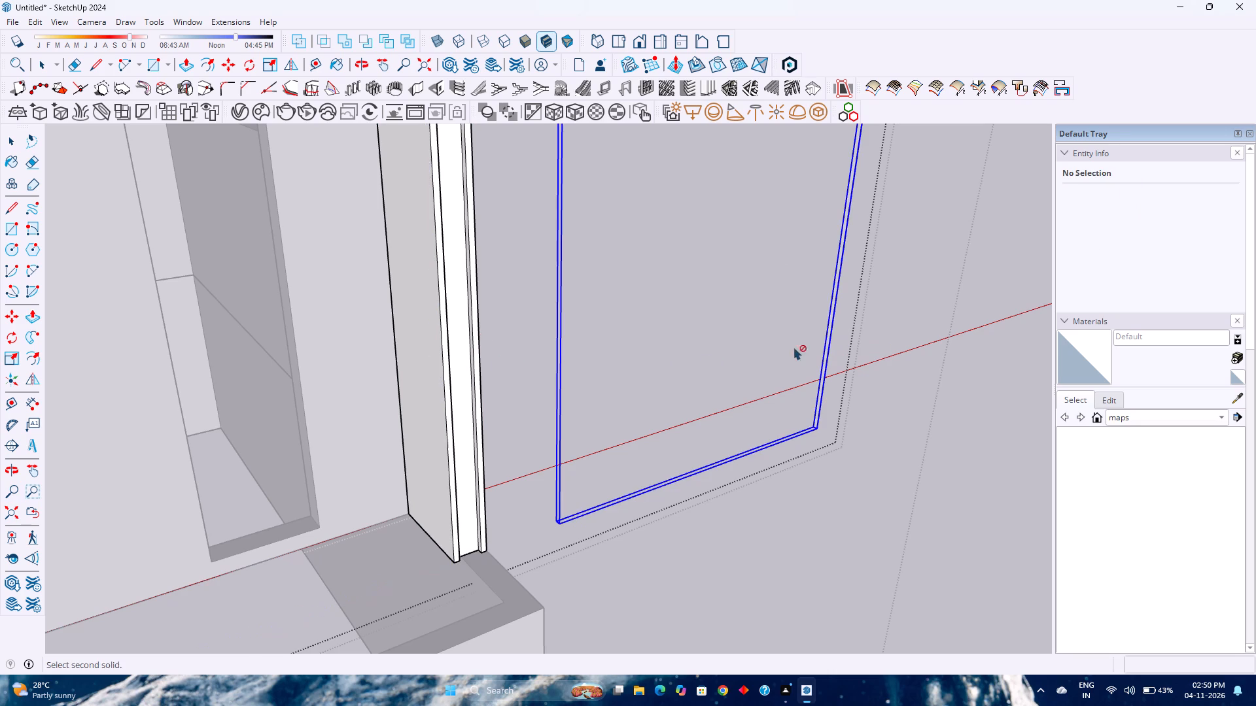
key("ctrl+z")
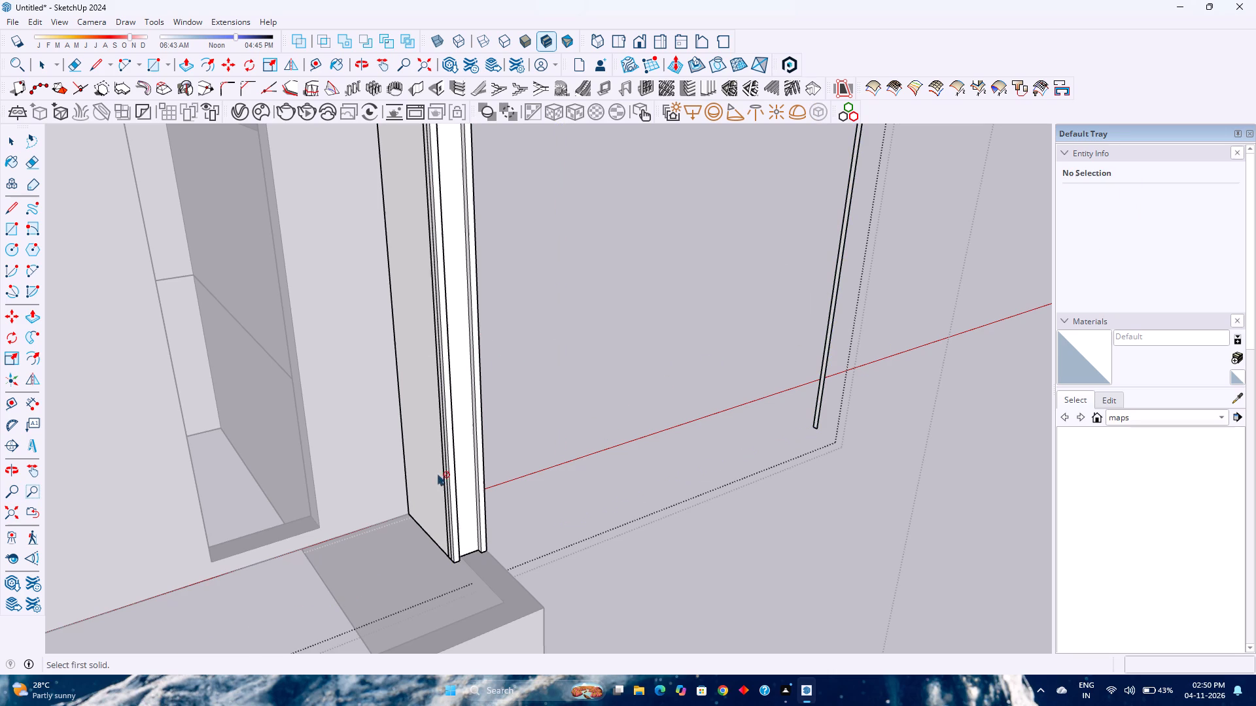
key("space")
Examine the arch frame group's connected geometry near the base of its leg.
scroll(449, 486, "down", 8)
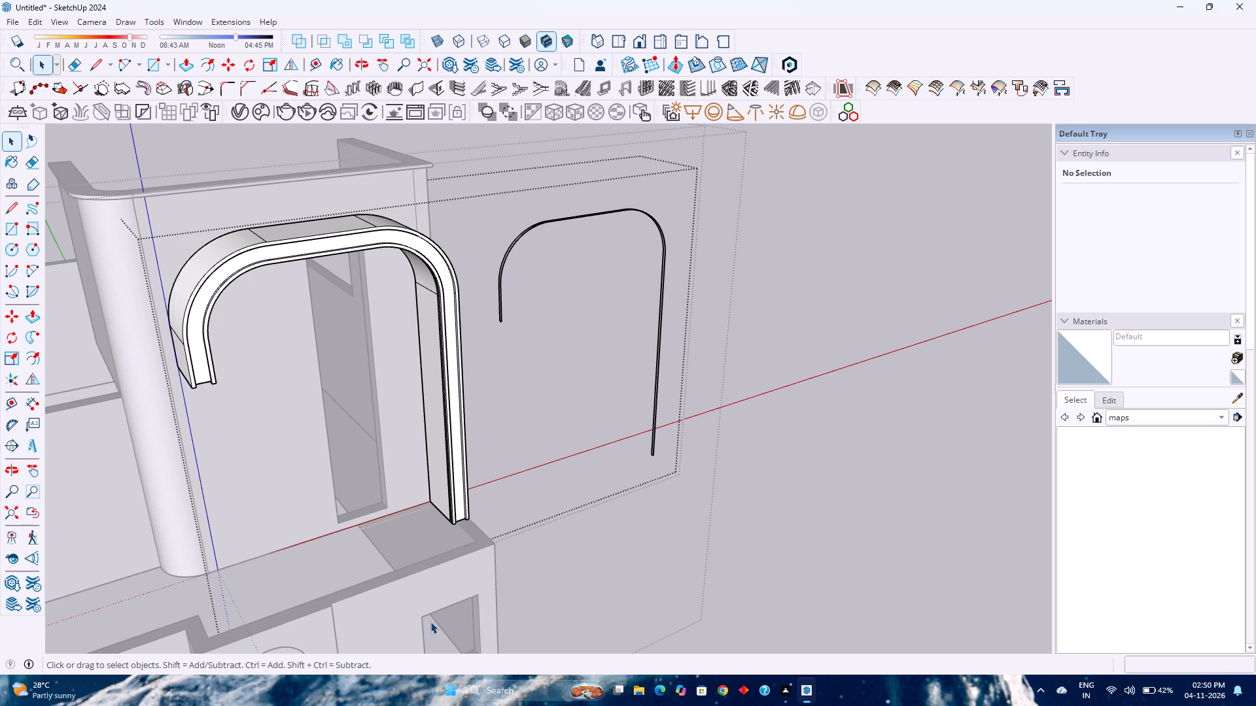
scroll(465, 479, "up", 7)
scroll(460, 484, "up", 15)
scroll(451, 572, "up", 2)
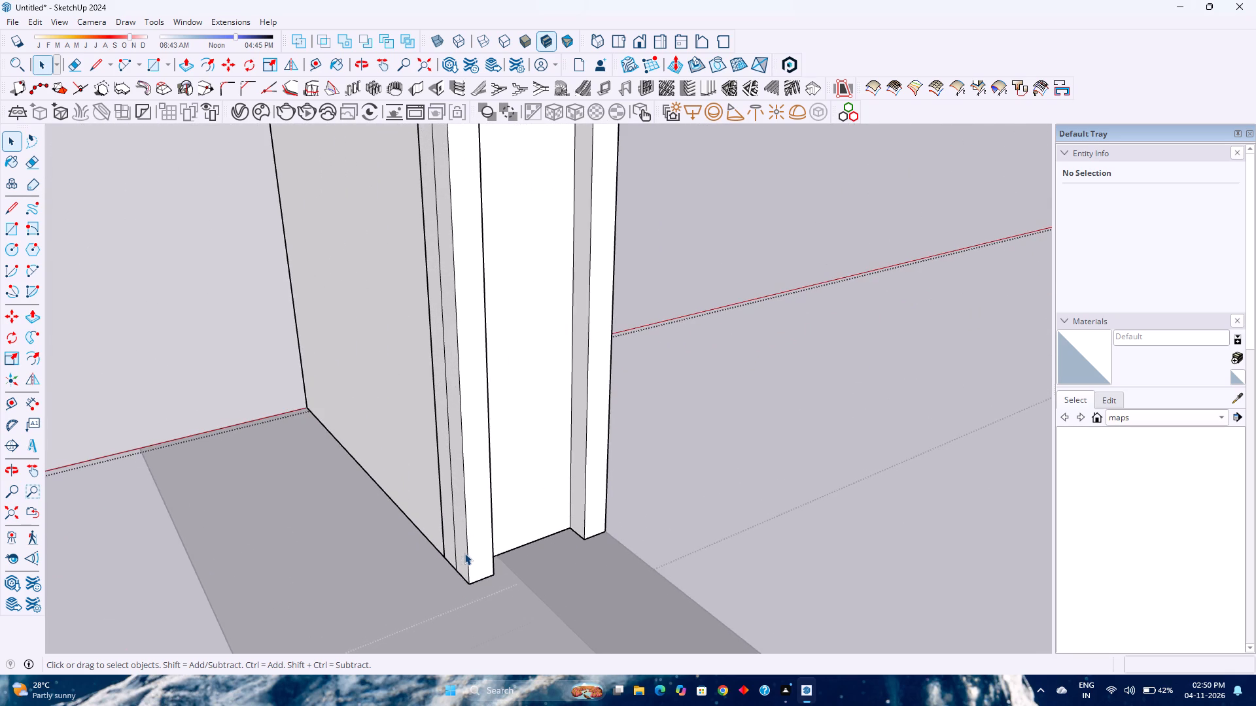
left_click(464, 553)
double_click(465, 553)
left_click(468, 551)
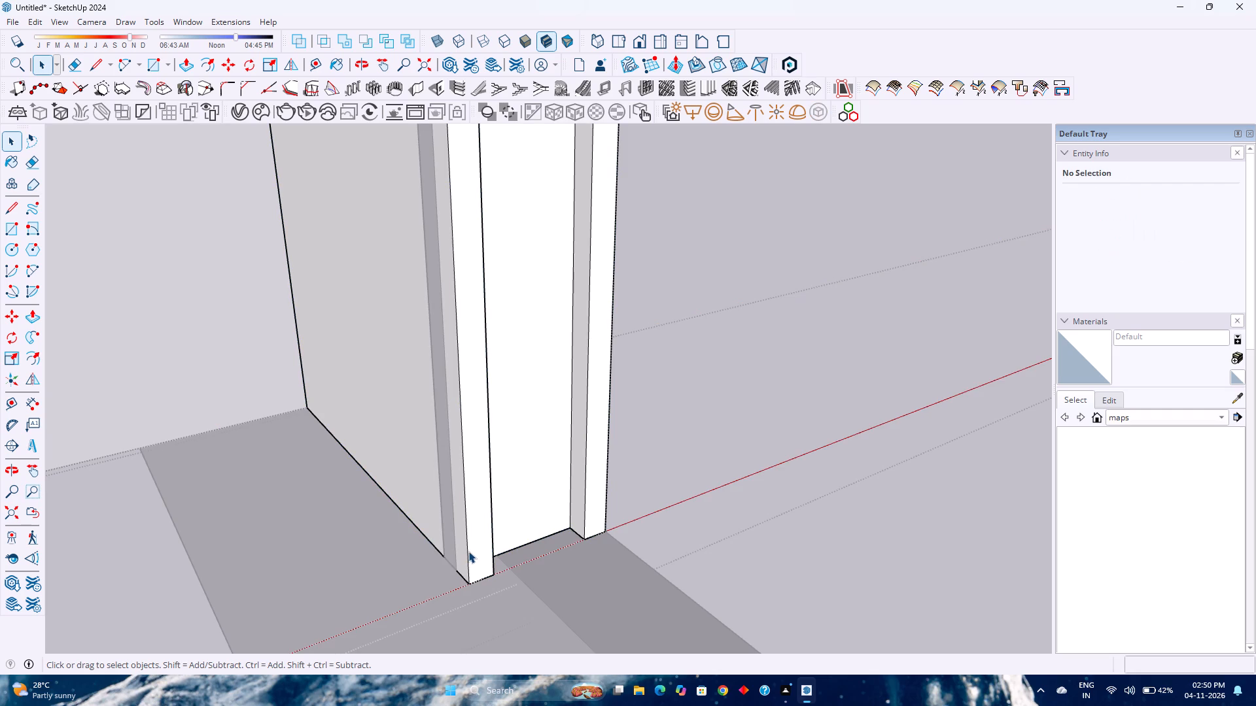
triple_click(473, 551)
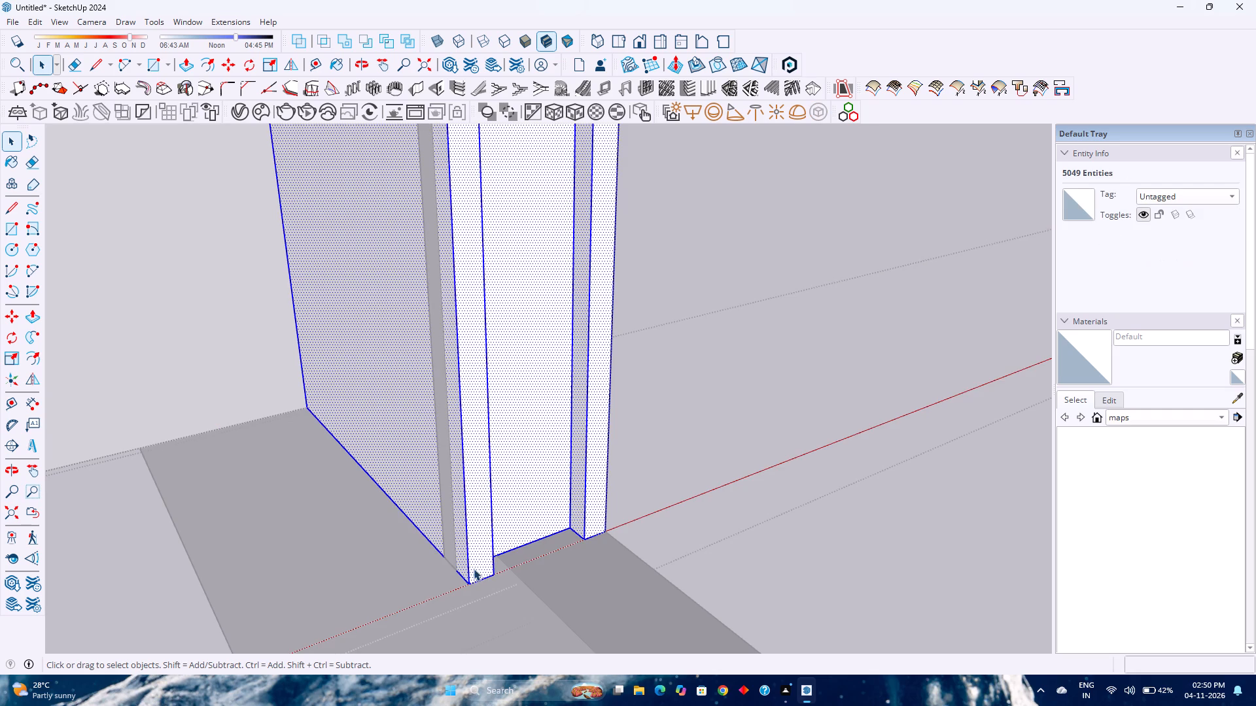
key("Escape")
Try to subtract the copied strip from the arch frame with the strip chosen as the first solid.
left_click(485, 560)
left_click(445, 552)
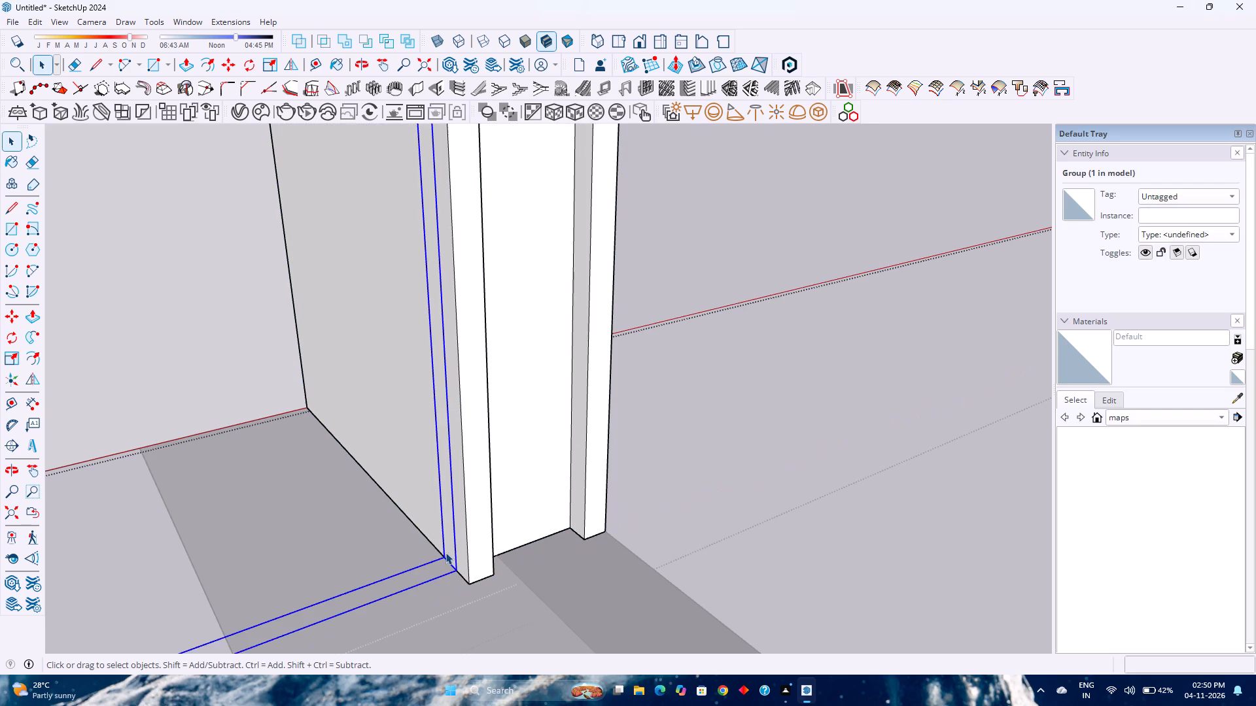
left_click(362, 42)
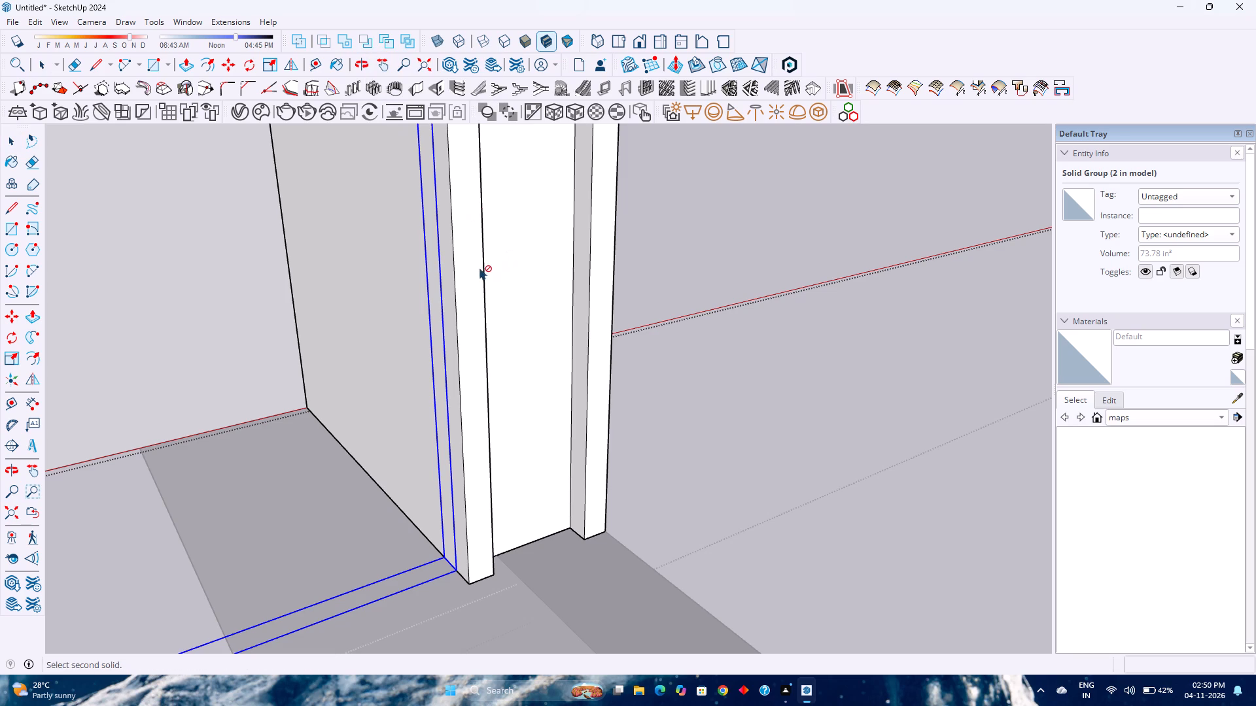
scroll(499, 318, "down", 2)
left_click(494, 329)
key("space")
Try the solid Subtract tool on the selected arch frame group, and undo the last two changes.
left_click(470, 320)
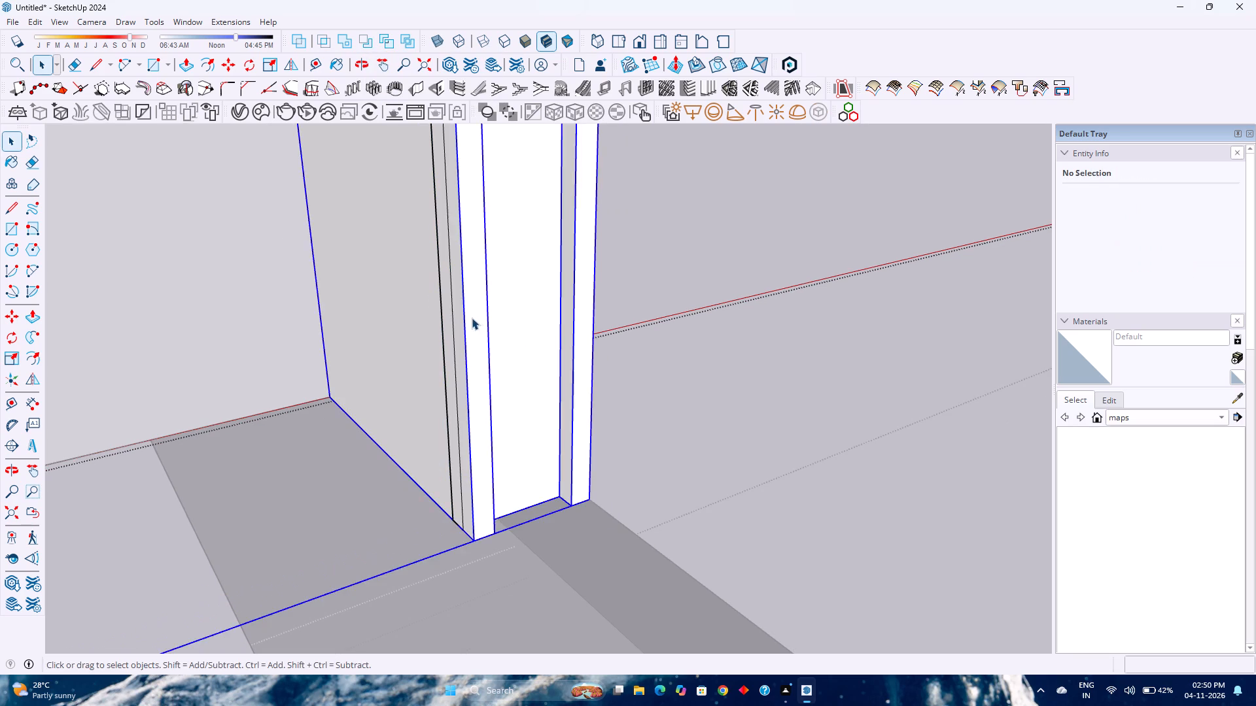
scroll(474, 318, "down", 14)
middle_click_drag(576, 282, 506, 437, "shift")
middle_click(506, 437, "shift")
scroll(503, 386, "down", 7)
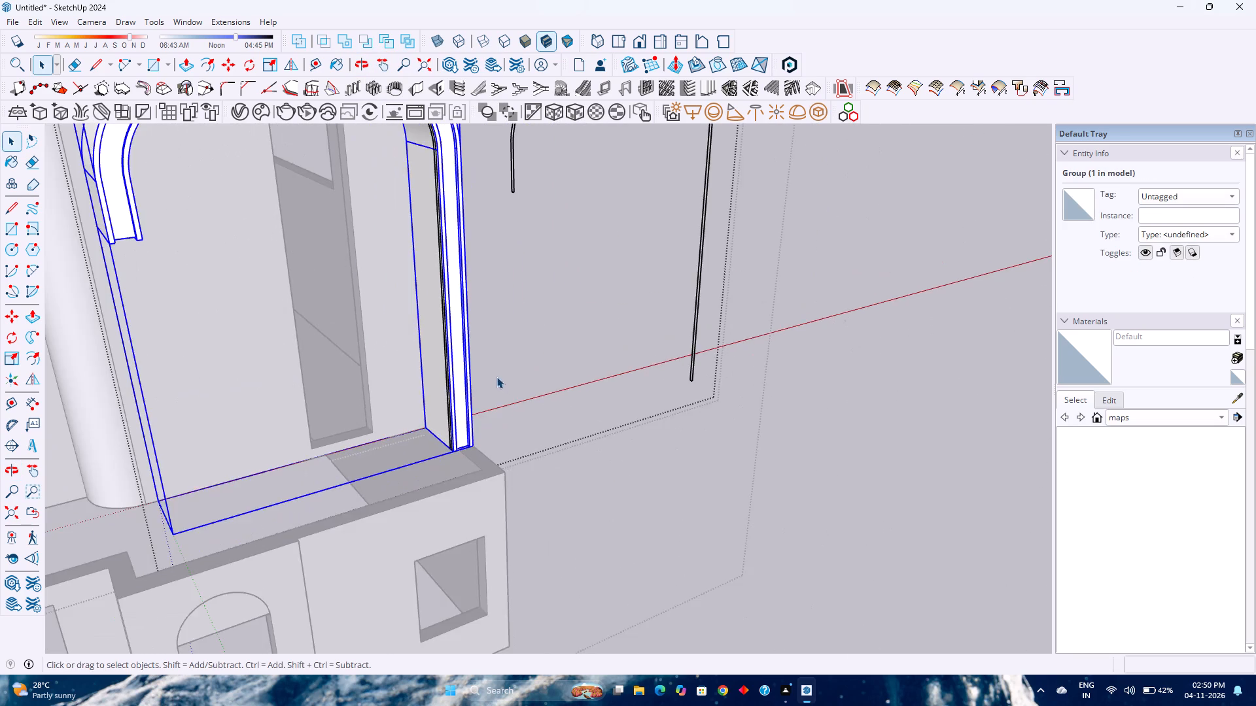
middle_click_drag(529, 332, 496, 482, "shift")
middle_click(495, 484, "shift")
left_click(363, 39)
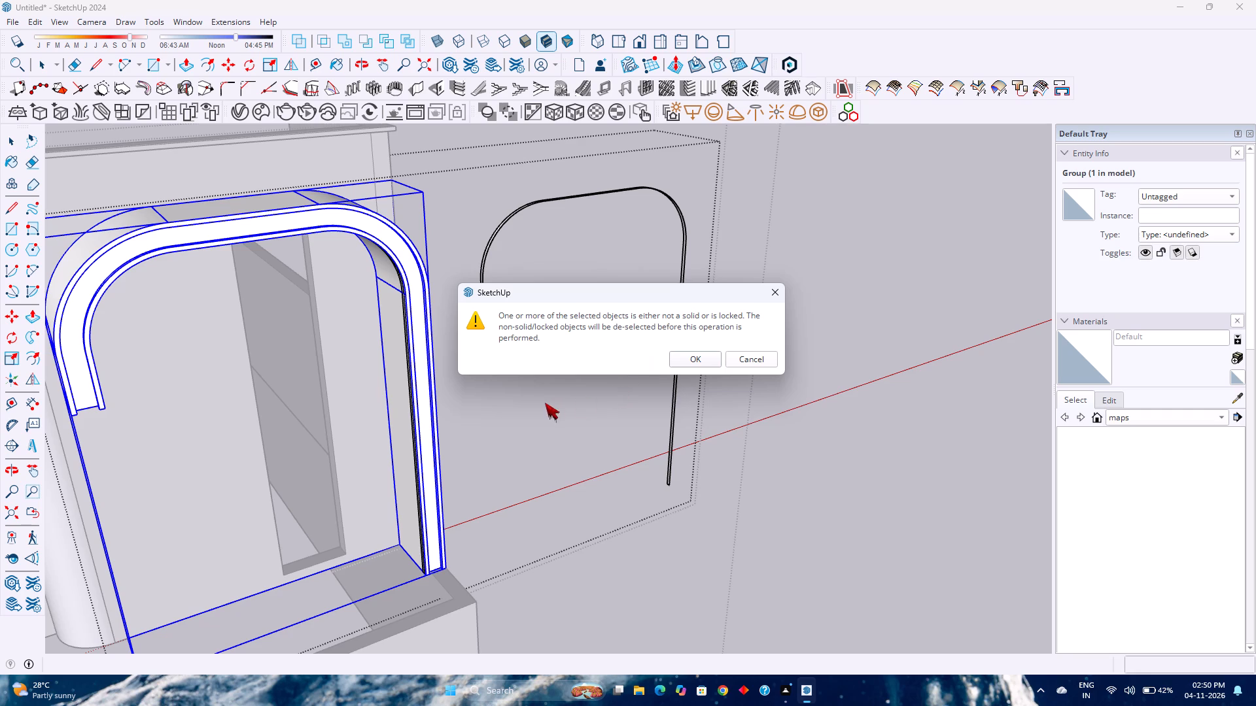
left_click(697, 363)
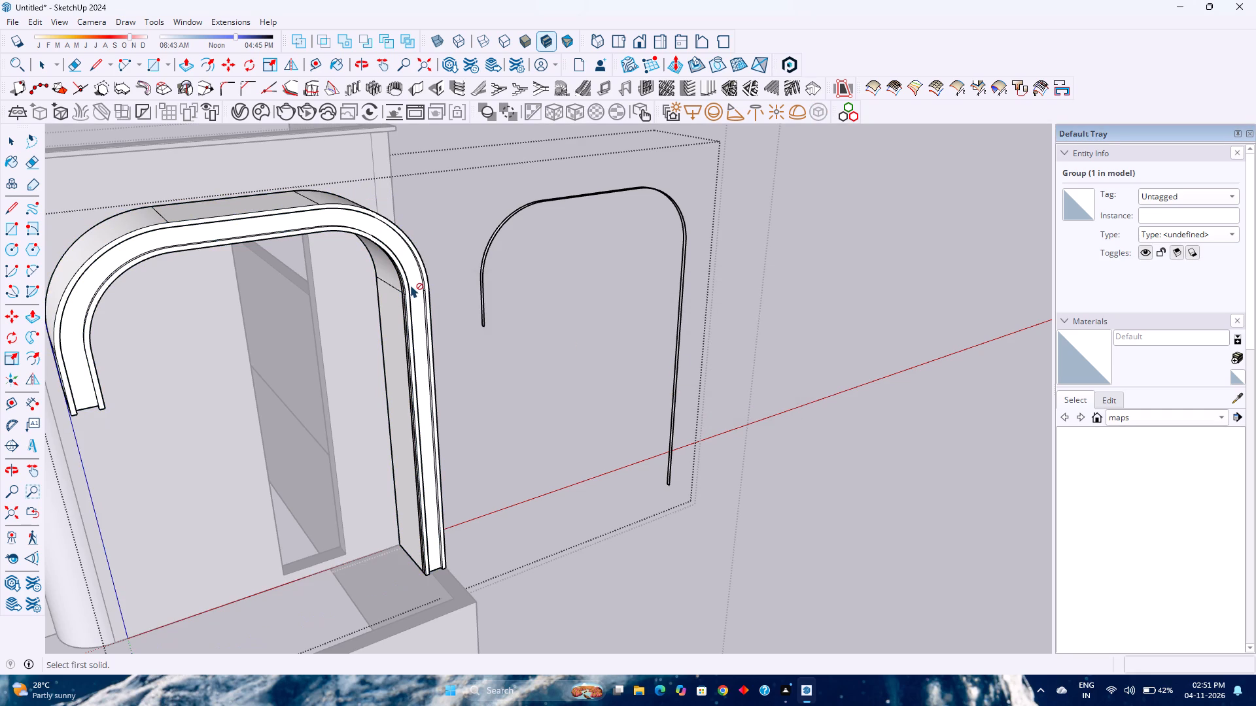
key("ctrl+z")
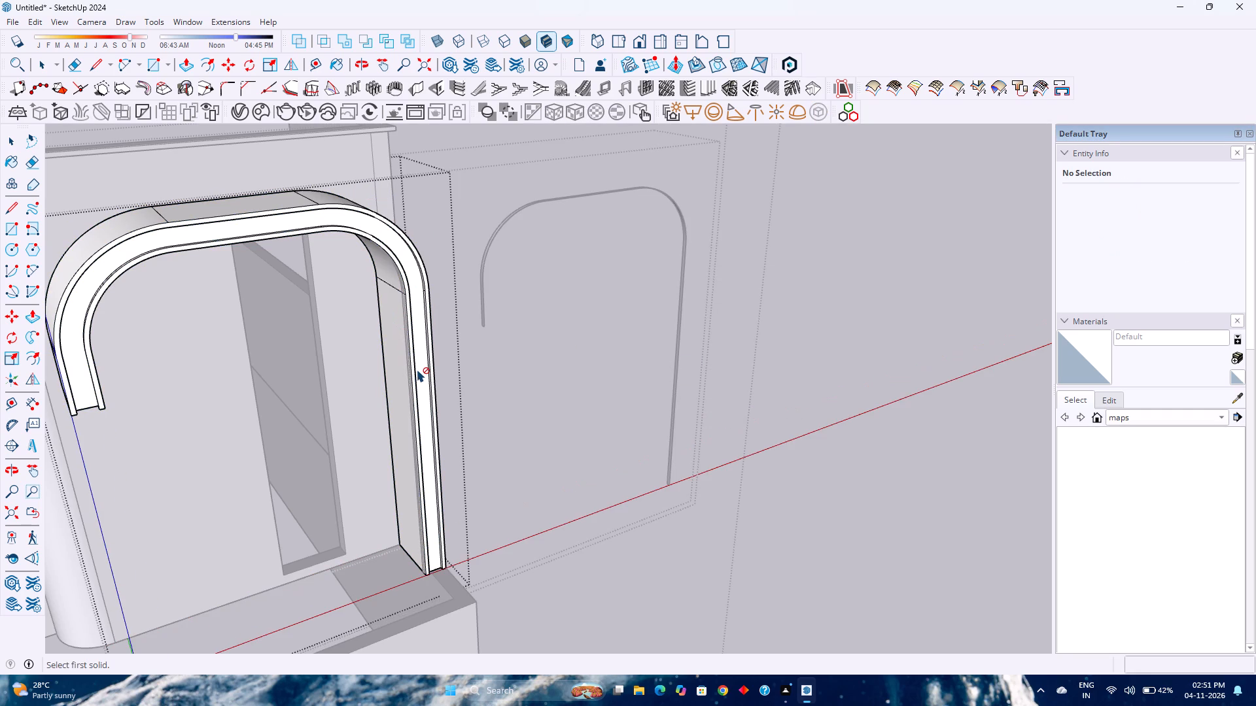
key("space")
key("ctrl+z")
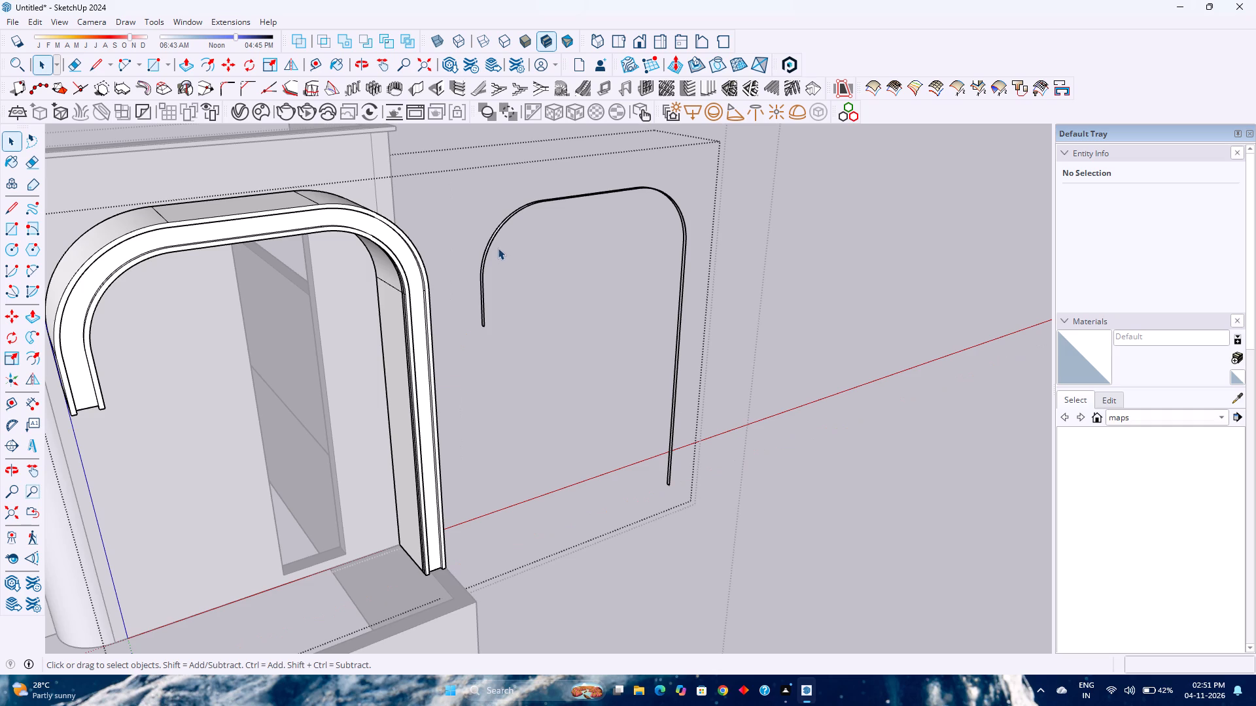
Delete the freestanding thin arch strip beside the arch frame and leave the group being edited.
left_click(493, 238)
key("Delete")
scroll(513, 318, "down", 6)
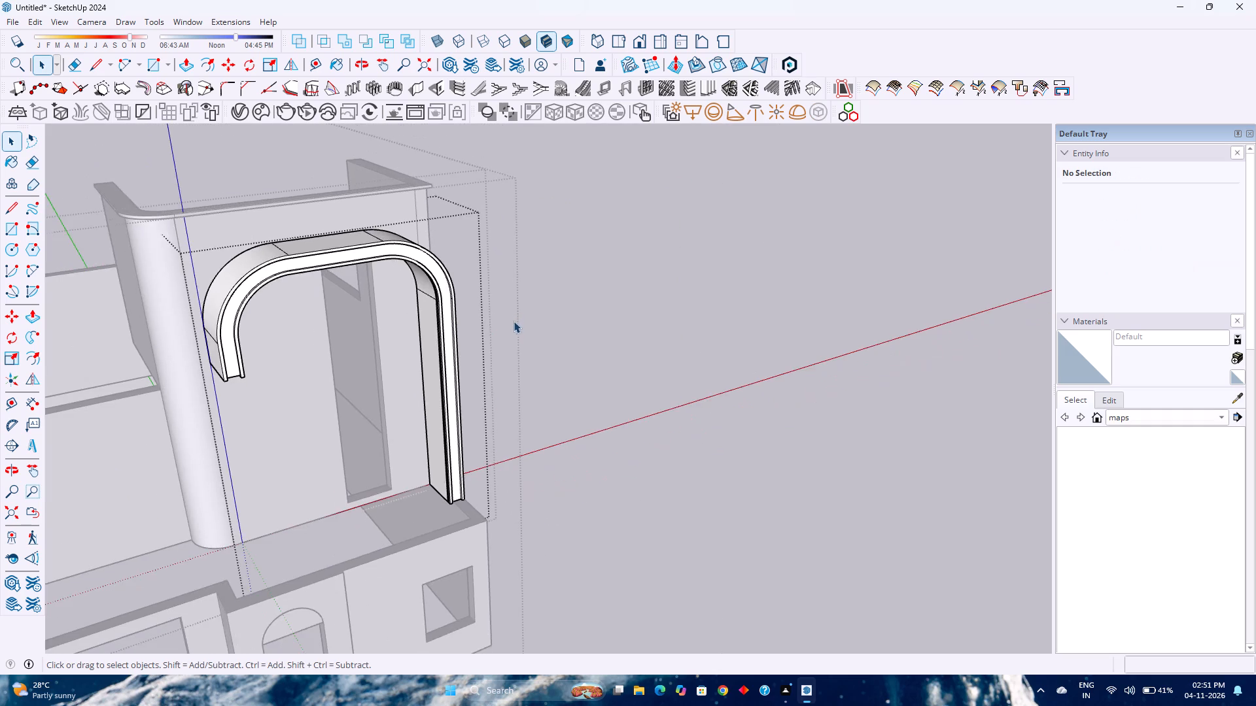
middle_click_drag(527, 337, 705, 306, "shift")
scroll(737, 307, "down", 2)
left_click(746, 301)
Save the model in the Fuji Files folder on New Volume (E:), starting the file name with "Fuji - ".
middle_click_drag(737, 316, 587, 294)
middle_click_drag(587, 294, 574, 289)
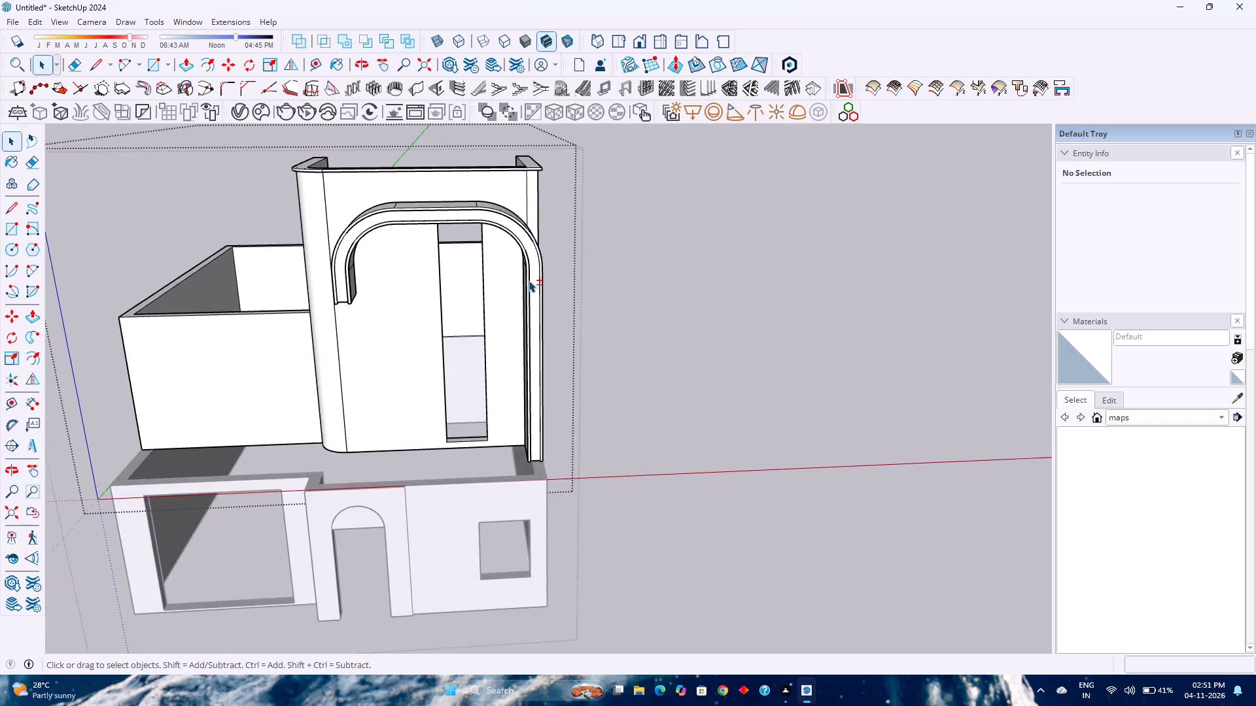
middle_click_drag(561, 327, 622, 423, "shift")
middle_click(623, 424, "shift")
scroll(607, 360, "down", 3)
key("ctrl+s")
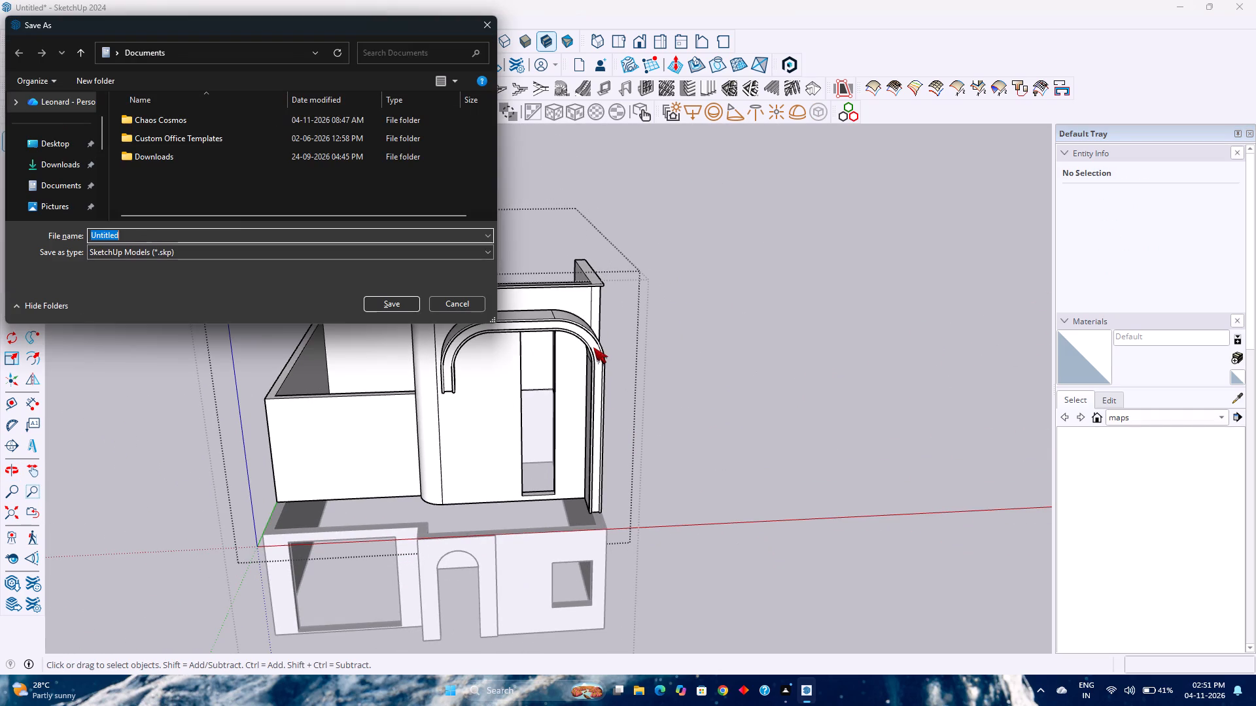
scroll(70, 201, "down", 3)
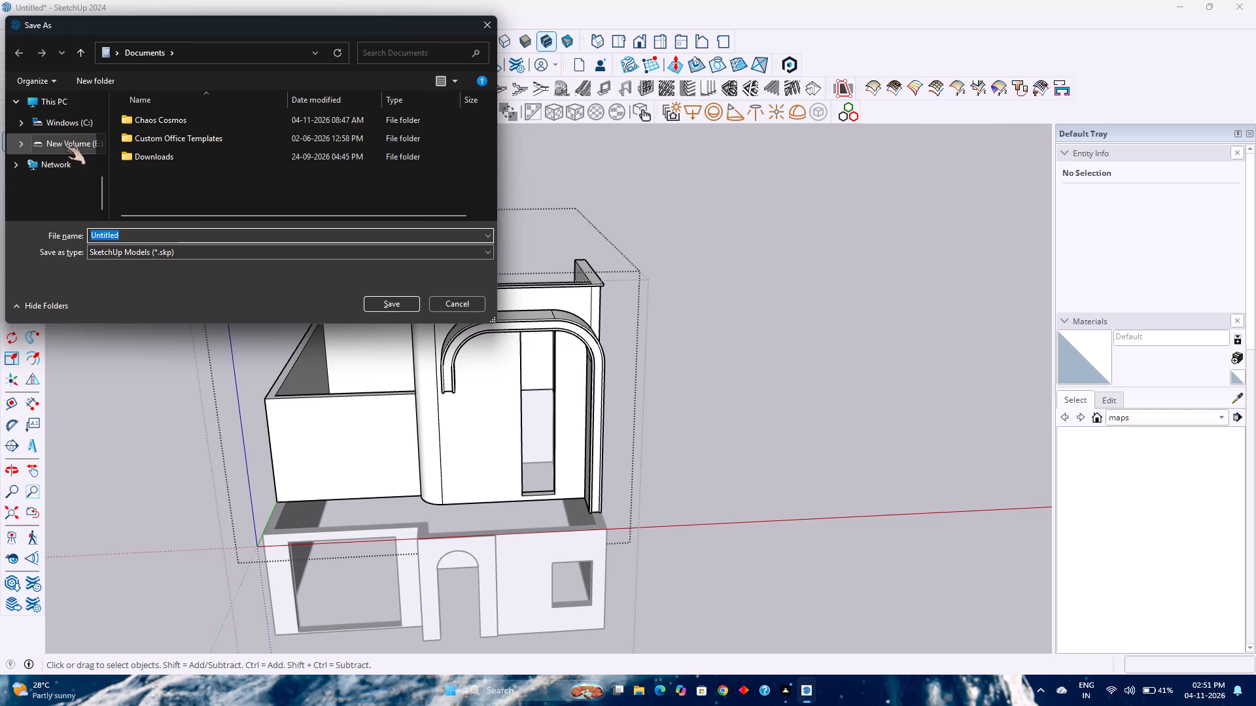
left_click(65, 145)
scroll(312, 144, "down", 1)
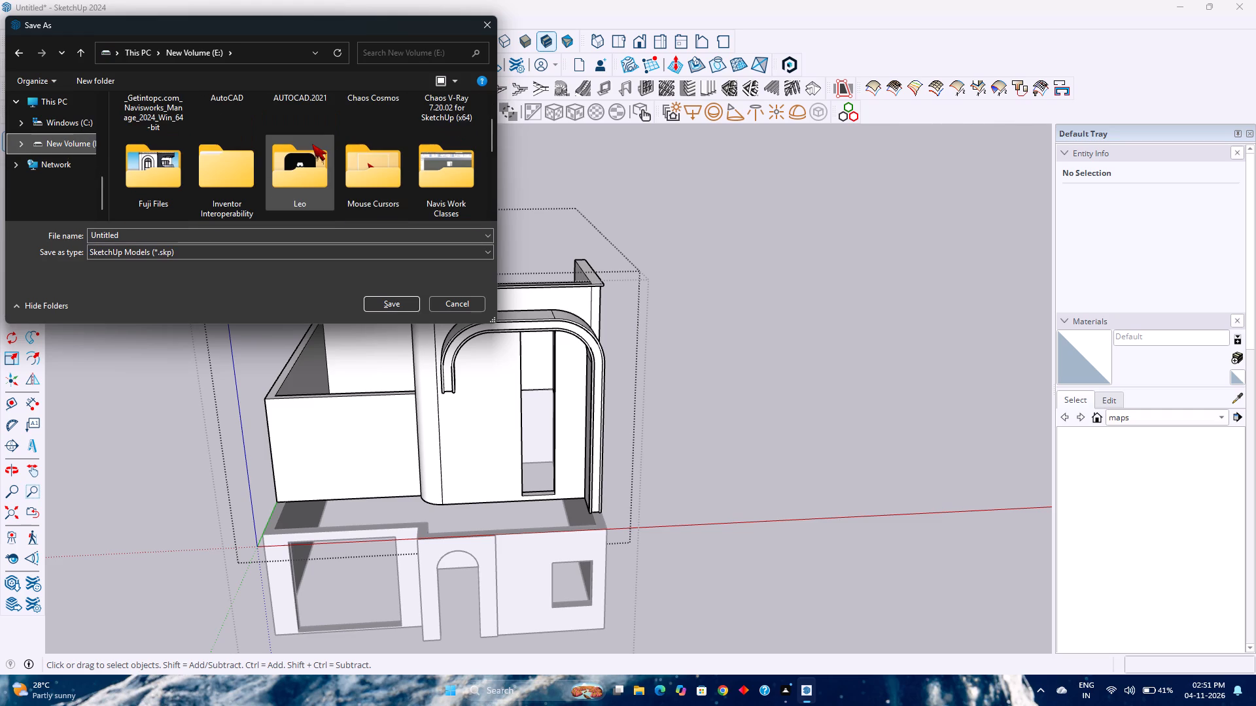
double_click(180, 178)
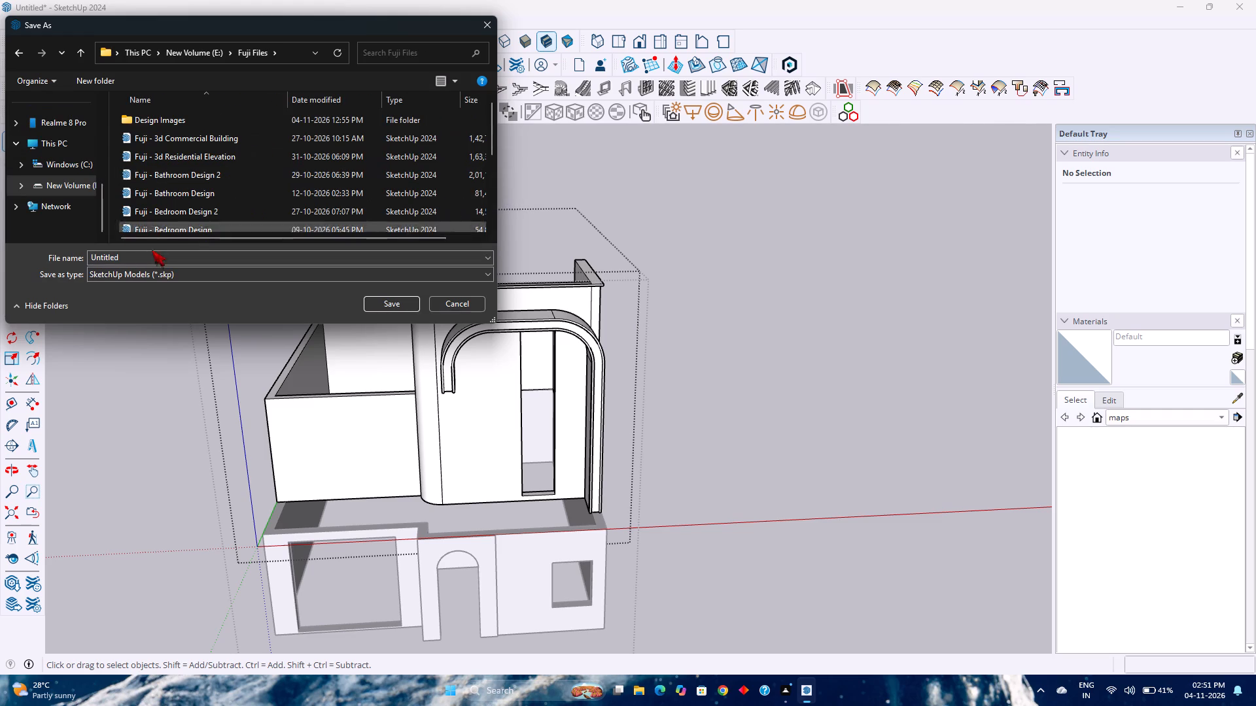
left_click(157, 260)
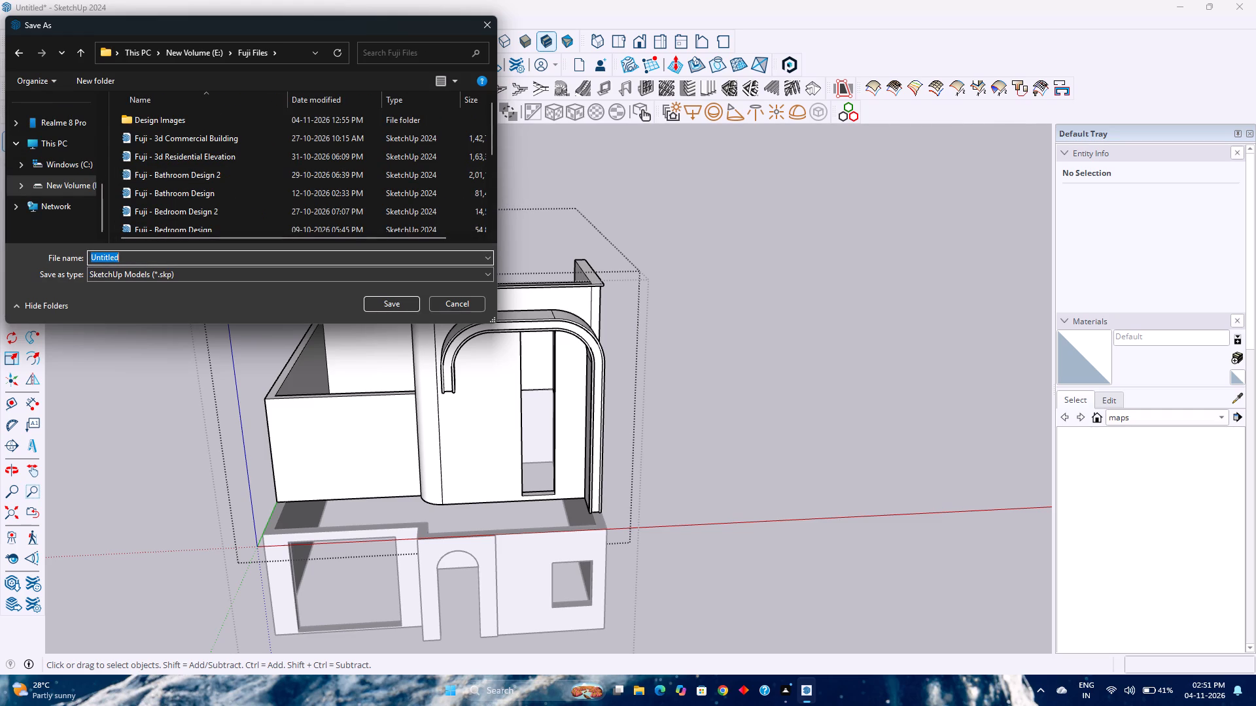
type("Fuji -")
key("BackSpace")
key("BackSpace")
type("-")
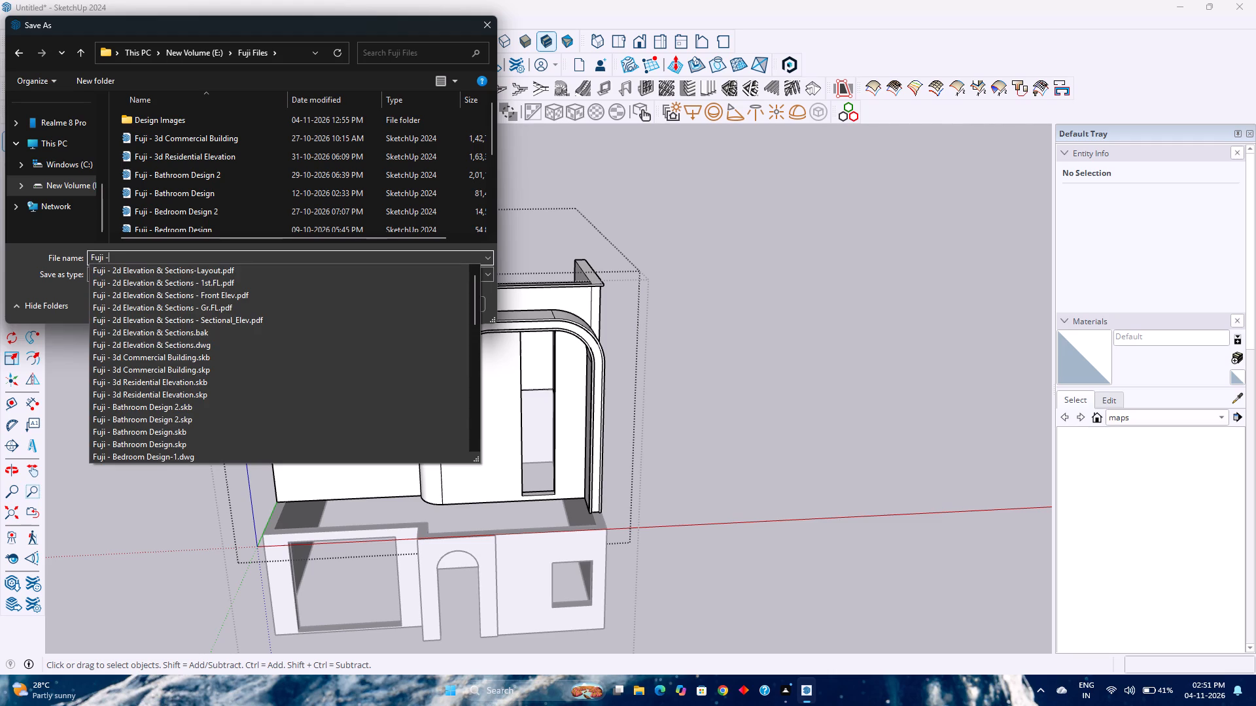
key("space")
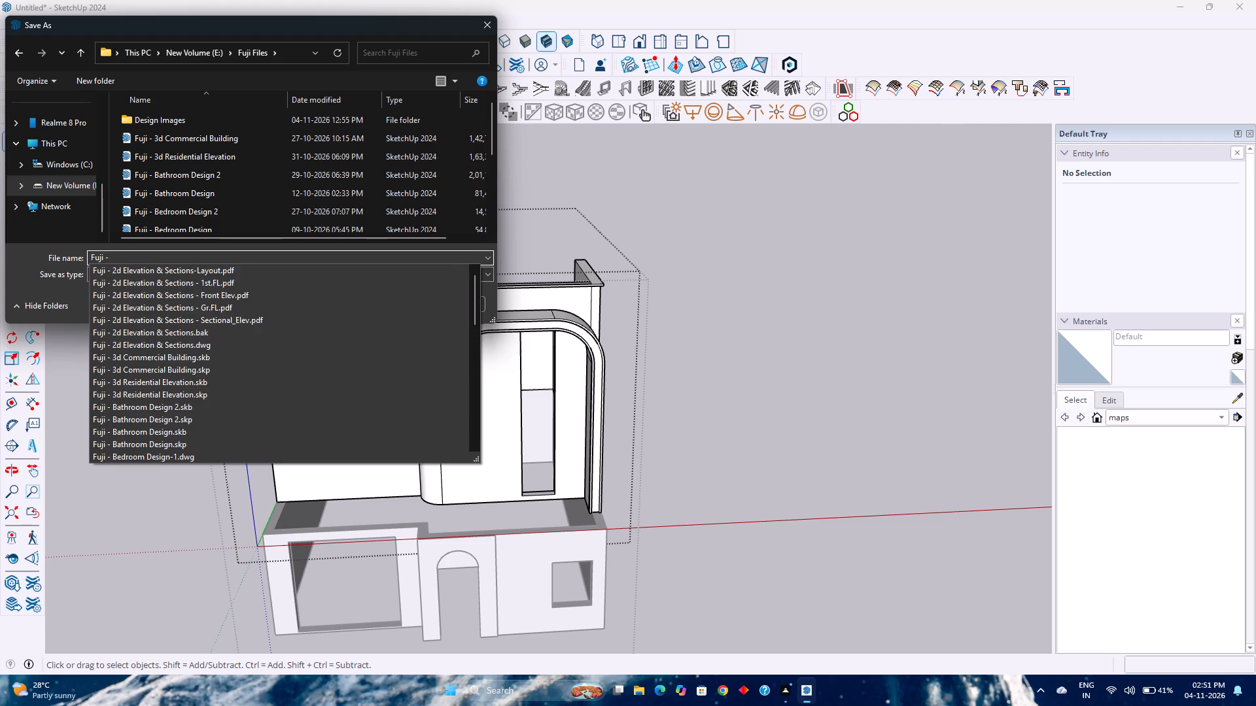
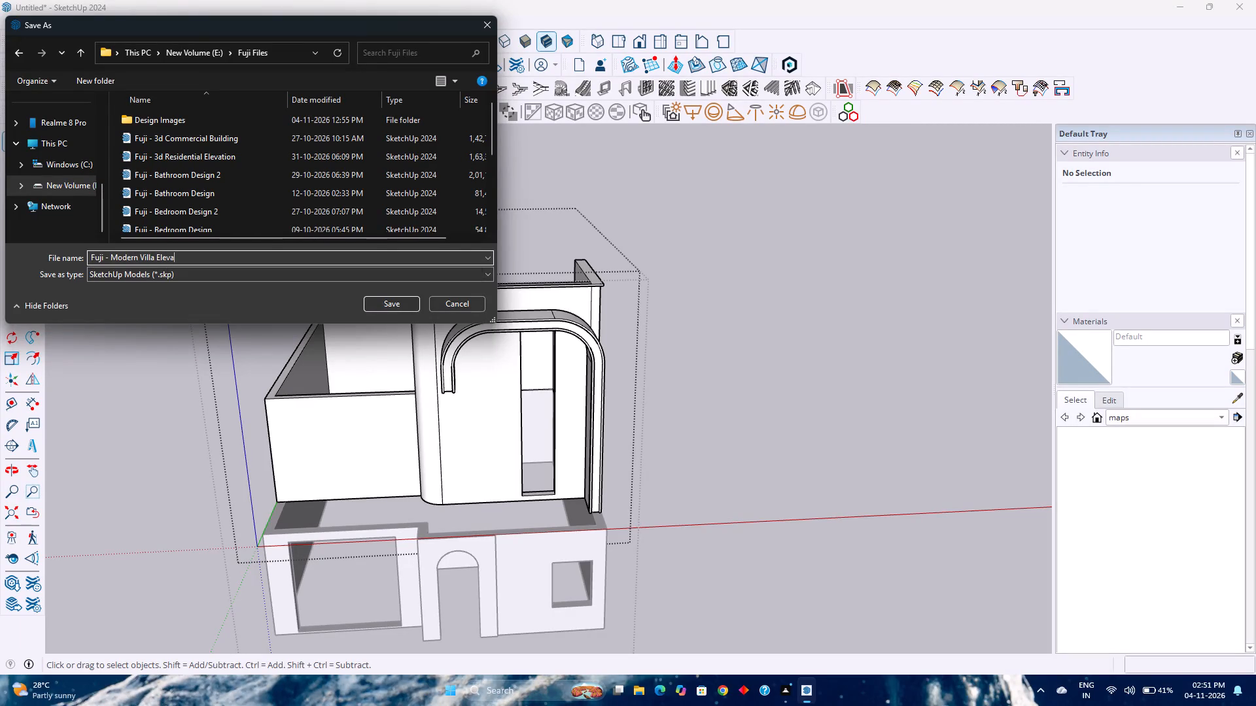
Complete the file name as "Fuji - Modern Villa Elevation" and save the model in the Fuji Files folder.
key("BackSpace")
key("BackSpace")
key("BackSpace")
type("ion")
key("Return")
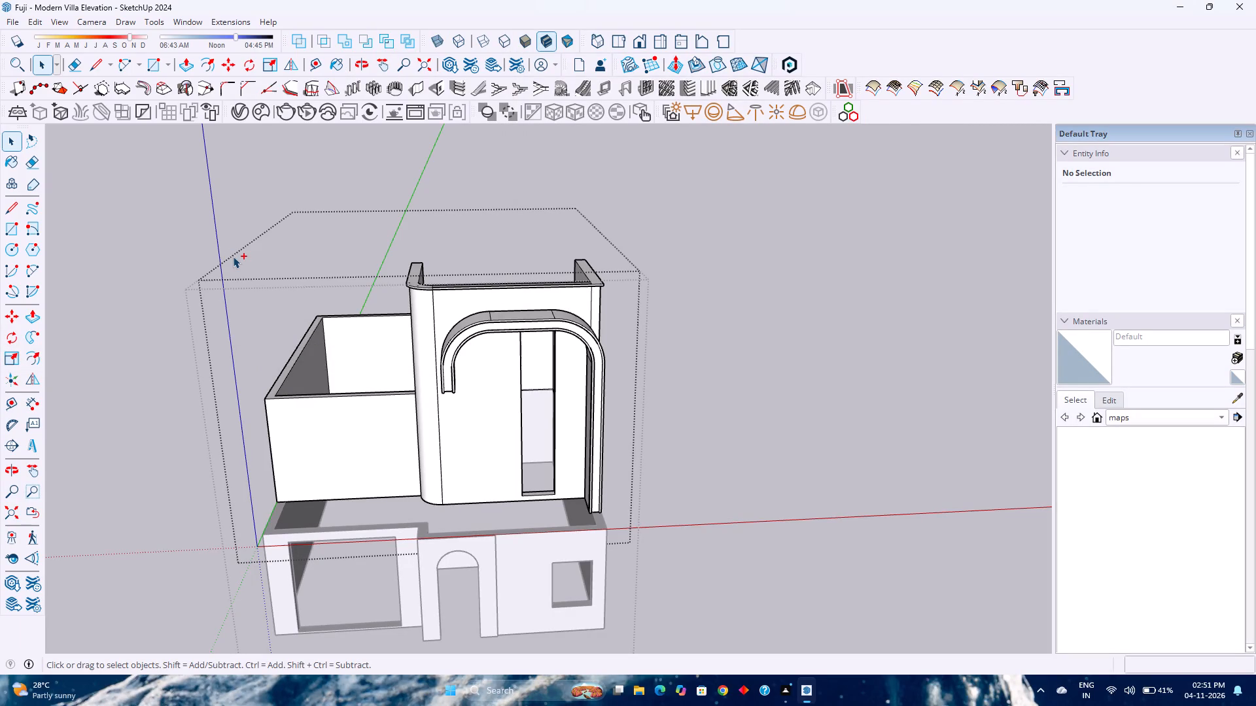
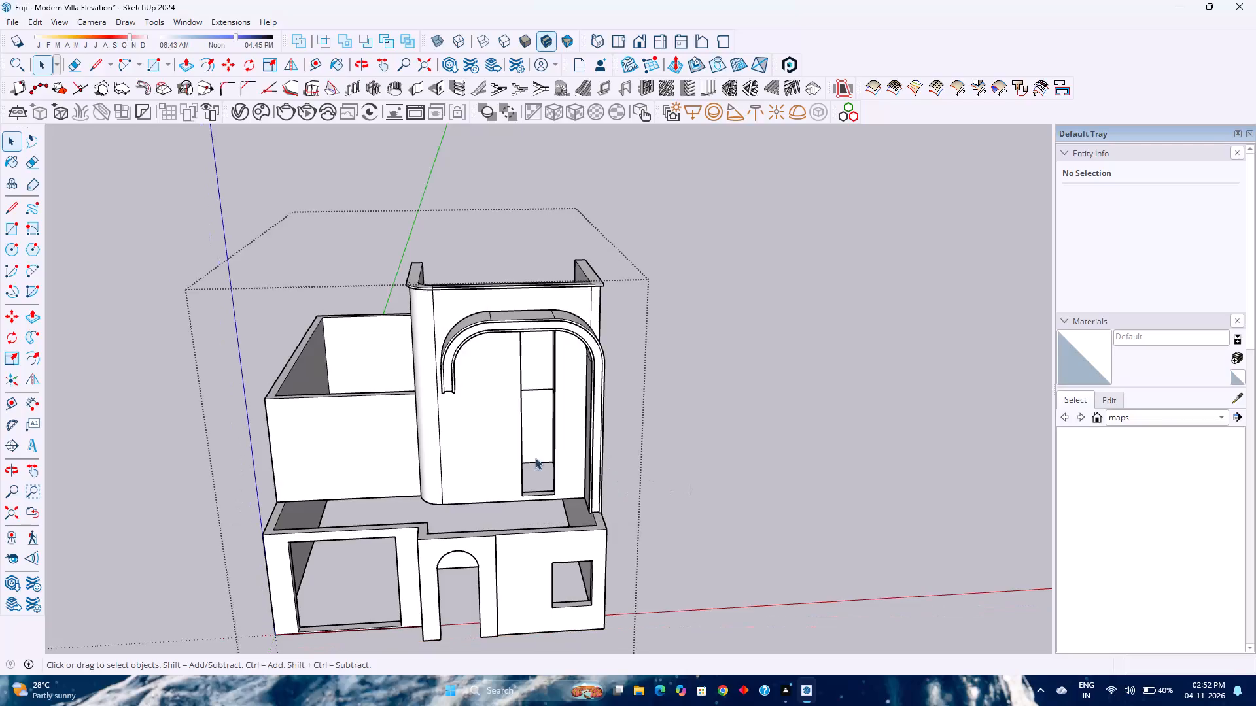
Open the upper-floor group with the rounded arch frame for editing.
double_click(462, 454)
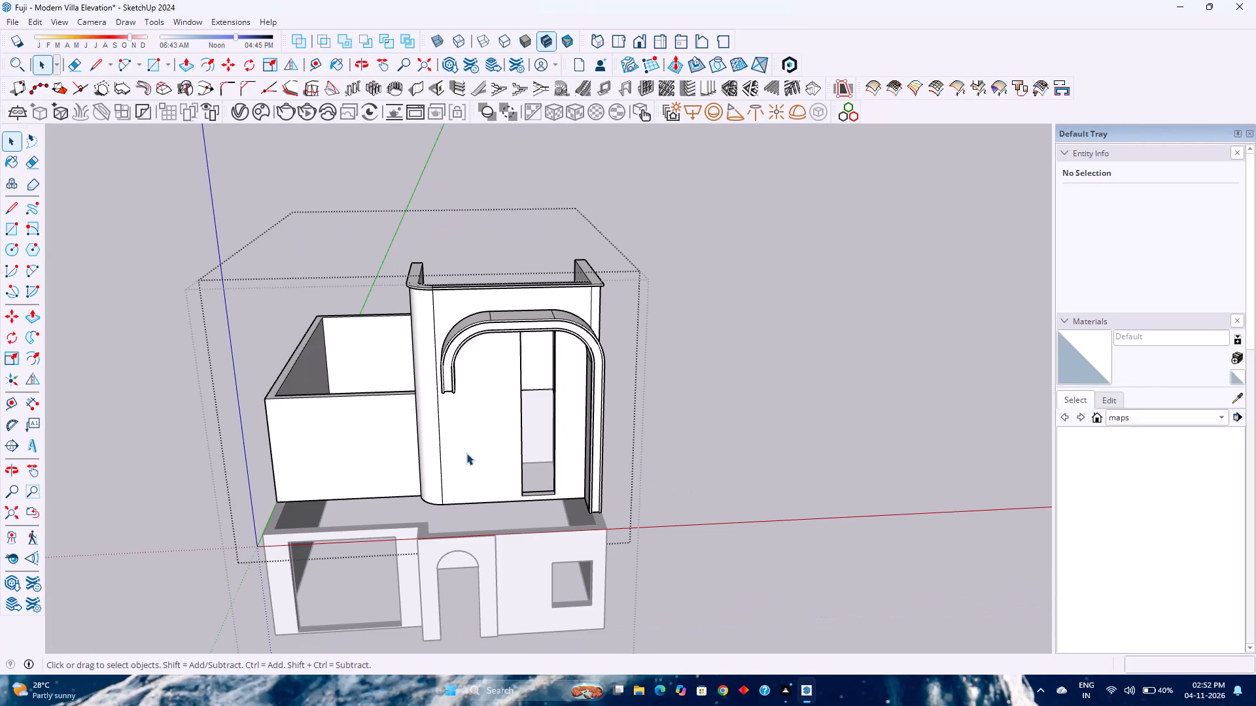
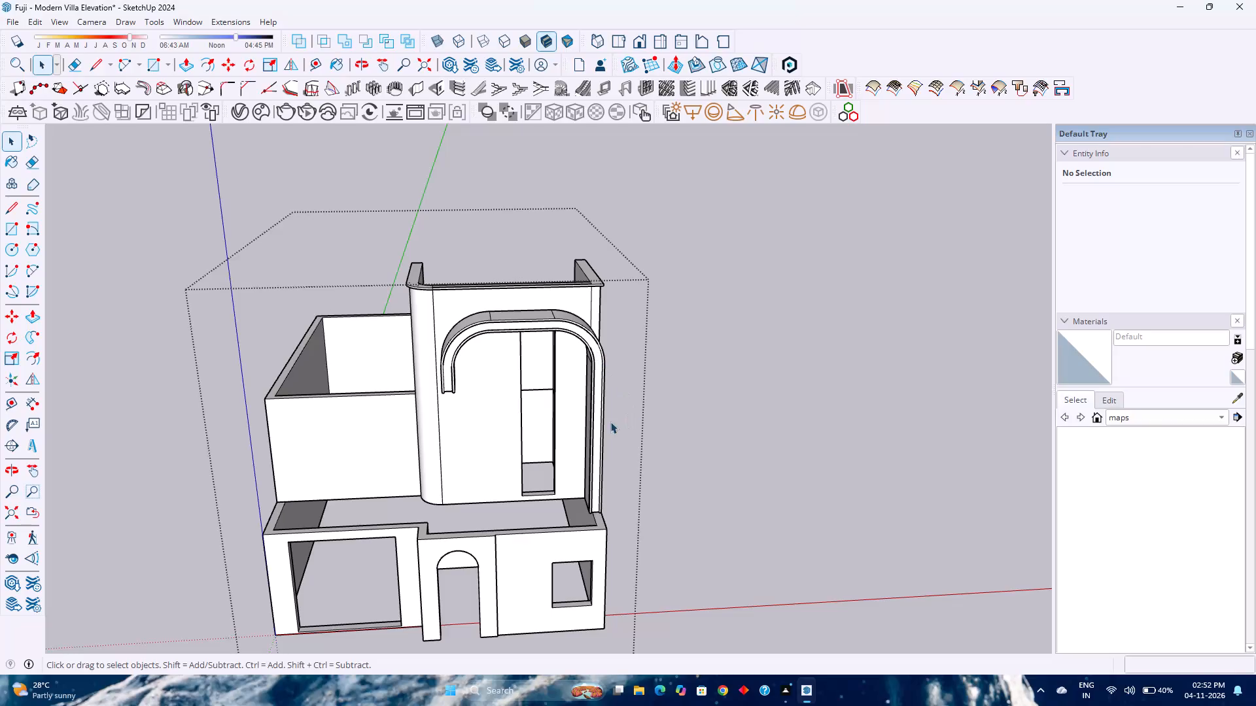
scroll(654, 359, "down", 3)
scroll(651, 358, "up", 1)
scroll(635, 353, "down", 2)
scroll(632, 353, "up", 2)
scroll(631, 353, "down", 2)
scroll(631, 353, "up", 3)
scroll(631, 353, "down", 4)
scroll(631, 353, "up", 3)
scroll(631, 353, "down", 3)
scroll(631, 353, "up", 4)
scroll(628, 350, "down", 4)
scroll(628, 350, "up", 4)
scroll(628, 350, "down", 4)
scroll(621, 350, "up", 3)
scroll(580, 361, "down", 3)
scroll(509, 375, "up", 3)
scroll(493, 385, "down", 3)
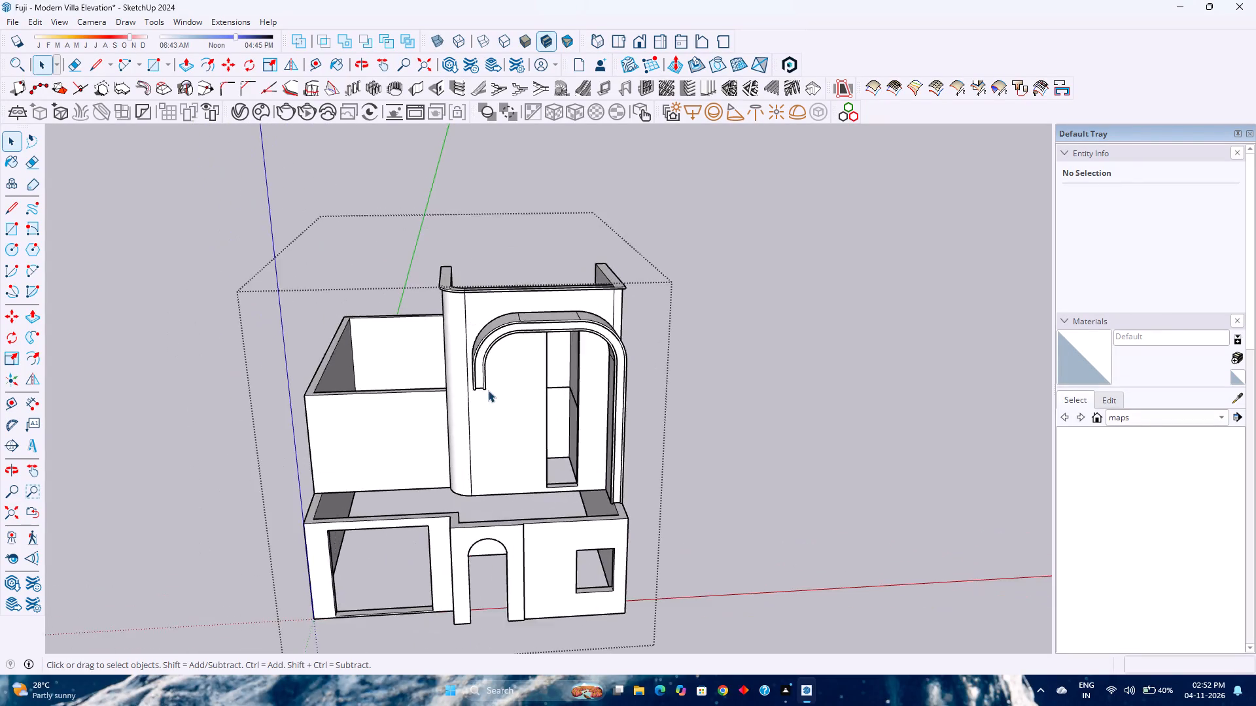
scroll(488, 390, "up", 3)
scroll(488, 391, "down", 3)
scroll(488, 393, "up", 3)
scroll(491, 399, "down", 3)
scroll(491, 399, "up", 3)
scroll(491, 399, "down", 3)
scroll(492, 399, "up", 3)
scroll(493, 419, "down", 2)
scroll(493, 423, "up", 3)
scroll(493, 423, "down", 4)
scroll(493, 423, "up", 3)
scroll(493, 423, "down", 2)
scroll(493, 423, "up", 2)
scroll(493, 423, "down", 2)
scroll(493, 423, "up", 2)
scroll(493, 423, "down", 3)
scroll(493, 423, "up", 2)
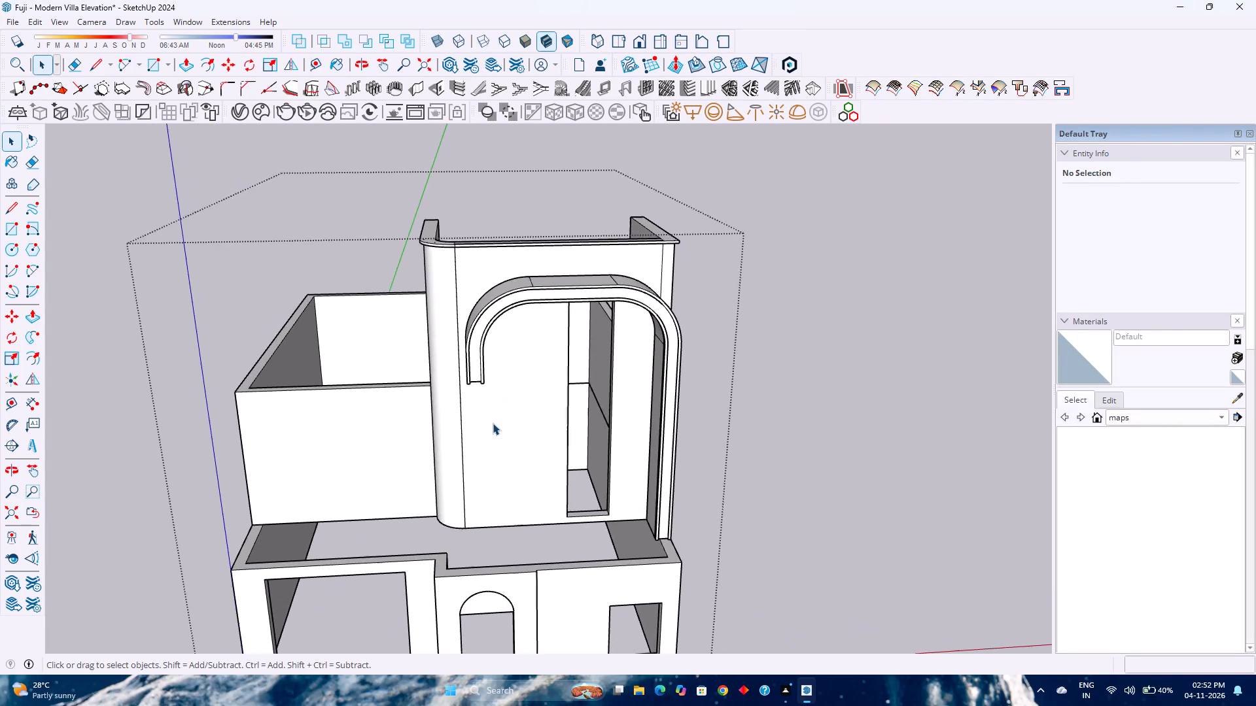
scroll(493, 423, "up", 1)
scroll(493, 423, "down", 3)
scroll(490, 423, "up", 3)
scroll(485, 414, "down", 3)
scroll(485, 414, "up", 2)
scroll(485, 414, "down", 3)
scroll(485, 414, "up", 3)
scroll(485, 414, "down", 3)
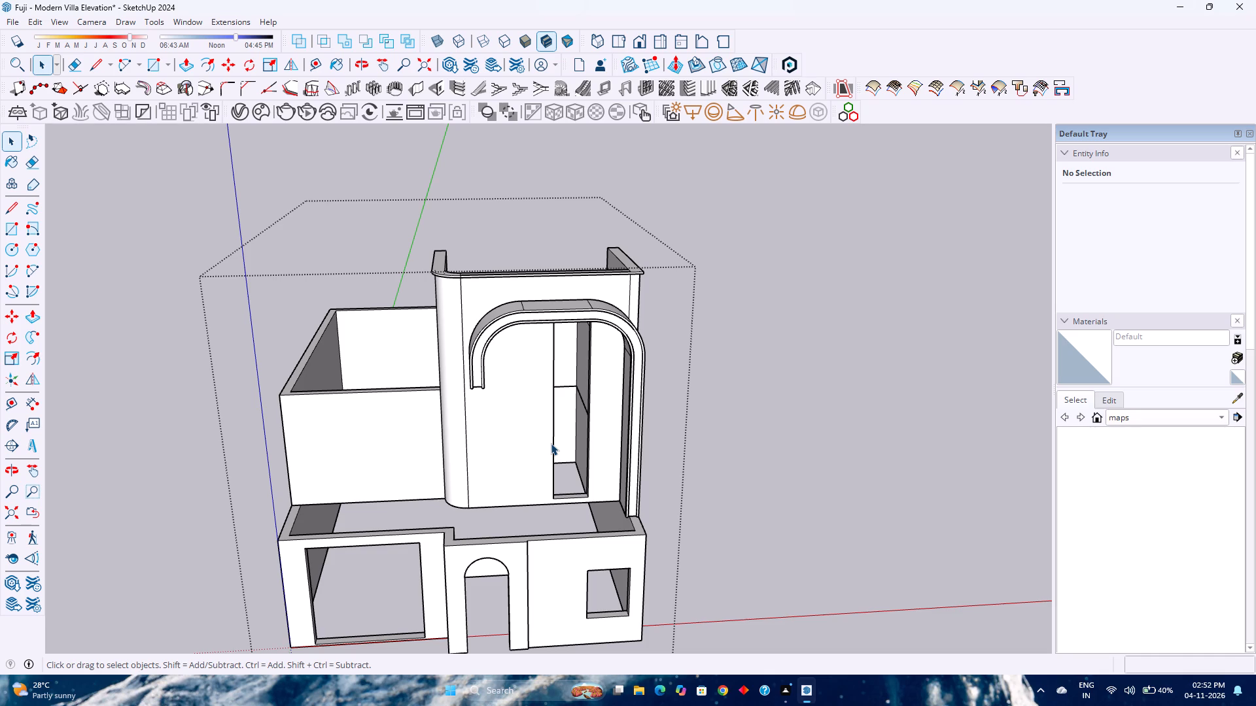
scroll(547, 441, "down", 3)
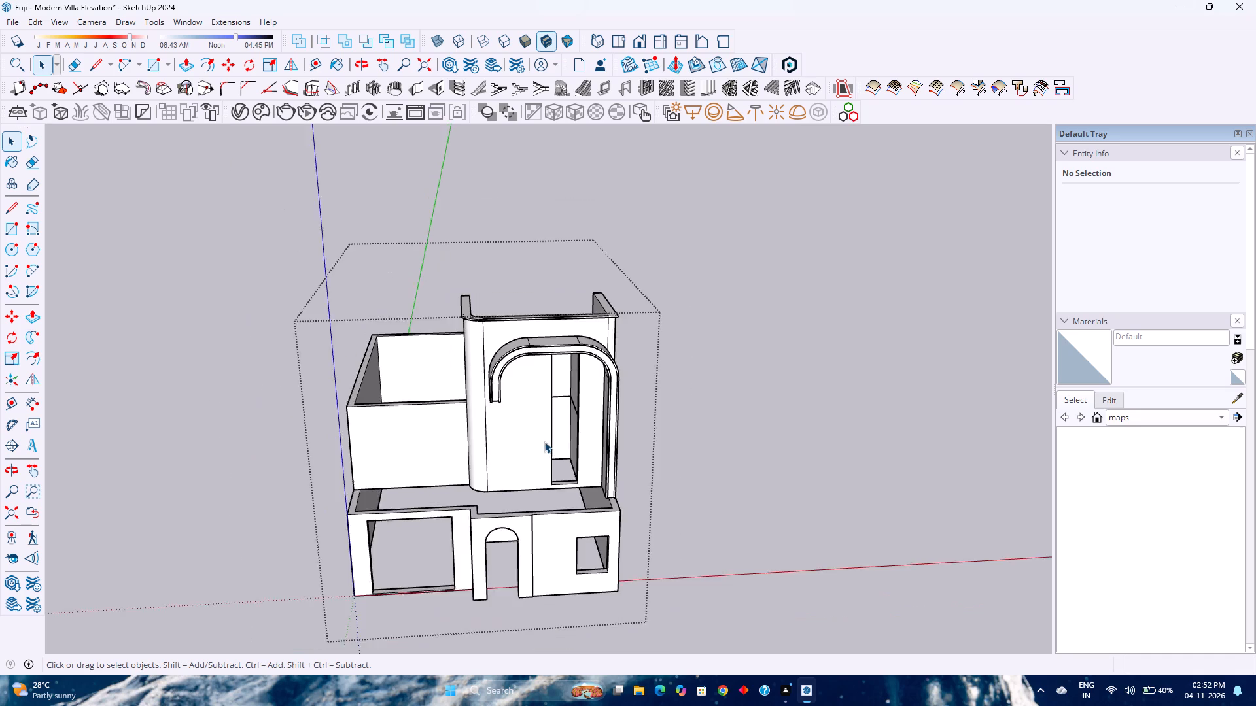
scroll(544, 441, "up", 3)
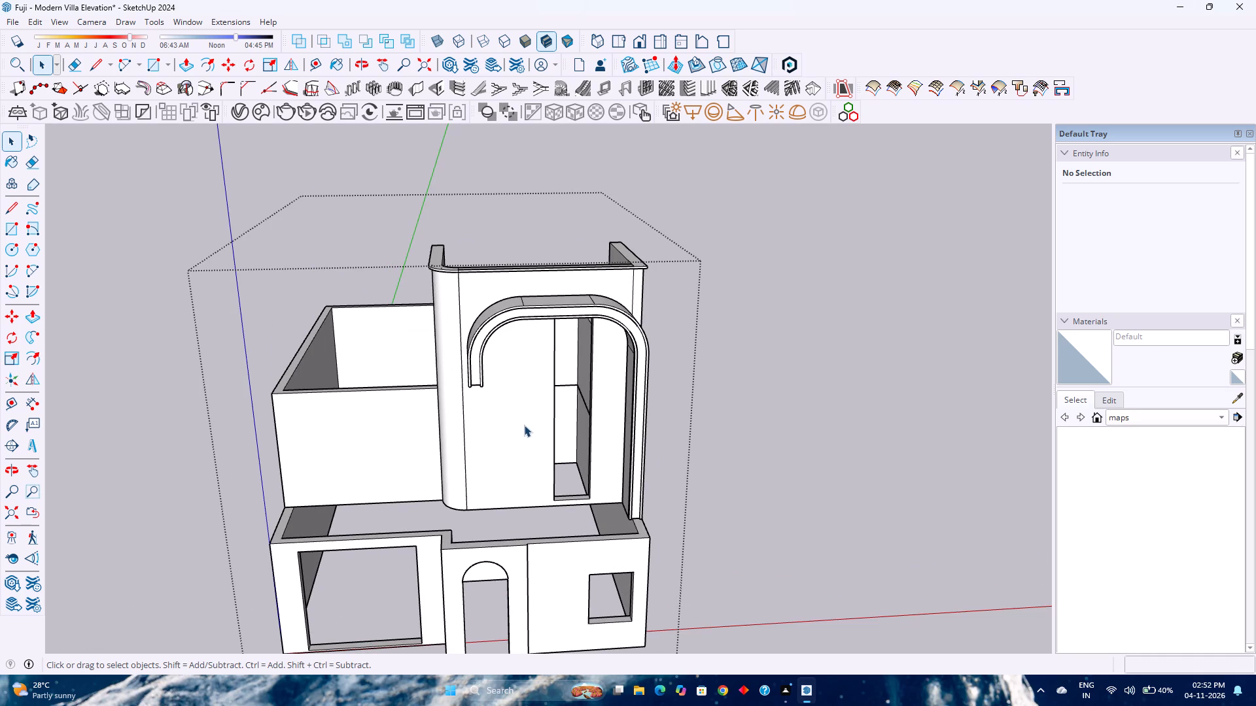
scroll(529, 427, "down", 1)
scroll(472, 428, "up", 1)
Open the nested upper-floor walls group for editing and select the front wall face behind the arch frame.
middle_click_drag(471, 427, 469, 413)
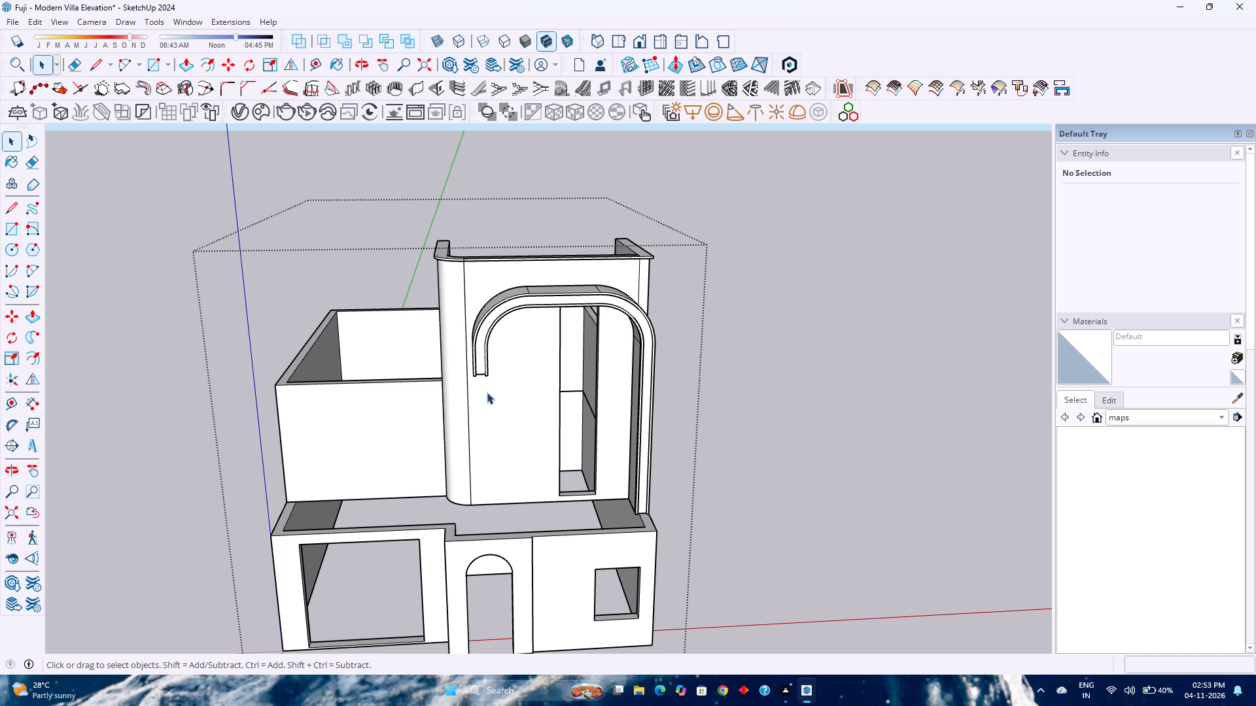
scroll(487, 392, "down", 4)
middle_click_drag(487, 445, 483, 368)
middle_click(483, 368)
scroll(495, 507, "up", 3)
scroll(495, 506, "down", 2)
scroll(494, 503, "up", 2)
scroll(494, 501, "down", 2)
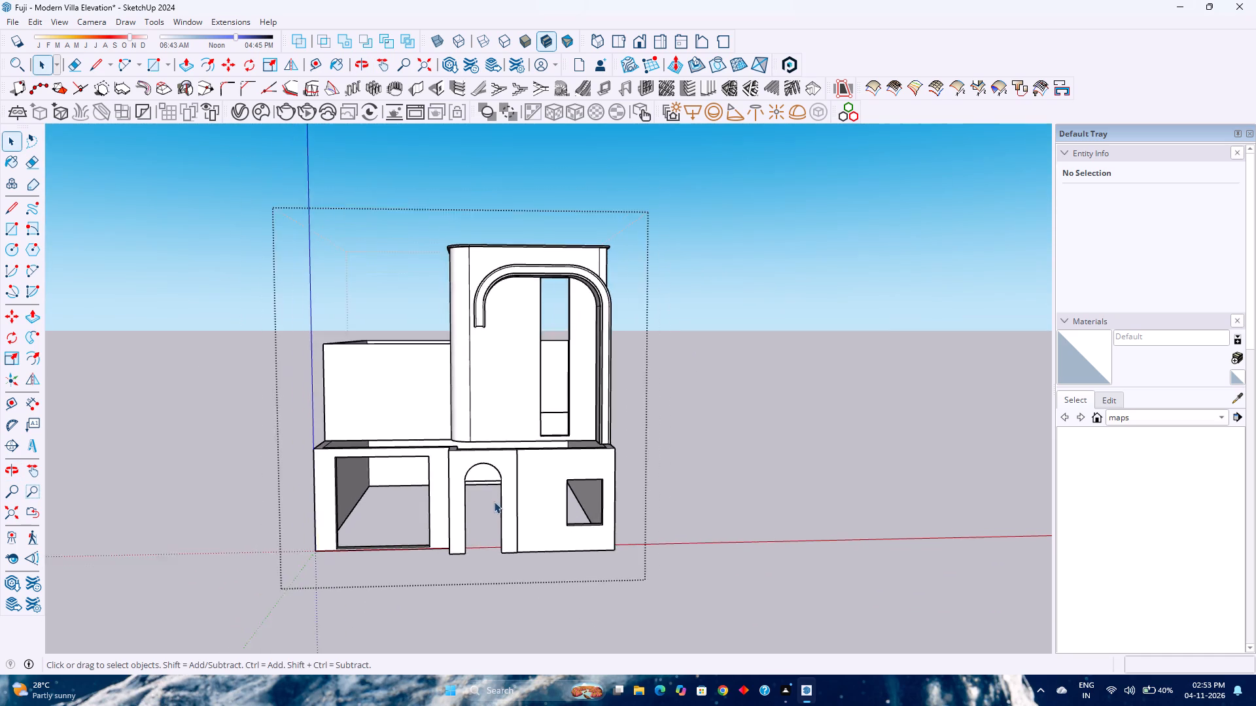
scroll(493, 501, "up", 1)
middle_click_drag(493, 501, 532, 475)
middle_click(532, 475)
middle_click(532, 475)
scroll(646, 348, "up", 4)
left_click(602, 311)
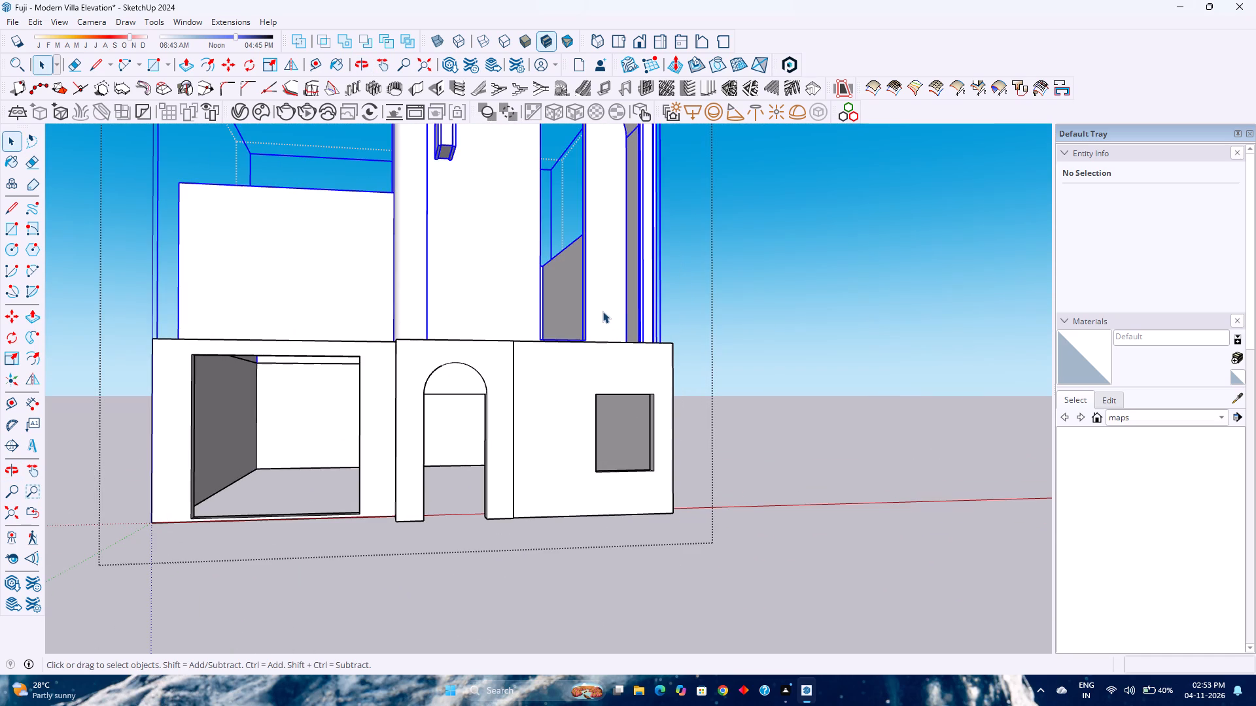
double_click(598, 311)
scroll(598, 311, "up", 3)
middle_click_drag(598, 311, 574, 386)
middle_click(574, 386)
left_click(569, 375)
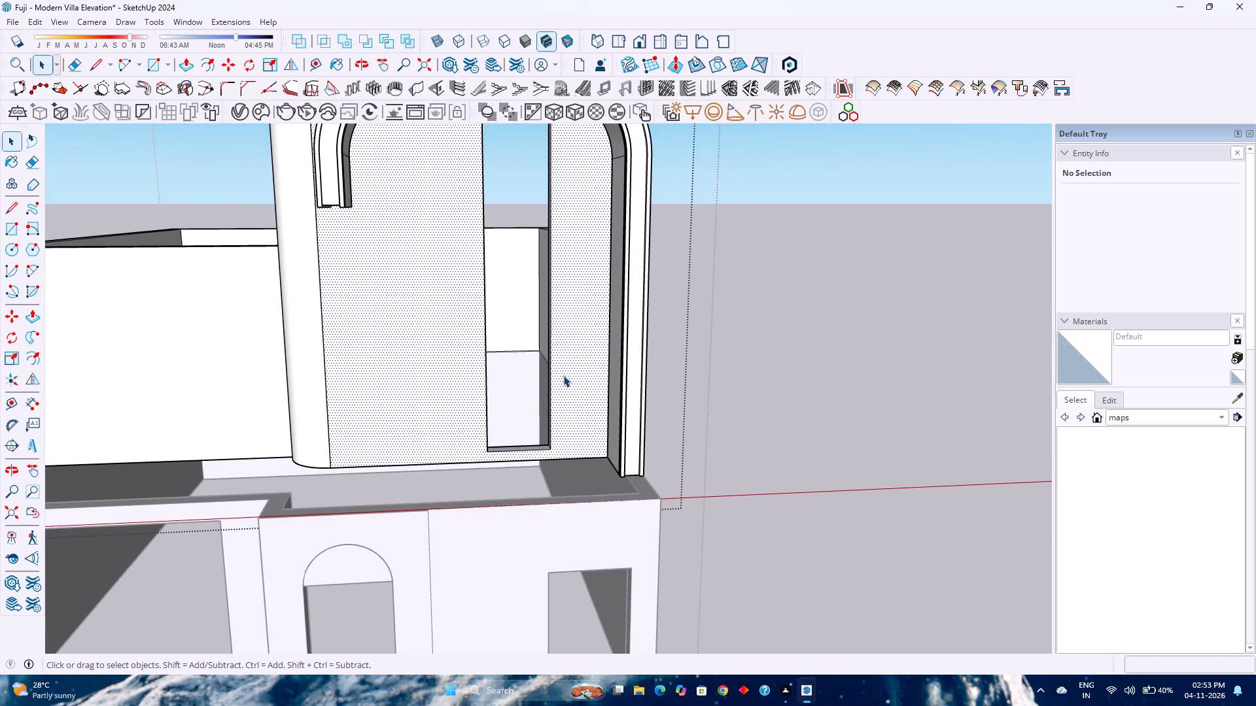
Examine the tall narrow opening in the front wall and its edges beneath the arch frame.
scroll(553, 378, "up", 4)
middle_click_drag(559, 504, 553, 538, "shift")
scroll(539, 491, "down", 3)
middle_click_drag(539, 491, 569, 547)
middle_click(569, 547)
middle_click_drag(576, 463, 559, 439)
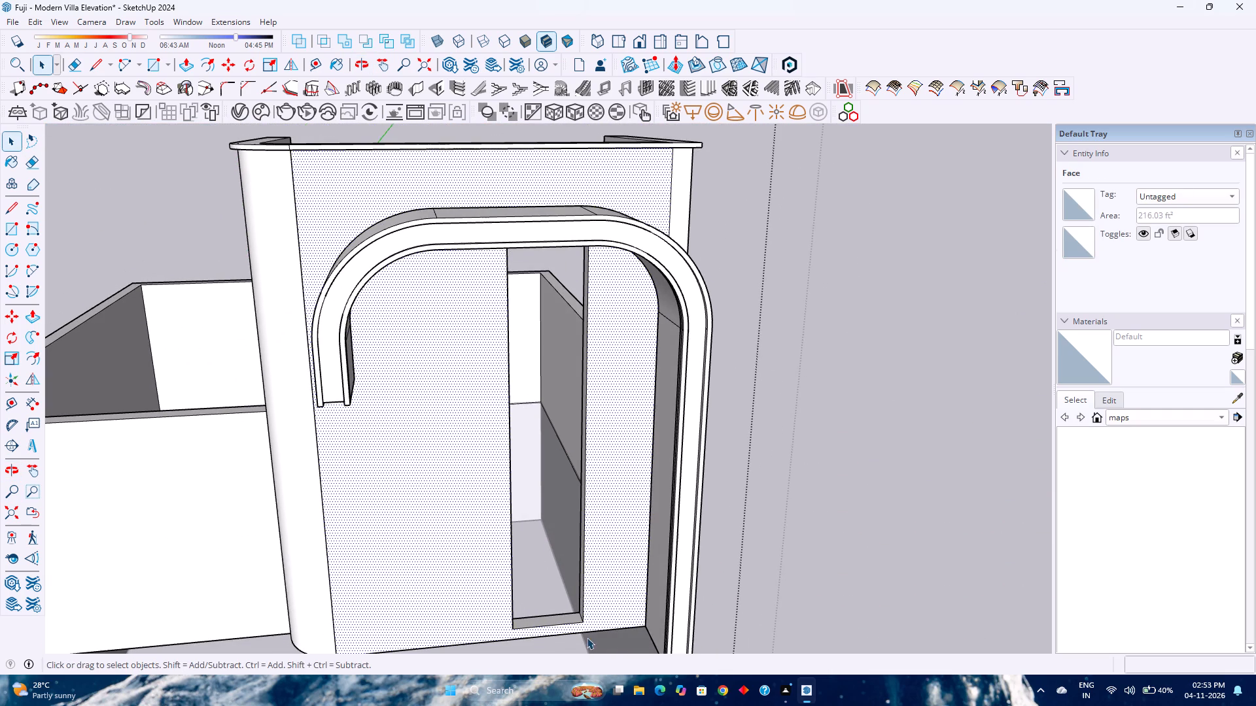
scroll(571, 619, "up", 4)
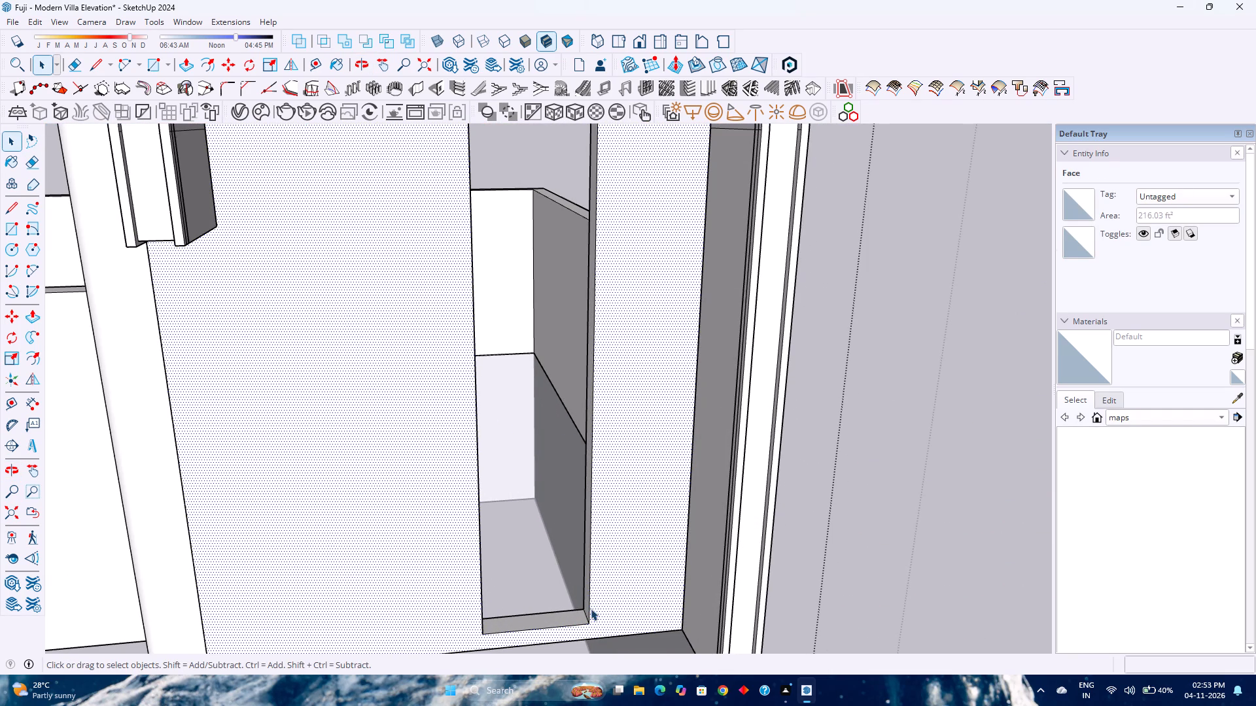
middle_click_drag(697, 522, 891, 520)
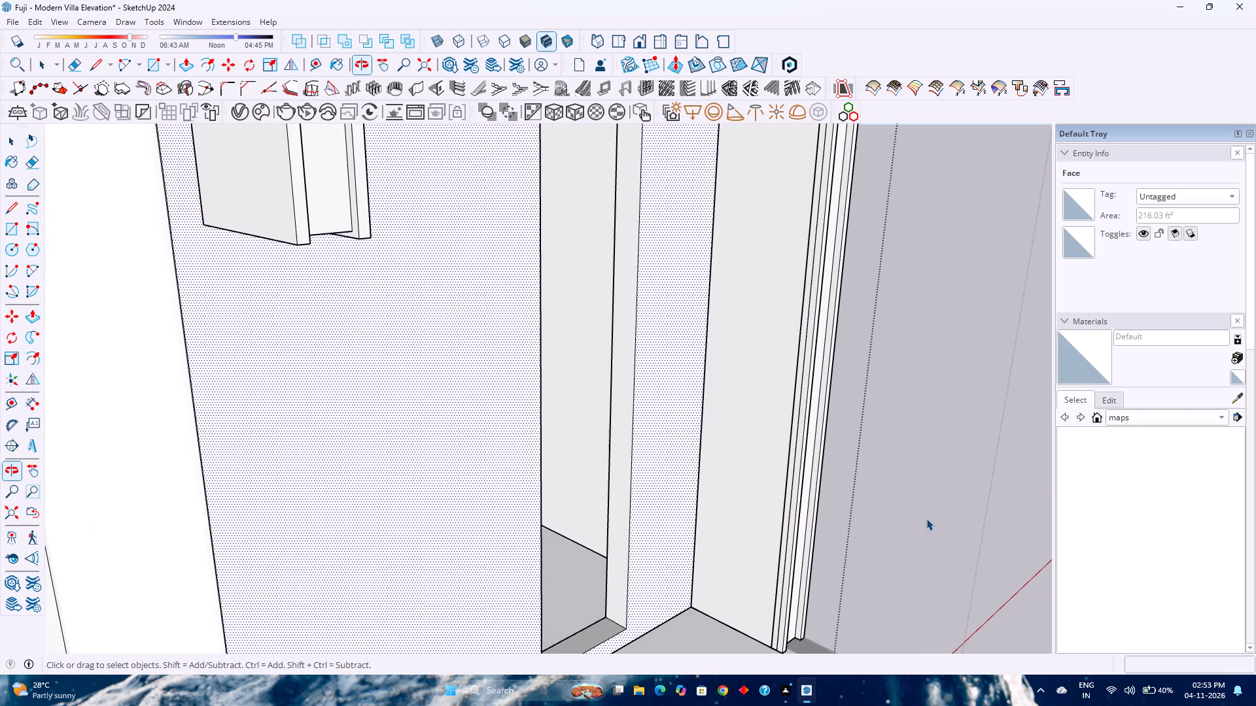
middle_click(903, 520)
middle_click_drag(888, 520, 695, 517)
middle_click(695, 517)
scroll(692, 516, "down", 4)
middle_click_drag(527, 518, 718, 586, "shift")
middle_click(718, 586)
middle_click_drag(428, 613, 428, 562)
middle_click(428, 562)
scroll(419, 537, "up", 2)
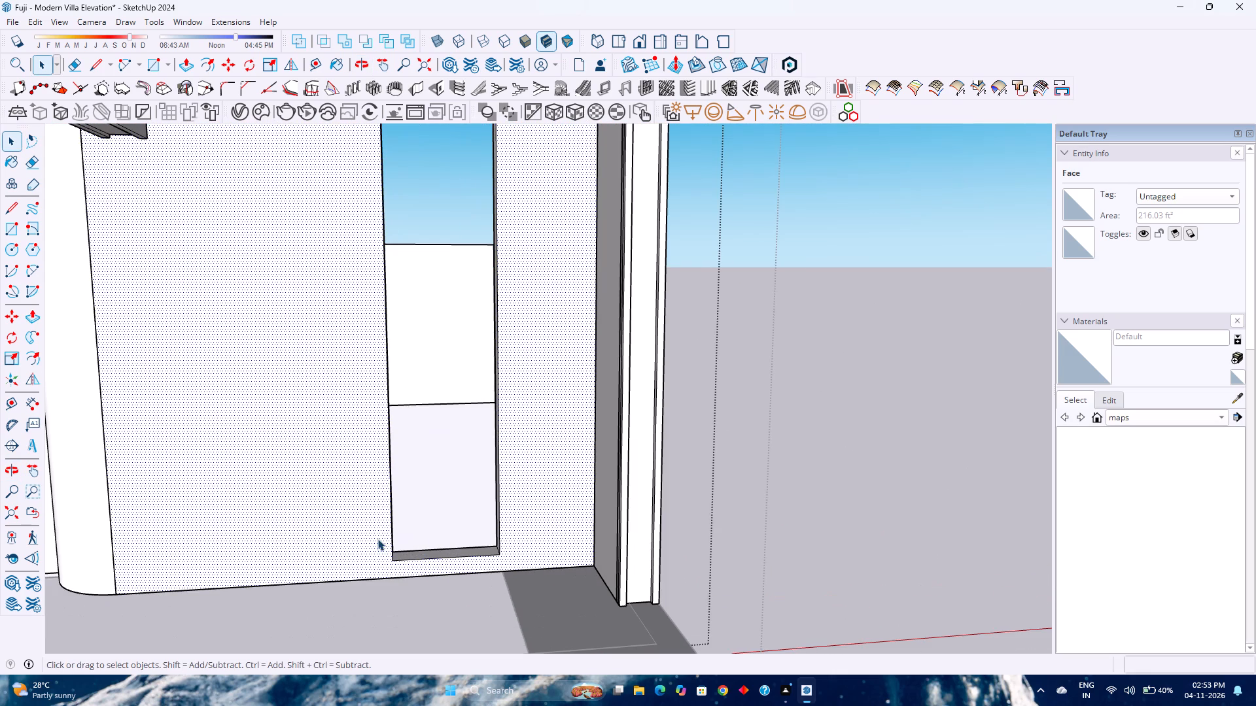
scroll(377, 539, "down", 3)
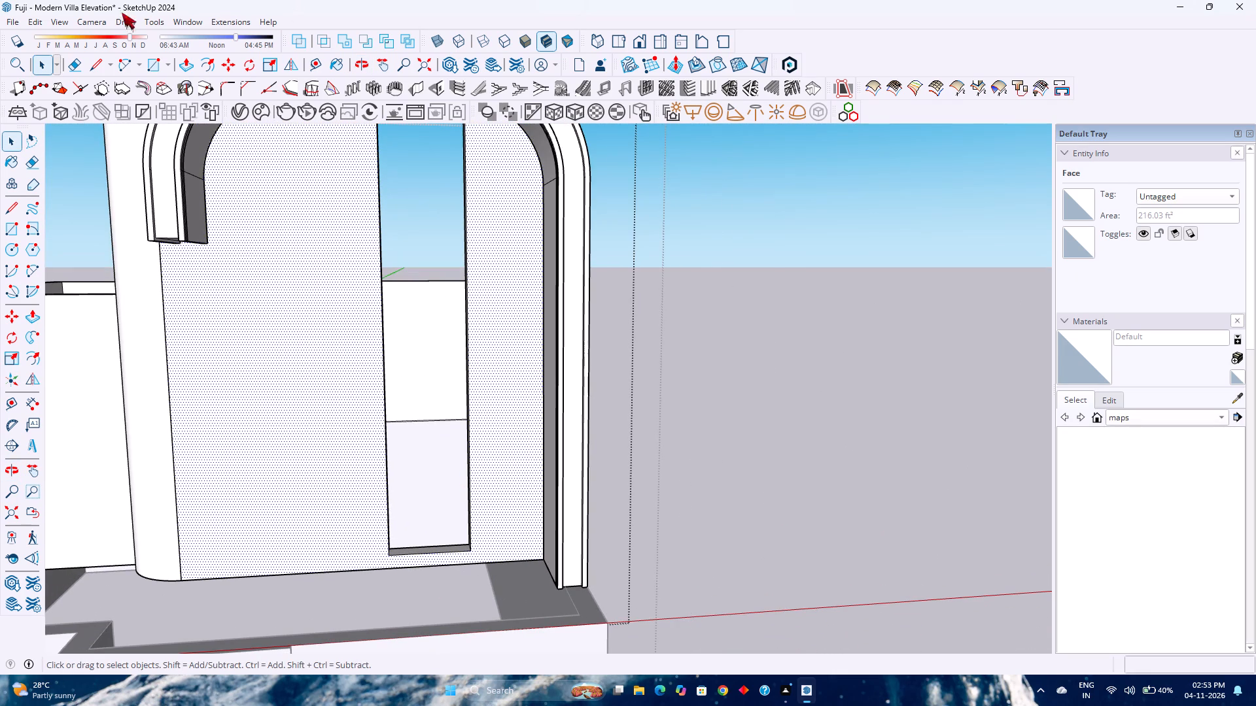
Draw a rectangle corner to corner over the tall narrow opening in the front wall under the arch frame.
left_click(150, 61)
middle_click_drag(373, 292, 415, 414, "shift")
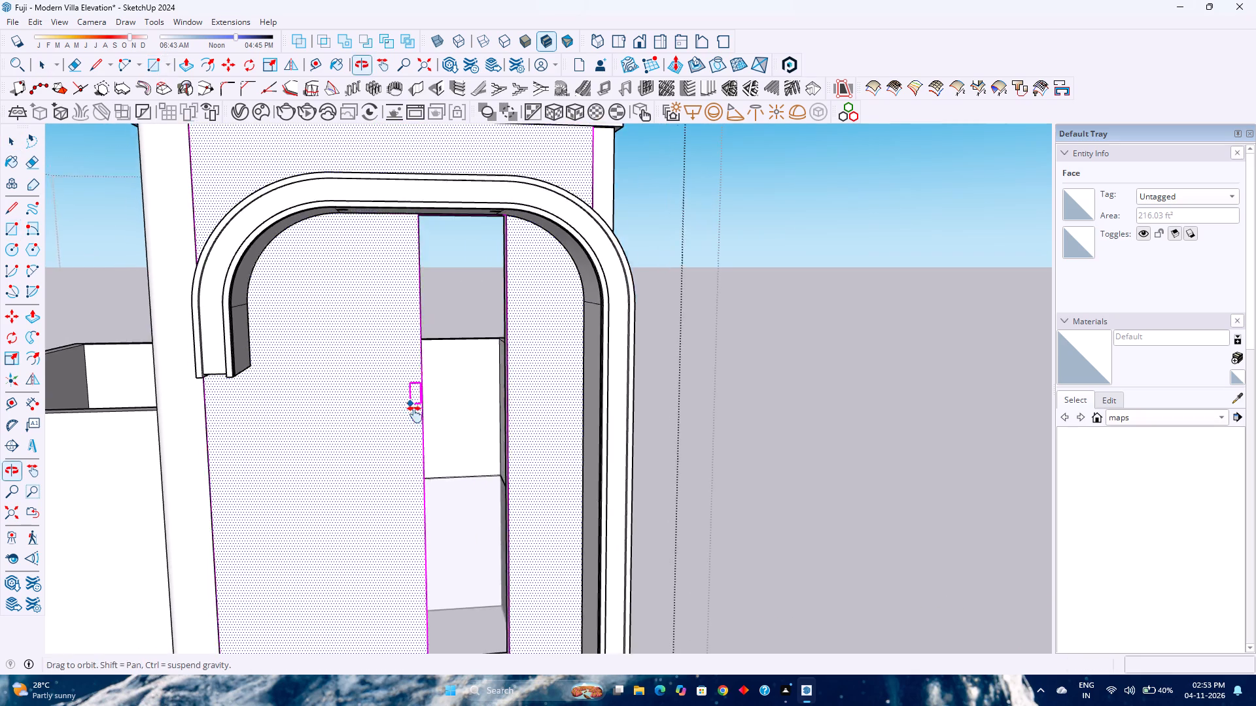
middle_click_drag(415, 414, 415, 419, "shift")
middle_click(415, 419, "shift")
middle_click_drag(399, 420, 391, 327)
middle_click_drag(384, 247, 403, 469, "shift")
middle_click(402, 469, "shift")
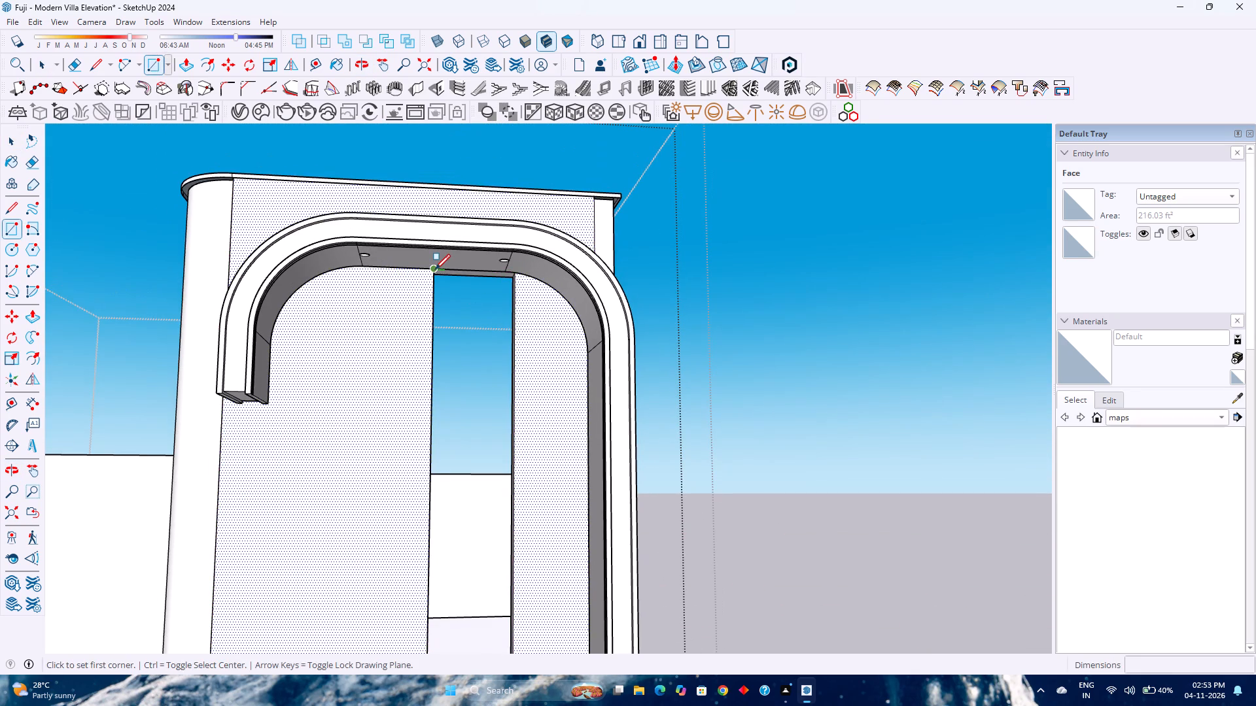
left_click(435, 269)
scroll(449, 379, "down", 2, "shift")
middle_click_drag(449, 379, 461, 305, "shift")
middle_click(461, 305, "shift")
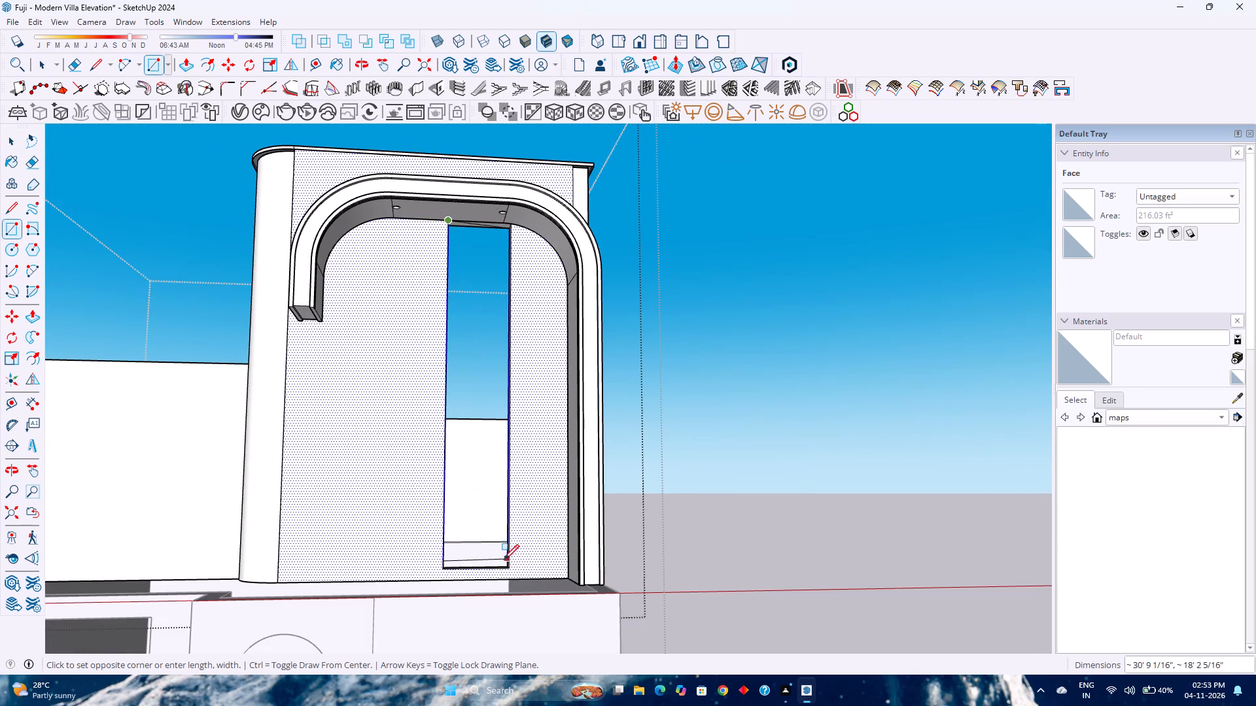
left_click(511, 567)
Make a group from the new rectangle's face and edges in the tall opening.
middle_click_drag(502, 526, 642, 696)
middle_click(643, 696)
middle_click_drag(701, 553, 627, 470, "shift")
middle_click_drag(606, 469, 886, 605)
middle_click_drag(652, 505, 226, 462)
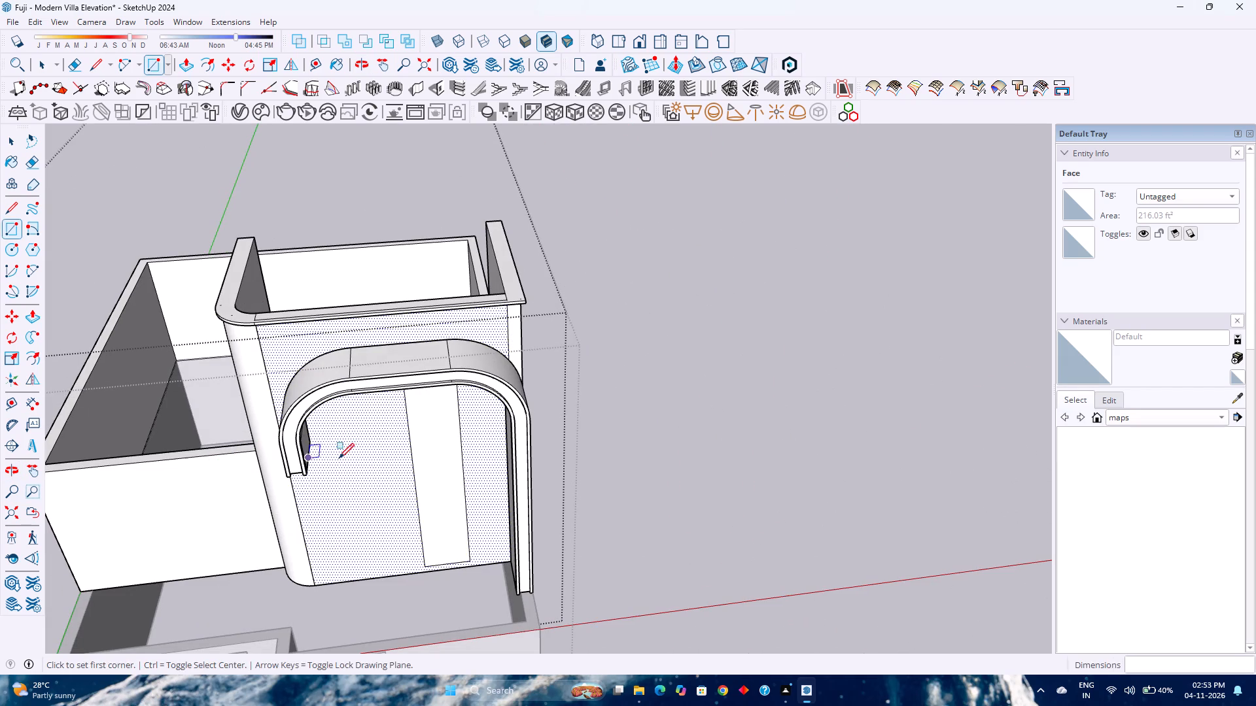
key("space")
double_click(445, 478)
right_click(445, 478)
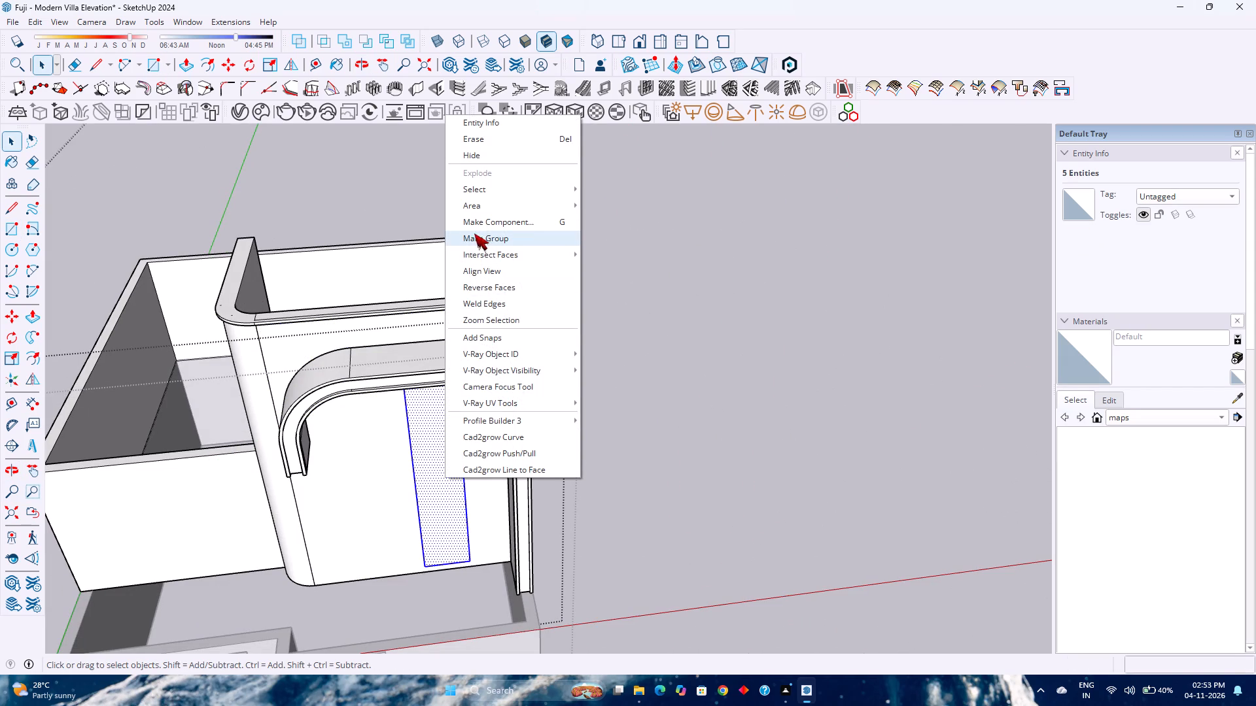
left_click(475, 233)
Inside the new rectangle group, offset the face's outline inward by 2" for a window frame border.
double_click(438, 418)
scroll(440, 427, "up", 2)
middle_click_drag(461, 545, 452, 529)
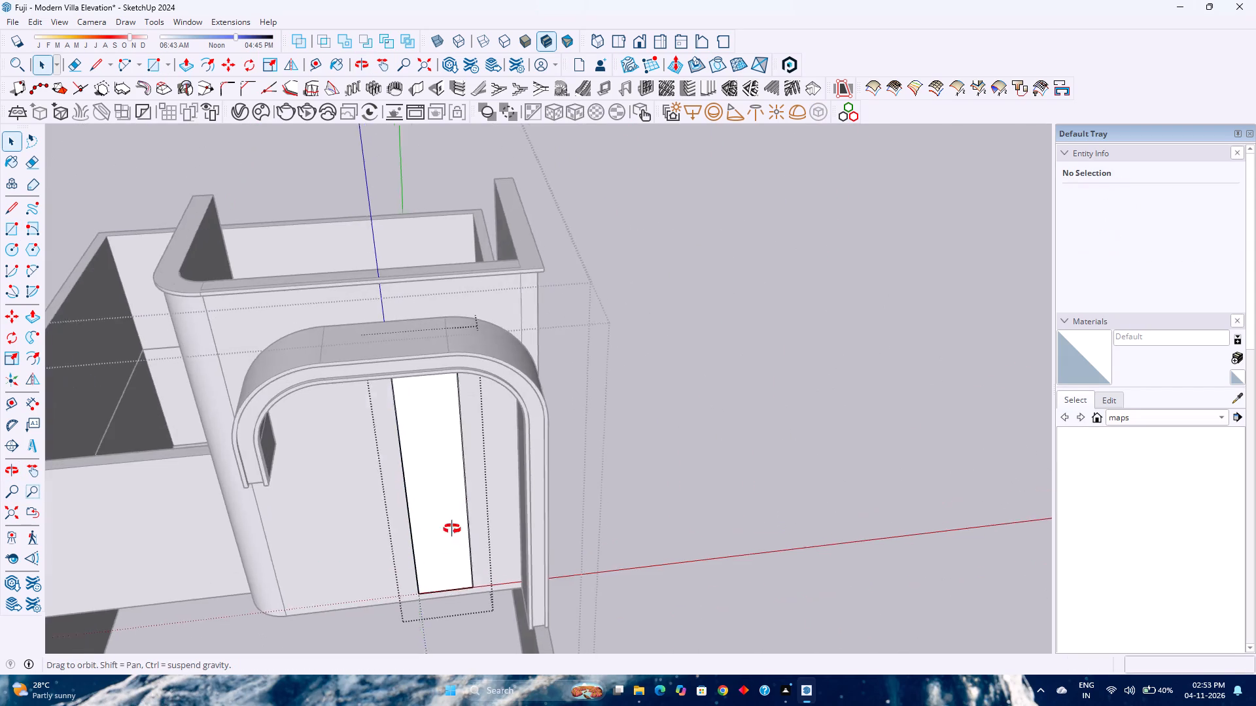
middle_click_drag(452, 529, 453, 448)
middle_click(453, 448)
scroll(452, 448, "up", 1)
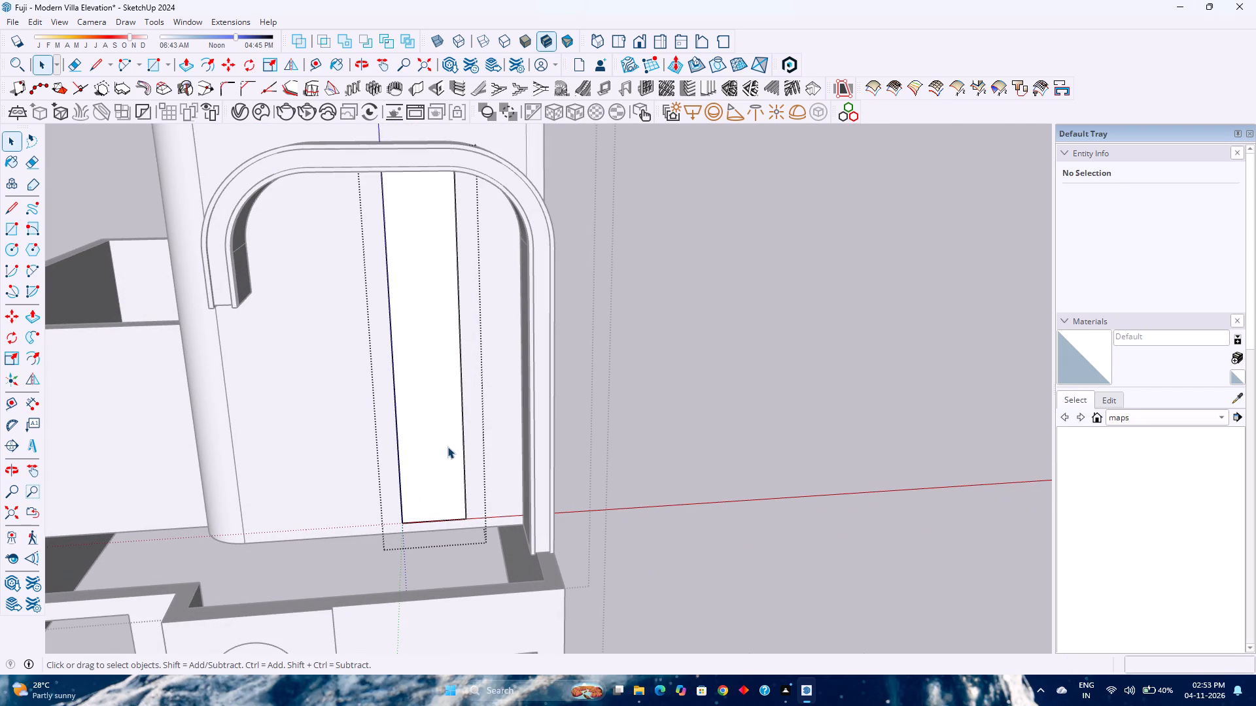
scroll(448, 444, "up", 2)
middle_click_drag(477, 463, 526, 554, "shift")
middle_click(526, 554, "shift")
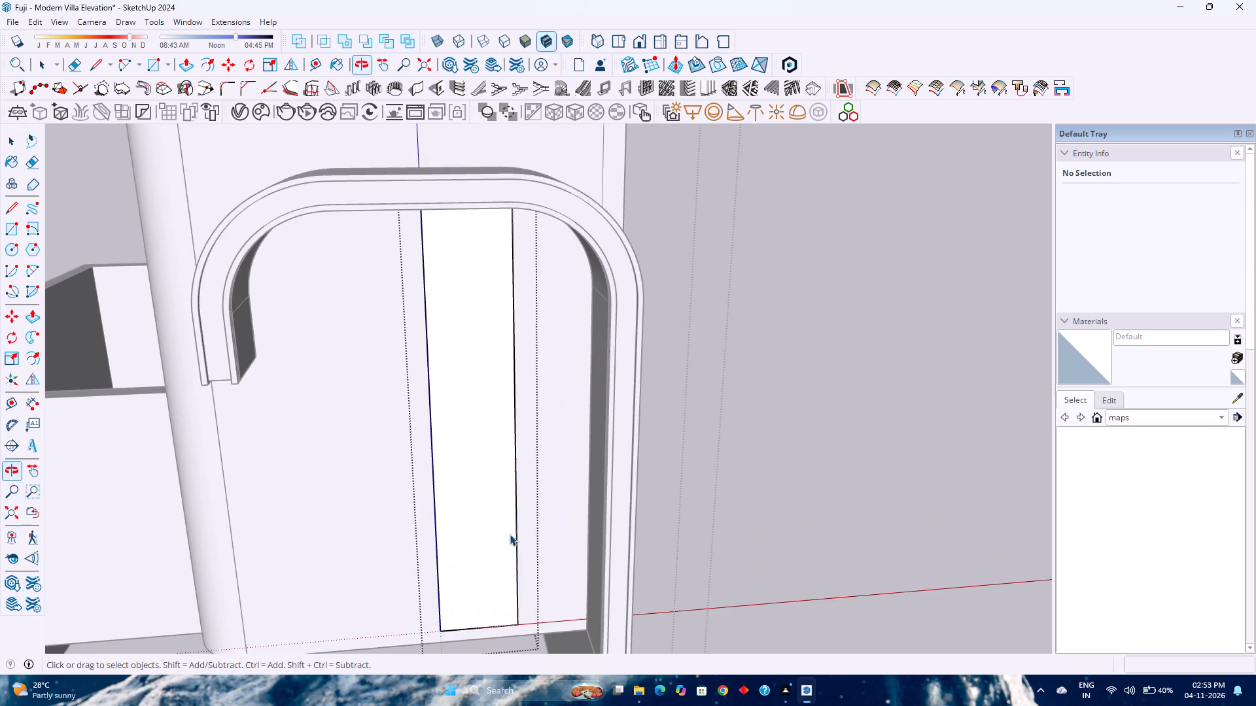
scroll(483, 501, "down", 2)
middle_click_drag(483, 501, 463, 410)
middle_click(463, 410)
left_click(422, 350)
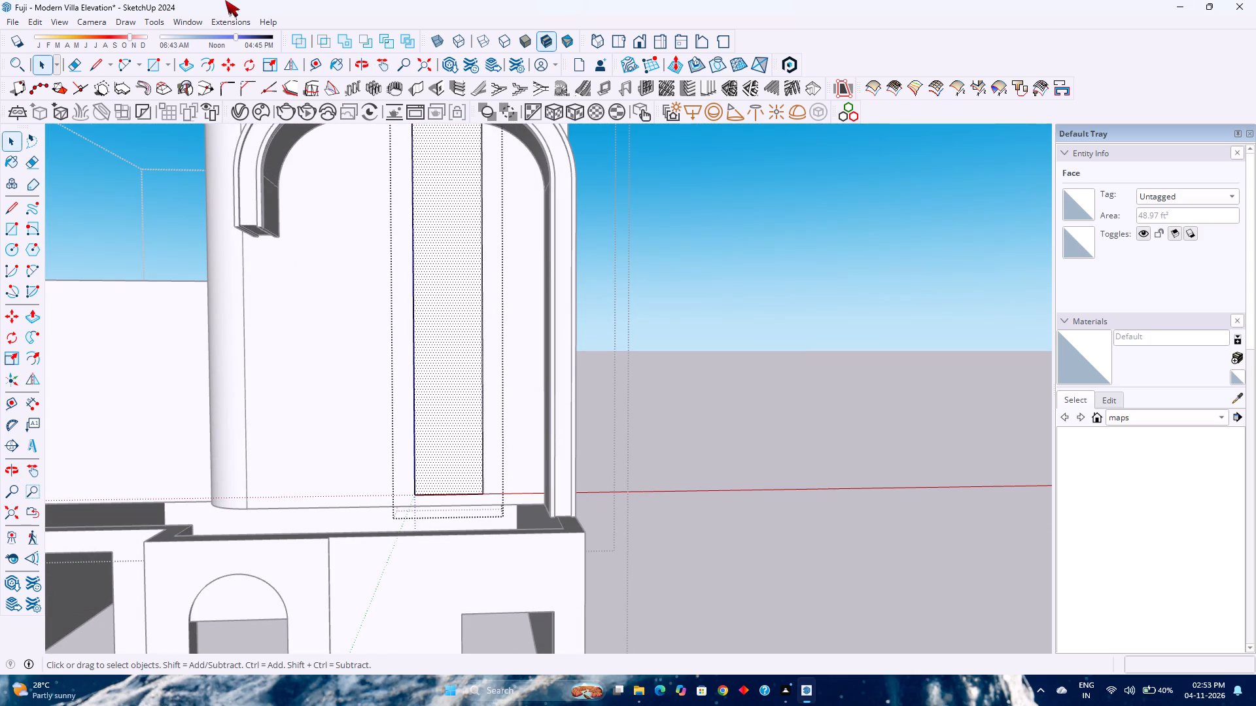
left_click(215, 67)
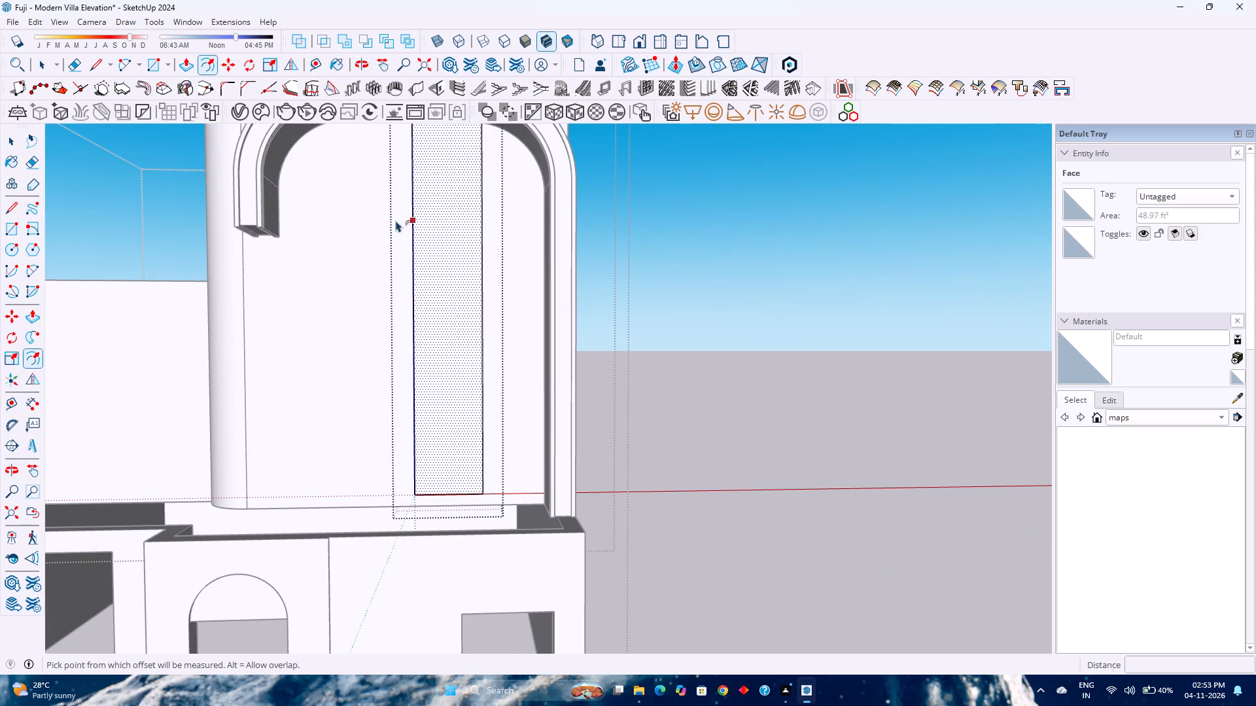
left_click(398, 220)
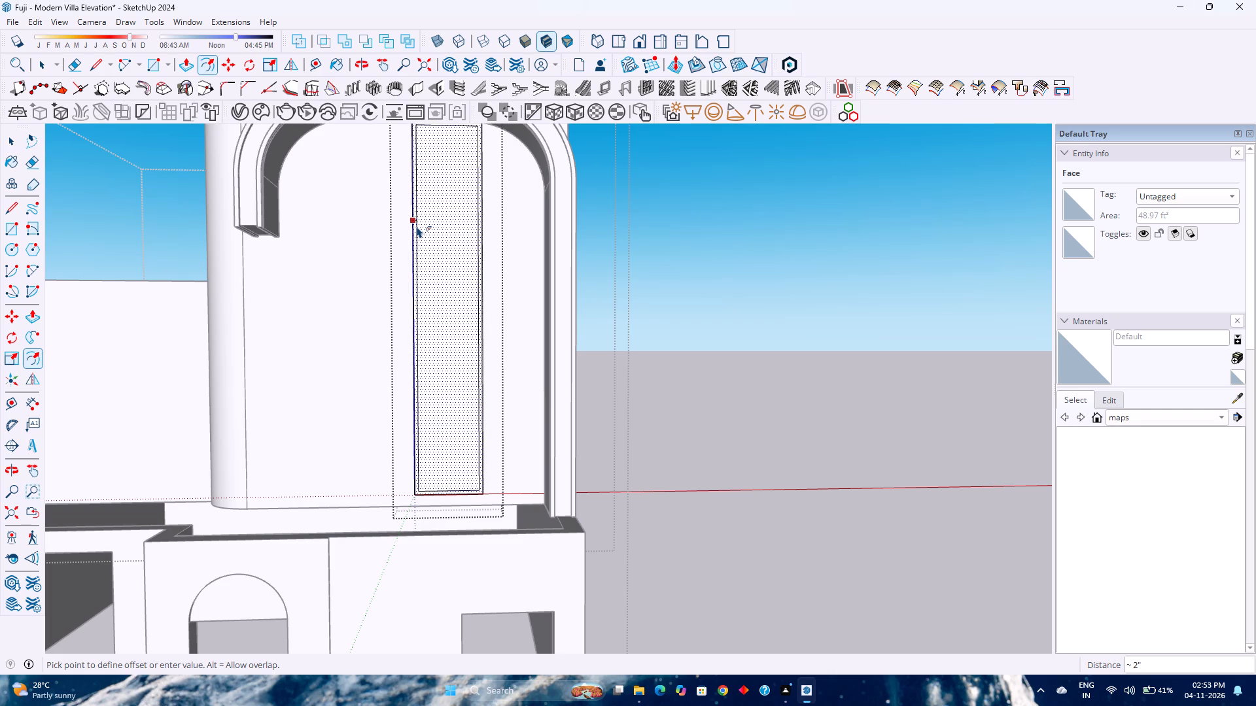
key("2")
key("Return")
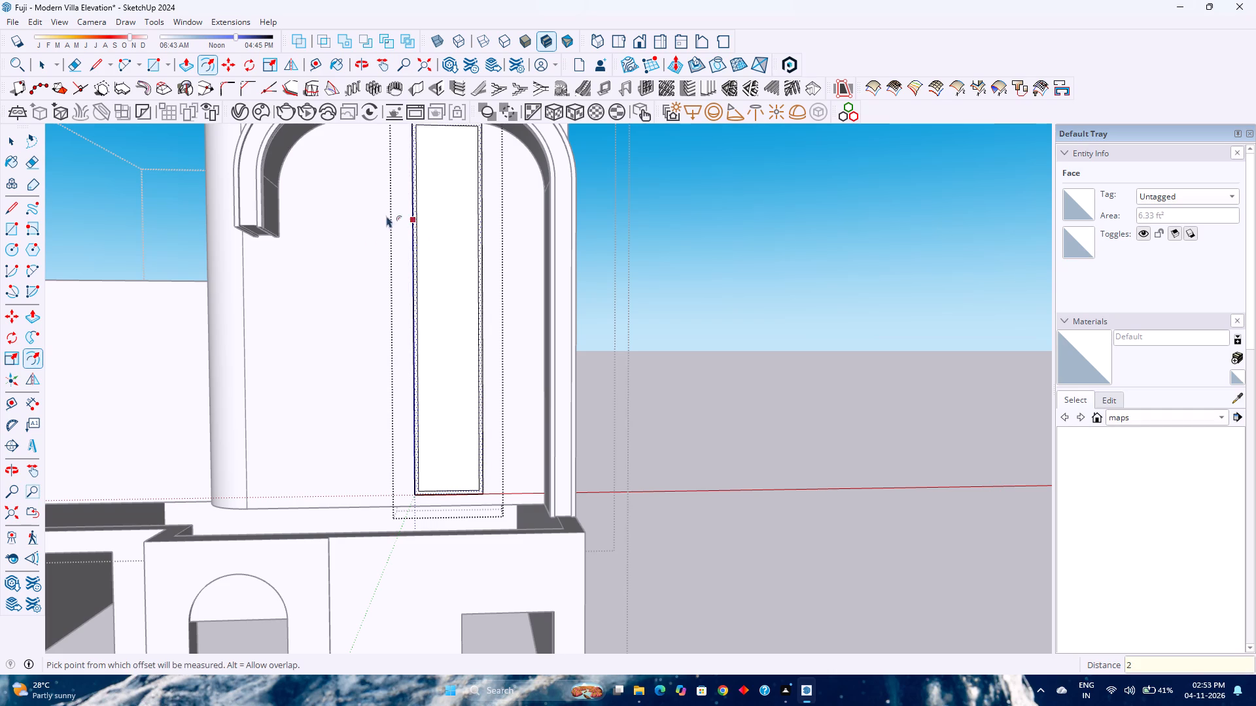
Select the bottom edge of the inner offset rectangle in the window panel.
scroll(377, 240, "down", 1)
middle_click_drag(457, 330, 474, 402, "shift")
middle_click(474, 402, "shift")
key("space")
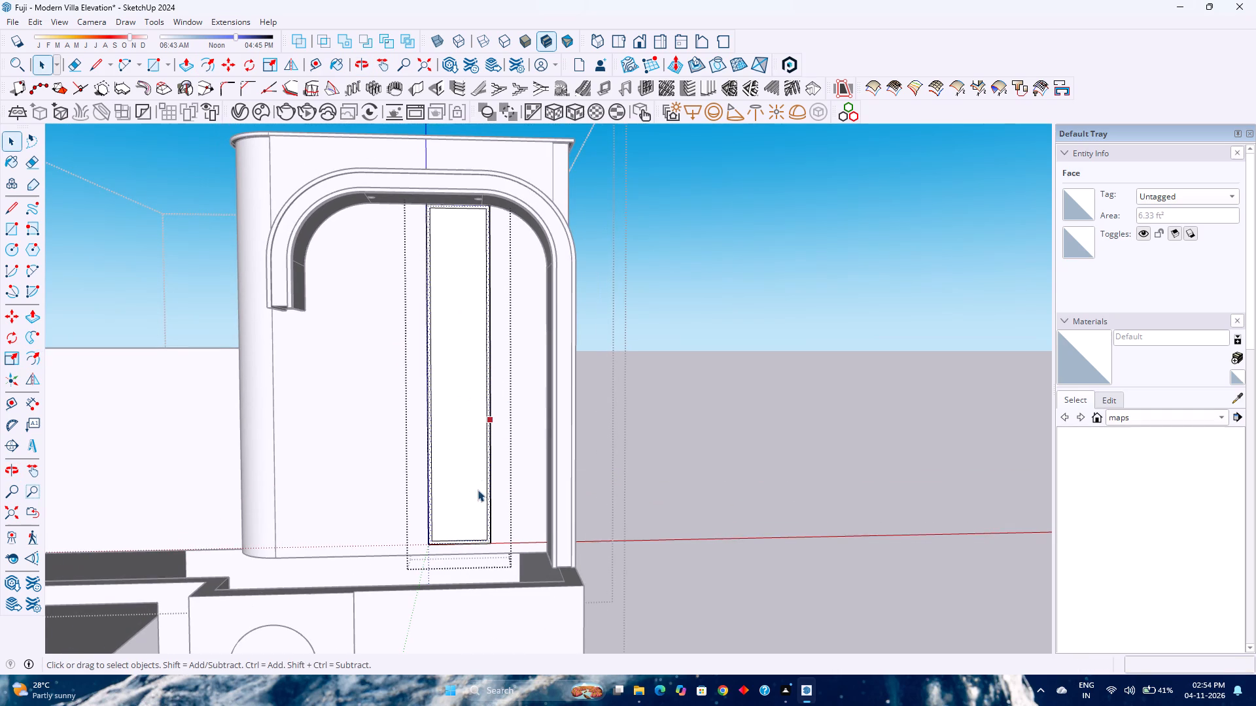
scroll(481, 498, "up", 2)
left_click(464, 550)
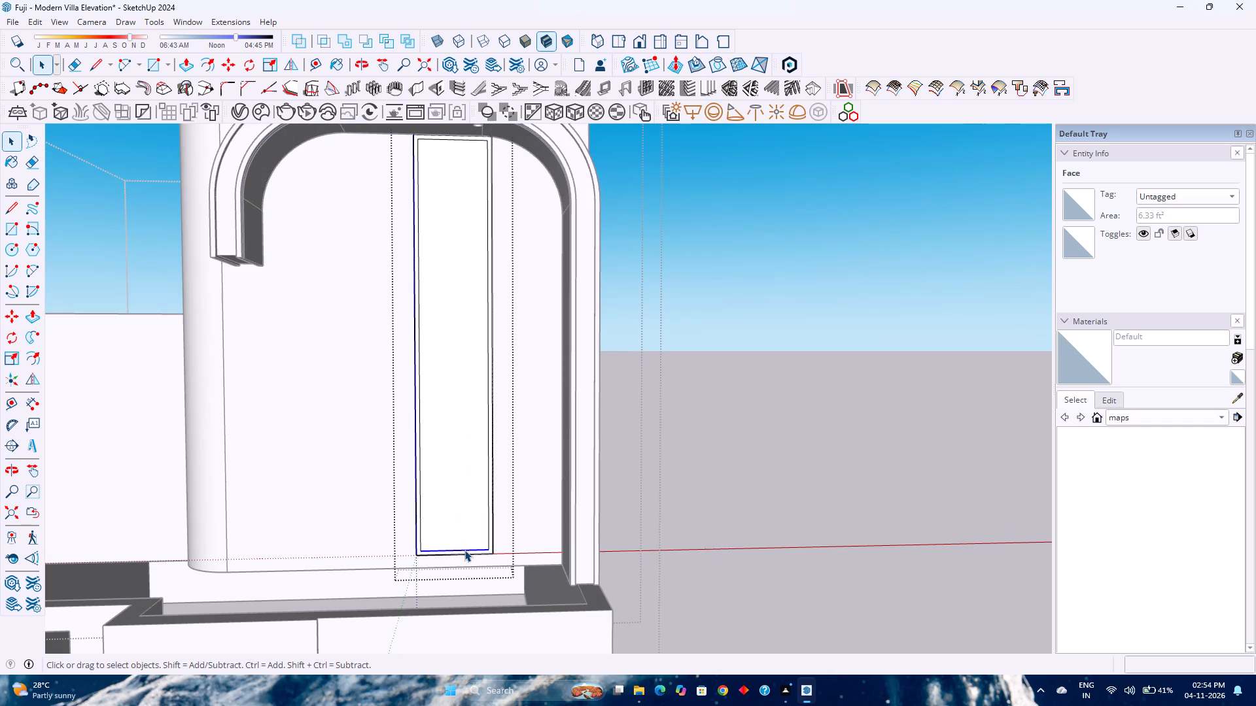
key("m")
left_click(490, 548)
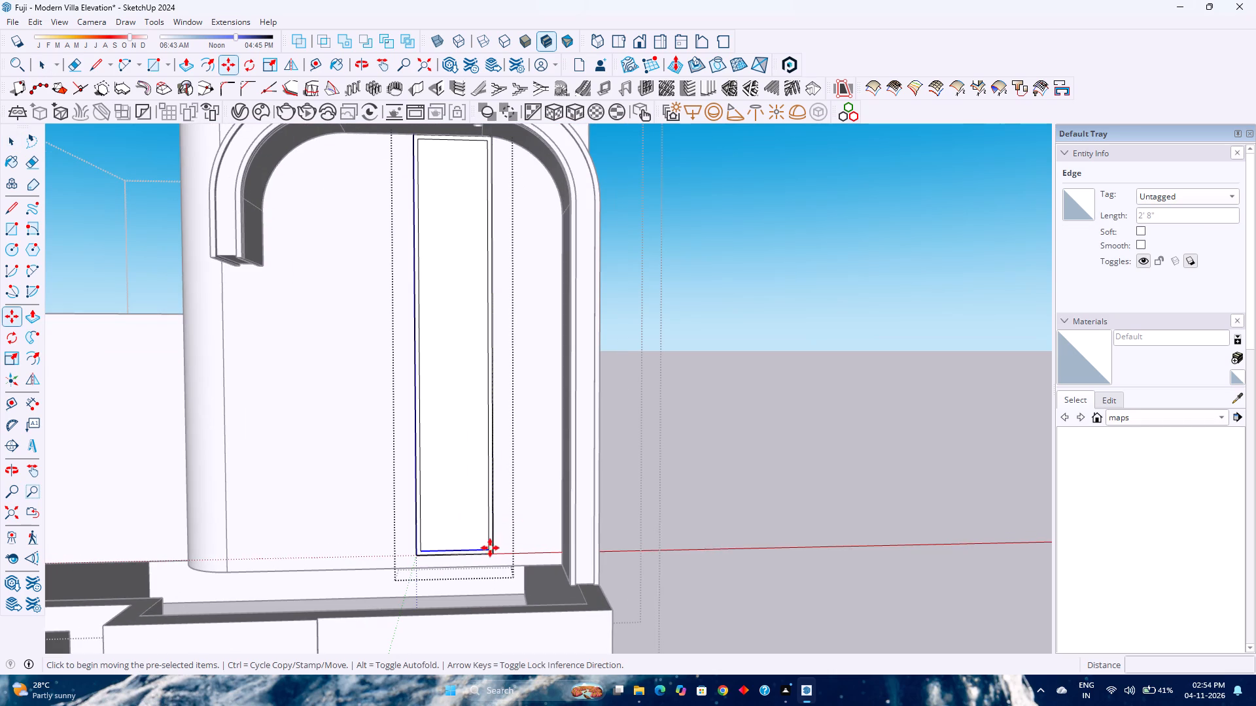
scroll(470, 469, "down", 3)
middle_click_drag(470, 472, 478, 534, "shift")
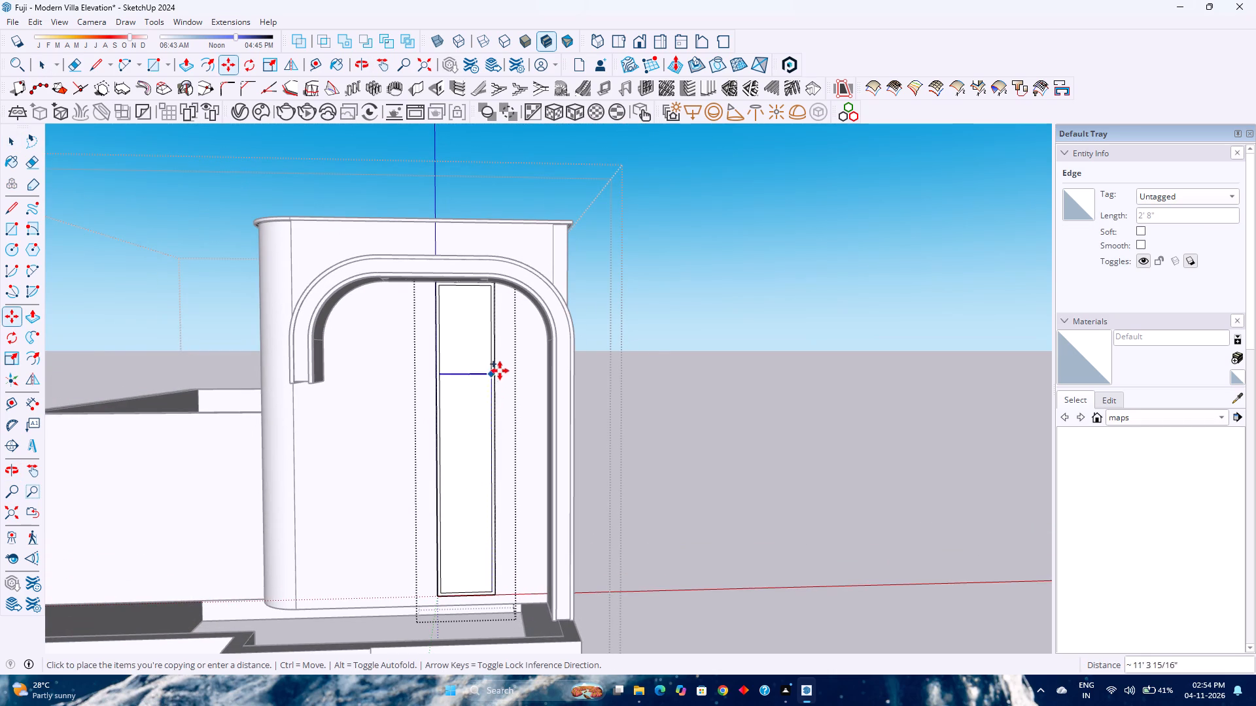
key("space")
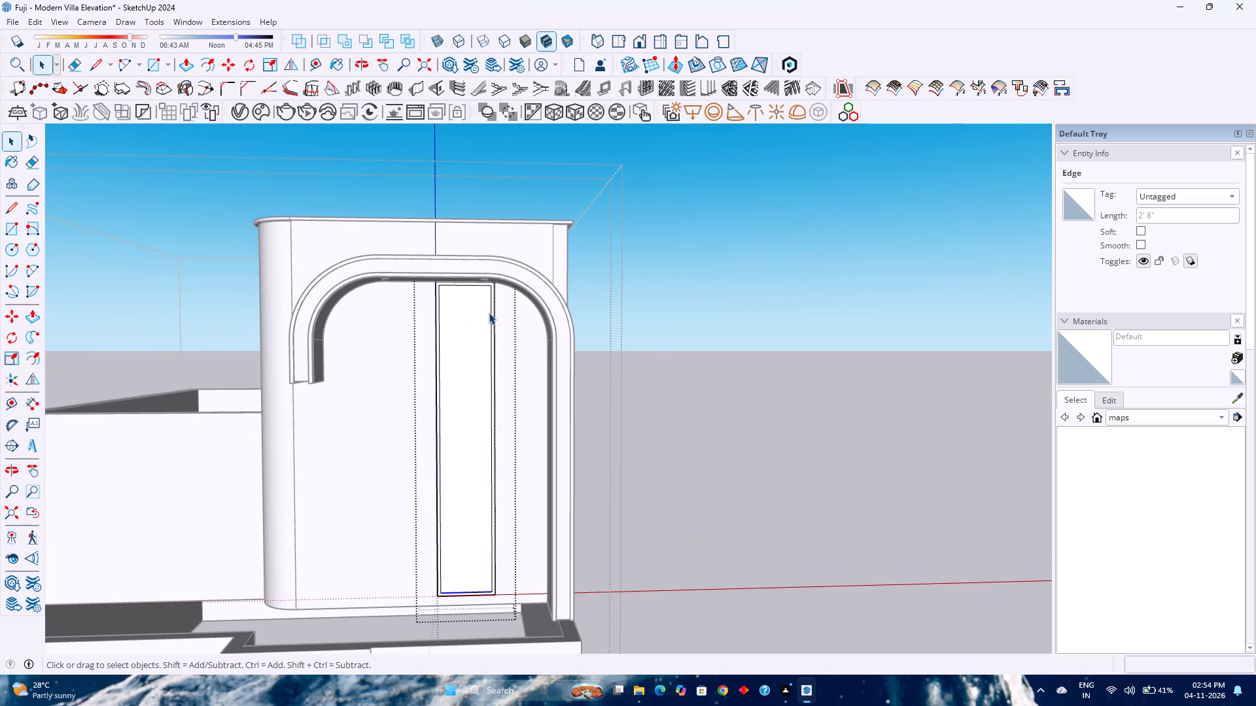
Copy the selected bottom edge up to the top of the inner outline, dividing the distance into 4 equal panes.
key("m")
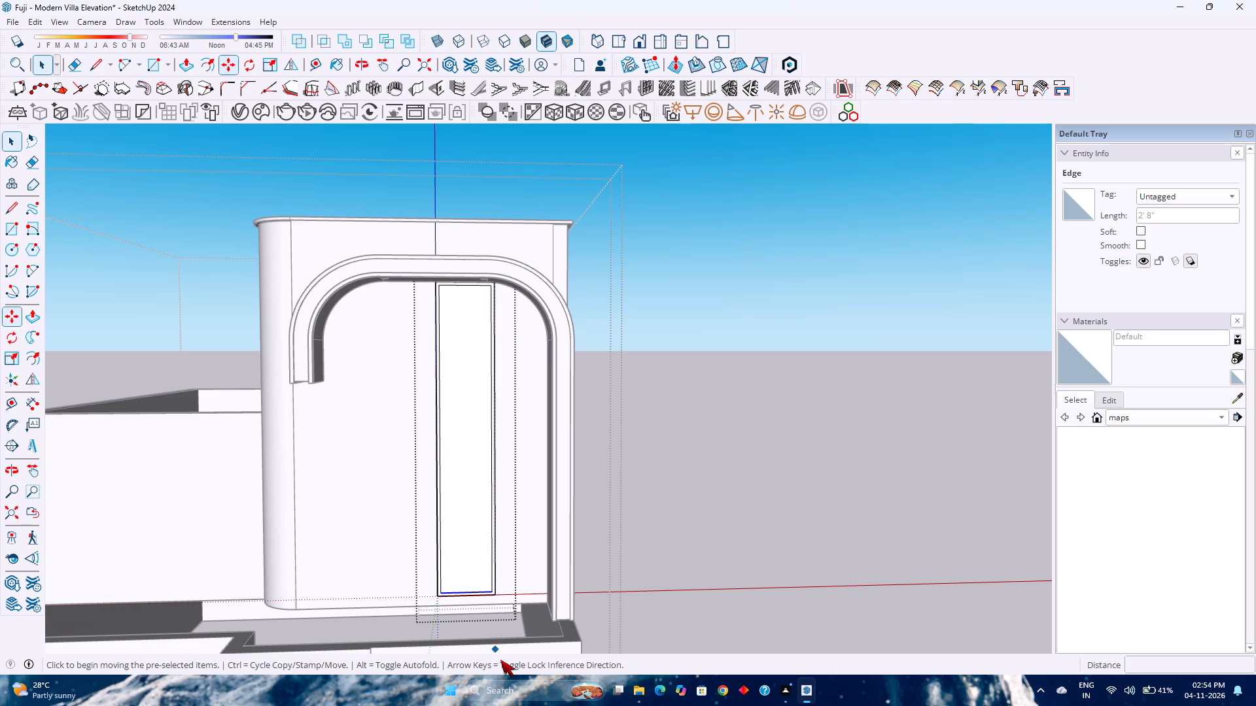
scroll(493, 591, "up", 7)
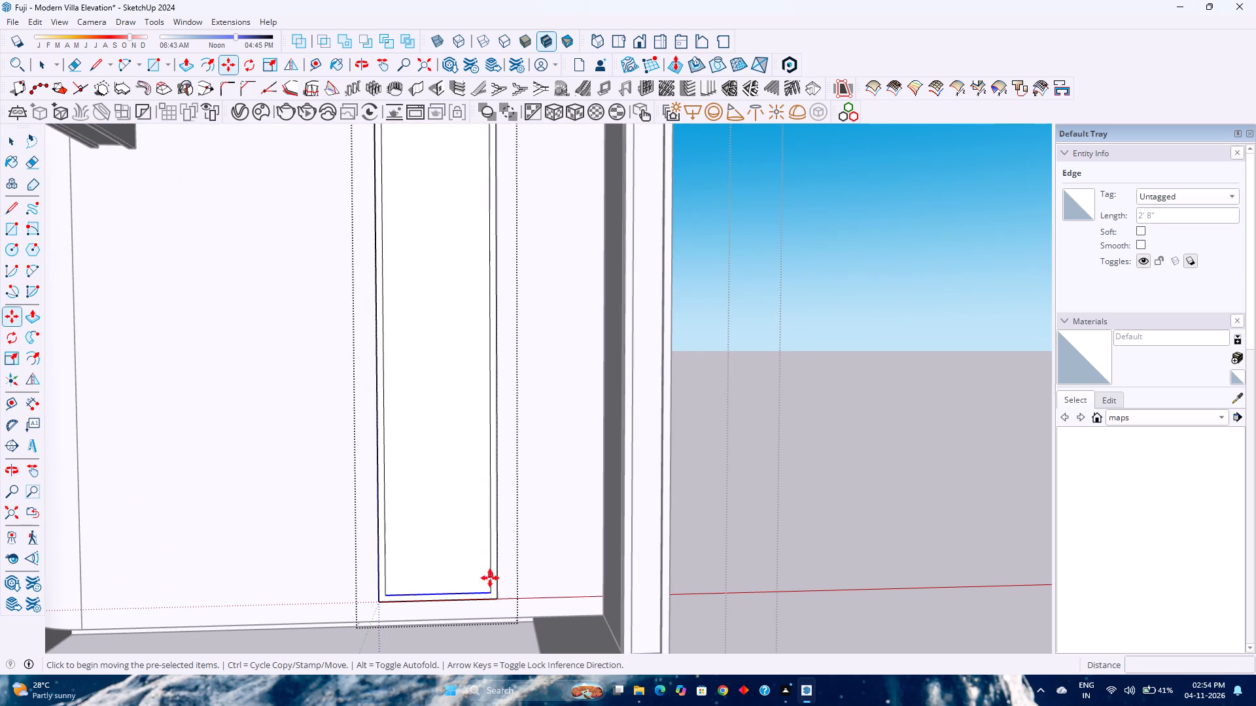
left_click(495, 592)
scroll(476, 483, "down", 2)
middle_click_drag(480, 485, 495, 523, "shift")
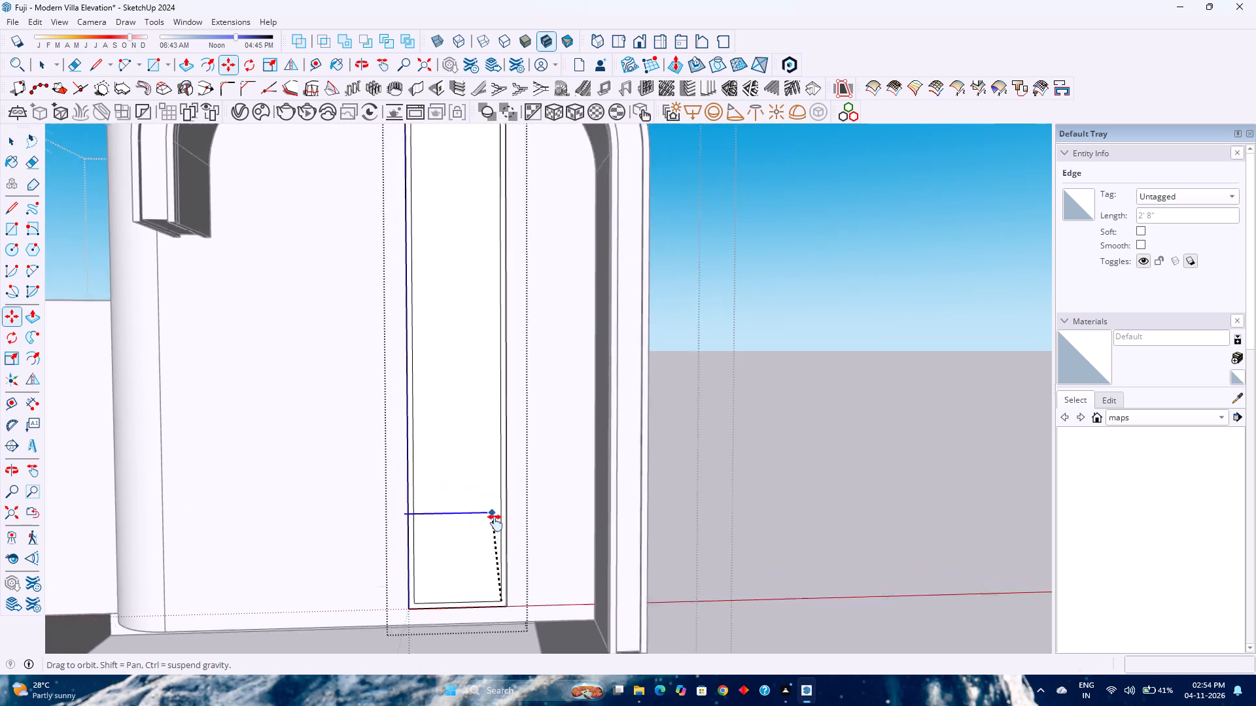
middle_click_drag(495, 523, 496, 638, "shift")
middle_click(496, 638)
middle_click_drag(474, 563, 497, 484)
middle_click(502, 475)
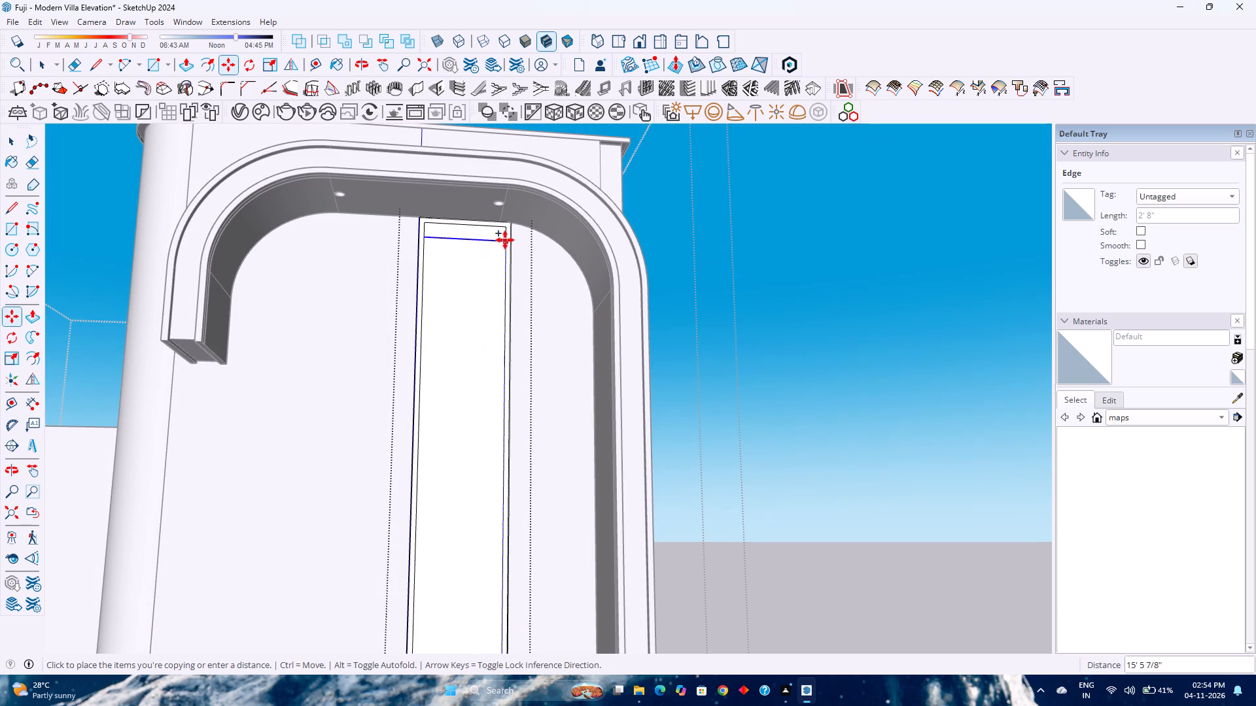
left_click(506, 229)
scroll(497, 319, "down", 7)
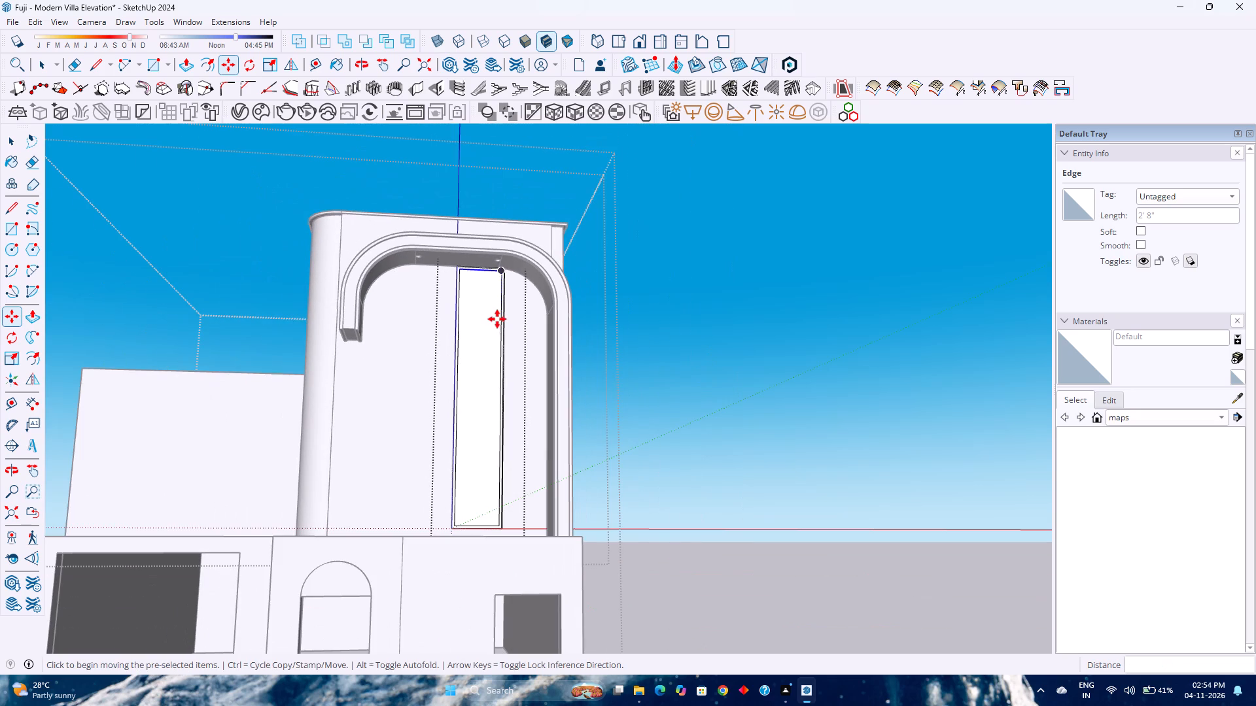
type("/5")
key("Return")
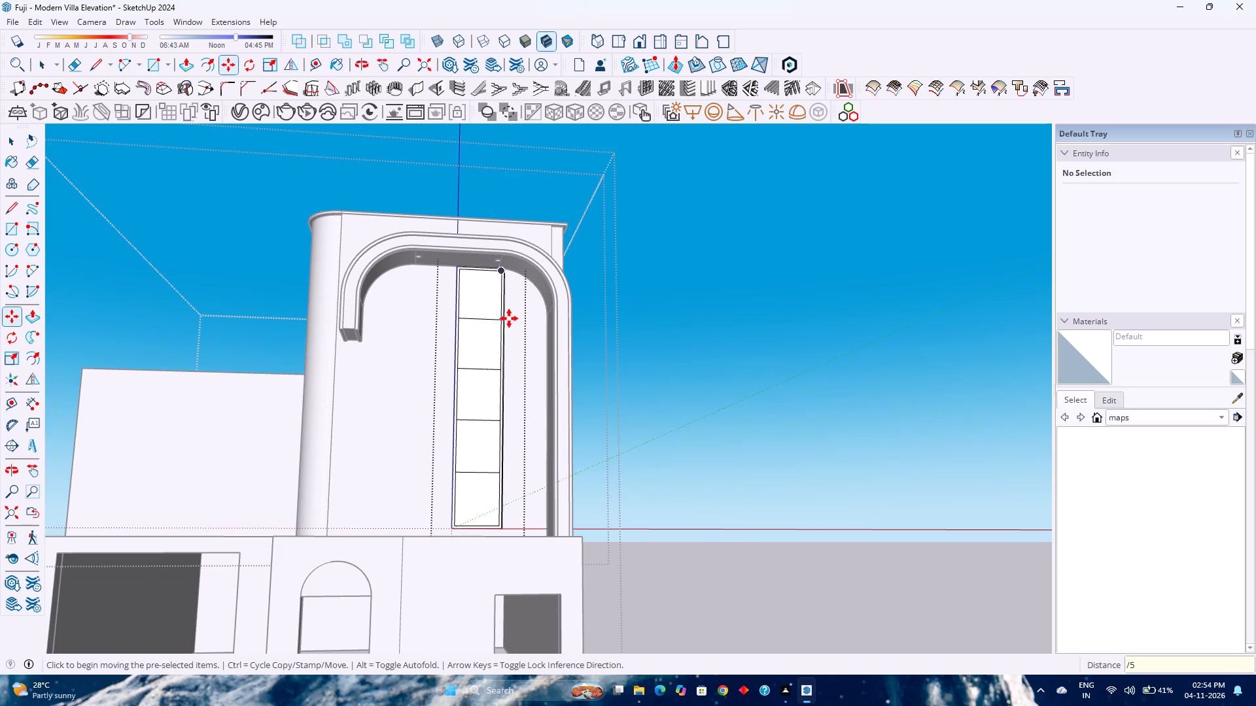
type("/4")
key("Return")
Select only the three horizontal divider edges in the window panel, without the faces, and move them up 1".
scroll(509, 316, "down", 3)
middle_click_drag(498, 335, 495, 417)
middle_click(495, 417)
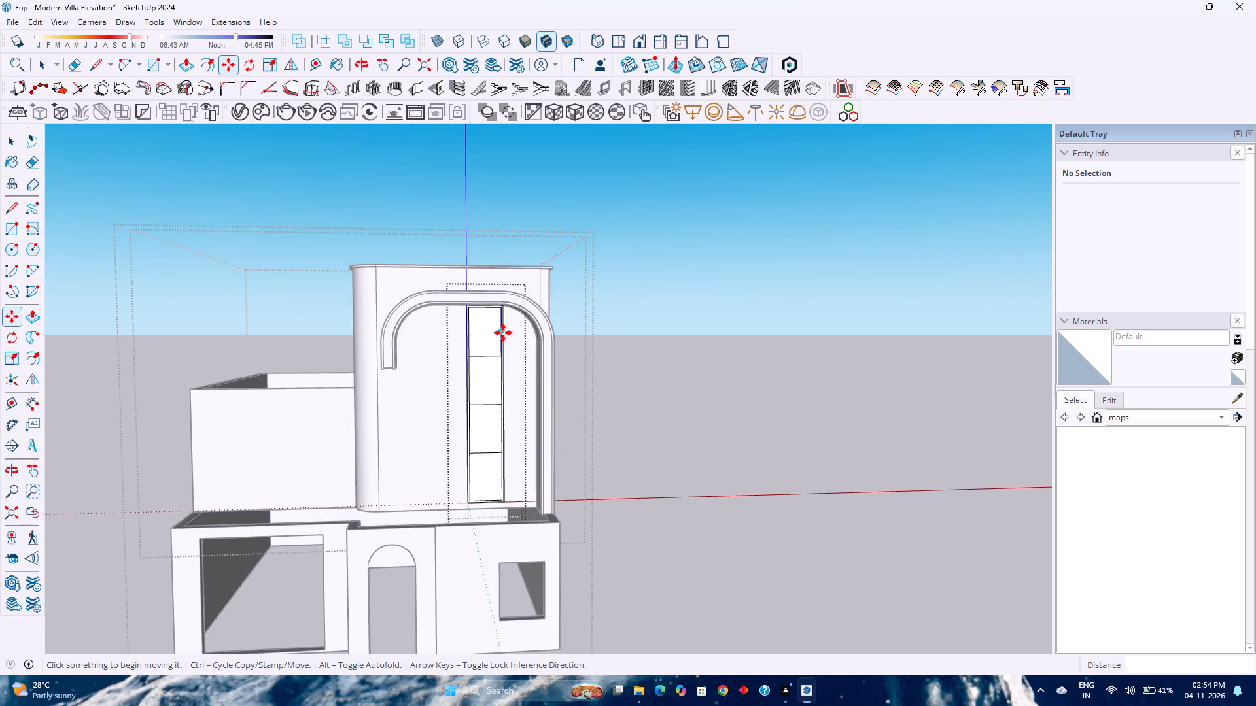
scroll(503, 333, "up", 9)
key("space")
scroll(492, 365, "down", 5)
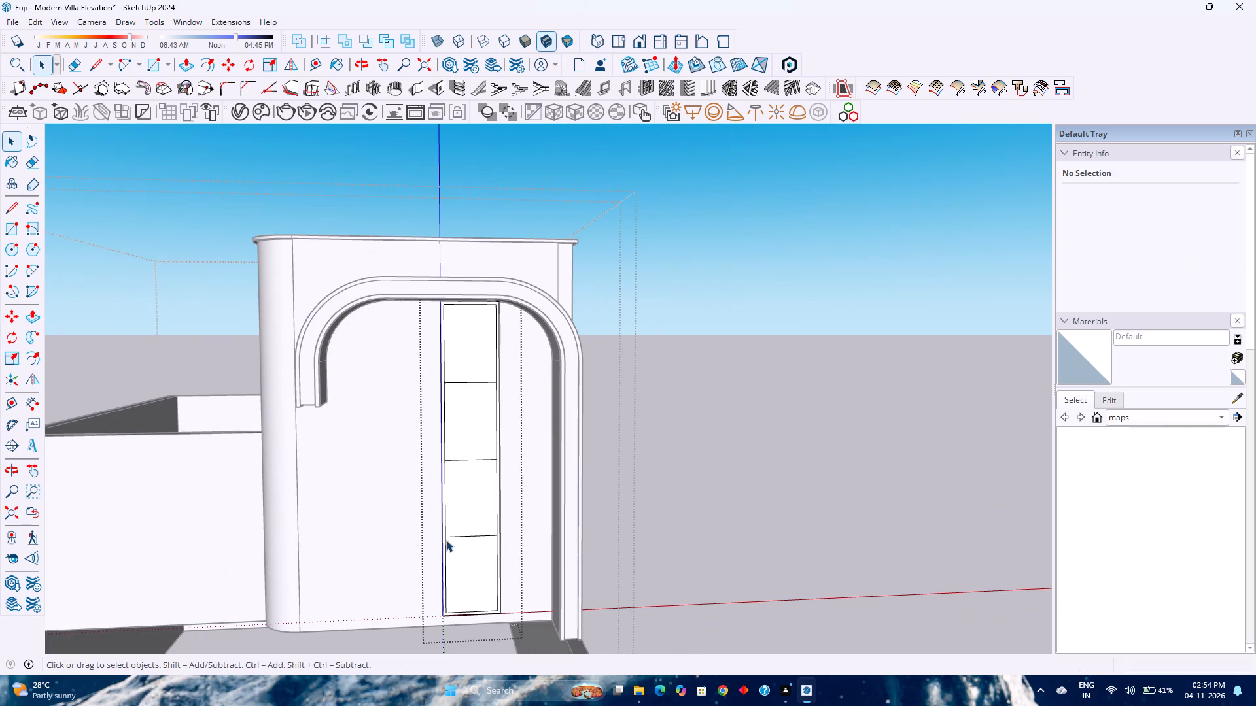
left_click_drag(485, 563, 455, 484)
left_click_drag(455, 484, 460, 371)
right_click(460, 371)
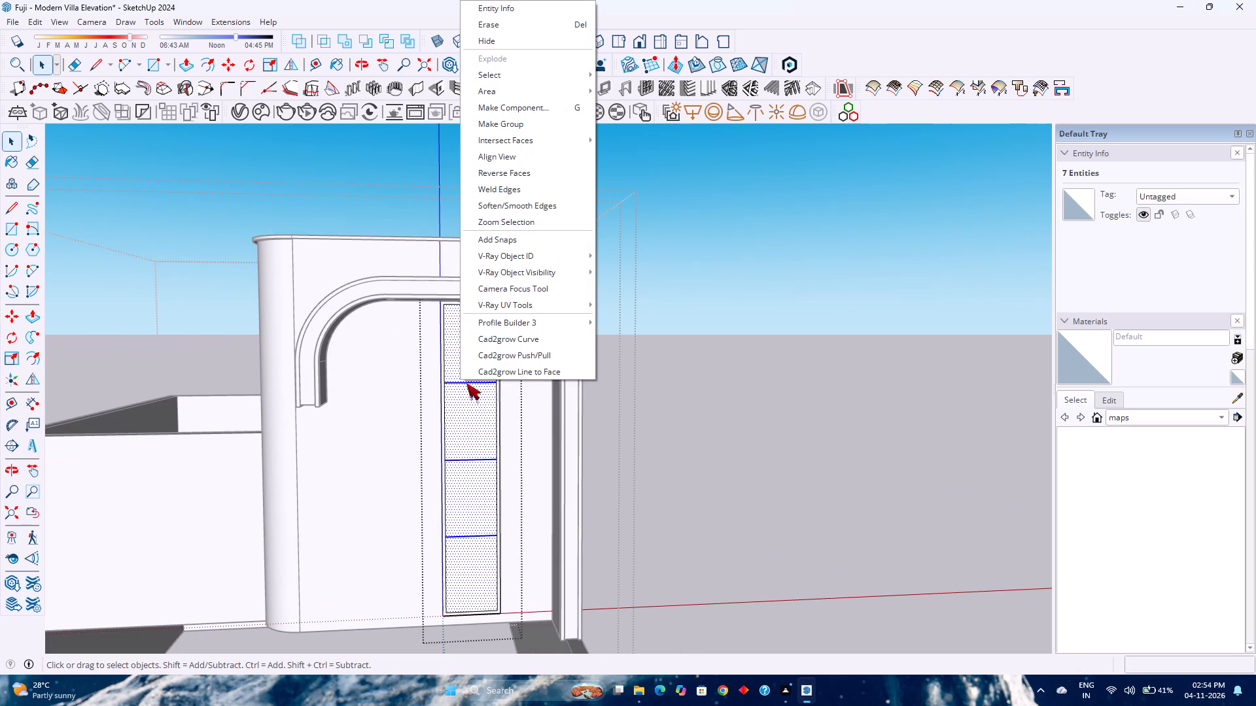
left_click(652, 175)
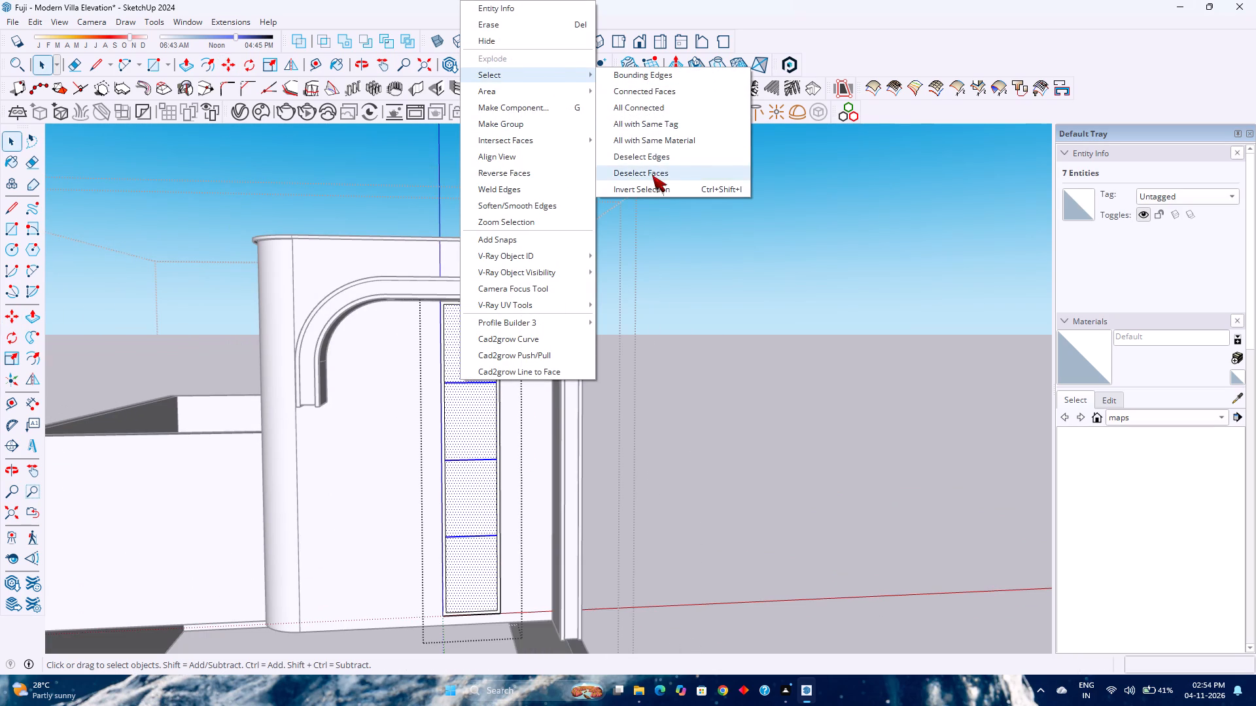
key("m")
left_click(476, 381)
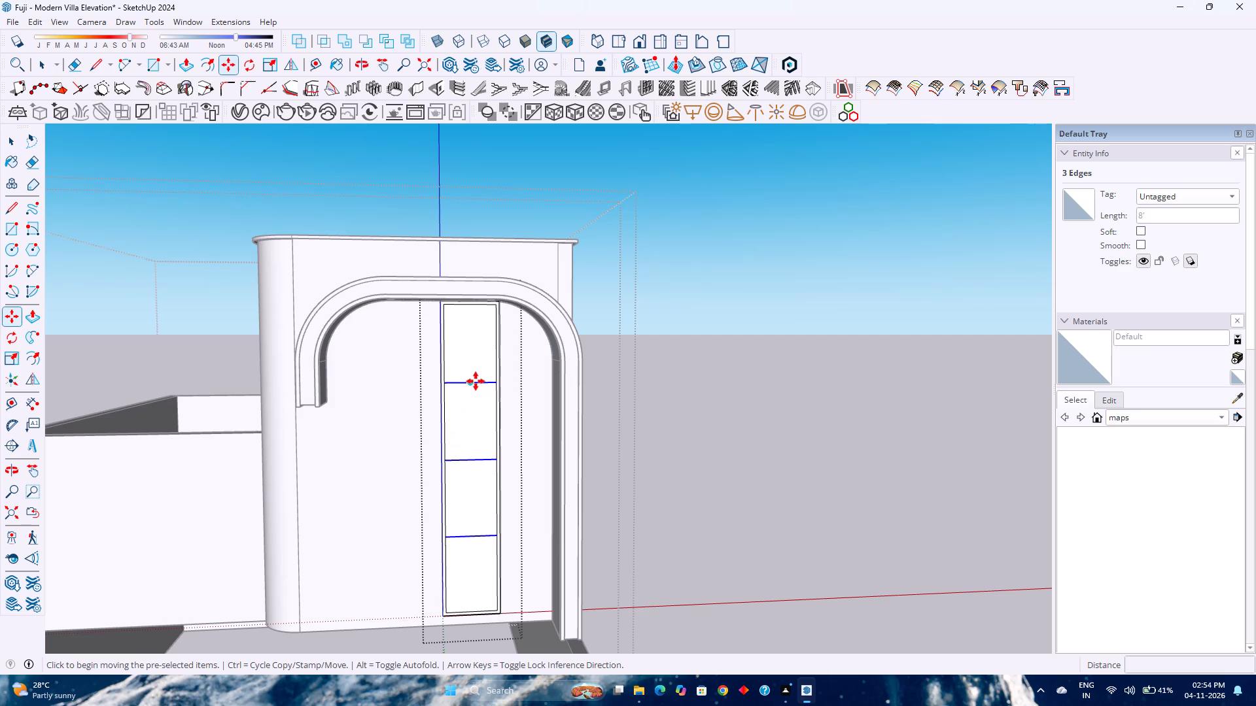
key("Up")
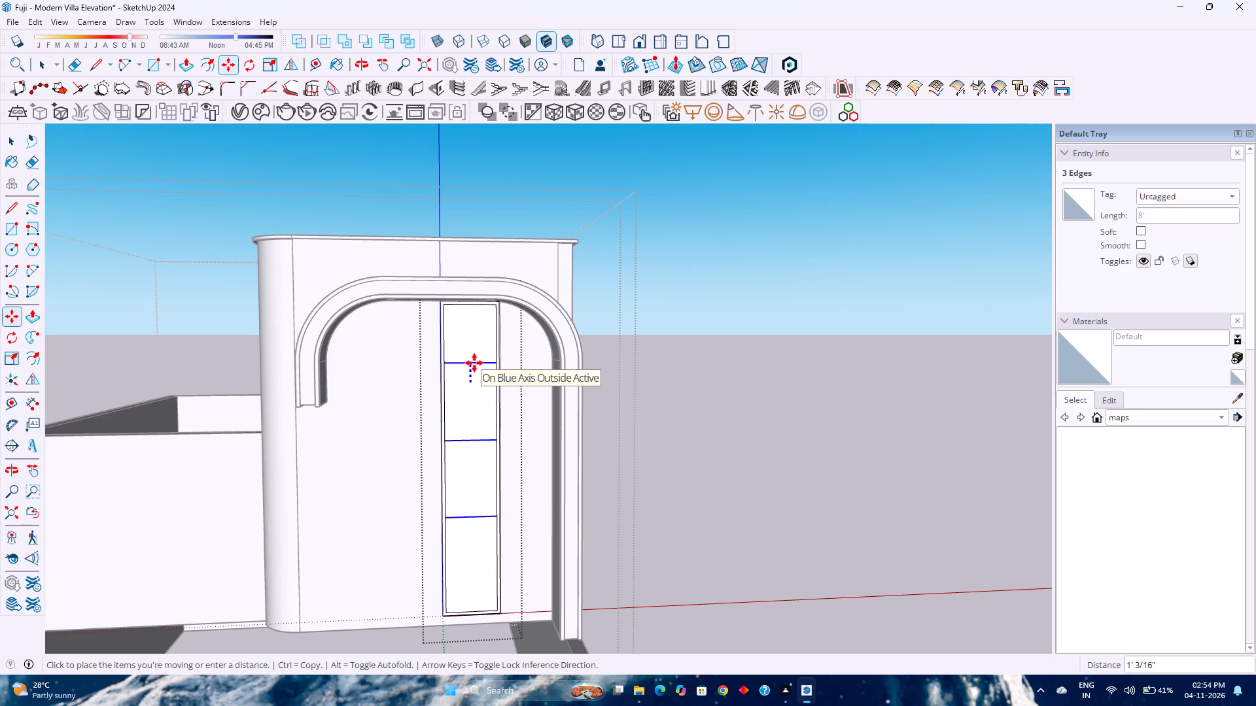
type("0.")
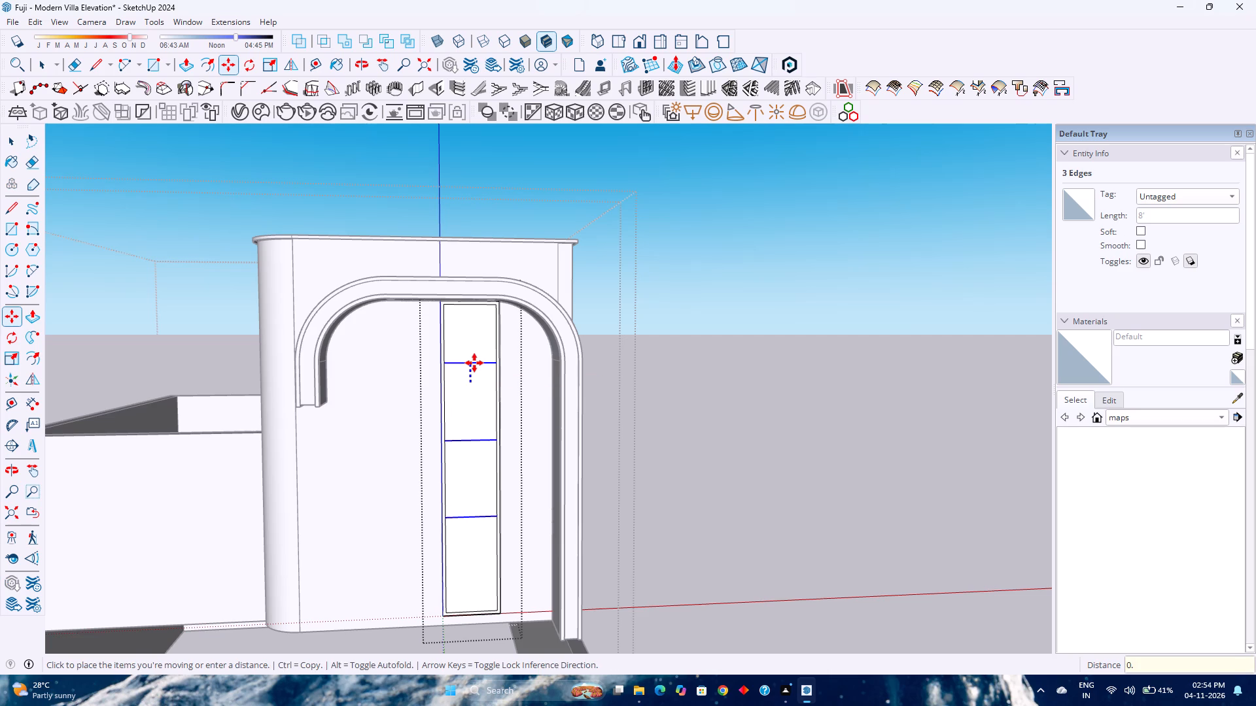
key("BackSpace")
key("BackSpace")
key("1")
key("Return")
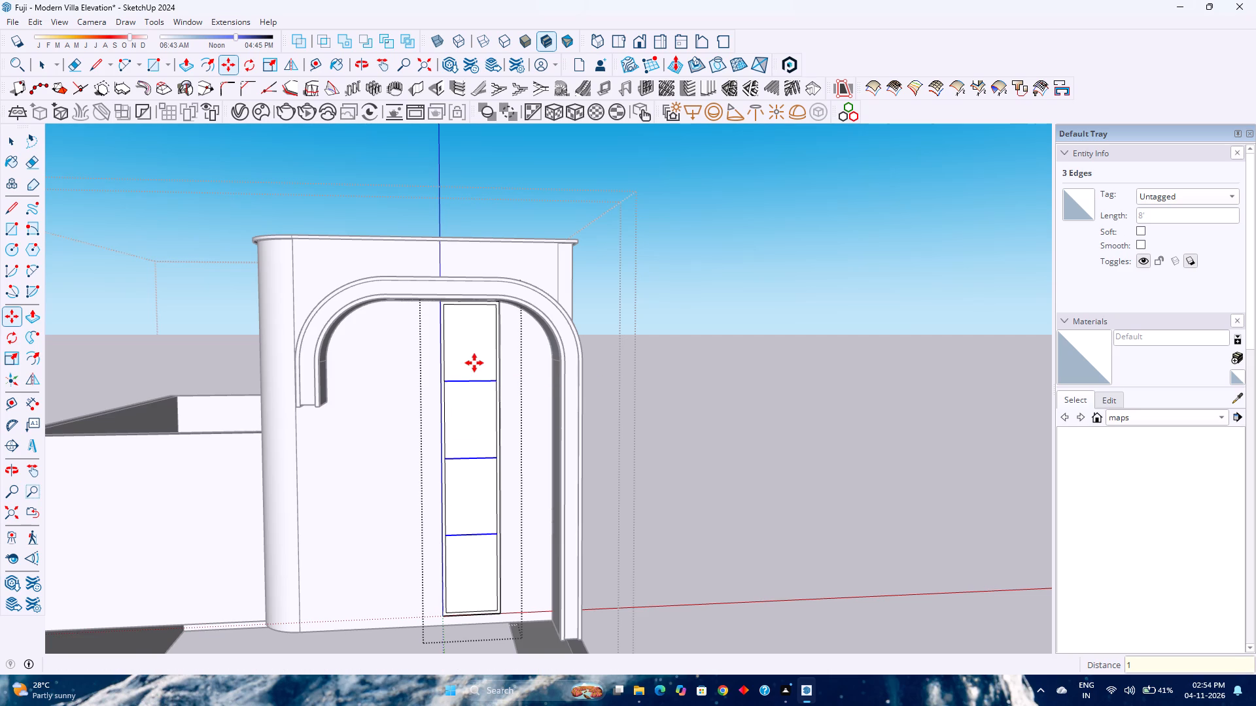
Copy the three divider edges 2" straight down to form horizontal glazing bars.
left_click(467, 381)
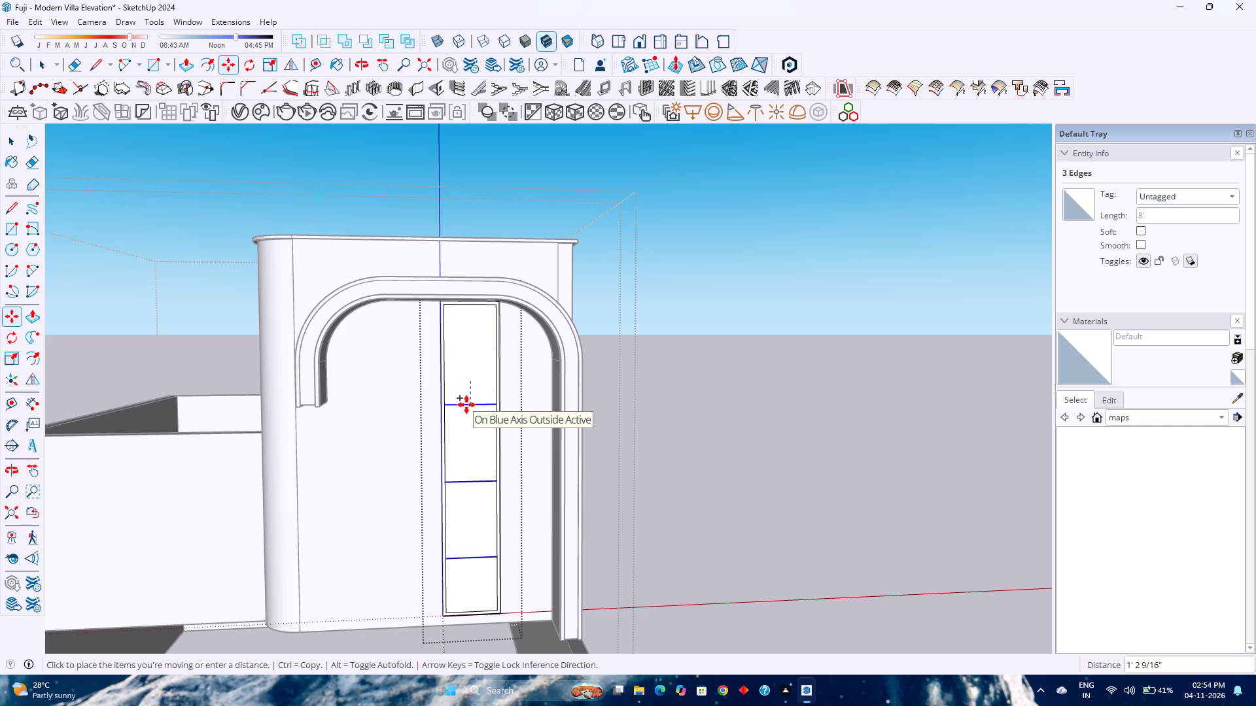
key("Up")
key("1")
key("Return")
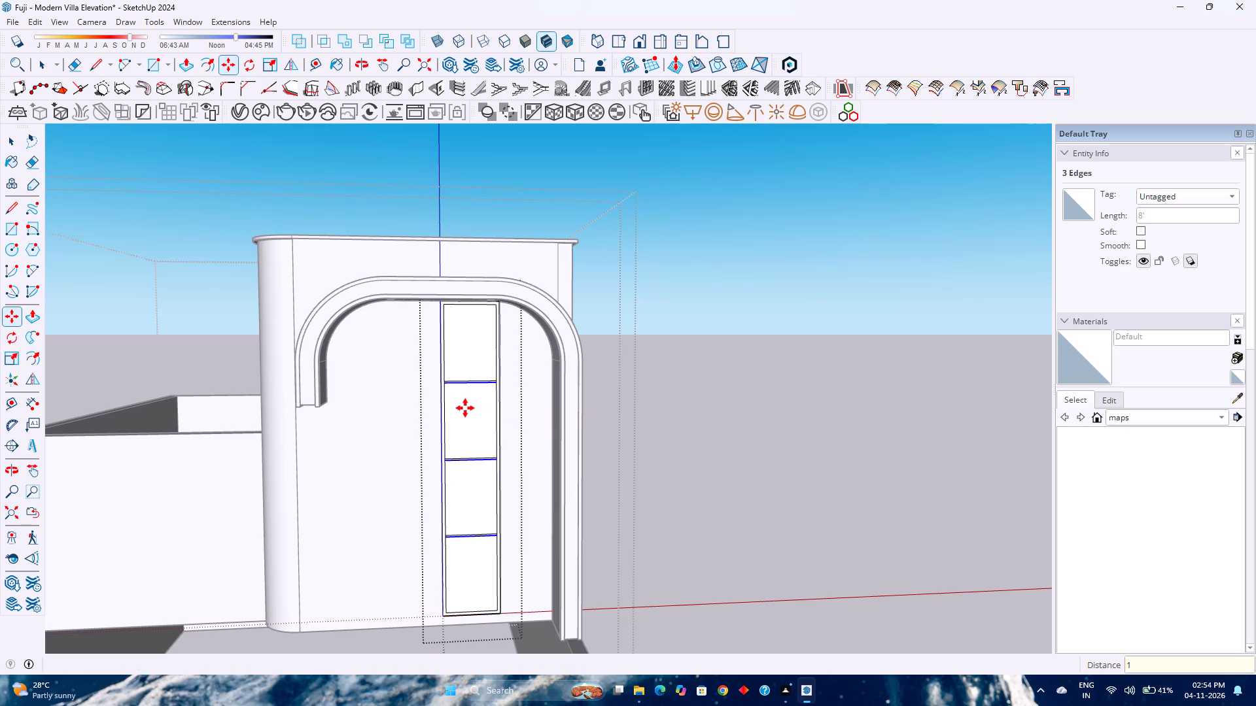
key("2")
key("Return")
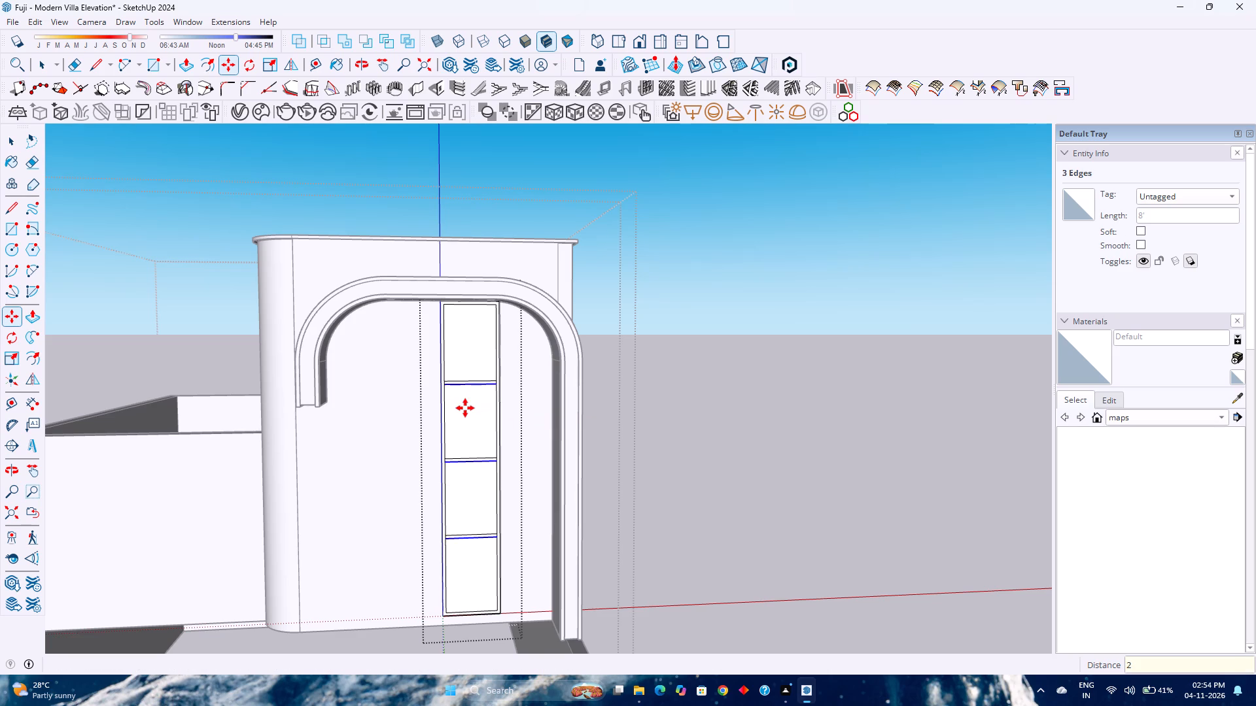
Erase the short vertical edge segments at both ends of the three glazing bars so they join the surrounding frame.
scroll(449, 409, "up", 15)
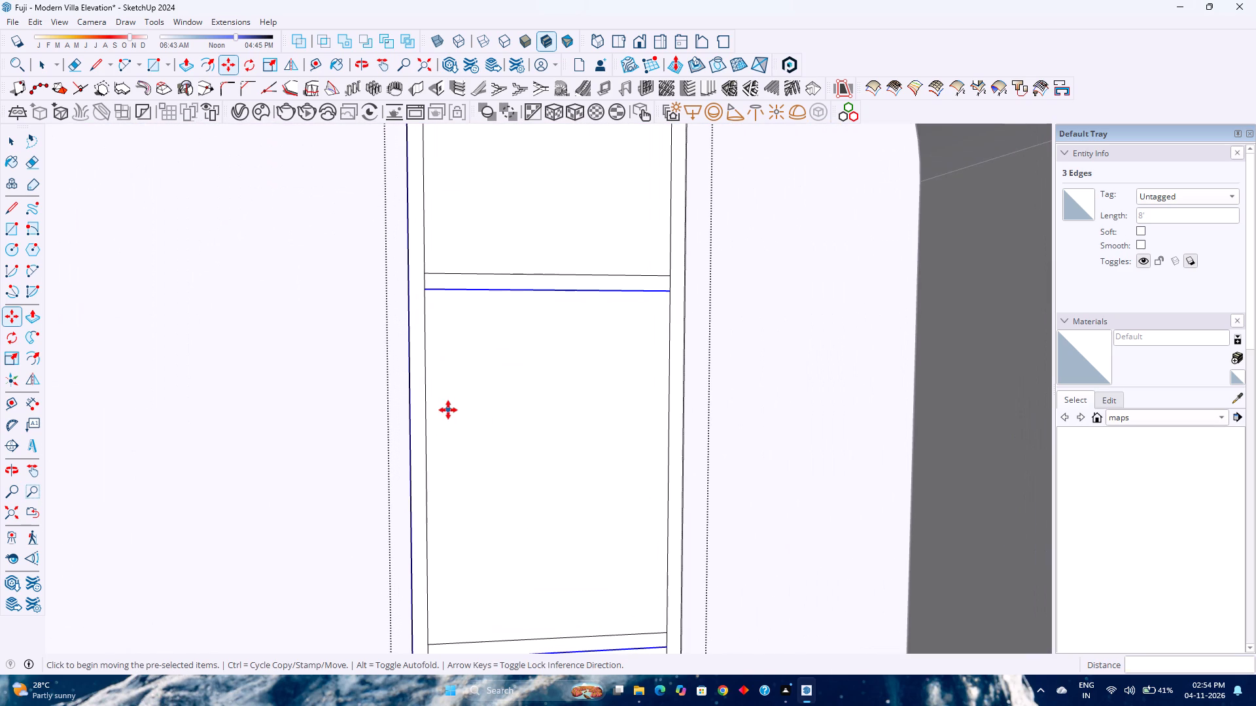
key("e")
left_click(424, 280)
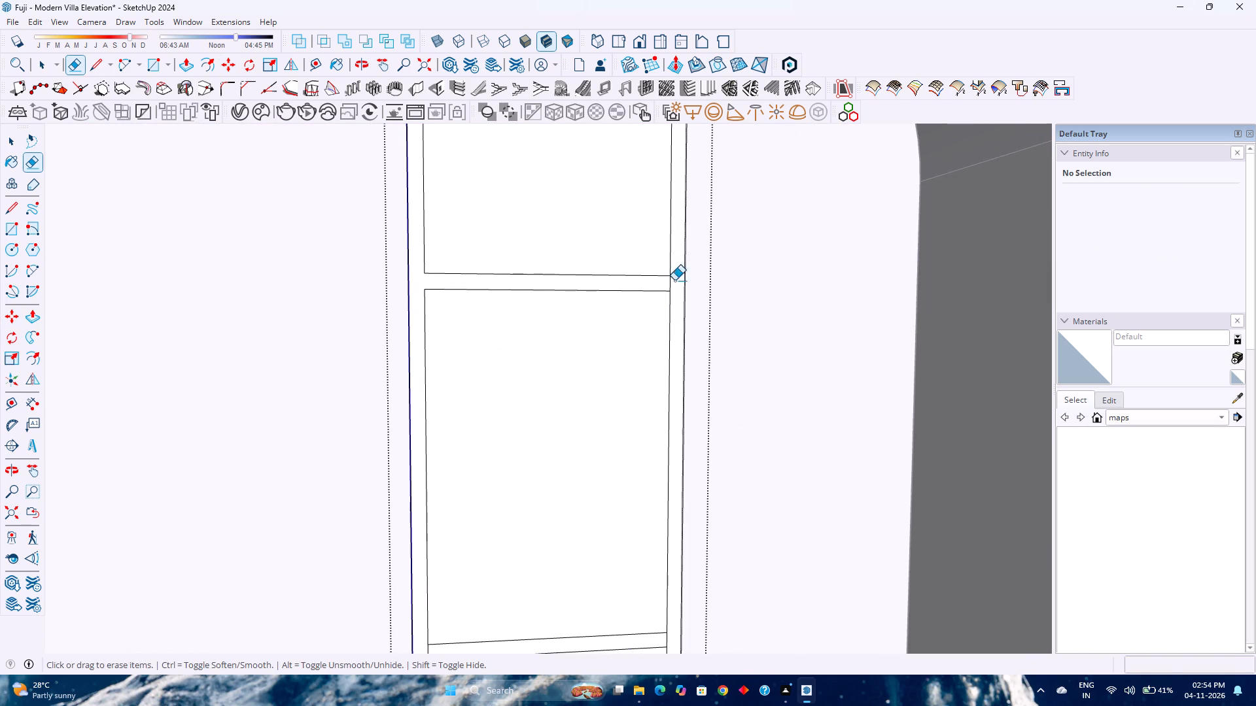
left_click(670, 283)
scroll(513, 315, "down", 4)
scroll(488, 534, "up", 1)
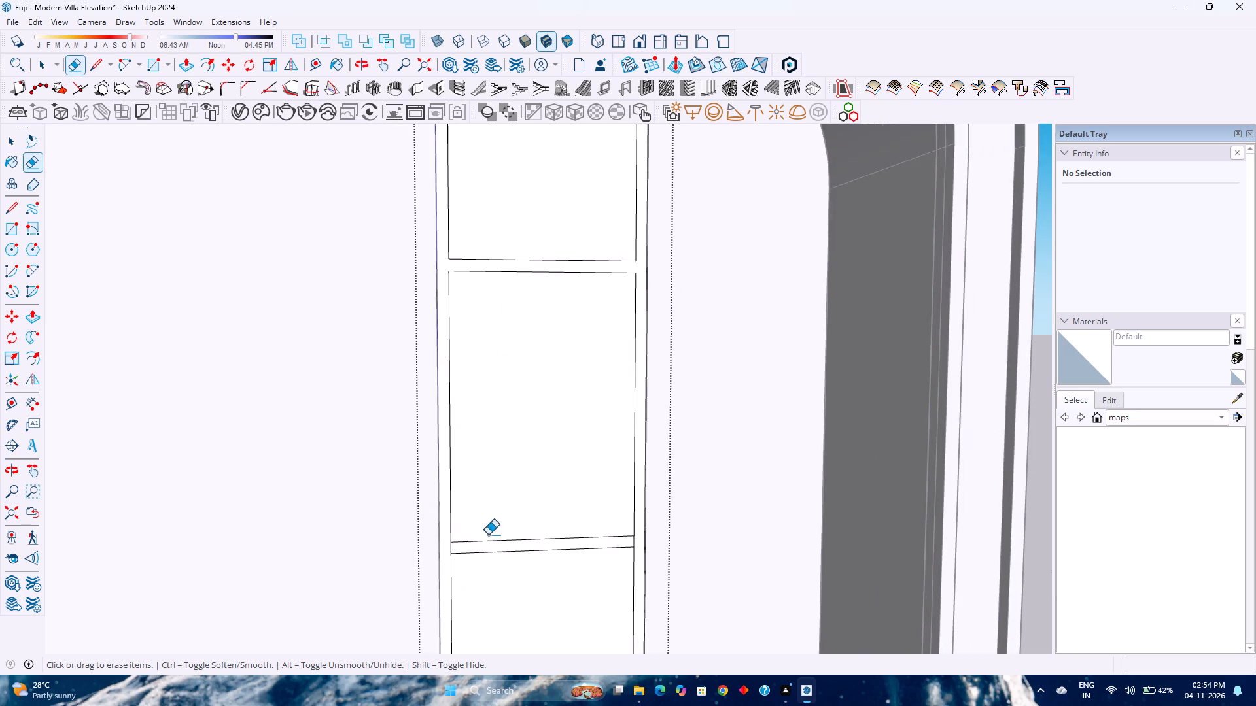
scroll(488, 535, "up", 3)
left_click(440, 547)
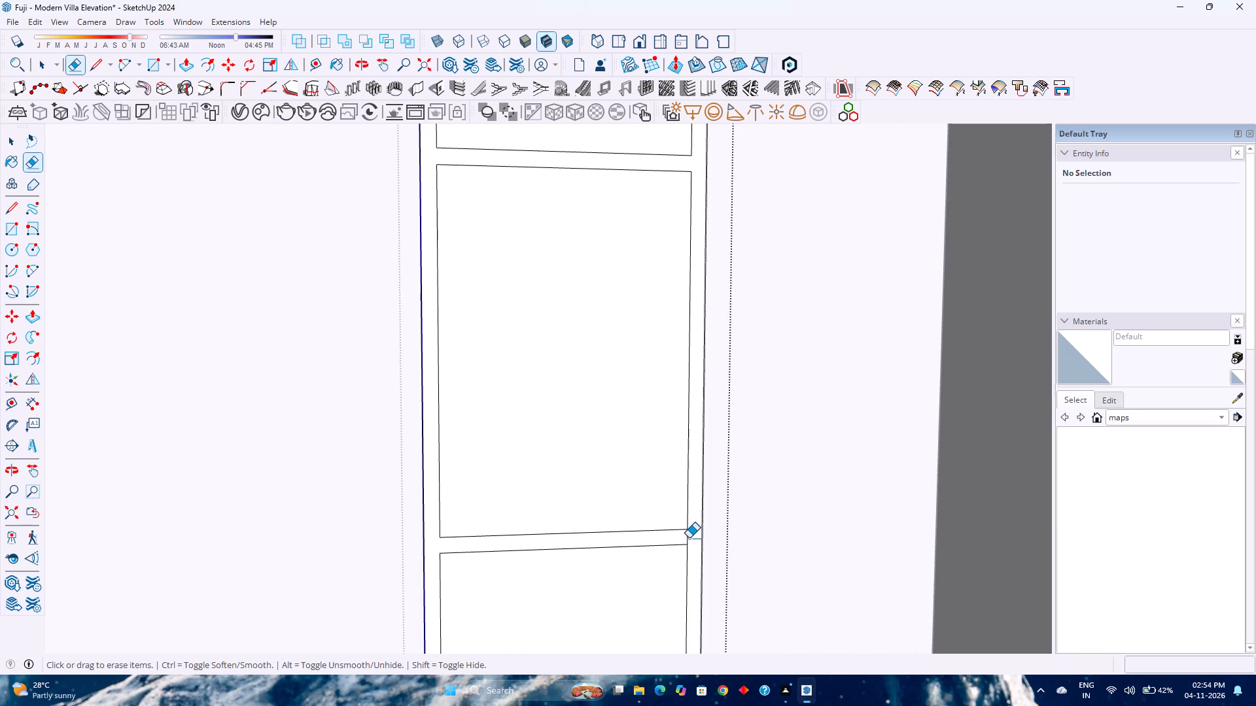
left_click(689, 538)
scroll(580, 516, "down", 13)
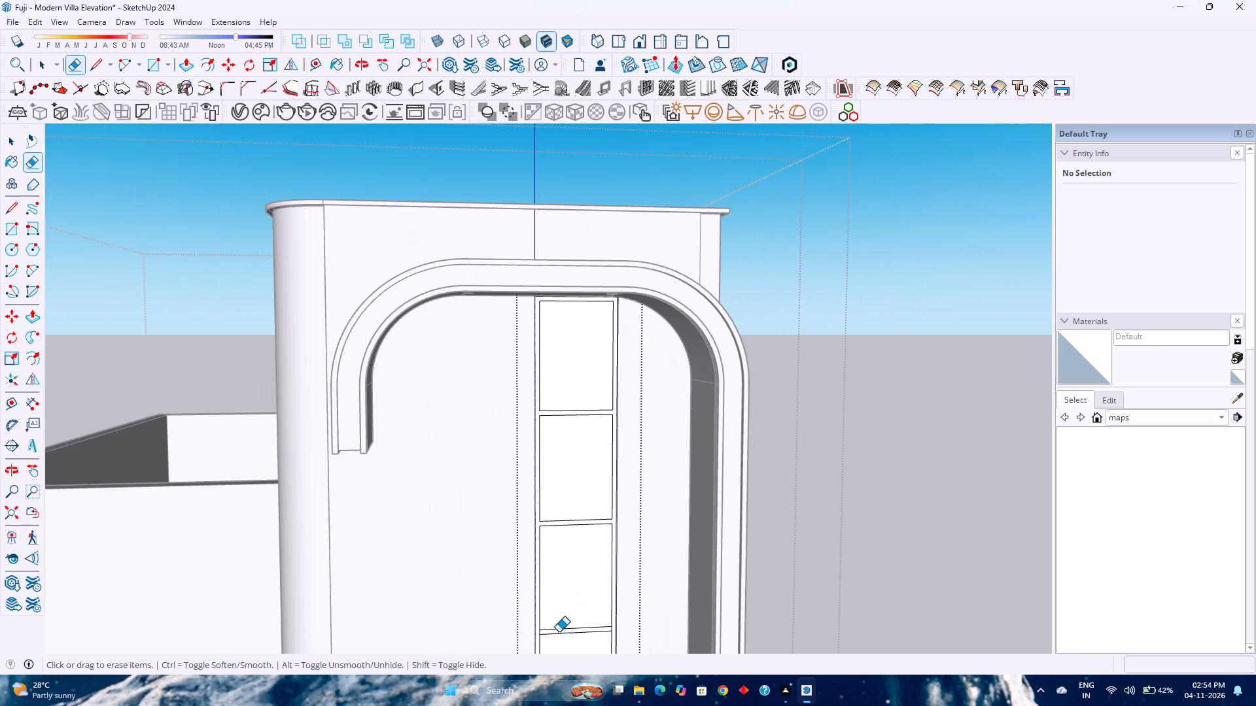
middle_click_drag(559, 643, 504, 502, "shift")
middle_click(503, 499, "shift")
scroll(495, 497, "up", 10)
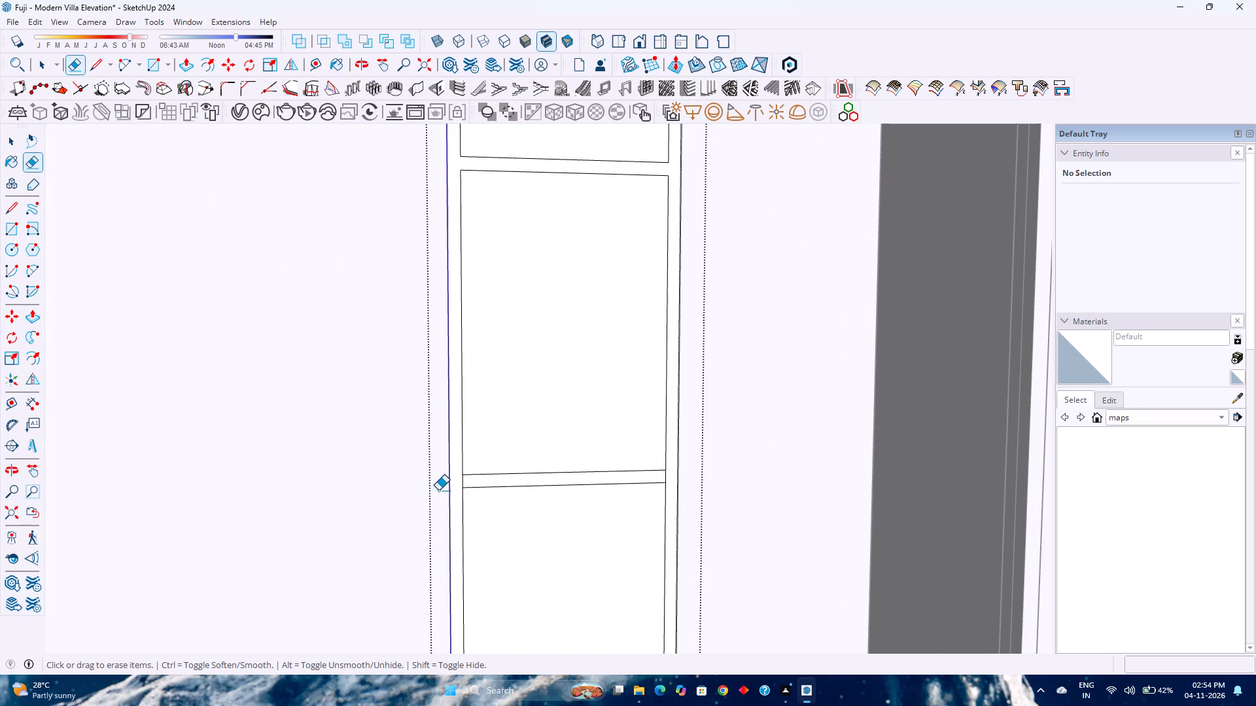
left_click(462, 482)
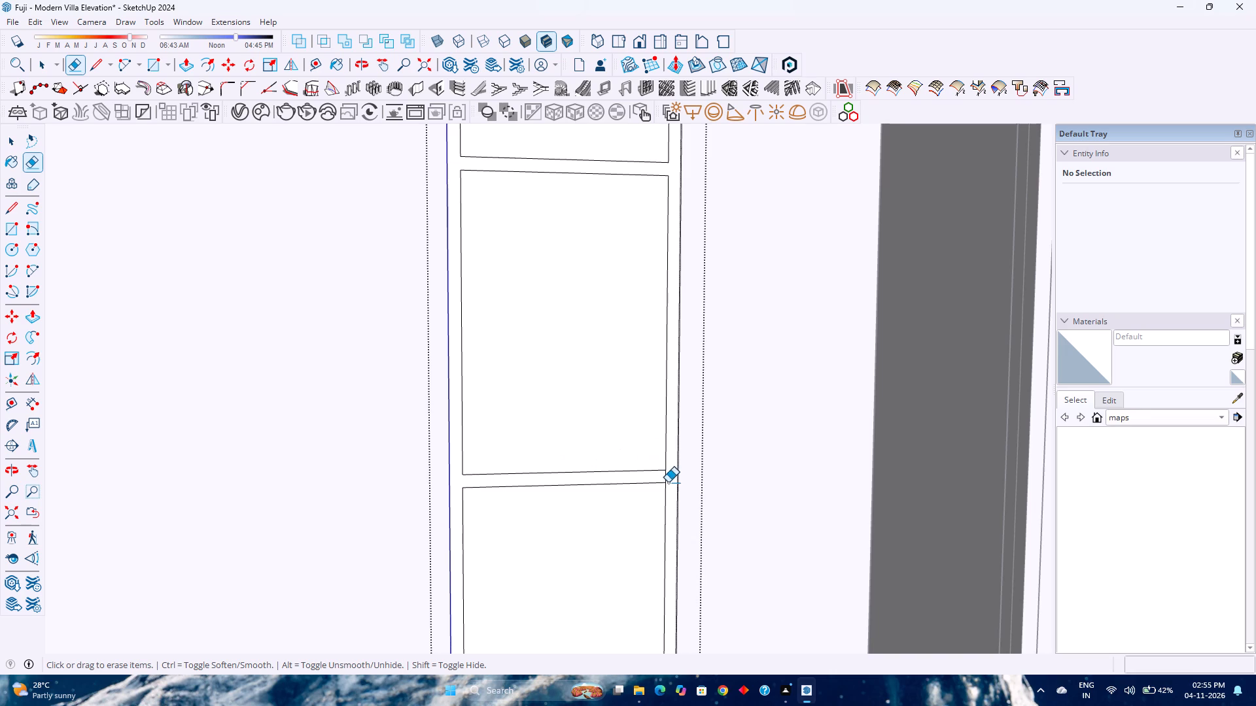
left_click(664, 476)
scroll(594, 445, "down", 11)
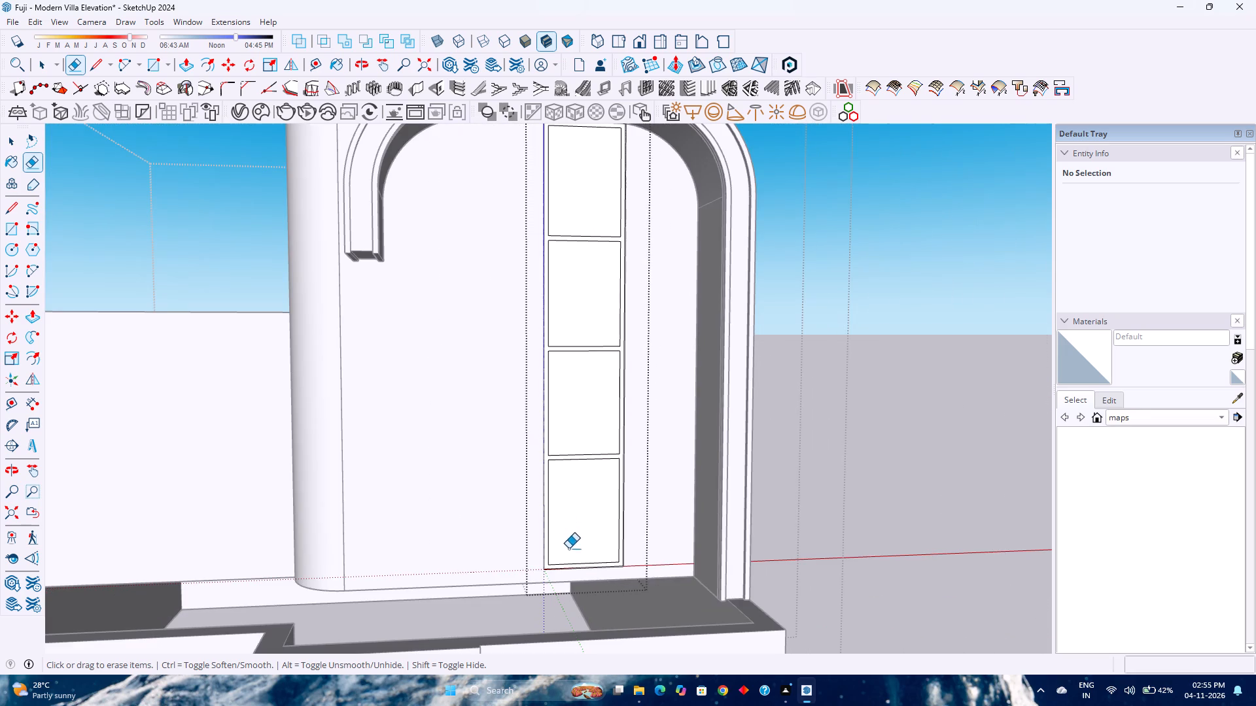
Make a group from the window frame's face and all its bounding edges, including the glazing bars.
key("space")
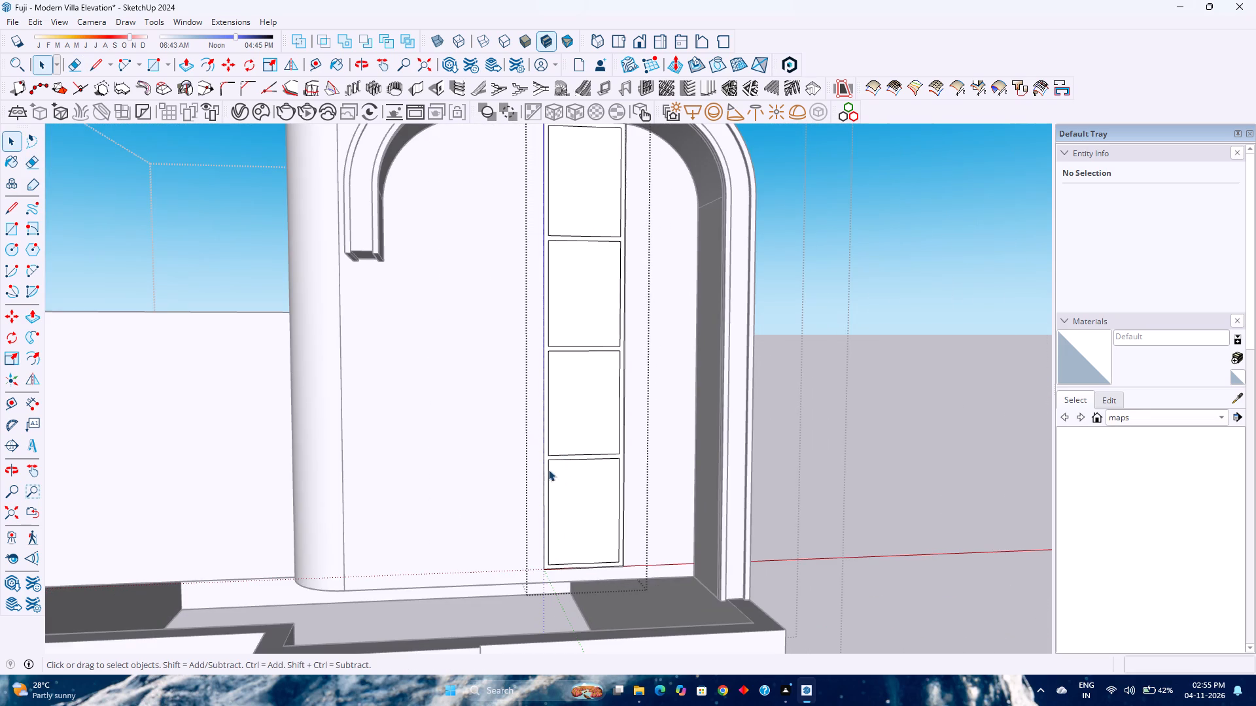
middle_click_drag(581, 445, 529, 524, "shift")
middle_click(529, 524, "shift")
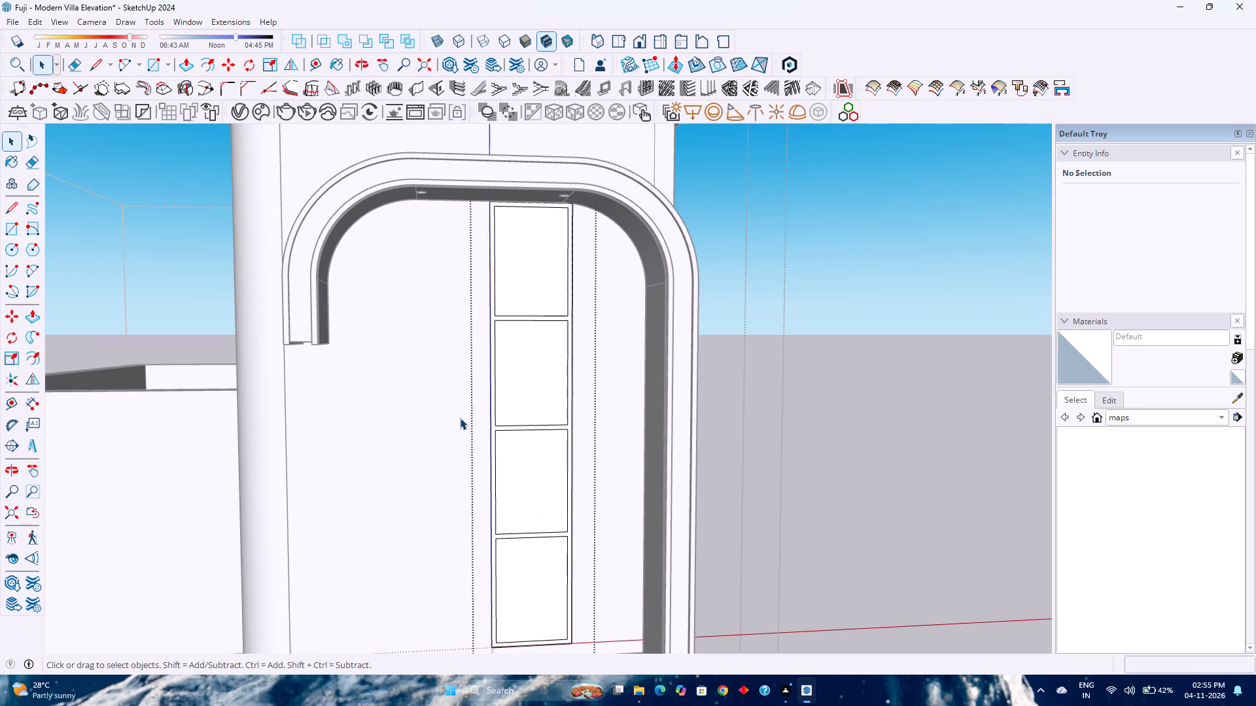
scroll(493, 466, "up", 3)
double_click(493, 466)
right_click(493, 466)
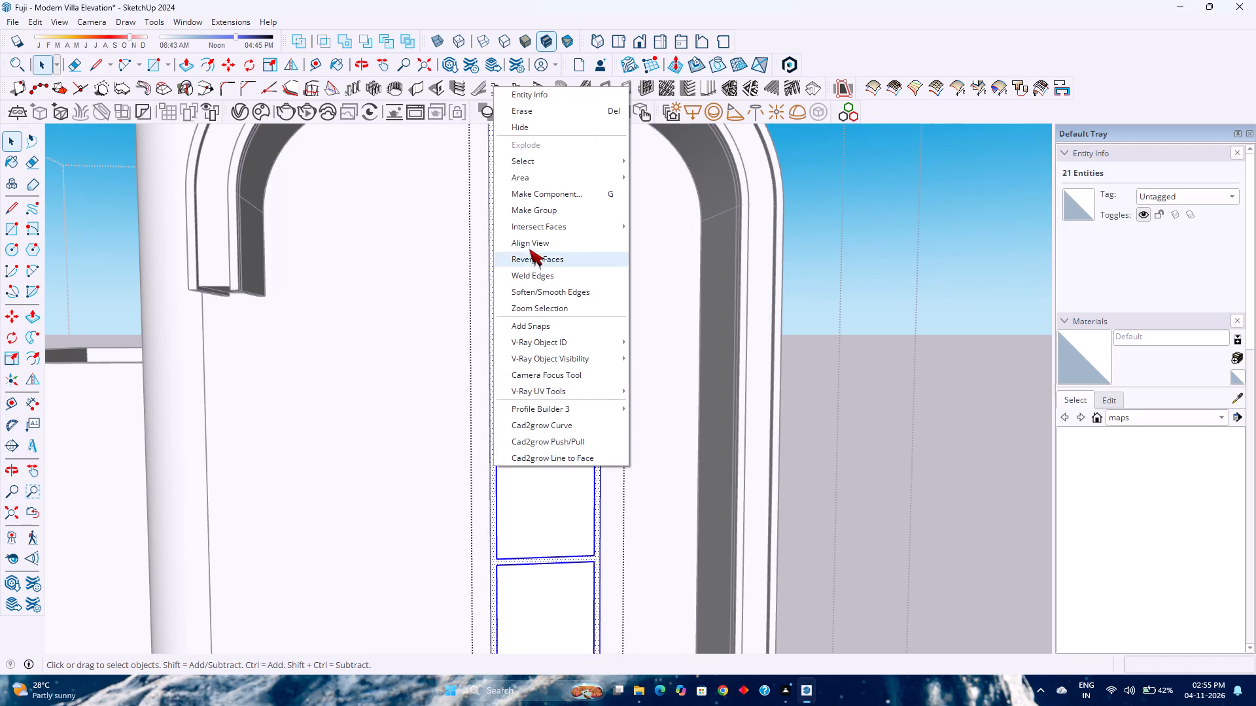
left_click(527, 211)
Delete the four pane faces between the glazing bars of the tall window.
left_click(561, 477)
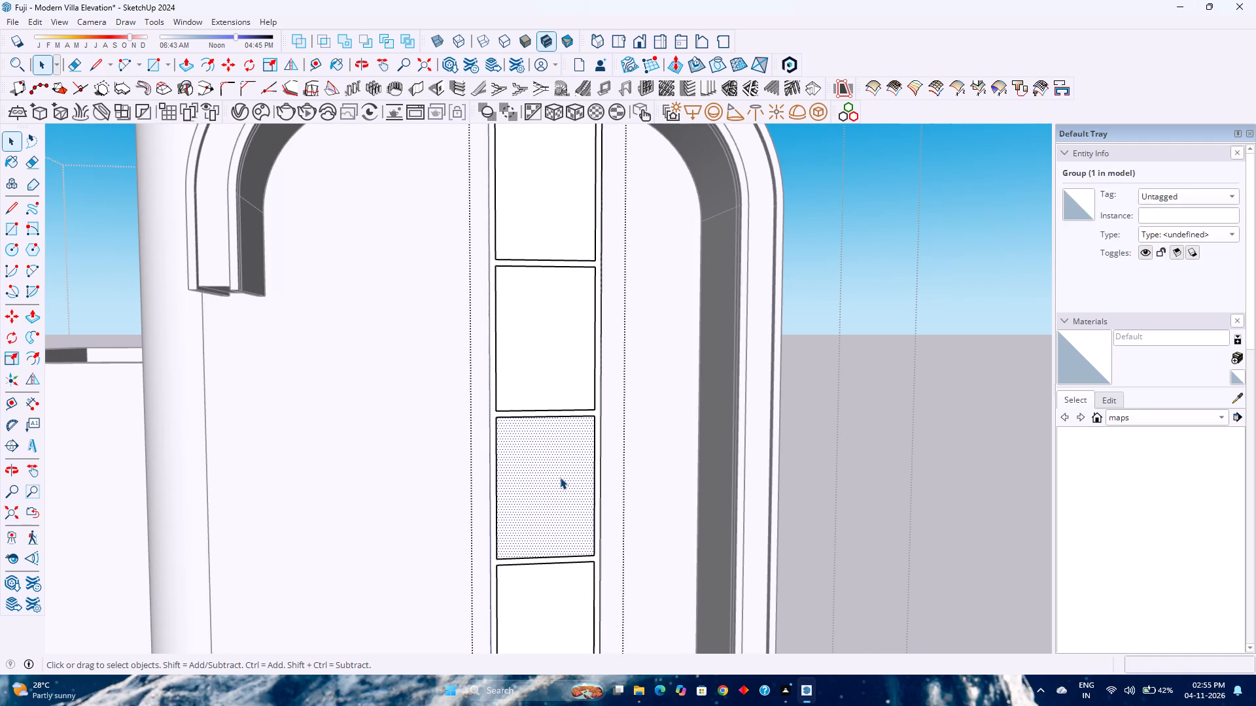
key("Delete")
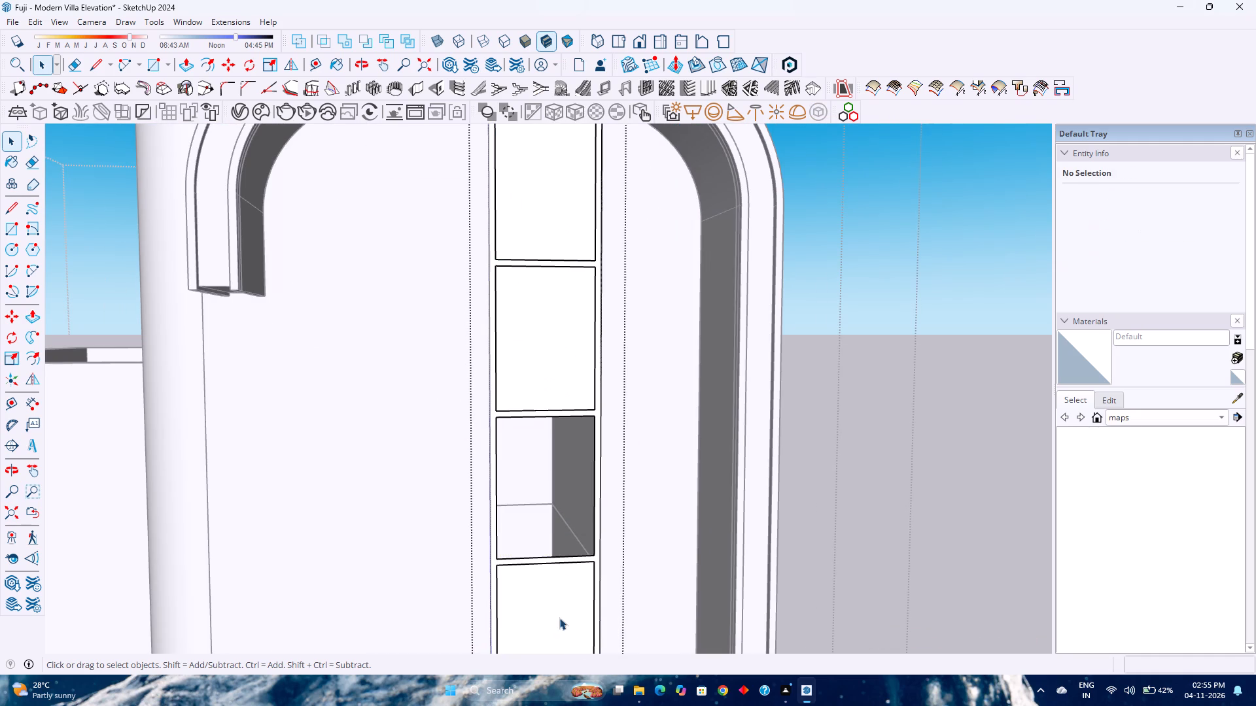
left_click(559, 618)
key("Delete")
left_click(534, 376)
key("Delete")
left_click(551, 246)
key("Delete")
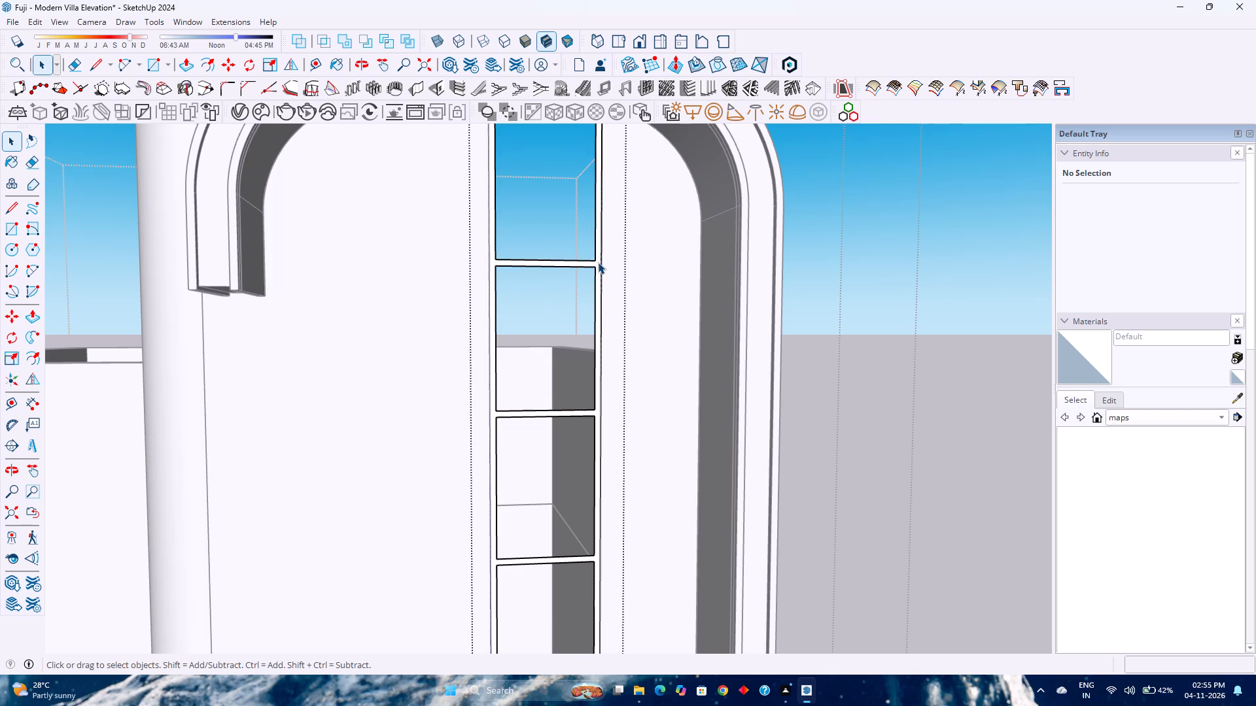
Open the tall window's frame group and extrude the frame face, including the glazing bars, by 2".
double_click(598, 261)
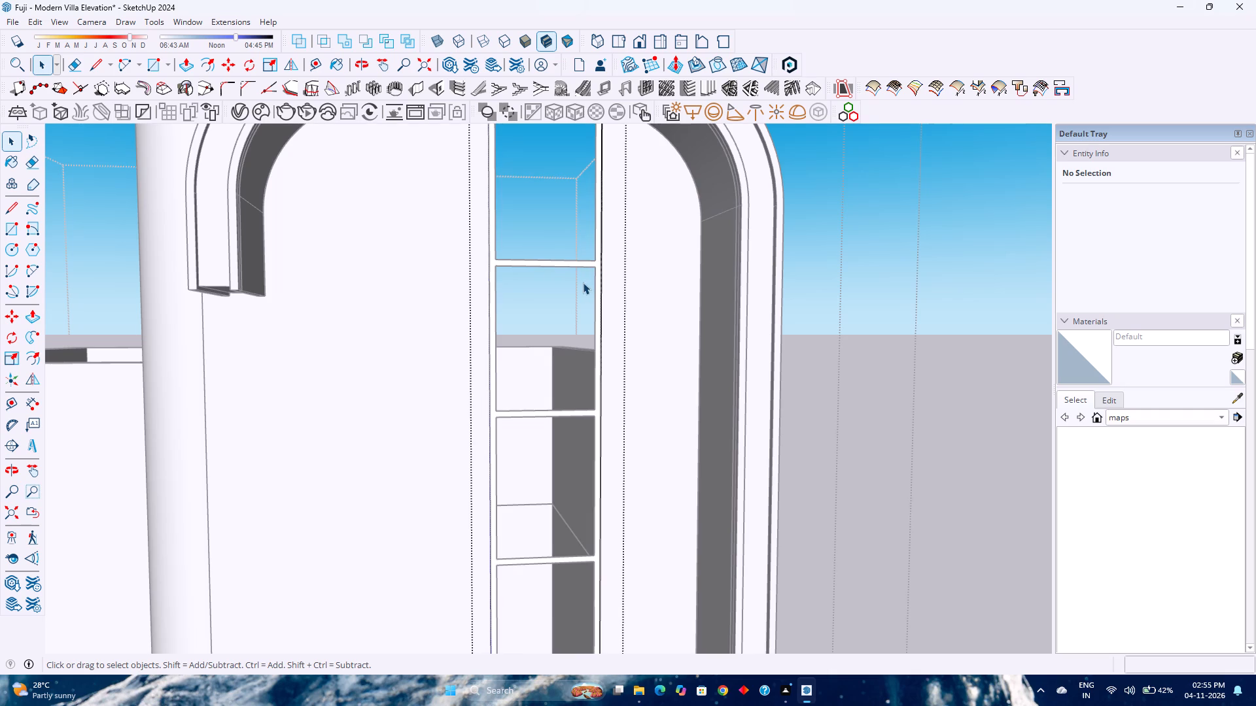
key("p")
left_click(593, 266)
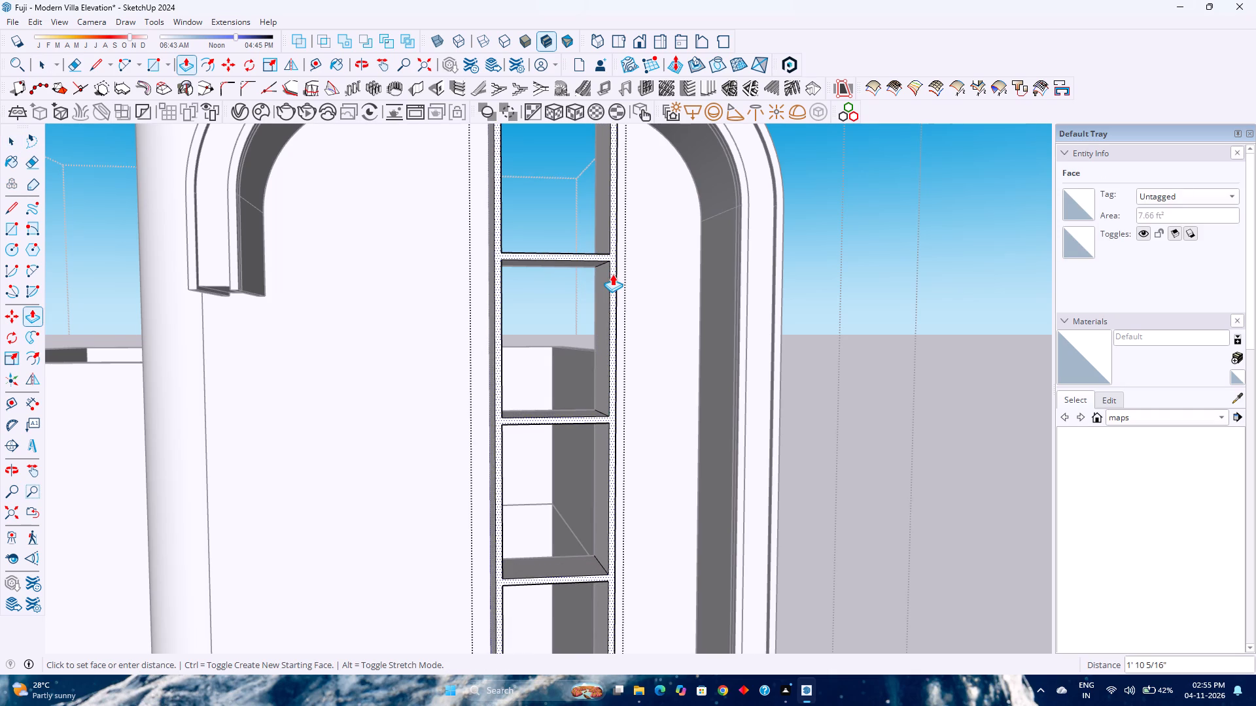
key("2")
key("Return")
key("space")
Draw a rectangle filling the lowest pane opening of the tall window, from corner to opposite corner.
scroll(584, 325, "down", 3)
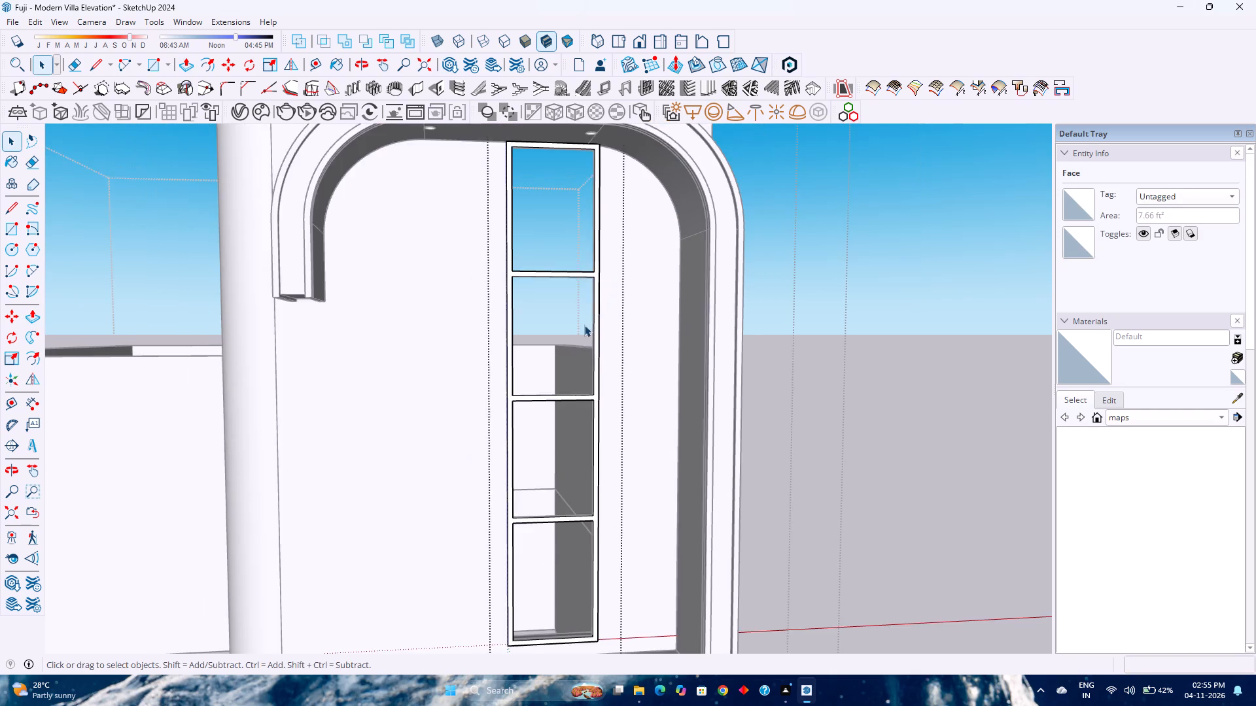
middle_click_drag(580, 377, 557, 253, "shift")
middle_click(557, 246, "shift")
scroll(563, 263, "down", 1)
middle_click_drag(563, 263, 602, 434, "shift")
middle_click(602, 435, "shift")
scroll(586, 399, "down", 2)
middle_click_drag(585, 389, 582, 403, "shift")
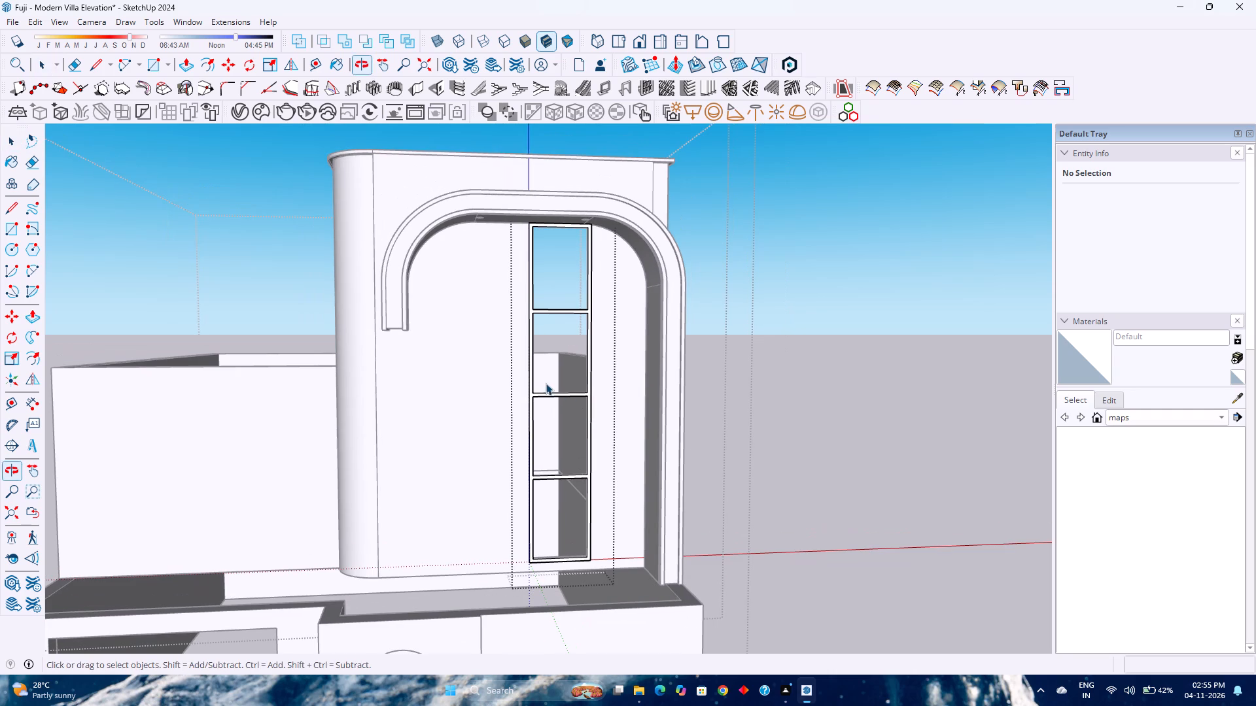
key("r")
scroll(542, 503, "up", 2)
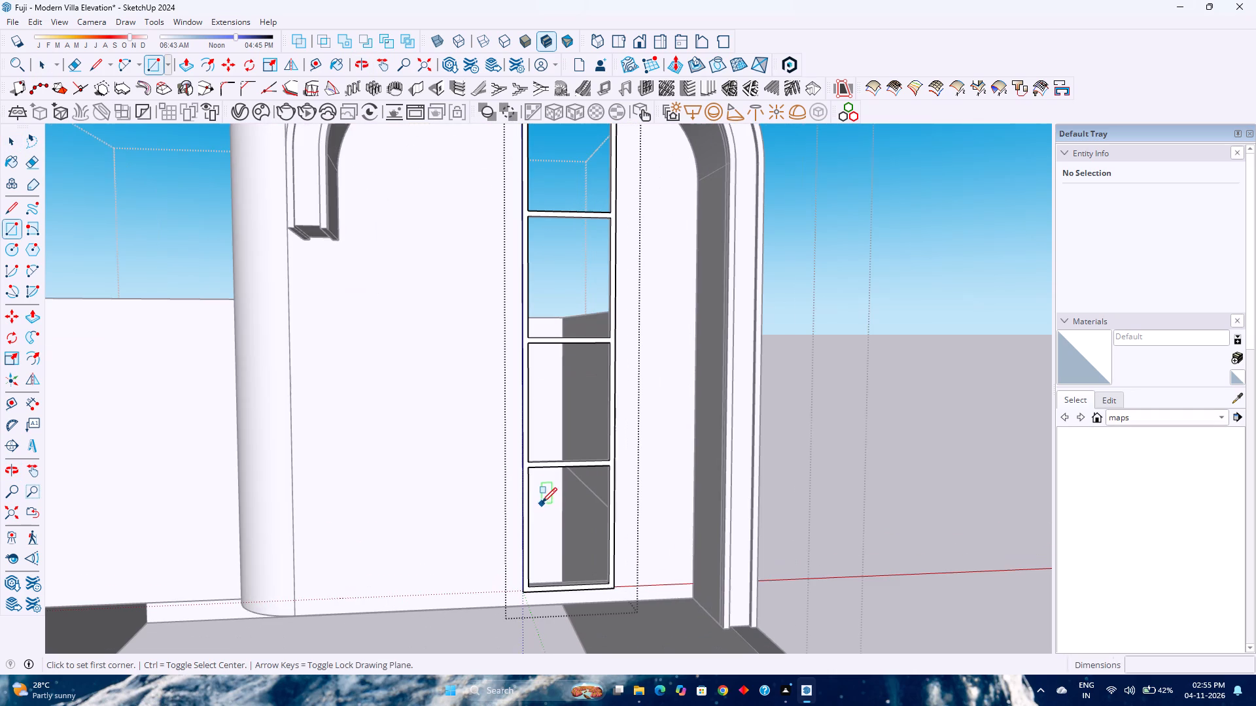
left_click(531, 471)
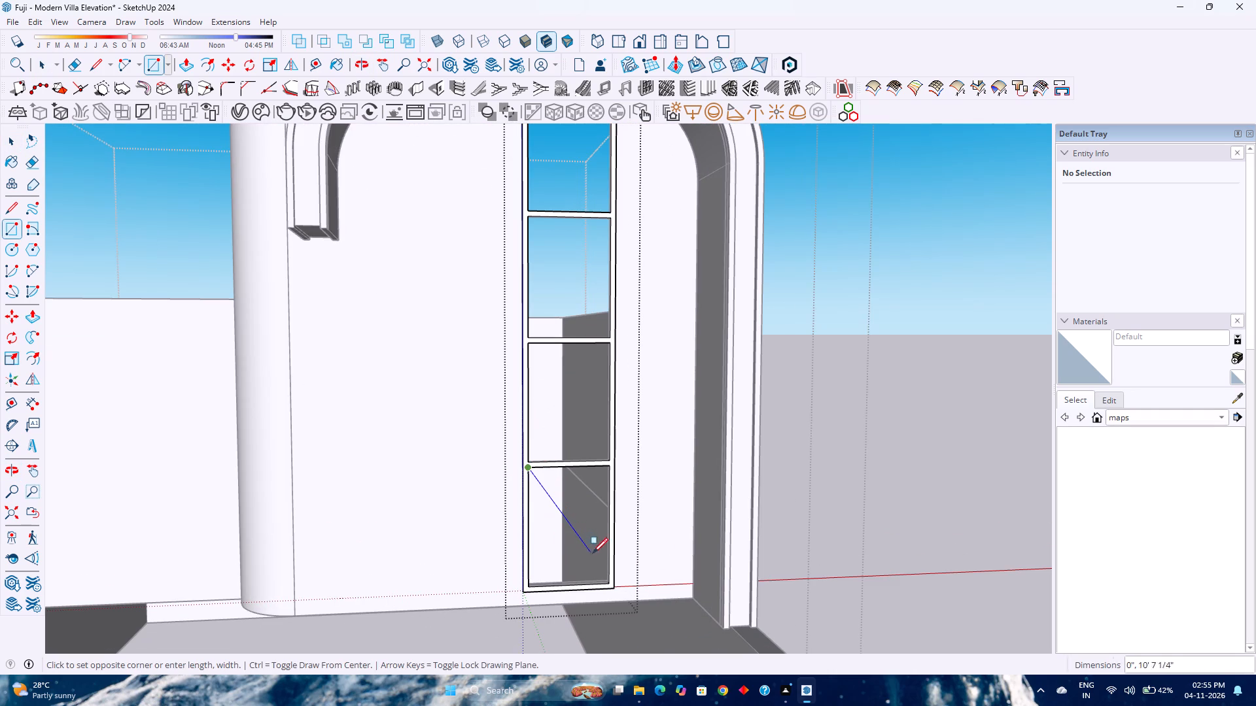
left_click(608, 579)
key("space")
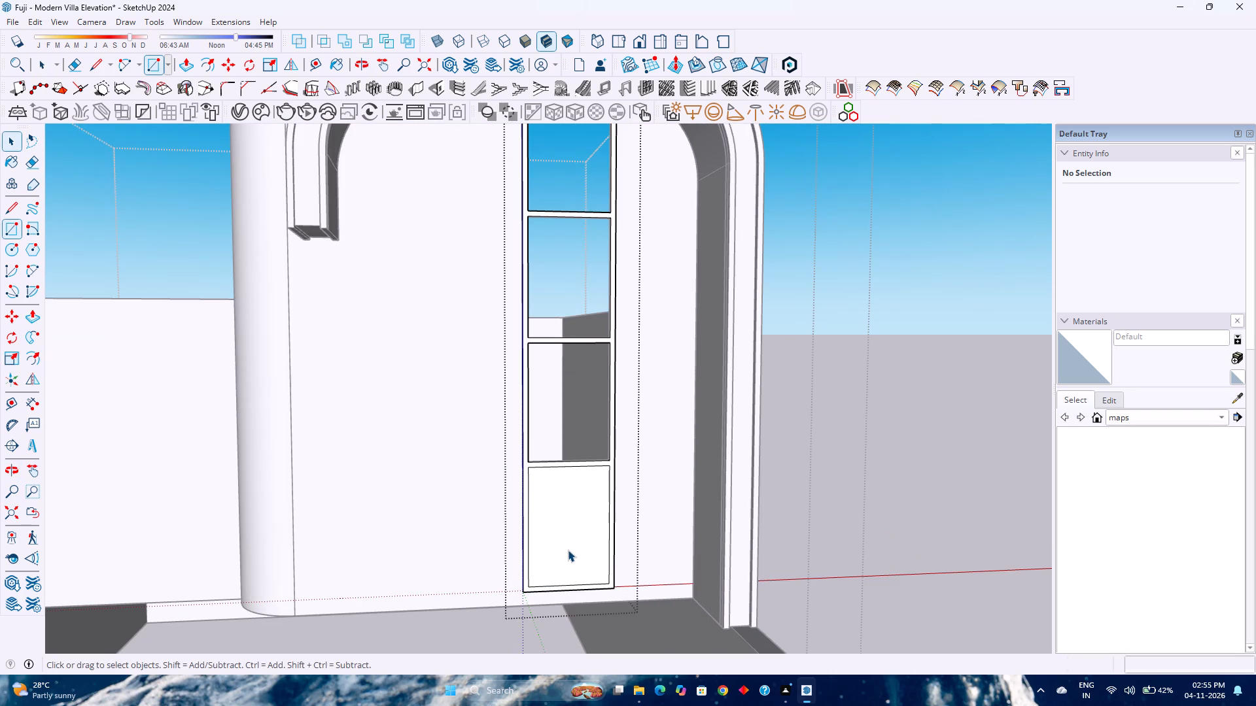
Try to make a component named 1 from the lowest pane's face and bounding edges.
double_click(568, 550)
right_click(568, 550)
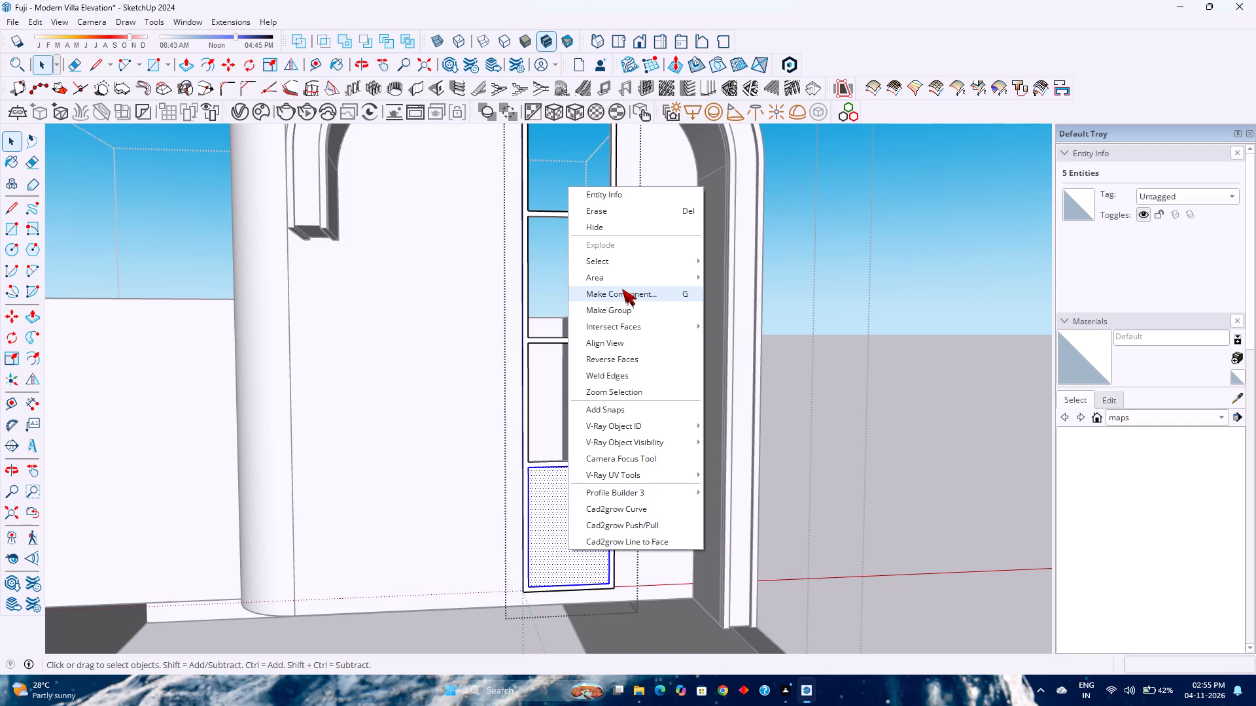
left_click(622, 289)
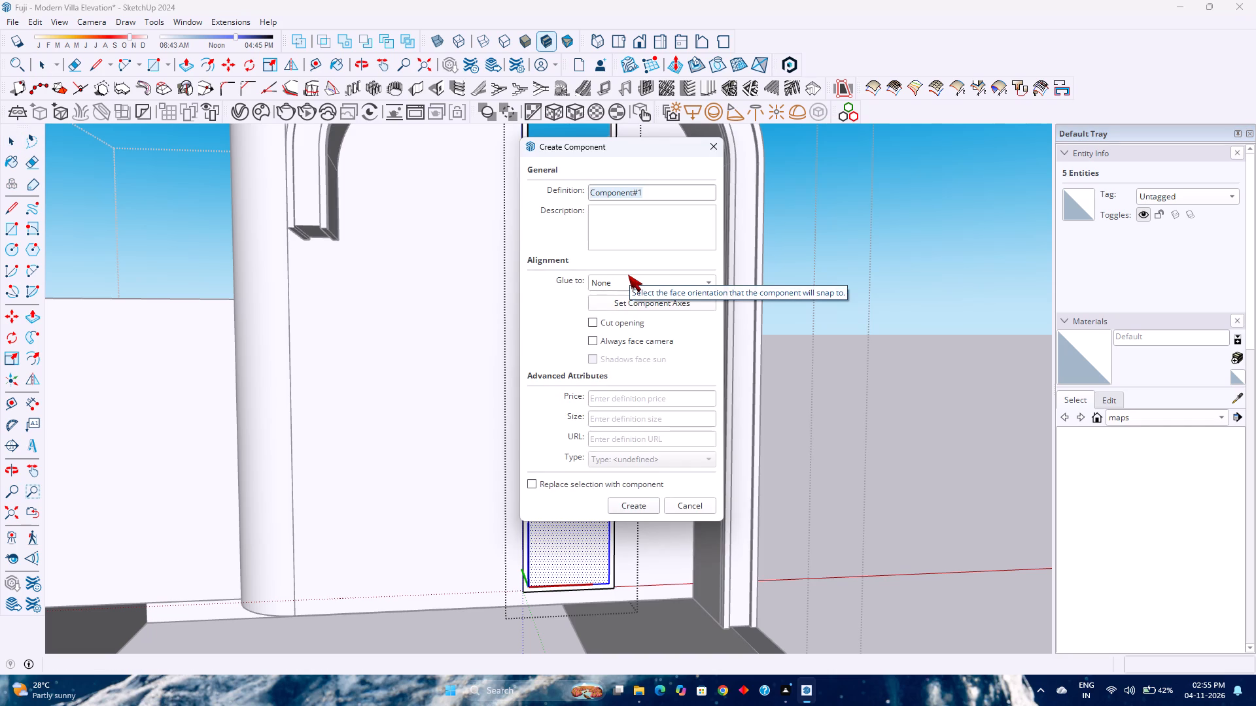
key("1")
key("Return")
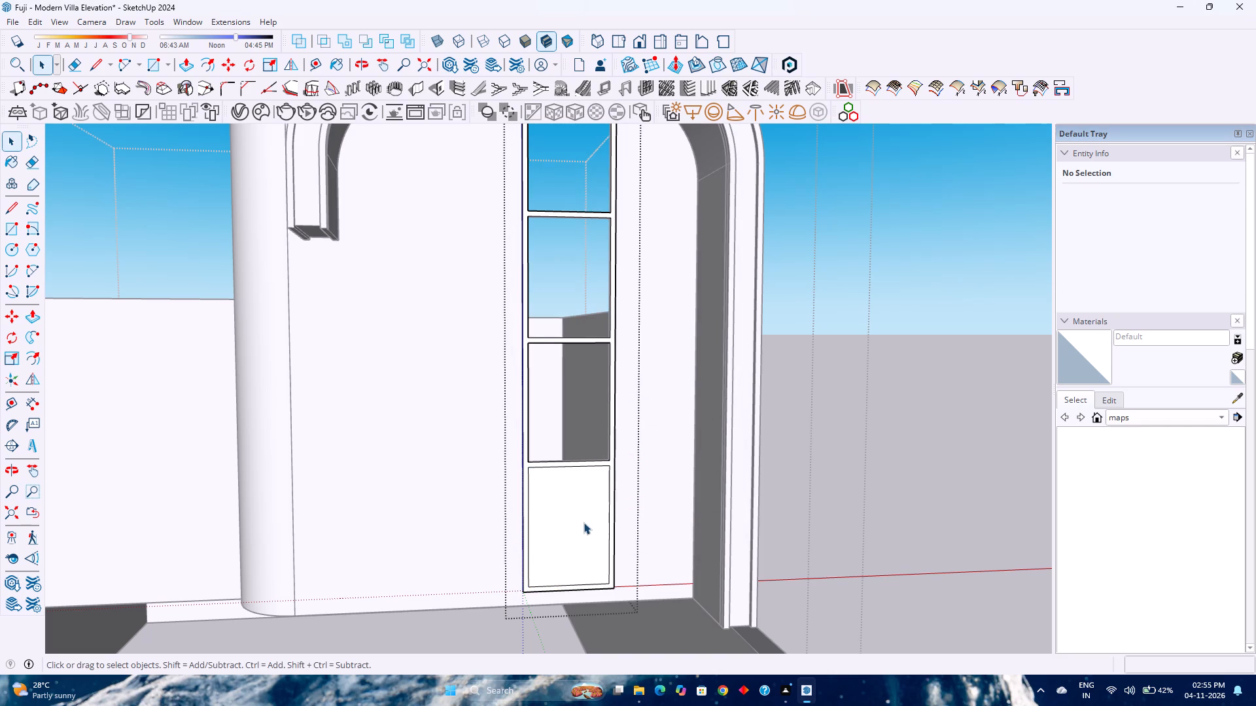
Make a group from the lowest pane's face and its bounding edges.
double_click(584, 522)
right_click(584, 522)
left_click(657, 279)
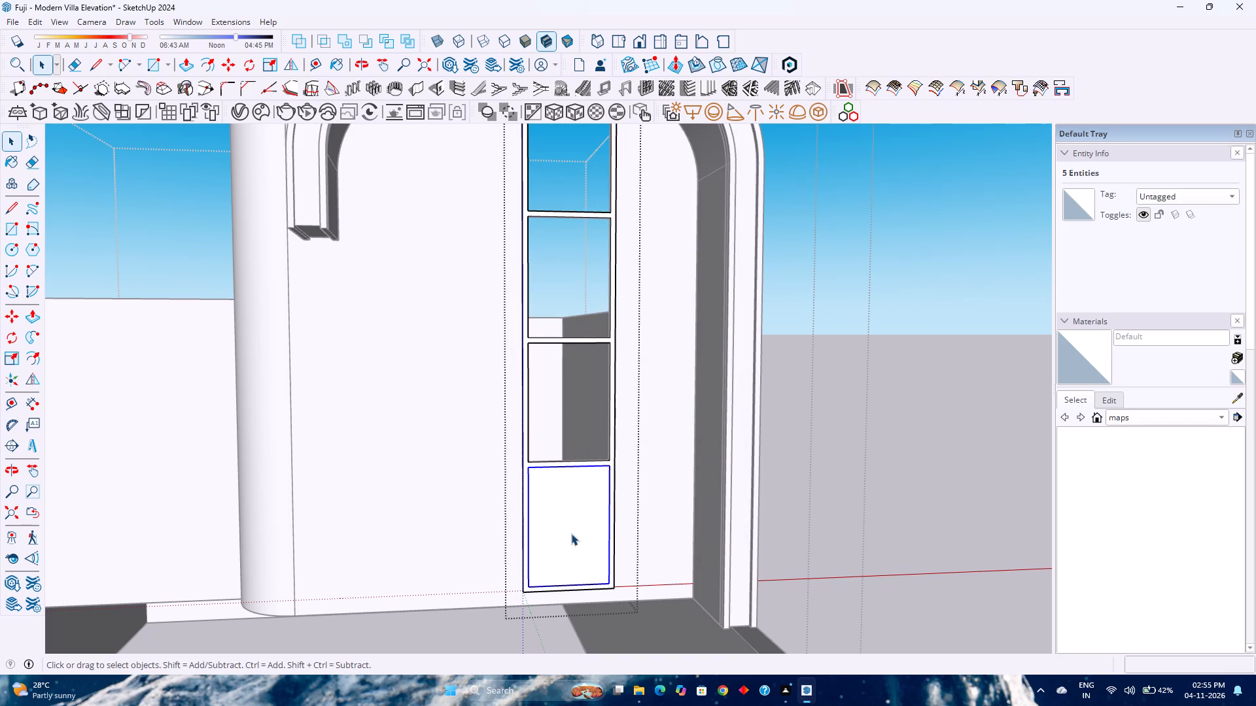
right_click(571, 533)
left_click(660, 297)
right_click(578, 502)
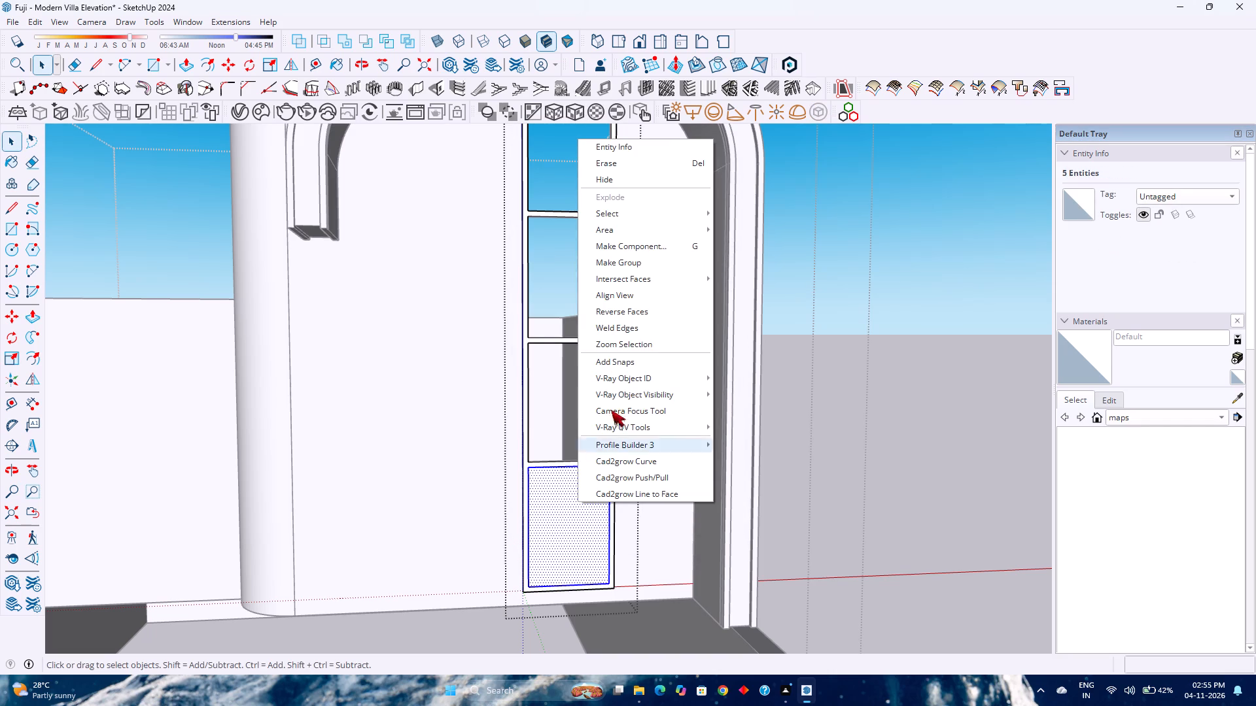
left_click(655, 262)
Convert the lowest pane's group into a component named 1, replacing the existing definition of that name.
right_click(574, 538)
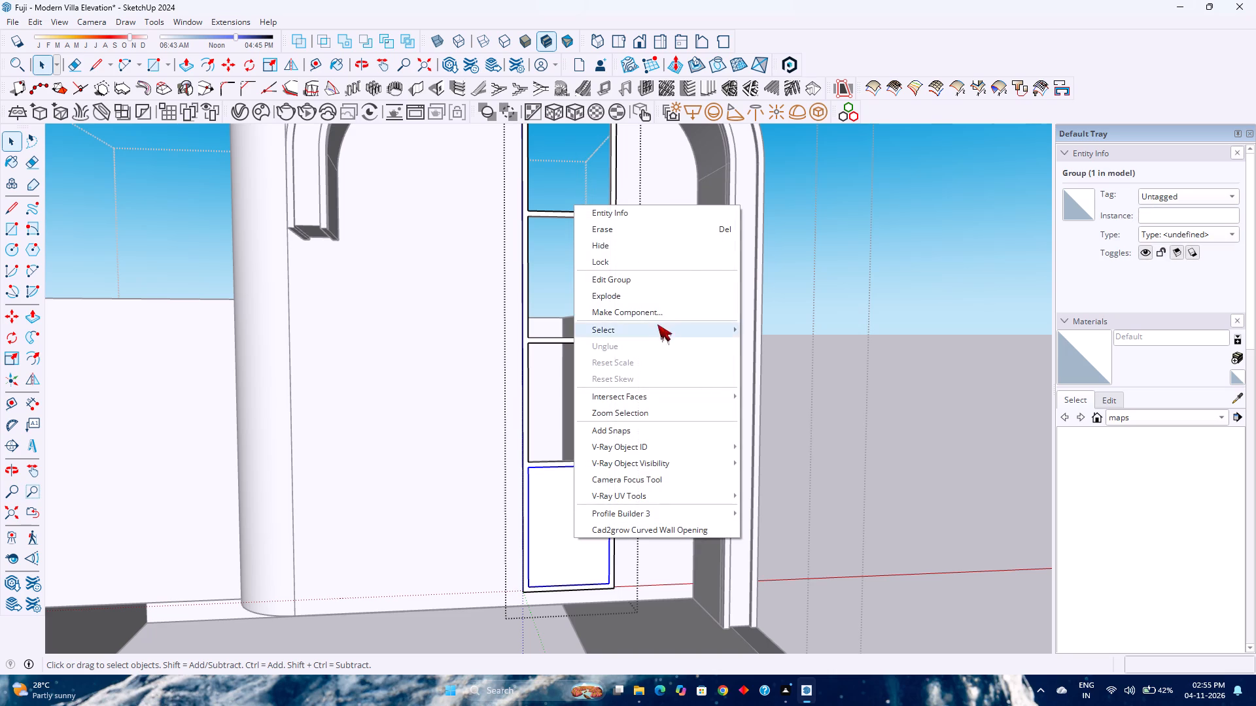
left_click(657, 316)
key("1")
key("Return")
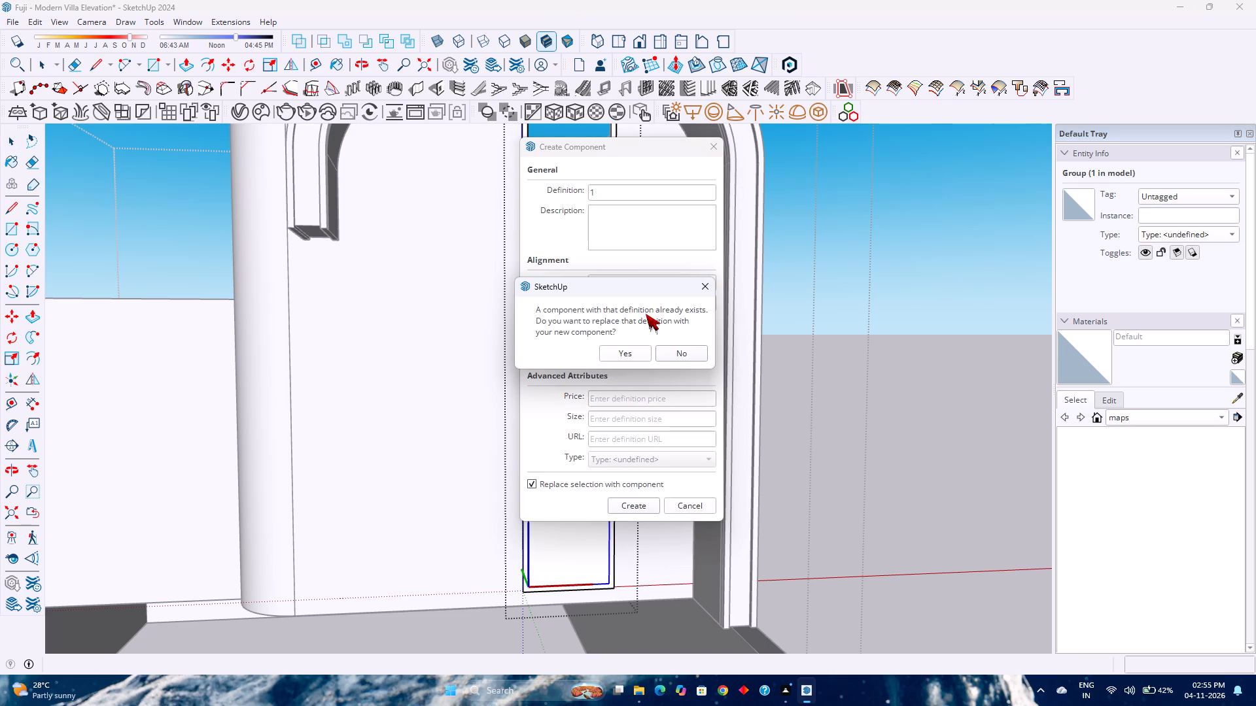
left_click(615, 353)
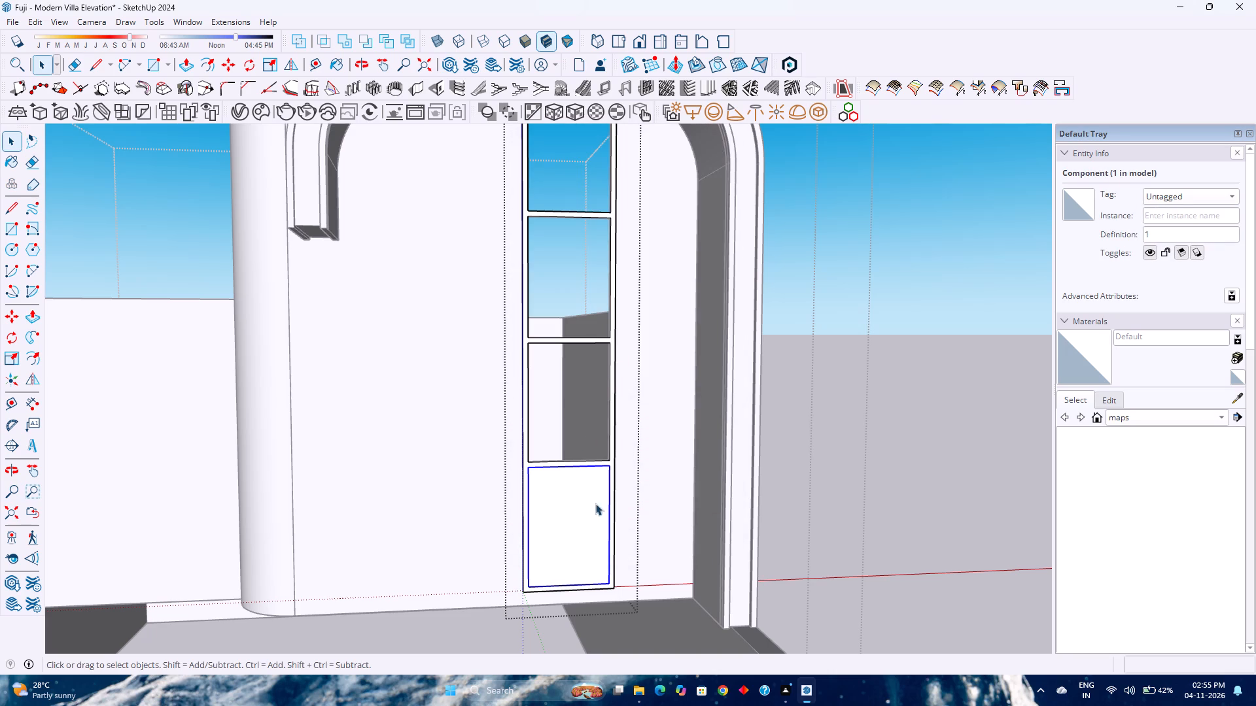
Copy the lowest pane component straight up into the topmost opening of the window frame.
key("m")
left_click(609, 579)
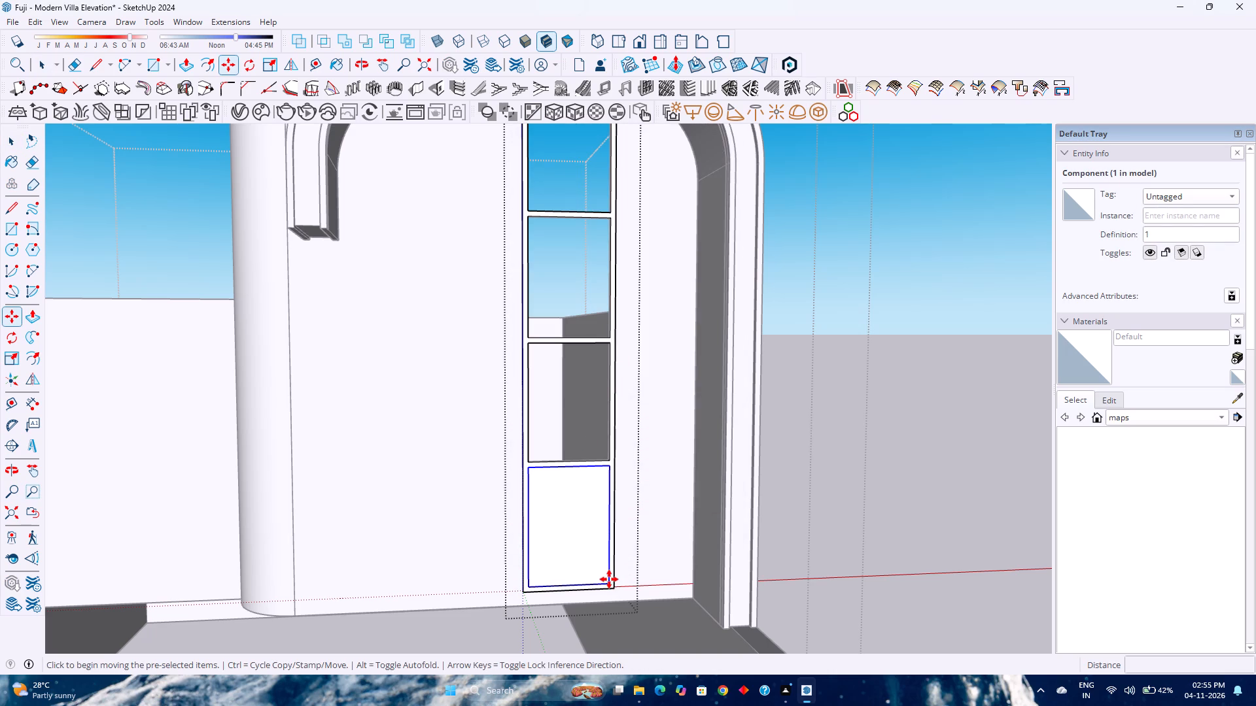
middle_click_drag(606, 467, 623, 594, "shift")
middle_click(623, 594, "shift")
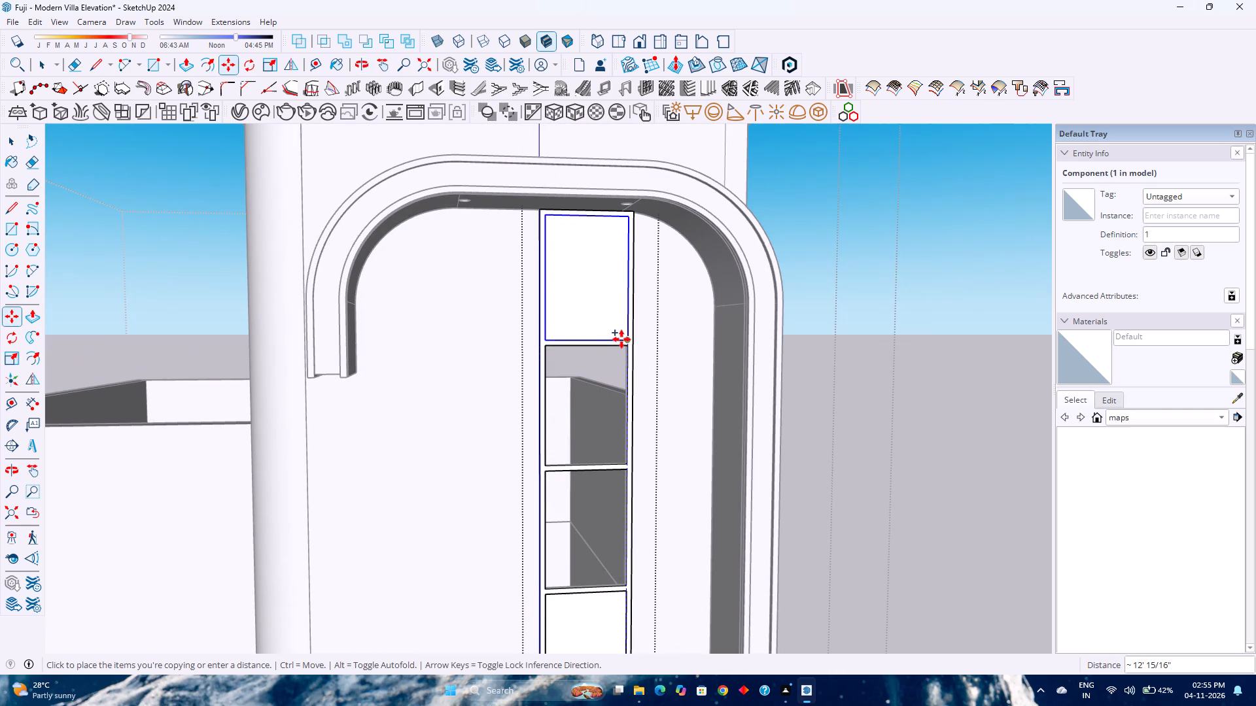
left_click(624, 339)
Copy the topmost pane about 4' down into the second opening from the top, aligning its lower corner.
scroll(627, 346, "up", 2)
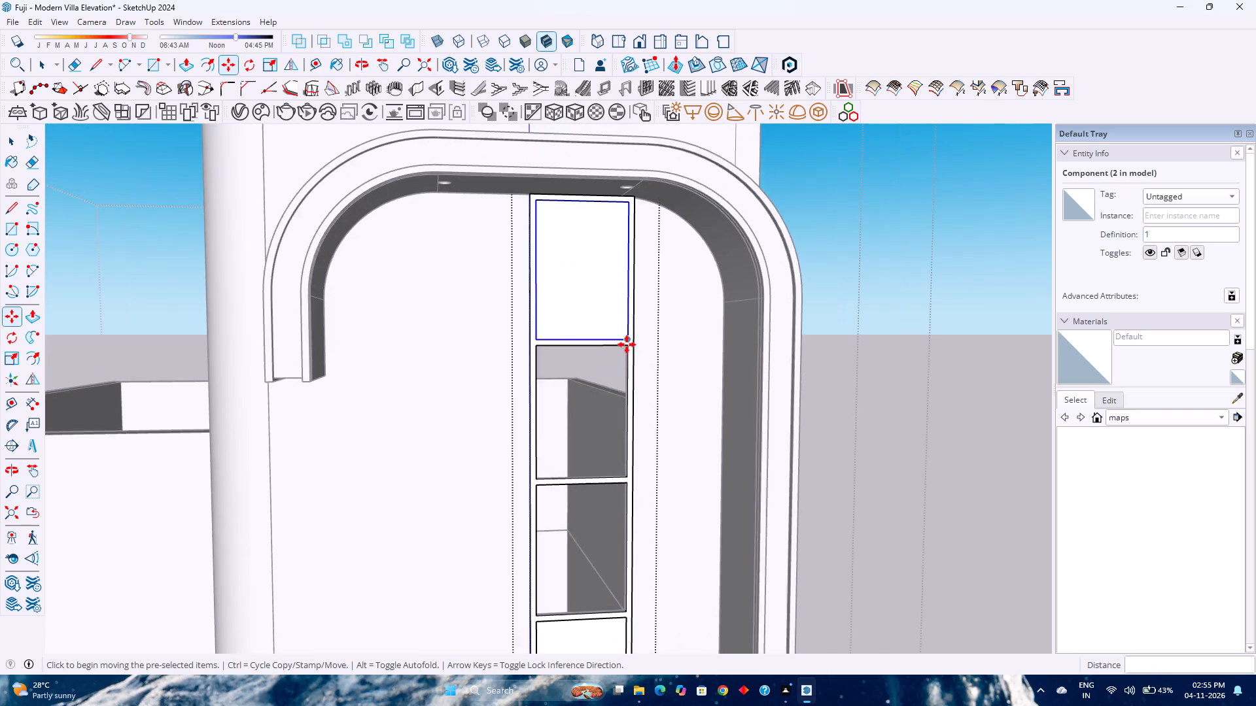
scroll(627, 345, "up", 5)
left_click(629, 335)
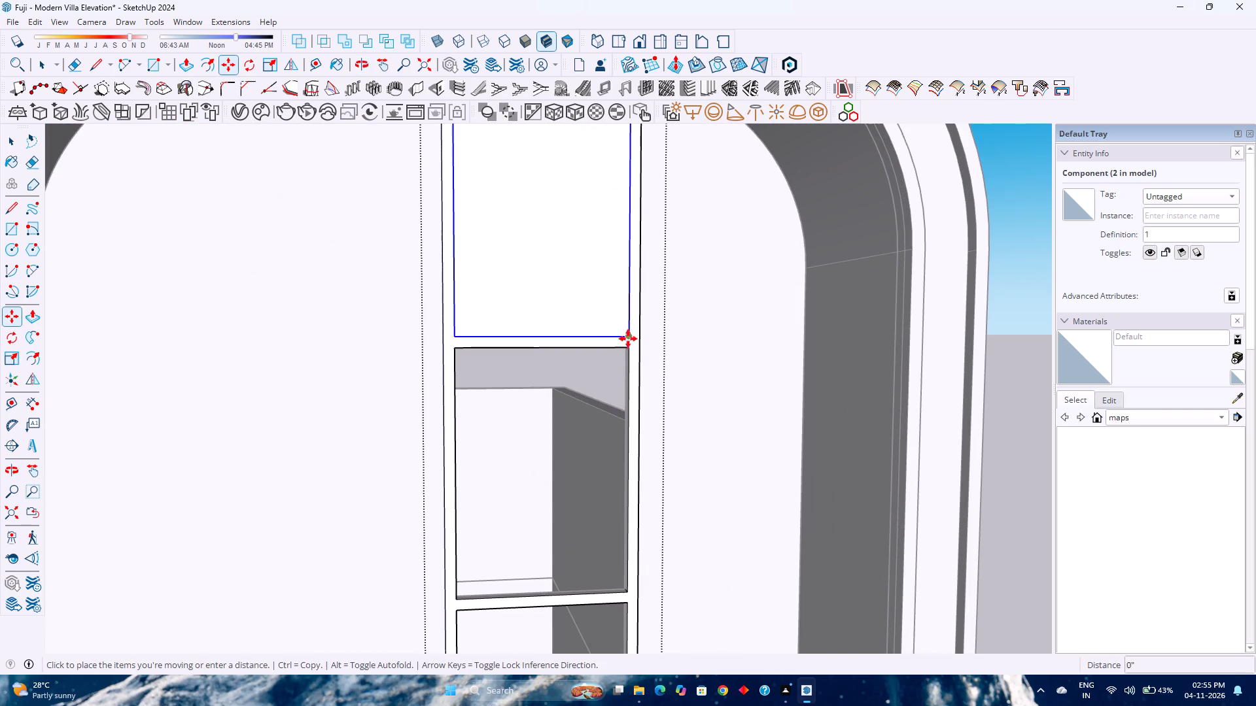
left_click(630, 592)
Scale the second pane from its upper edge by about 0.98 to fit its opening between the glazing bars.
middle_click_drag(629, 592, 610, 546, "shift")
middle_click(610, 546)
key("s")
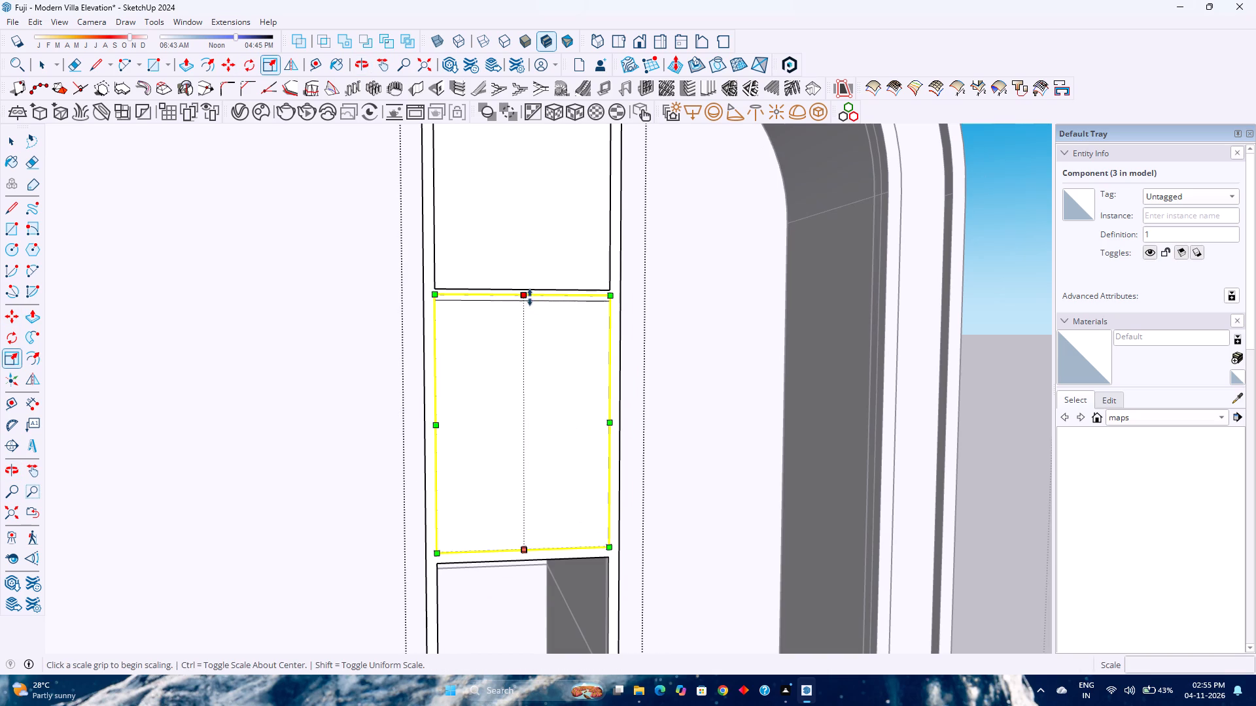
left_click(524, 297)
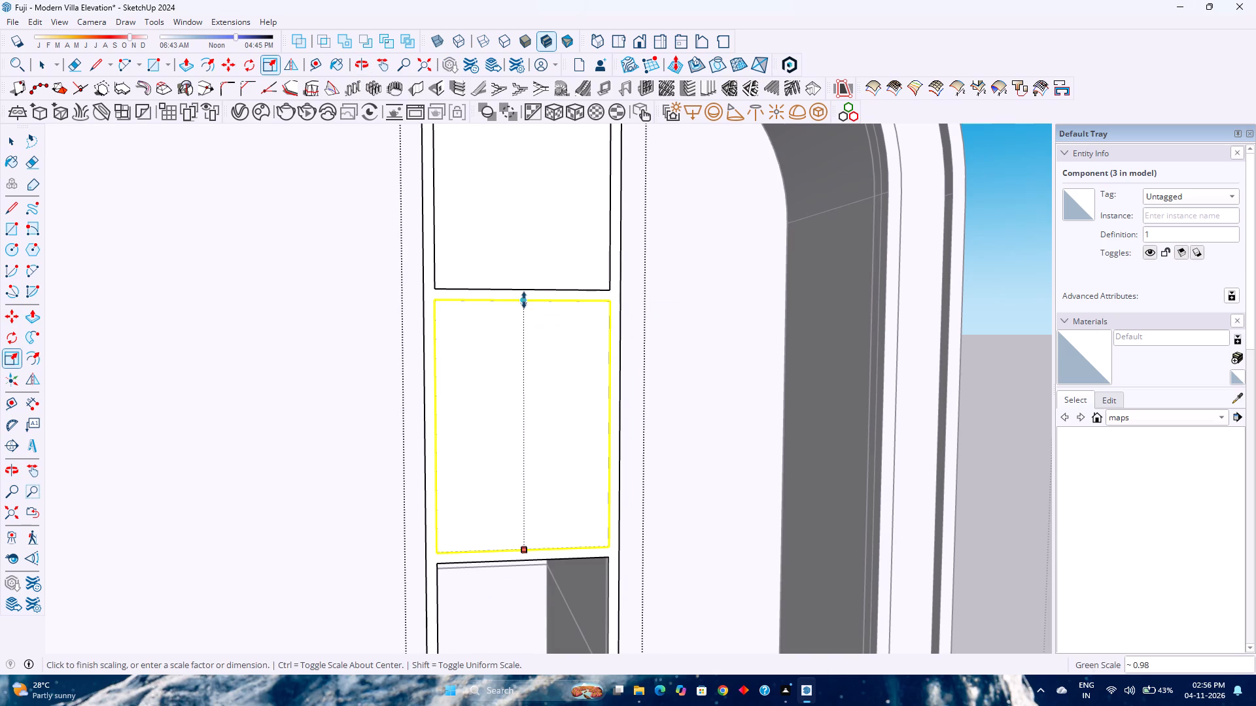
left_click(524, 300)
Copy the scaled second pane straight down into the remaining empty third opening, aligning its lower corner.
key("m")
left_click(614, 546)
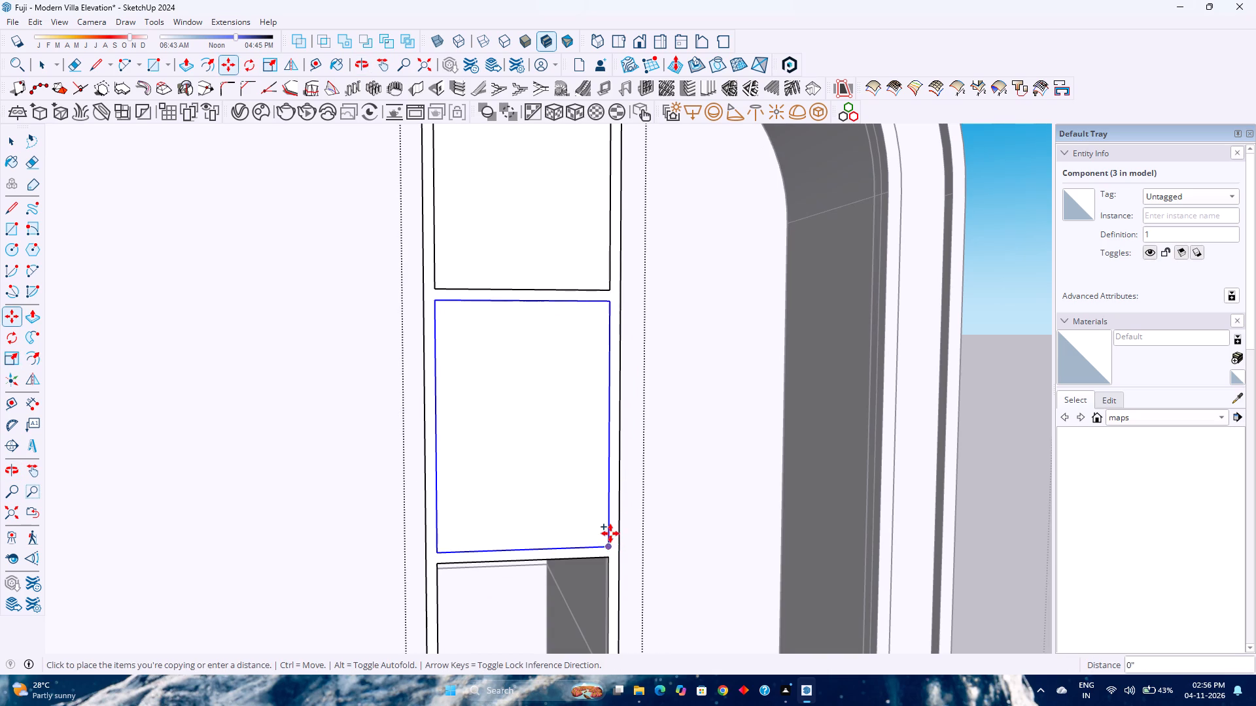
scroll(610, 533, "down", 3)
middle_click_drag(612, 553, 595, 473, "shift")
middle_click_drag(595, 458, 595, 452, "shift")
middle_click(568, 567, "shift")
middle_click_drag(568, 567, 572, 465, "shift")
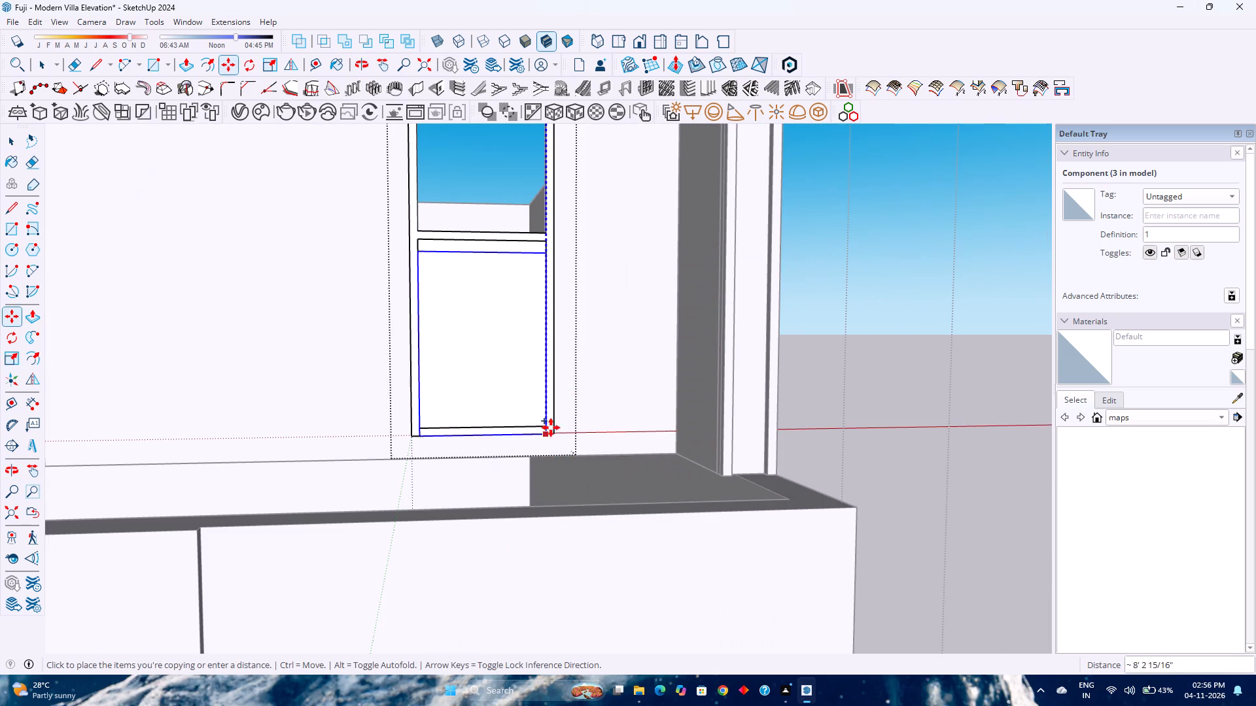
middle_click(551, 428, "shift")
middle_click_drag(551, 428, 652, 605, "shift")
middle_click(652, 605, "shift")
scroll(567, 429, "down", 2)
middle_click_drag(529, 346, 542, 352, "shift")
middle_click_drag(543, 356, 546, 558, "shift")
middle_click(546, 558, "shift")
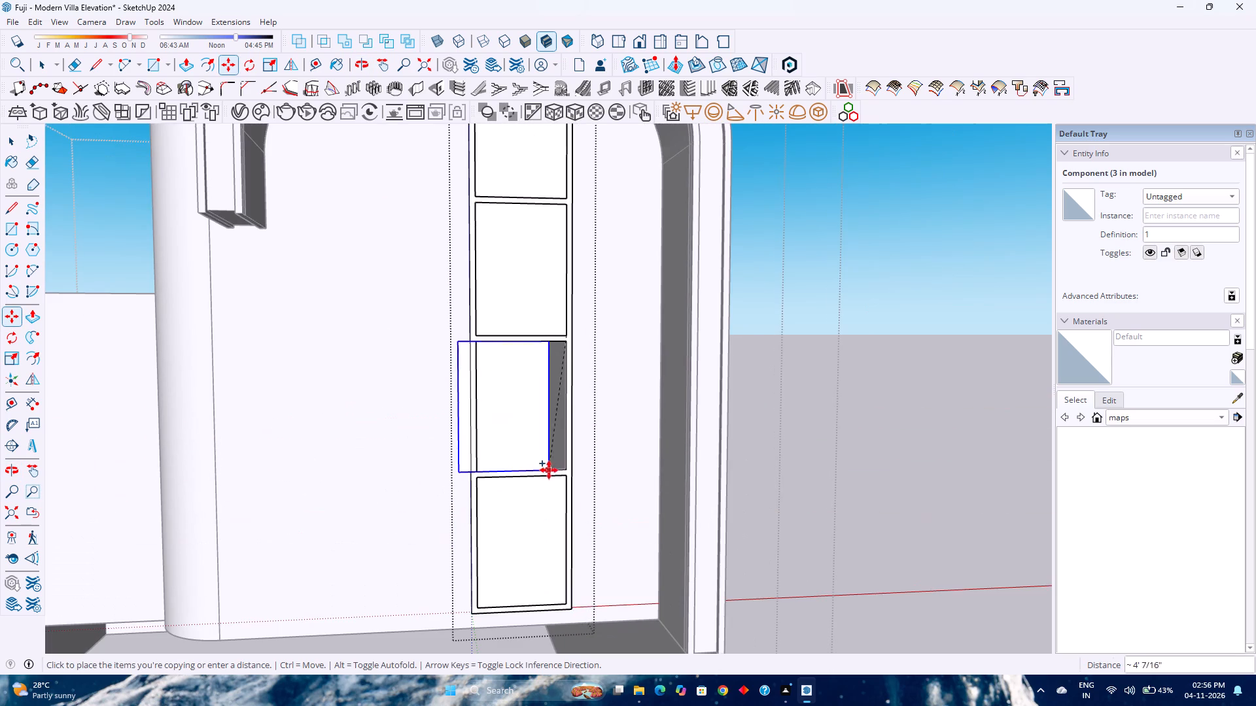
left_click(568, 466)
key("space")
Paint all four window panes with the Mirror 02 material from the Glass and Mirrors collection.
scroll(548, 439, "down", 3)
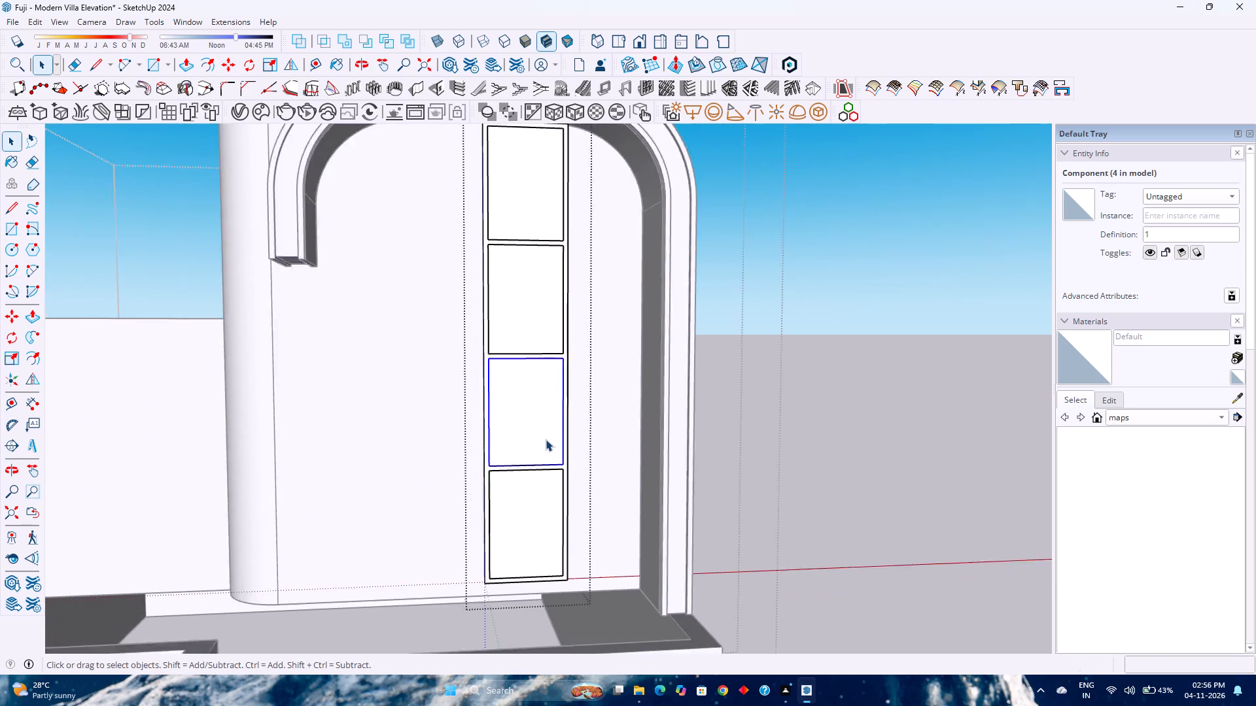
middle_click_drag(546, 437, 563, 499, "shift")
middle_click(563, 499)
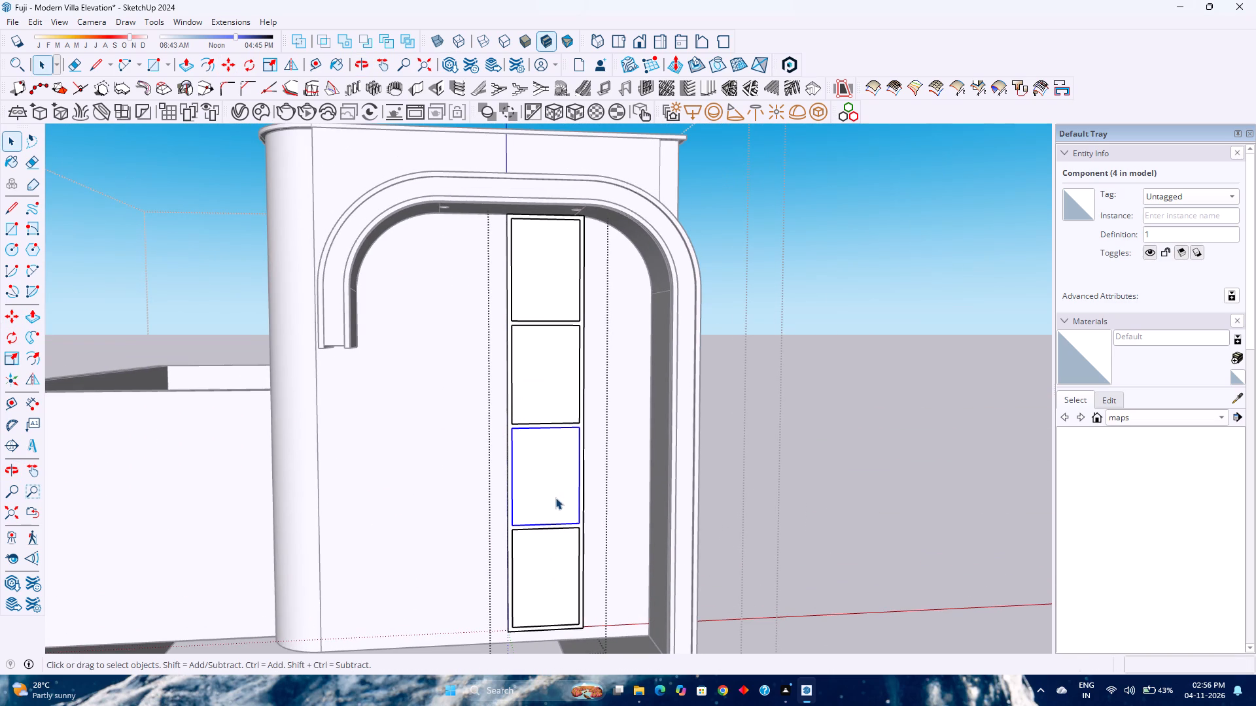
double_click(538, 597)
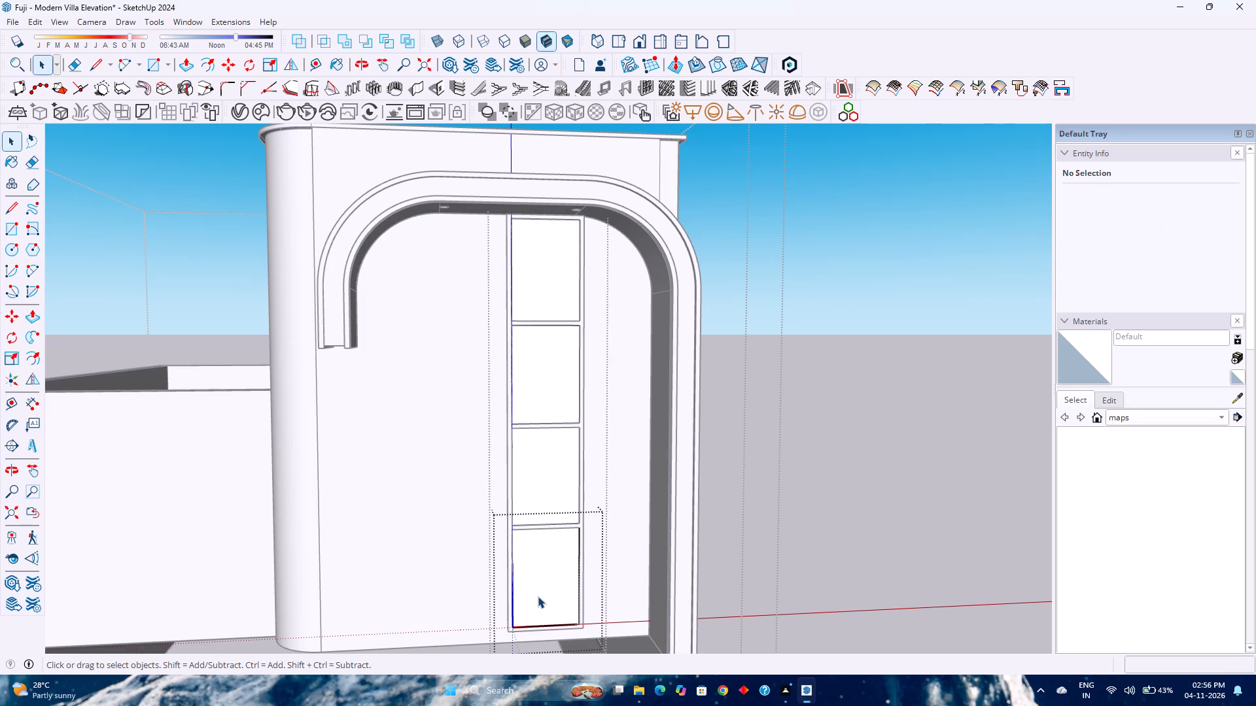
key("Escape")
left_click(536, 593)
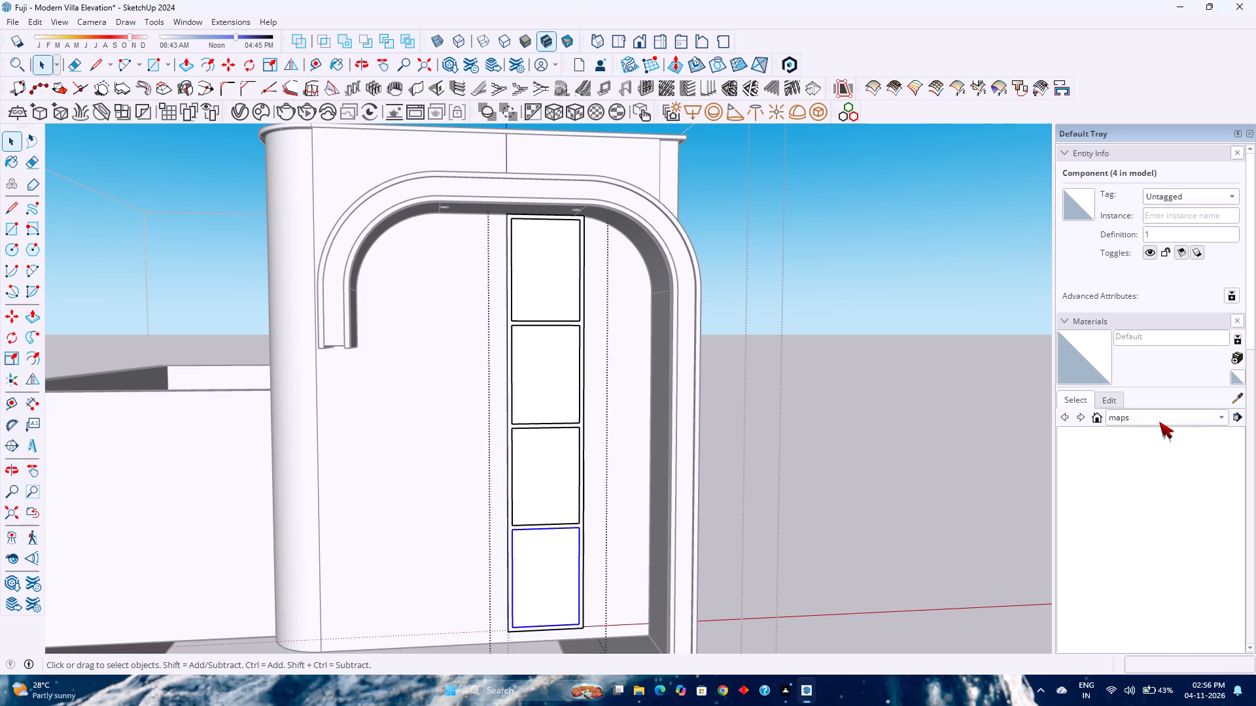
left_click(1159, 422)
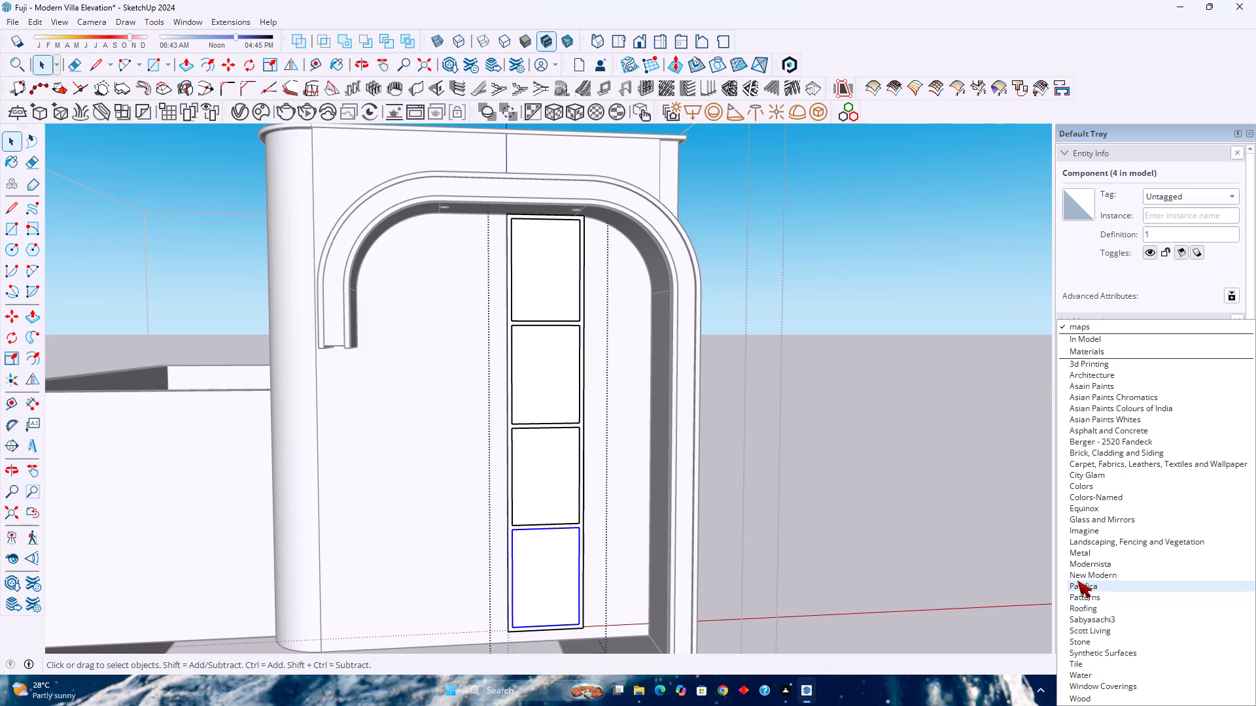
left_click(1115, 520)
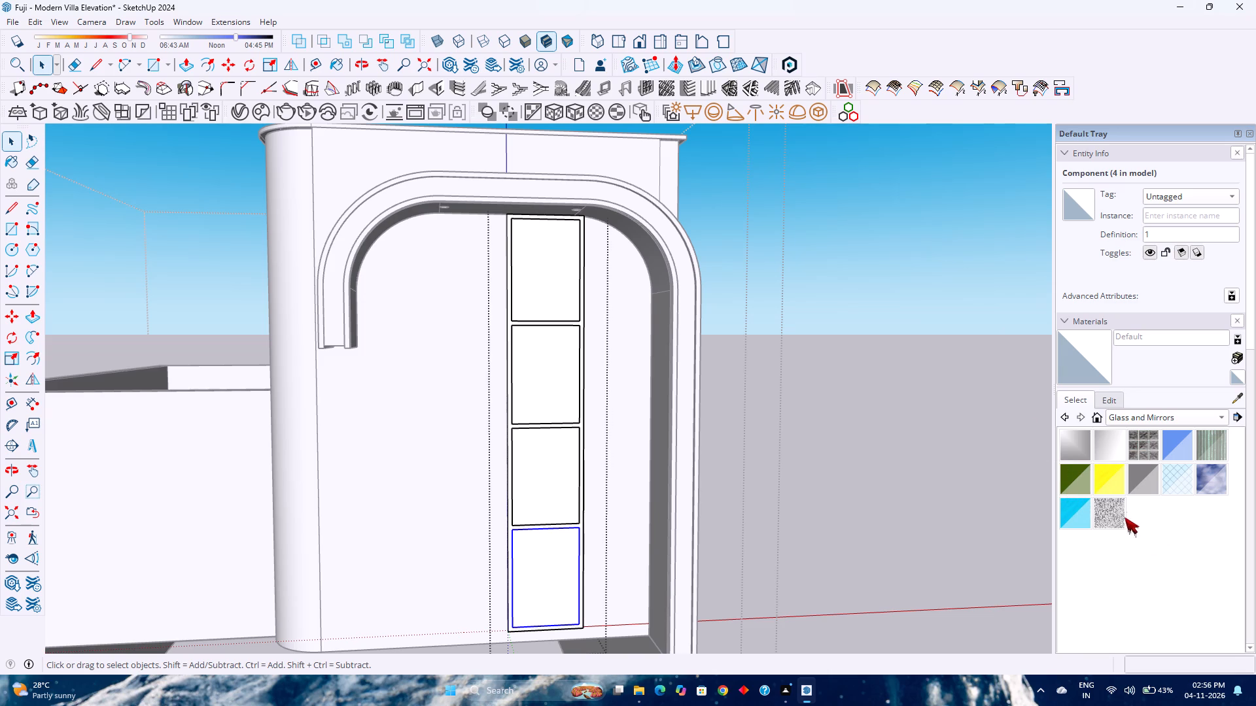
left_click(1112, 454)
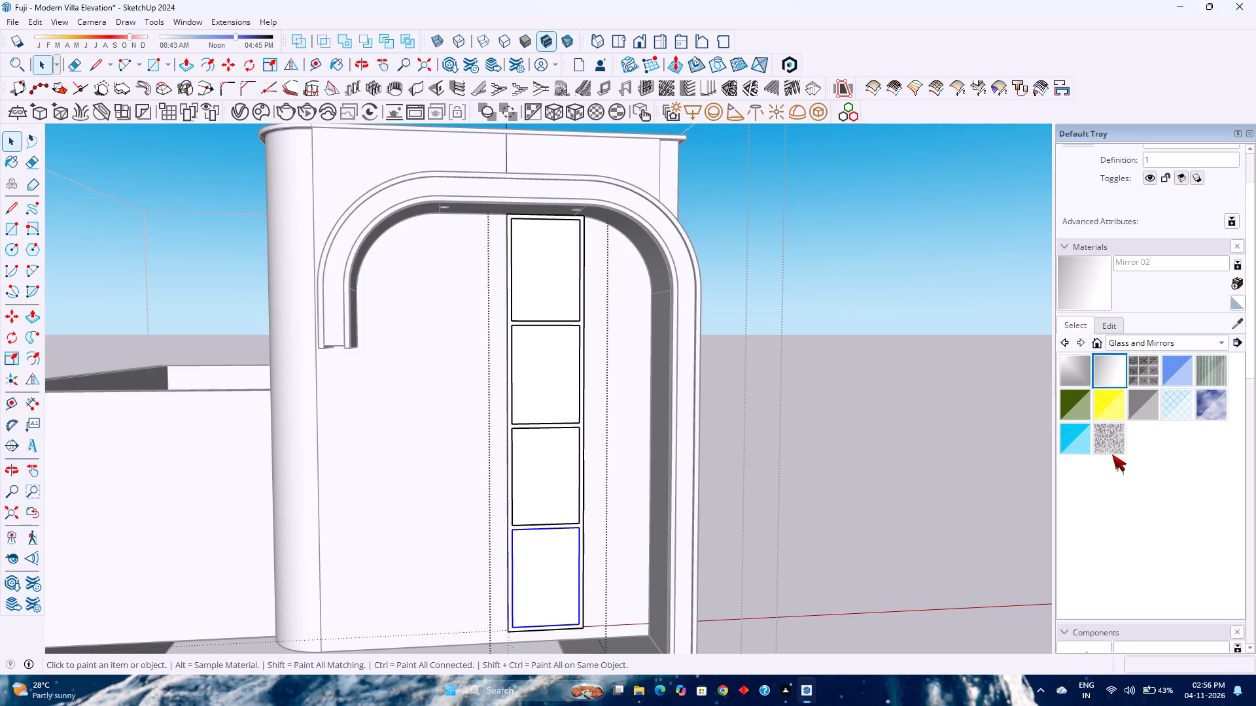
left_click(553, 557)
left_click(542, 505)
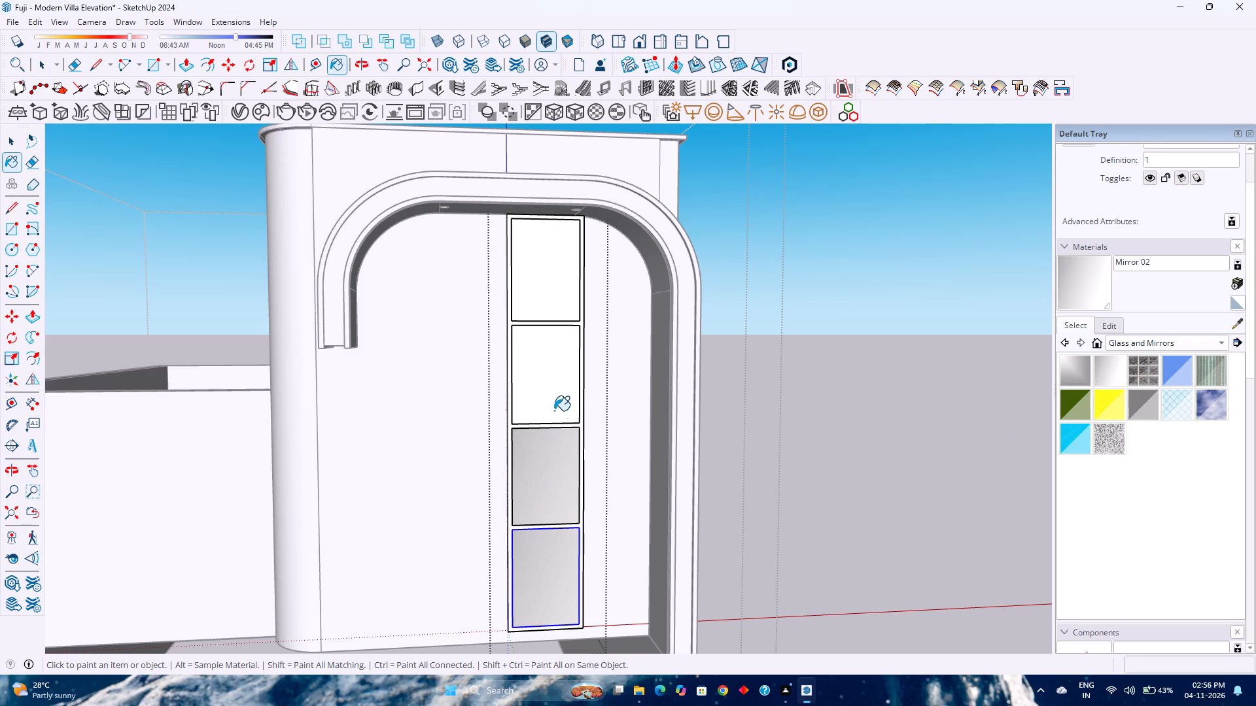
left_click(550, 404)
left_click(537, 280)
Tint the Mirror 02 material light blue with HLS values of hue 214, saturation 46 and lightness 93.
left_click(1102, 328)
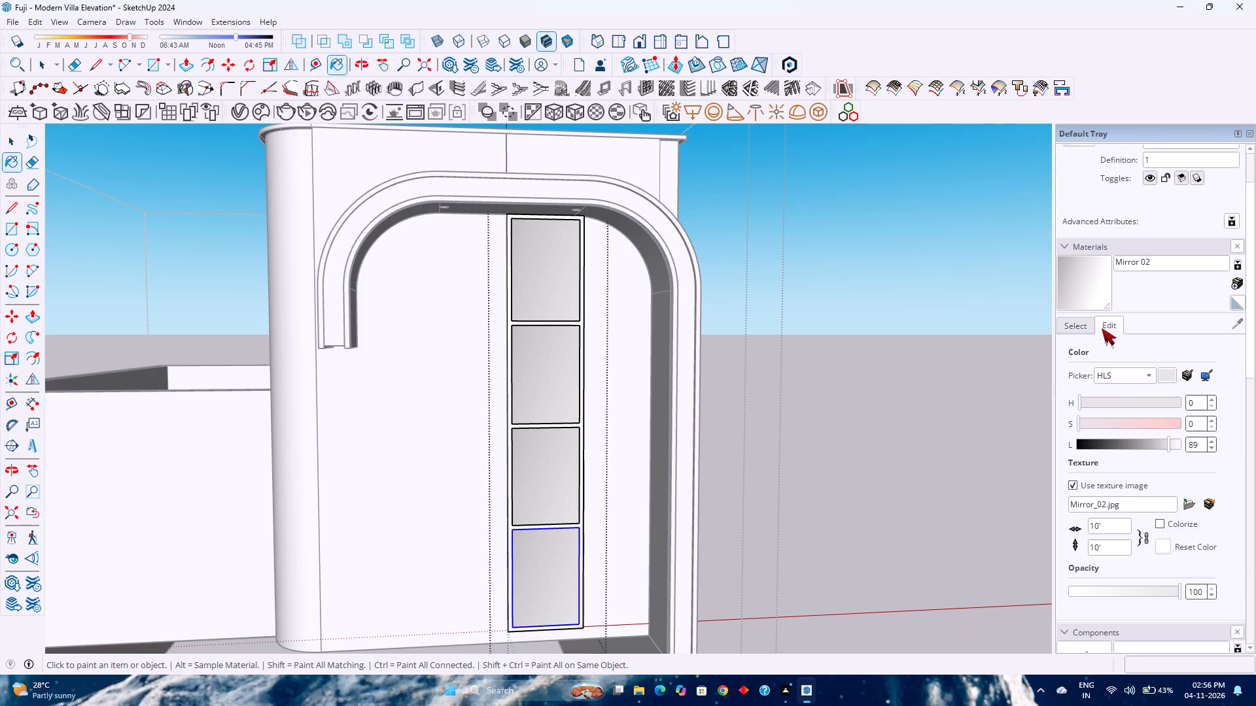
left_click_drag(1080, 400, 1132, 404)
left_click_drag(1132, 404, 1142, 401)
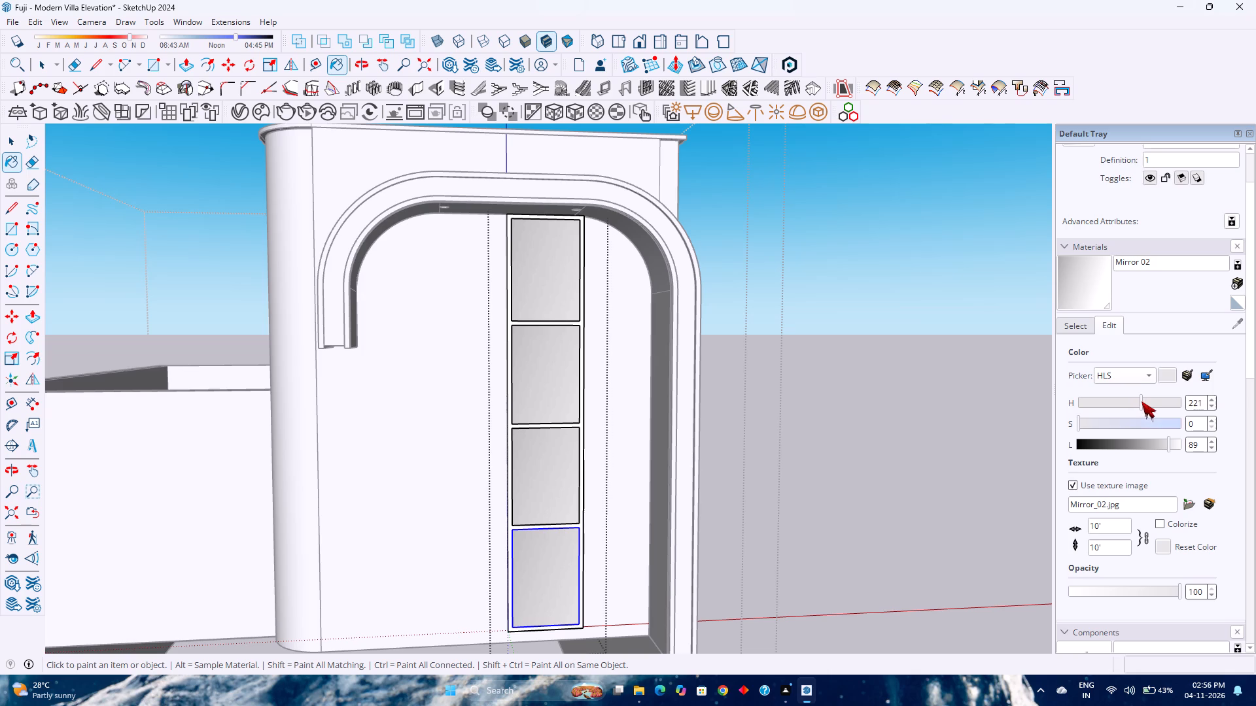
left_click_drag(1142, 401, 1140, 399)
left_click_drag(1091, 419, 1164, 416)
left_click(1168, 439)
left_click_drag(1162, 426, 1145, 426)
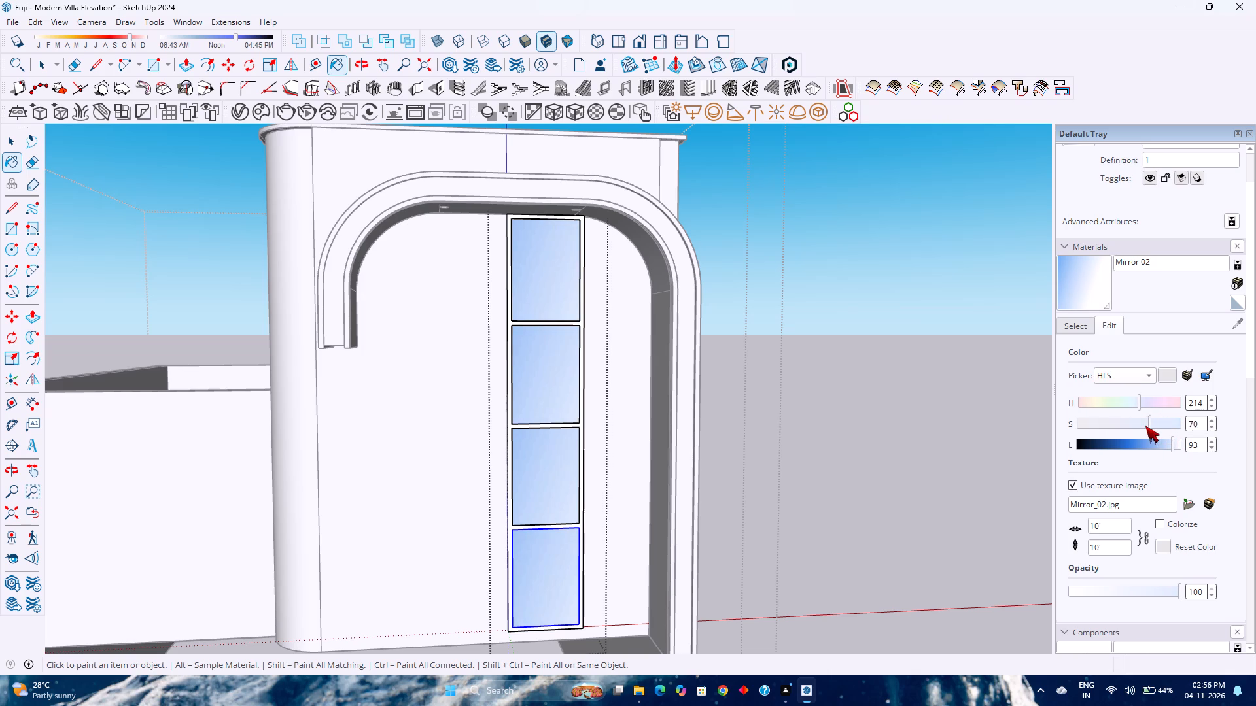
left_click_drag(1145, 426, 1125, 428)
left_click(553, 466)
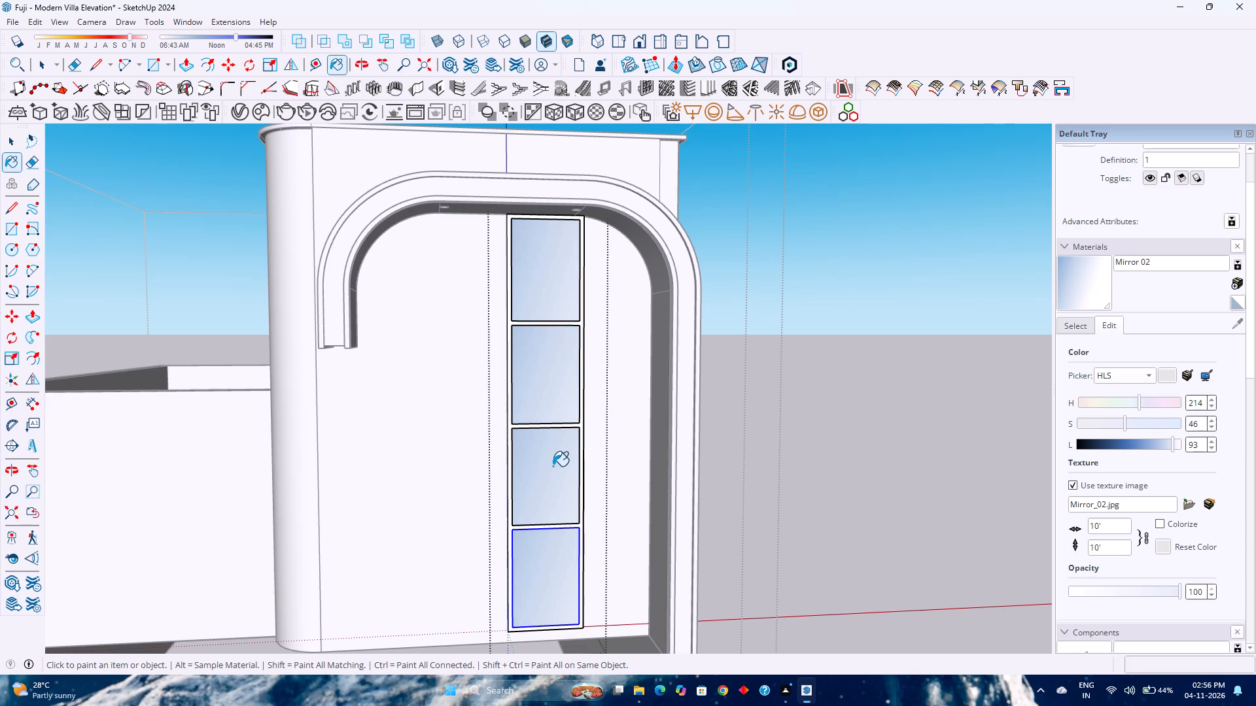
Push/Pull the face of the second pane from the bottom by 12mm inside its component to give the glass thickness.
key("space")
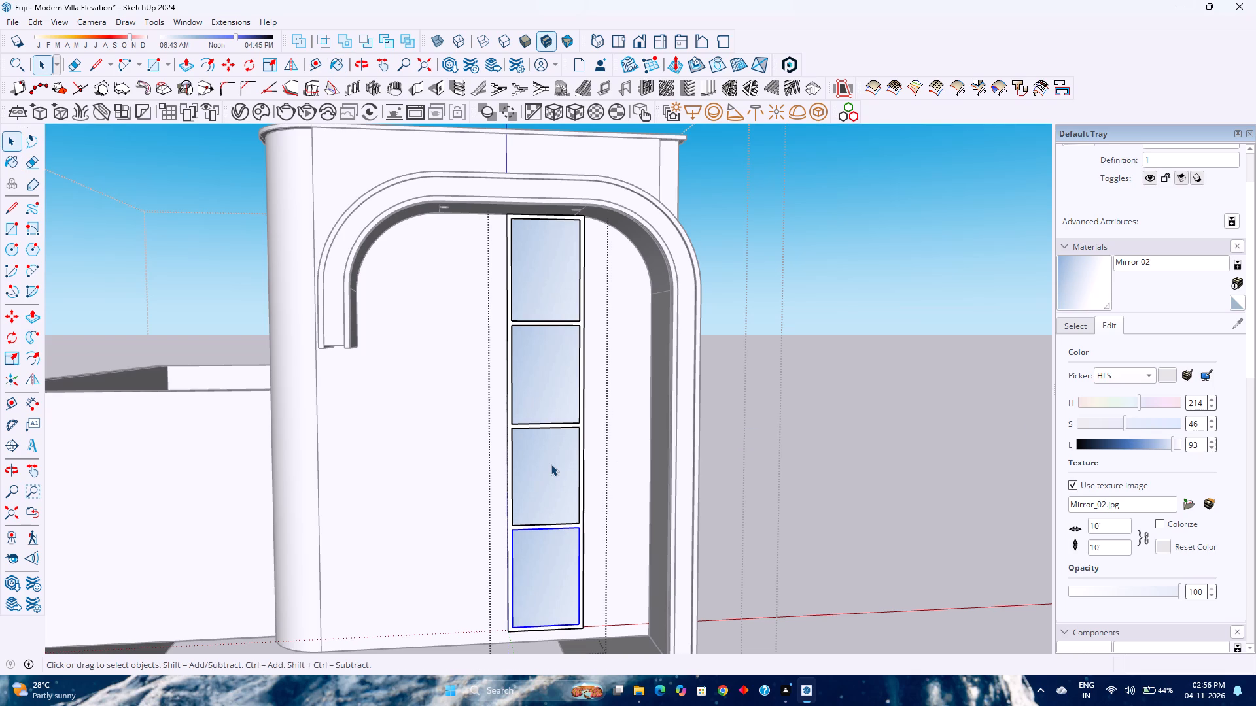
scroll(551, 464, "up", 7)
double_click(551, 464)
scroll(549, 464, "up", 2)
middle_click_drag(549, 464, 438, 589)
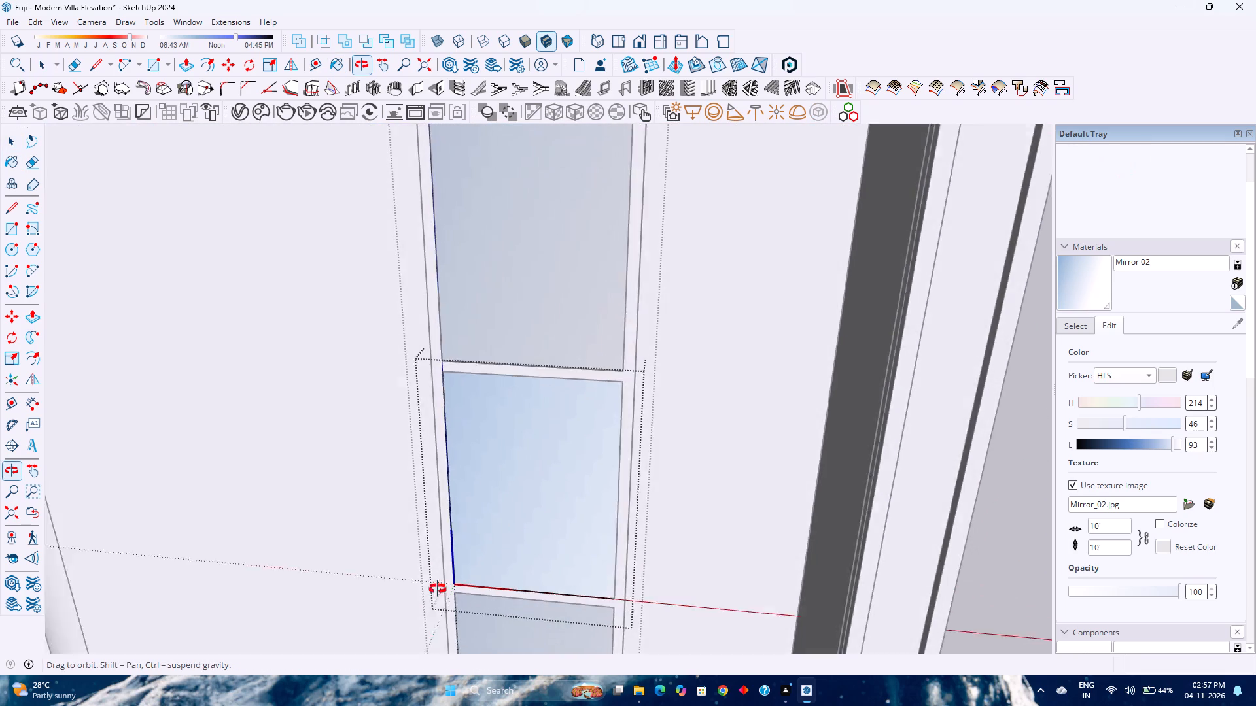
middle_click_drag(438, 589, 392, 613)
middle_click(392, 613)
scroll(500, 485, "up", 5)
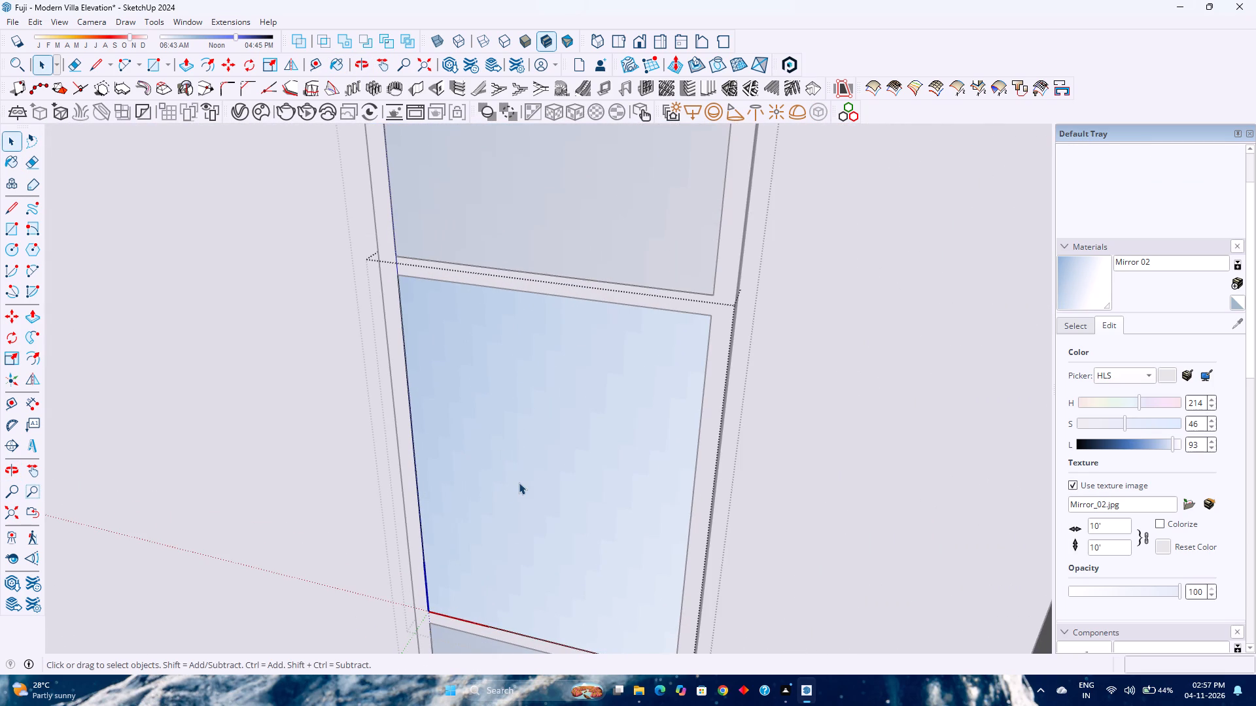
key("p")
left_click(532, 472)
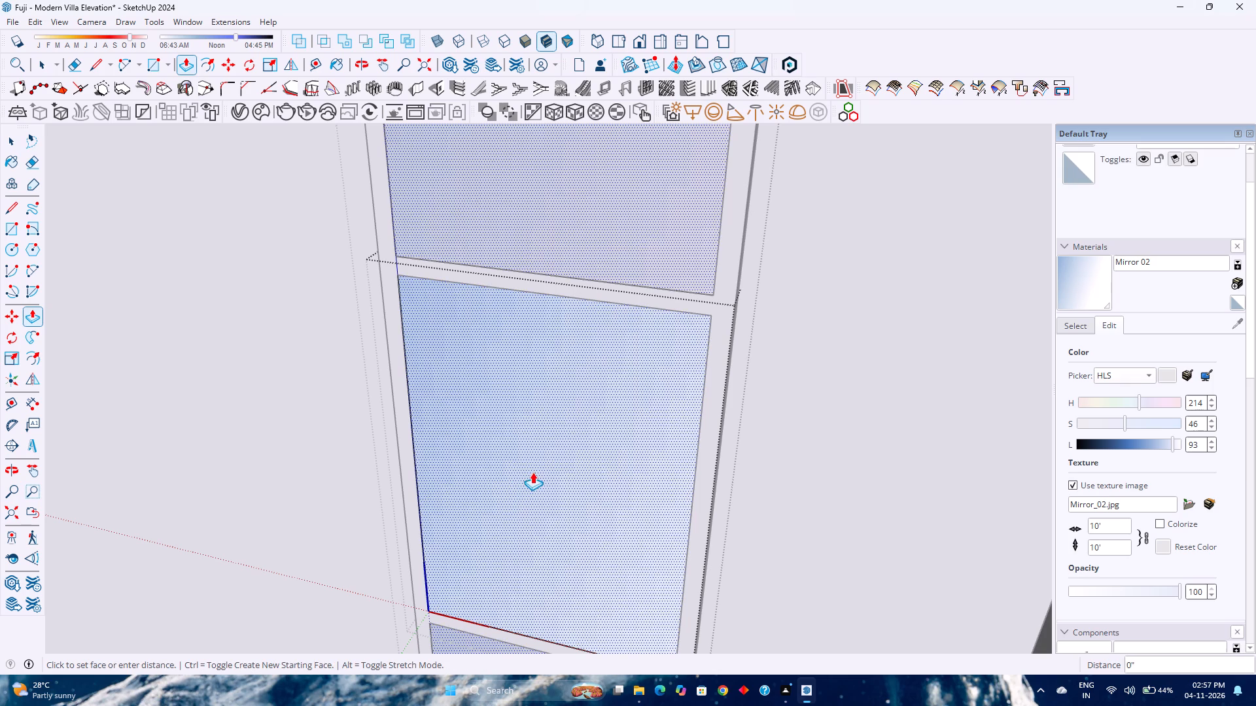
type("12mm")
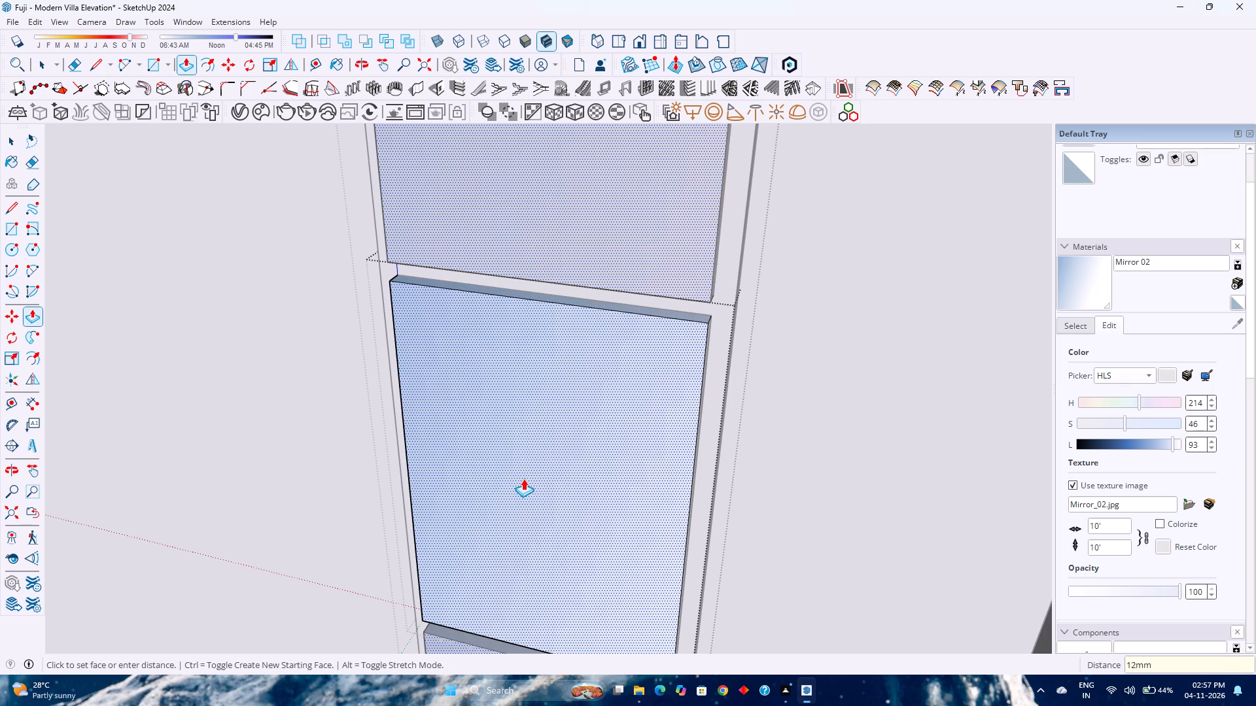
key("Return")
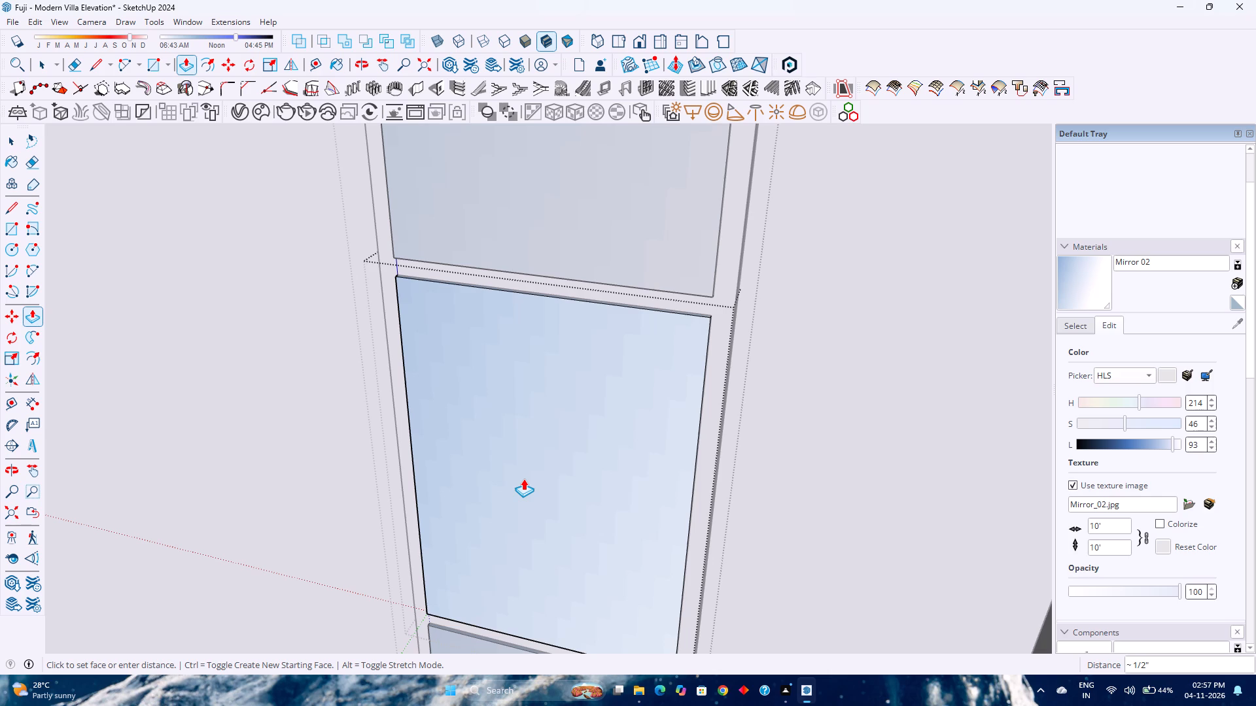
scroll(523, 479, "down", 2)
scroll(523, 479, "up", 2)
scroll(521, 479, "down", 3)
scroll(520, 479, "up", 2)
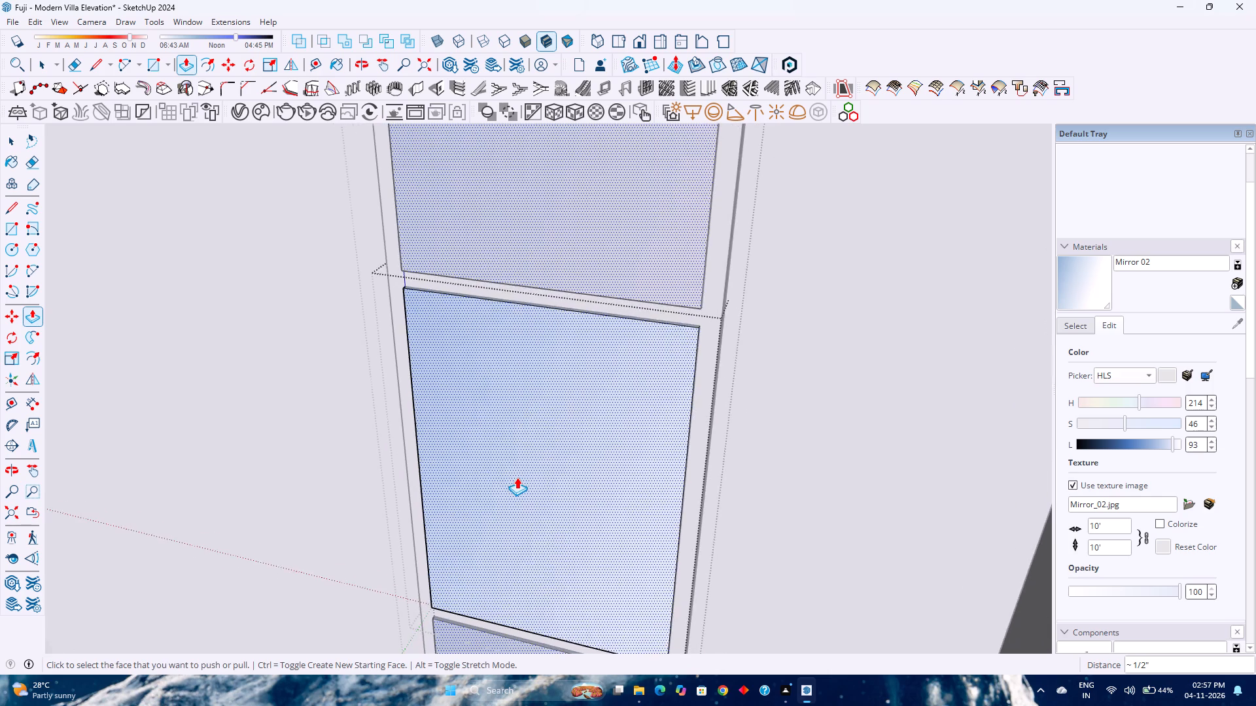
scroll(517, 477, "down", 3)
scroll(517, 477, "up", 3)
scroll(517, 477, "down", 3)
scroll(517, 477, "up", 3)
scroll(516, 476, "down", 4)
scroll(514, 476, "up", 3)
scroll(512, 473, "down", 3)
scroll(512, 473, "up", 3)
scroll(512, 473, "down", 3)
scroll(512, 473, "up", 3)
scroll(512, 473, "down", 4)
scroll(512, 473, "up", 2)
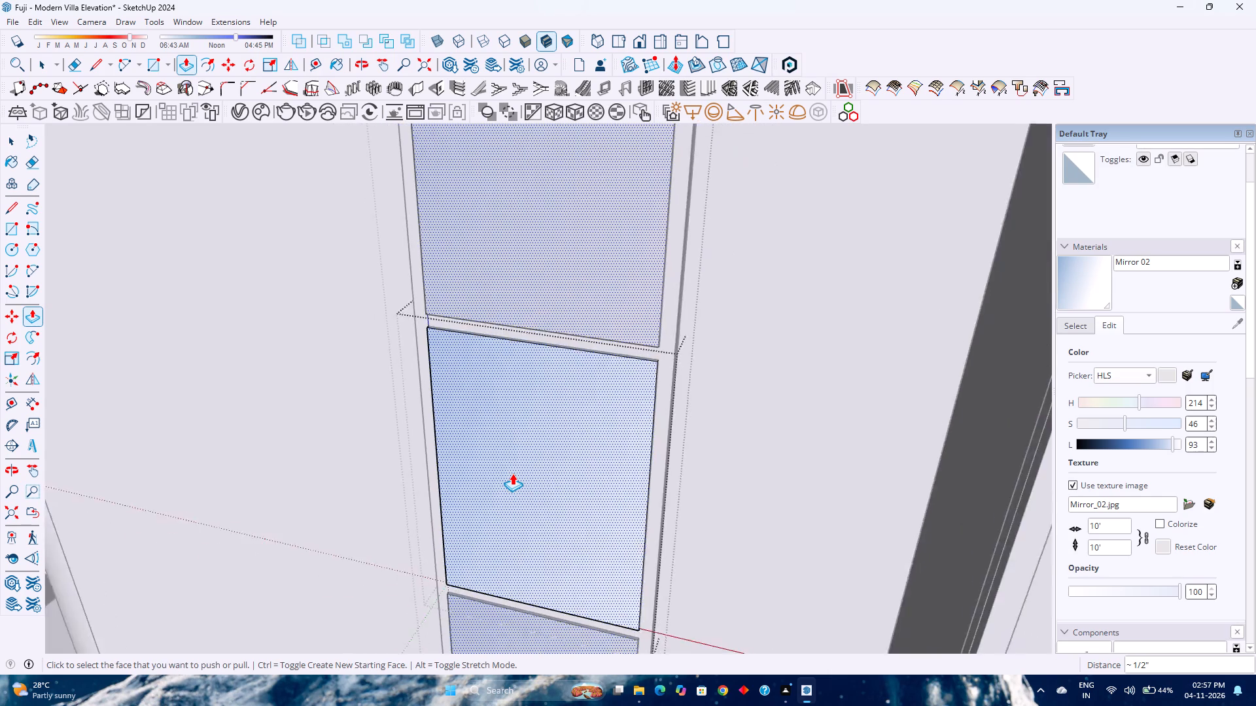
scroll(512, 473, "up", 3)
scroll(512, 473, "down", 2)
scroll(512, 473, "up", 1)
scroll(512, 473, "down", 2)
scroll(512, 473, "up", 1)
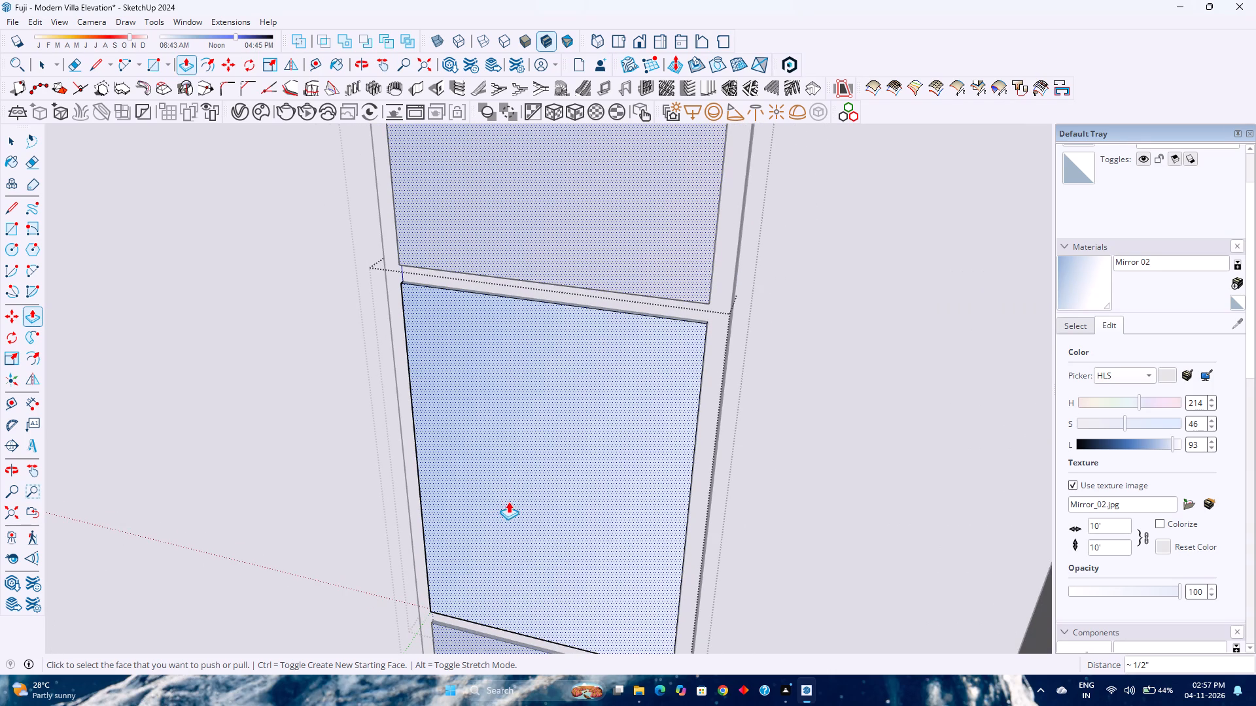
Select all instances of the glass pane and move them about 1" back into the window frame along the green axis.
key("space")
left_click(511, 499)
scroll(512, 496, "down", 5)
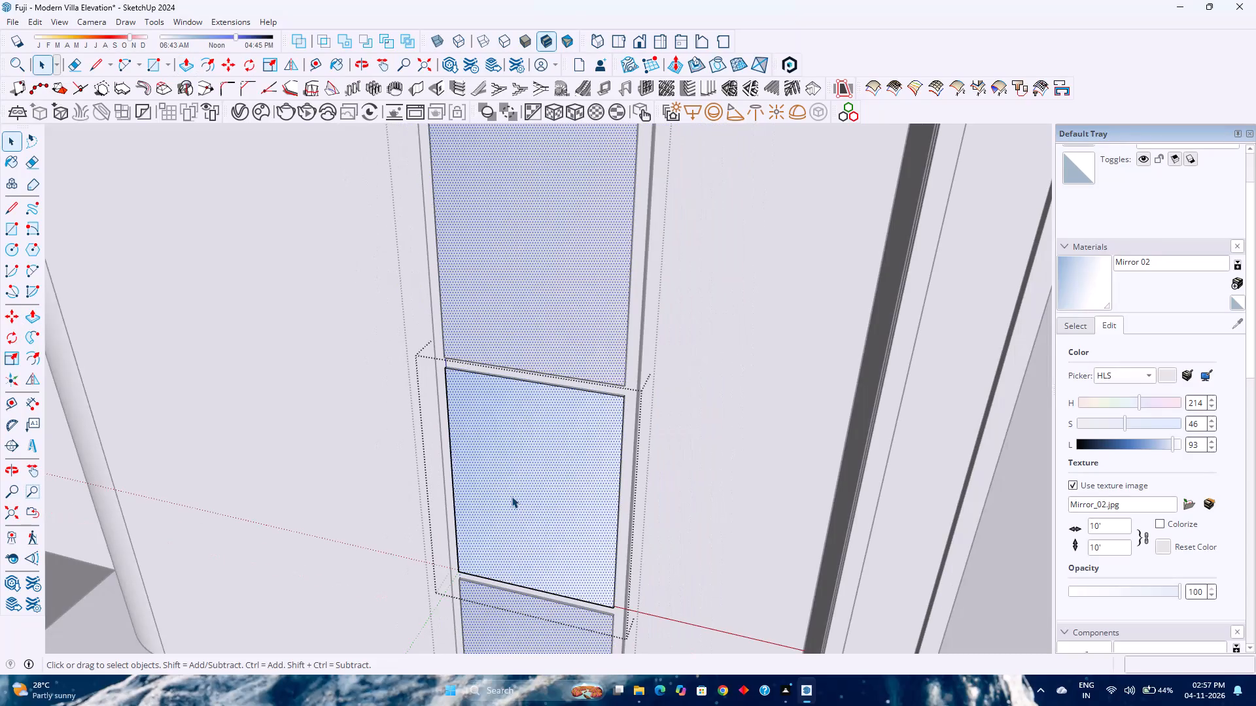
key("Escape")
left_click(544, 502)
right_click(543, 502)
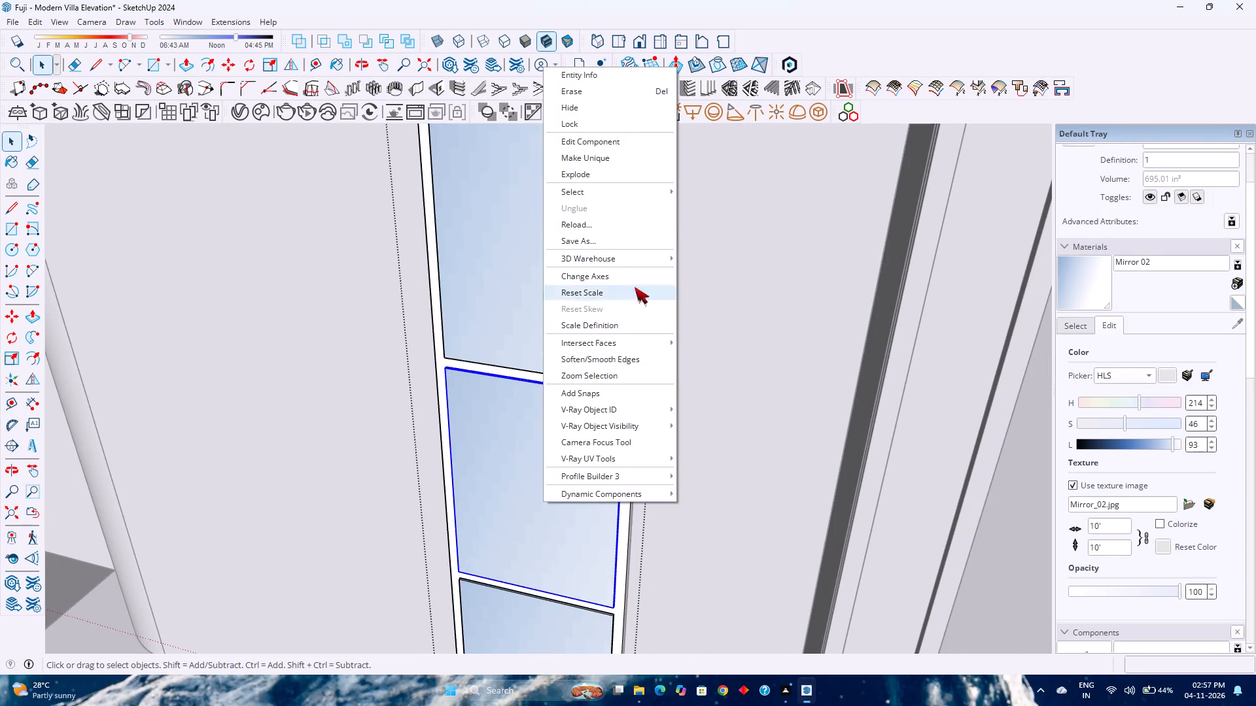
left_click(709, 209)
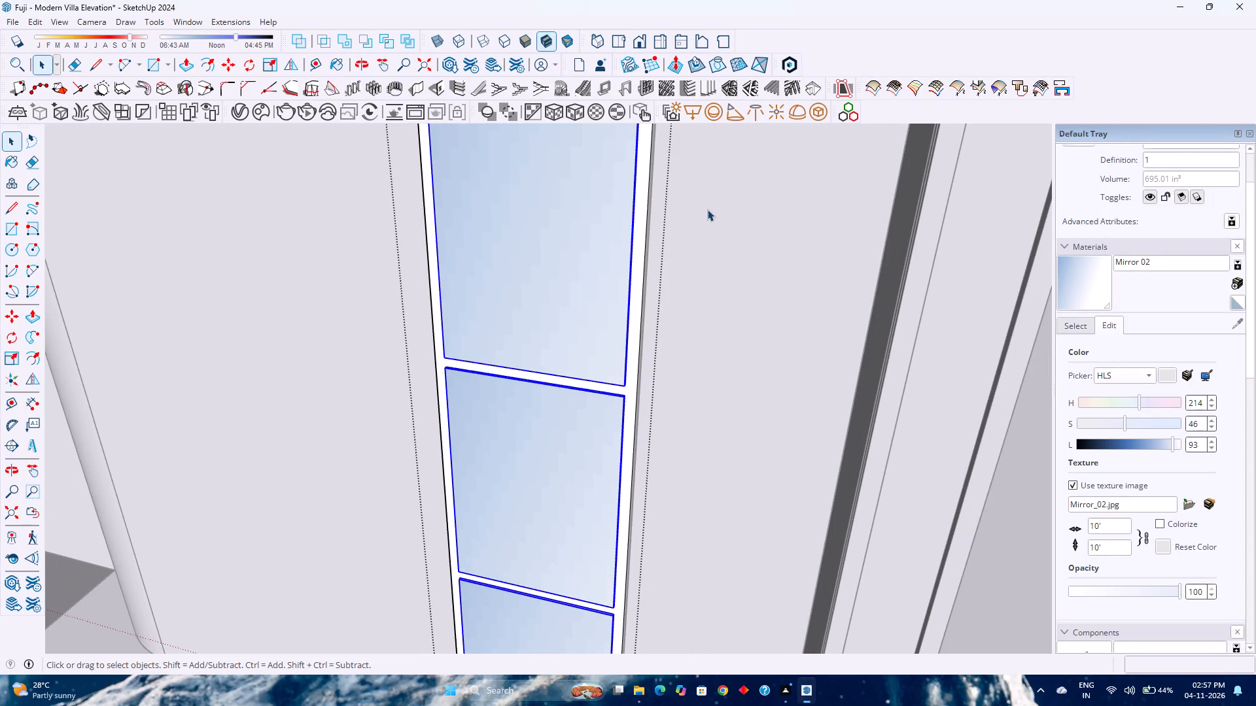
key("m")
scroll(450, 352, "up", 6)
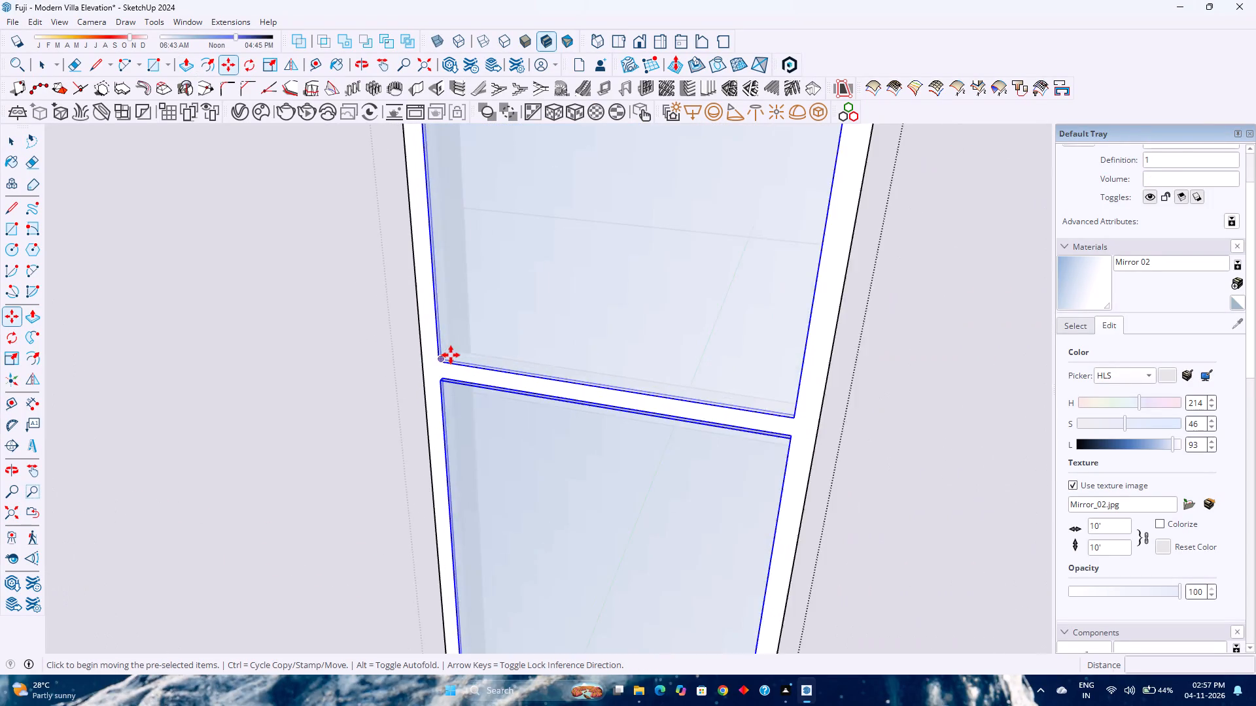
scroll(451, 355, "up", 13)
middle_click_drag(444, 360, 397, 445)
middle_click(397, 445)
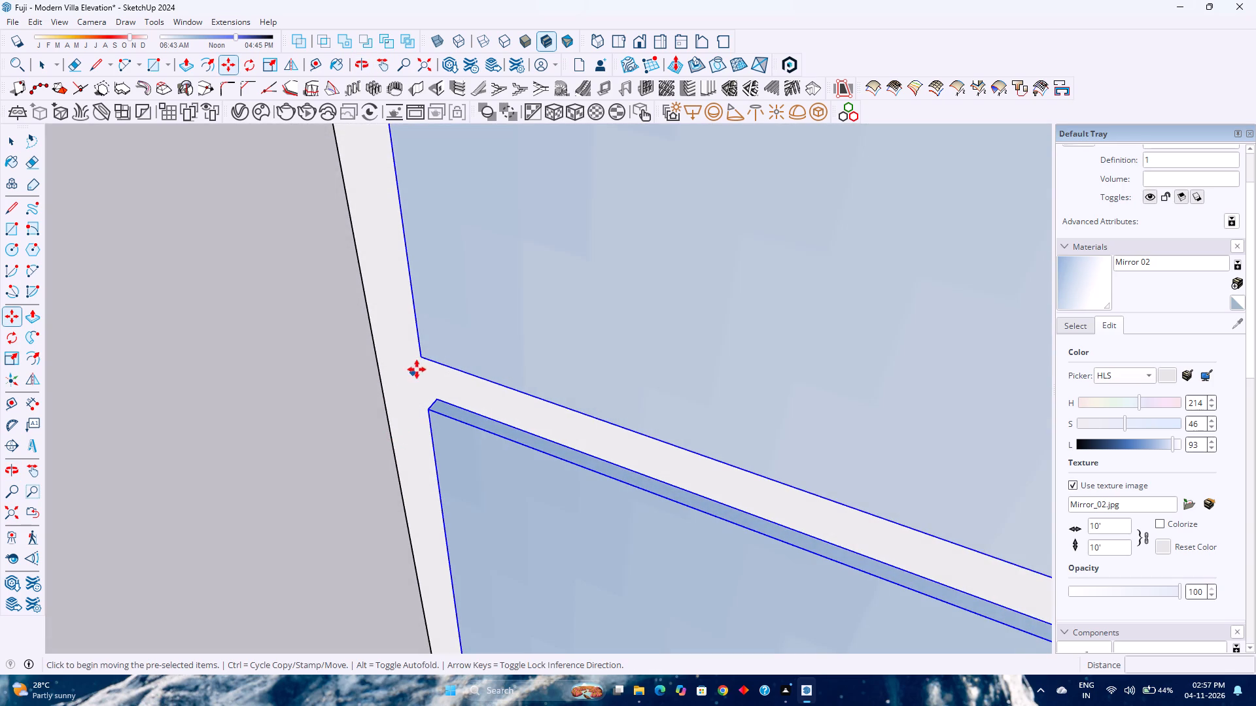
left_click(423, 363)
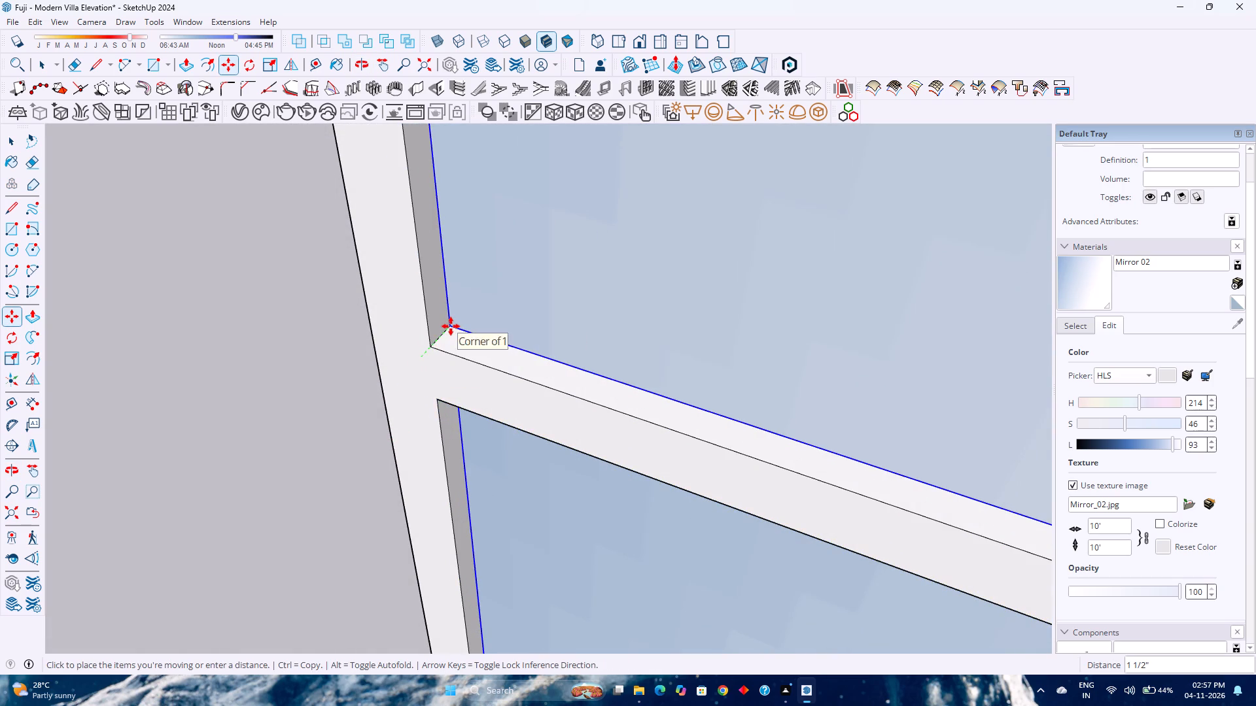
middle_click_drag(450, 326, 403, 473, "shift")
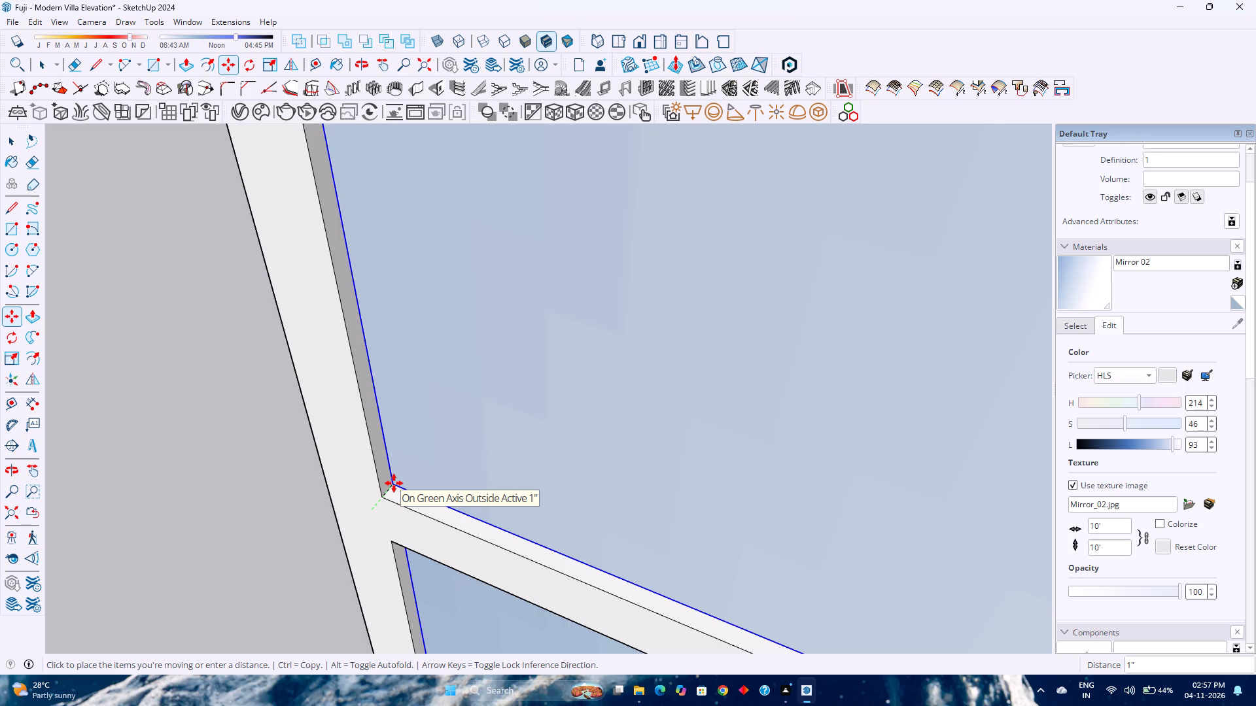
left_click(394, 483)
key("space")
scroll(400, 475, "down", 5)
key("Escape")
Move the whole four-pane window group from its lower corner 6" back into the wall opening along the green axis.
scroll(398, 471, "down", 4)
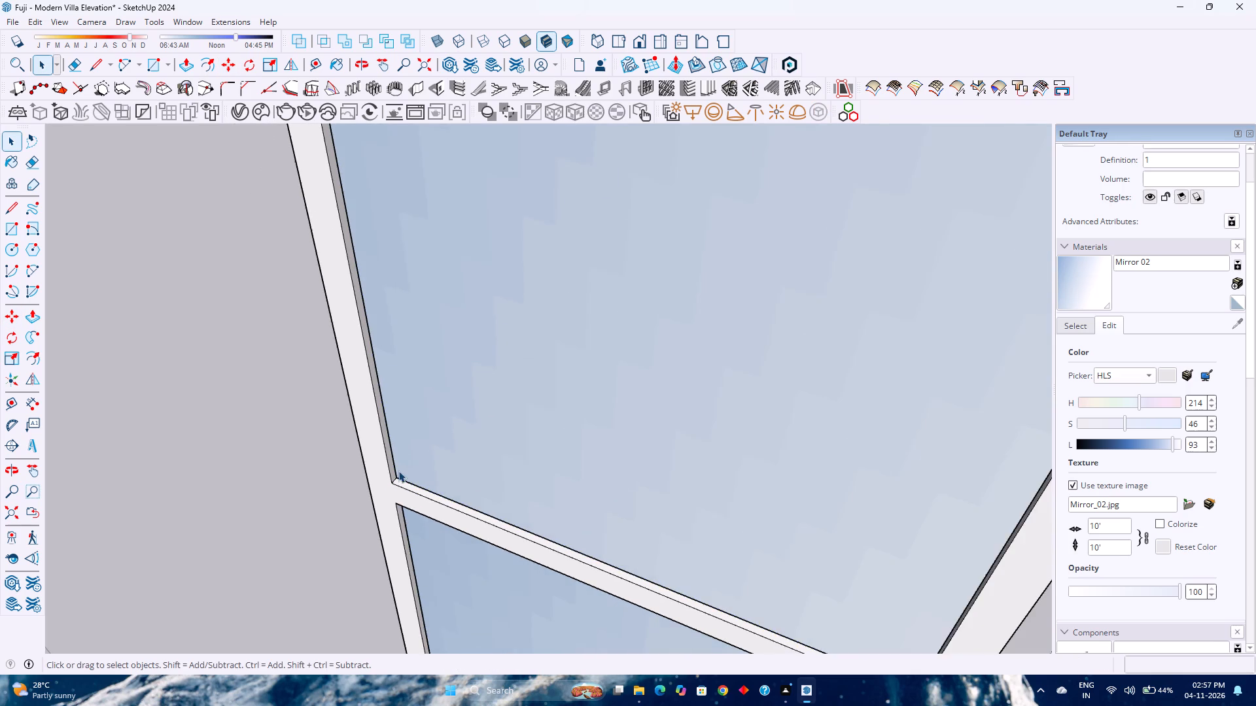
scroll(398, 471, "down", 11)
middle_click_drag(411, 467, 513, 461)
scroll(515, 454, "down", 4)
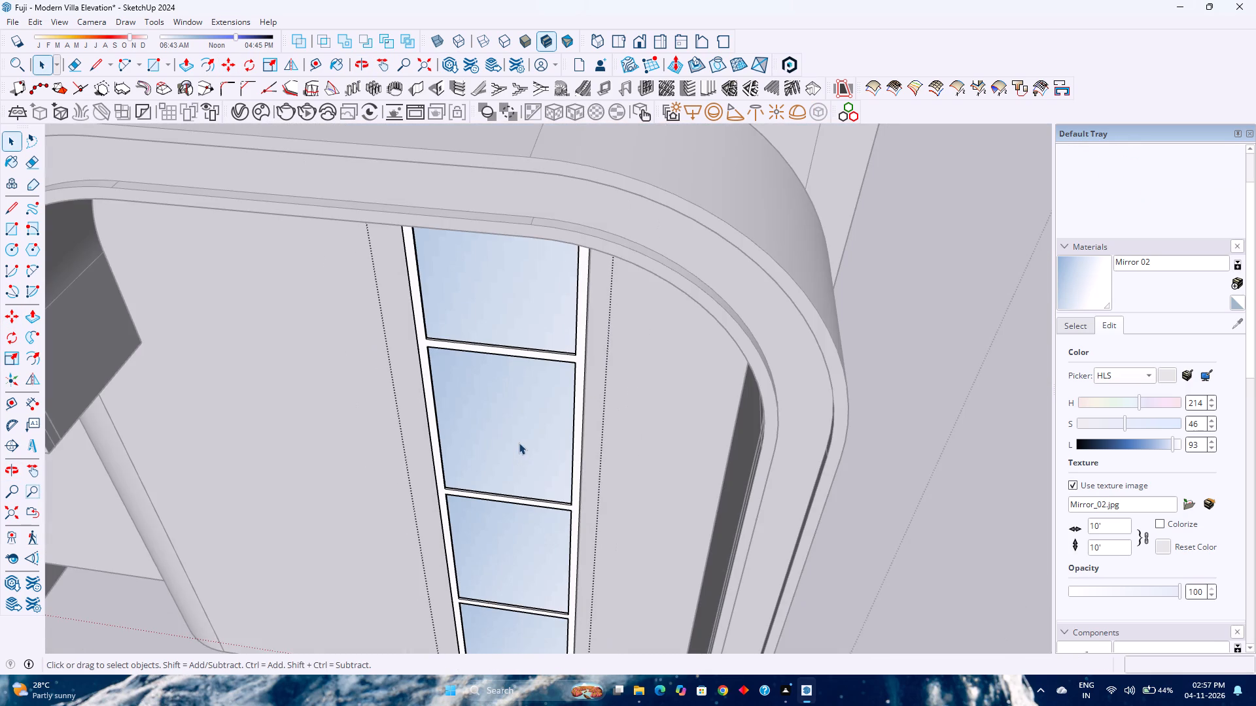
key("Escape")
left_click(515, 497)
scroll(511, 495, "down", 4)
middle_click_drag(491, 519, 479, 365, "shift")
middle_click(481, 363, "shift")
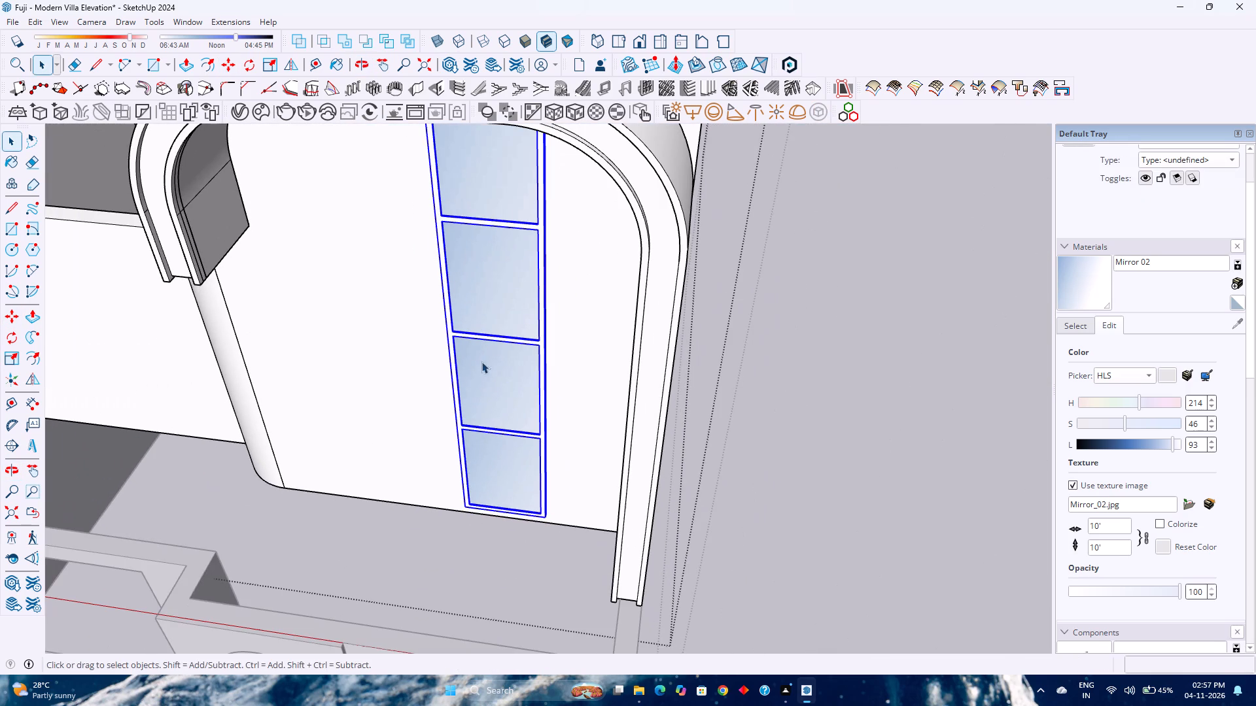
key("m")
scroll(460, 523, "up", 4)
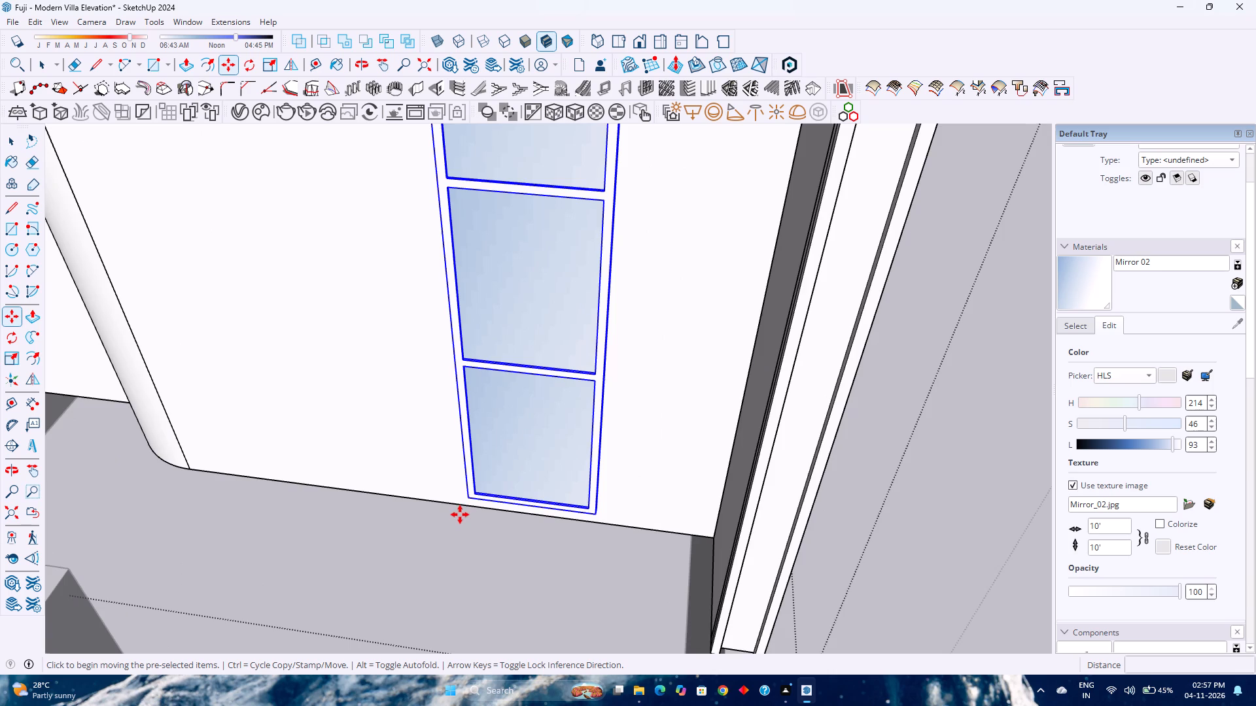
scroll(460, 514, "up", 9)
middle_click_drag(492, 467, 438, 524, "shift")
middle_click(438, 524, "shift")
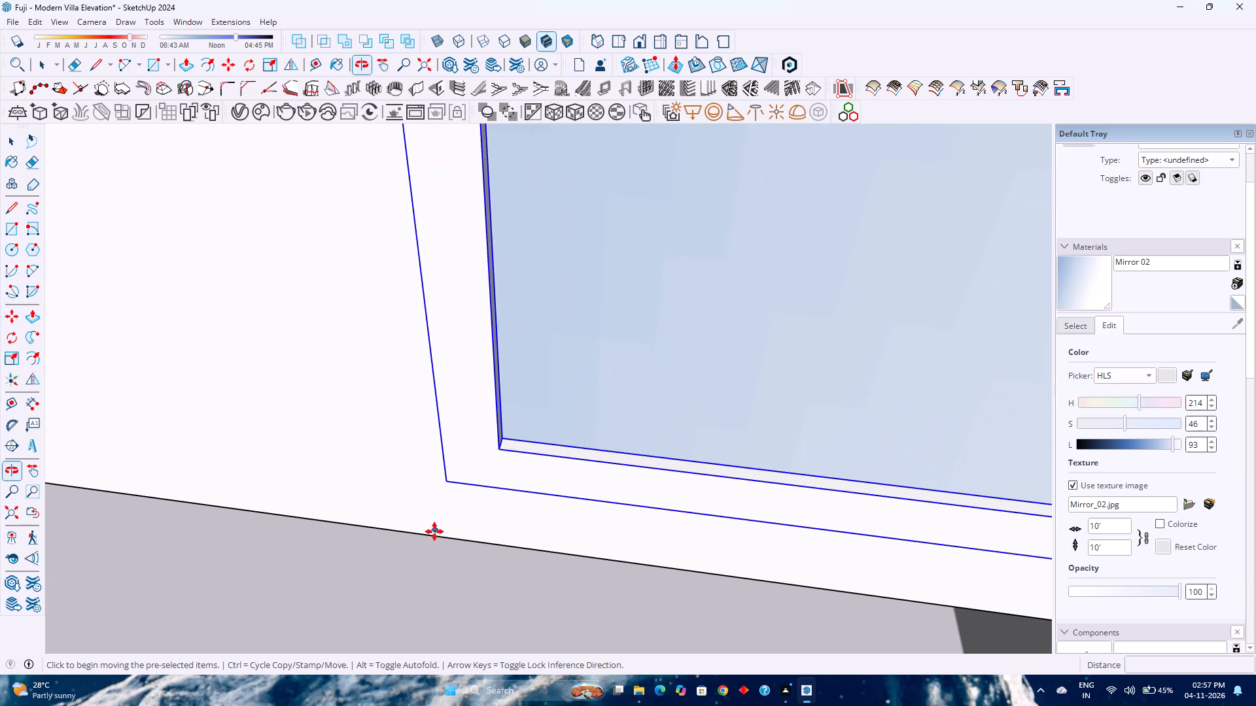
scroll(434, 533, "up", 4)
left_click(456, 447)
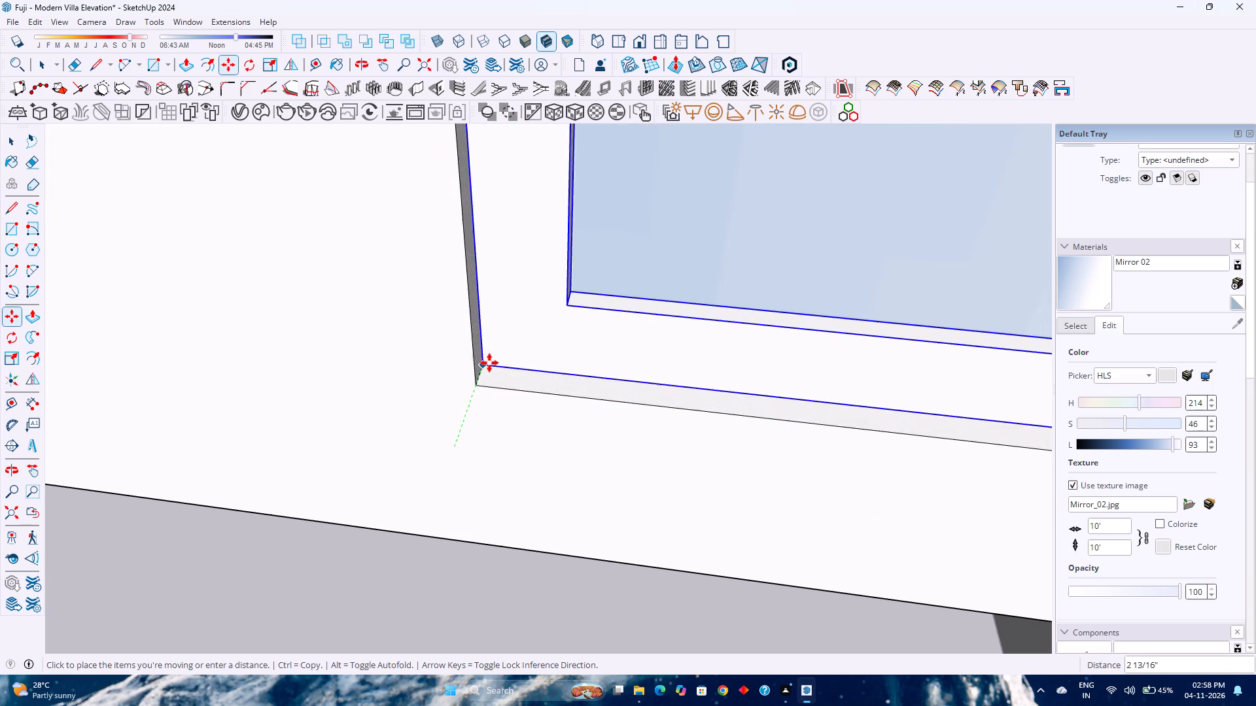
middle_click_drag(489, 360, 412, 532, "shift")
middle_click(412, 532, "shift")
middle_click(412, 532)
scroll(413, 518, "down", 3)
middle_click_drag(483, 442, 412, 566)
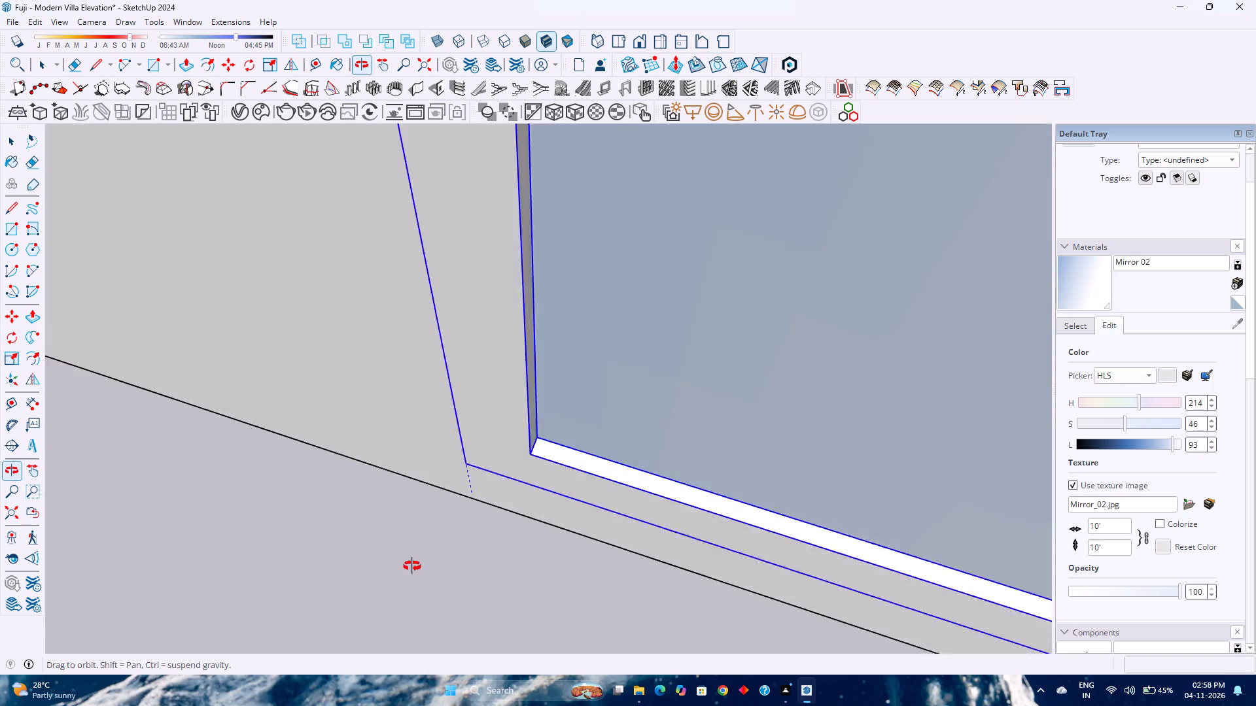
middle_click_drag(412, 566, 402, 577)
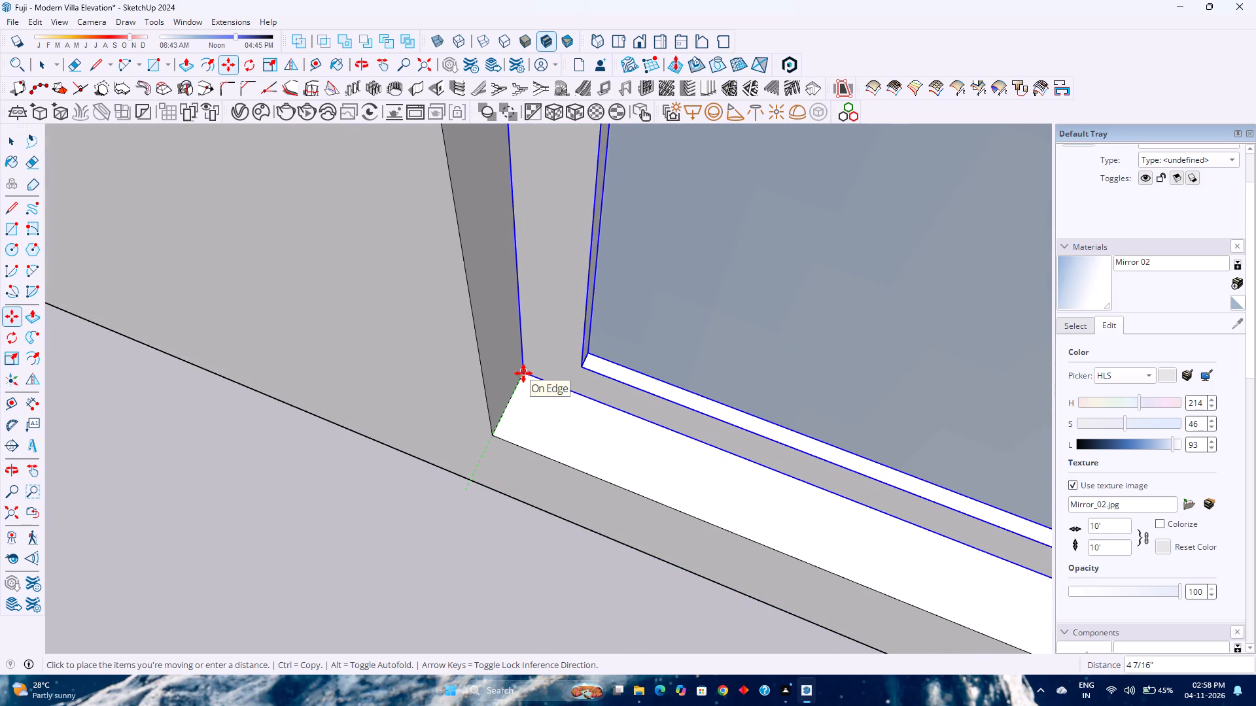
key("6")
key("Return")
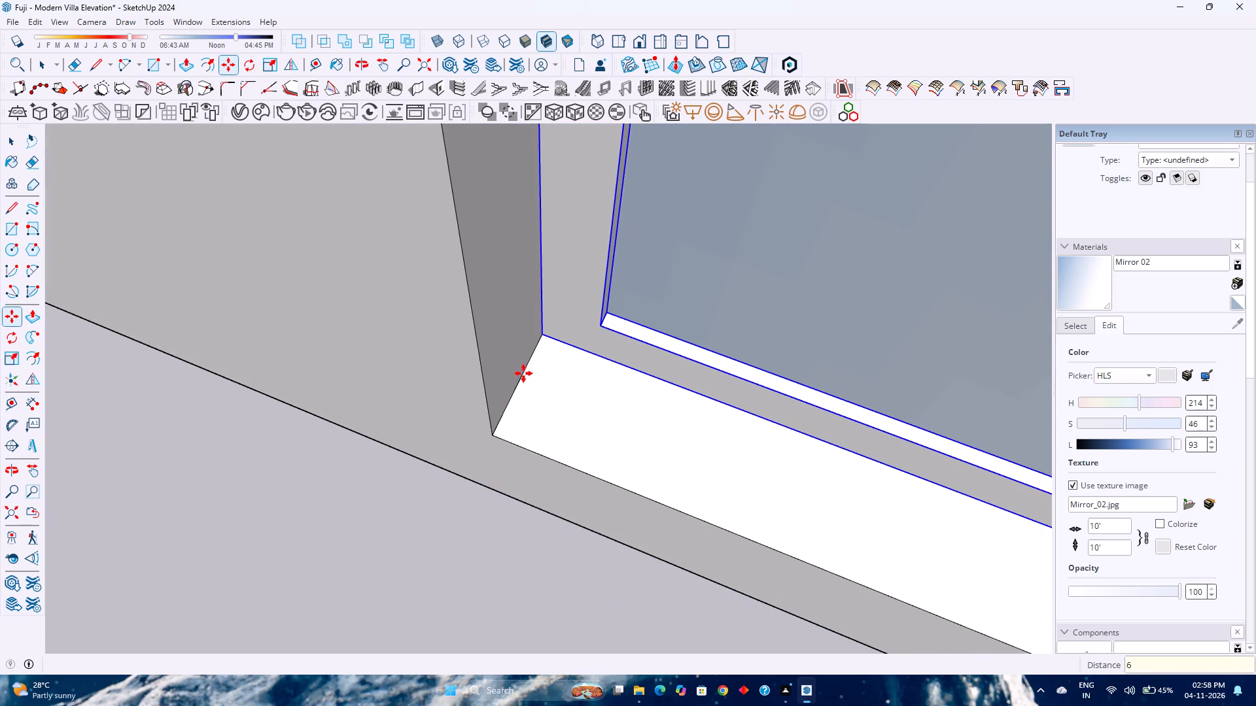
Check the window's recess from outside and behind the wall, and set its move distance to 5".
scroll(423, 355, "down", 11)
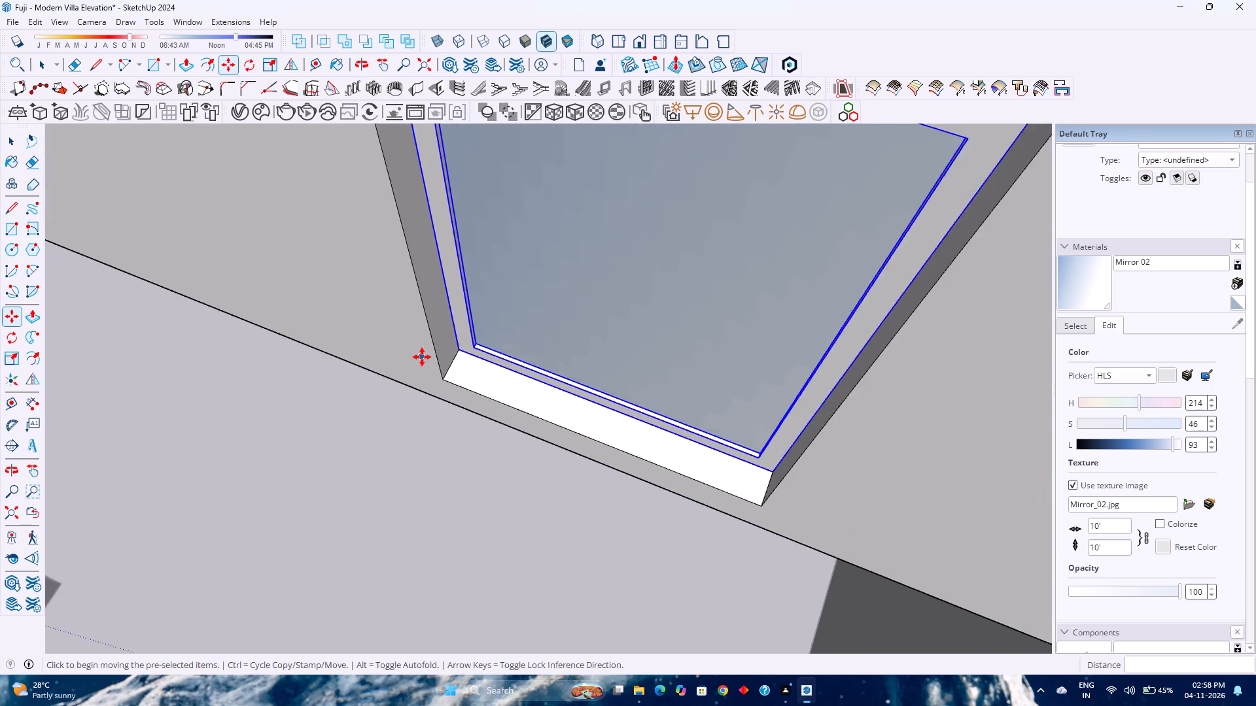
scroll(422, 357, "down", 20)
middle_click_drag(550, 343, 465, 364)
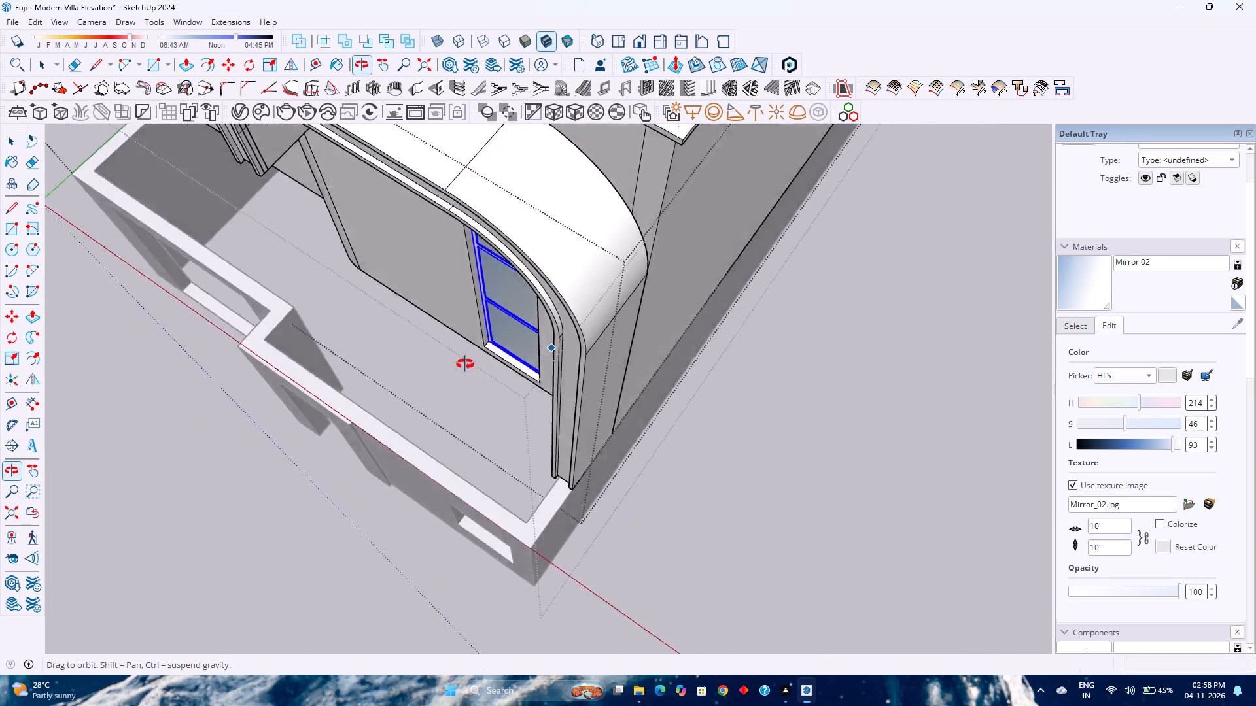
middle_click_drag(465, 364, 102, 399)
middle_click(99, 399)
middle_click_drag(553, 347, 253, 366)
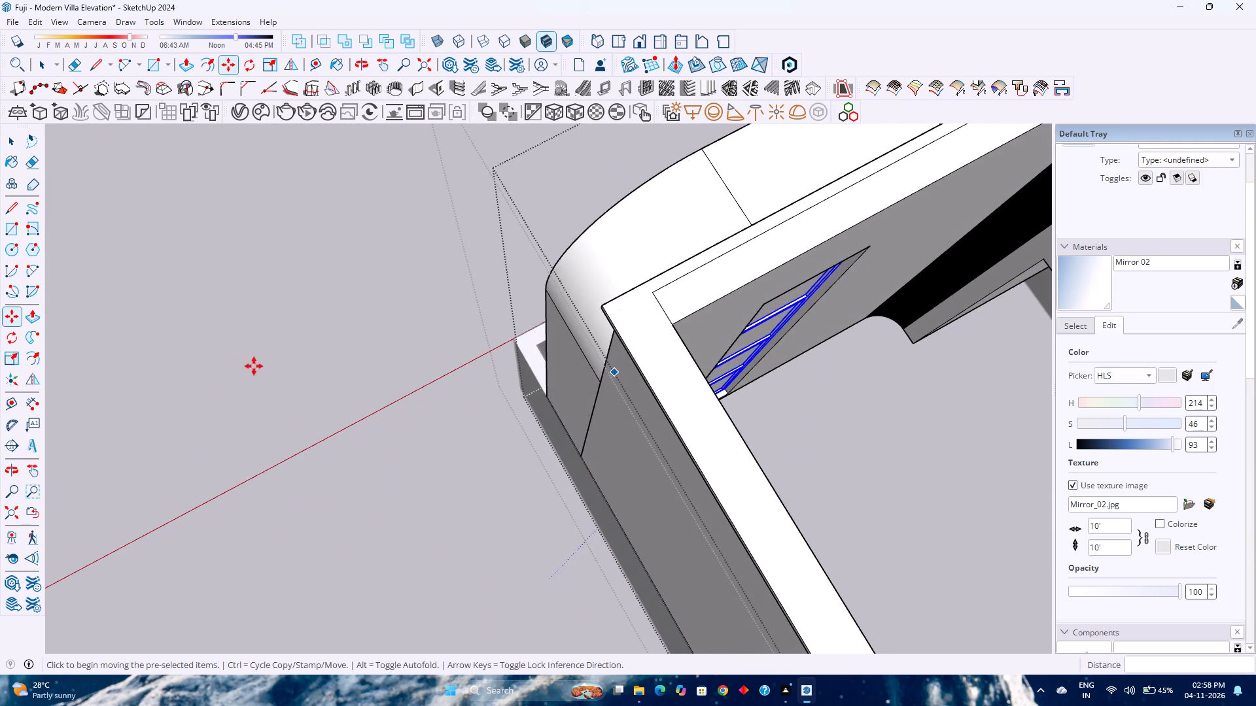
middle_click_drag(254, 367, 873, 318)
middle_click(873, 318)
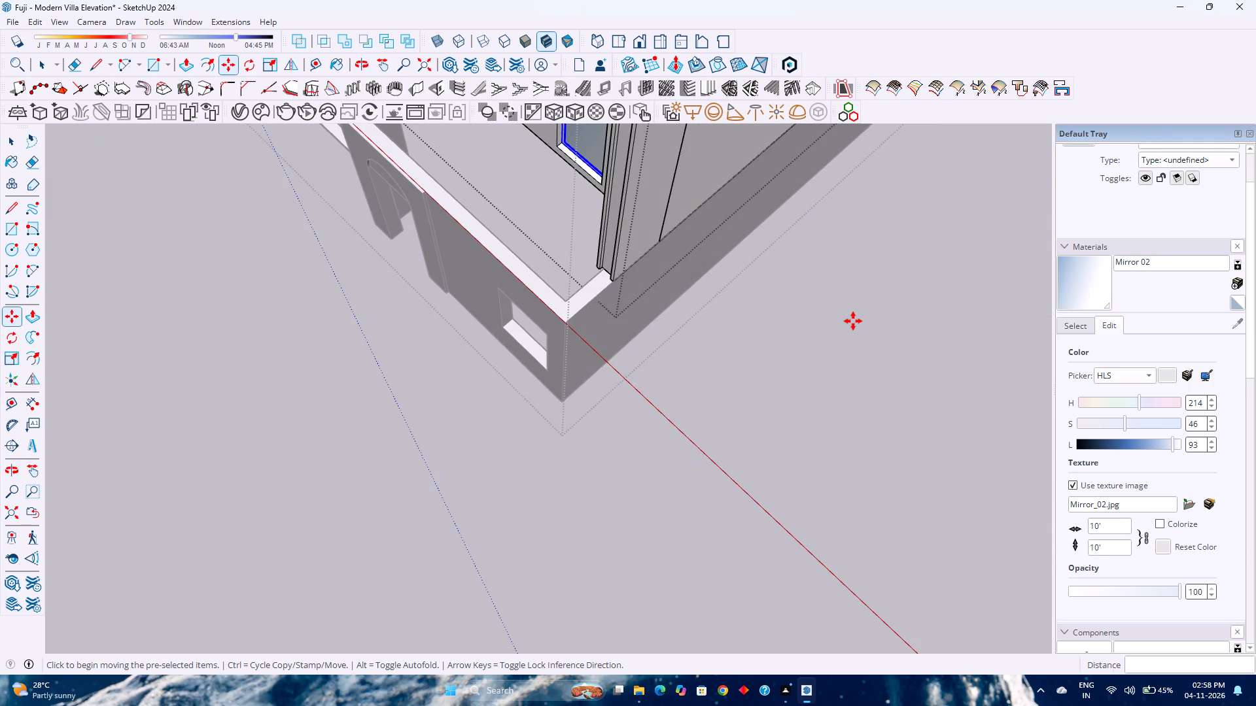
key("5")
key("Return")
key("space")
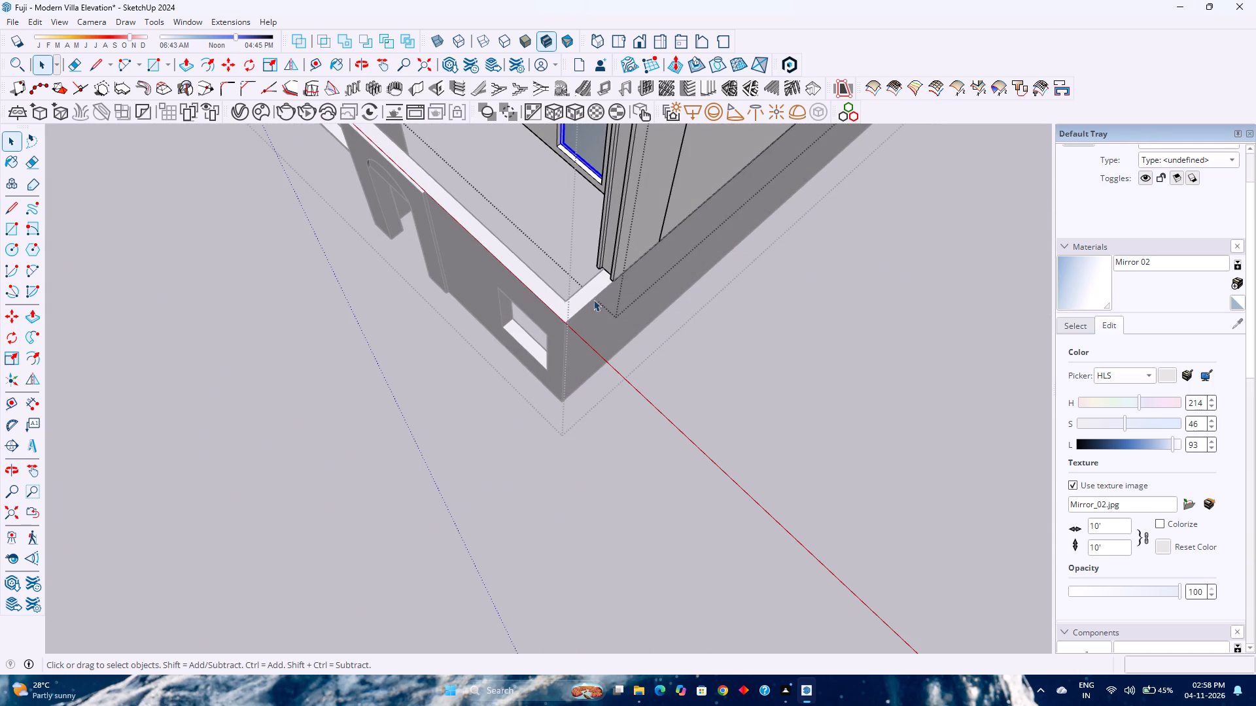
Examine the recessed four-pane window and the arch frame from above and from the front of the villa.
scroll(557, 300, "down", 4)
key("Escape")
scroll(557, 300, "down", 3)
middle_click_drag(601, 277, 449, 376, "shift")
middle_click_drag(440, 370, 466, 356)
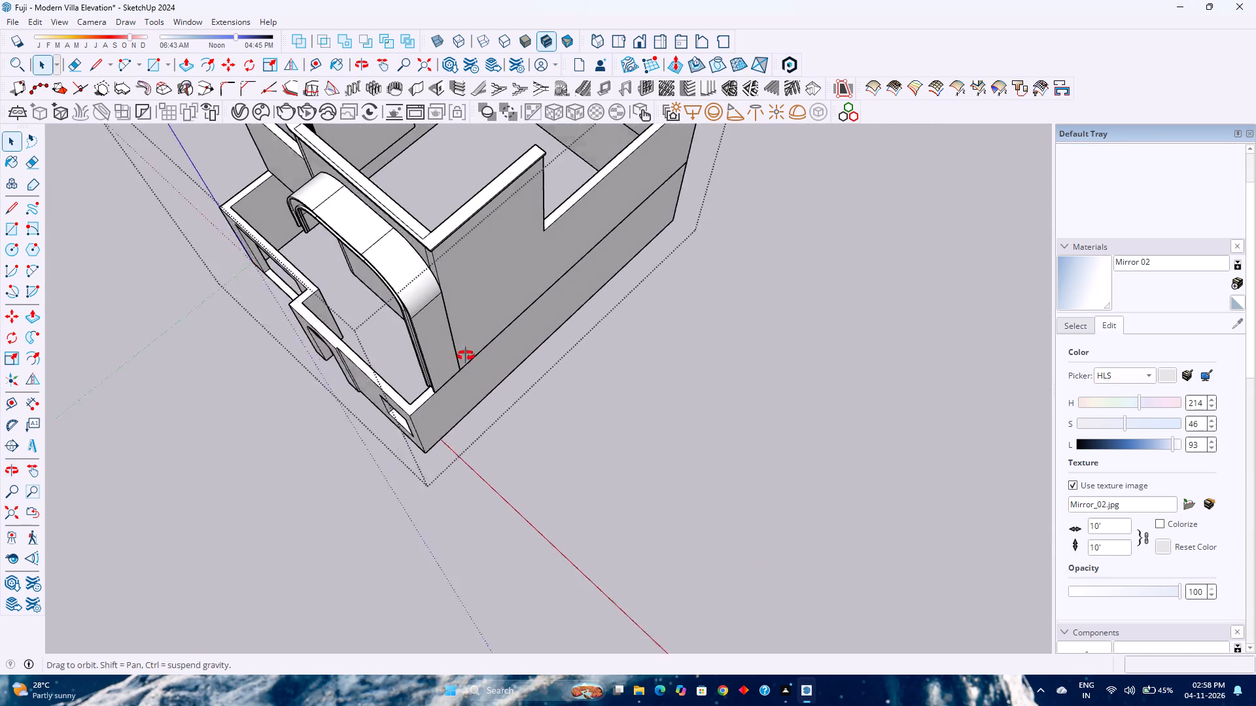
middle_click_drag(466, 356, 568, 318)
middle_click_drag(560, 224, 522, 343, "shift")
middle_click_drag(379, 372, 635, 184)
scroll(519, 340, "up", 1)
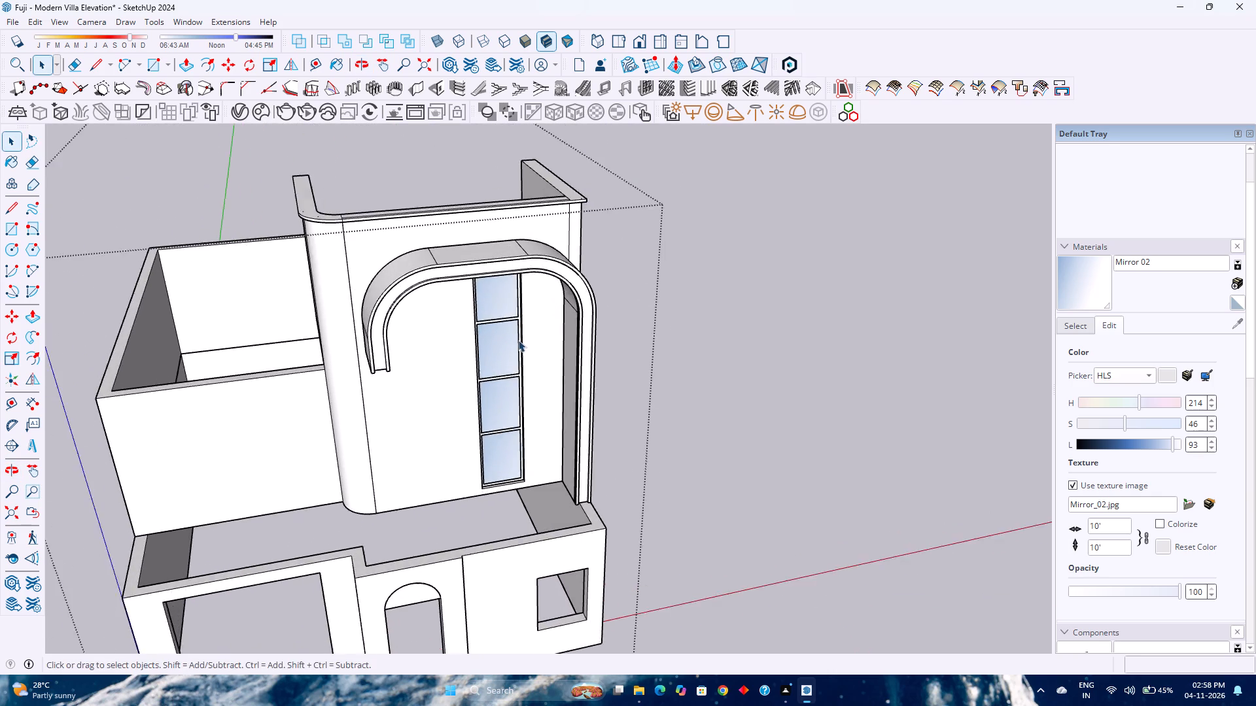
scroll(518, 340, "up", 1)
middle_click_drag(515, 340, 517, 247)
Open the upper-floor wall group for editing and select the front wall face around the window.
left_click(534, 214)
double_click(534, 214)
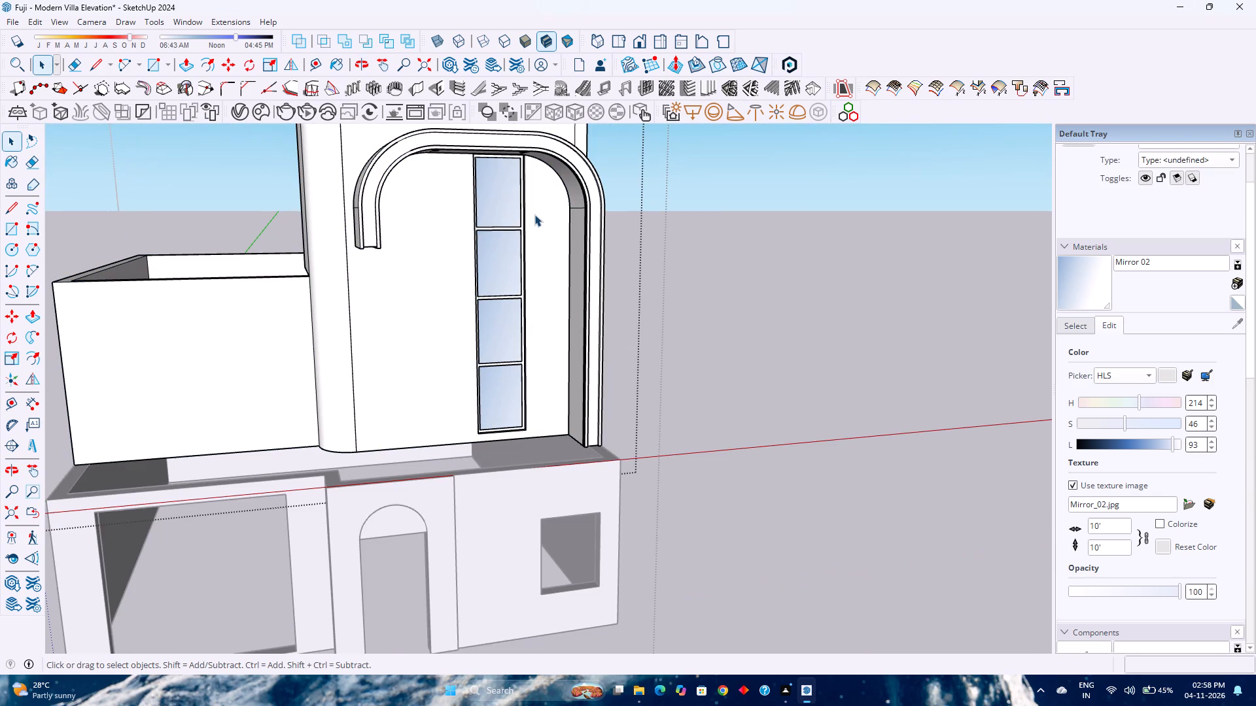
left_click(534, 214)
middle_click_drag(534, 214, 523, 300, "shift")
middle_click(523, 300, "shift")
scroll(520, 316, "up", 2)
middle_click_drag(520, 316, 502, 284)
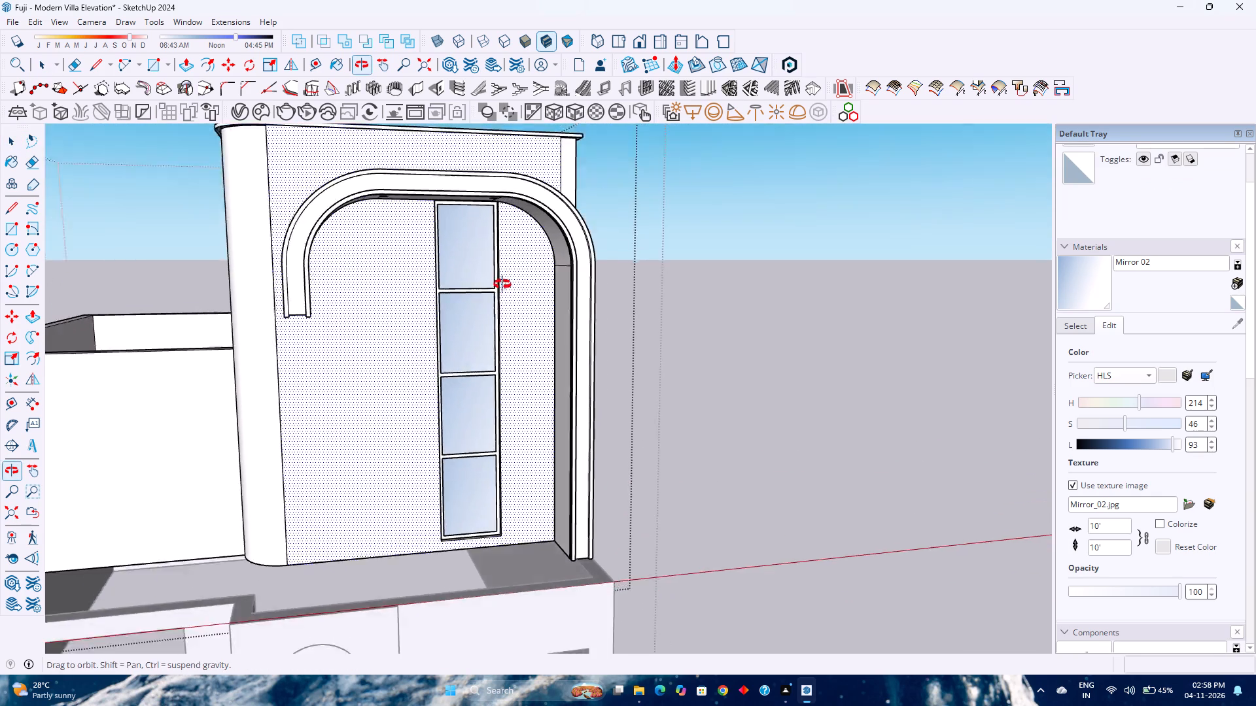
middle_click_drag(502, 284, 487, 254)
middle_click(487, 254)
middle_click(487, 254)
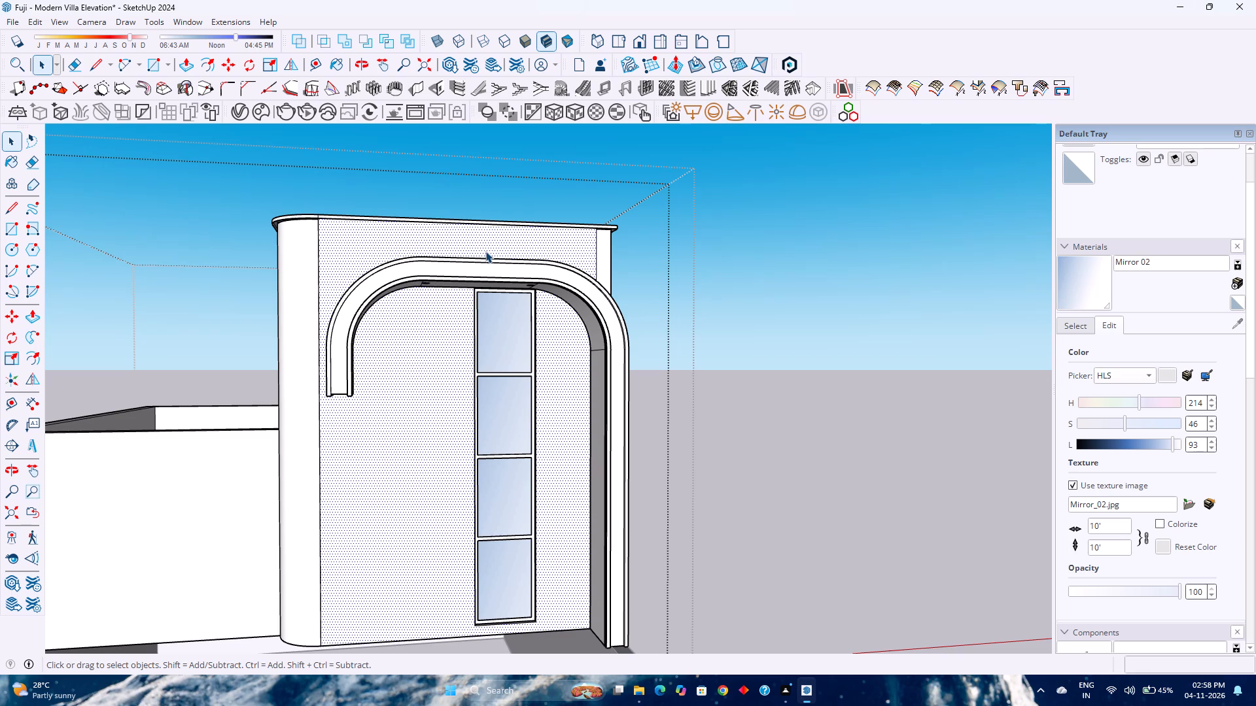
scroll(489, 251, "down", 2)
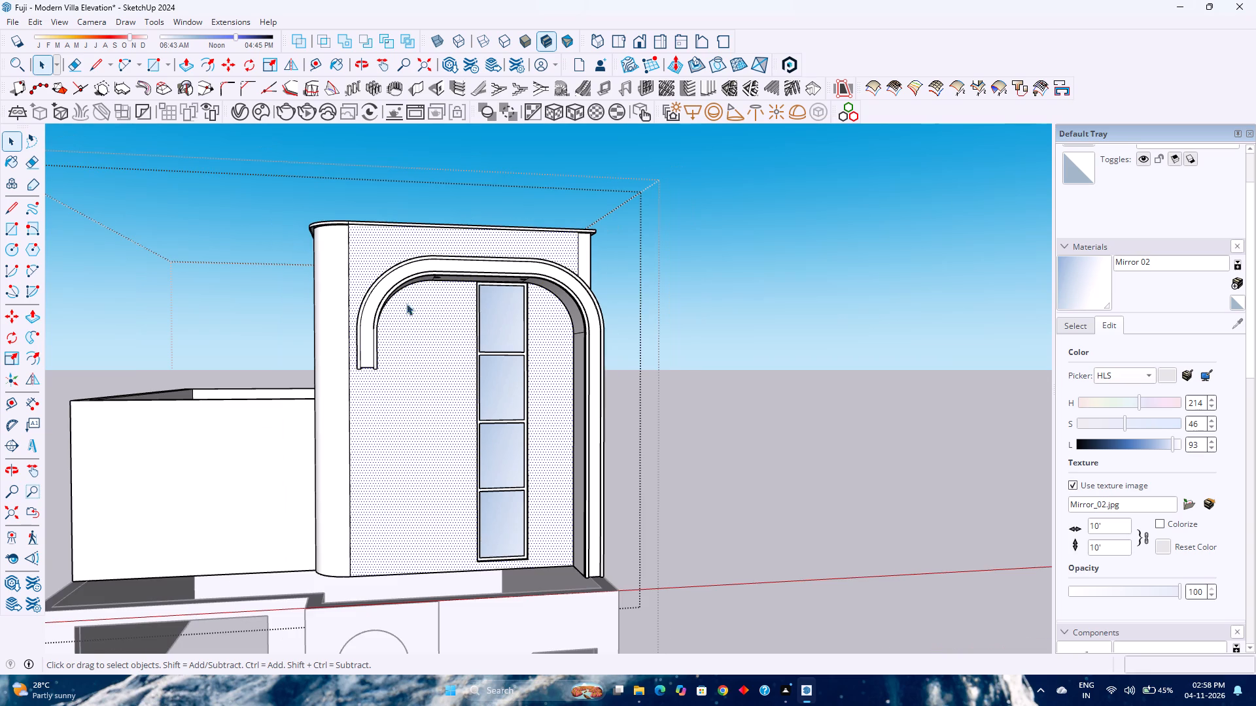
middle_click_drag(451, 360, 410, 297)
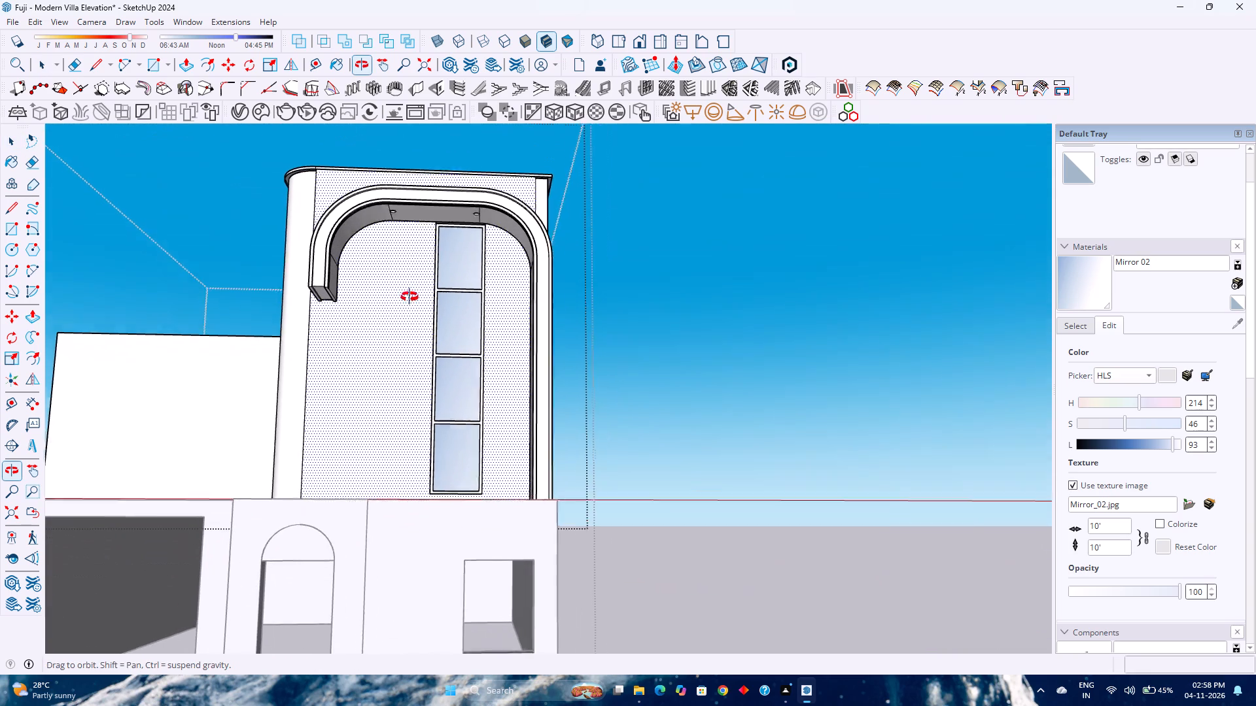
middle_click_drag(410, 297, 408, 294)
middle_click(408, 294)
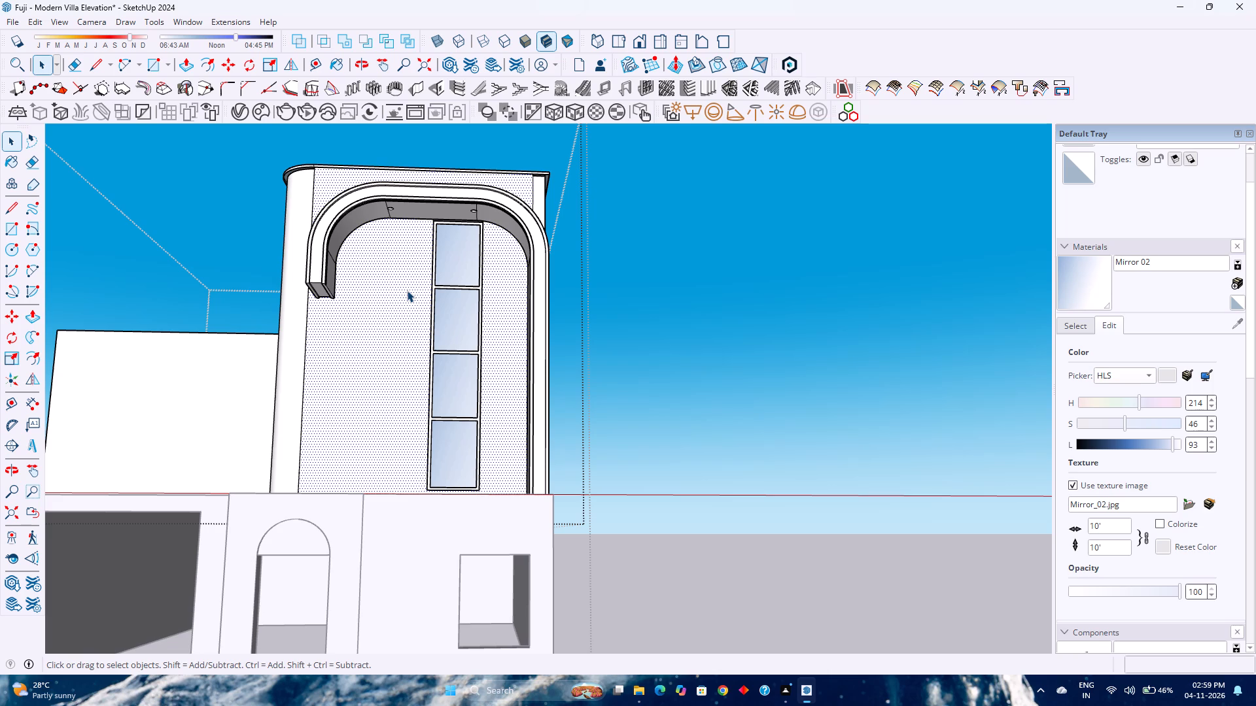
Place vertical guides on the front wall along the arch's right and left inner edges, the left about 1' 6 1/4" from the wall edge.
left_click(321, 63)
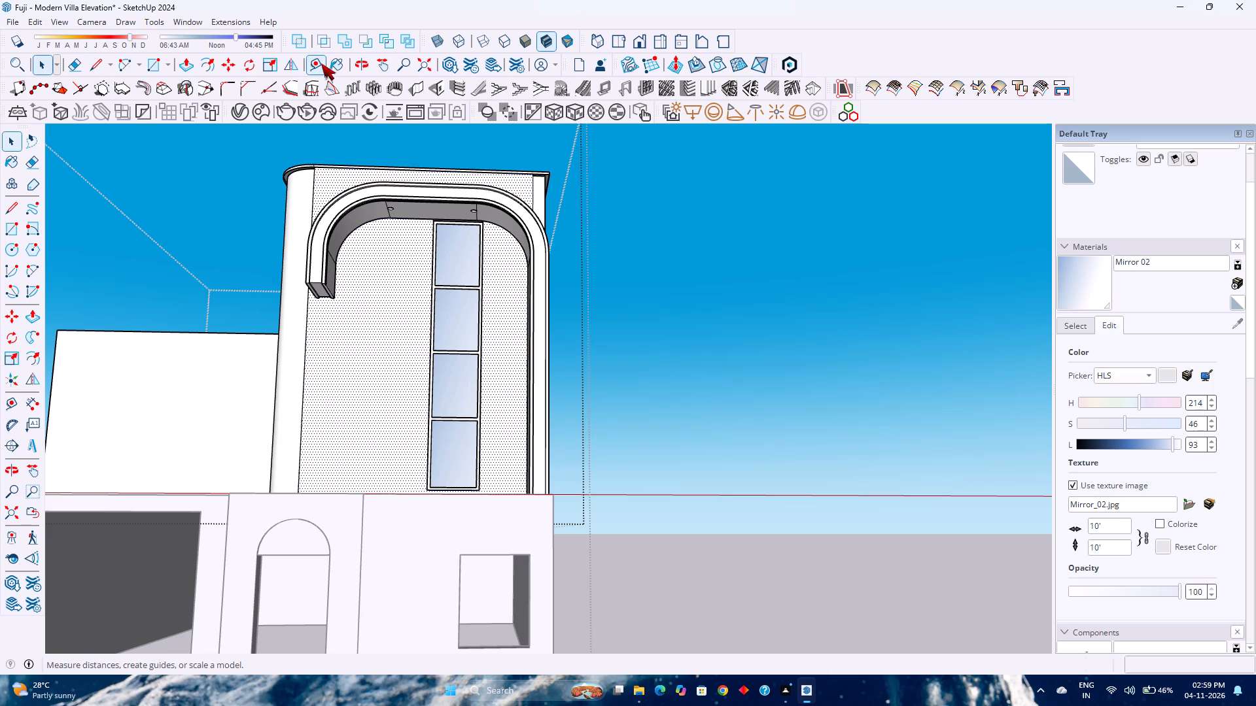
scroll(322, 340, "up", 4)
middle_click_drag(404, 365, 427, 373)
middle_click(427, 374)
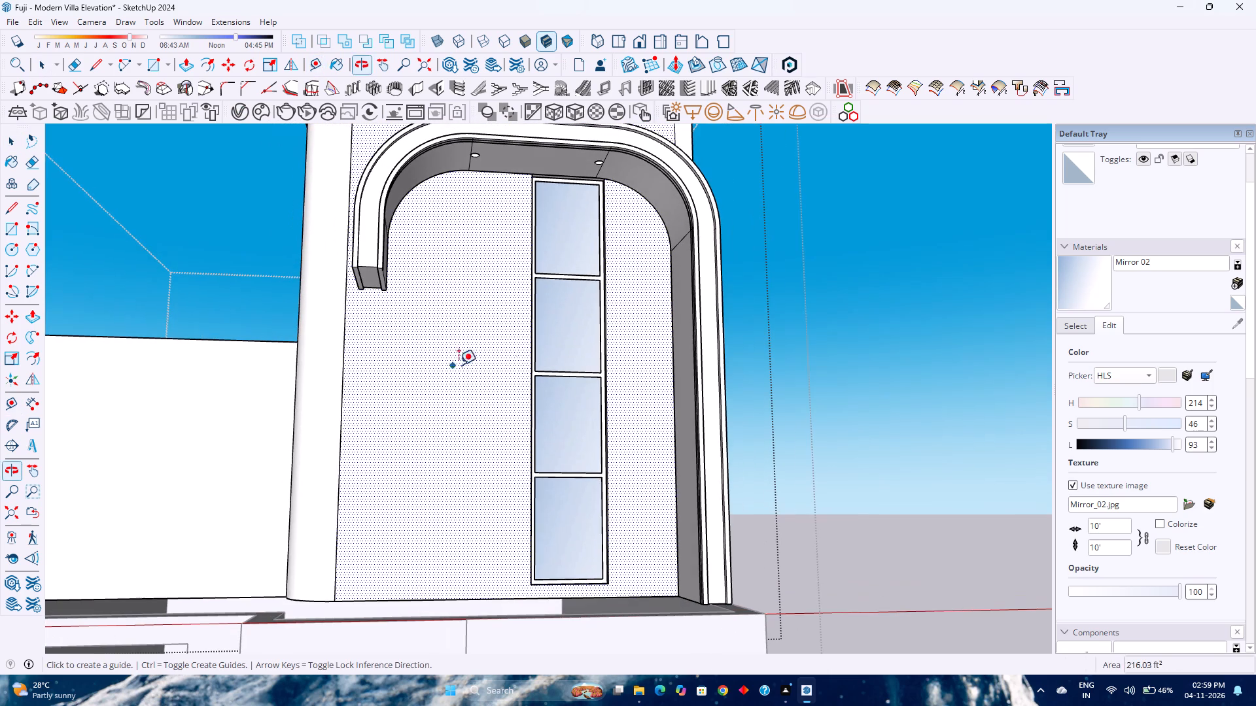
left_click(669, 314)
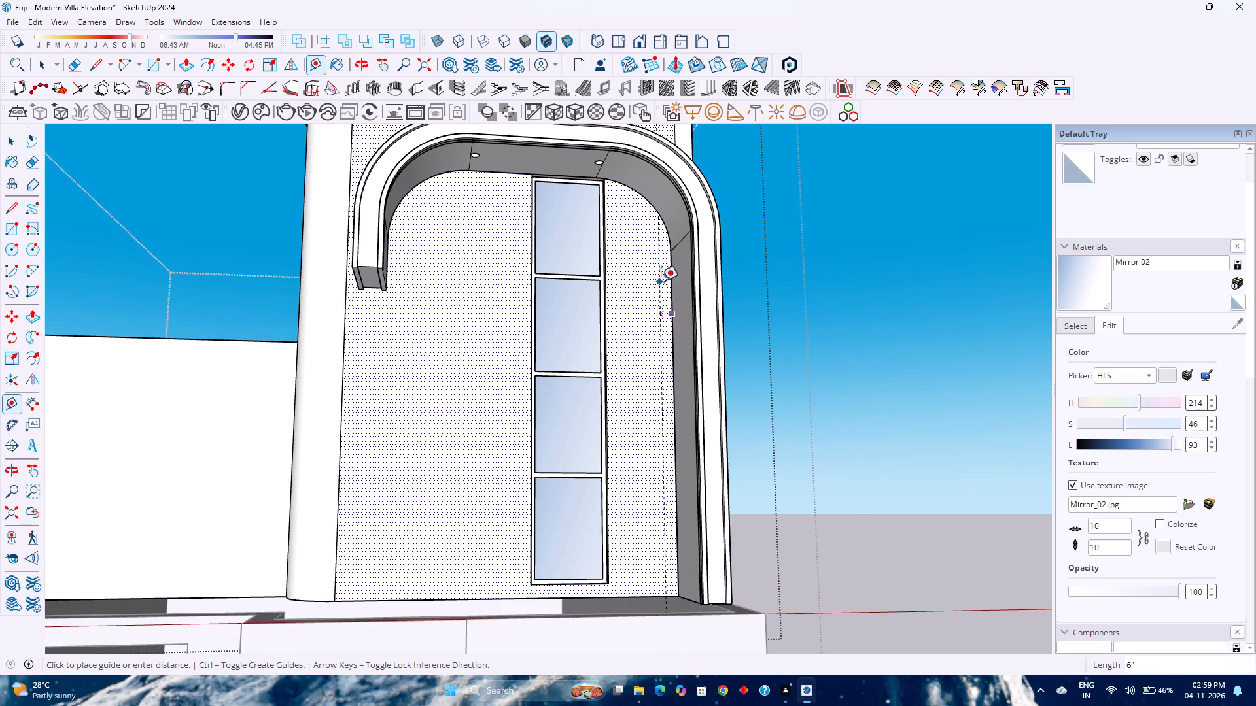
left_click(671, 254)
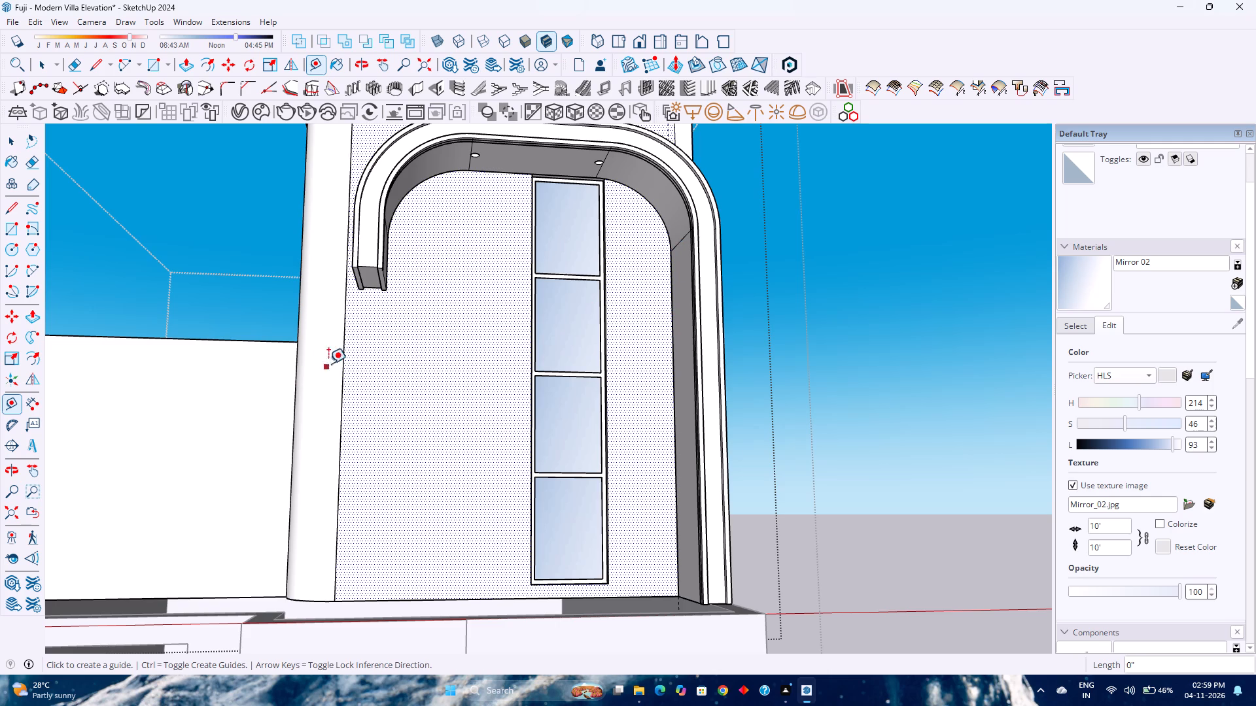
left_click(342, 355)
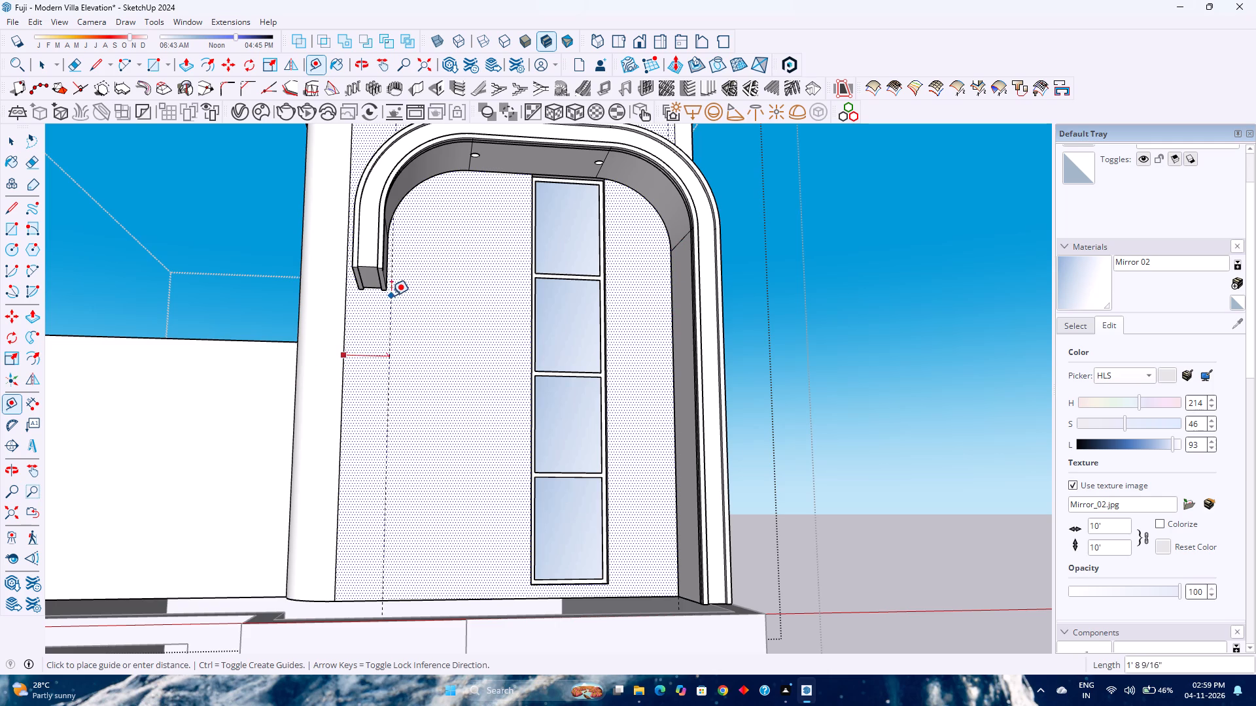
left_click(389, 292)
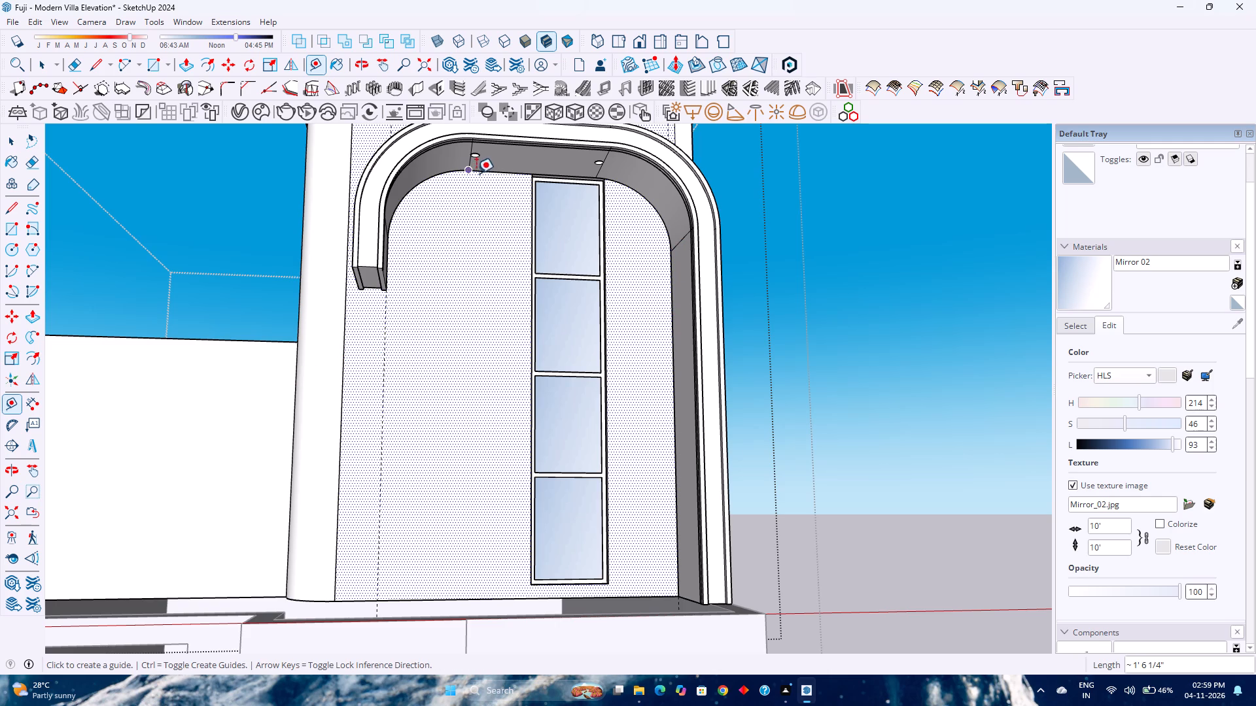
Place a horizontal guide 1' below the arch frame's upper edge, level with the underside of the arch.
middle_click_drag(493, 173, 506, 233)
scroll(507, 233, "down", 1)
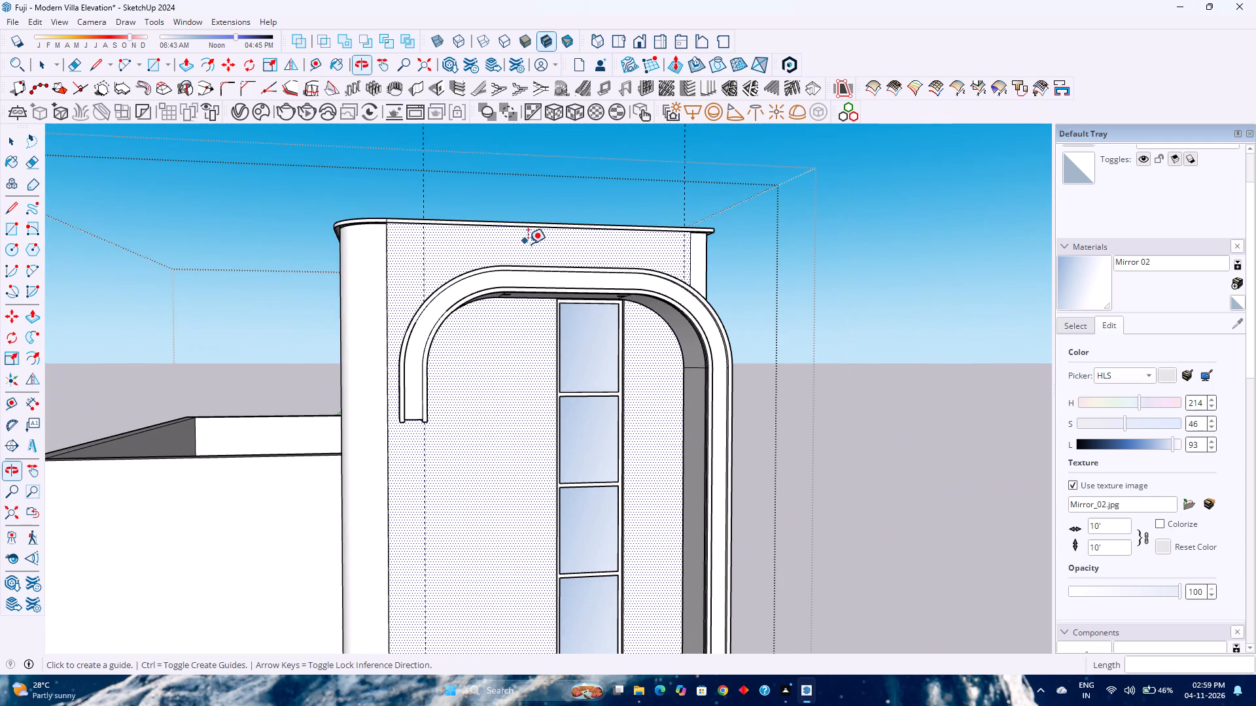
scroll(450, 233, "up", 5)
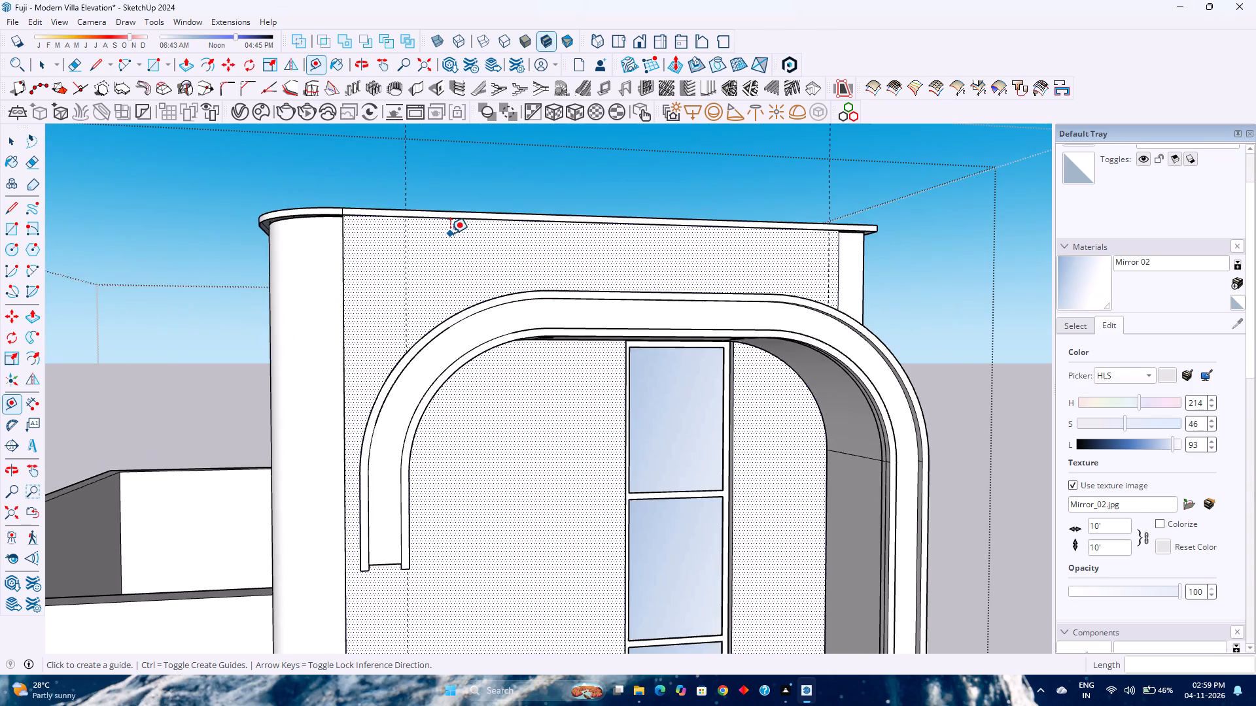
middle_click_drag(450, 235, 479, 318)
middle_click(479, 318)
left_click(546, 254)
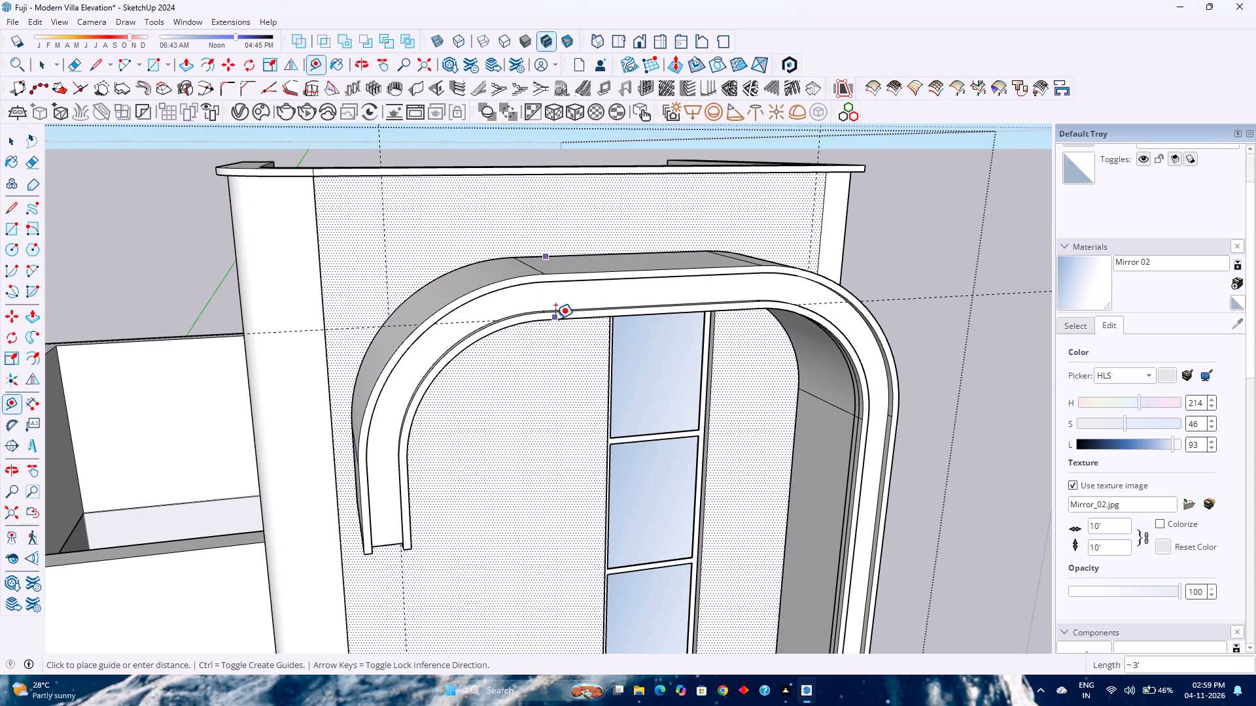
scroll(555, 319, "up", 1)
middle_click_drag(553, 319, 492, 186)
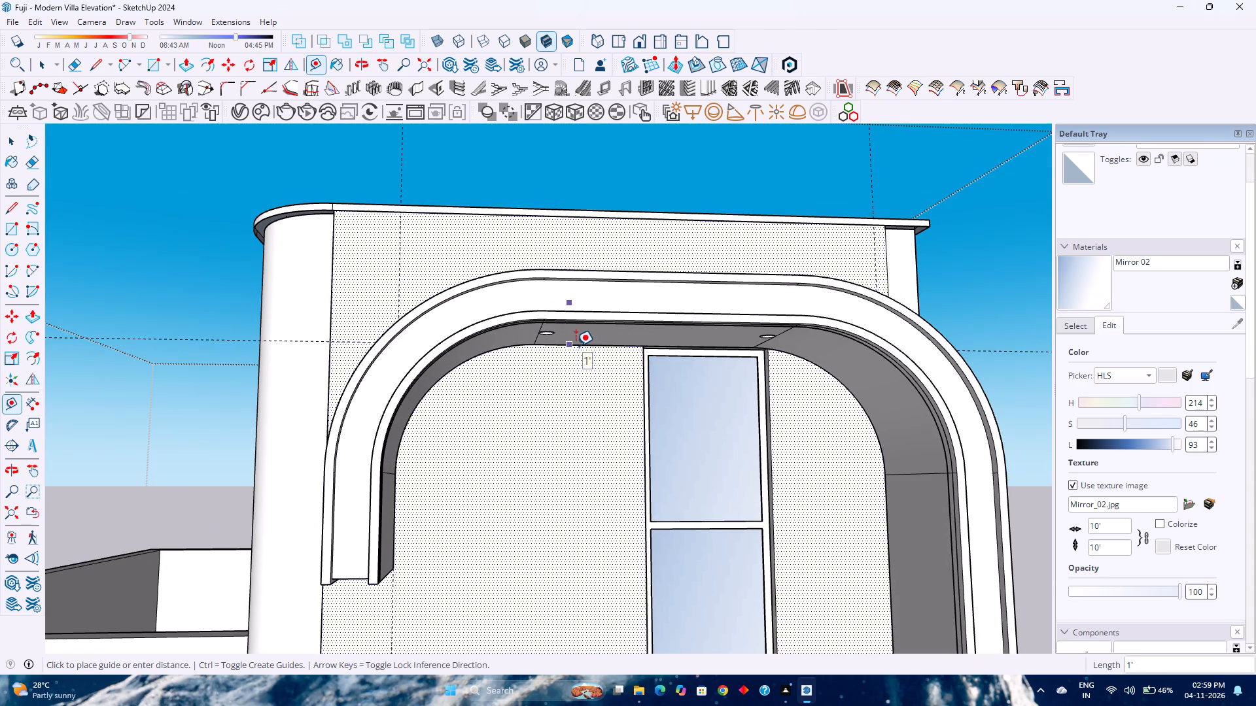
left_click(576, 346)
Place a second horizontal guide 3' below the first, level with the start of the arch's inner curves.
scroll(569, 350, "down", 8)
middle_click_drag(612, 429, 538, 360)
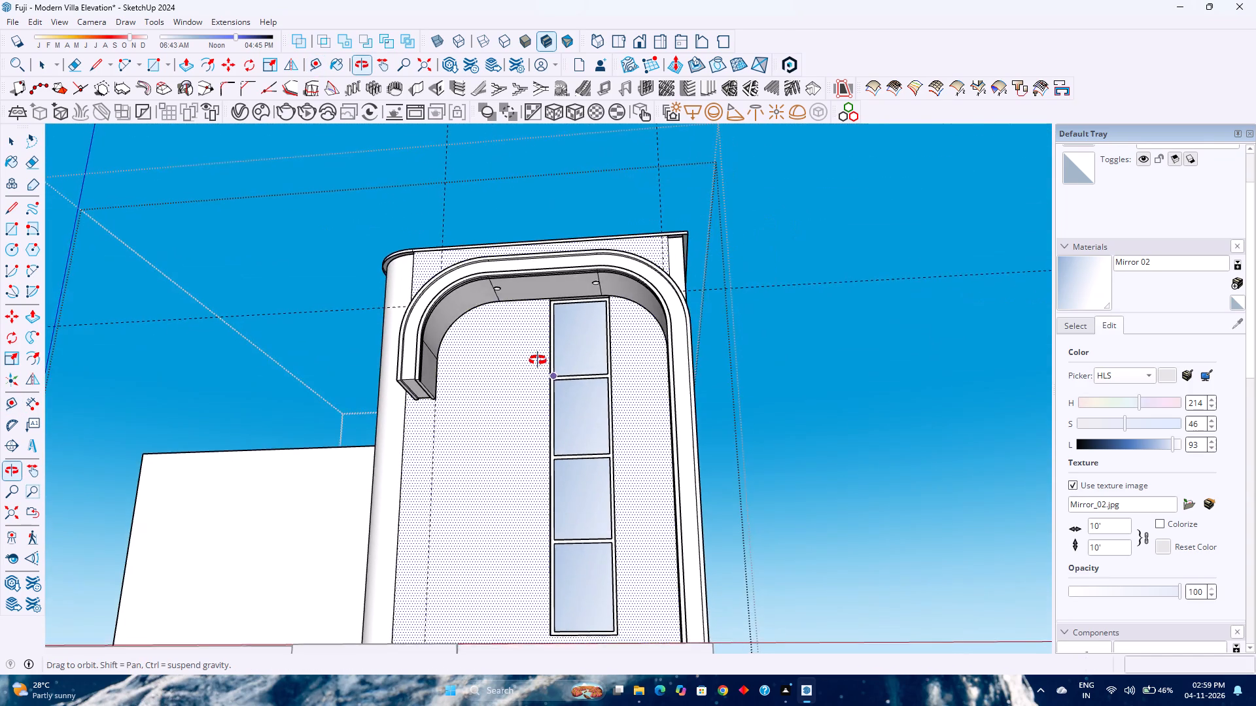
middle_click_drag(538, 360, 550, 395)
middle_click(550, 395)
left_click(388, 325)
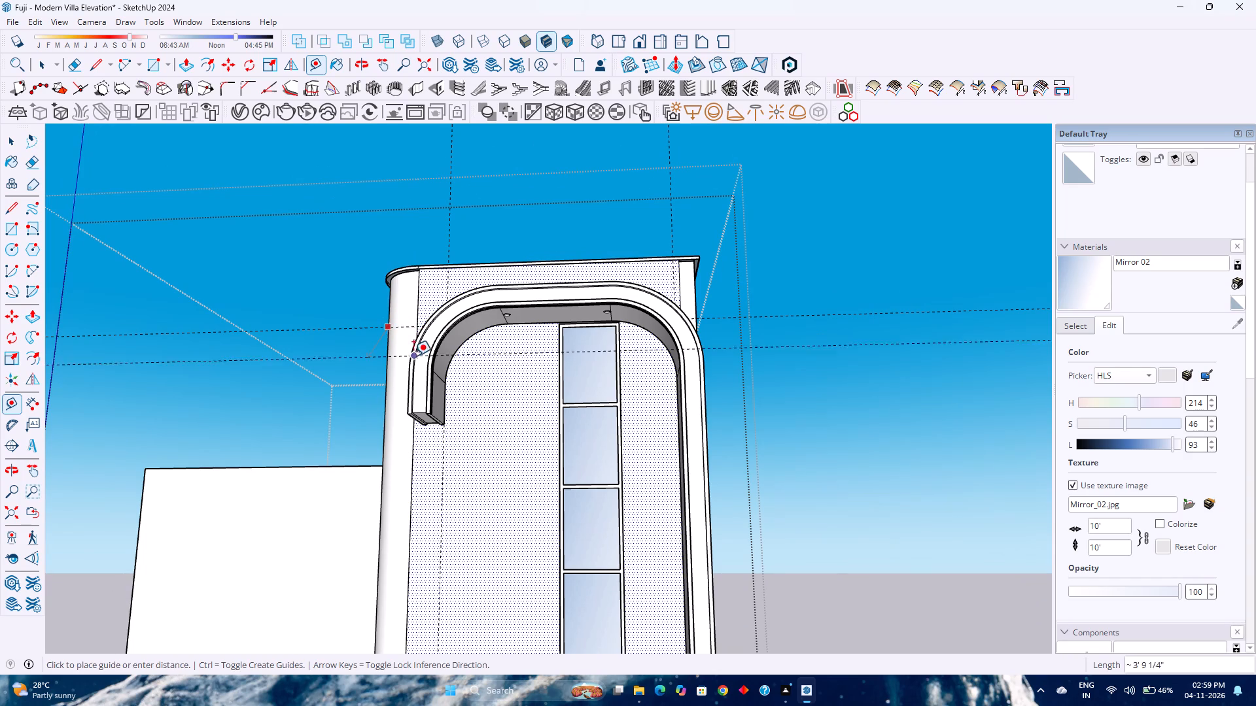
left_click(449, 382)
key("space")
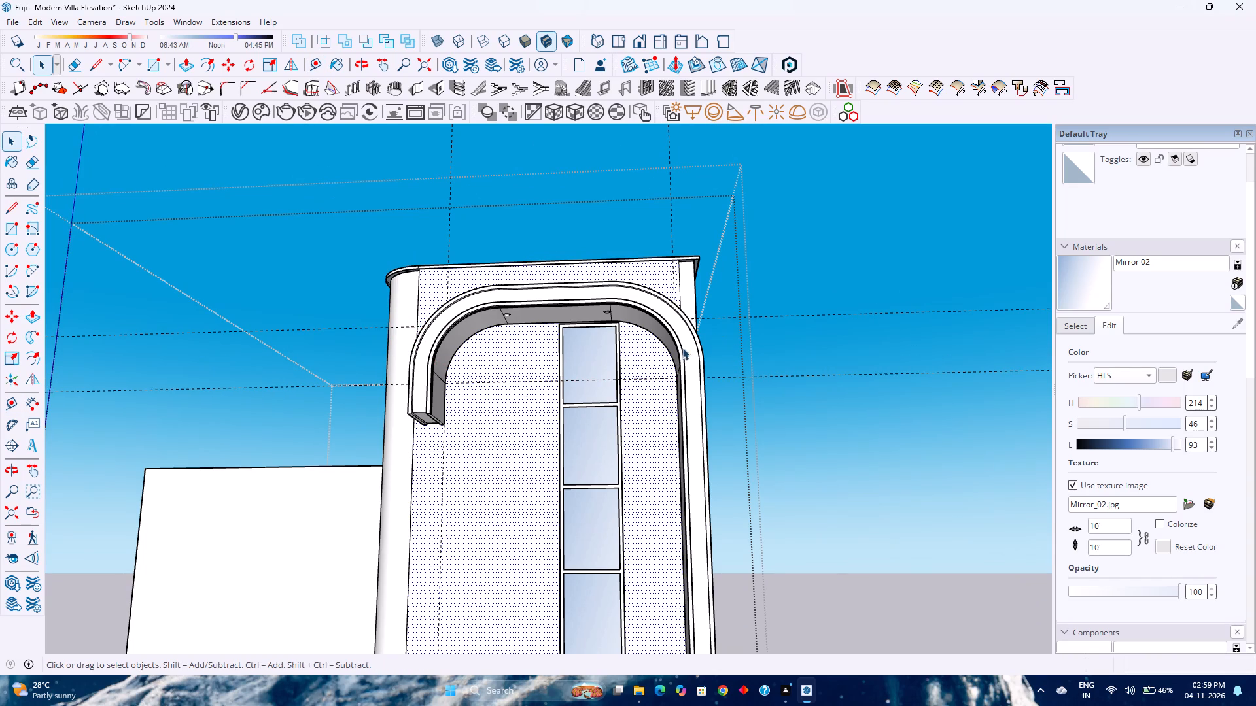
Hide the rounded arch frame so that the front wall and its guides are clear.
left_click(688, 346)
right_click(688, 346)
left_click(784, 384)
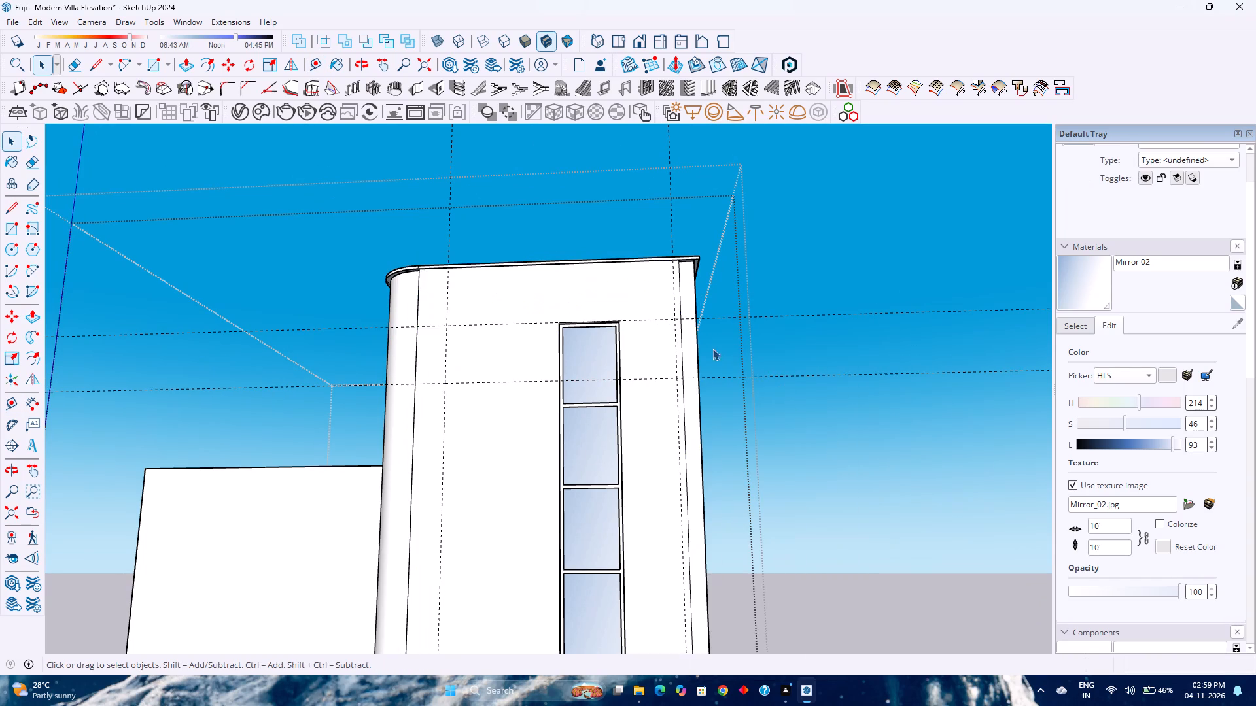
scroll(662, 367, "up", 4)
scroll(601, 333, "down", 3)
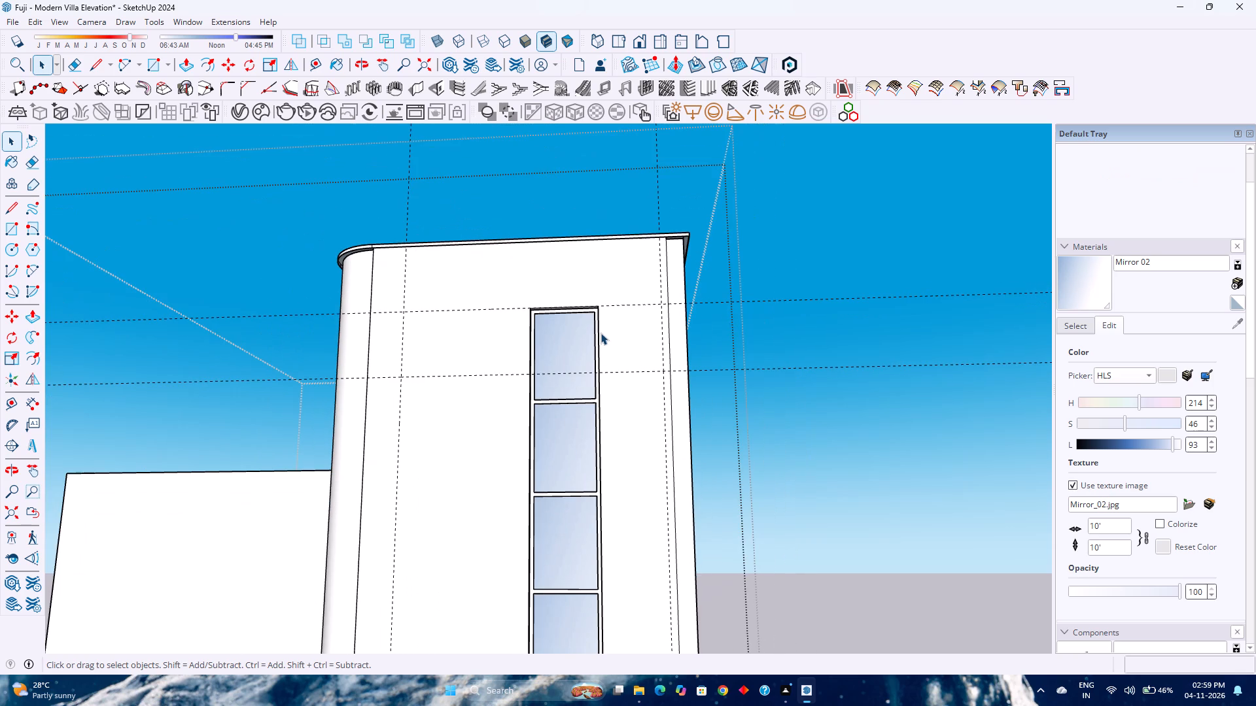
Place a vertical guide 3' inward from the left vertical guide on the front wall.
left_click(309, 63)
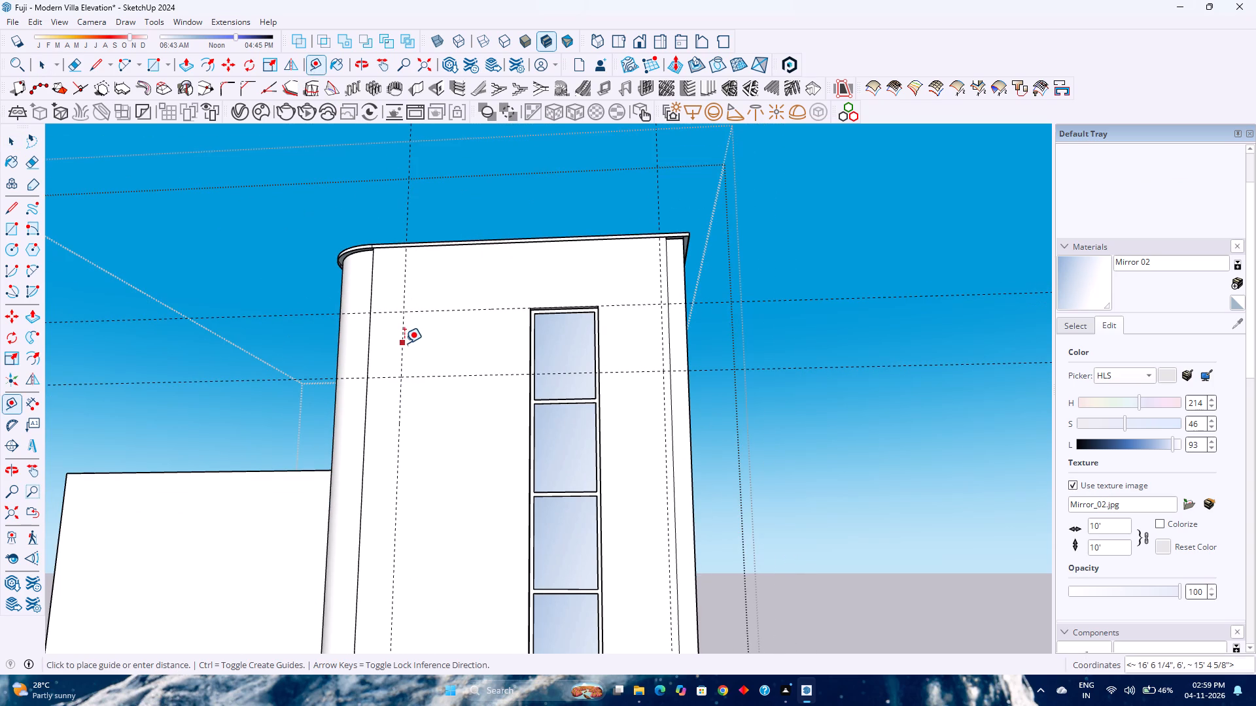
left_click(404, 343)
type("3'")
key("Return")
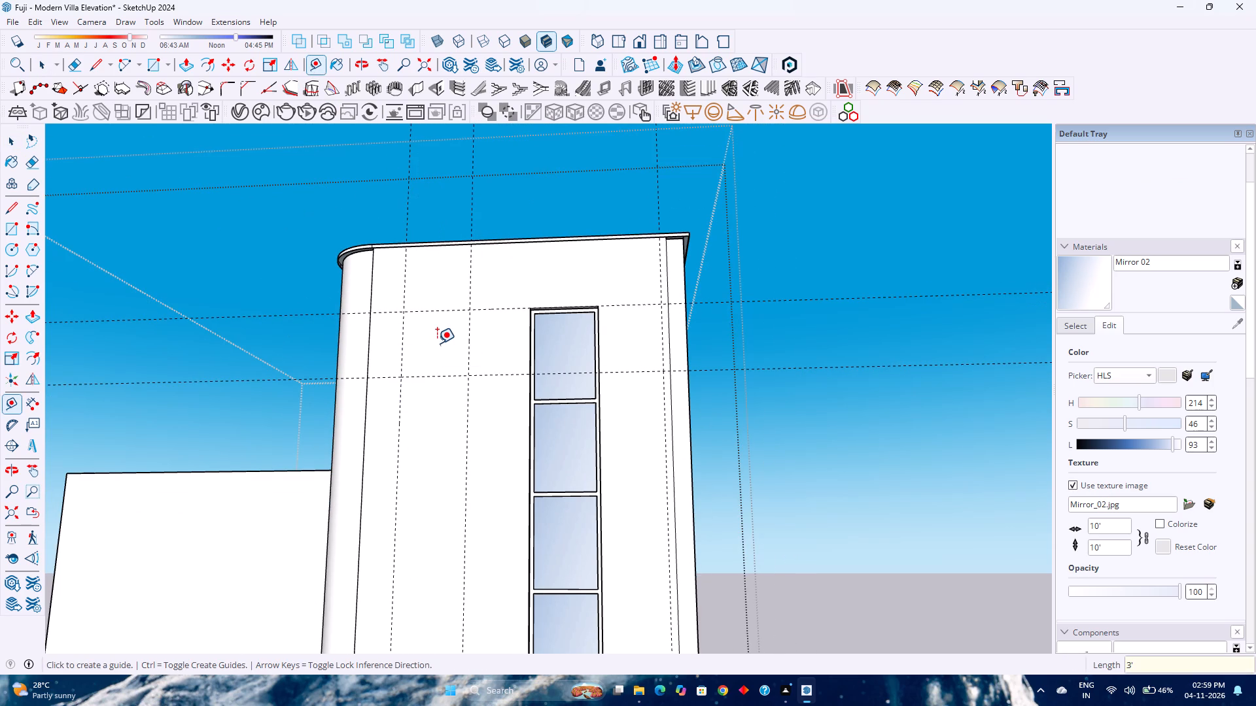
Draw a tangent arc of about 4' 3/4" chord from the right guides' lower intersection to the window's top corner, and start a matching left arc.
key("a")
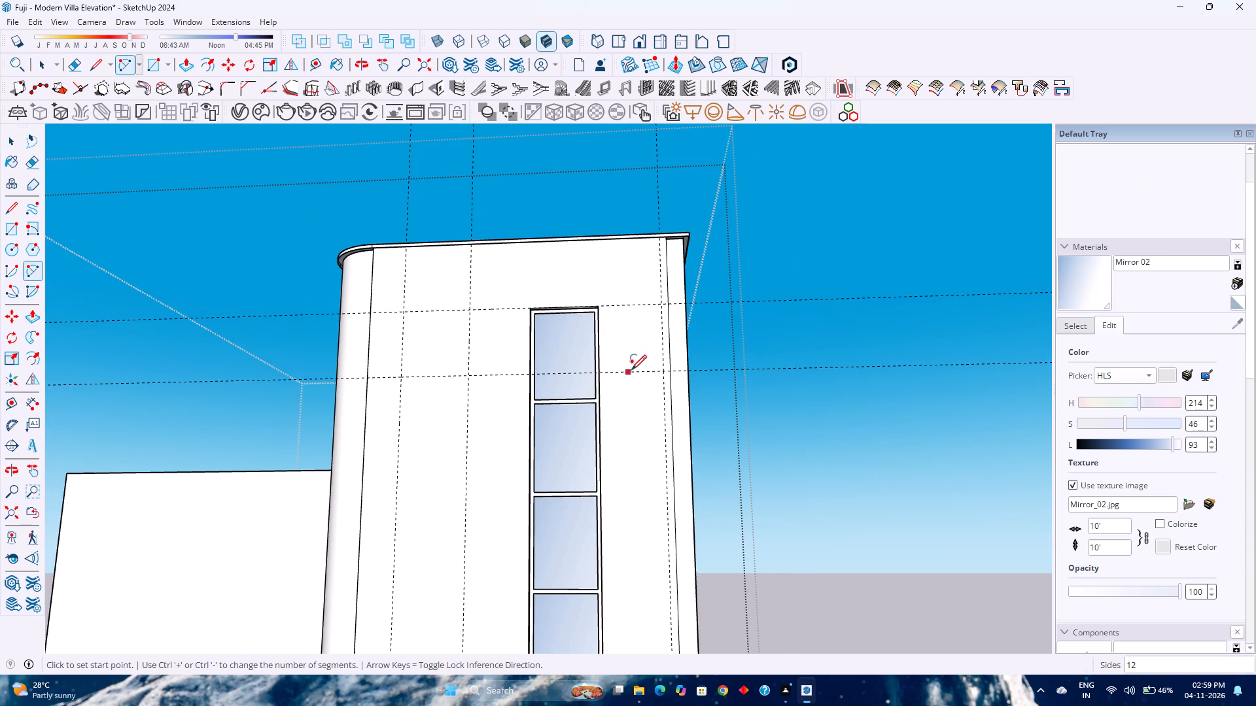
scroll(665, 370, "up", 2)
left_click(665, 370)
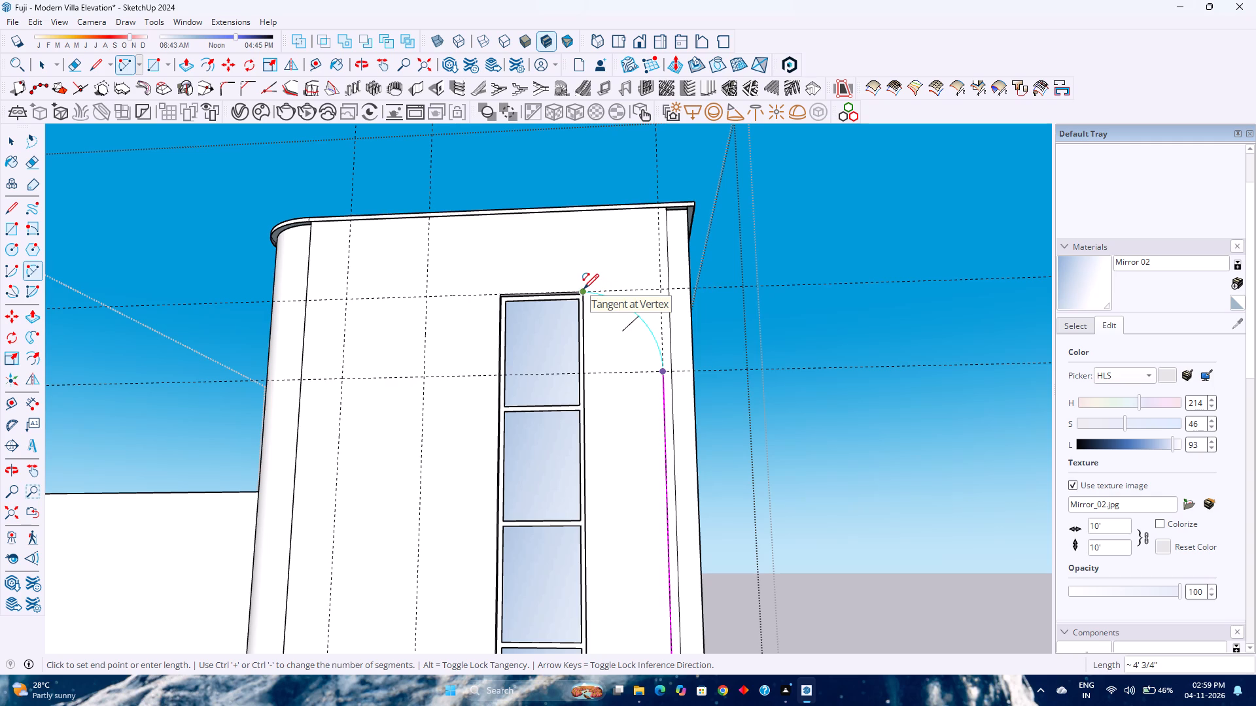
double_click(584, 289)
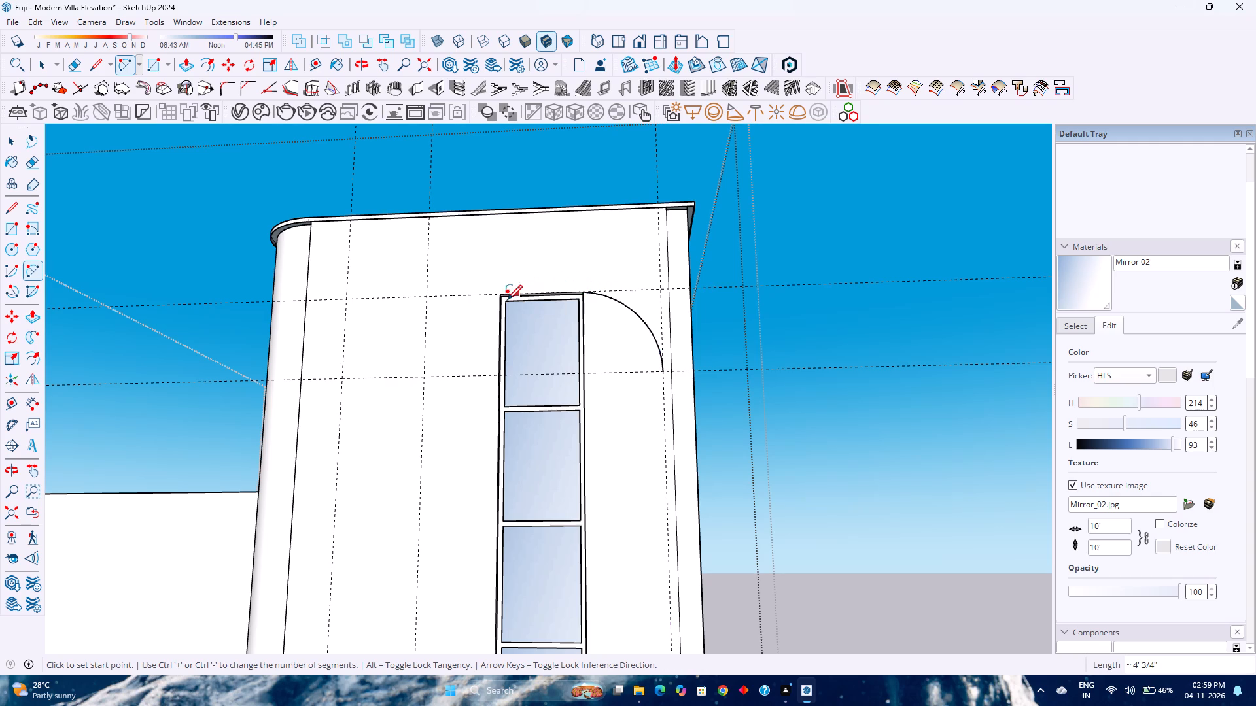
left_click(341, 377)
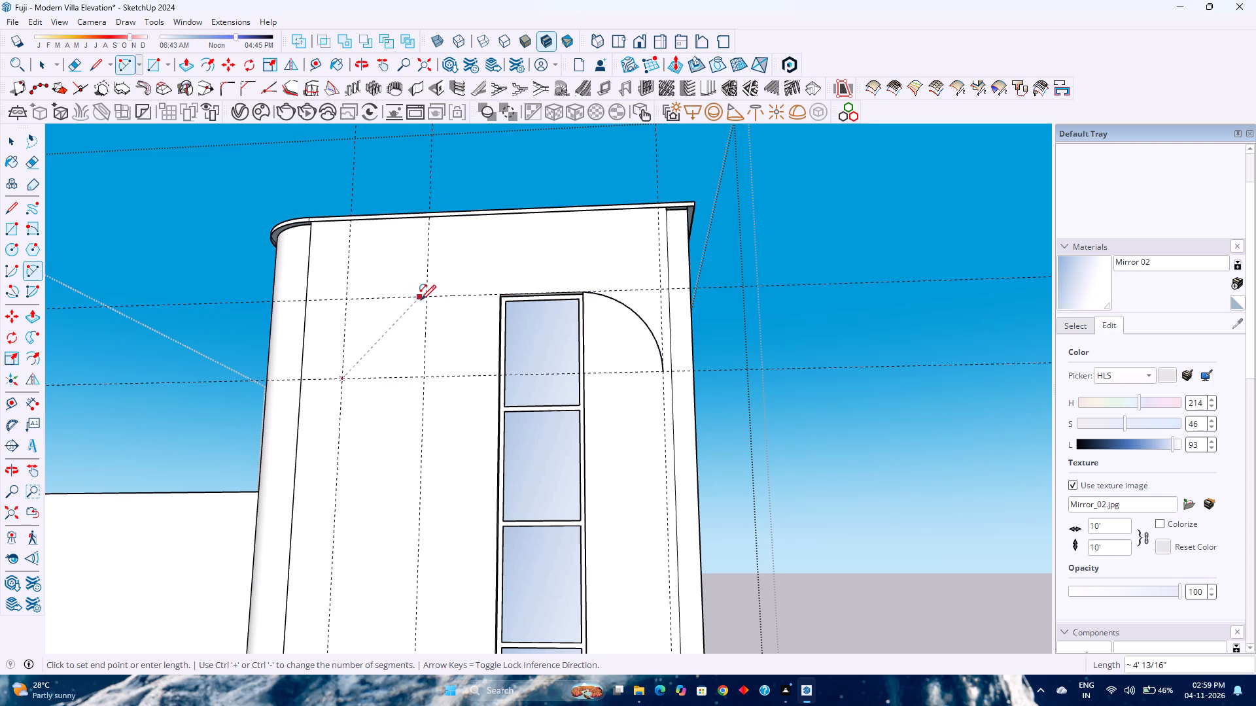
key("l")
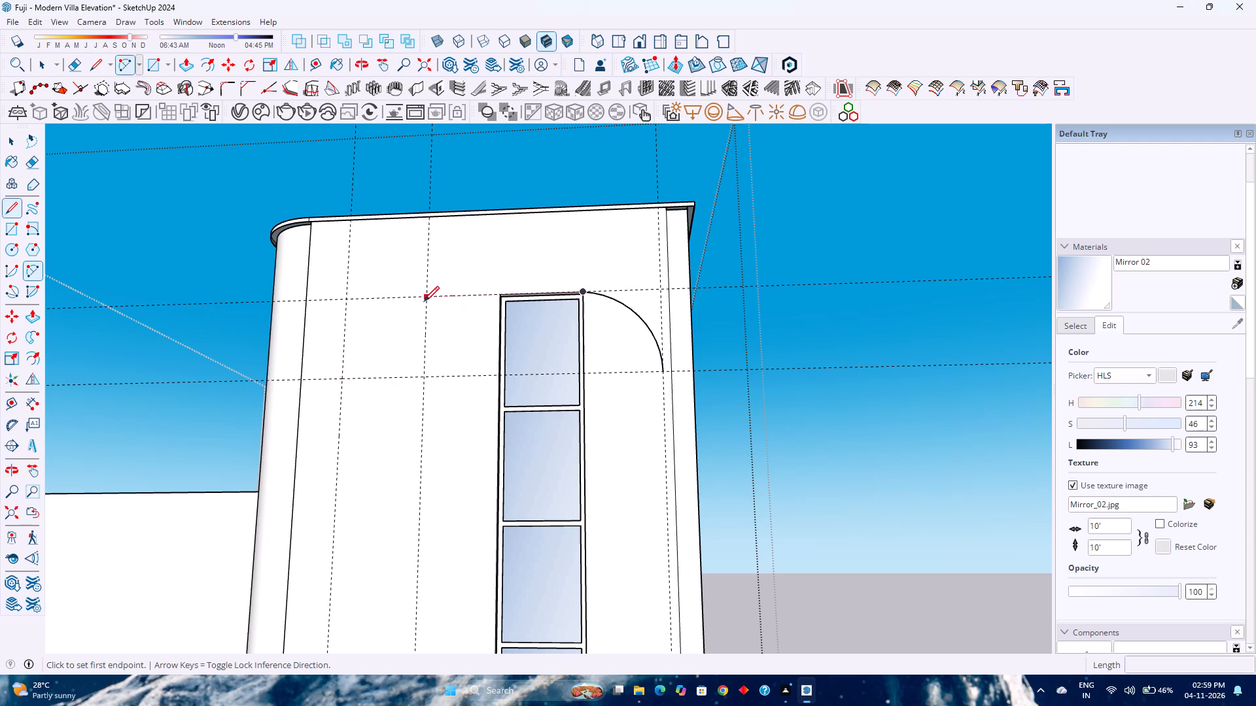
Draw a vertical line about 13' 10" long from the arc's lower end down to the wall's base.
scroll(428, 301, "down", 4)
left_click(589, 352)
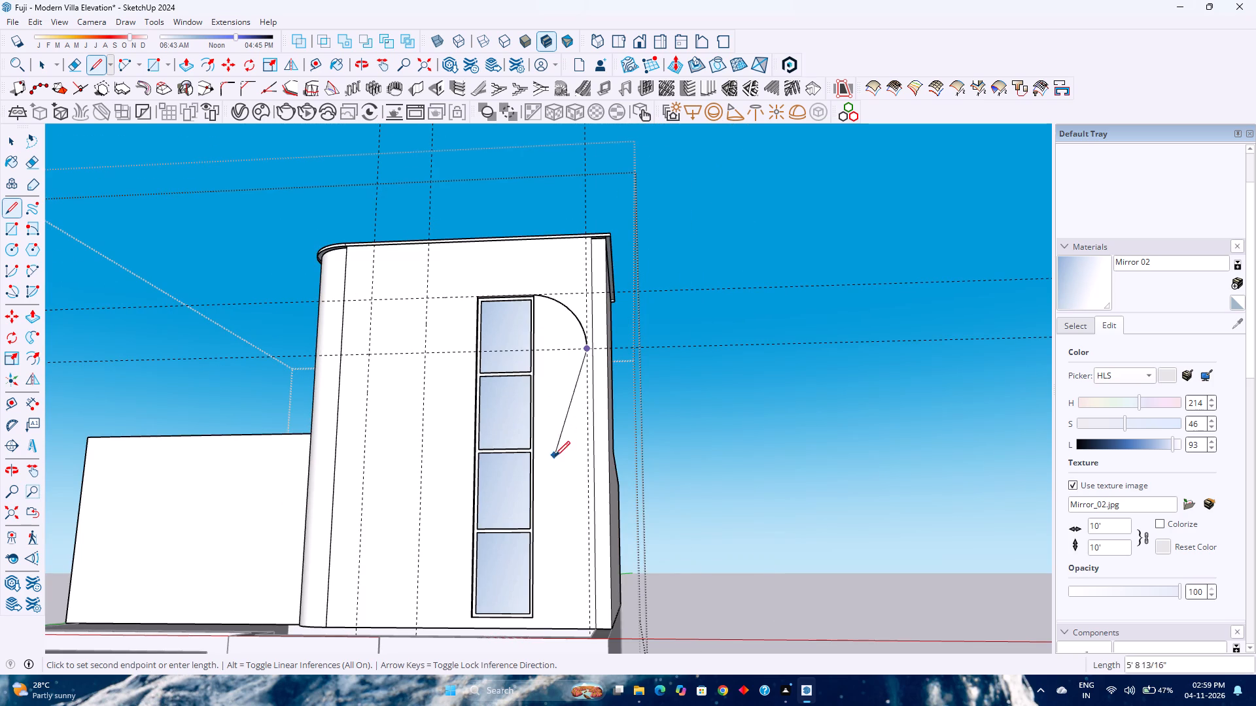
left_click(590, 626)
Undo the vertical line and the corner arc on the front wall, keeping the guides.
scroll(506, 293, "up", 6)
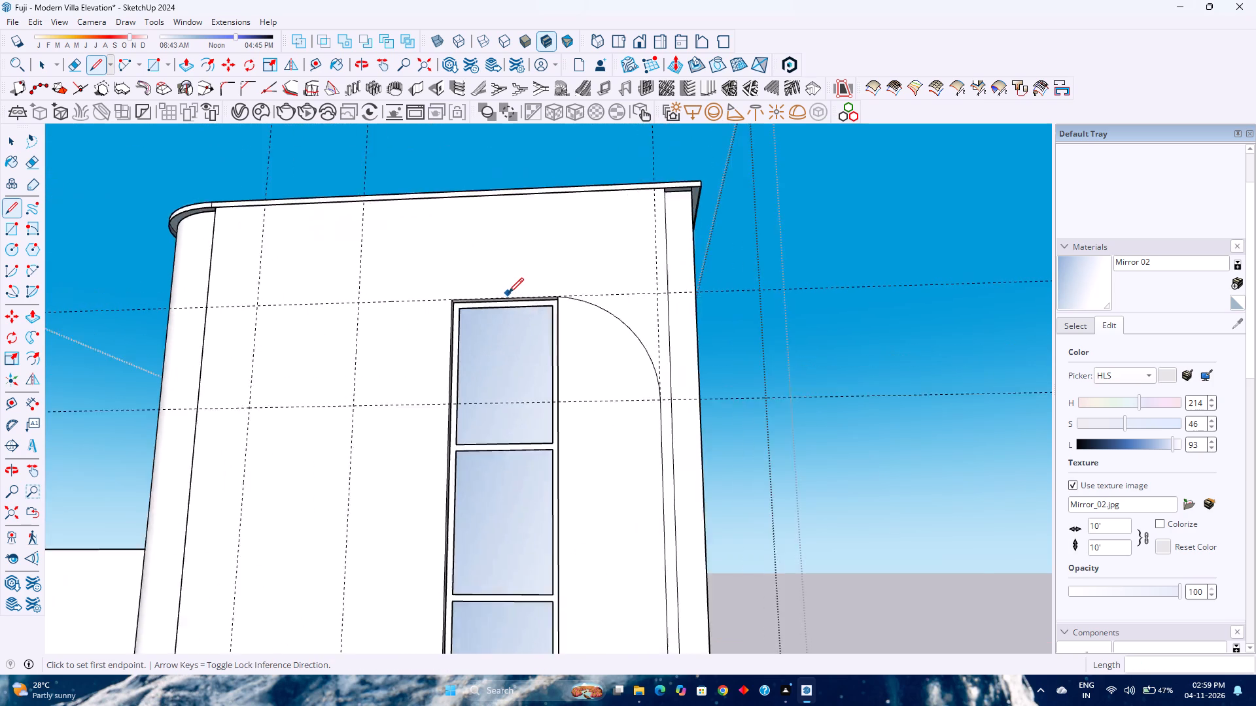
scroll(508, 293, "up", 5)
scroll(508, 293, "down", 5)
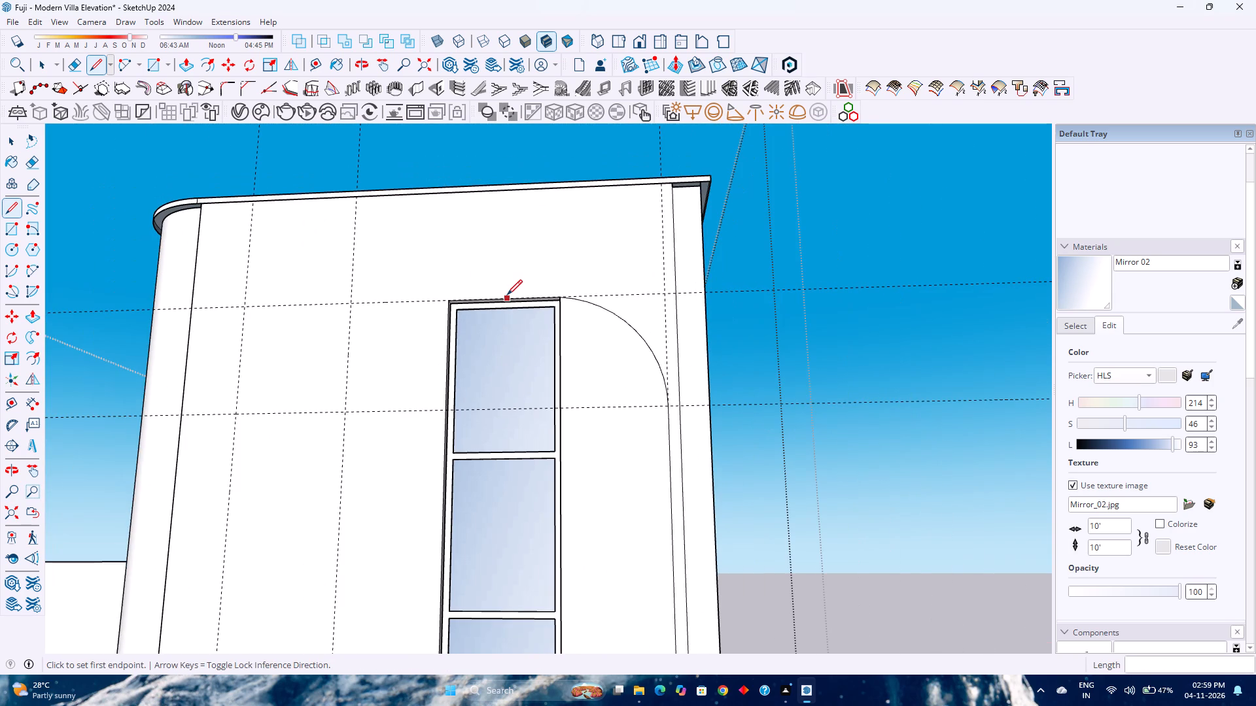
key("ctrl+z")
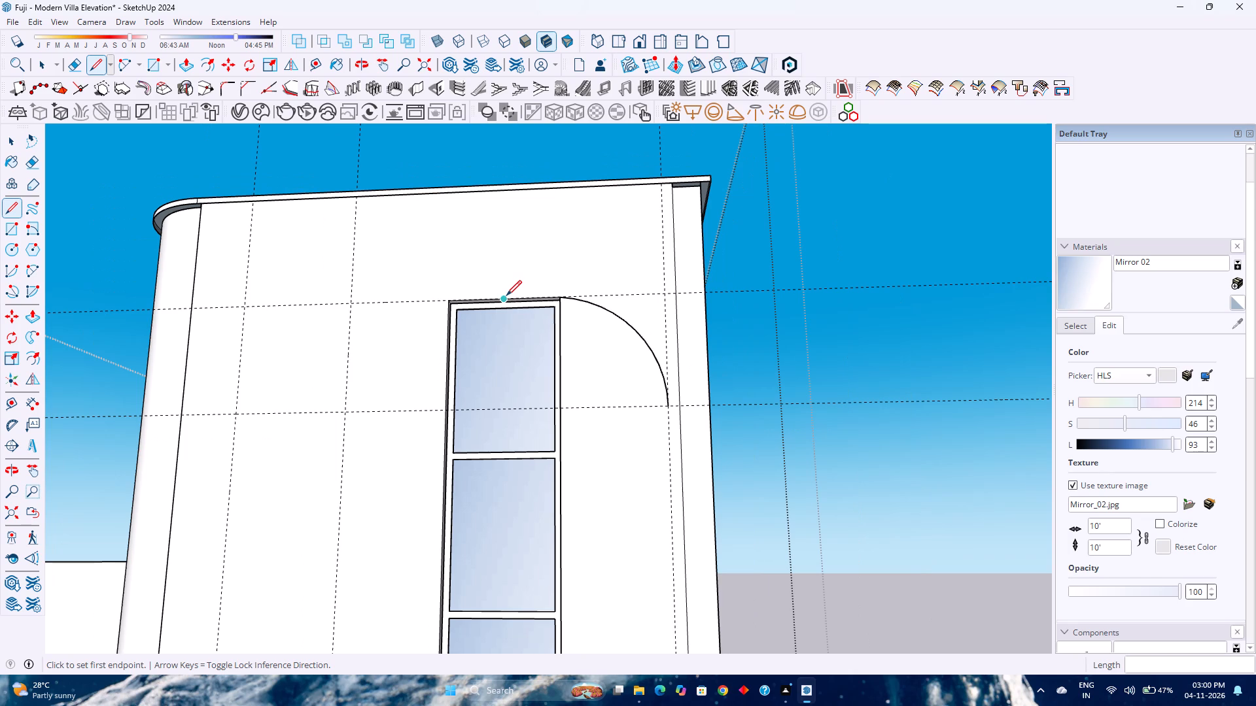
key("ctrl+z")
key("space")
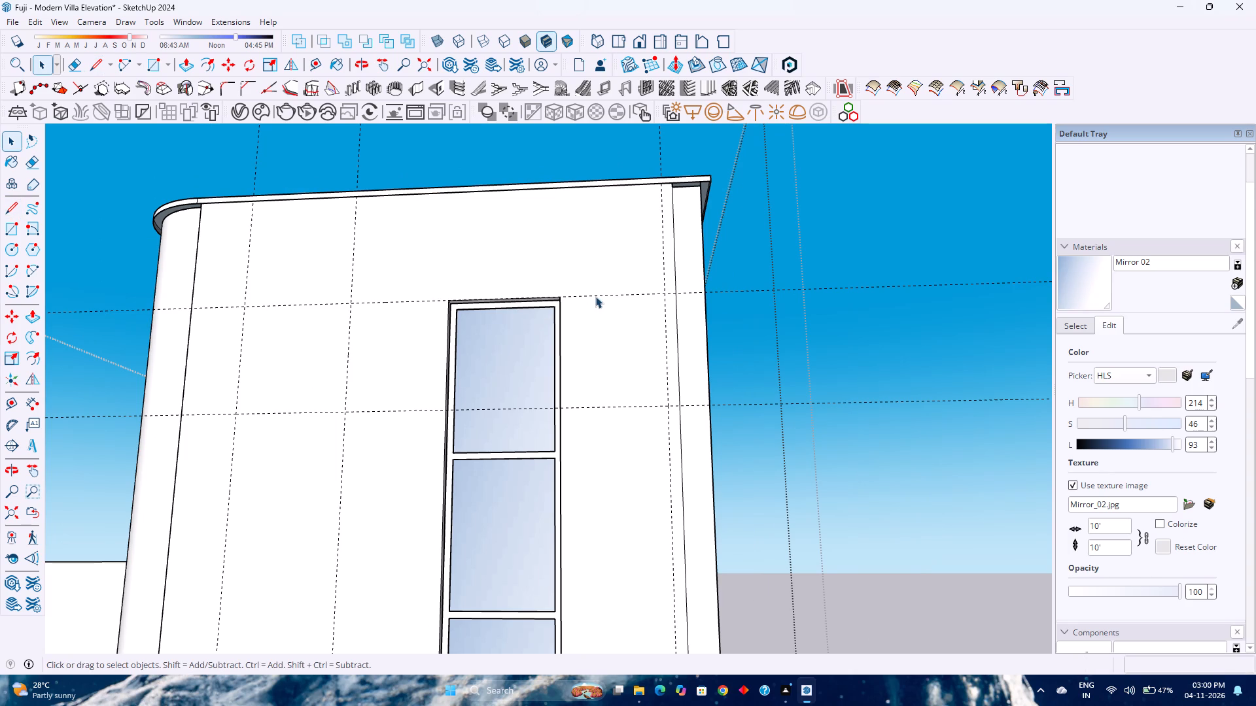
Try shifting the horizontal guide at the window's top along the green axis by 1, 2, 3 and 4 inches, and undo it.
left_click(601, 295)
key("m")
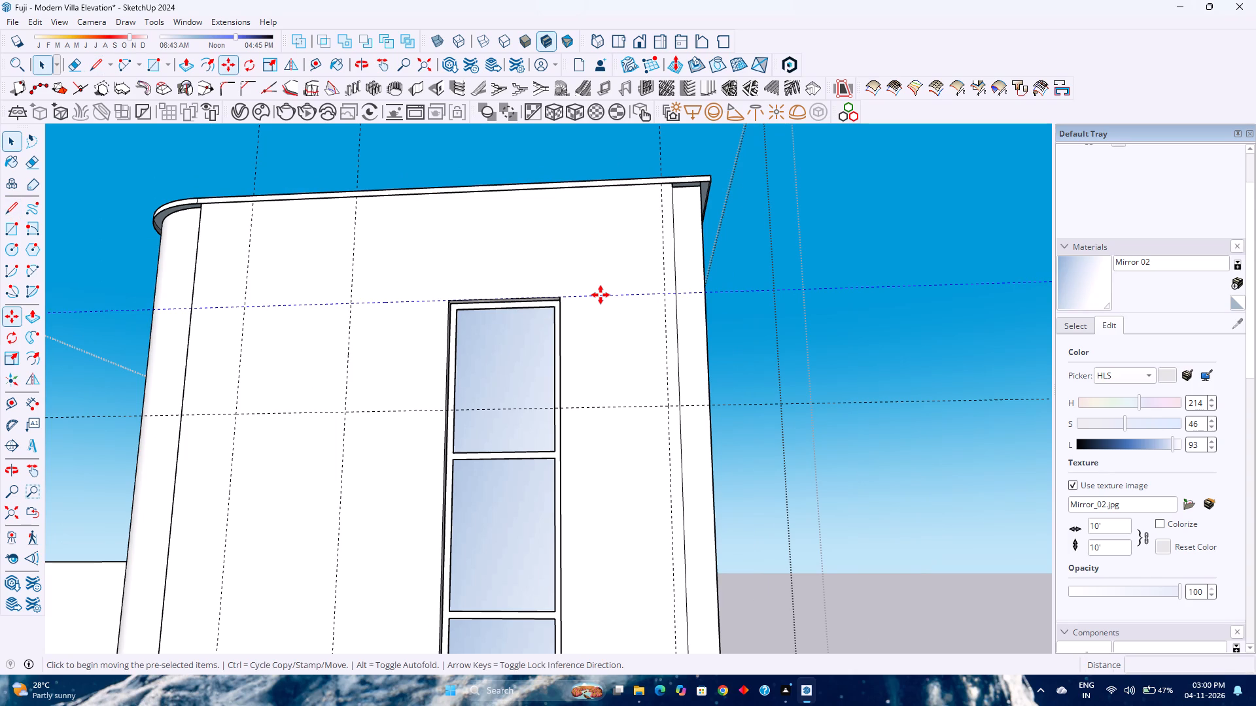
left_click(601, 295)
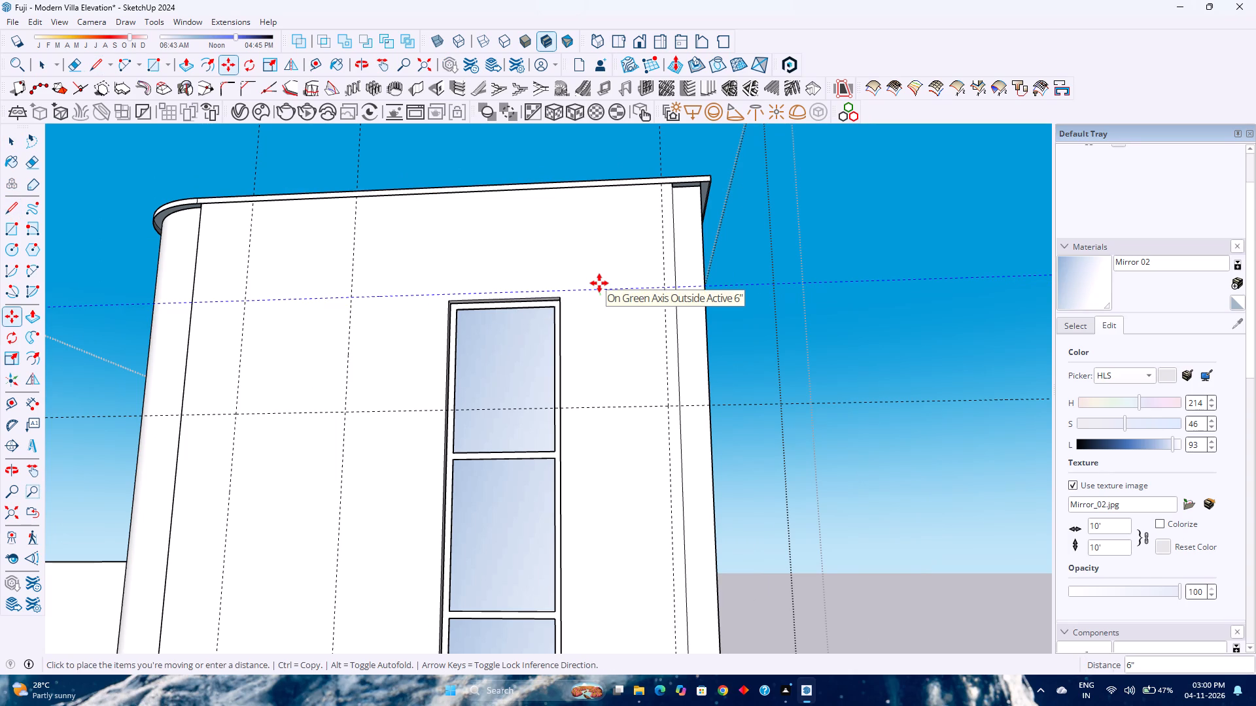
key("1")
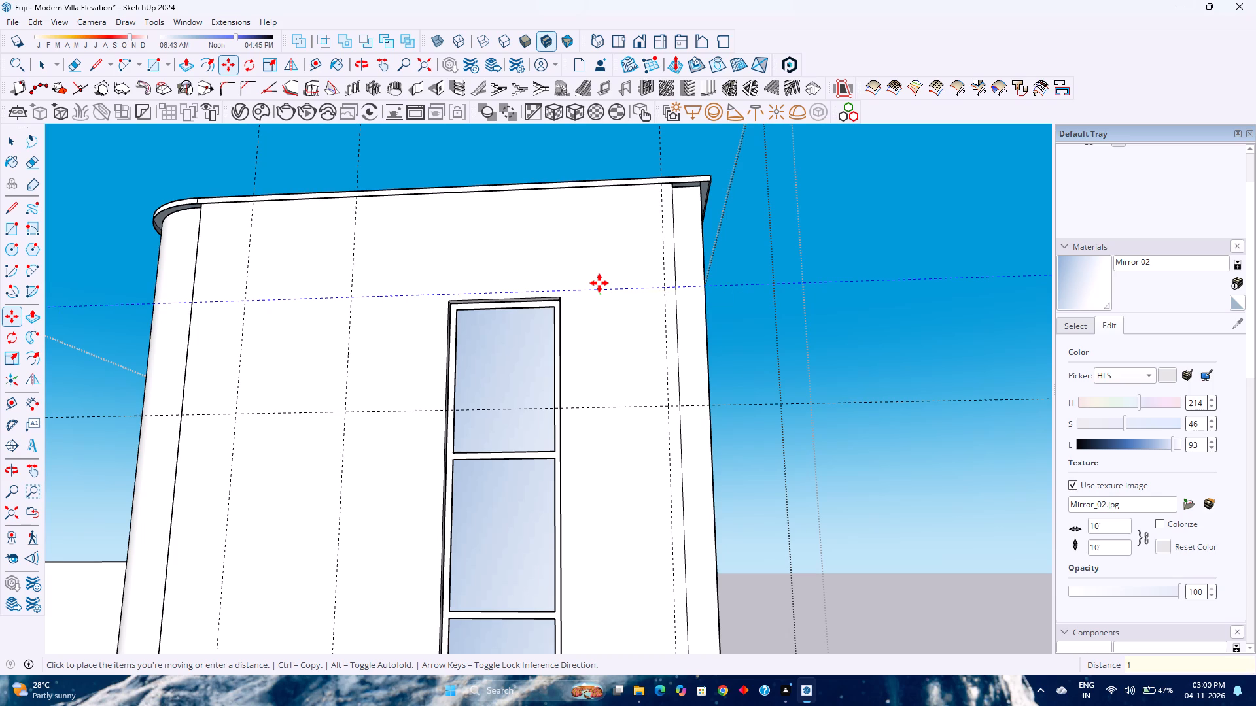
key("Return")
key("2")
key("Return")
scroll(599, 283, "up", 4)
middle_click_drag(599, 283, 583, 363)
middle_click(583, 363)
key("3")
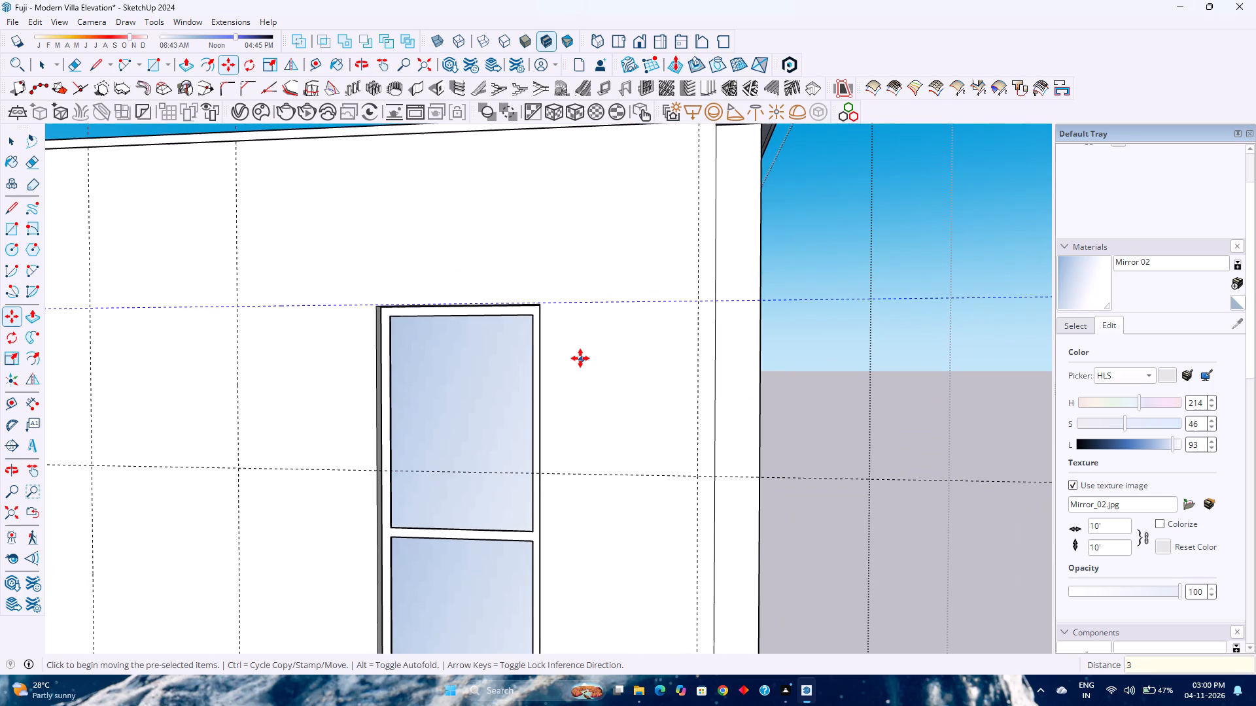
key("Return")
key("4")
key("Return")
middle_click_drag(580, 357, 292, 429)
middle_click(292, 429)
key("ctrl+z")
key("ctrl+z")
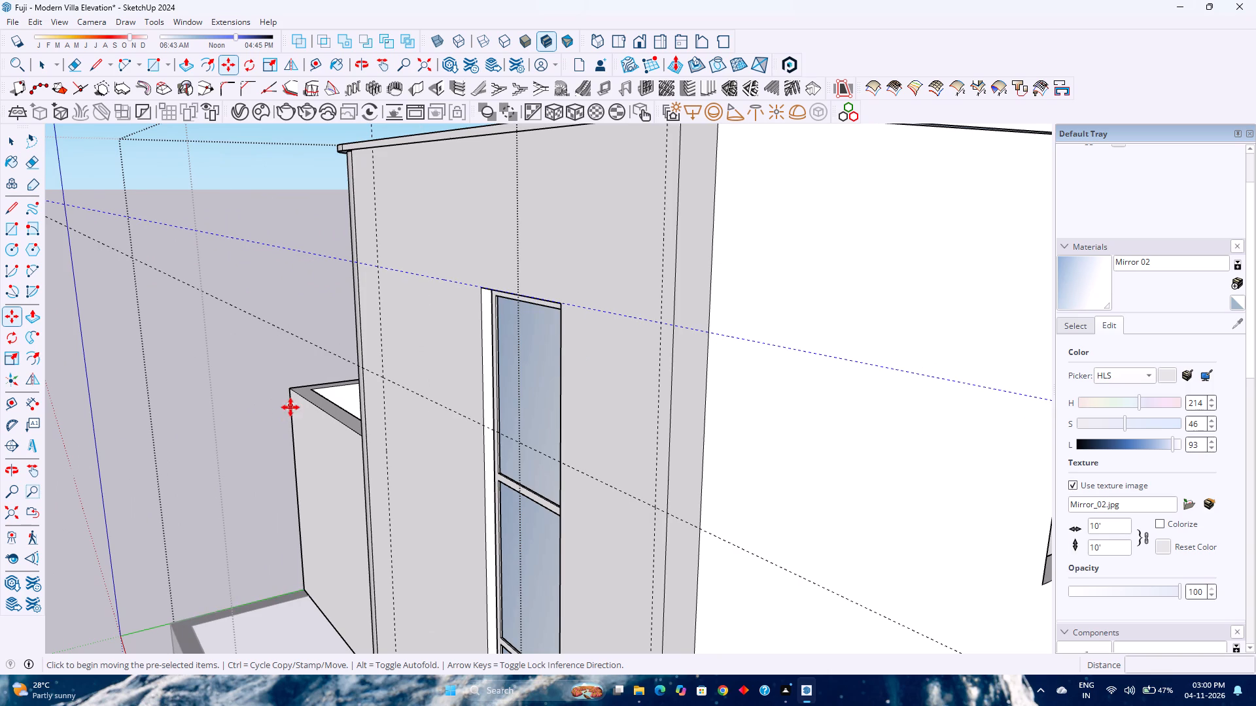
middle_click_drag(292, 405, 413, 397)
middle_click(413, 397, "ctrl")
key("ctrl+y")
Move the horizontal guide at the window's top upward by 2 inches, and correct the distance to 1 inch.
scroll(414, 392, "down", 1)
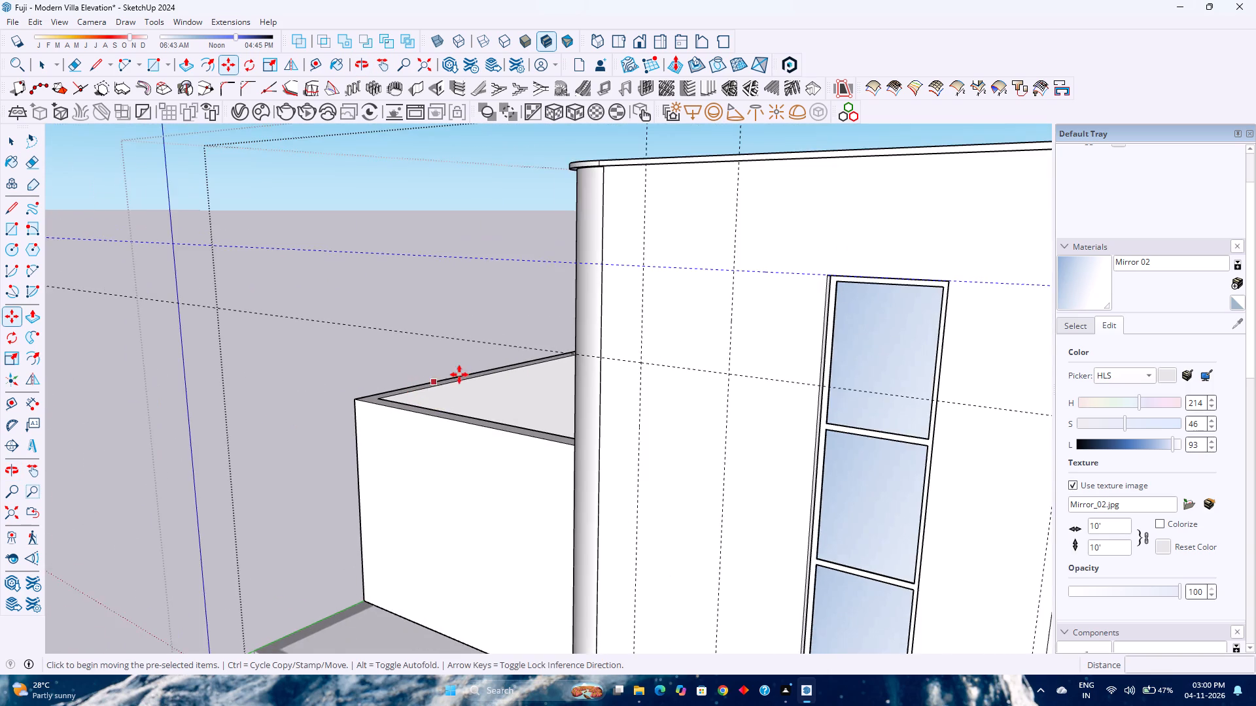
middle_click_drag(521, 367, 388, 413, "shift")
middle_click(388, 413, "shift")
left_click(662, 387)
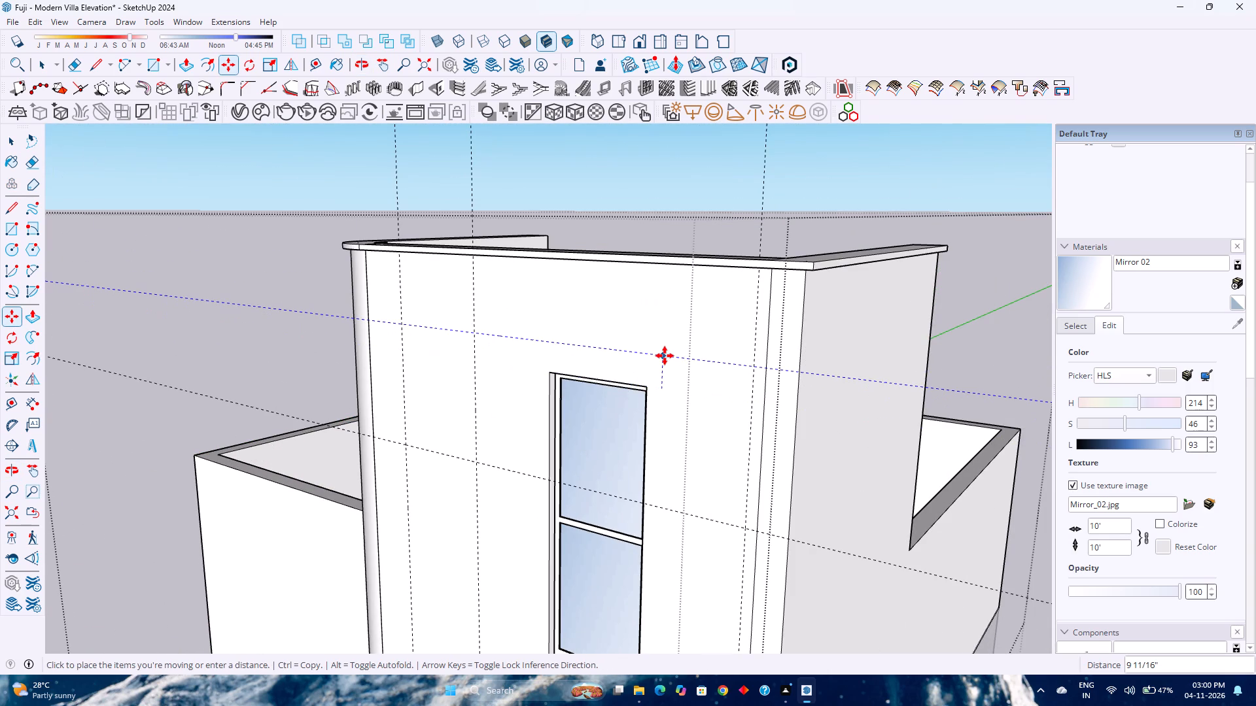
key("2")
key("Return")
scroll(646, 392, "up", 1)
middle_click(645, 392)
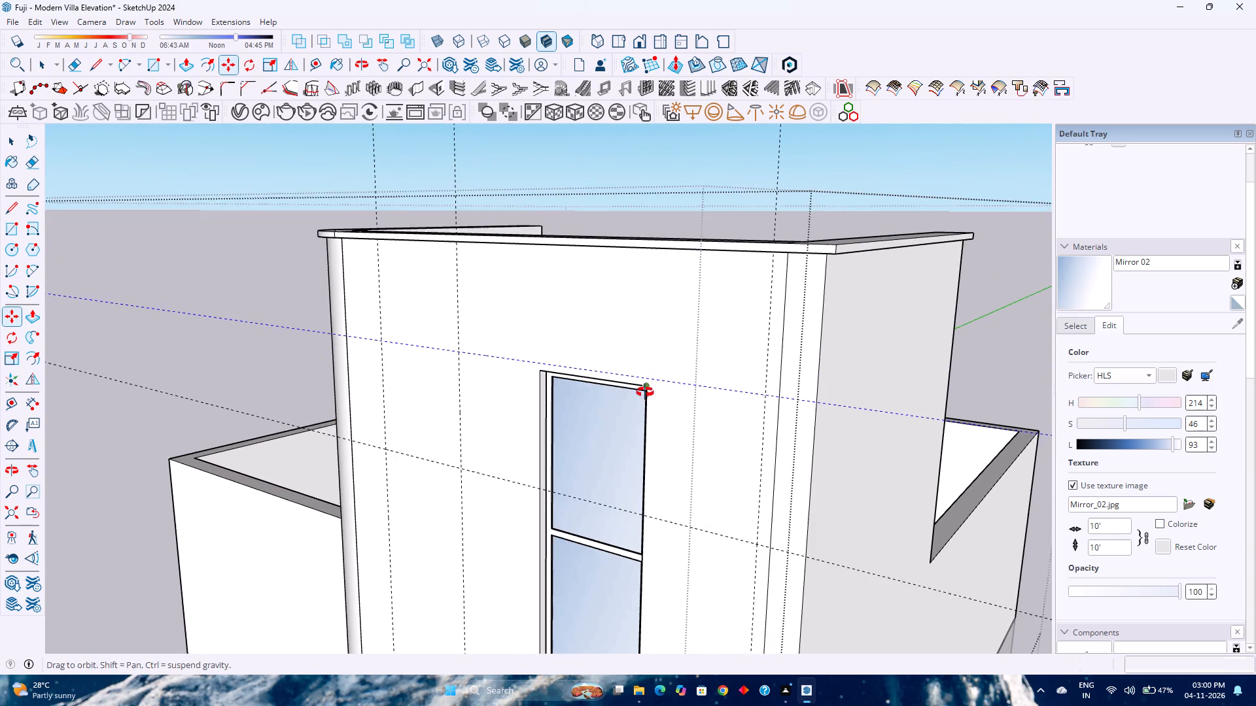
middle_click_drag(647, 392, 659, 382)
middle_click_drag(659, 382, 673, 373)
middle_click(680, 372)
middle_click(684, 372)
middle_click_drag(686, 372, 708, 373)
middle_click(708, 373)
key("1")
key("Return")
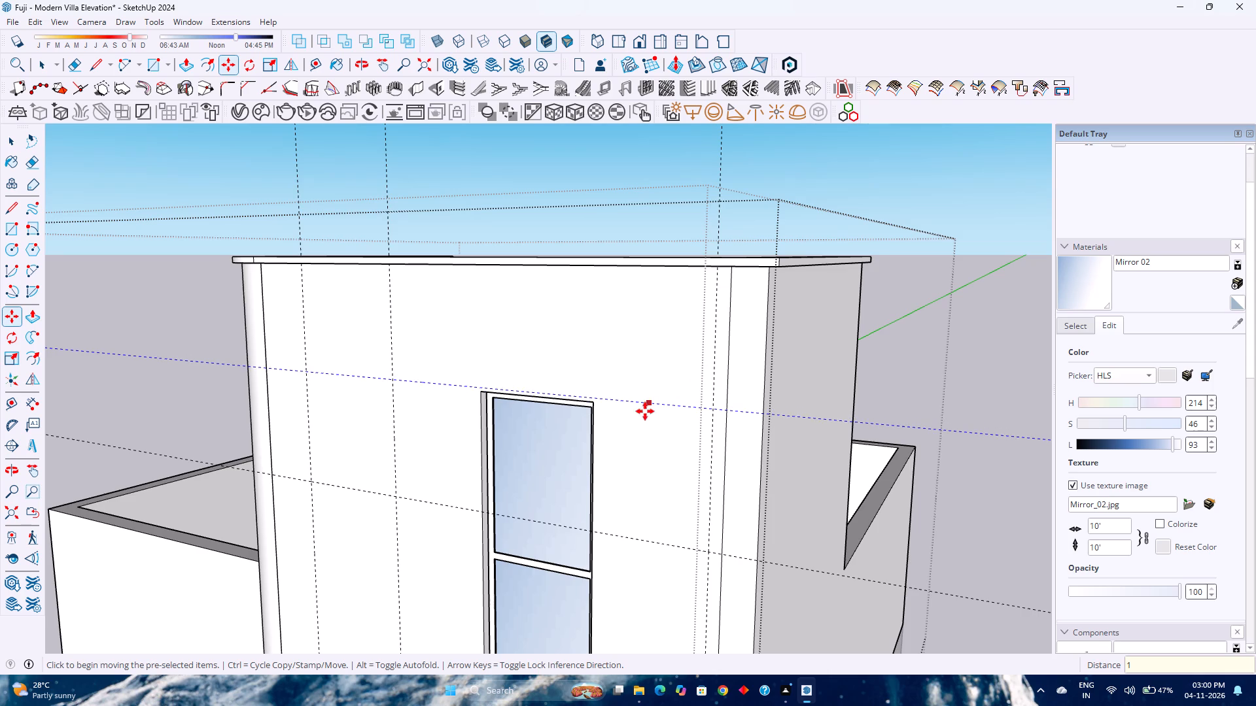
middle_click_drag(645, 411, 678, 385)
middle_click(678, 385)
middle_click(678, 385)
middle_click_drag(374, 460, 554, 417, "shift")
middle_click(554, 417, "shift")
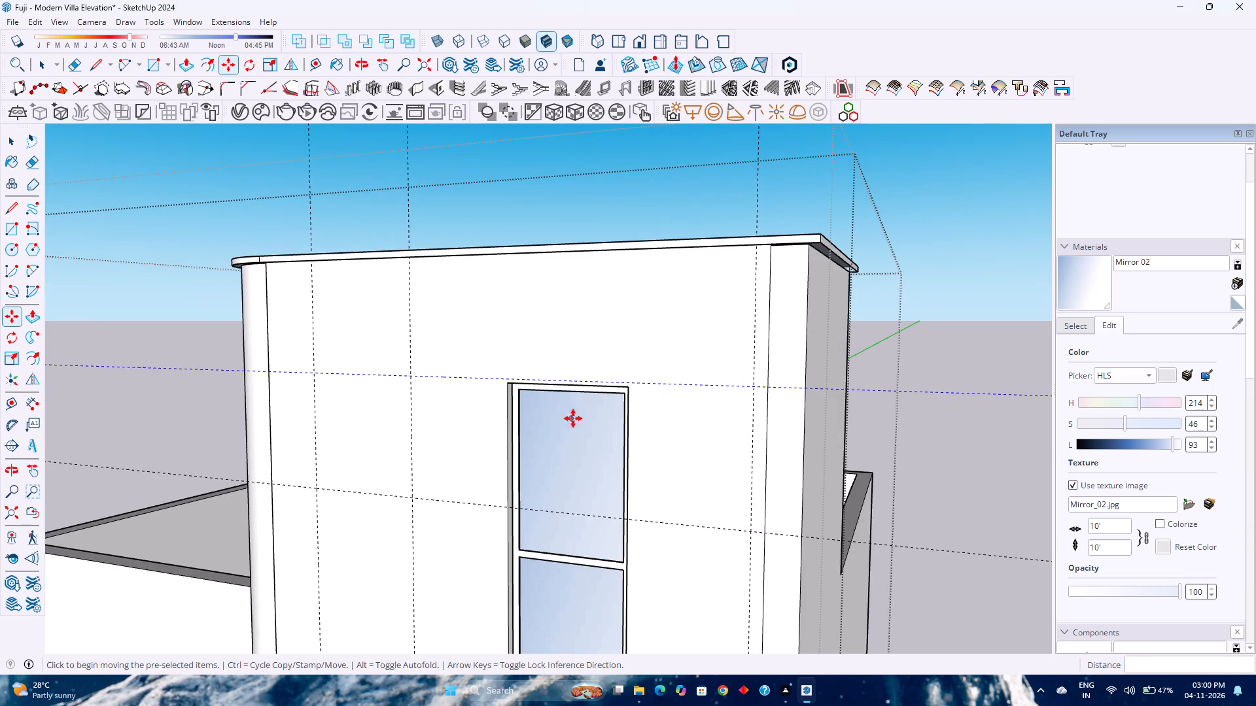
middle_click_drag(597, 418, 640, 419)
middle_click(640, 419)
Place a vertical guide parallel to the right vertical guide, passing through the window's top right corner.
left_click(313, 62)
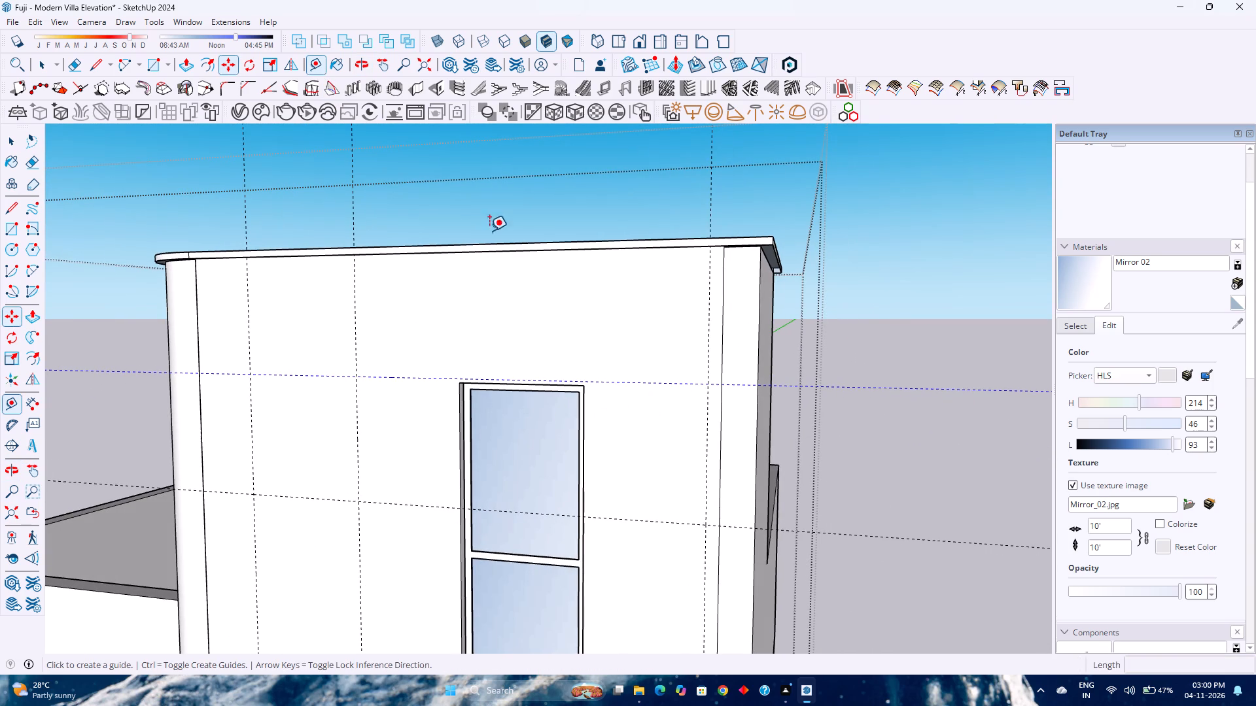
left_click(711, 309)
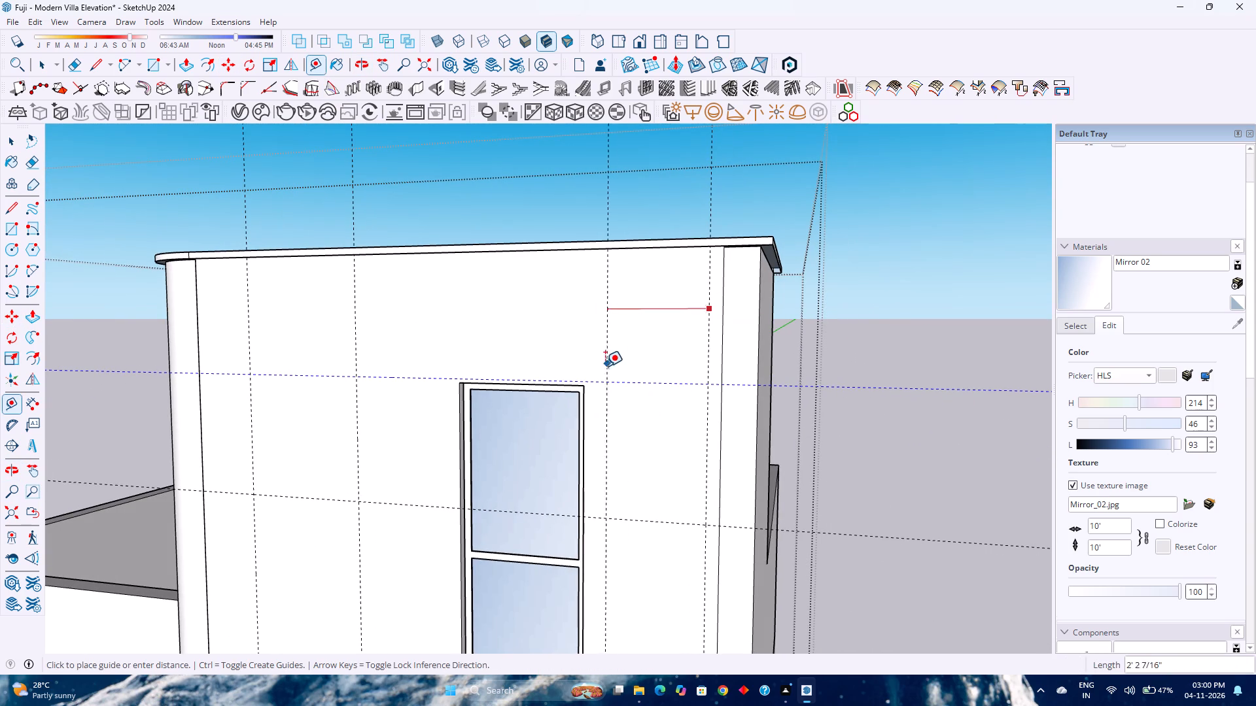
left_click(584, 382)
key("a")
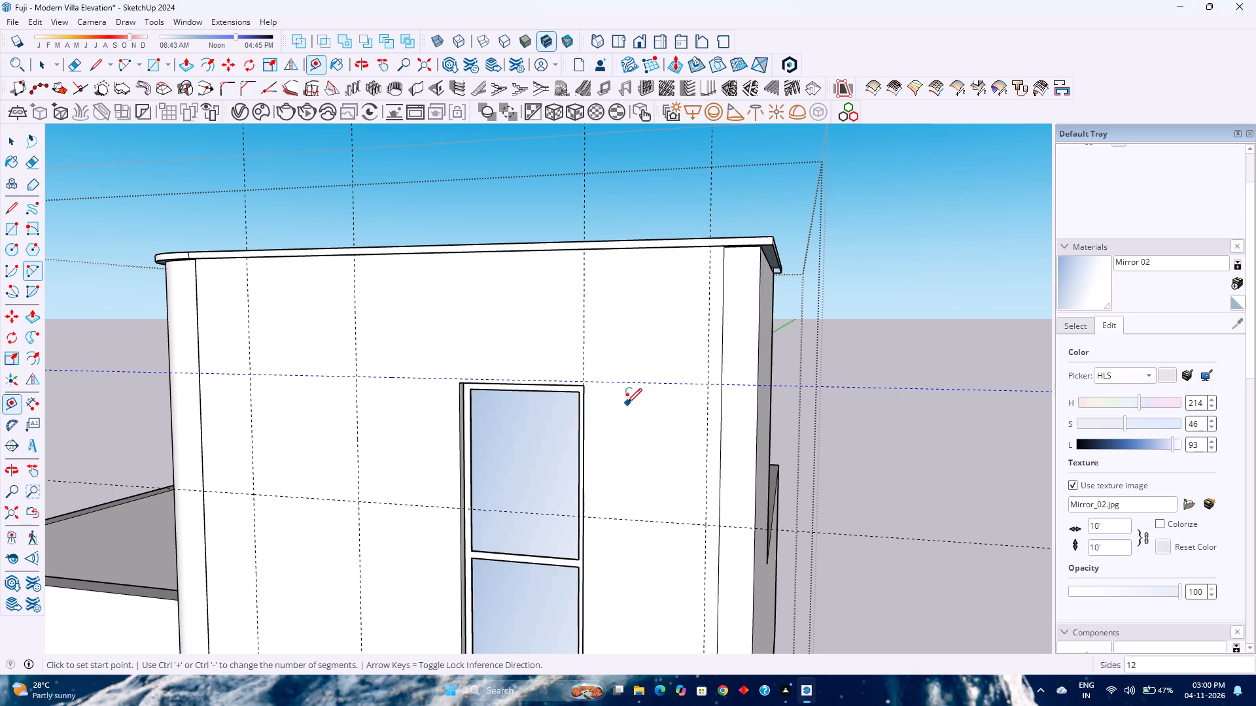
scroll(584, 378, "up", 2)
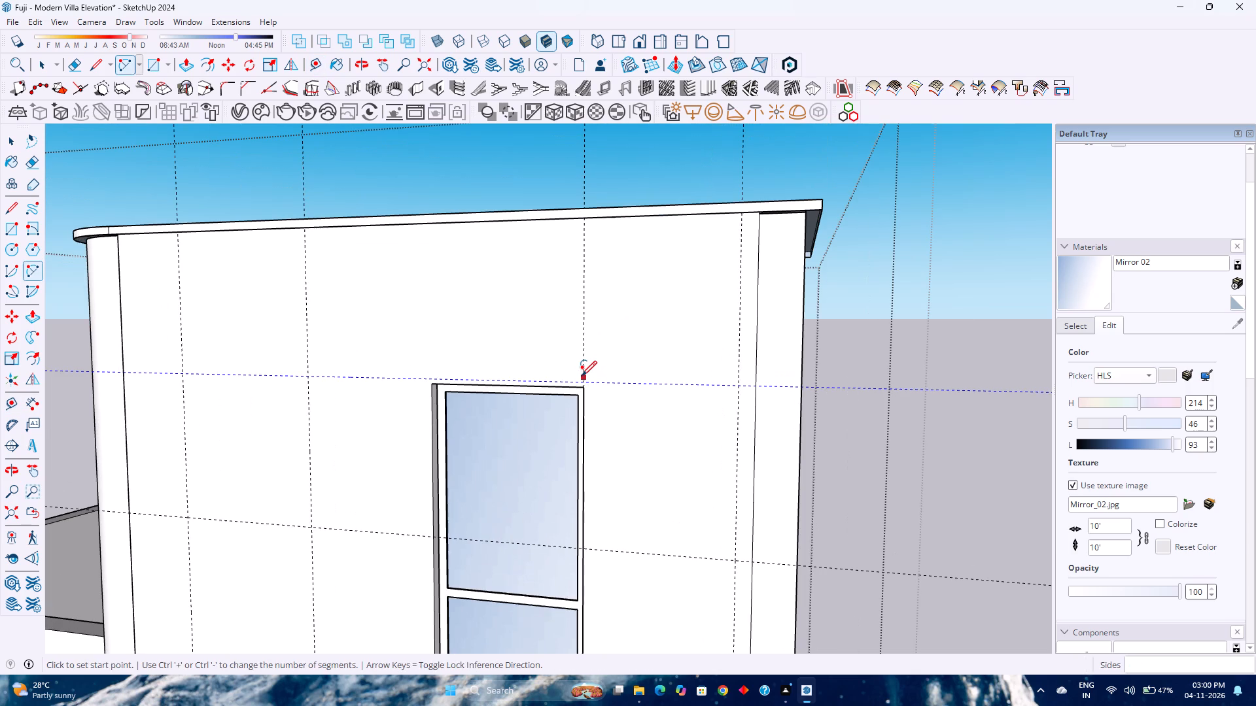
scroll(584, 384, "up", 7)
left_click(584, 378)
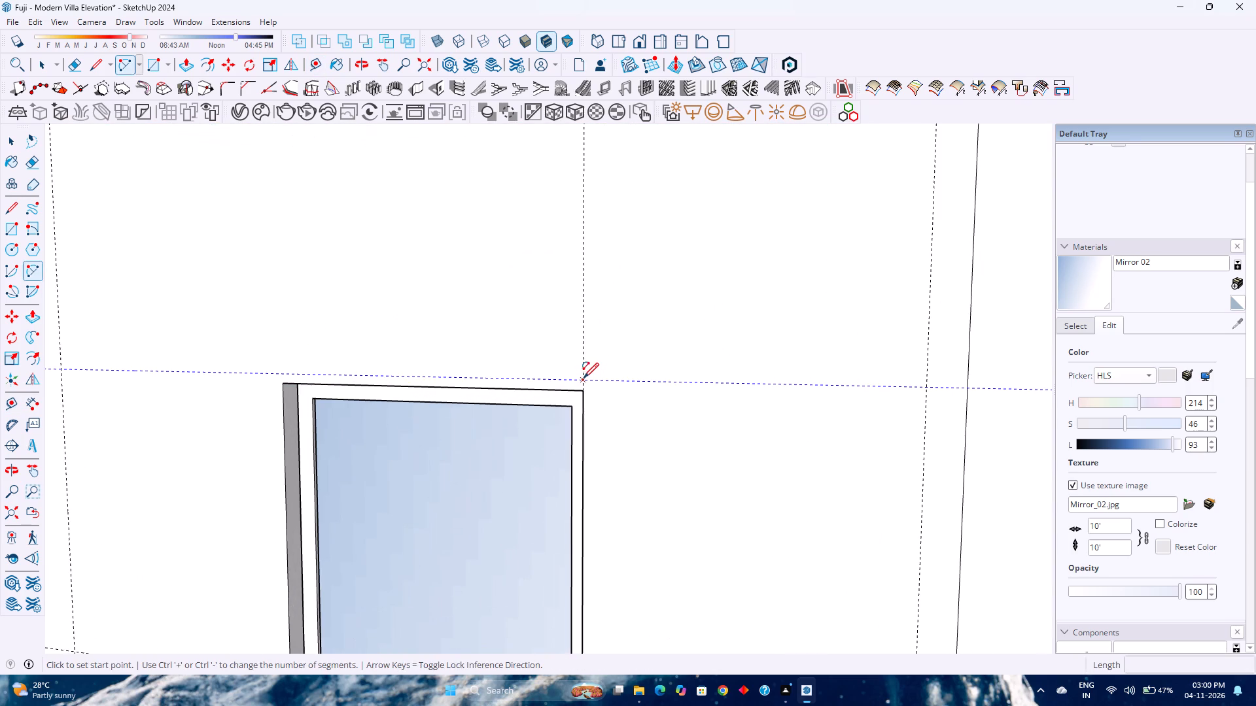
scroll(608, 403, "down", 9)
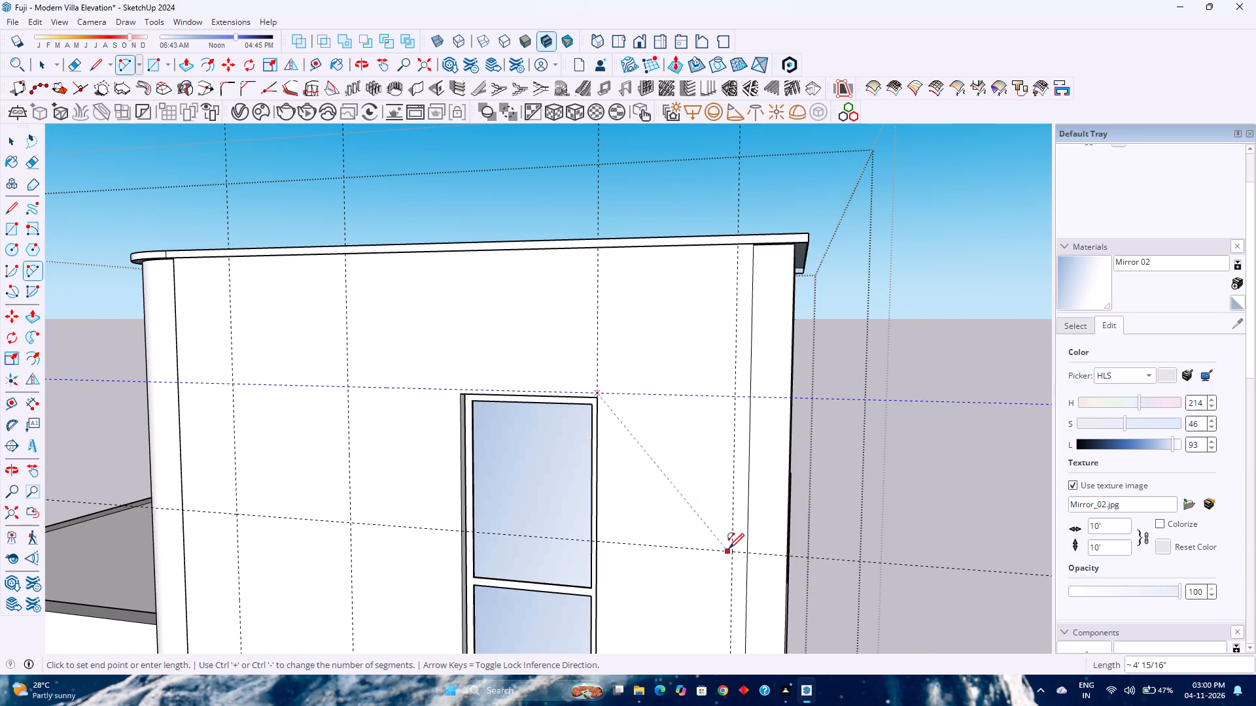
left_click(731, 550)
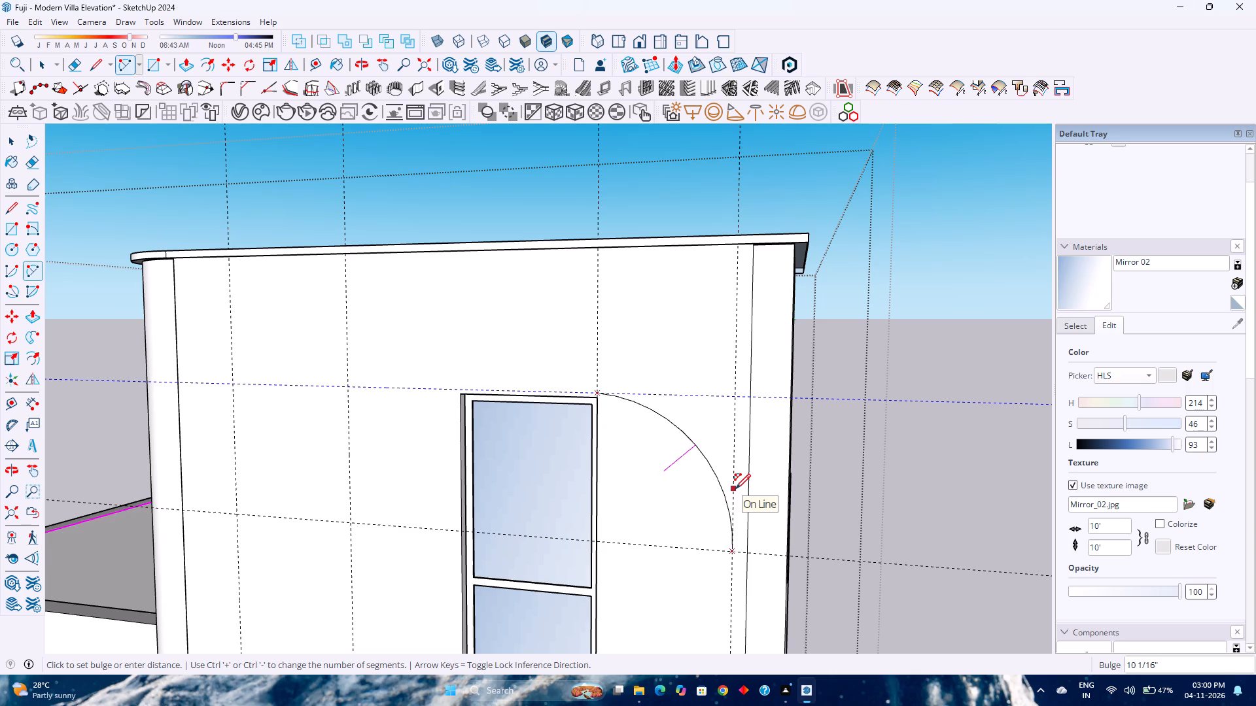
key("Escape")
Draw a horizontal line along the upper guide, between its intersections with the two inner vertical guides.
key("l")
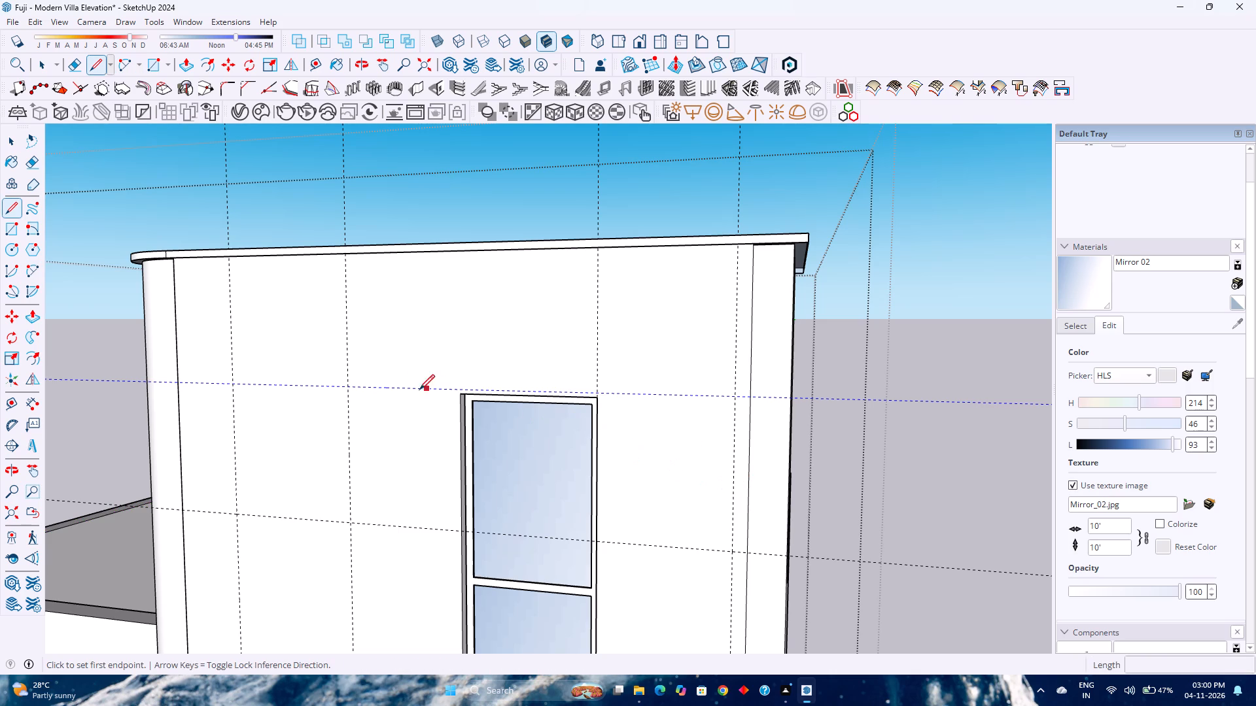
left_click(349, 388)
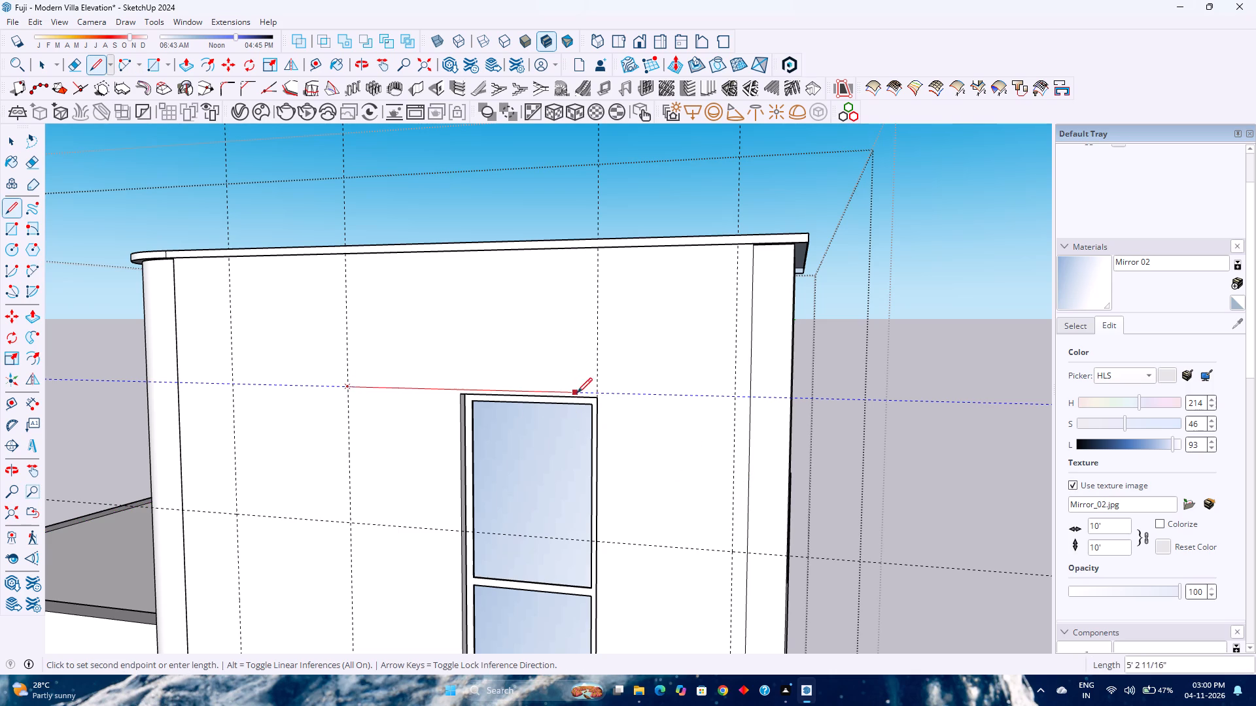
left_click(601, 388)
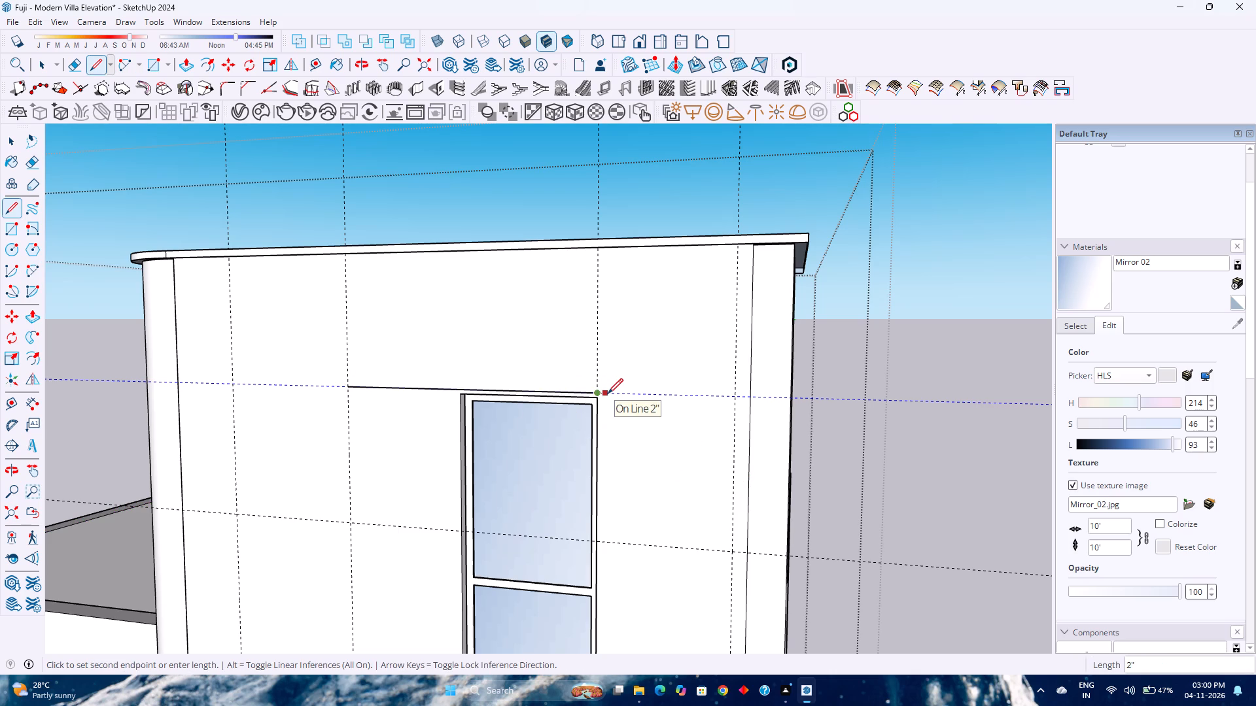
scroll(608, 394, "down", 2)
middle_click_drag(619, 429, 657, 309, "shift")
middle_click(657, 309, "shift")
middle_click(657, 309, "shift")
key("Escape")
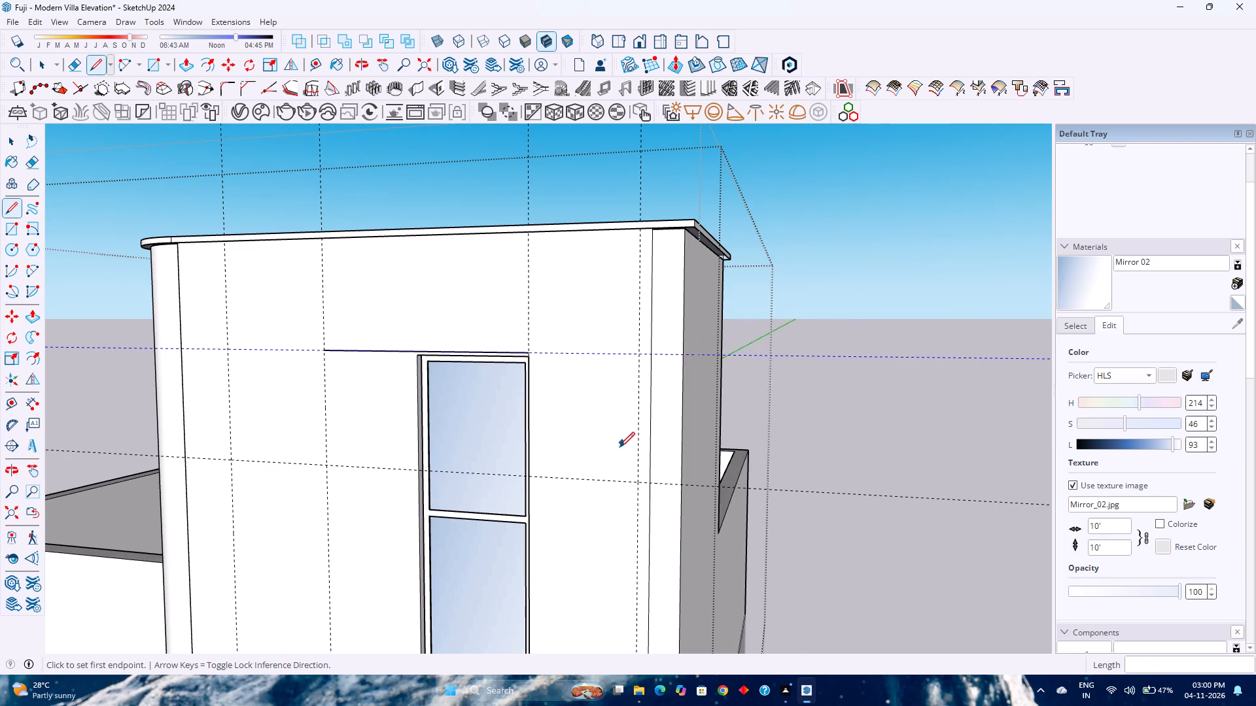
Draw both vertical sides of the arch, about 13' 10" long on the right, from the lower horizontal guide down to the wall's base.
scroll(619, 447, "down", 2)
middle_click_drag(541, 490, 618, 373, "shift")
middle_click(618, 373, "shift")
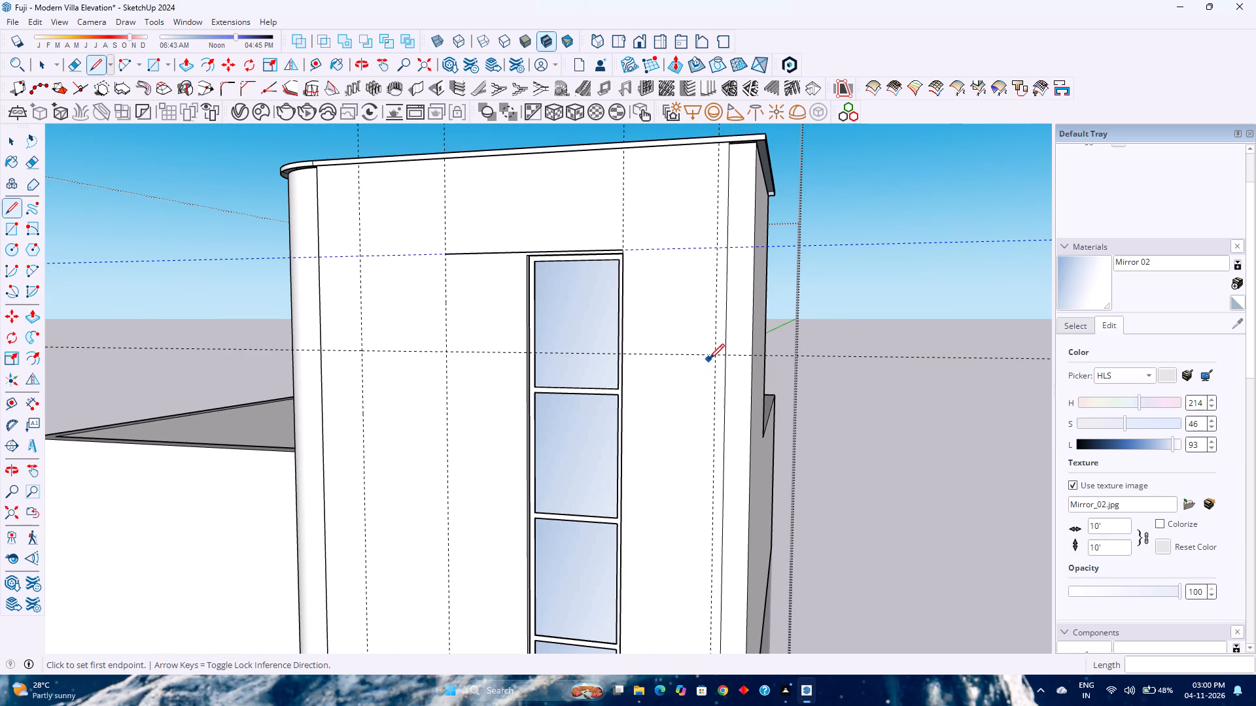
key("space")
left_click(698, 365)
key("l")
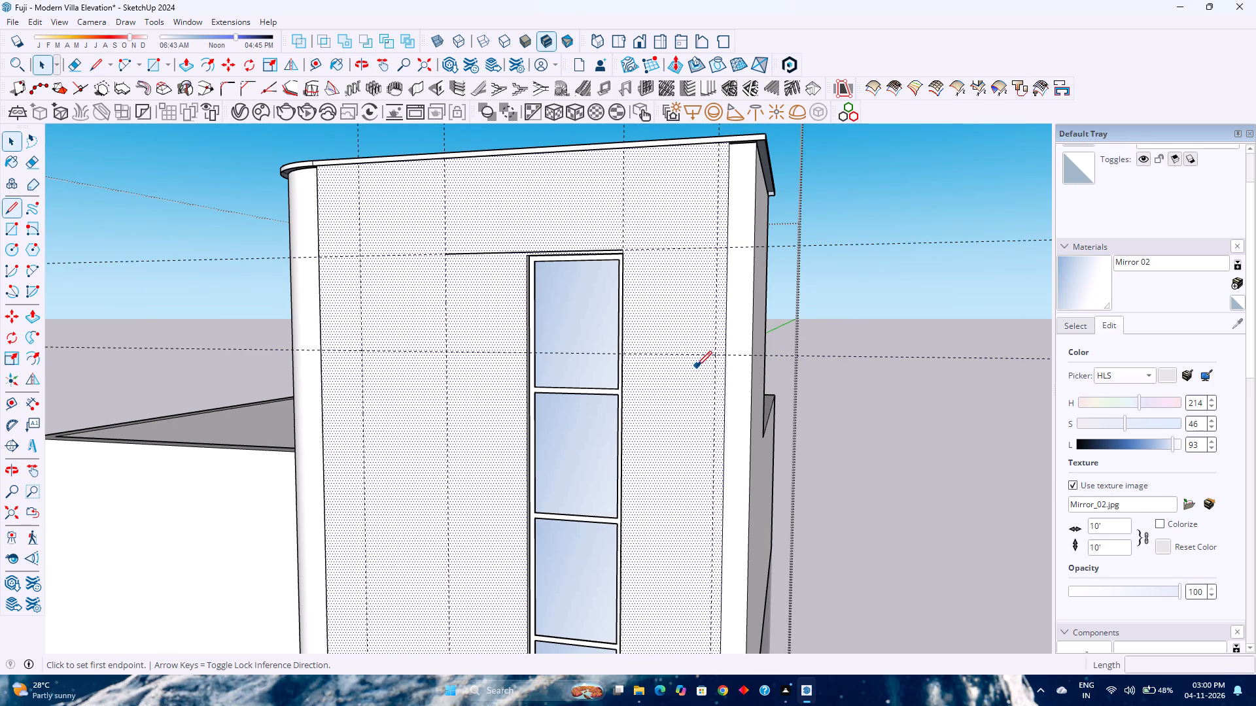
left_click(714, 356)
scroll(695, 450, "down", 4)
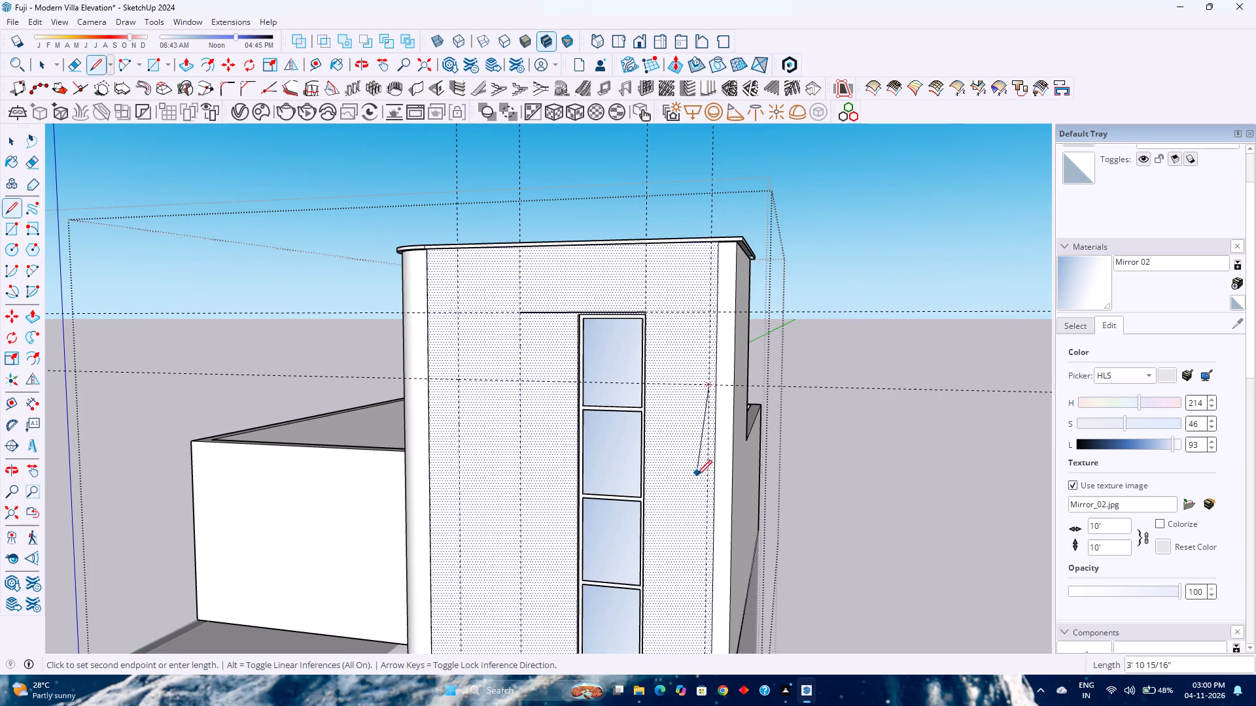
middle_click_drag(696, 475, 780, 323, "shift")
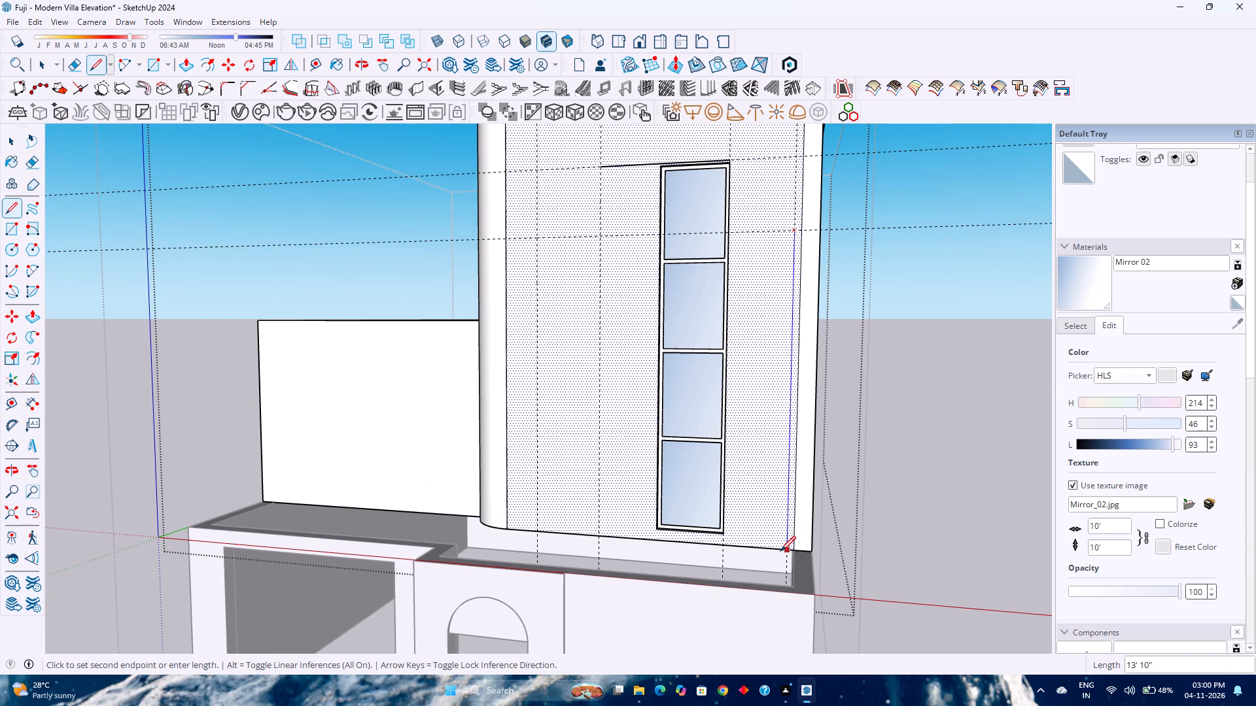
left_click(780, 551)
key("Escape")
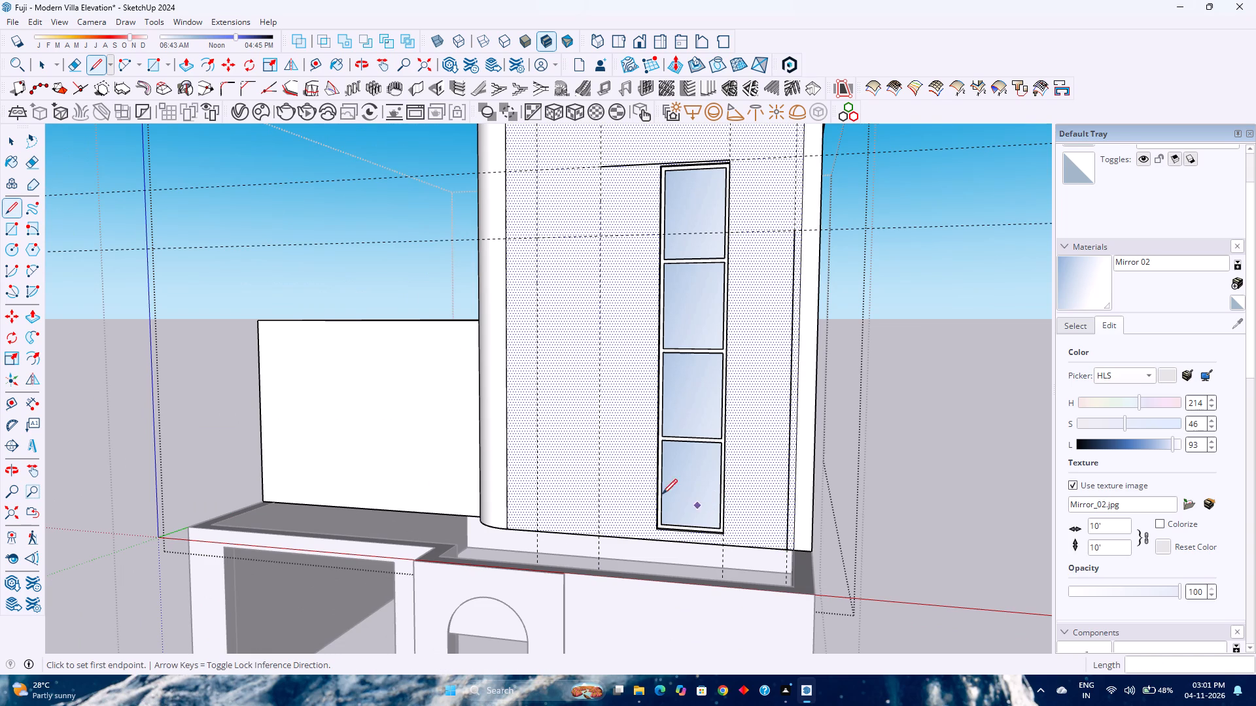
left_click(539, 236)
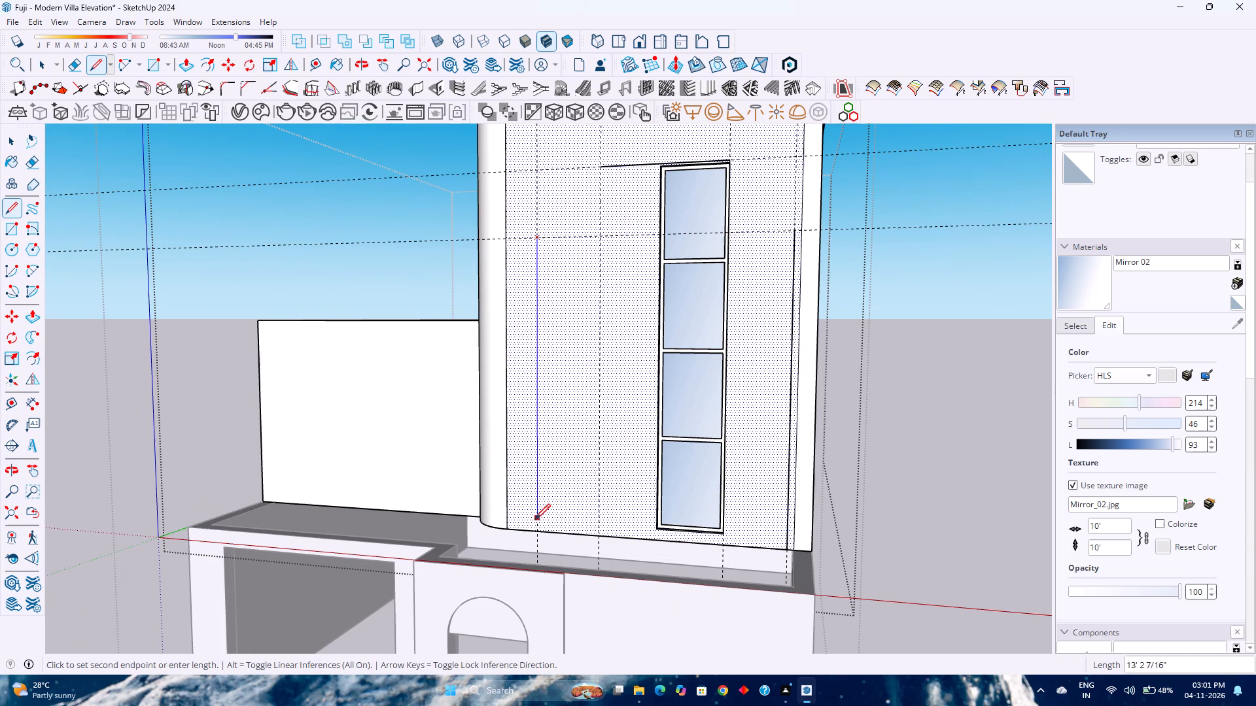
left_click(538, 528)
Draw tangent corner arcs joining both vertical lines to the top line, with a chord of about 4' 1 1/2" on the right.
middle_click_drag(548, 496, 561, 567, "shift")
middle_click(561, 567)
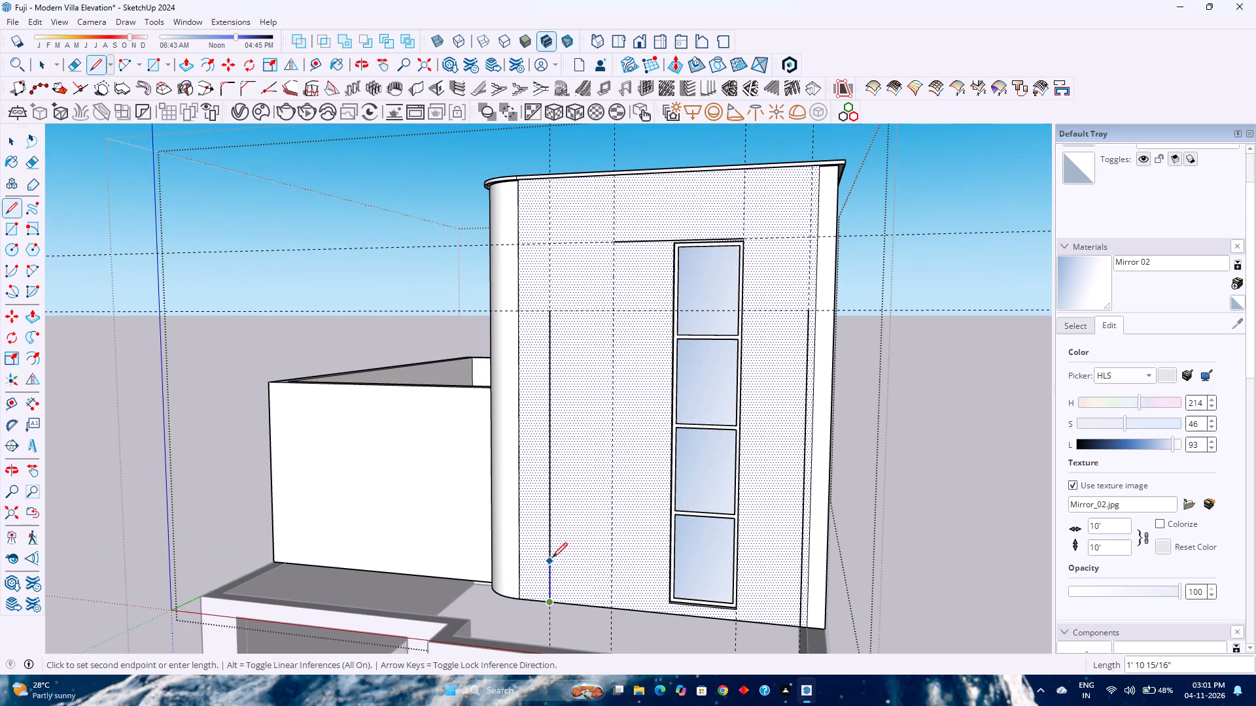
key("a")
left_click(557, 311)
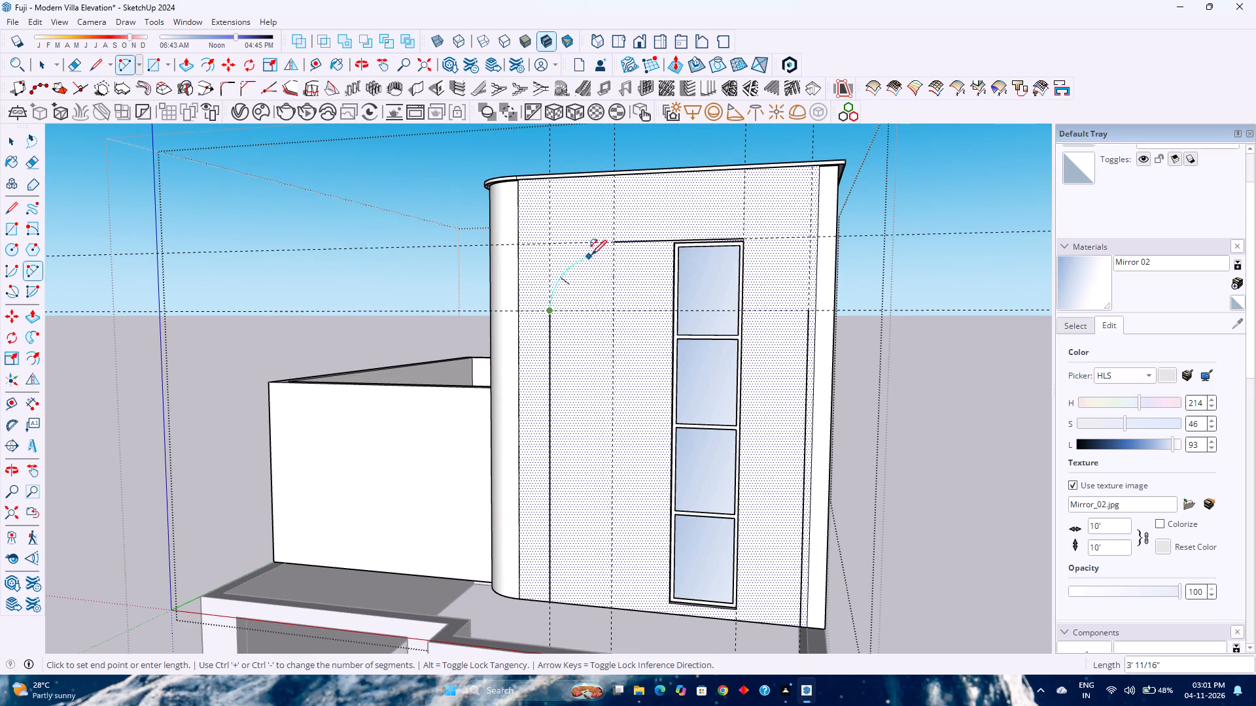
double_click(609, 244)
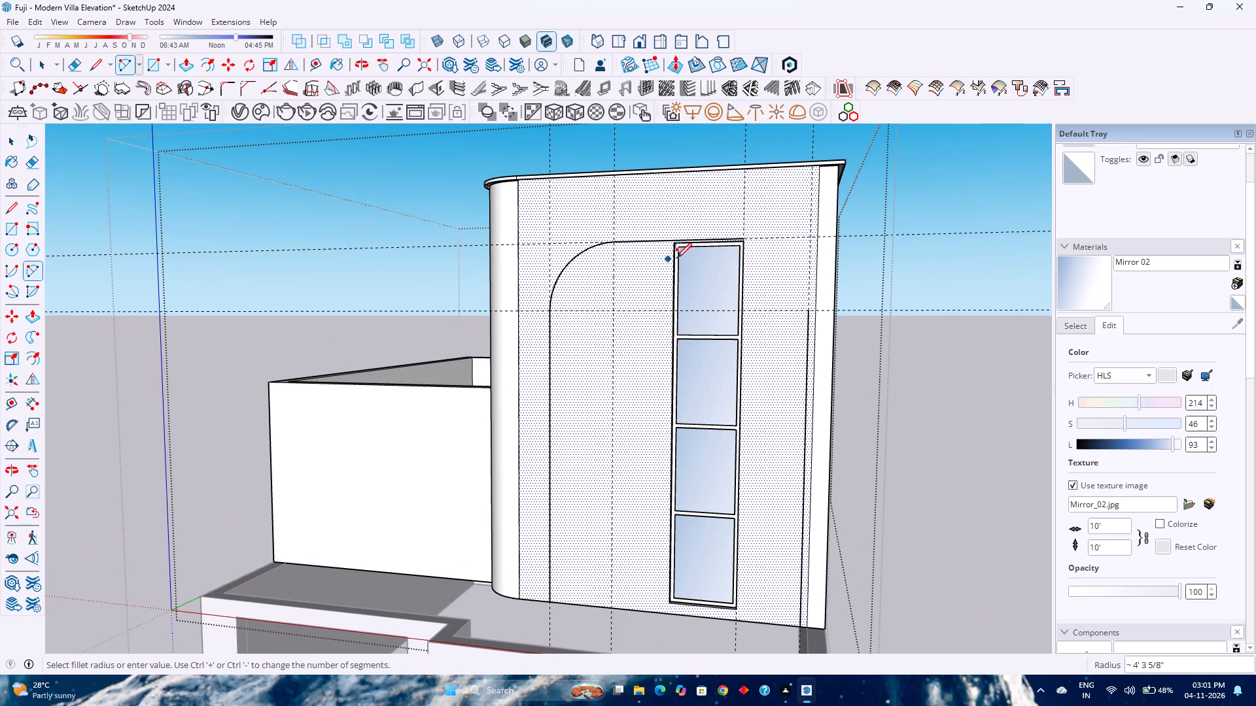
left_click(748, 241)
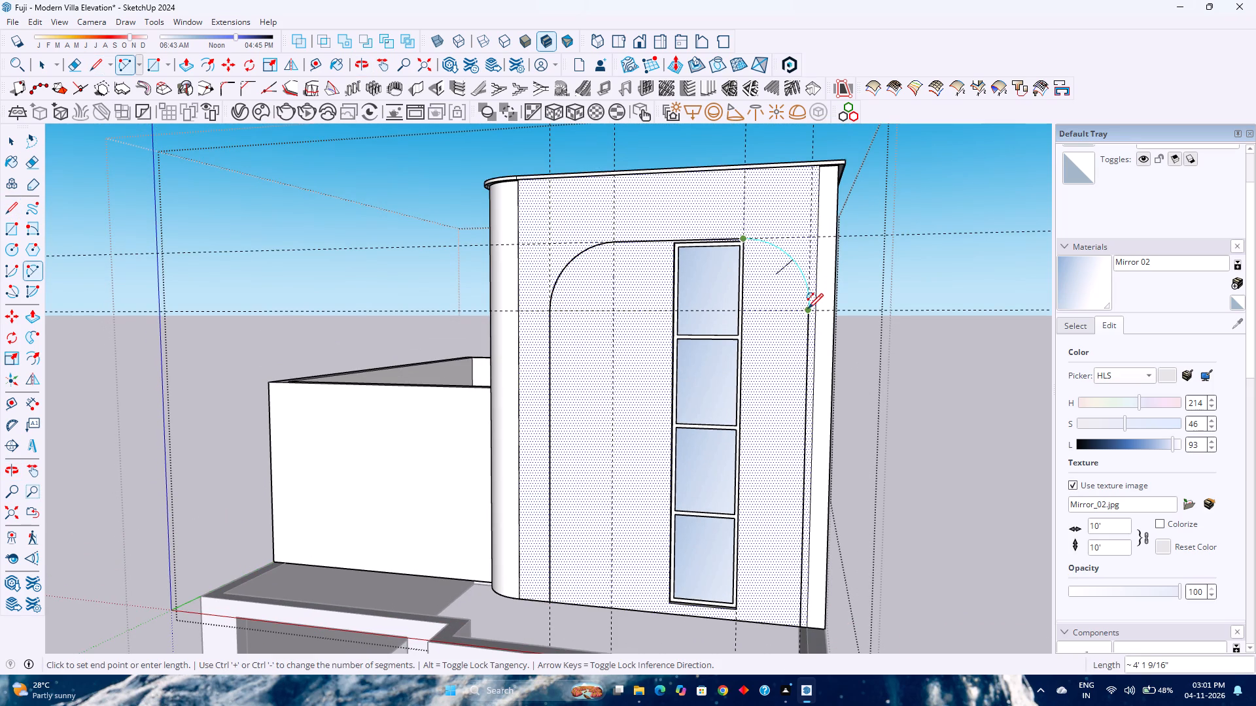
double_click(808, 309)
Copy the rounded arch face with its bounding edges 15' along the red axis, clear of the tower wall.
key("space")
left_click(784, 295)
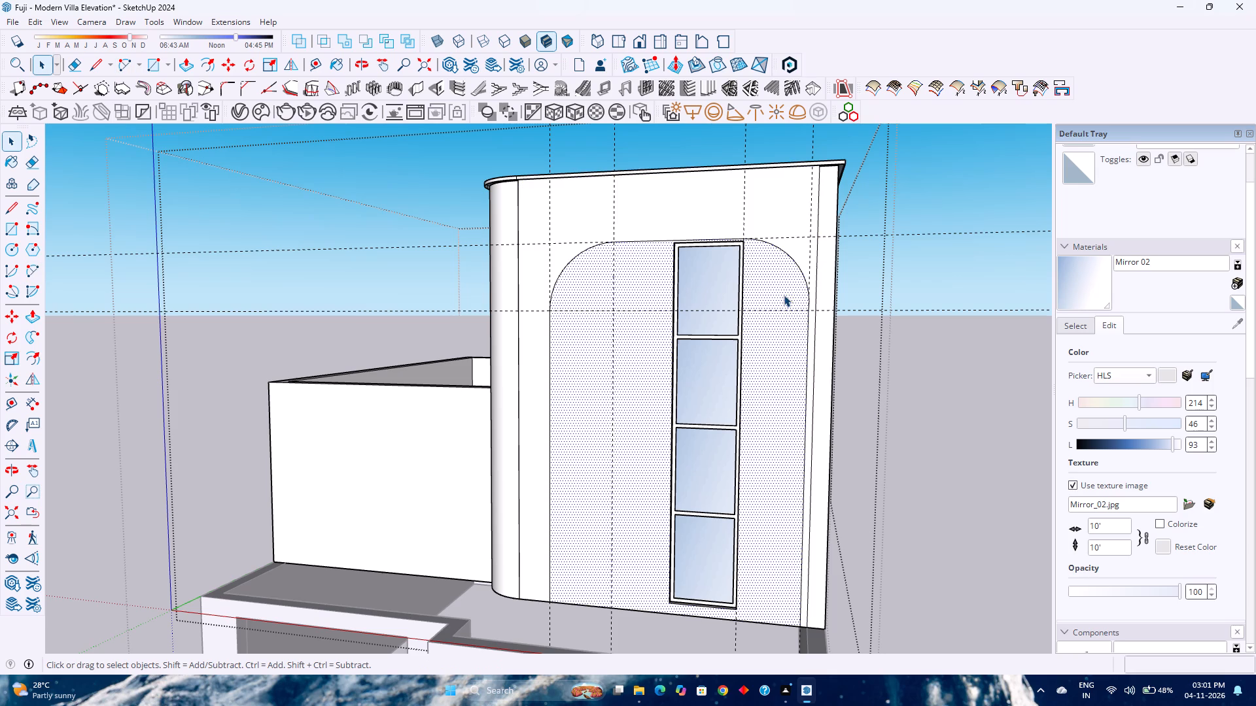
scroll(777, 289, "down", 3)
middle_click_drag(778, 294, 726, 263, "shift")
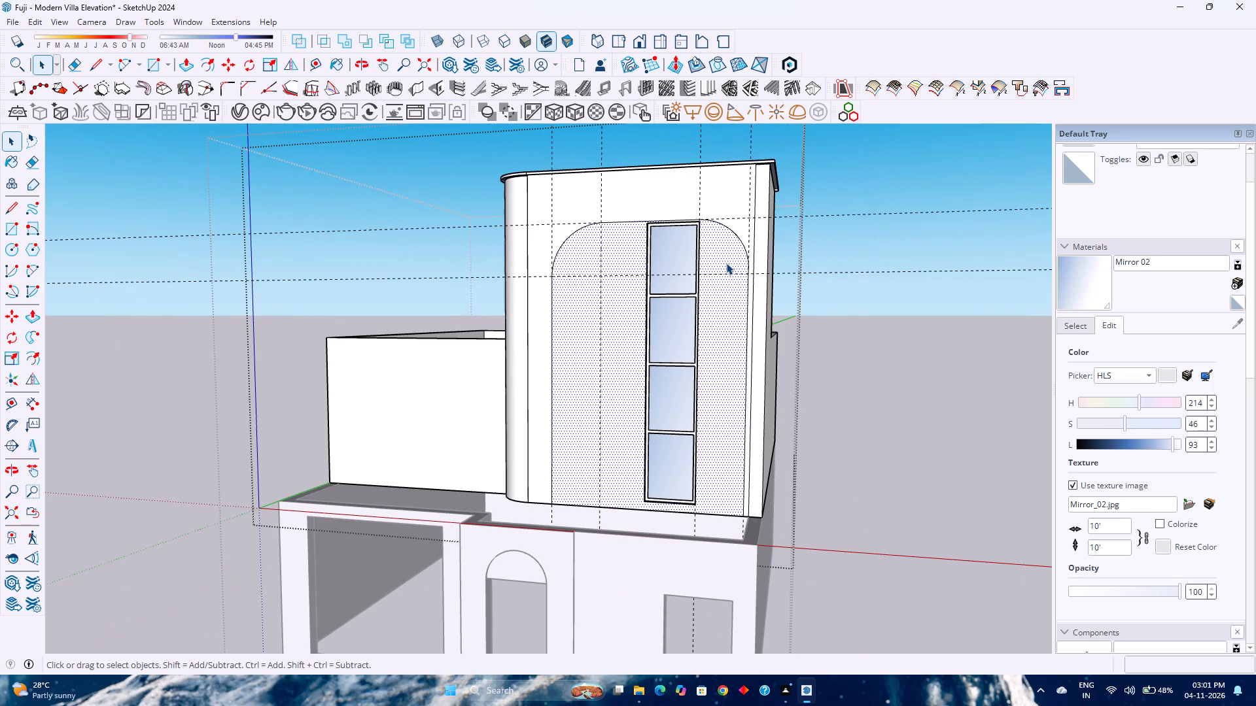
double_click(726, 263)
key("m")
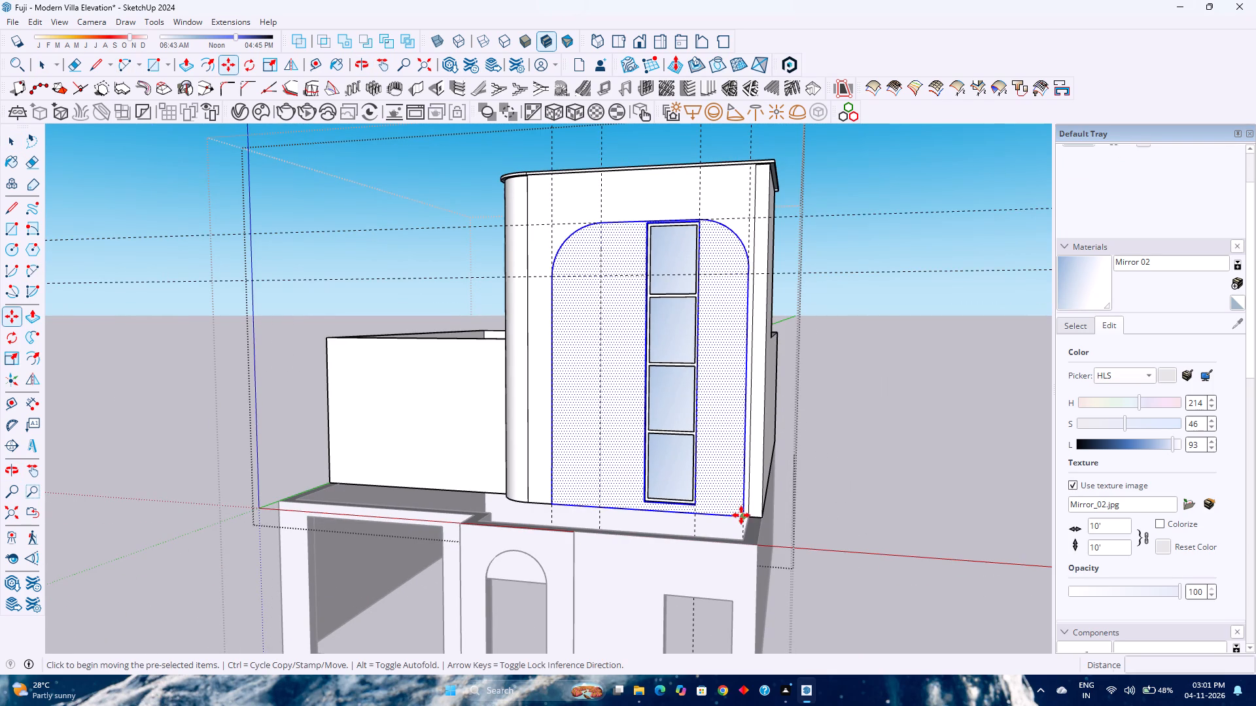
left_click(741, 515)
middle_click_drag(1011, 525, 884, 493, "shift")
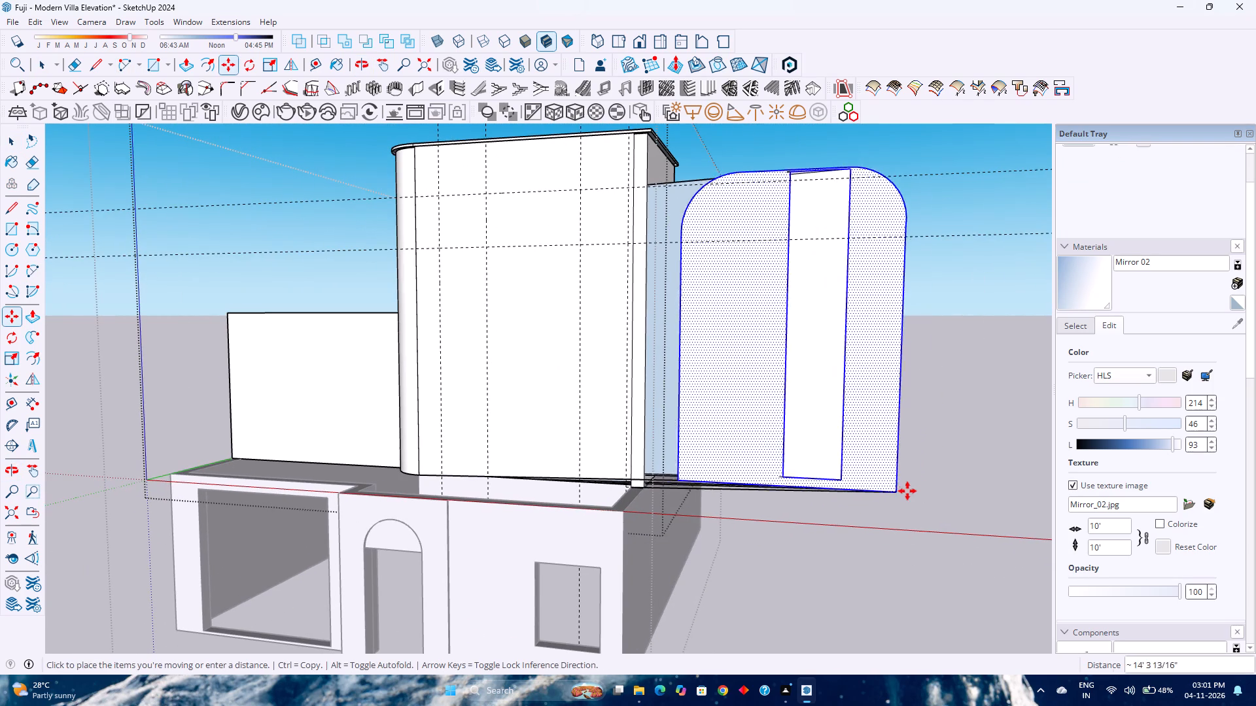
key("Right")
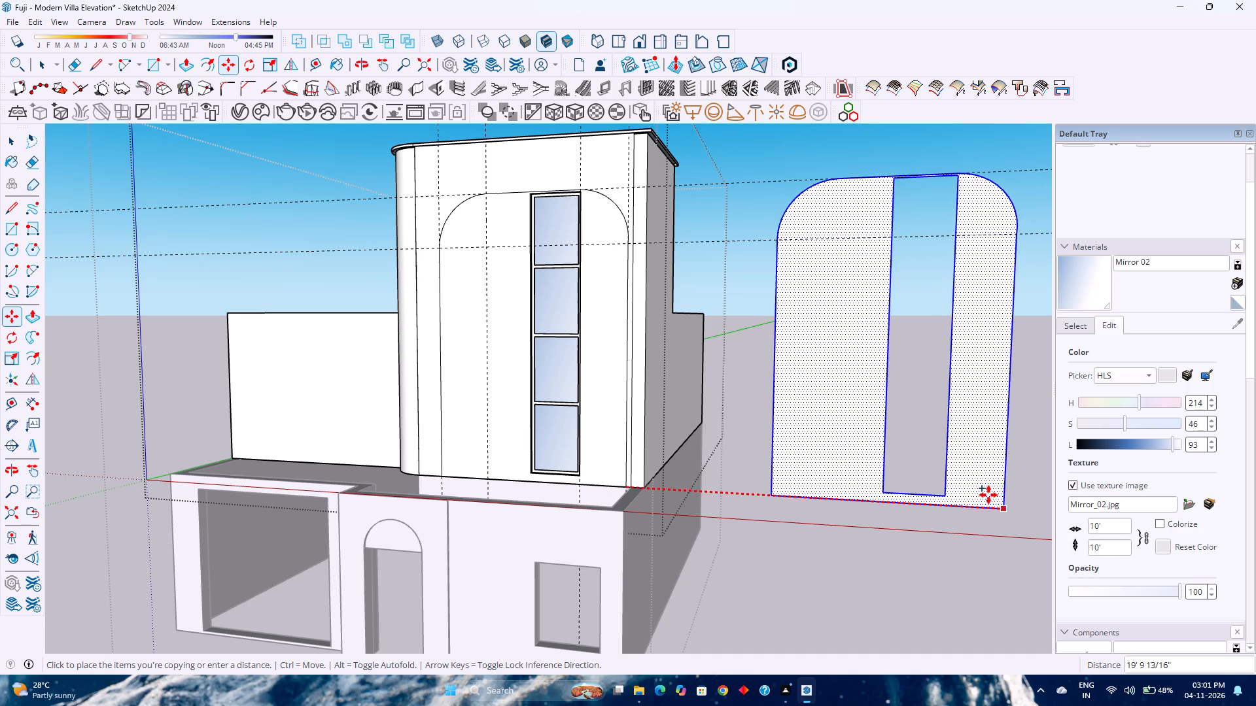
key("1")
key("5")
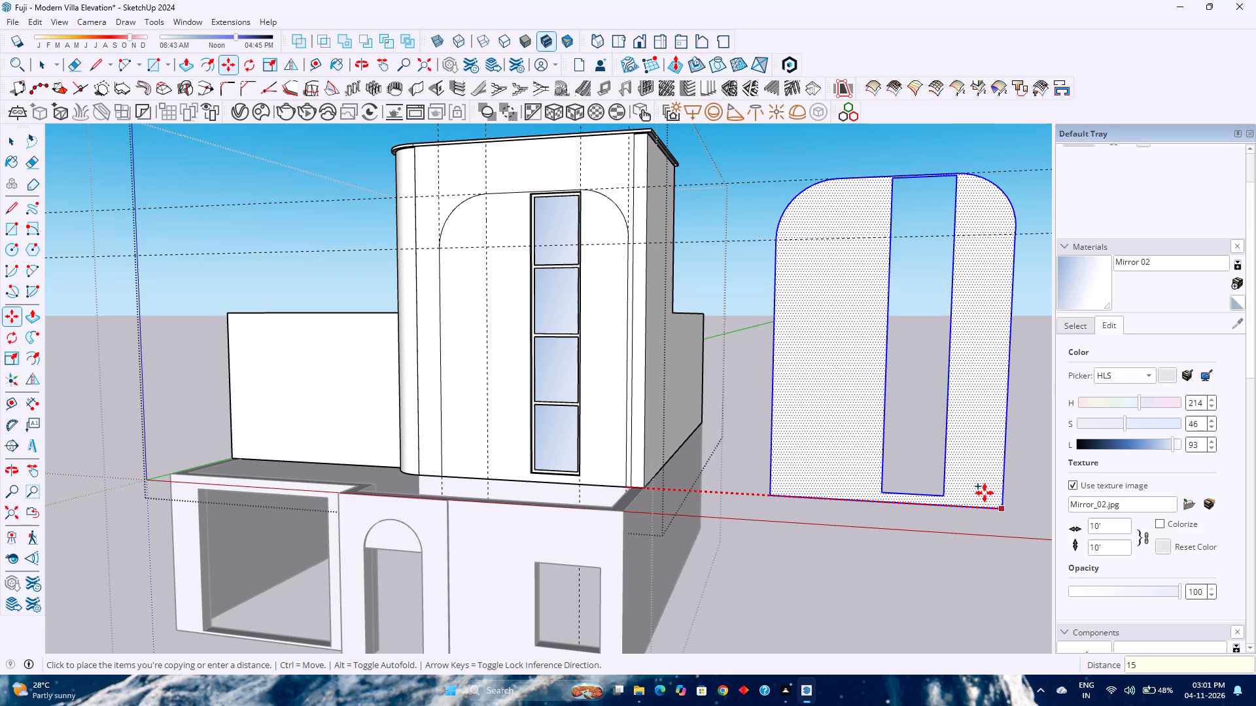
key("apostrophe")
key("Return")
Make the copied arch face and its edges a group.
right_click(875, 441)
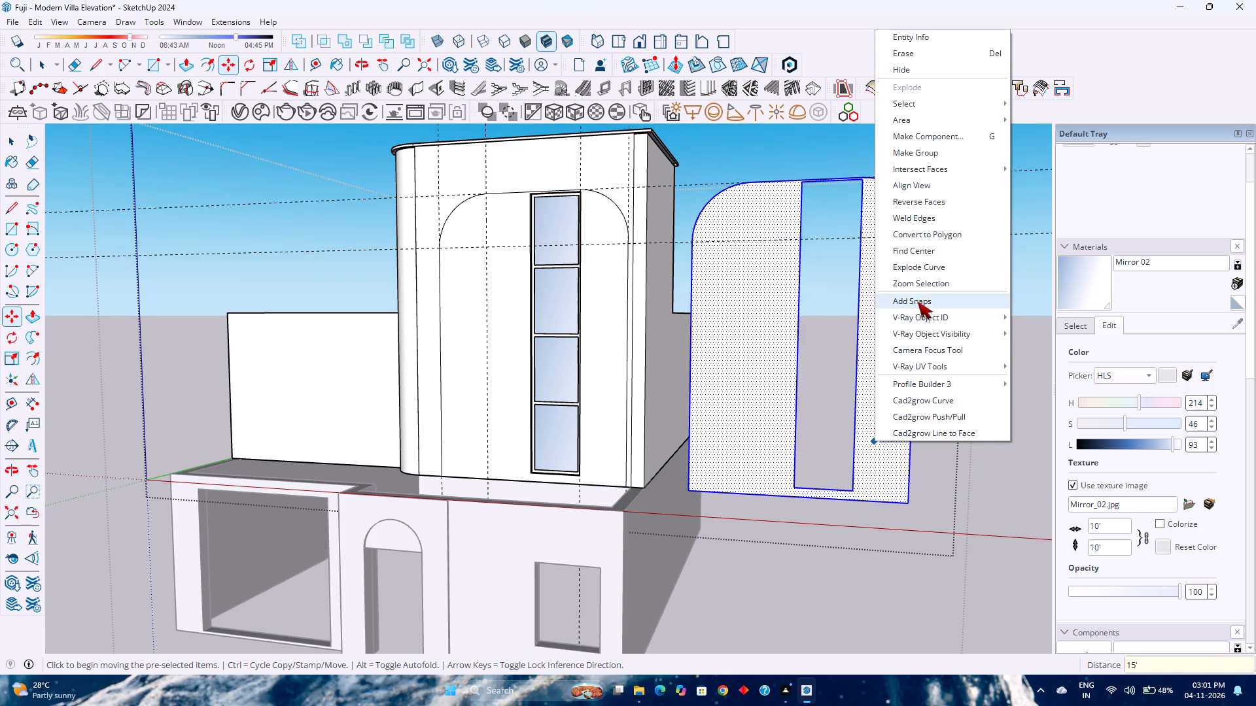
left_click(950, 156)
key("space")
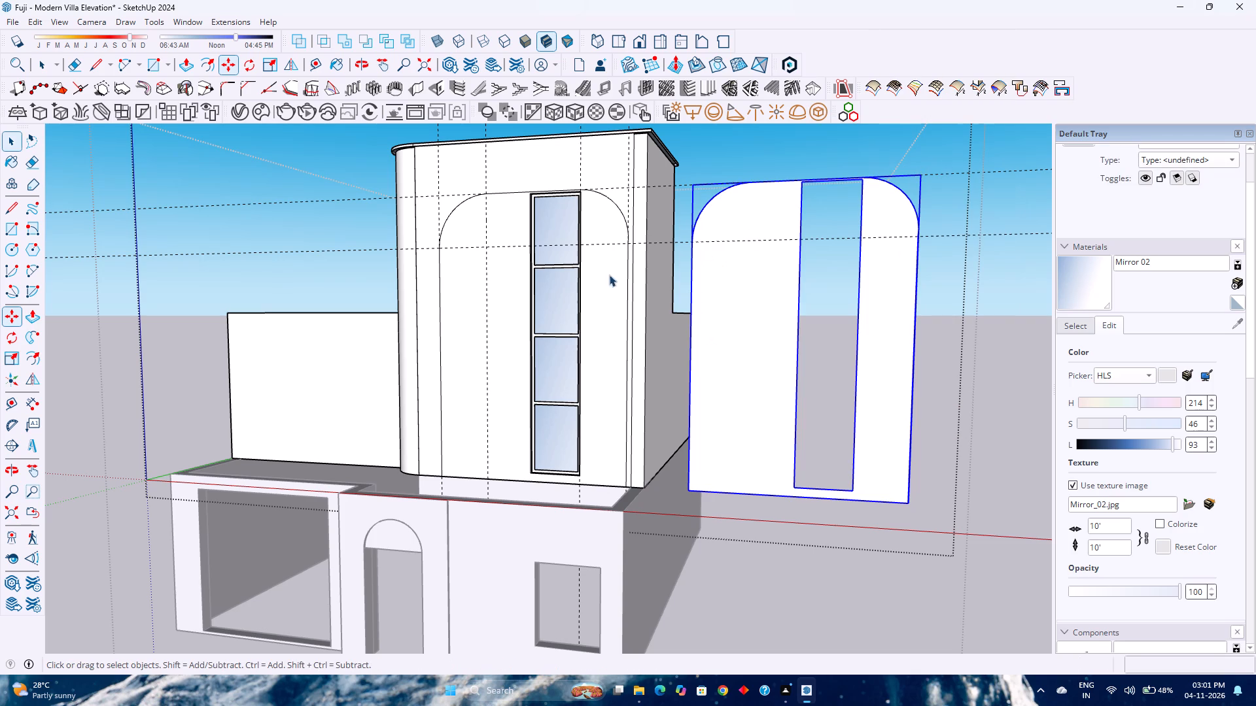
Delete the original arch outline from the tower wall: both corner arcs, the top line and both vertical sides.
left_click(617, 207)
key("Delete")
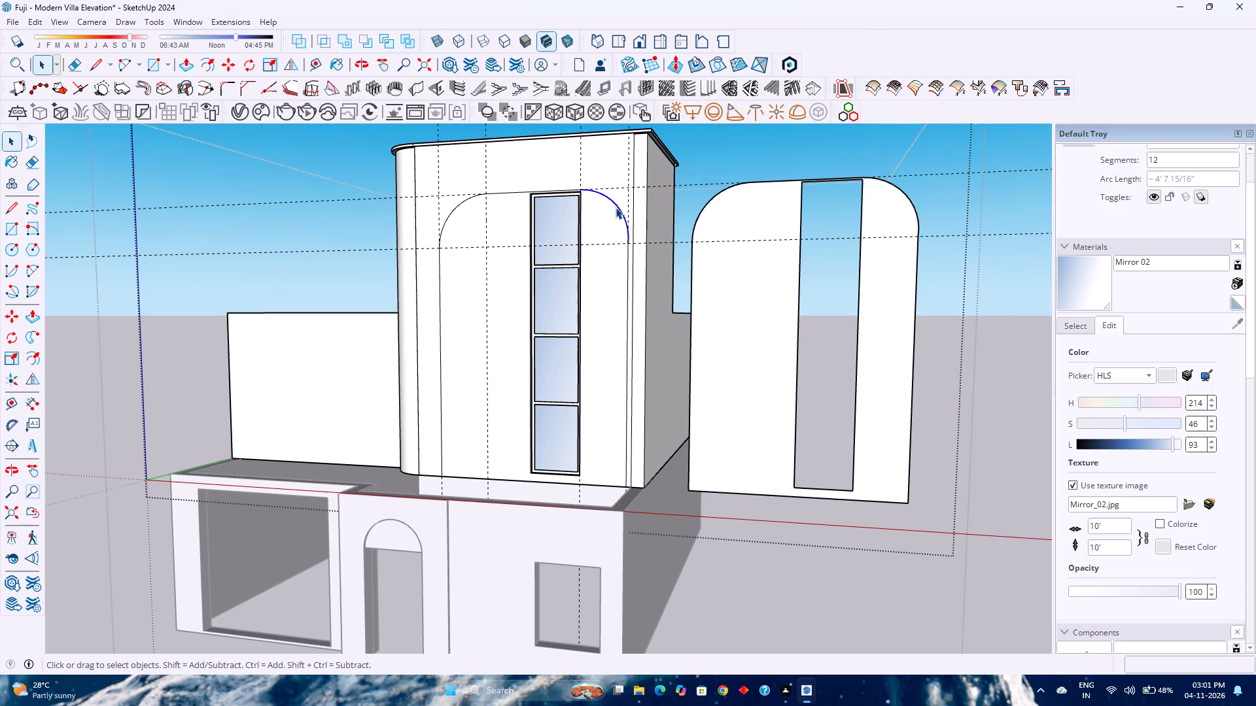
left_click(512, 193)
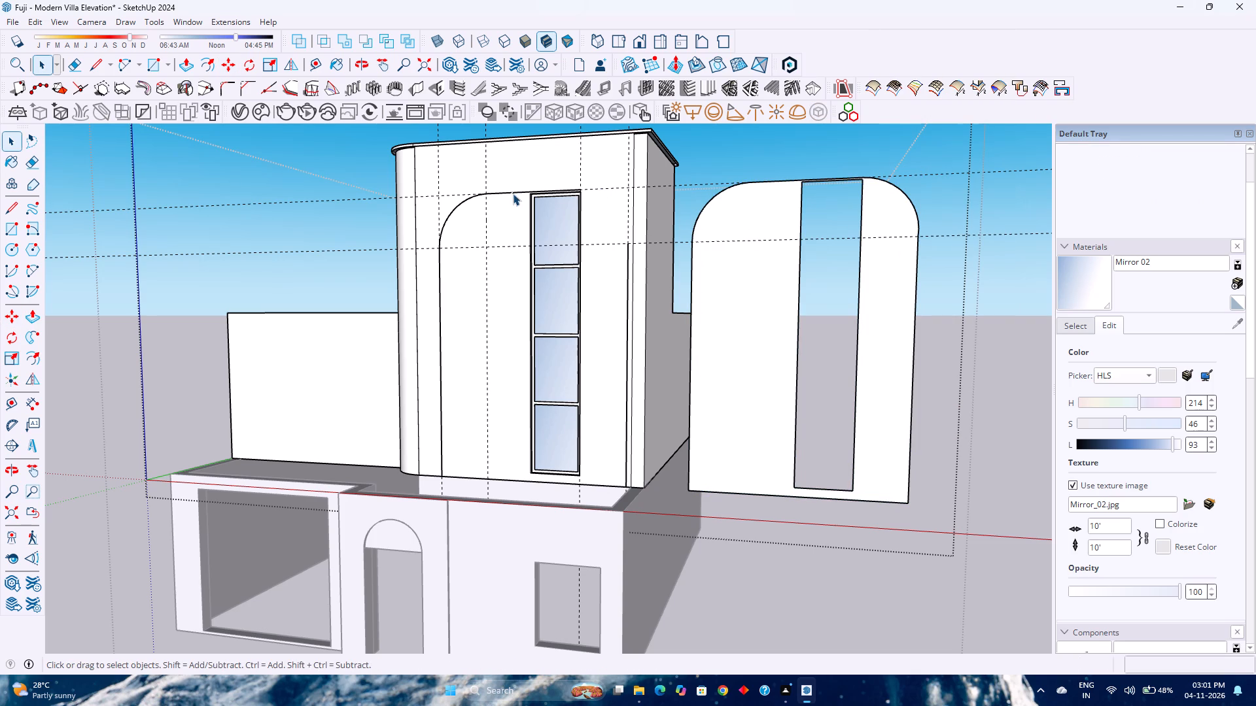
left_click(440, 371)
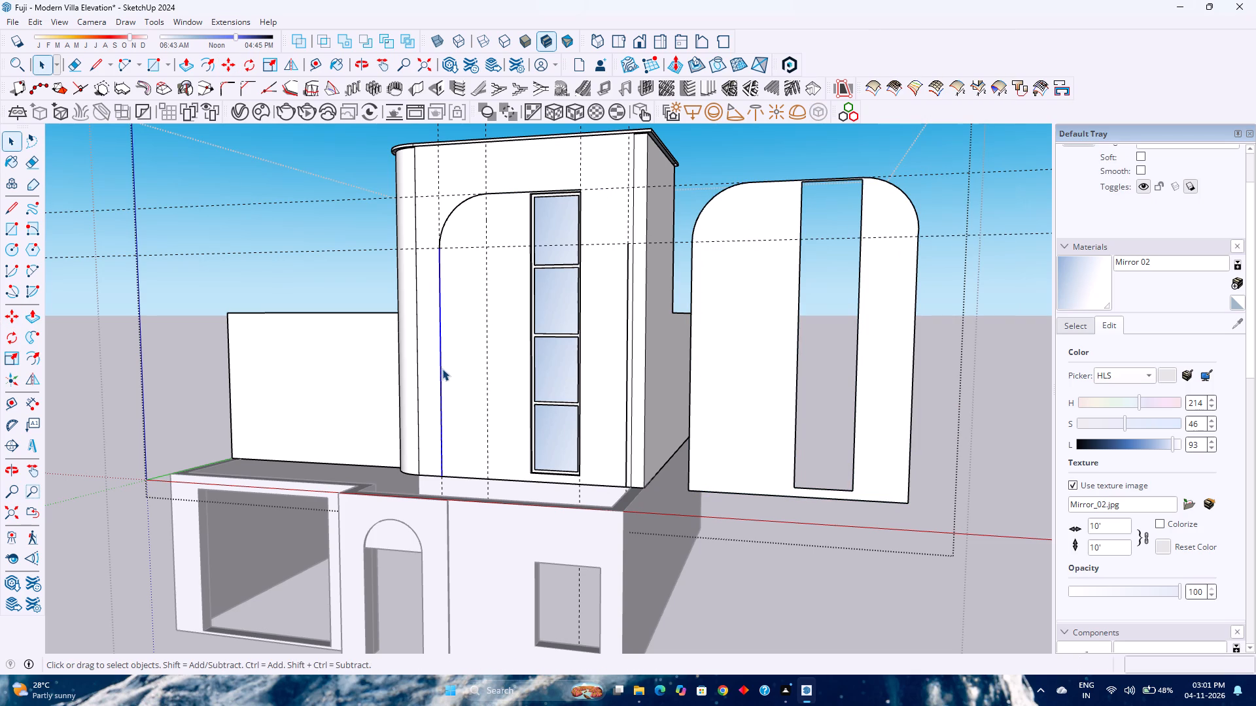
left_click(442, 369)
key("Delete")
left_click(625, 350)
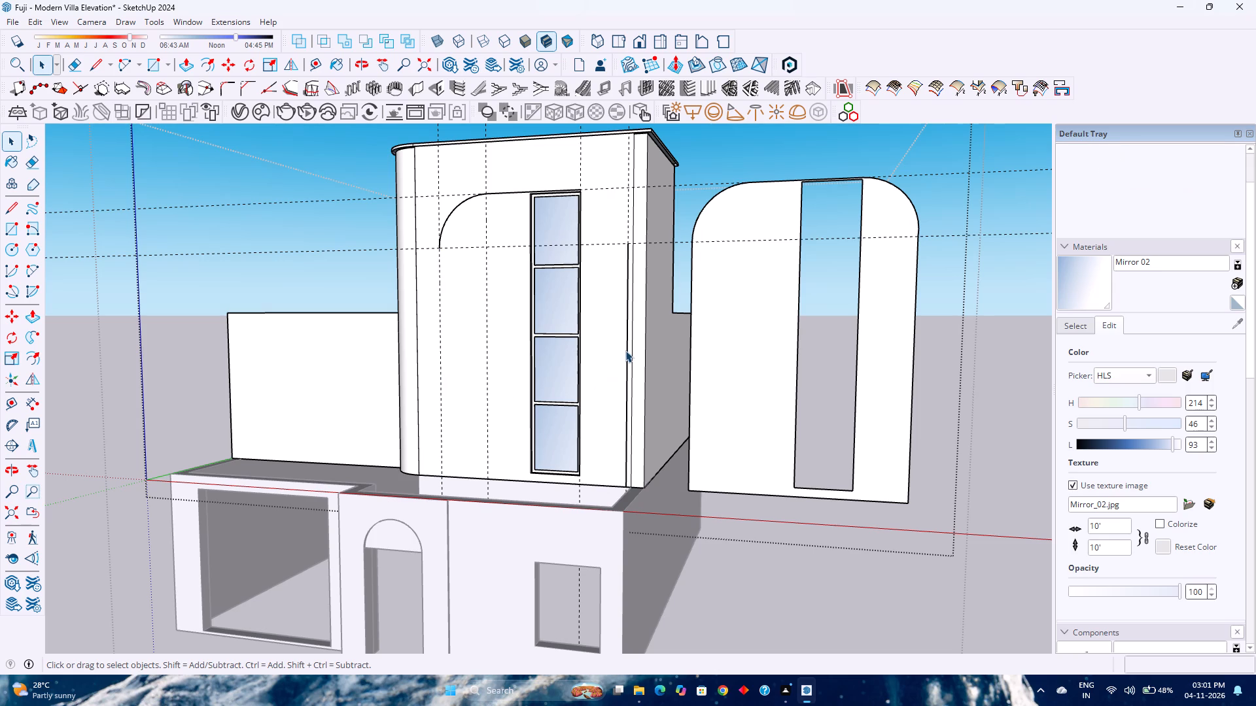
key("Delete")
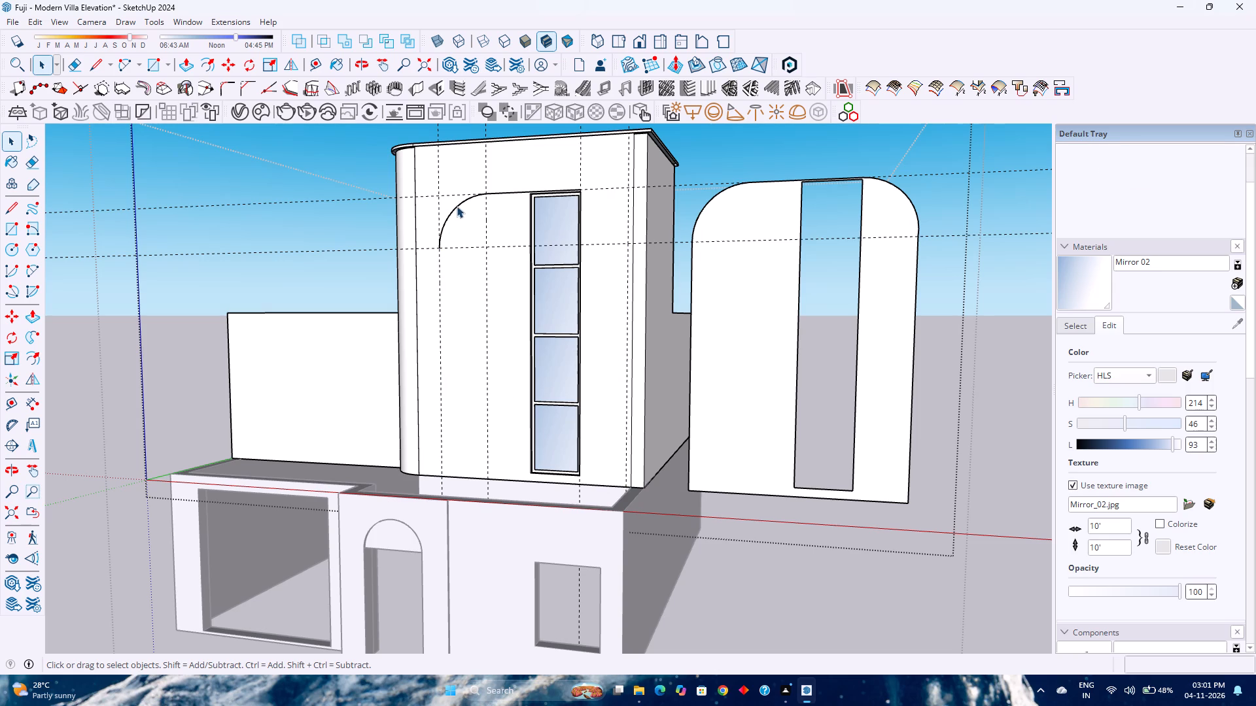
double_click(459, 205)
left_click(459, 205)
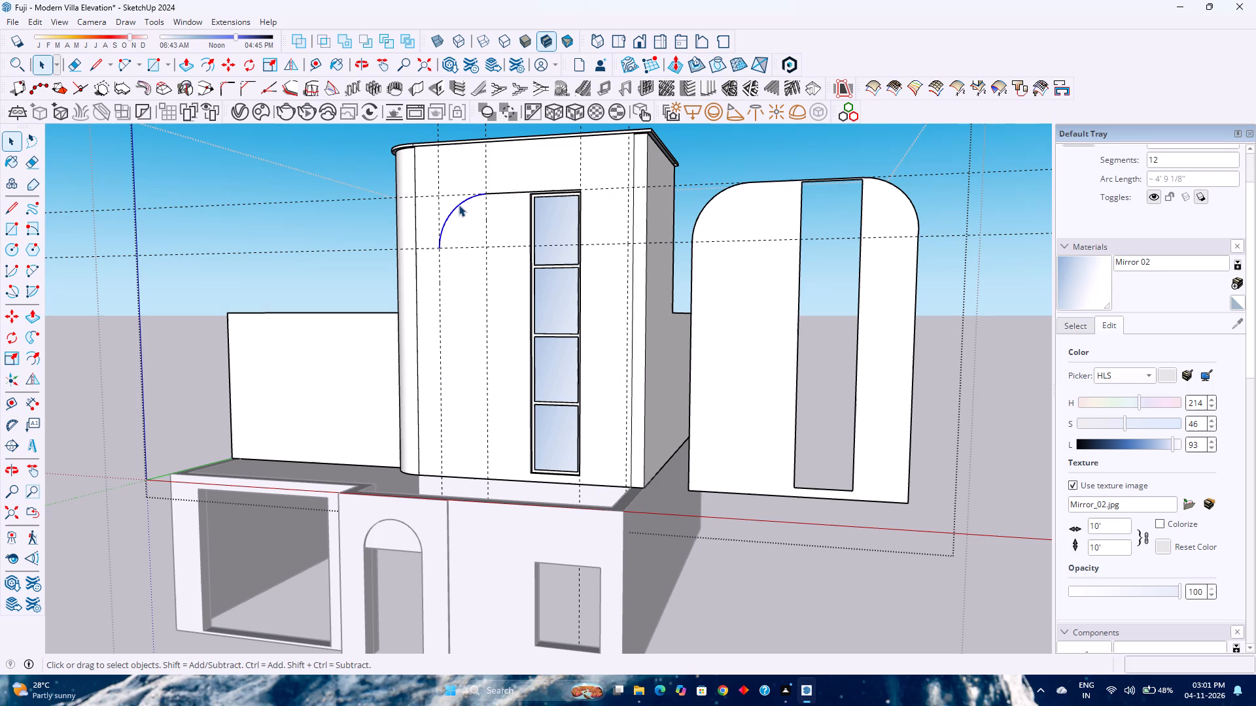
double_click(459, 205)
key("Delete")
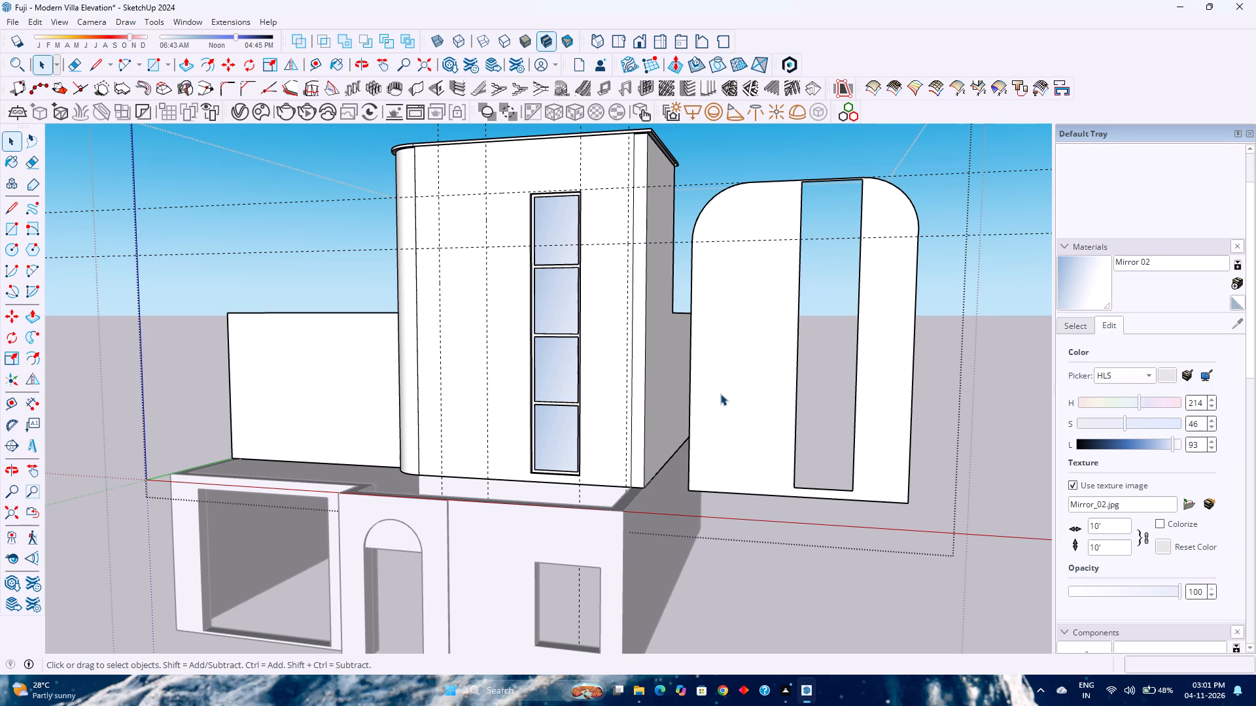
Move the arch face group 15' back onto the tower wall, from its lower right corner to the wall's base.
left_click(720, 394)
key("m")
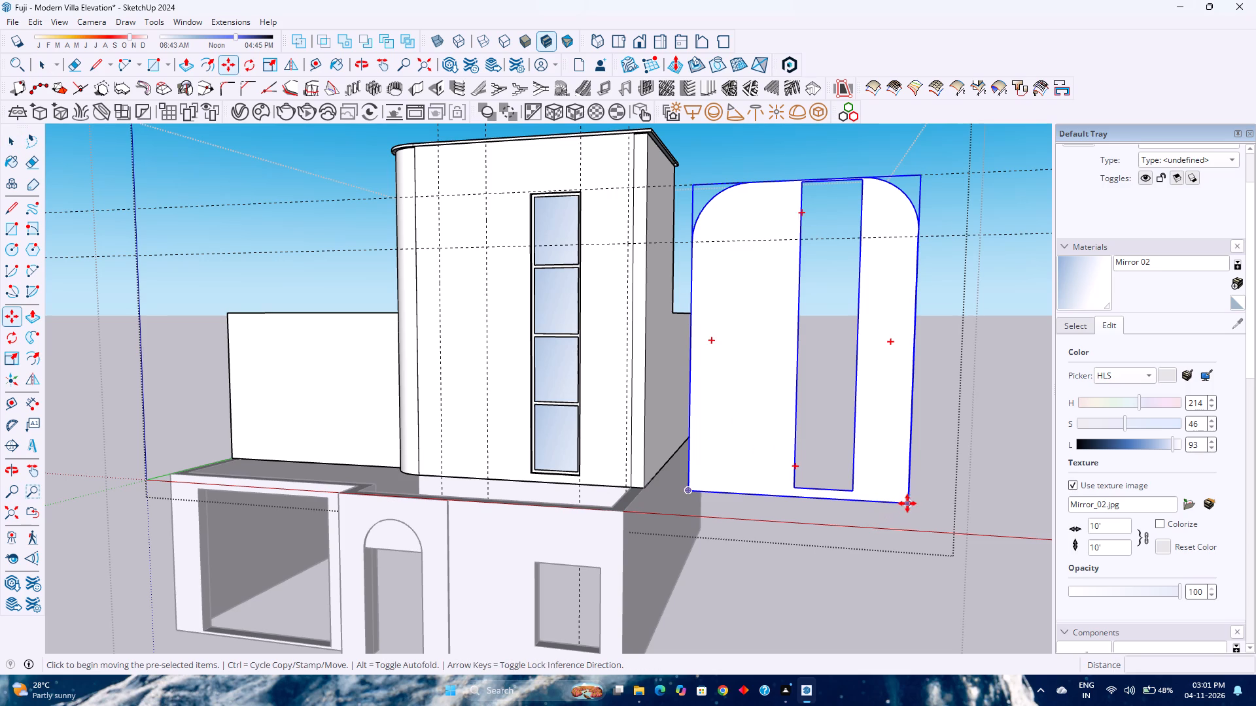
left_click(909, 503)
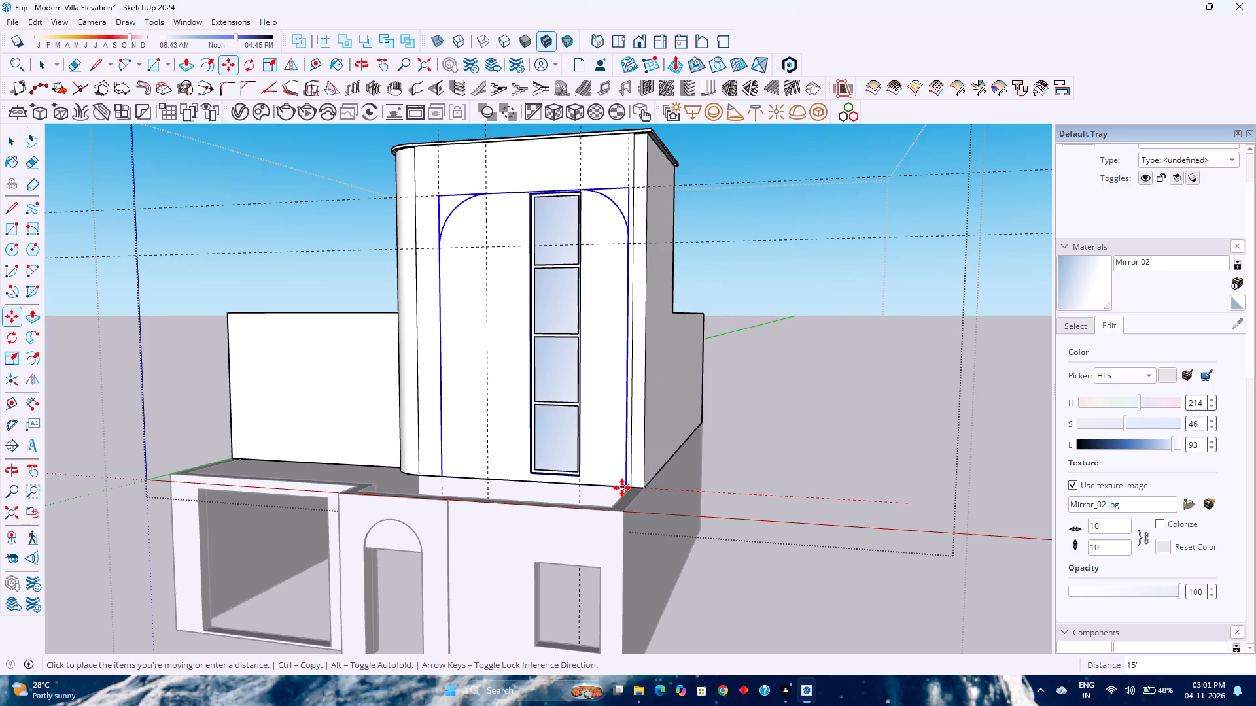
left_click(622, 488)
key("space")
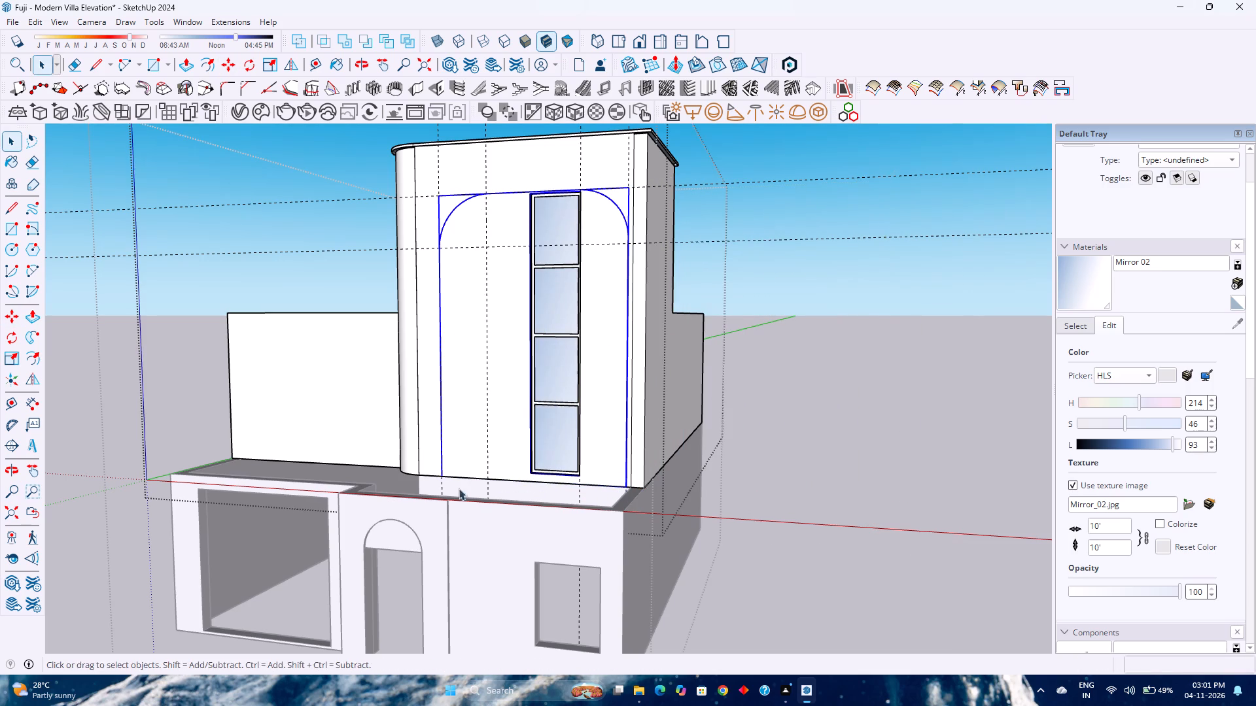
Unhide the hidden arch frame around the window on the tower wall.
middle_click_drag(459, 488, 517, 518)
left_click(35, 22)
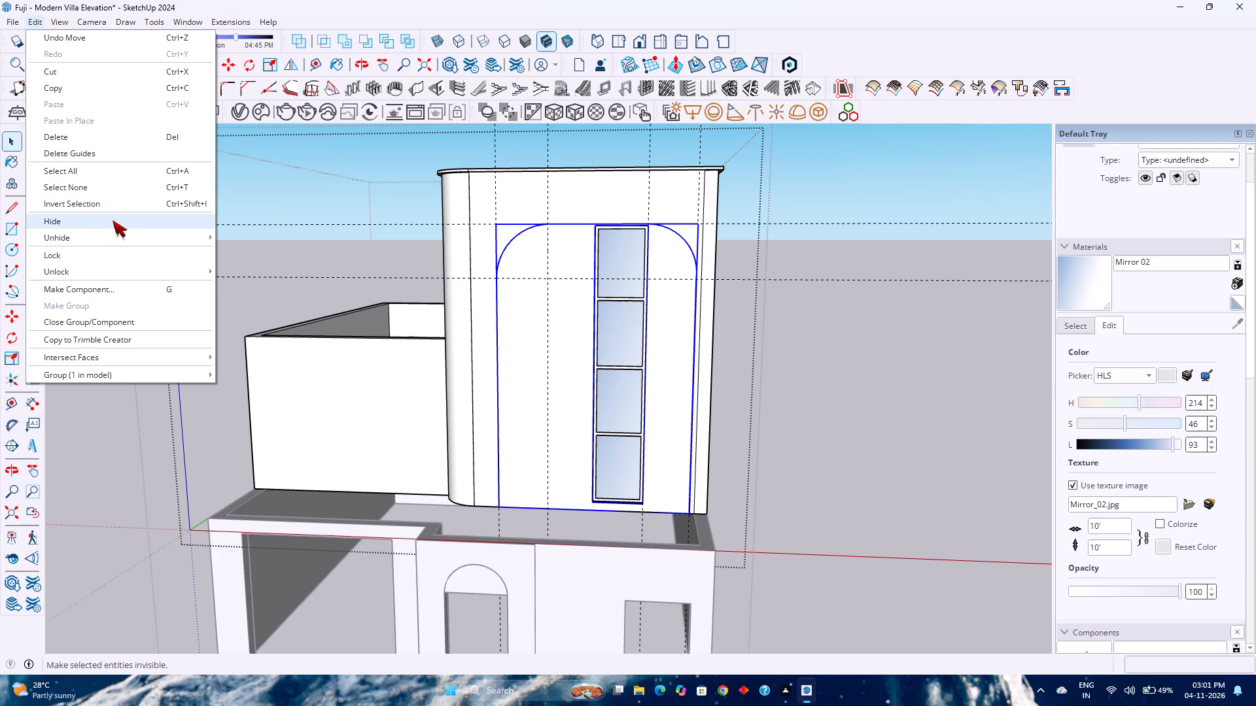
left_click(249, 269)
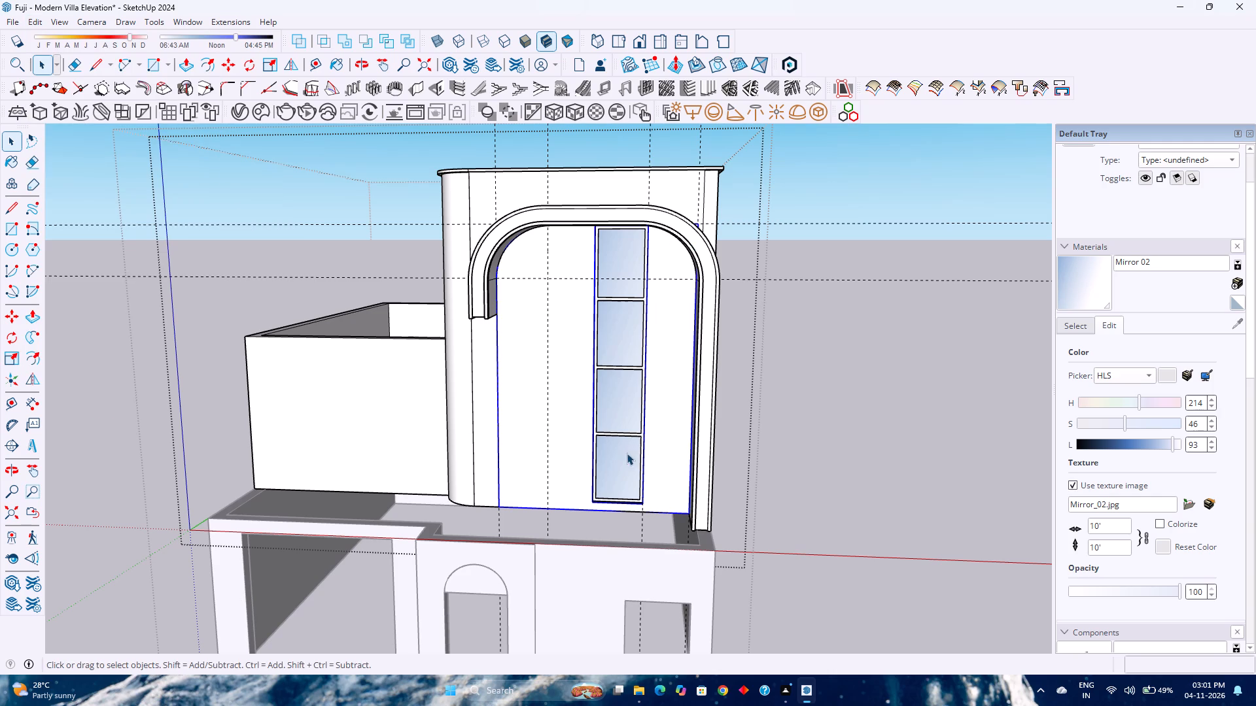
Delete all the guides in the model and clear the selection.
left_click(31, 24)
left_click(73, 147)
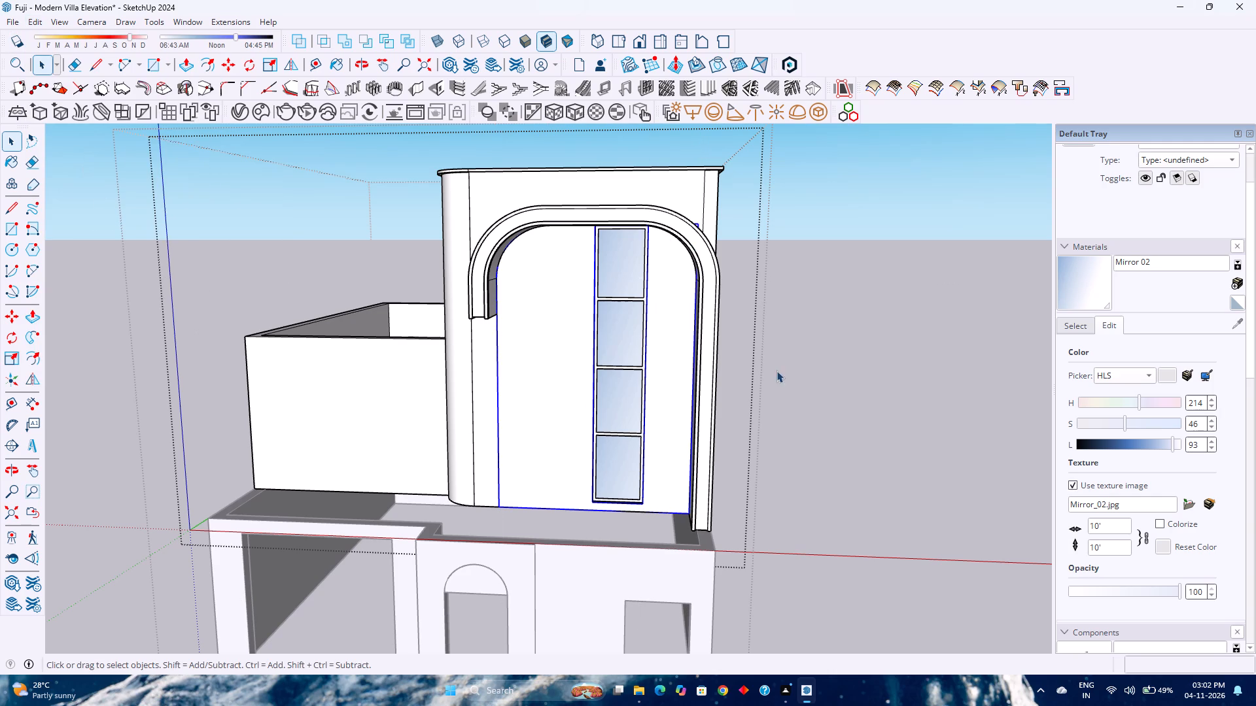
left_click(780, 370)
Save the villa model.
middle_click_drag(737, 416, 725, 345)
middle_click(725, 345)
key("ctrl+s")
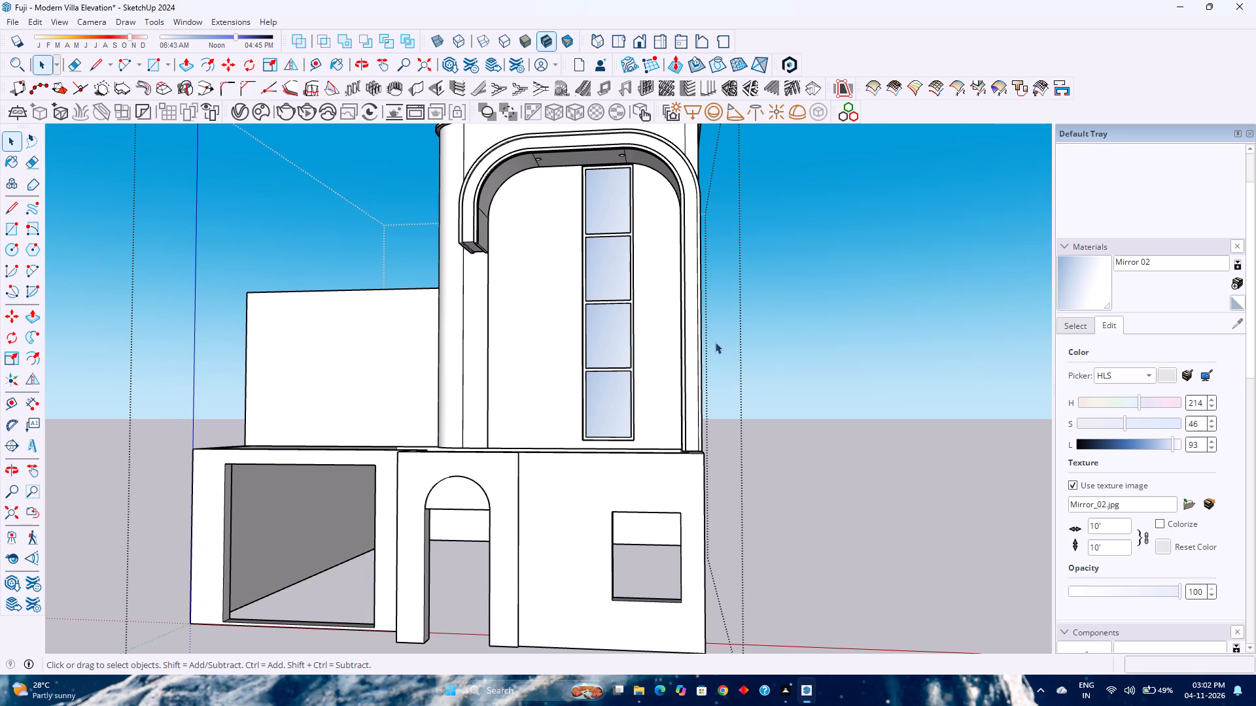
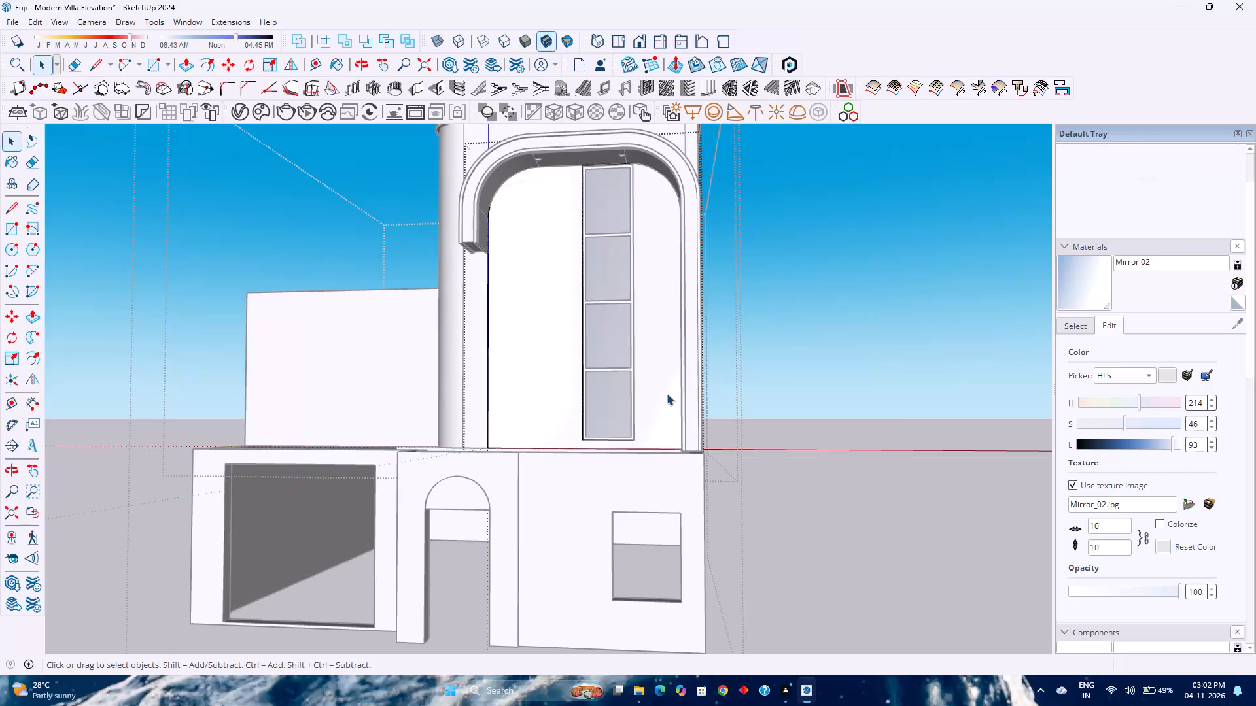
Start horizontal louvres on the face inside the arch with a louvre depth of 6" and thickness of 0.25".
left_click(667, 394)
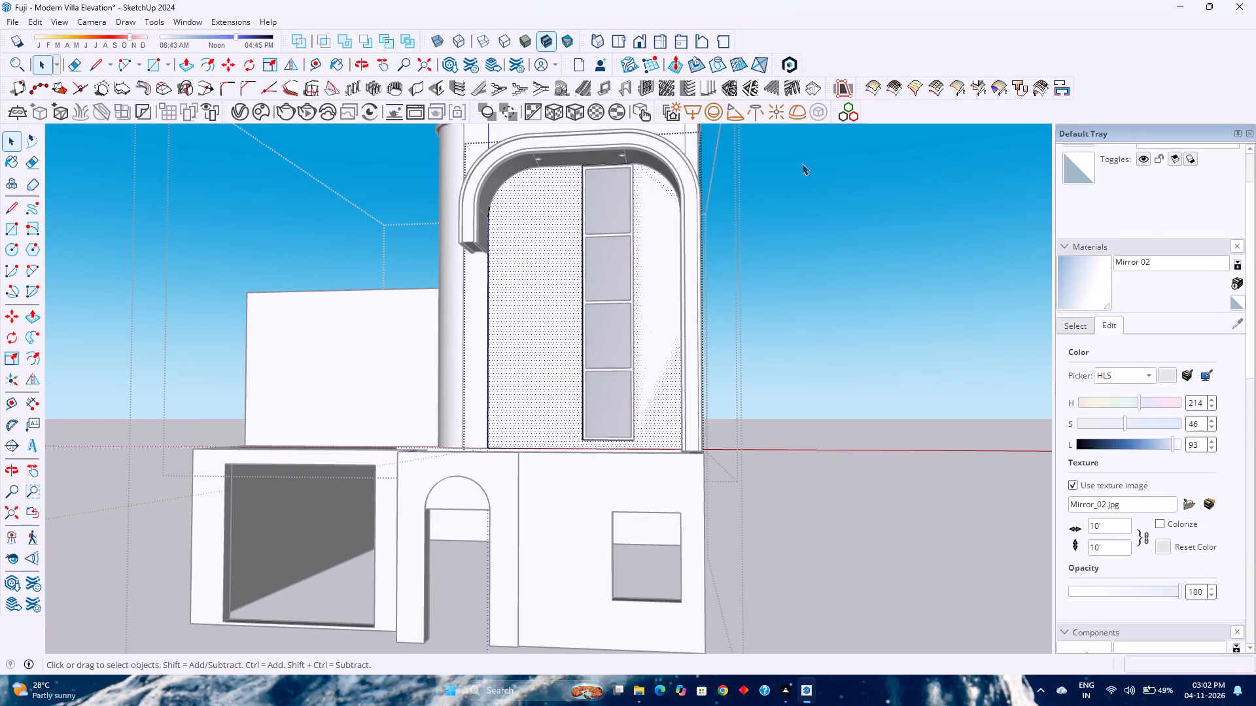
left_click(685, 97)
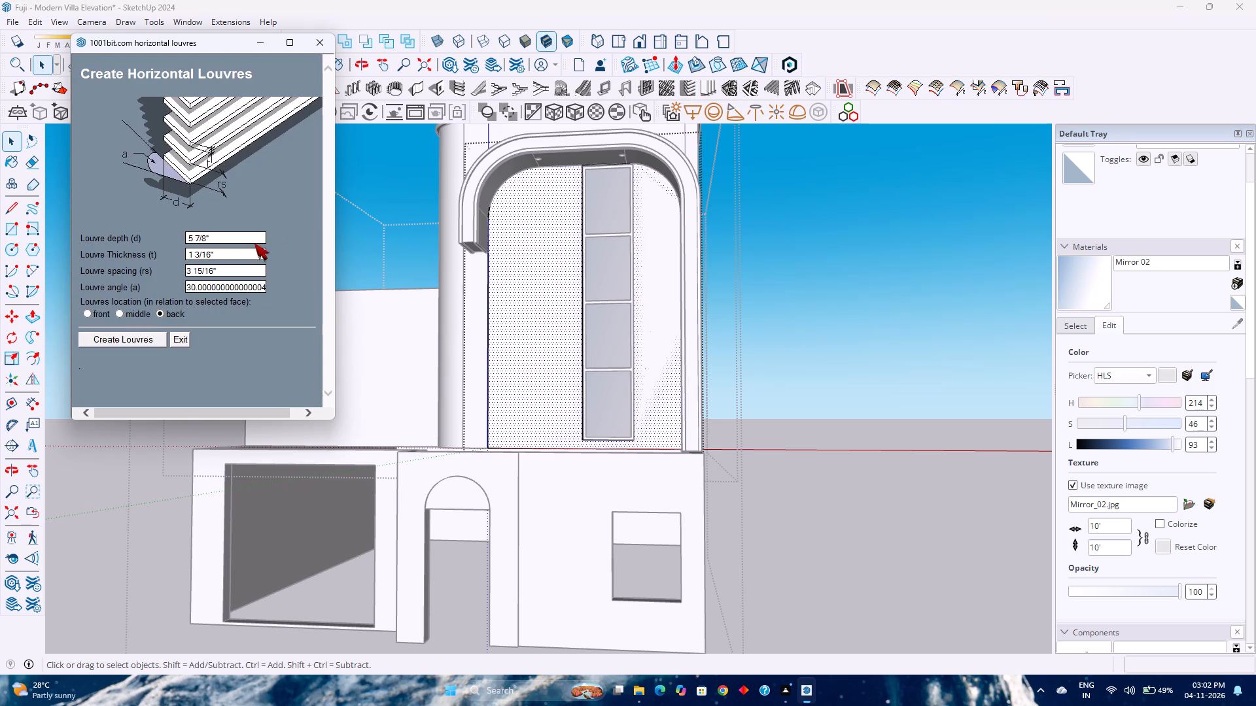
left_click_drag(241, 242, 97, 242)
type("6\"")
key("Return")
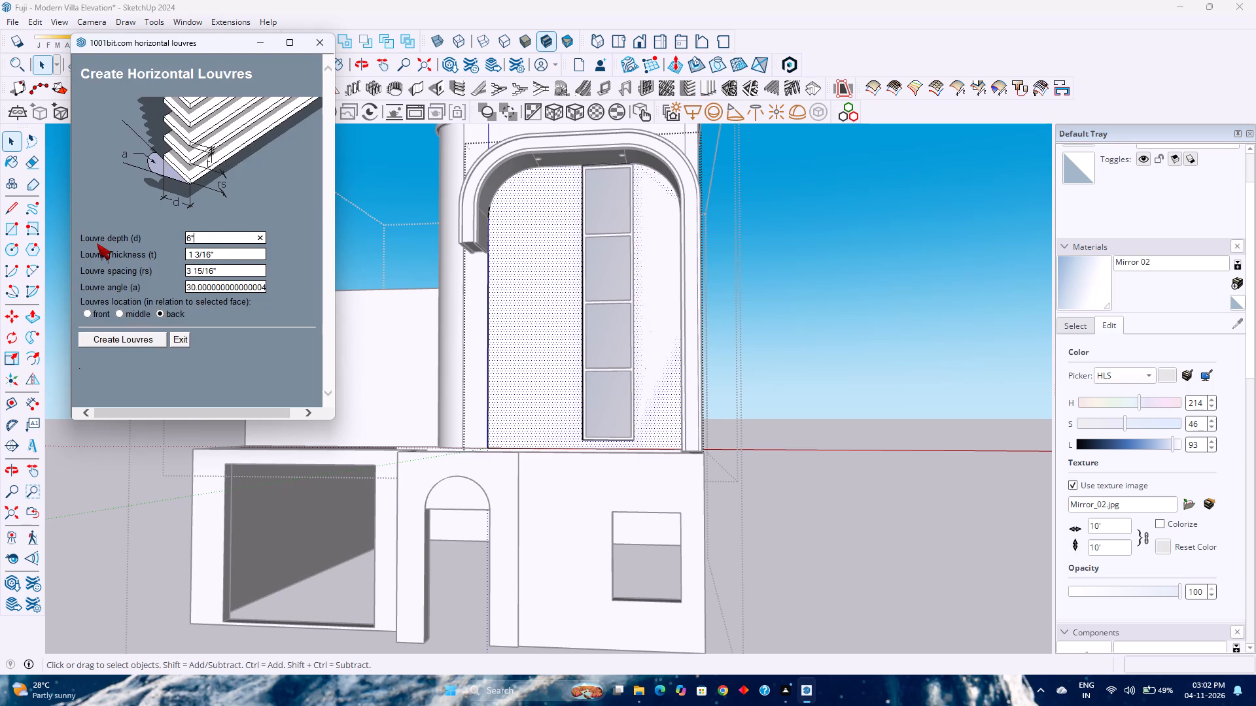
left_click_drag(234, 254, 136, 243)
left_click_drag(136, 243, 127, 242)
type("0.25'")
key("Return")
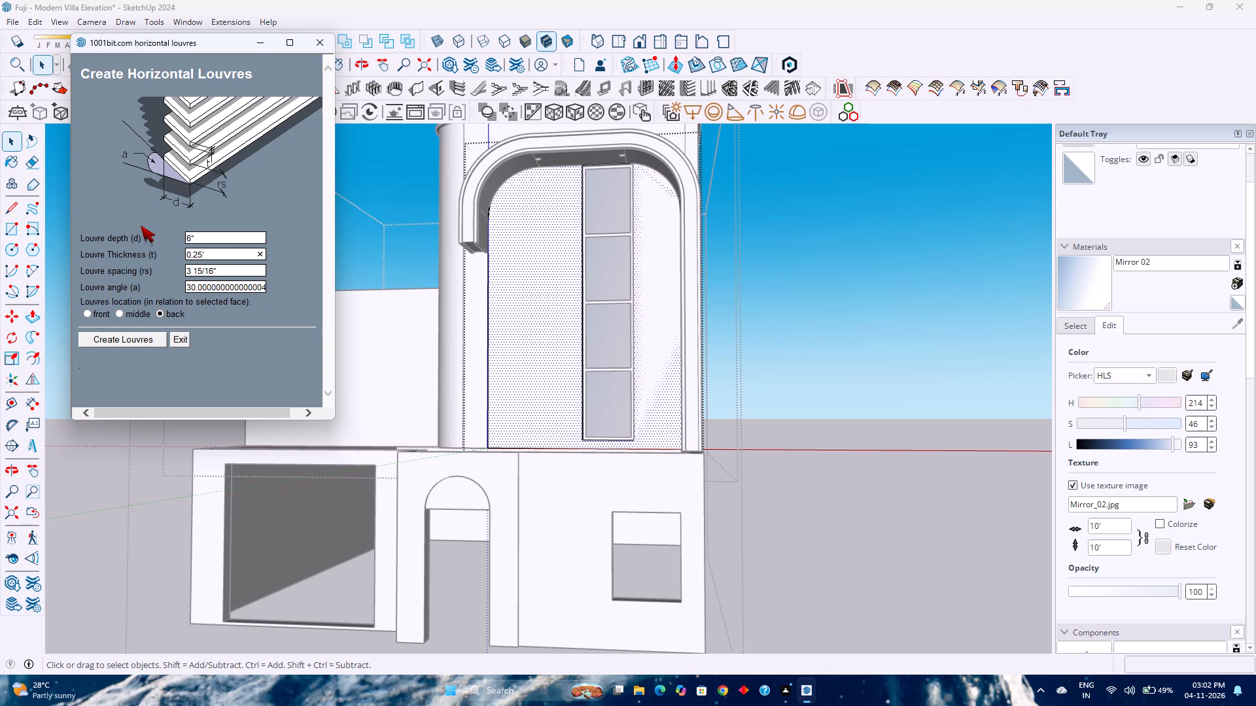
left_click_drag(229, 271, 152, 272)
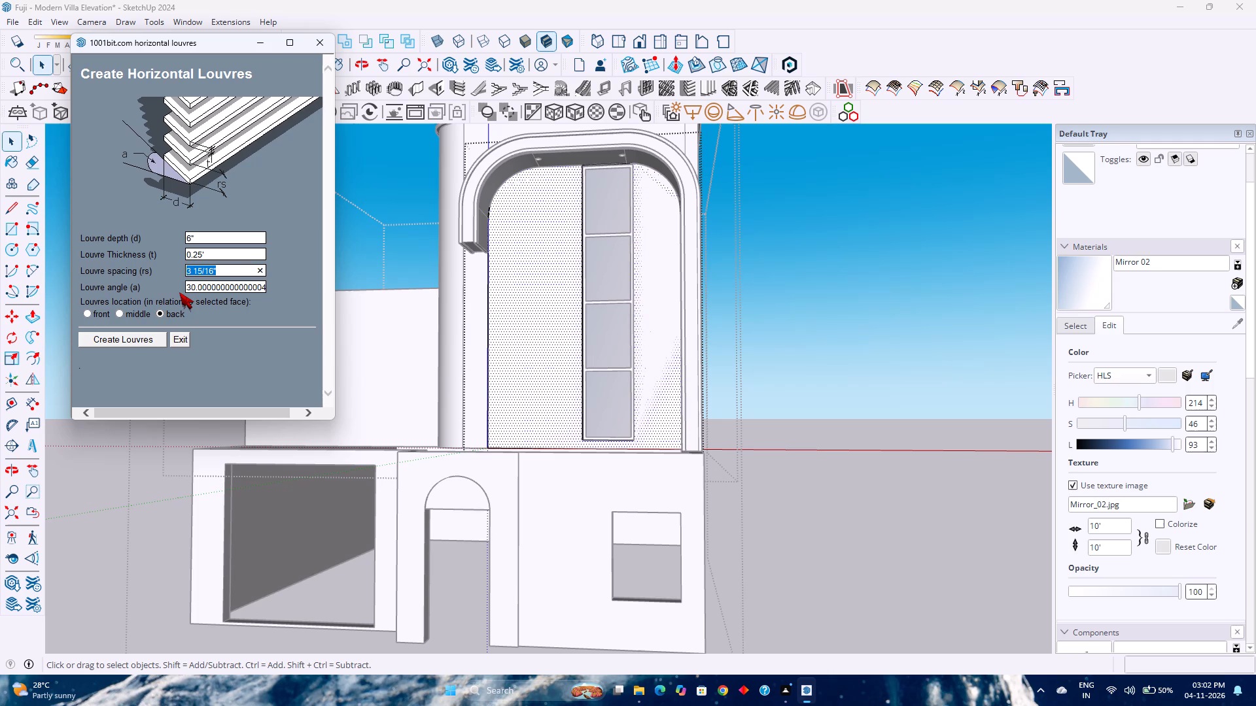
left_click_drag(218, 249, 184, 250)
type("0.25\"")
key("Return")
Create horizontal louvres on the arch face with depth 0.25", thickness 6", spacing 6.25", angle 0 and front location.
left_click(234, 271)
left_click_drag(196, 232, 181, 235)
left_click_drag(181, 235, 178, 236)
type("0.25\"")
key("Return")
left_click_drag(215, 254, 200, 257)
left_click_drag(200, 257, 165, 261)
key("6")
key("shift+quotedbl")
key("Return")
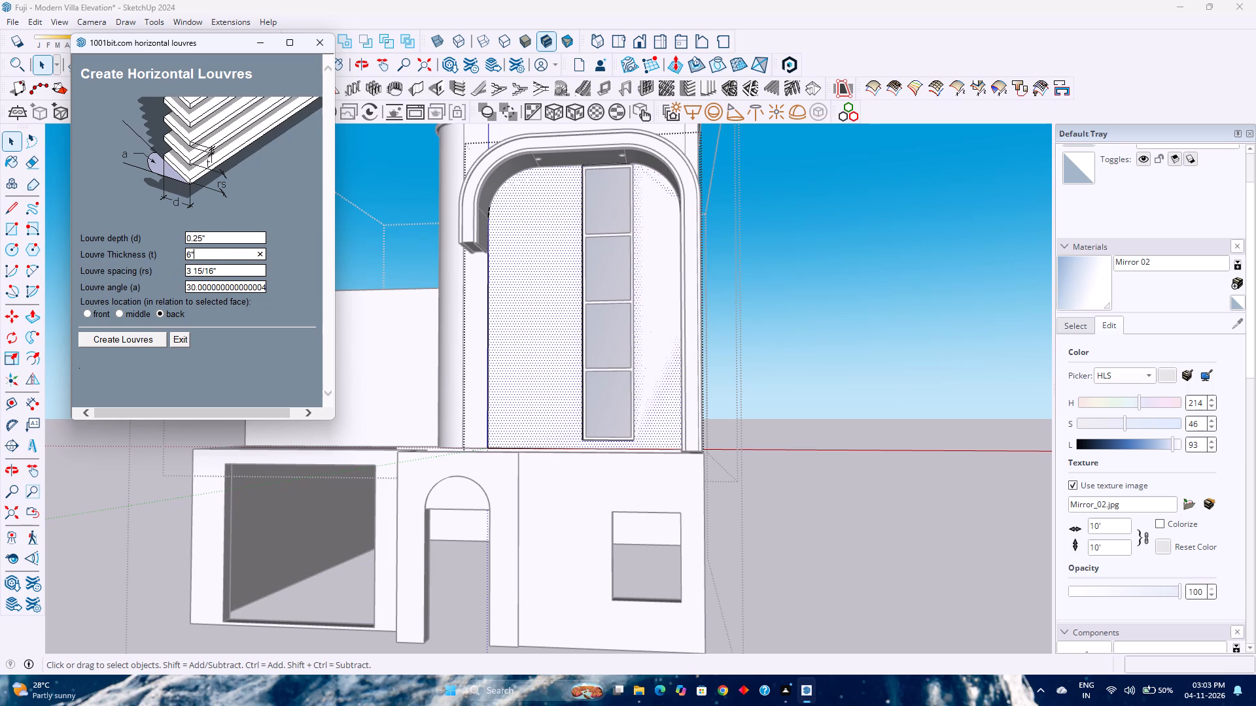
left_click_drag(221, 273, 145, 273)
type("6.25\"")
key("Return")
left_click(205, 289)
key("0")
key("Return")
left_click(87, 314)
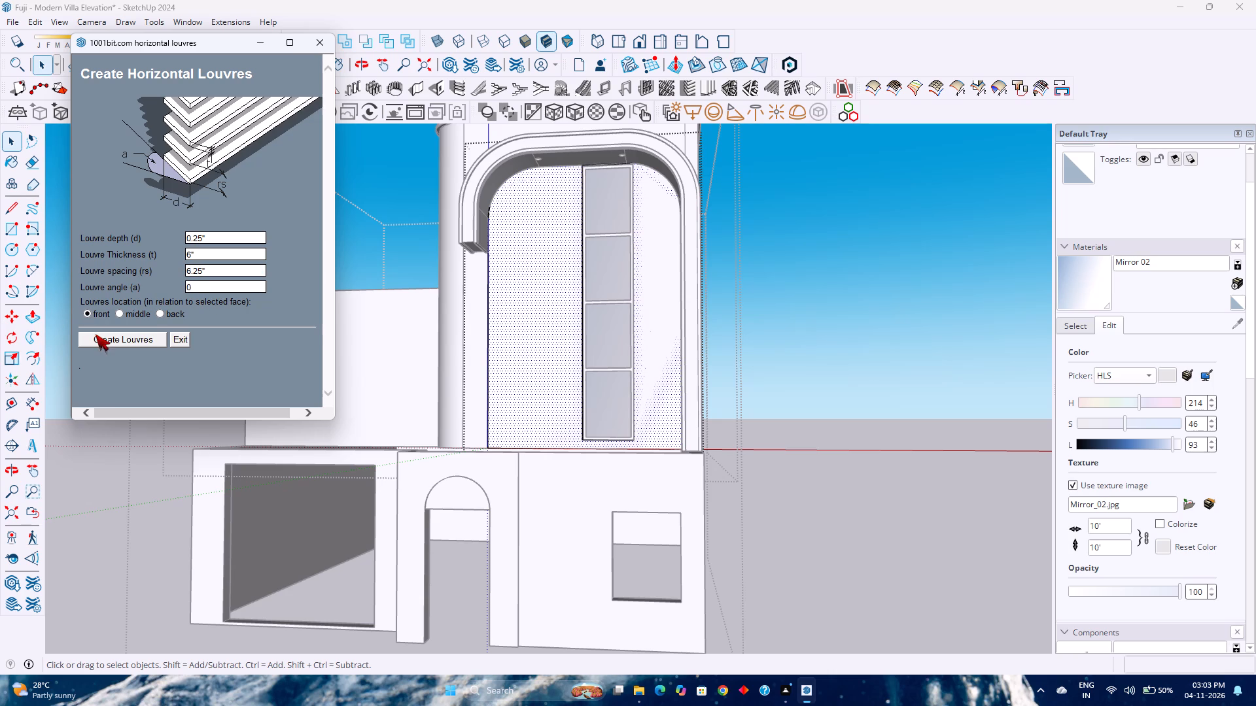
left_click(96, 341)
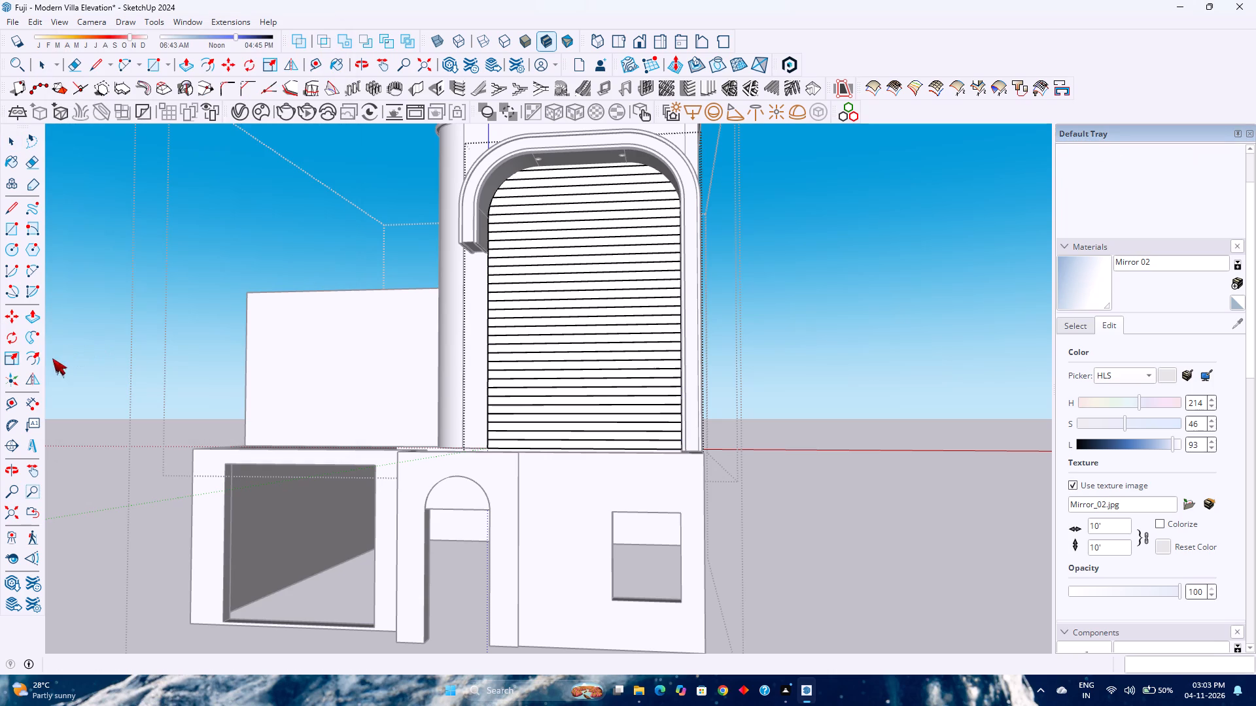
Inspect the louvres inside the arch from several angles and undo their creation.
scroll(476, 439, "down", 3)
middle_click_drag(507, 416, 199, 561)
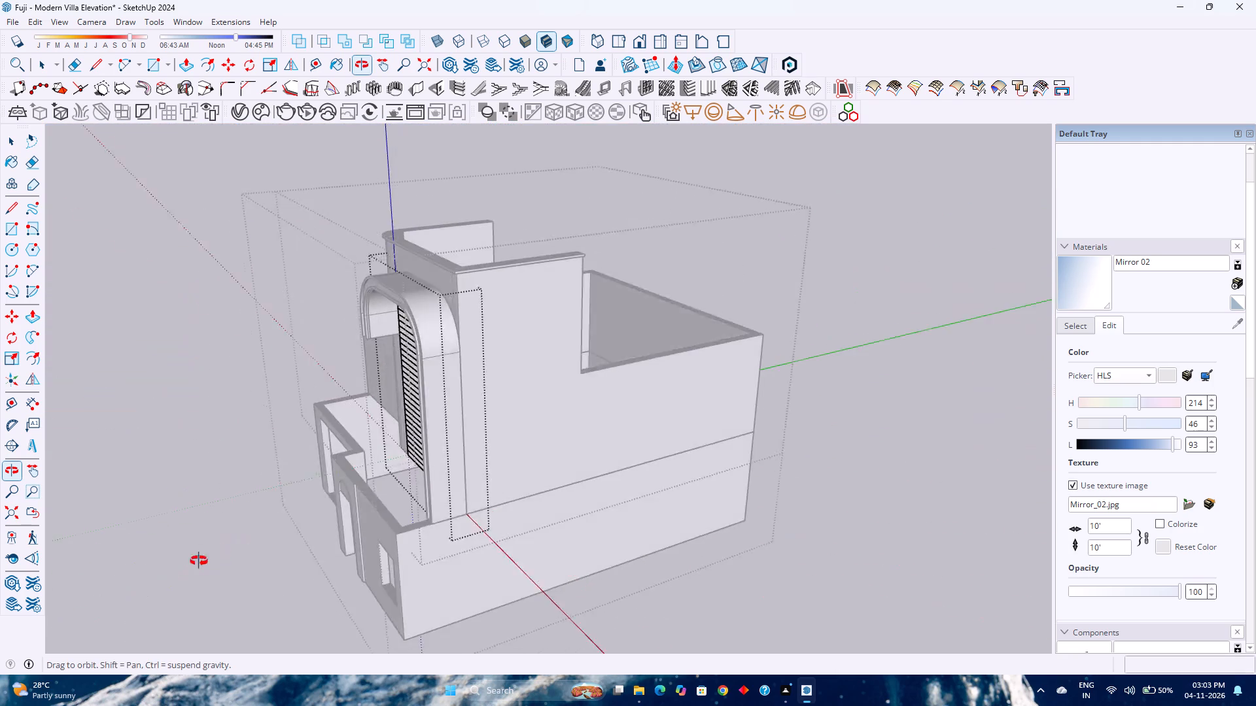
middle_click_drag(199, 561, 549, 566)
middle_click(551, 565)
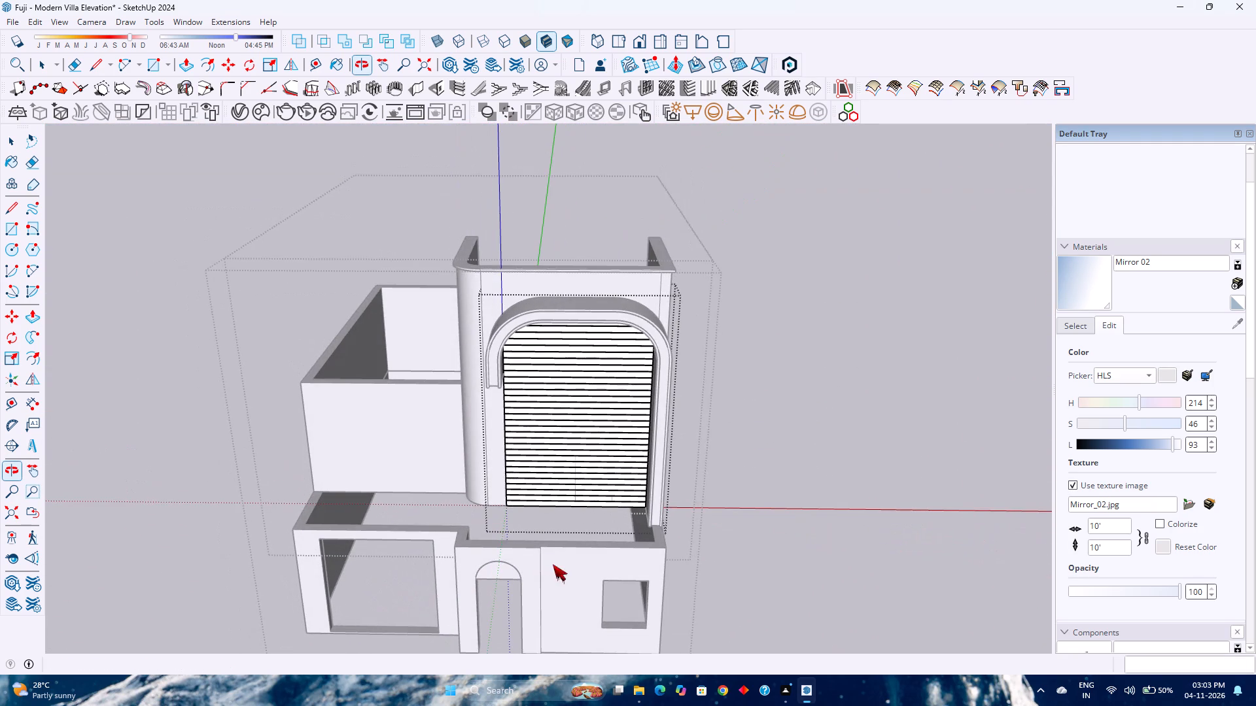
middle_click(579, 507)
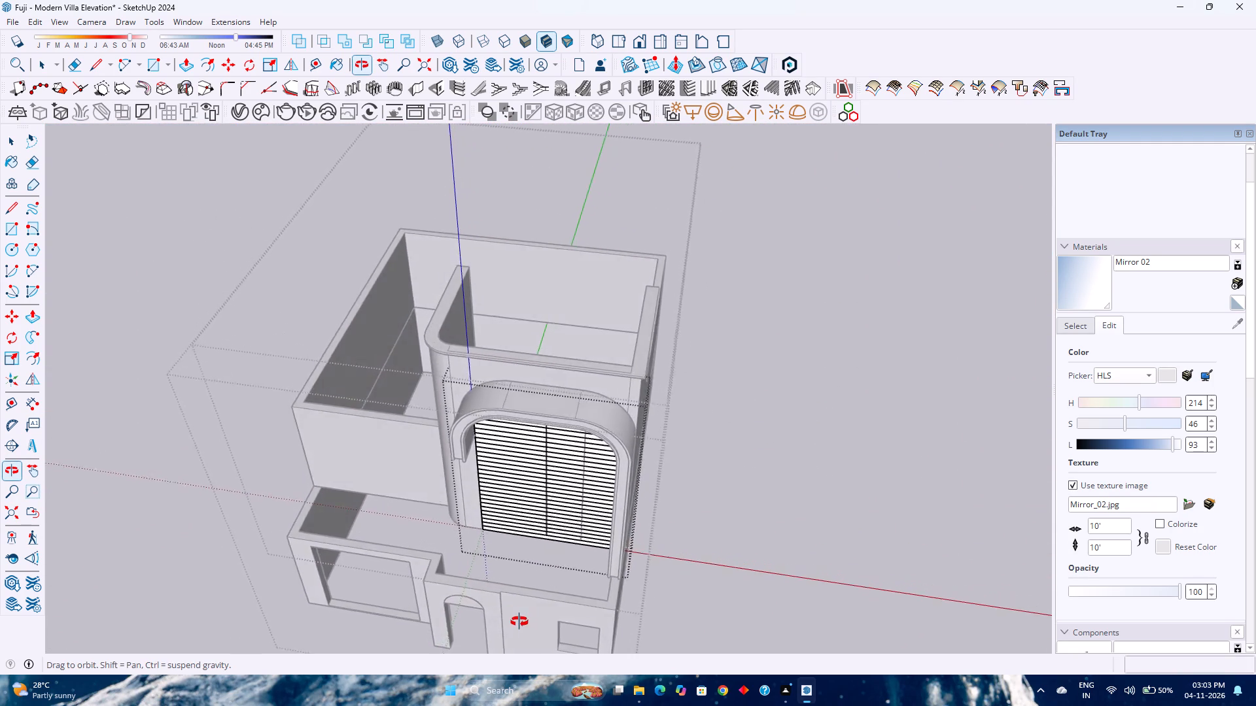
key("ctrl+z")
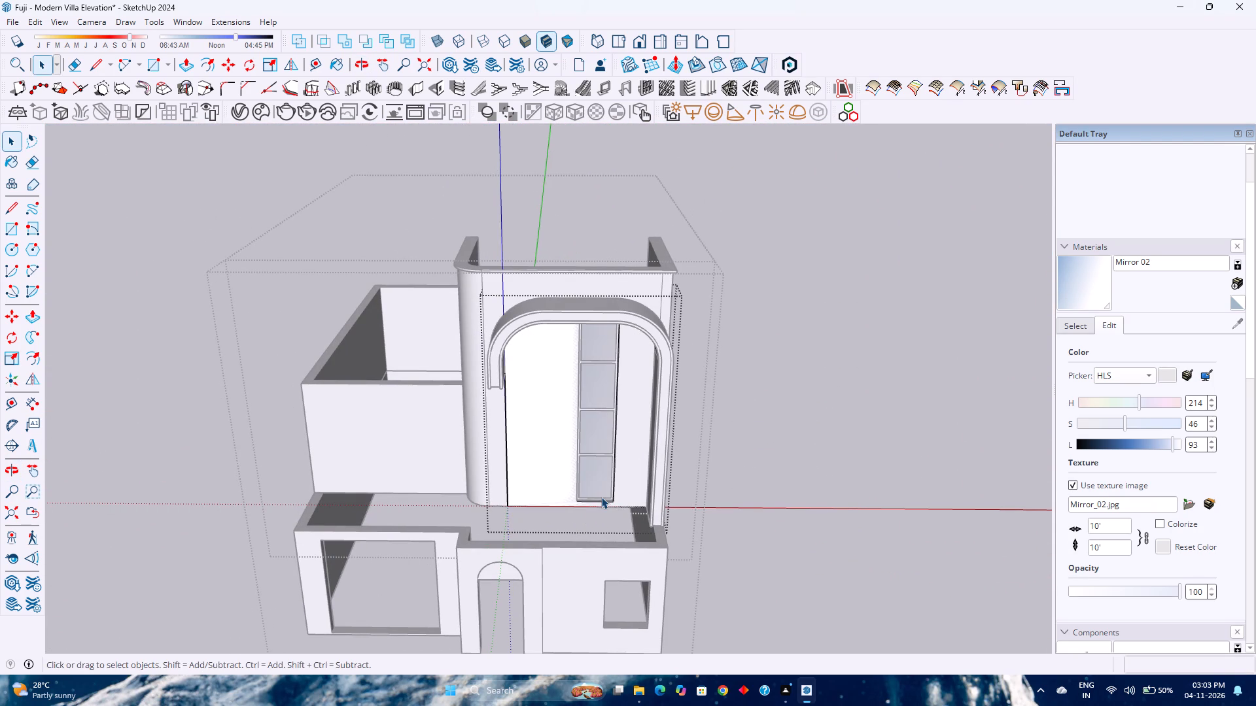
Leave the arch face group and move it 20' sideways, clear of the tower.
key("Escape")
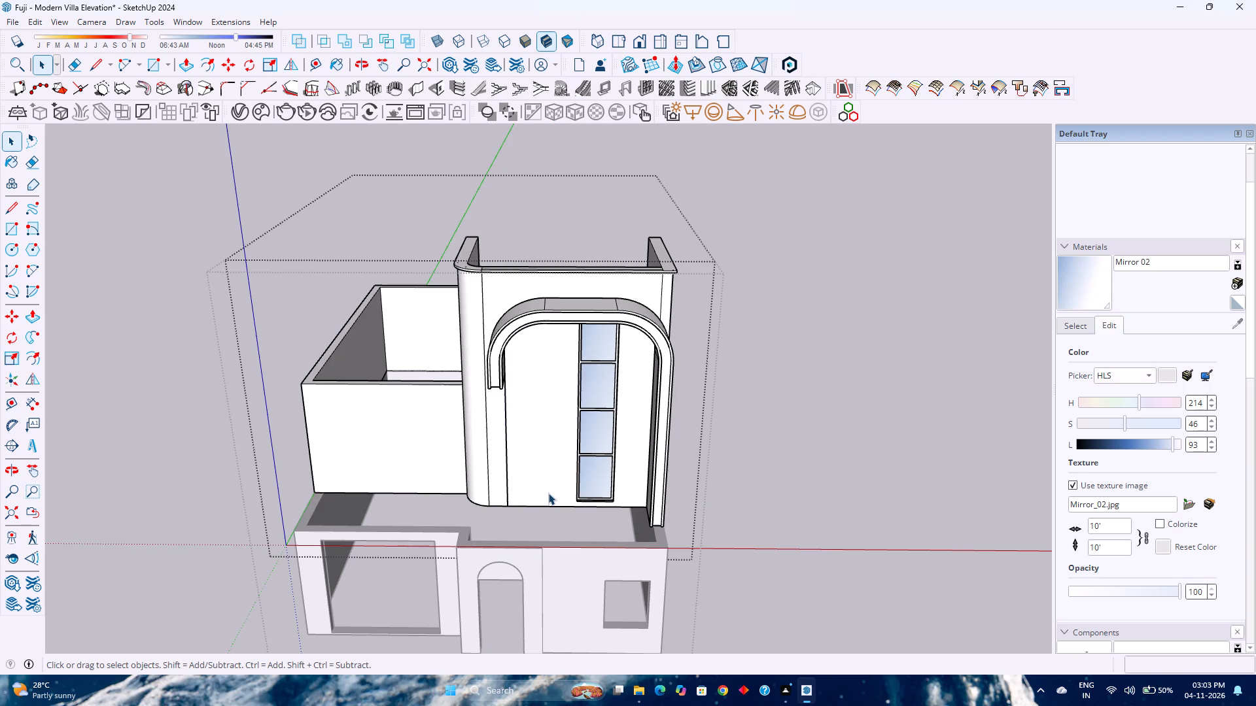
left_click(547, 493)
scroll(542, 496, "up", 3)
key("m")
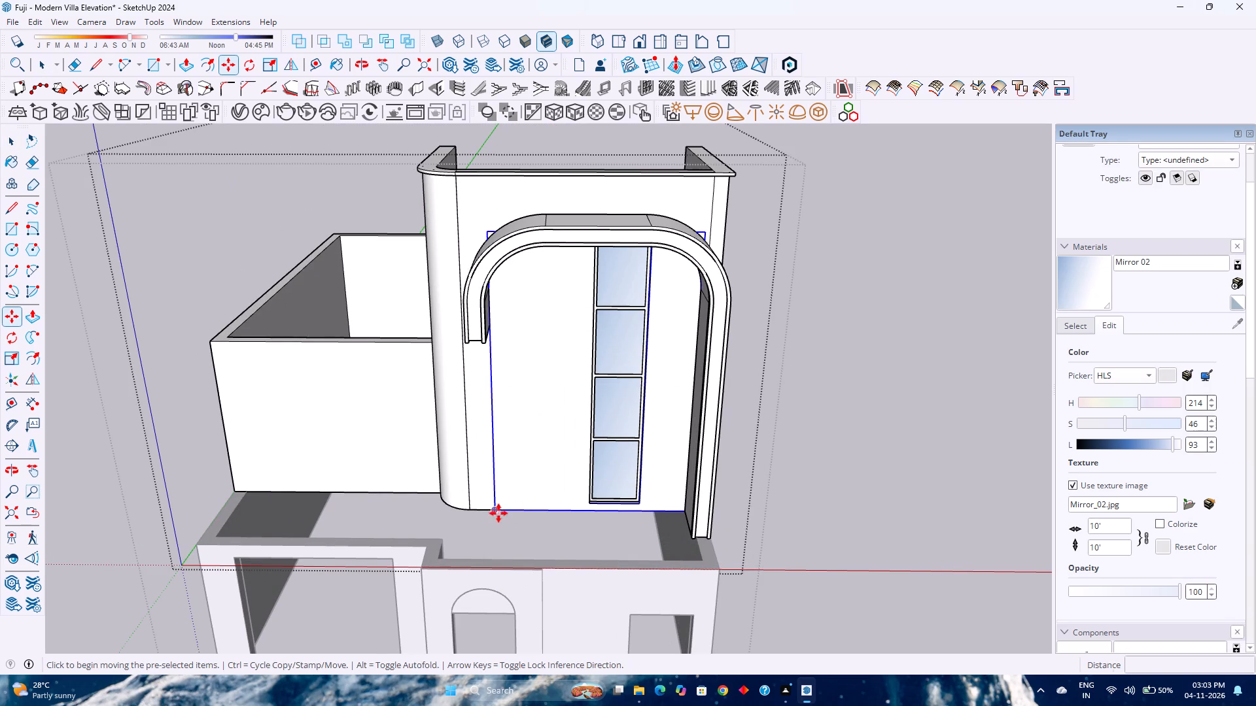
left_click(495, 510)
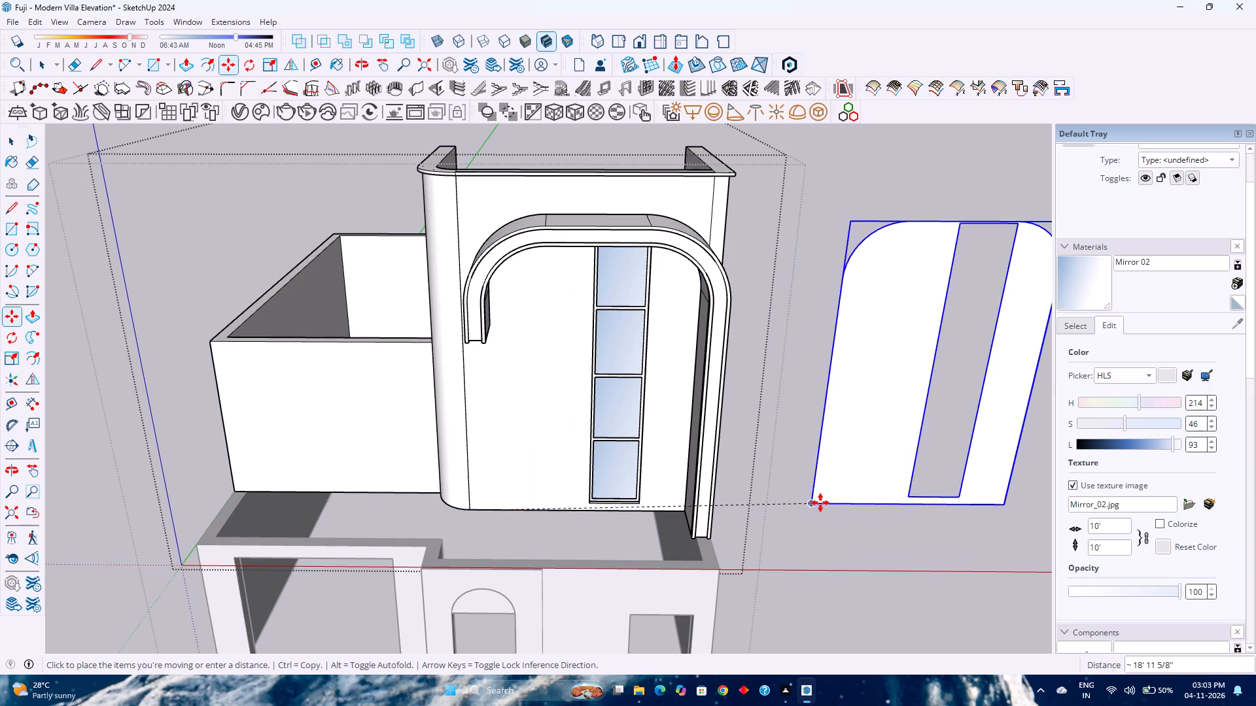
type("20'")
key("Return")
key("space")
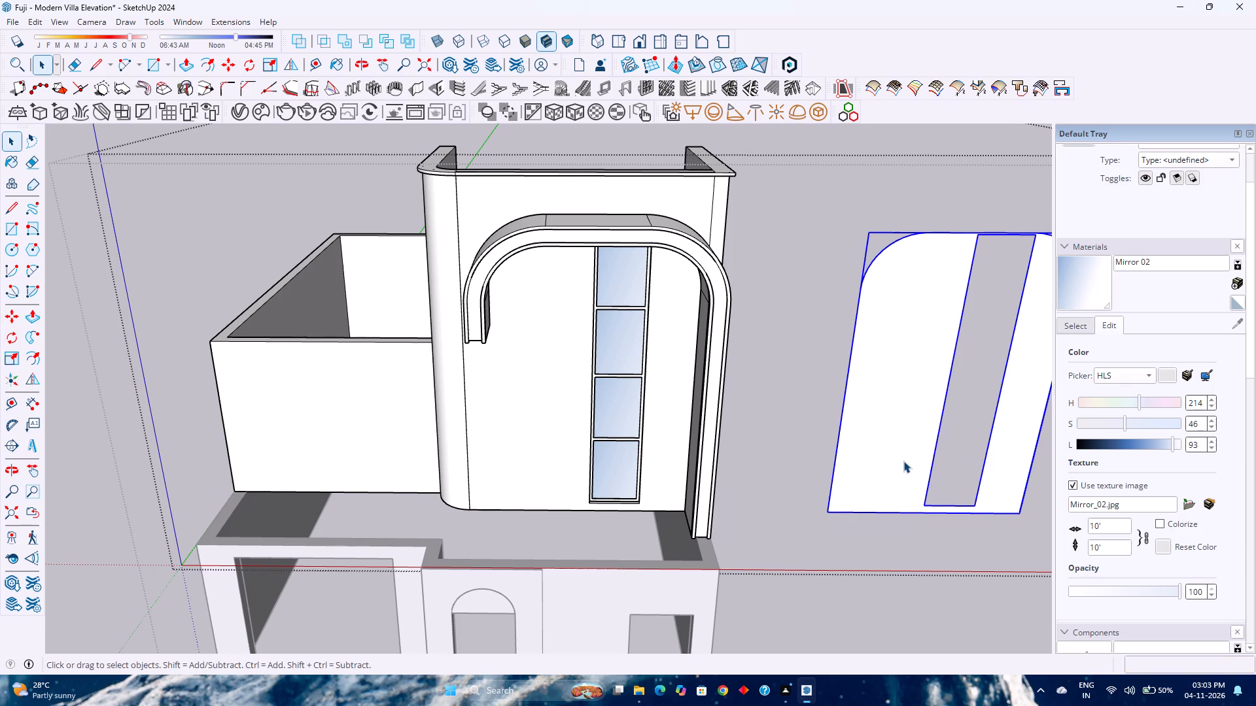
Open the moved arch face group for editing.
double_click(903, 461)
scroll(909, 514, "up", 5)
middle_click_drag(915, 530, 710, 576, "shift")
middle_click(710, 577)
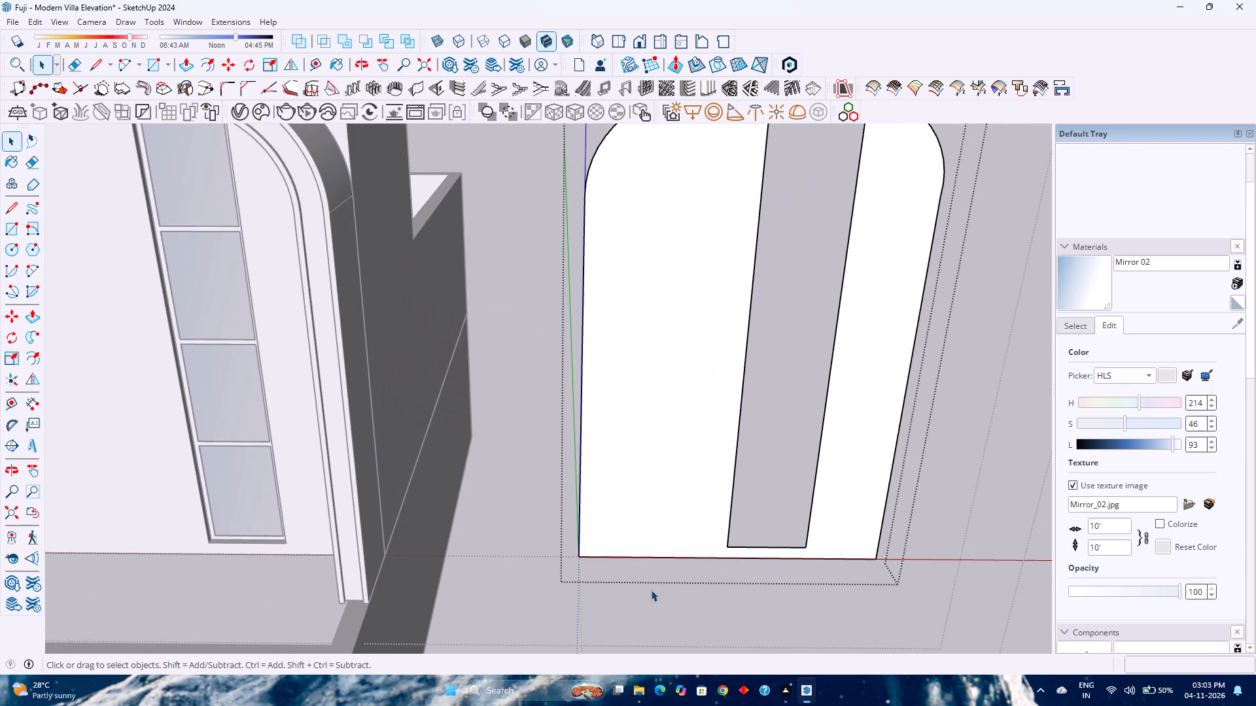
scroll(648, 579, "up", 2)
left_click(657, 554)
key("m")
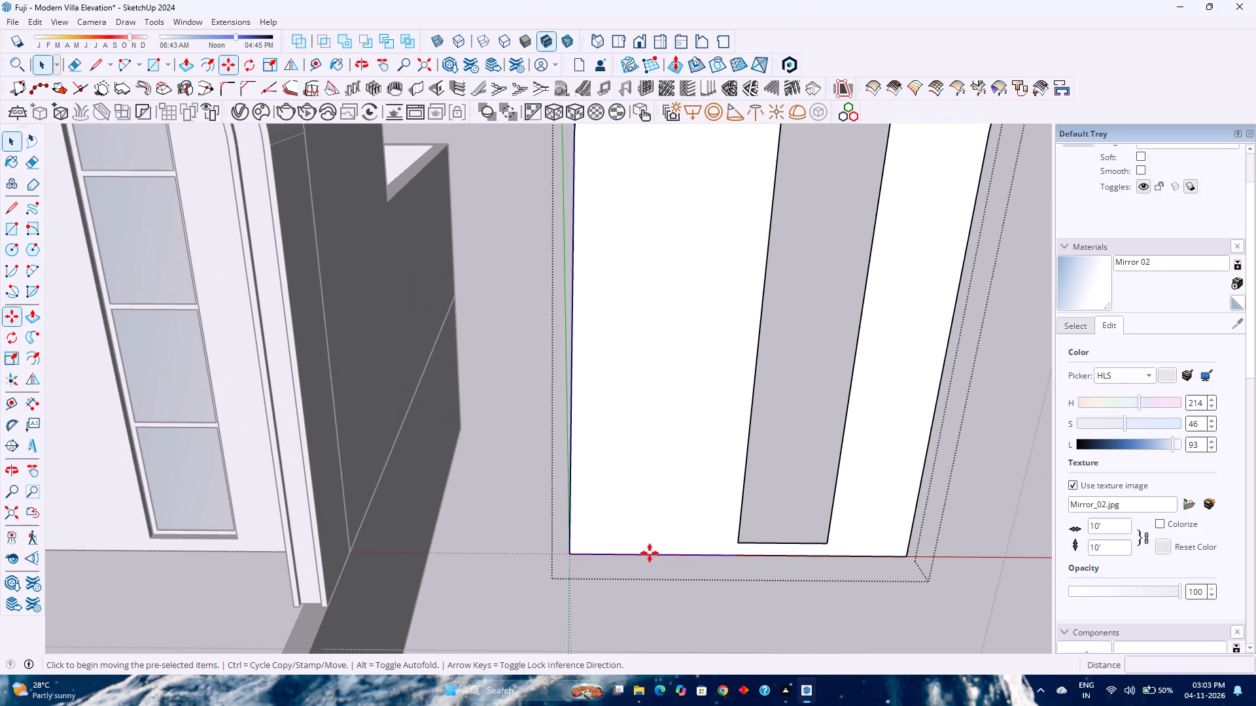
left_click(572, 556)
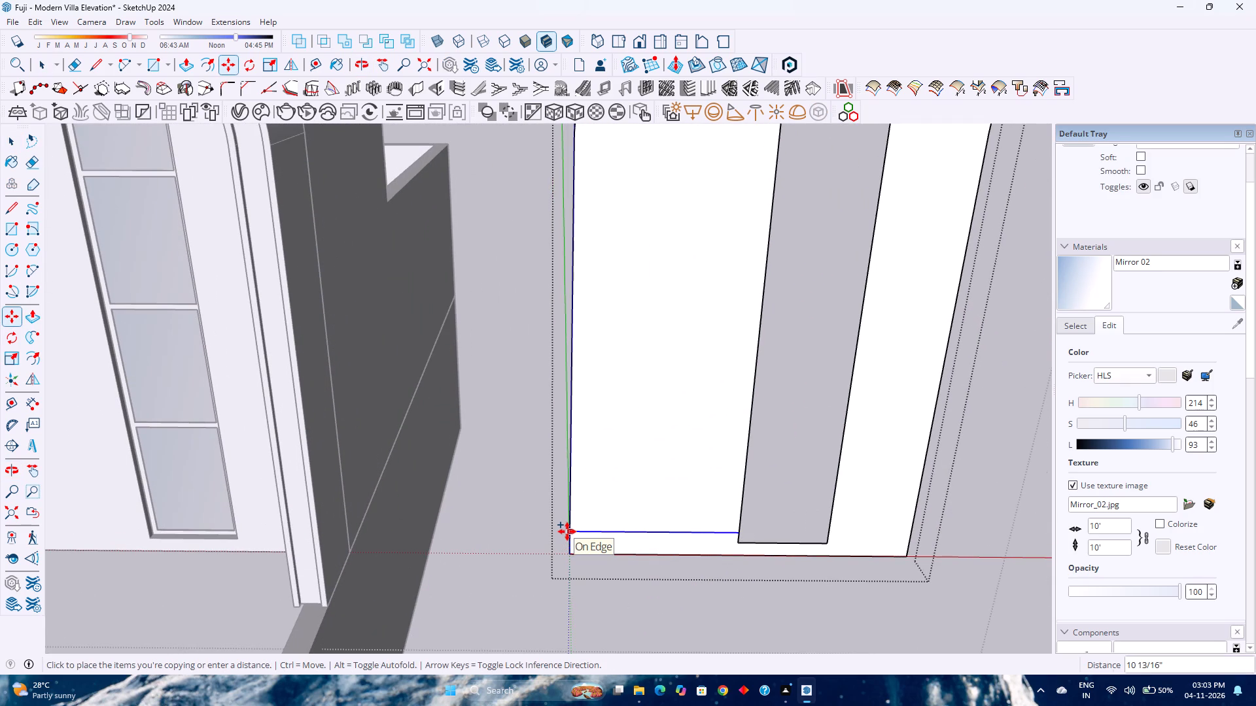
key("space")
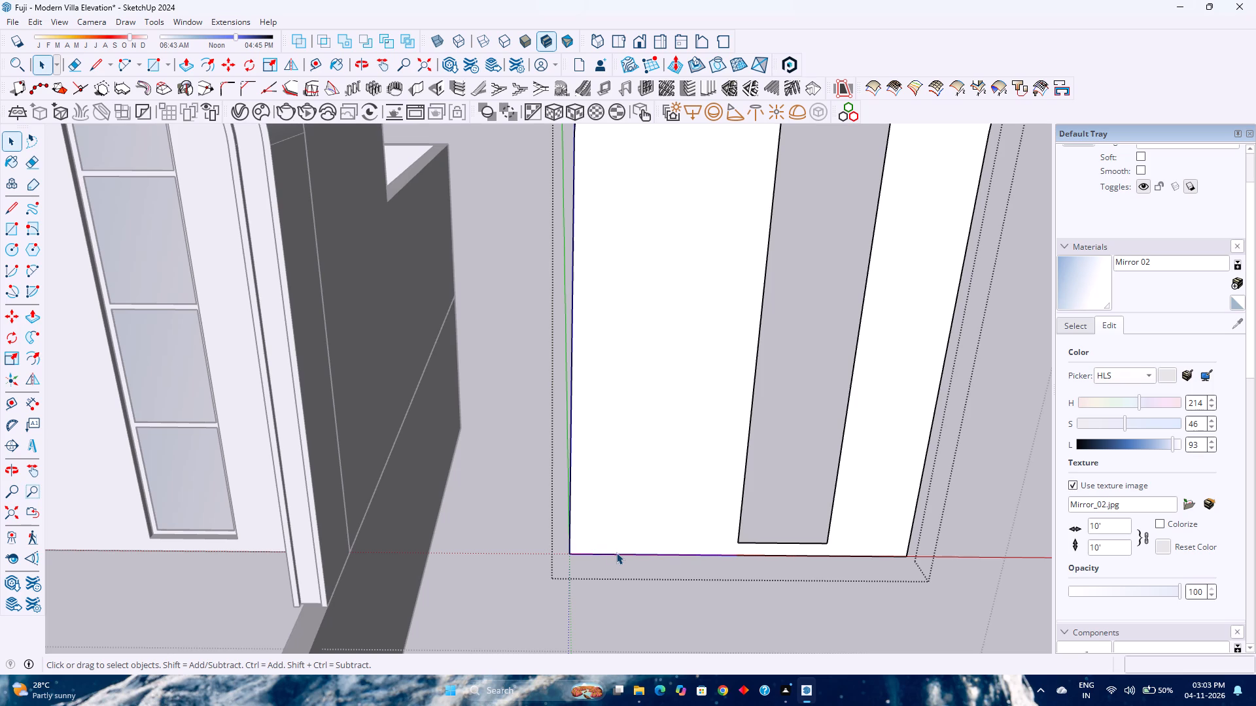
Weld the separate bottom edge segments of the arch face into one continuous edge.
double_click(616, 552)
left_click(655, 556)
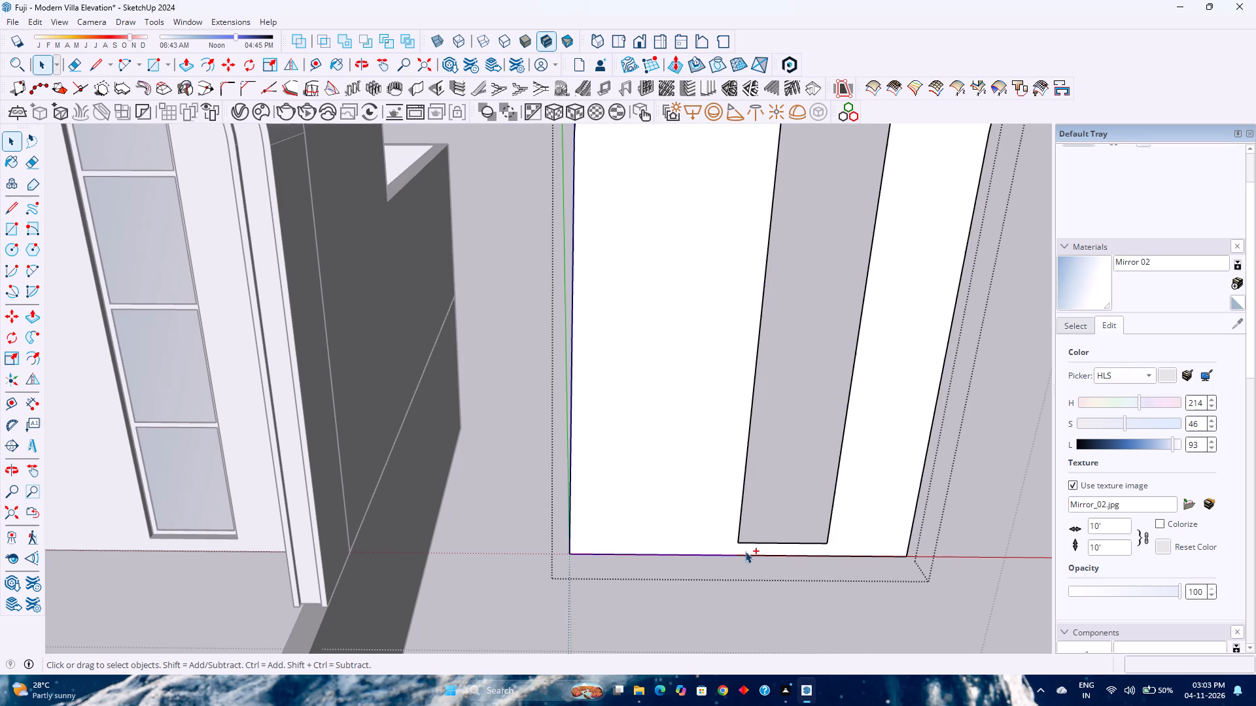
left_click(785, 556, "ctrl")
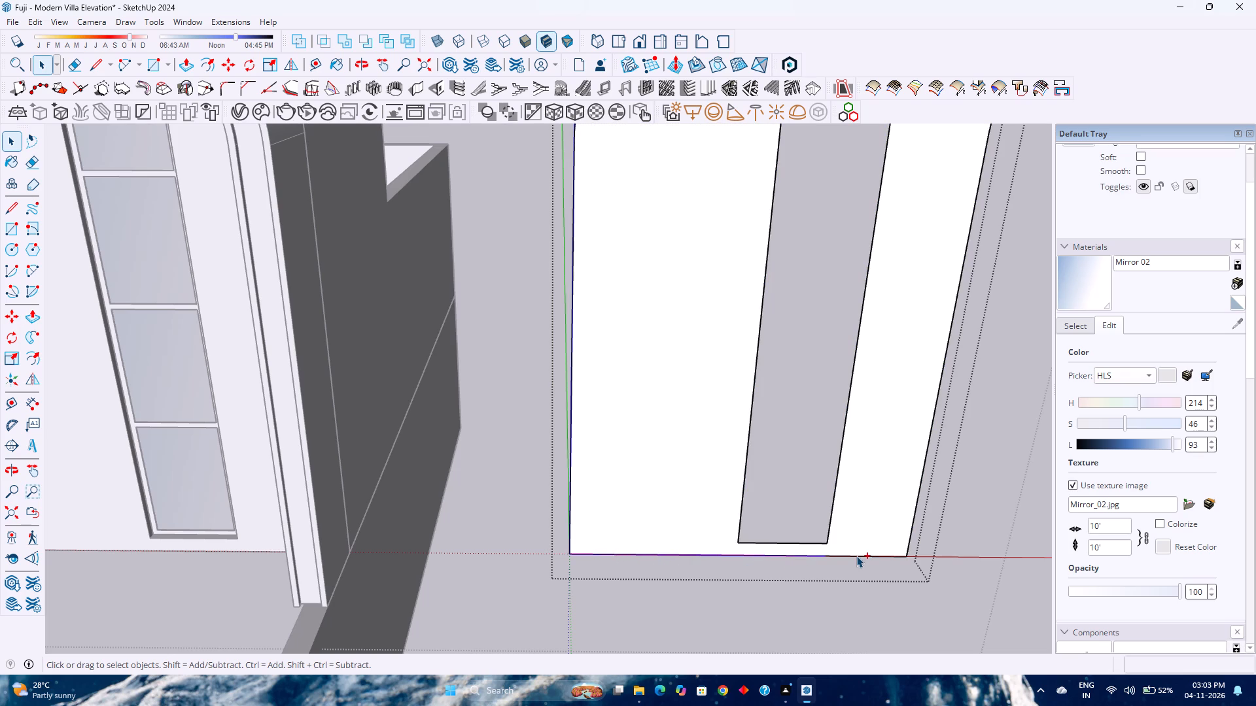
left_click(856, 556, "ctrl")
right_click(857, 556)
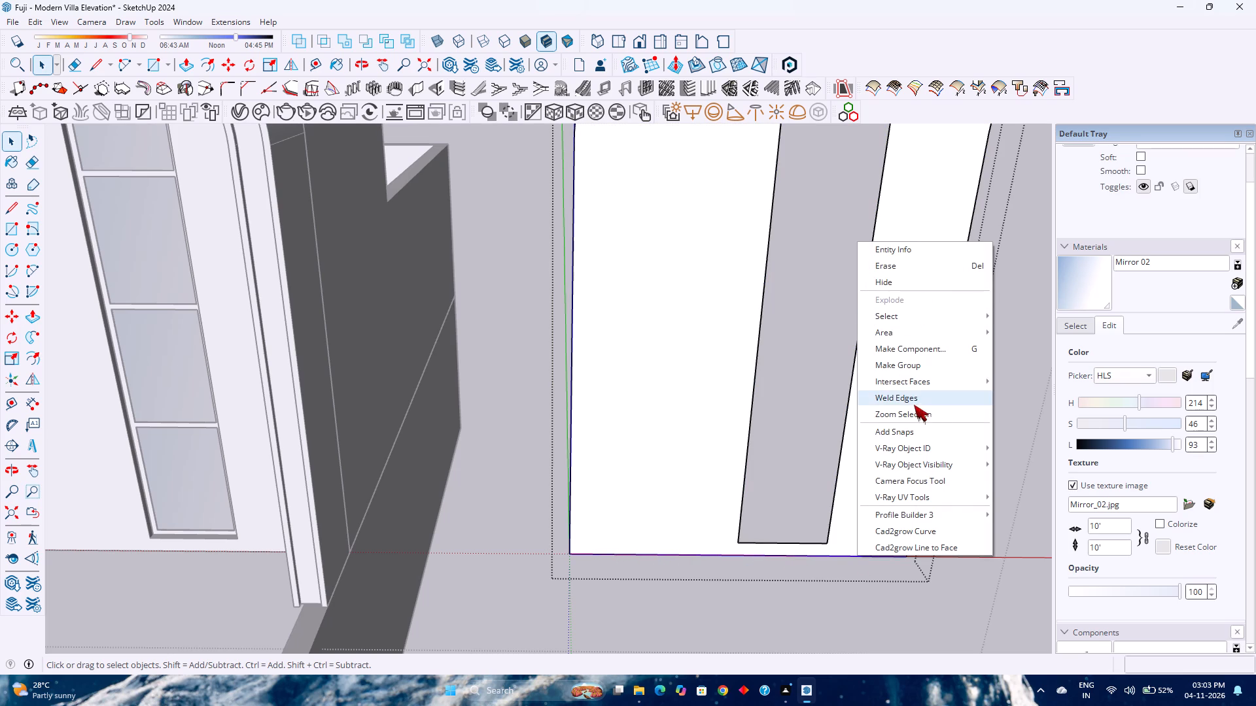
left_click(914, 403)
Copy the welded bottom edge of the arch face 6" straight up.
key("m")
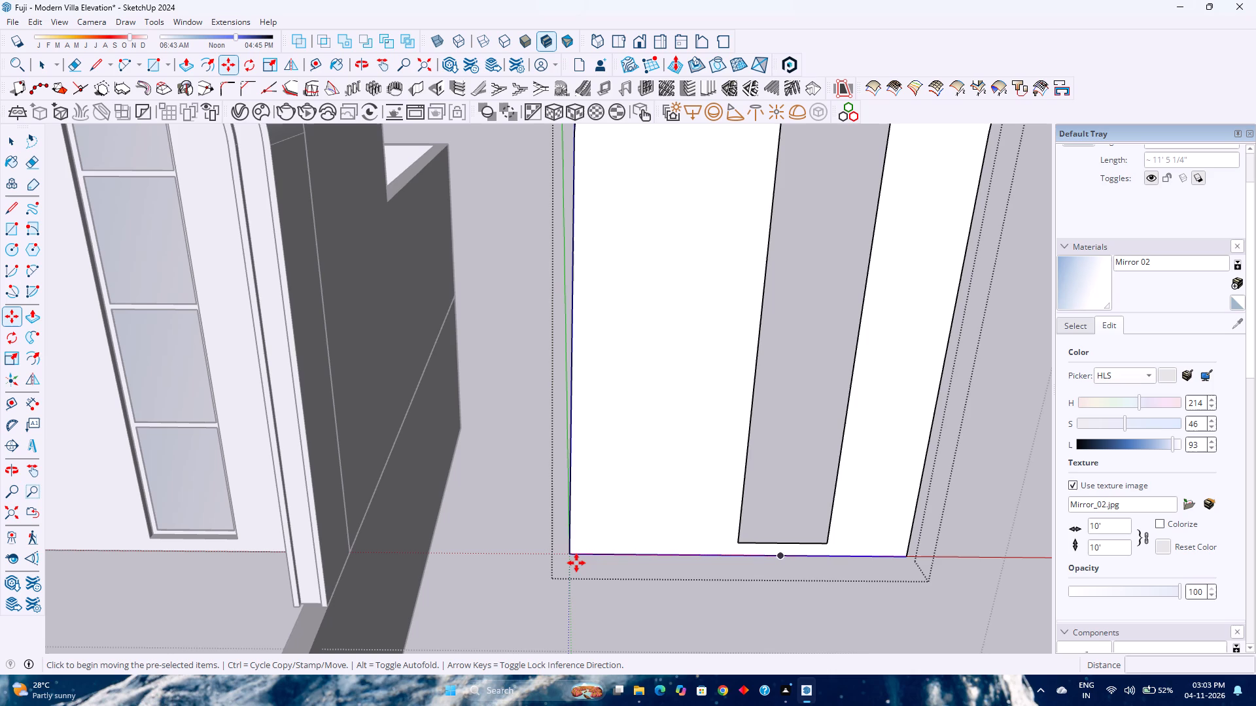
left_click(574, 556)
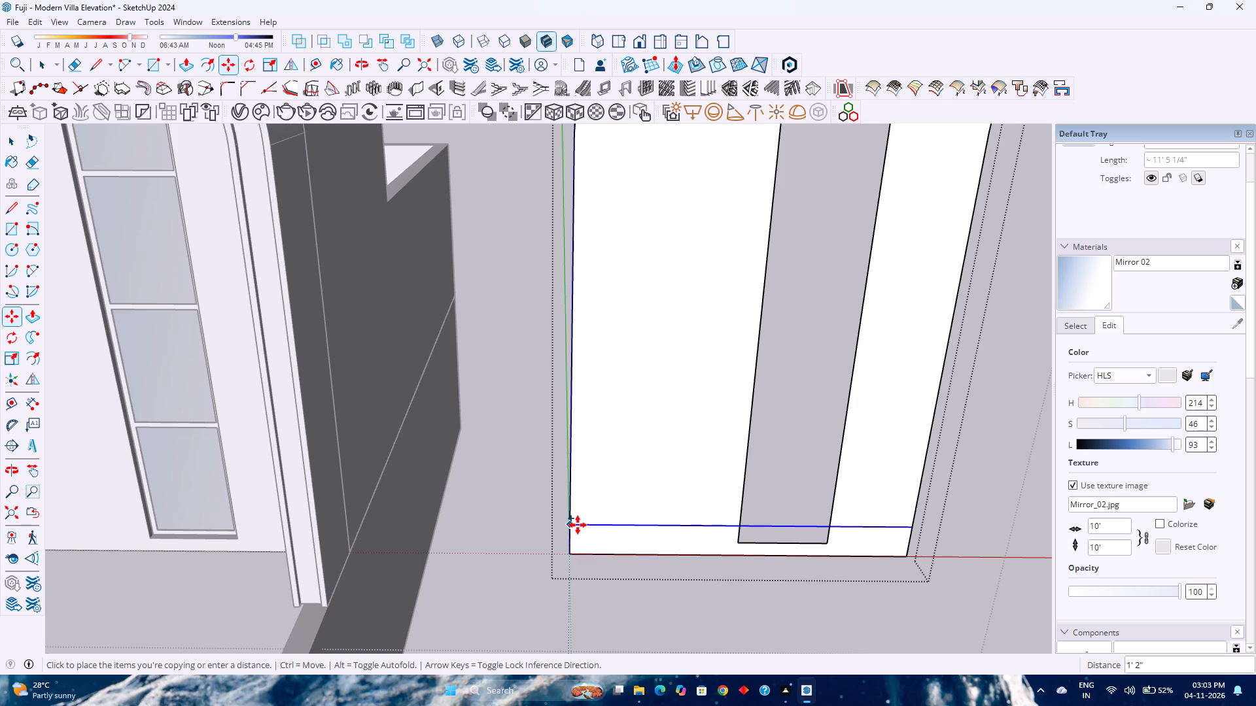
key("6")
key("Return")
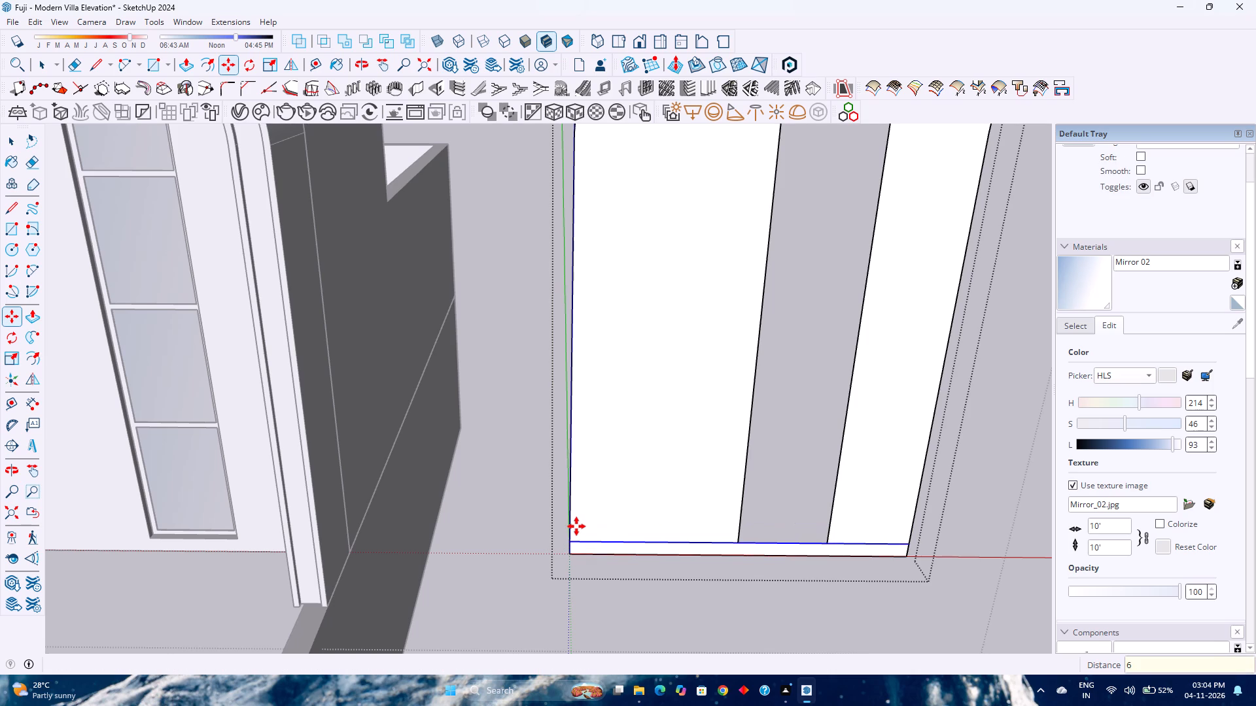
Copy the horizontal line near the arch face's bottom straight up, settling on a 0.25" spacing after trying 0.1" and 0.2".
left_click(574, 541)
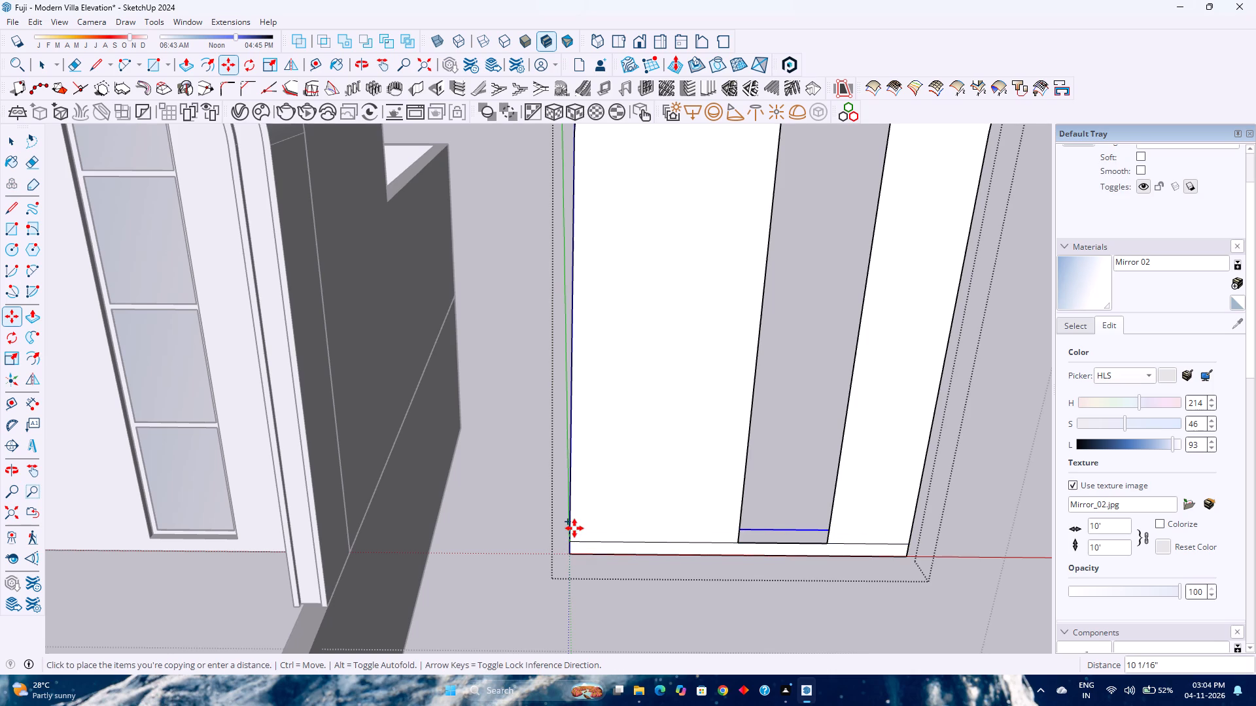
key("Up")
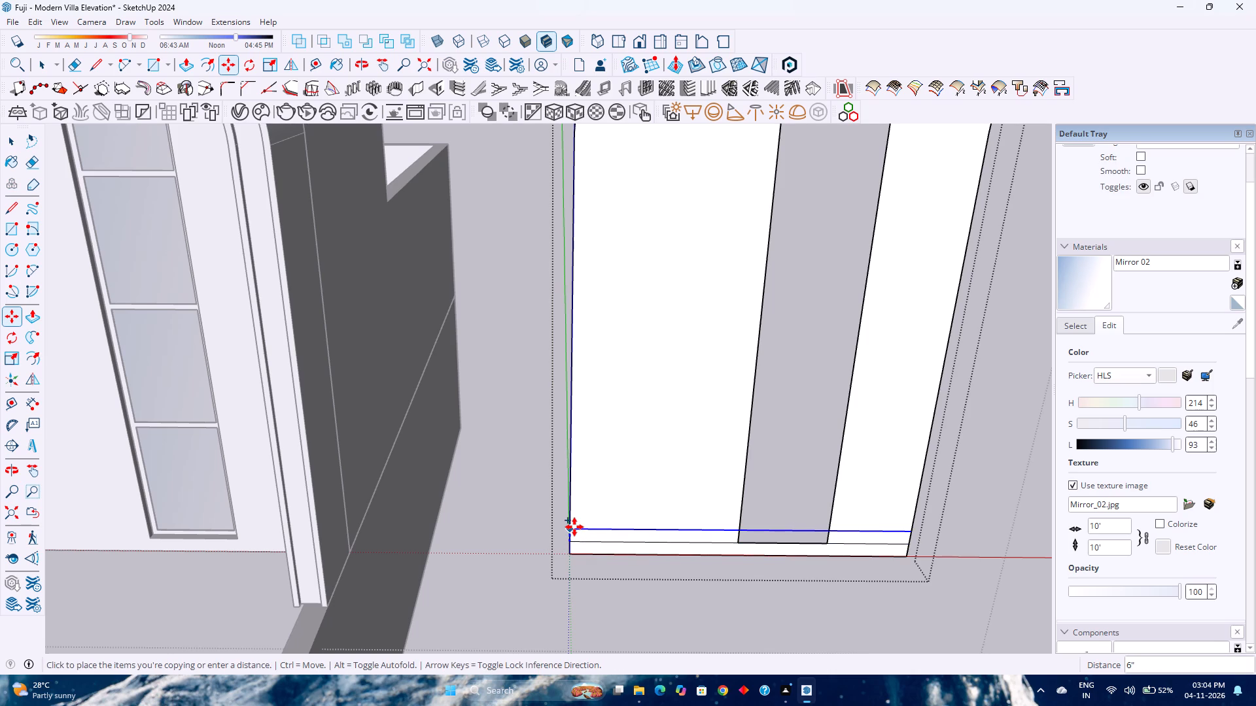
key("0")
type(".1")
key("Return")
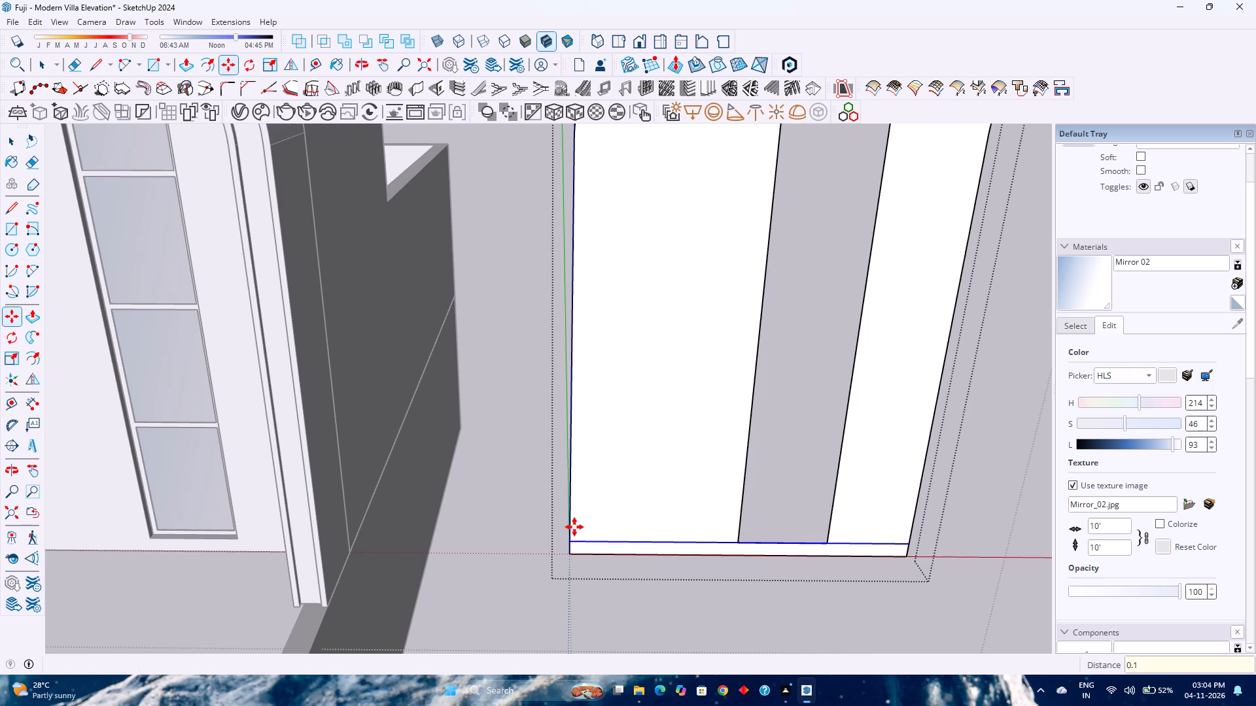
type("0.2")
key("Return")
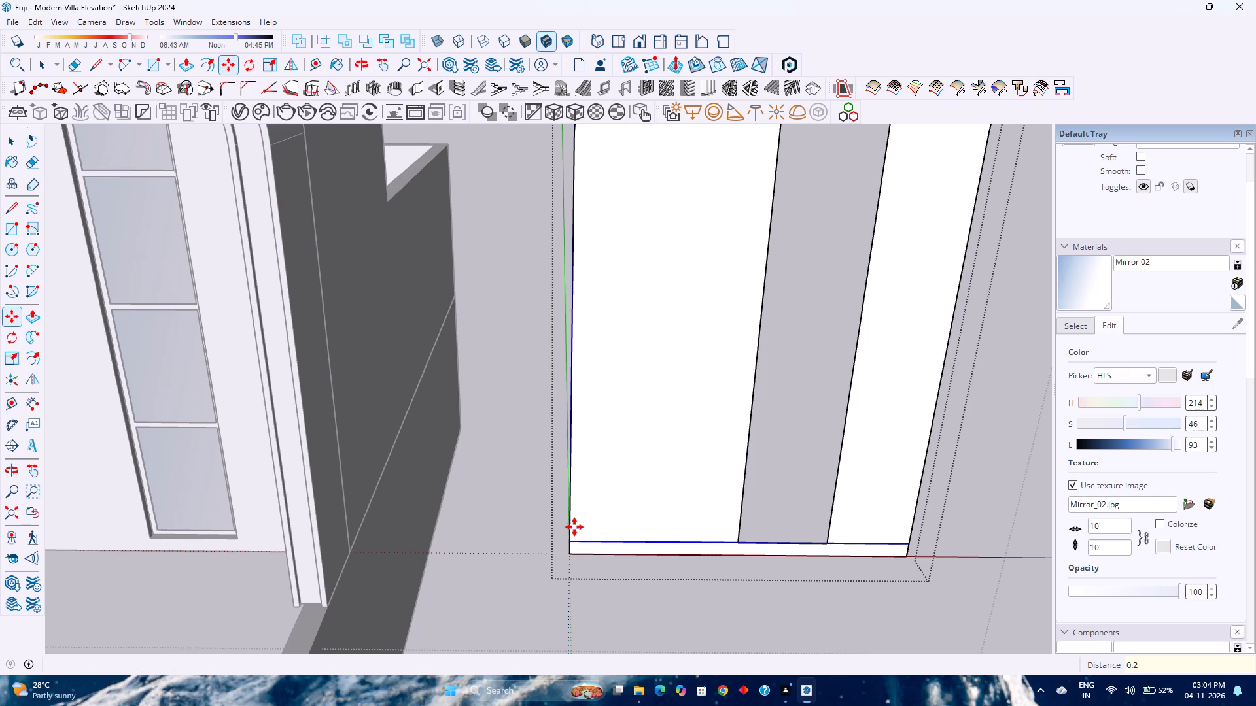
scroll(574, 527, "up", 7)
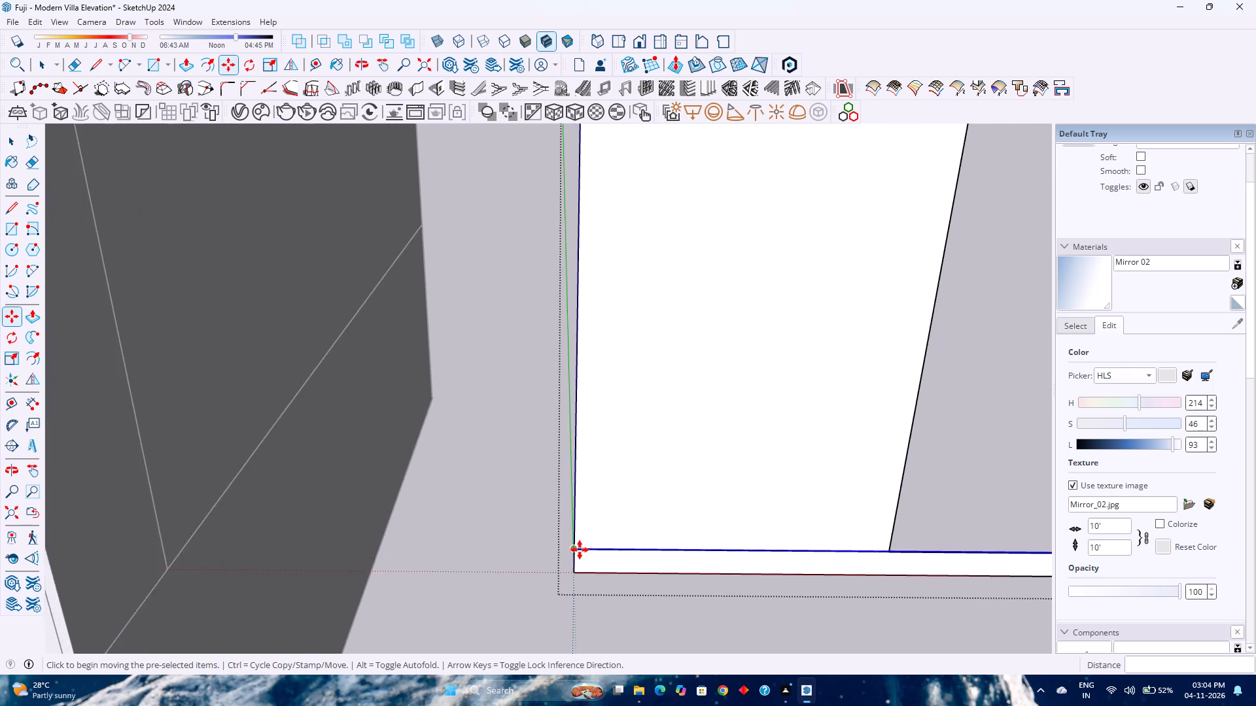
scroll(580, 550, "up", 6)
type("0.25")
key("Return")
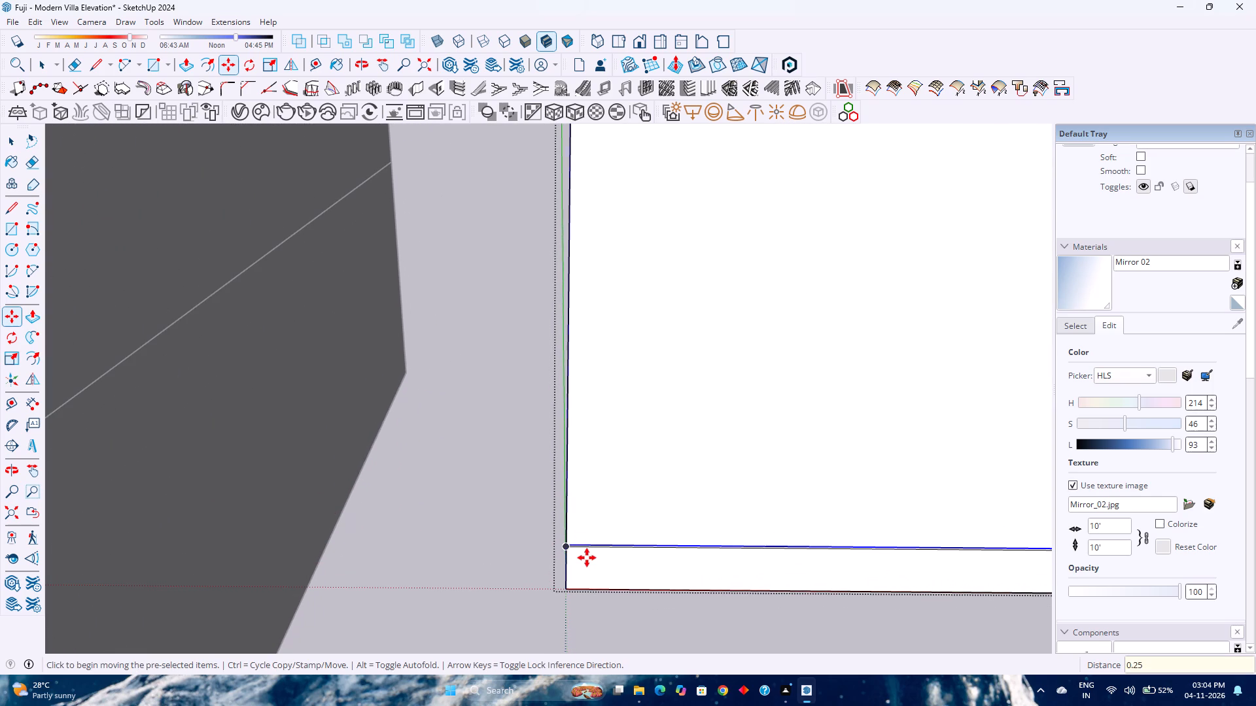
key("space")
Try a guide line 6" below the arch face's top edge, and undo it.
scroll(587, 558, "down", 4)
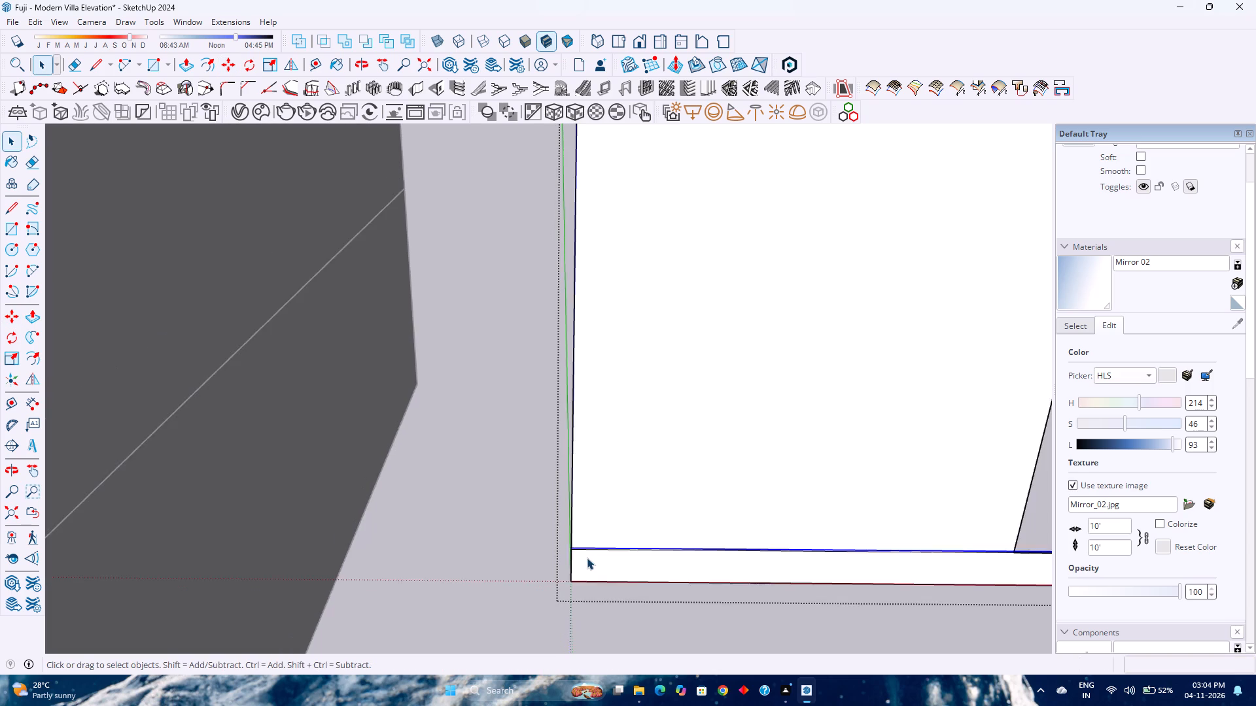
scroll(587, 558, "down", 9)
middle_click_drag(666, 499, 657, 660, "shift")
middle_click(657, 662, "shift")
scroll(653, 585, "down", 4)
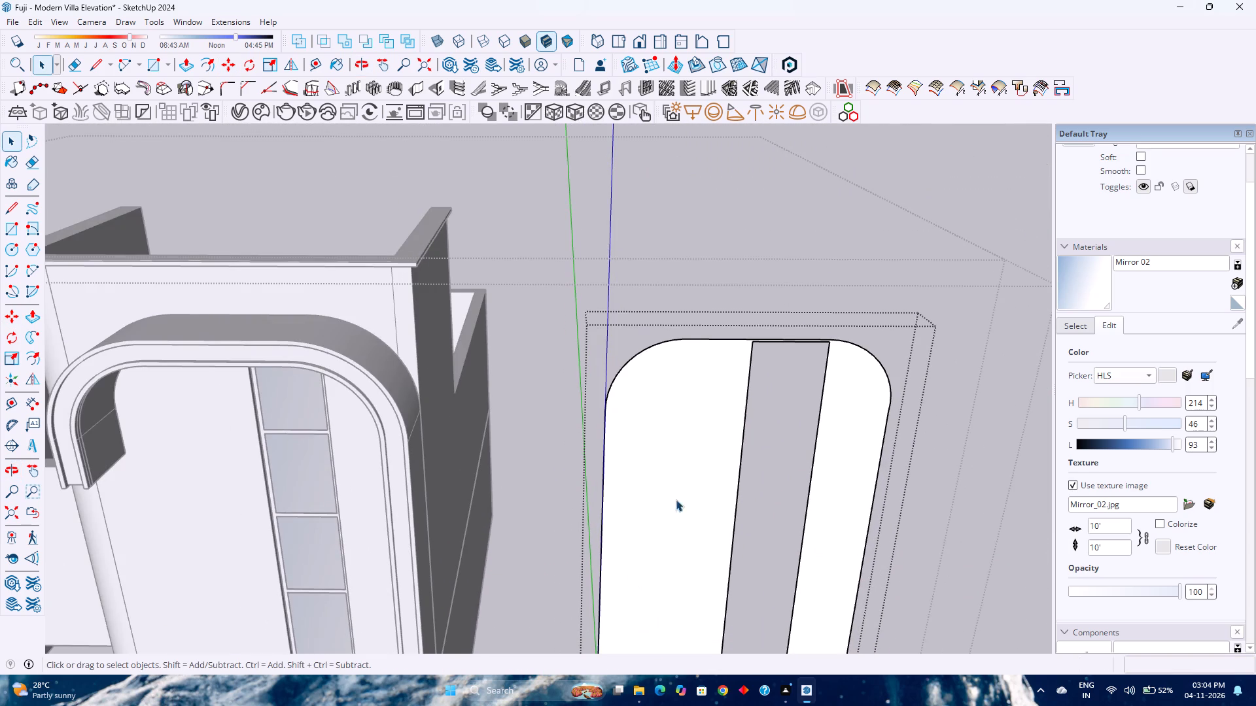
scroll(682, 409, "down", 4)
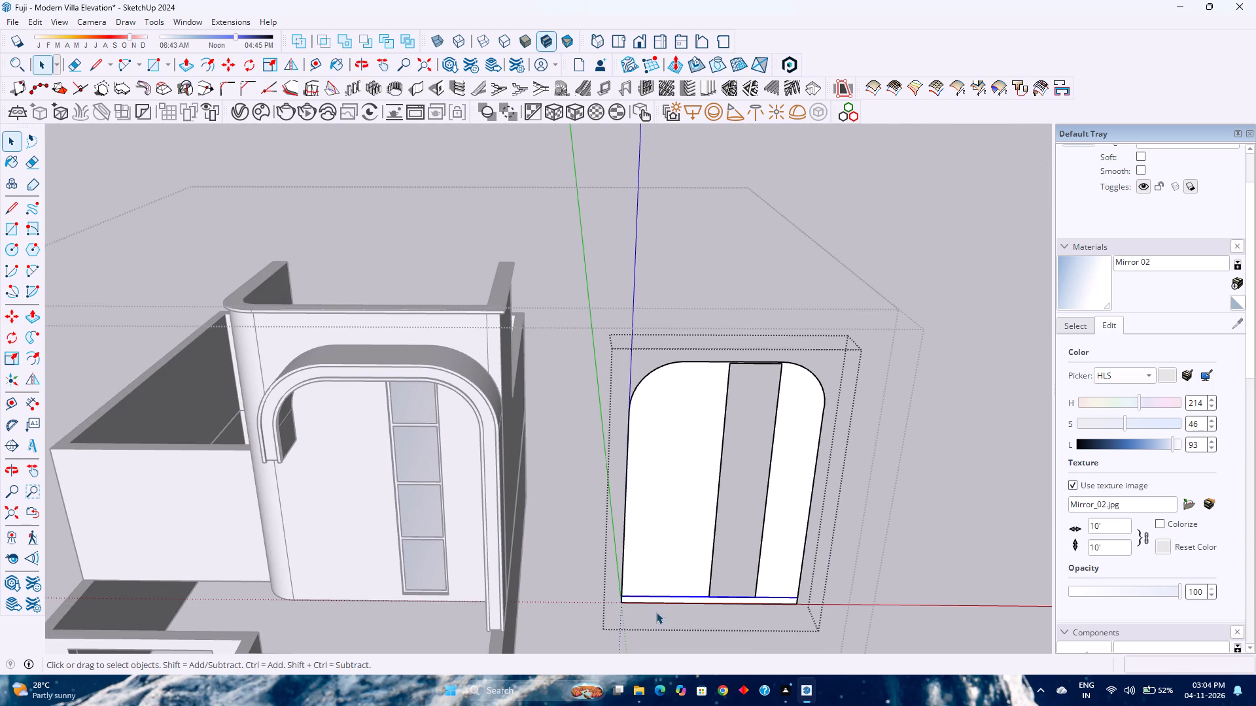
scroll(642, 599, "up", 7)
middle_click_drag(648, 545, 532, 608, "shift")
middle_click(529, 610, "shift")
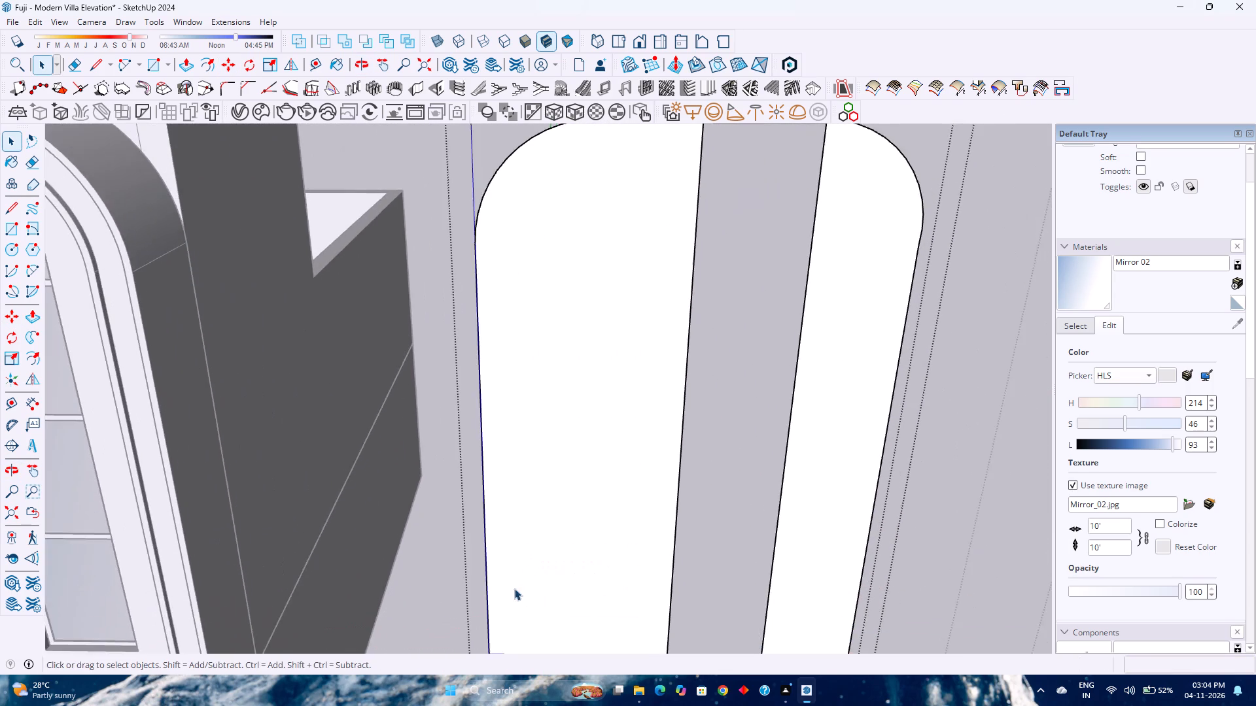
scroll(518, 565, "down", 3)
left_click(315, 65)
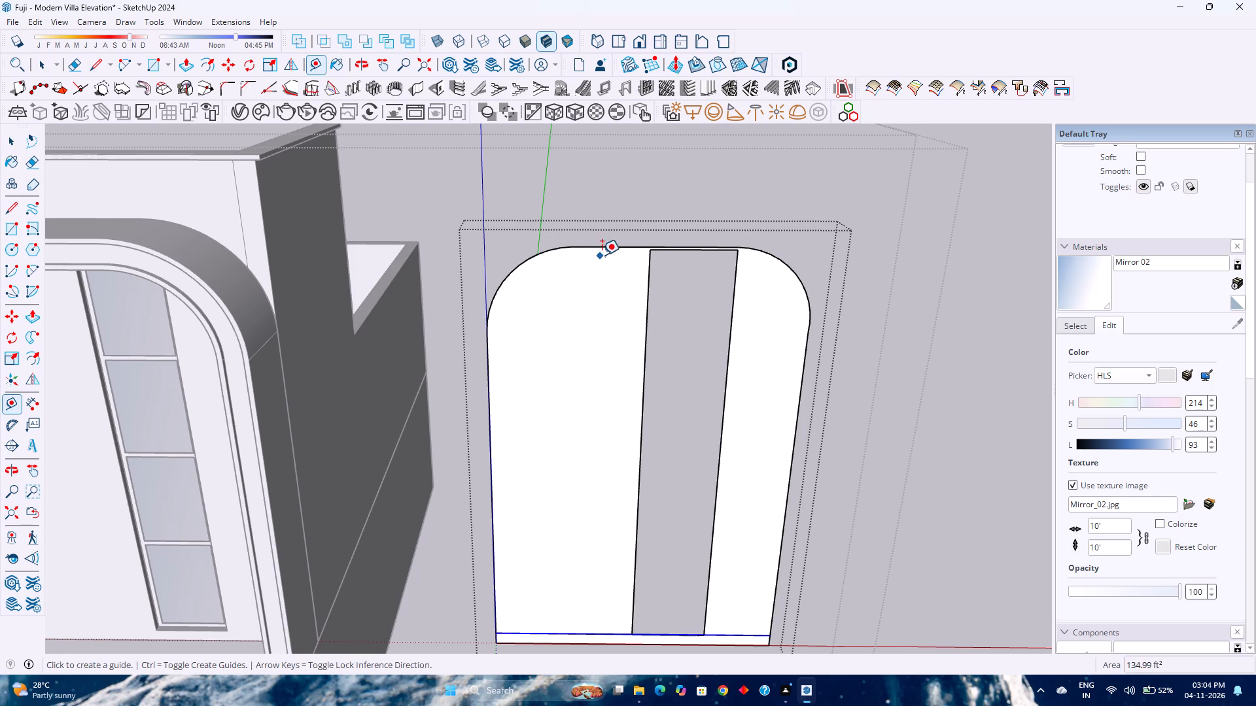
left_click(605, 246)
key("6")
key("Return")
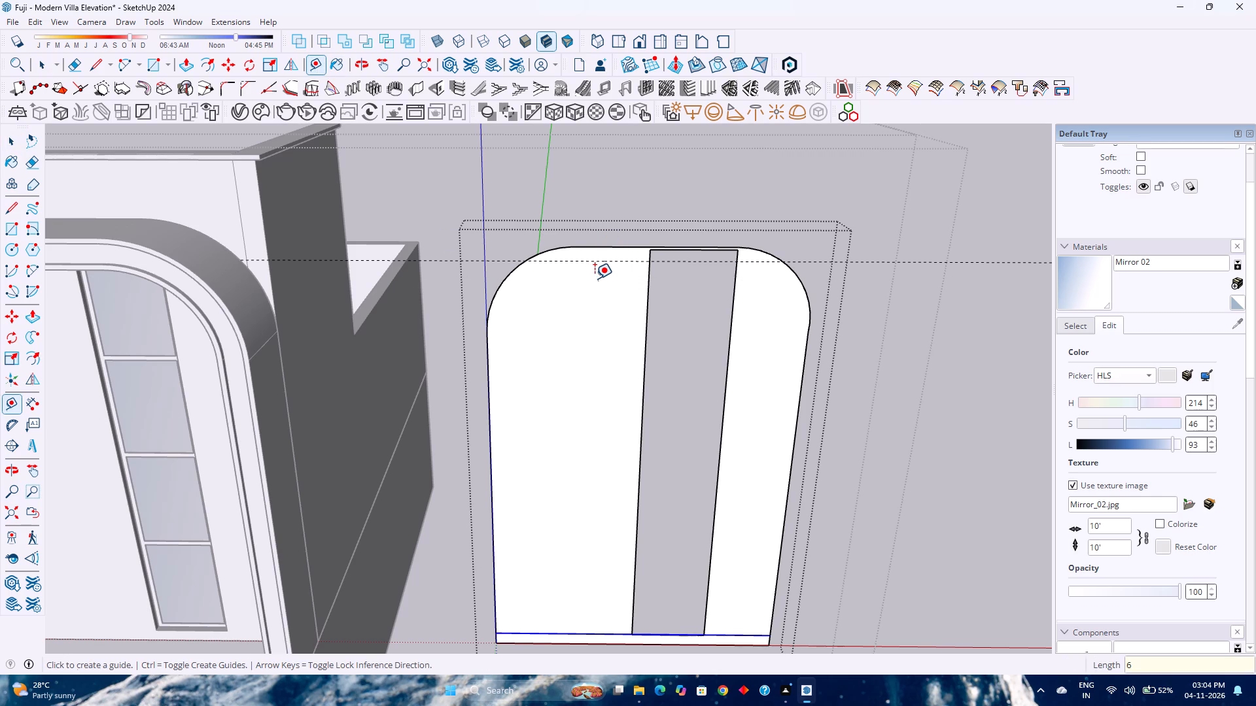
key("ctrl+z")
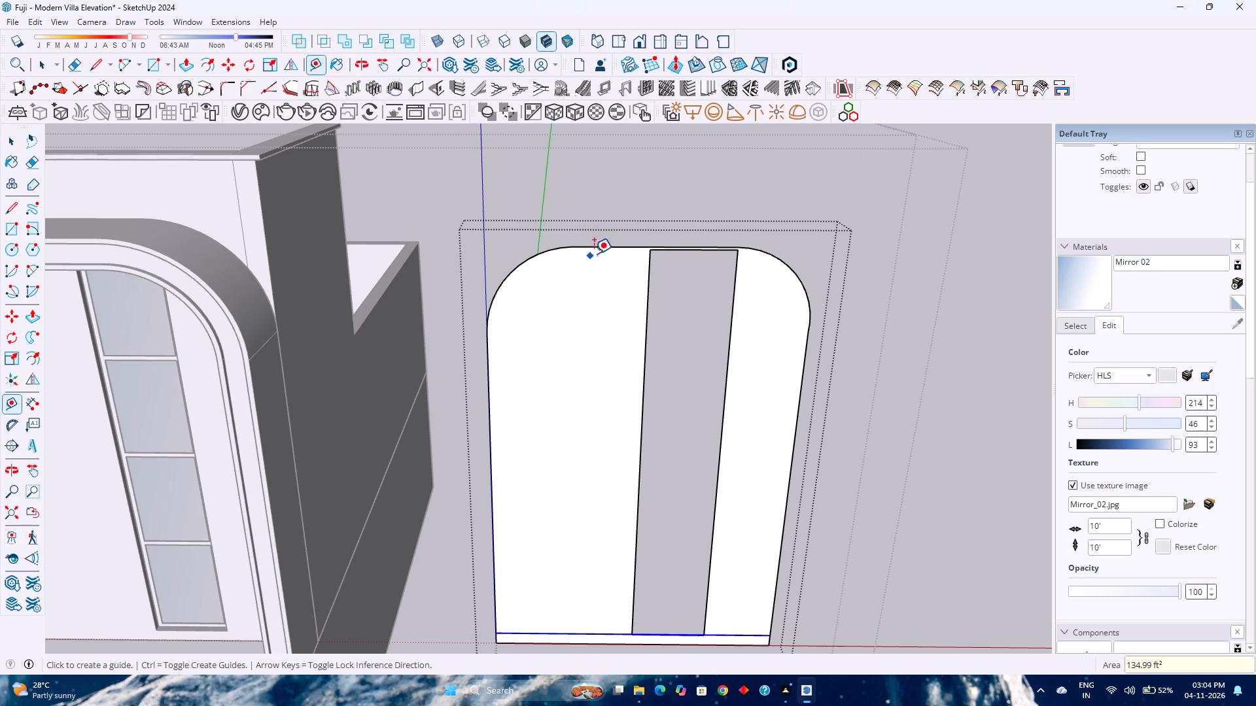
Place a guide line 6" straight below the arch face's top edge, constrained to the vertical axis.
left_click(599, 248)
key("Up")
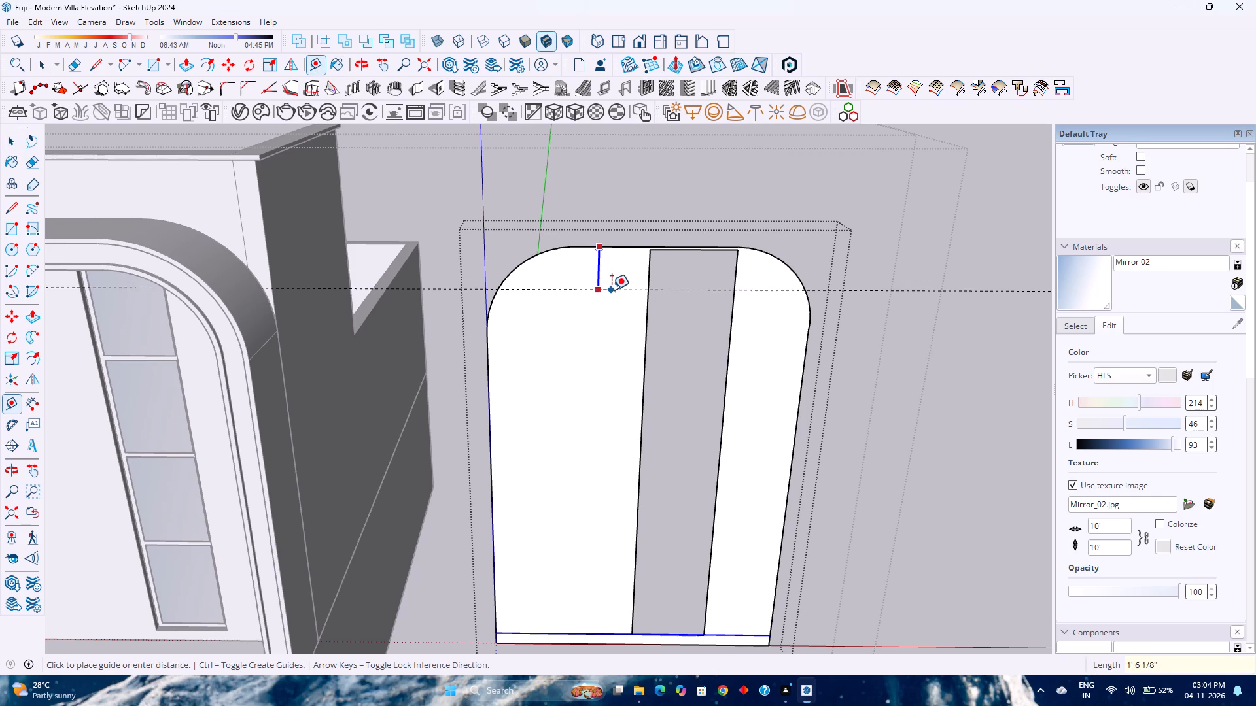
key("6")
key("Return")
key("space")
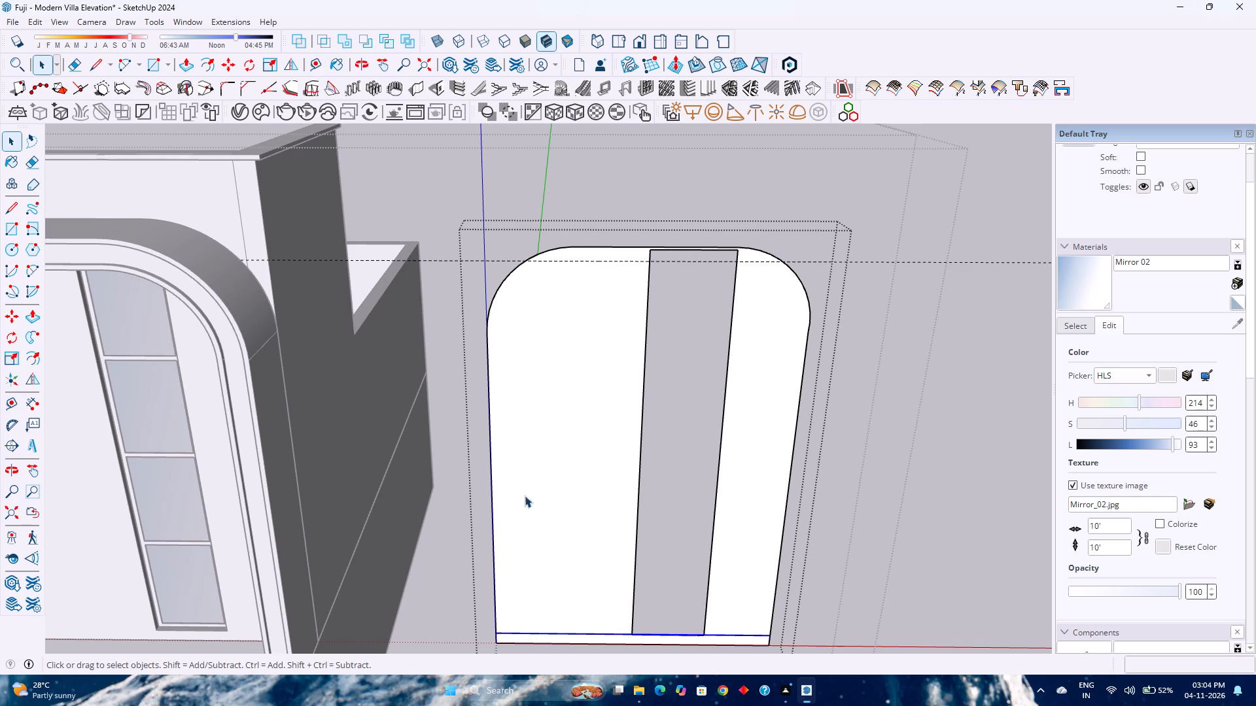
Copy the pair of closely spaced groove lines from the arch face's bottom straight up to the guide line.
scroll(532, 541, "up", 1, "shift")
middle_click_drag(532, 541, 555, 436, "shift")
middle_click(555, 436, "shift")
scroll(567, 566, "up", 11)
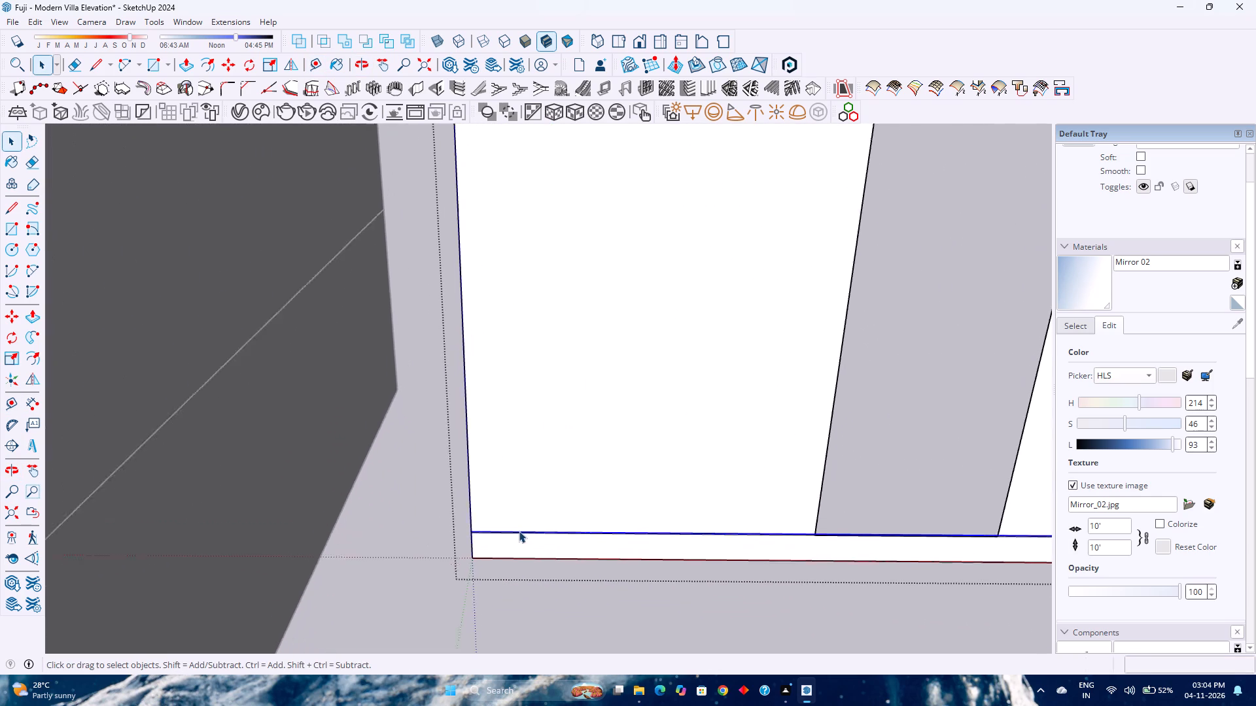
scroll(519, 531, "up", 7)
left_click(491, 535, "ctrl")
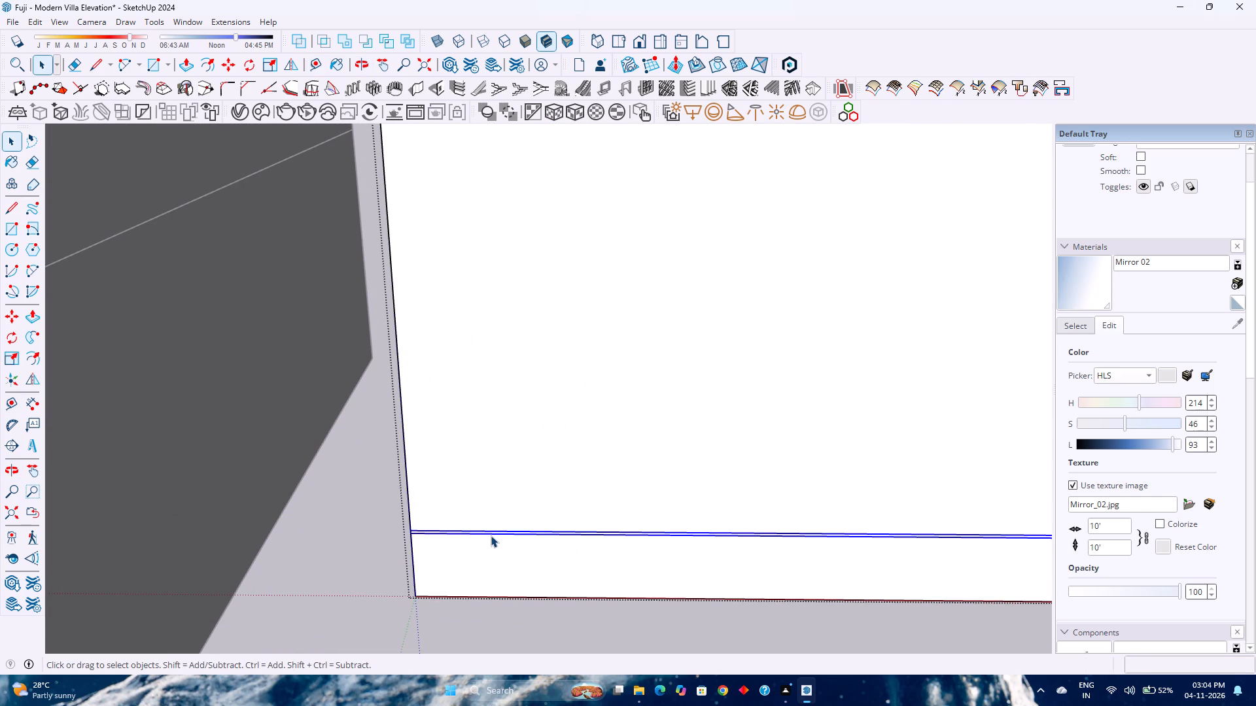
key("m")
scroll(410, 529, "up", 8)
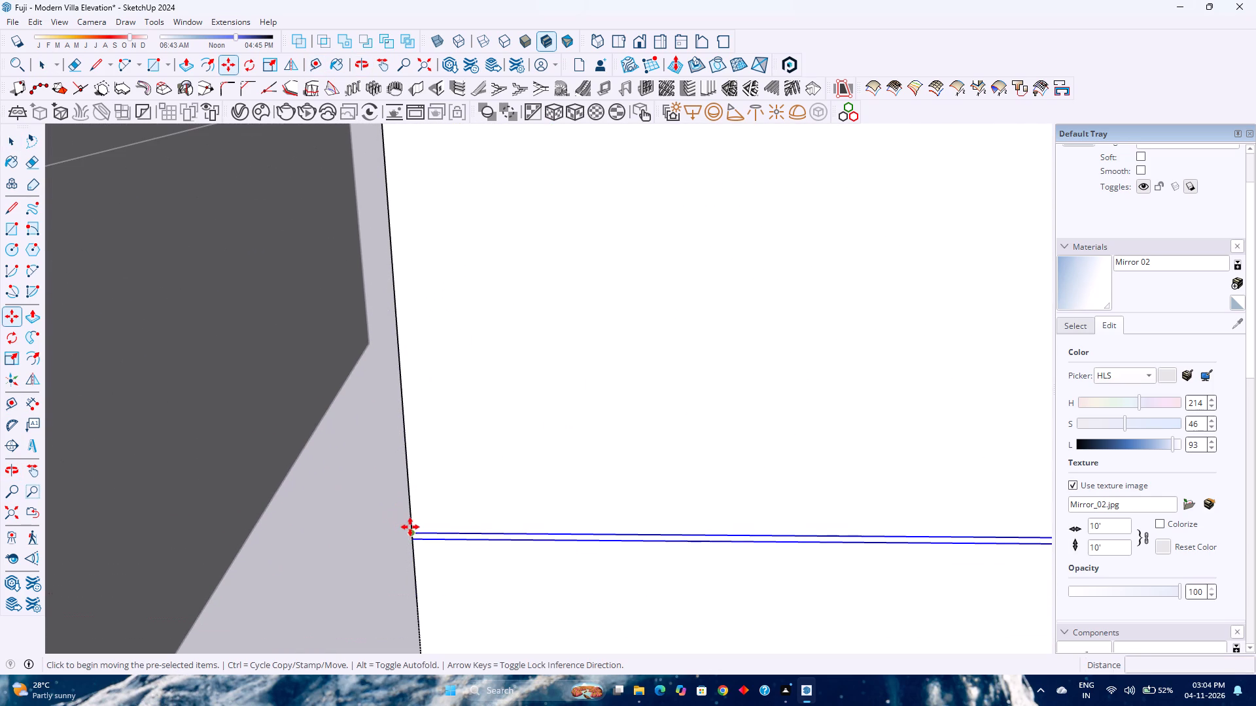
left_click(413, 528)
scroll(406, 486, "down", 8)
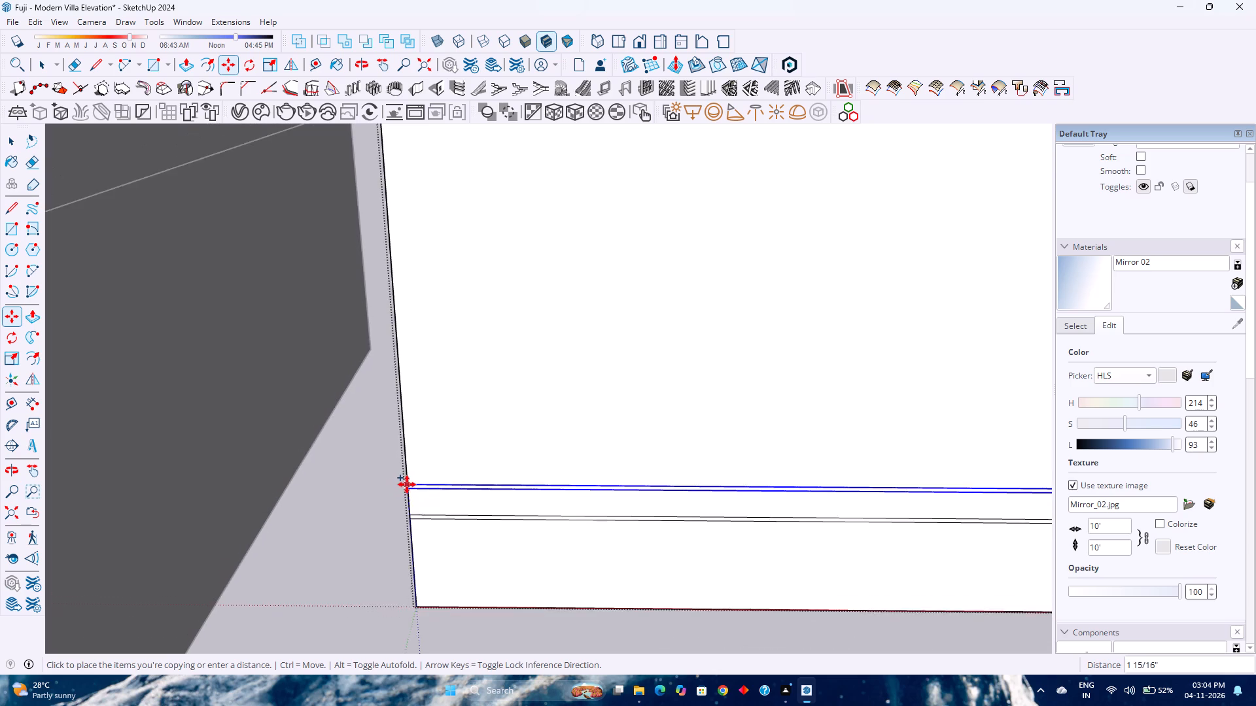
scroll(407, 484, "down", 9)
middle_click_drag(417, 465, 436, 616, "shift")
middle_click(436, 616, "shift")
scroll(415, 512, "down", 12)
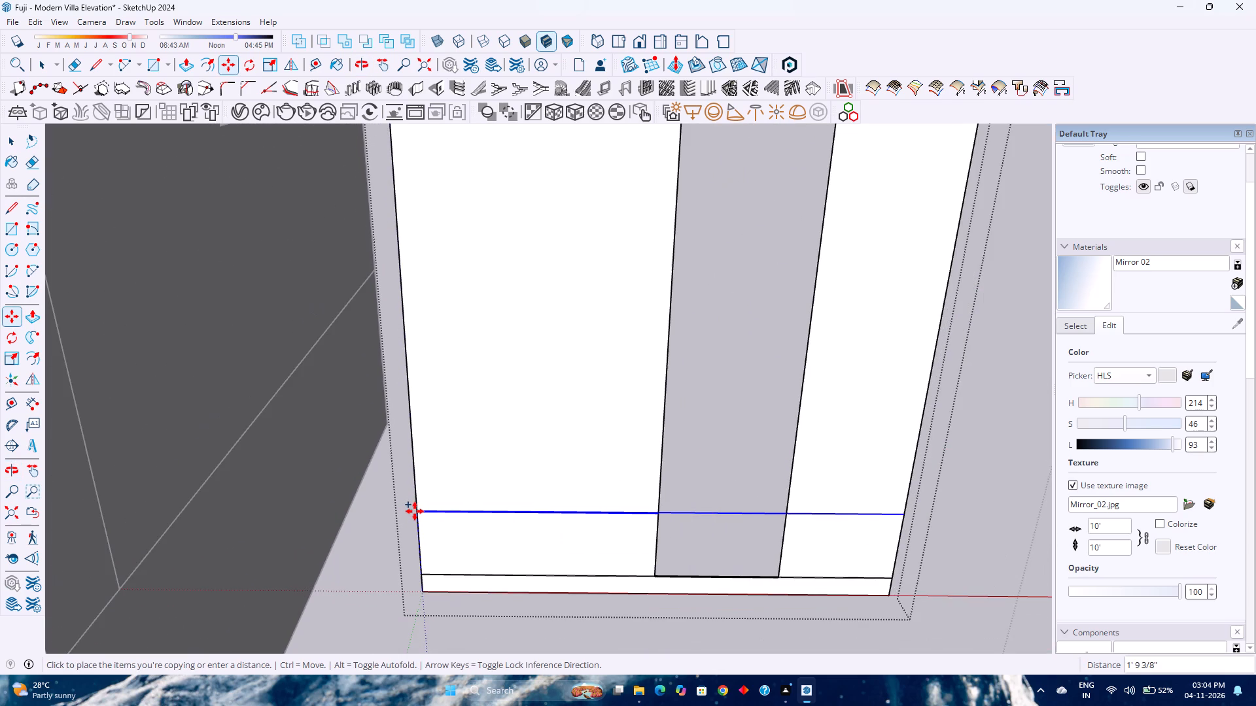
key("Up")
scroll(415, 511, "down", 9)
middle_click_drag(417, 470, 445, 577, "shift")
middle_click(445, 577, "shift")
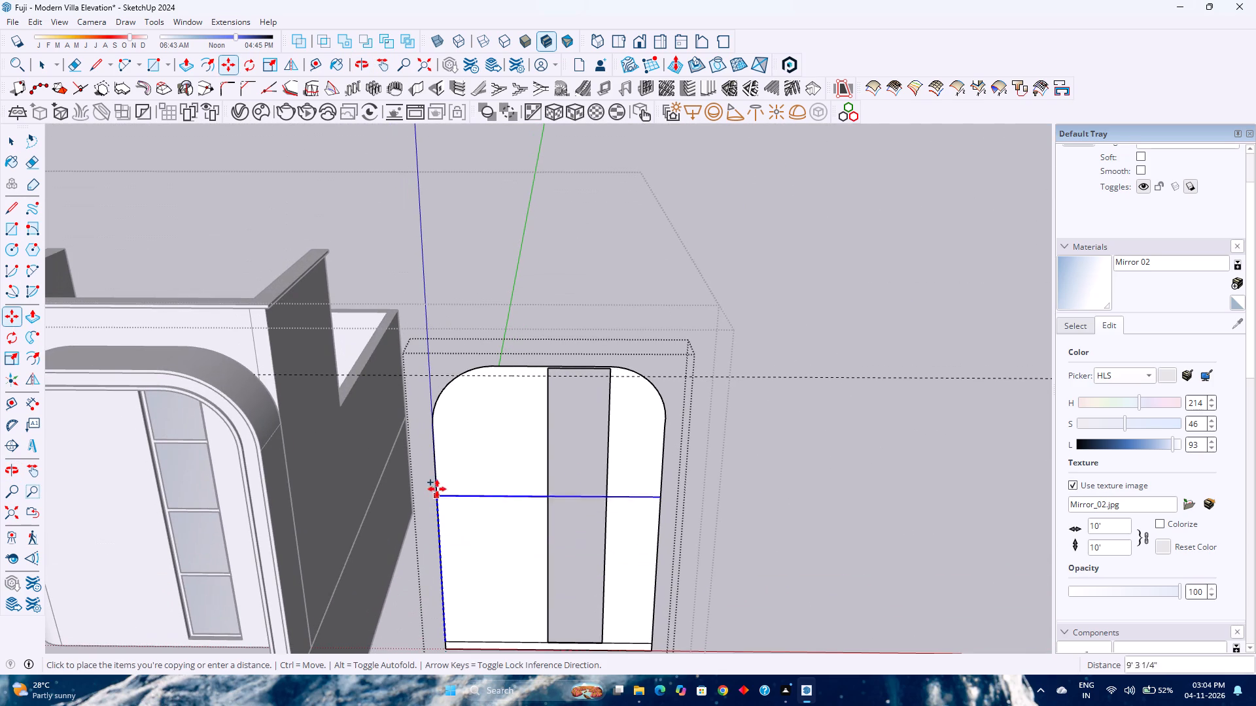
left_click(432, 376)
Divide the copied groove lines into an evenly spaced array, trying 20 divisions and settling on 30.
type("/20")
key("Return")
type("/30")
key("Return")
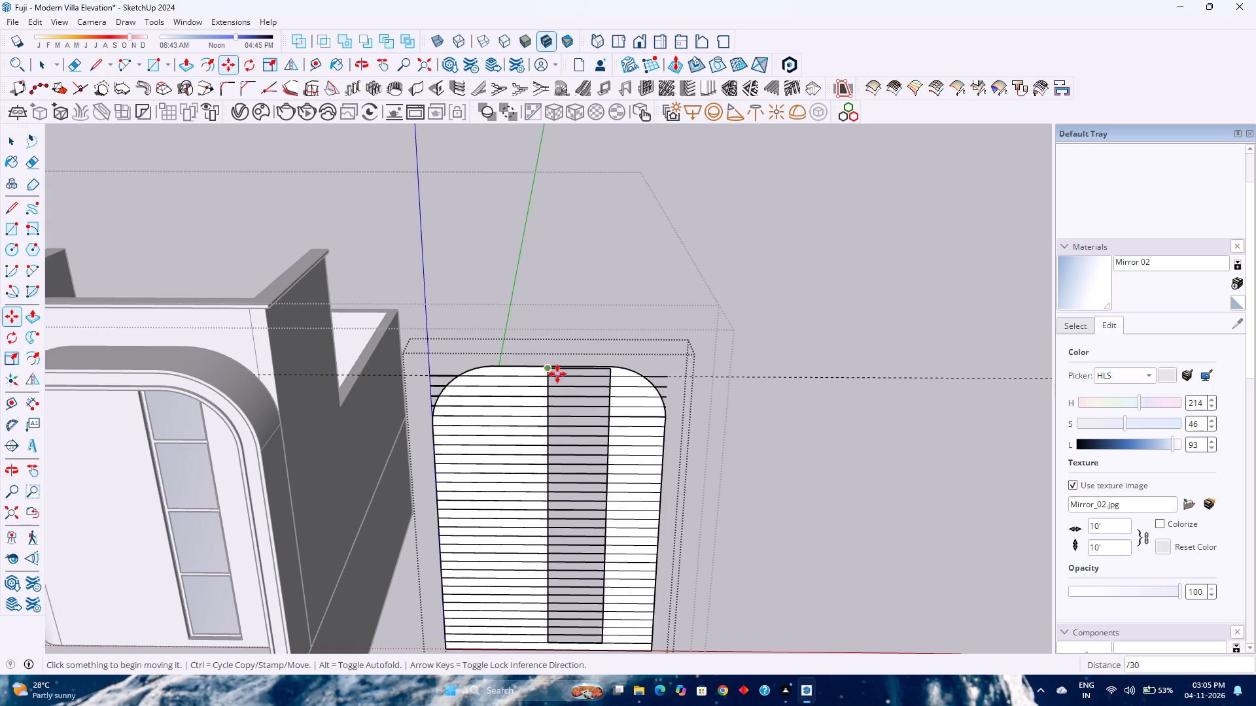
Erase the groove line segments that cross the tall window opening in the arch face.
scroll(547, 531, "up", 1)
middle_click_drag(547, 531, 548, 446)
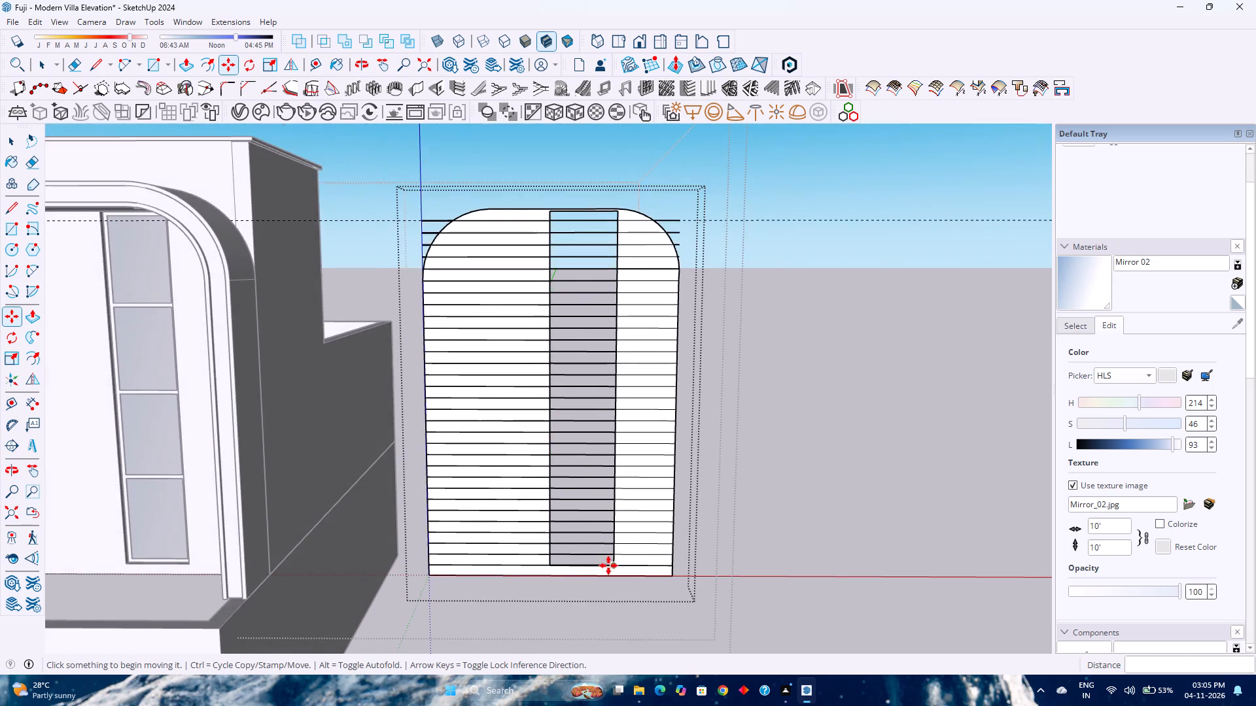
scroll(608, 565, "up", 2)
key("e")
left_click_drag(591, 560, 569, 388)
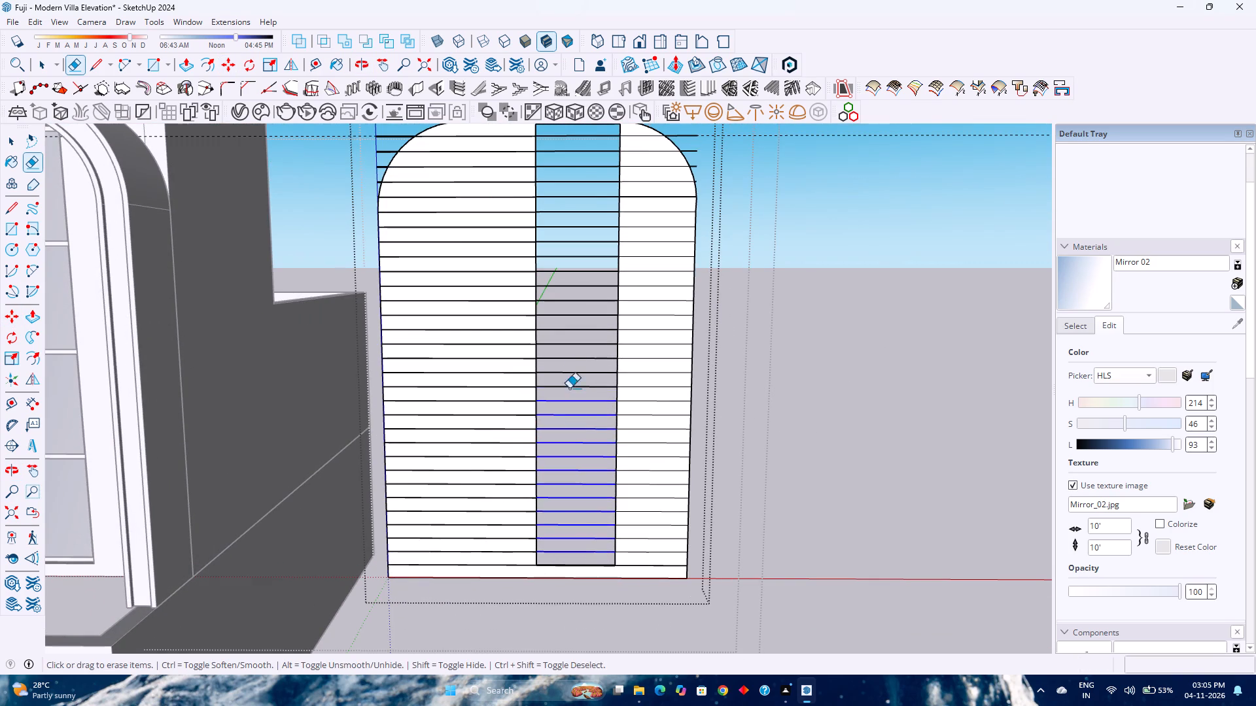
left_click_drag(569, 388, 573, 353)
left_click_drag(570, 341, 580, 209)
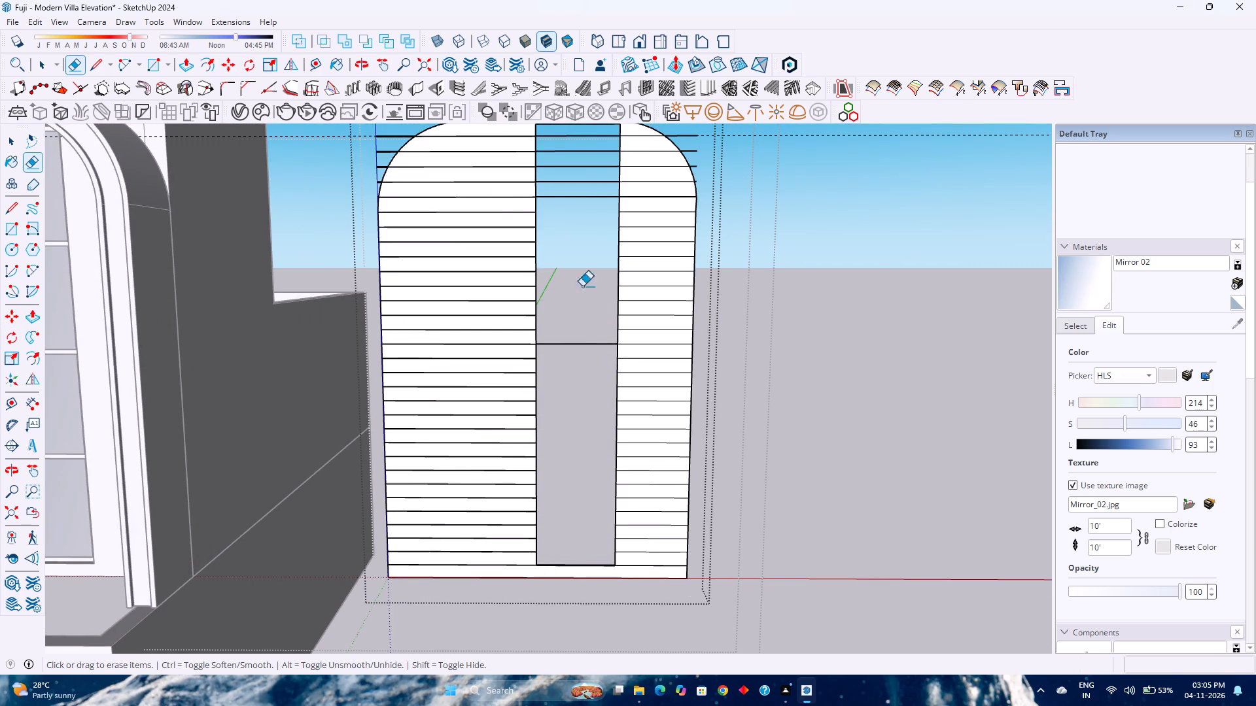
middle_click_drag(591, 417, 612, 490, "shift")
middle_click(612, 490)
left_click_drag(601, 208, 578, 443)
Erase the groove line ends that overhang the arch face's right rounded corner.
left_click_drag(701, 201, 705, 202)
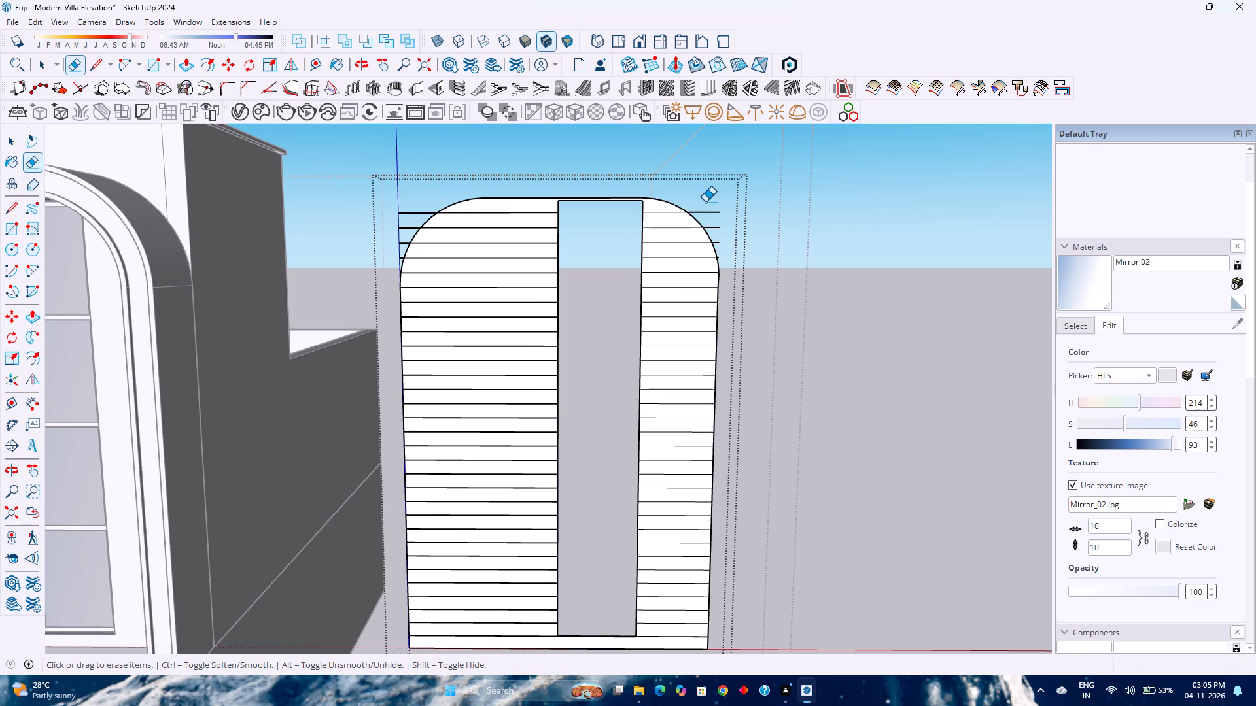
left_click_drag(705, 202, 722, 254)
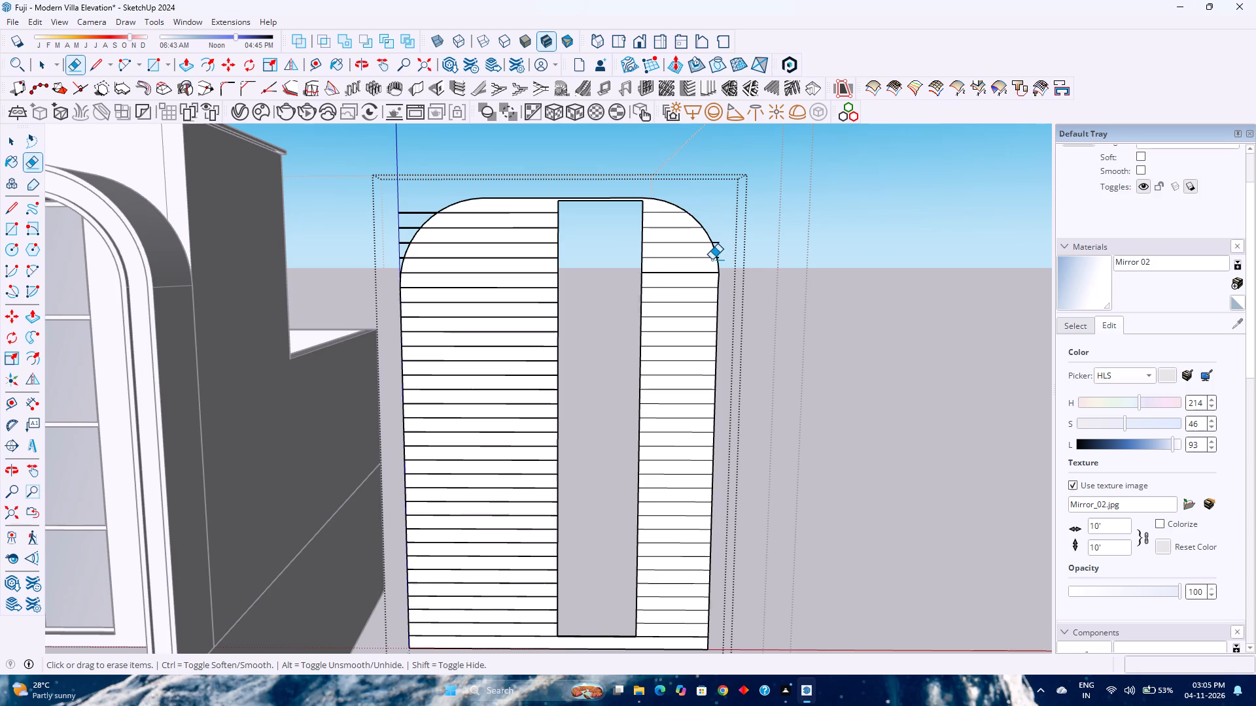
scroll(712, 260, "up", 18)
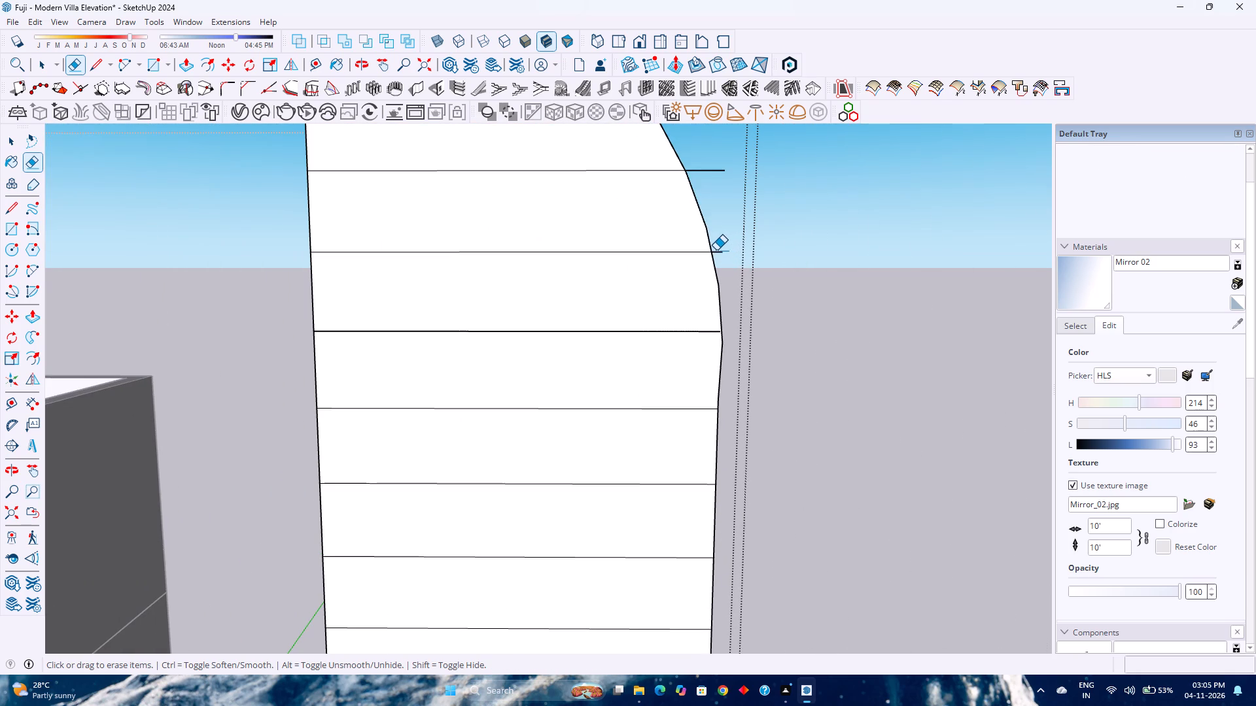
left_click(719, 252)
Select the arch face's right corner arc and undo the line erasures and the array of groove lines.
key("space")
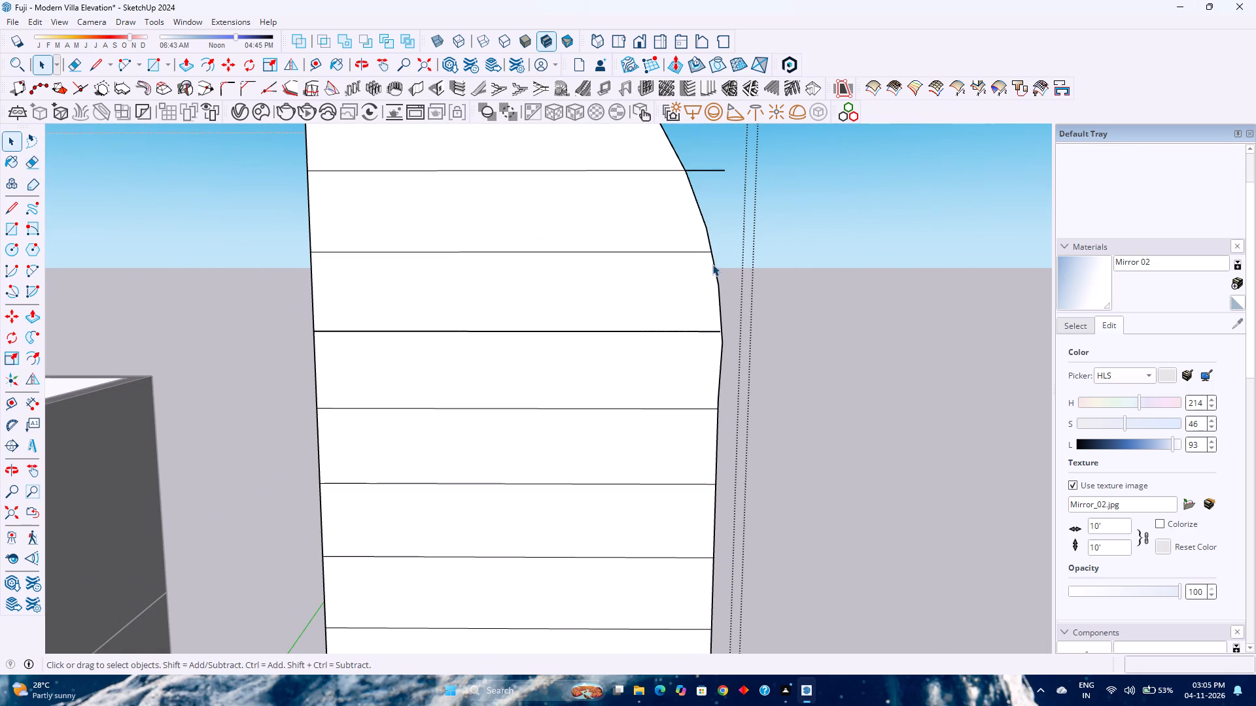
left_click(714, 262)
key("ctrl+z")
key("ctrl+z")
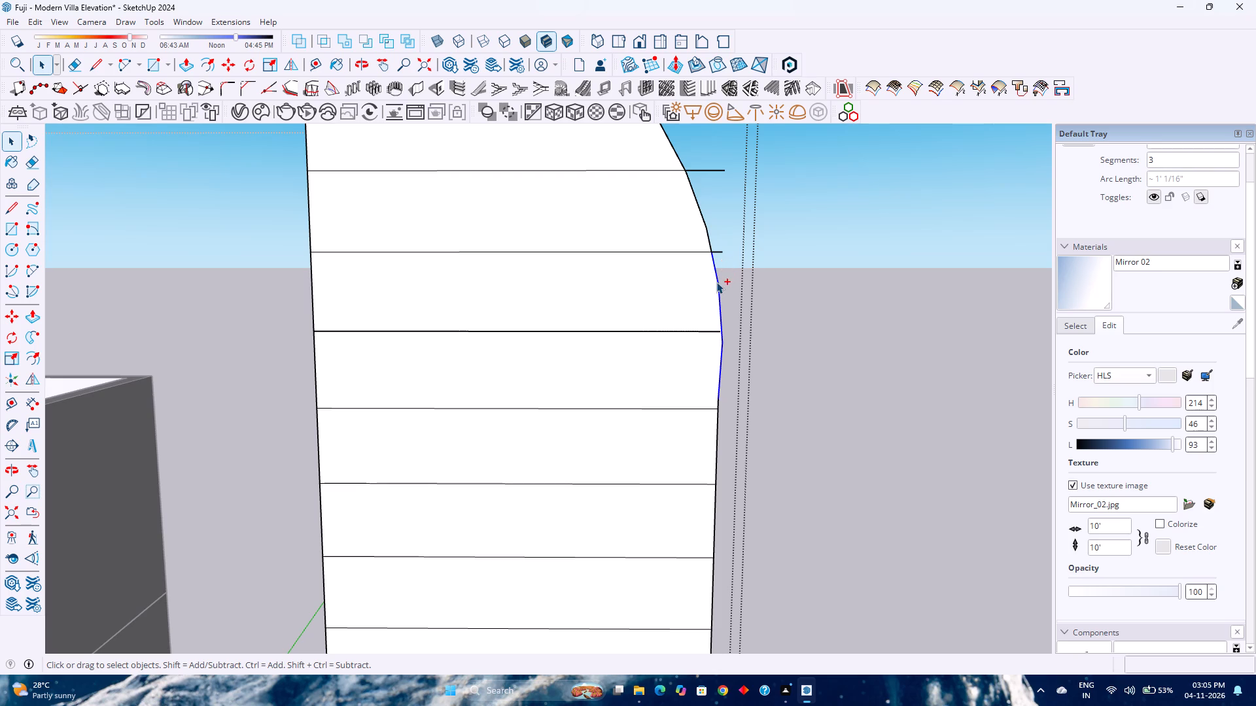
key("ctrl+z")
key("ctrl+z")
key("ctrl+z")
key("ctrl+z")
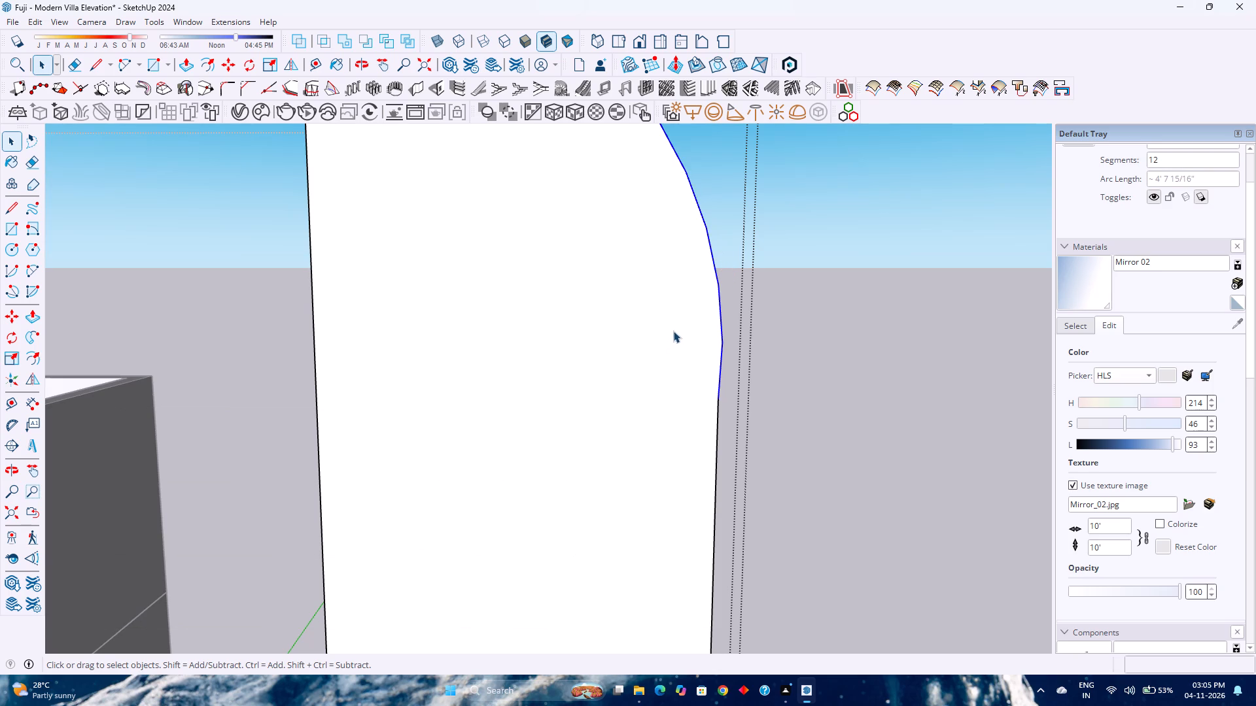
Set the arch face's right corner arc to 180 segments.
scroll(673, 331, "down", 11)
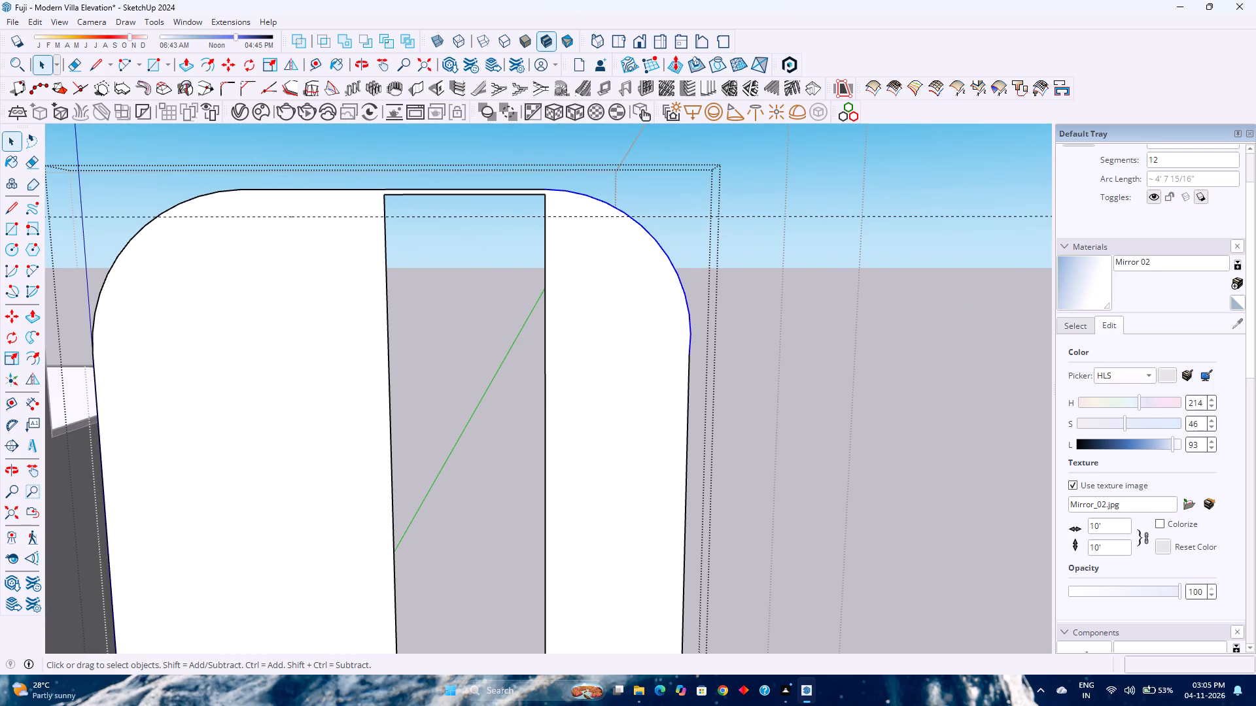
double_click(1167, 164)
type("180")
key("Return")
Leave the arch face group.
scroll(274, 505, "down", 5)
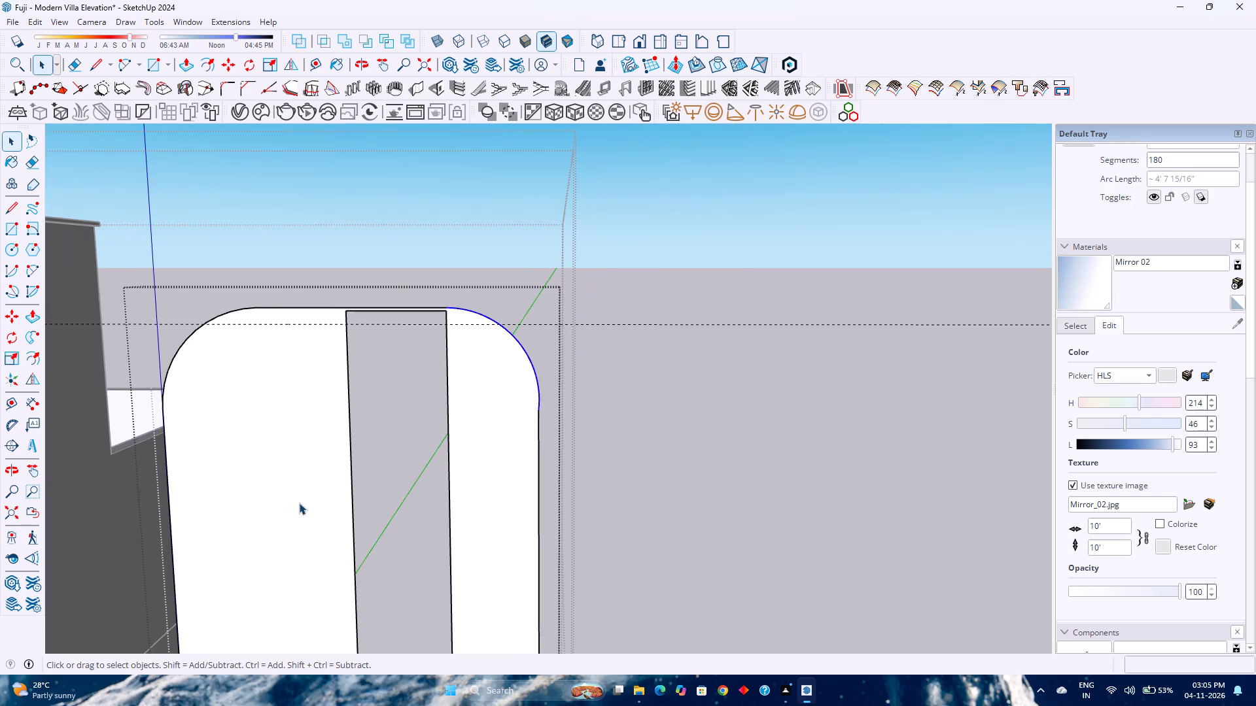
middle_click_drag(305, 503, 371, 508)
middle_click(371, 508)
left_click(558, 480)
scroll(532, 475, "down", 7)
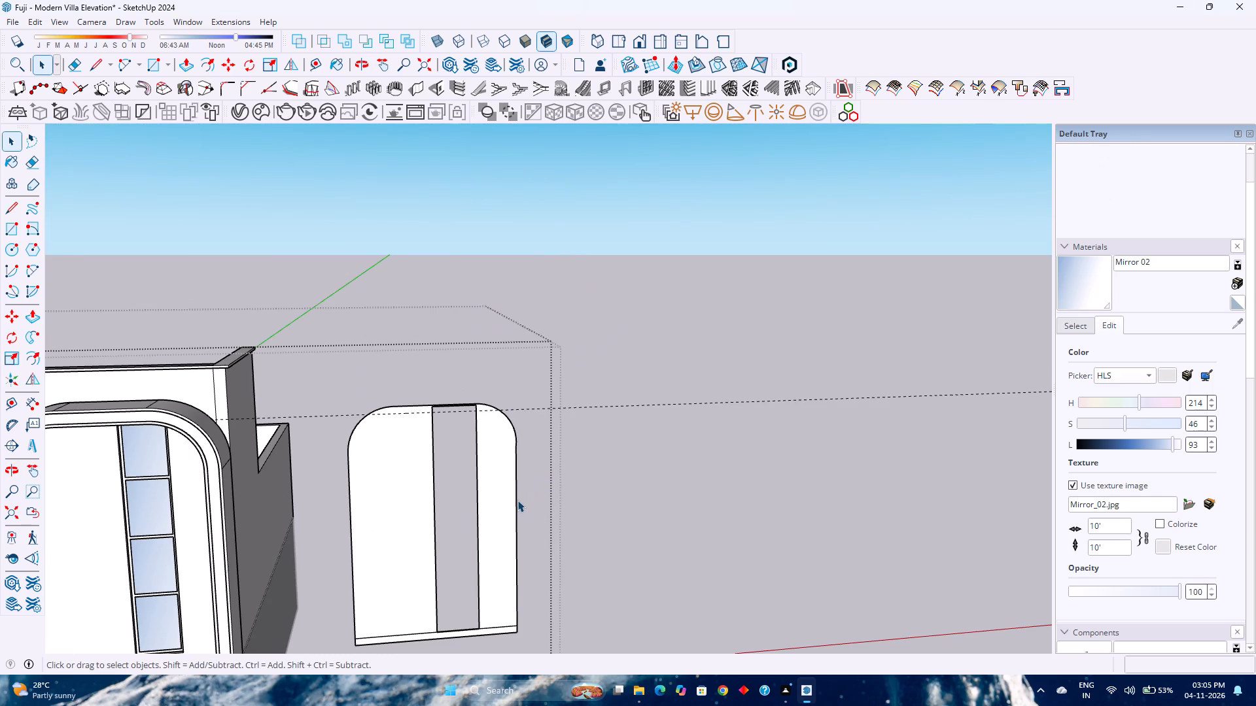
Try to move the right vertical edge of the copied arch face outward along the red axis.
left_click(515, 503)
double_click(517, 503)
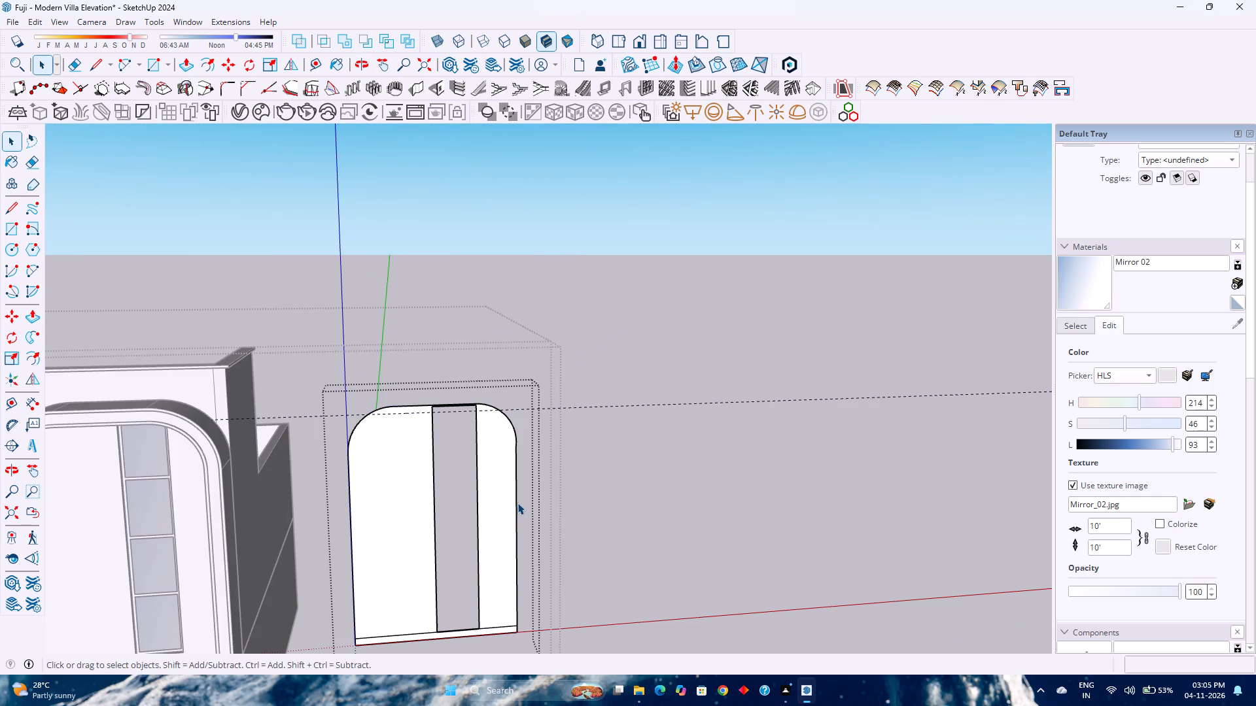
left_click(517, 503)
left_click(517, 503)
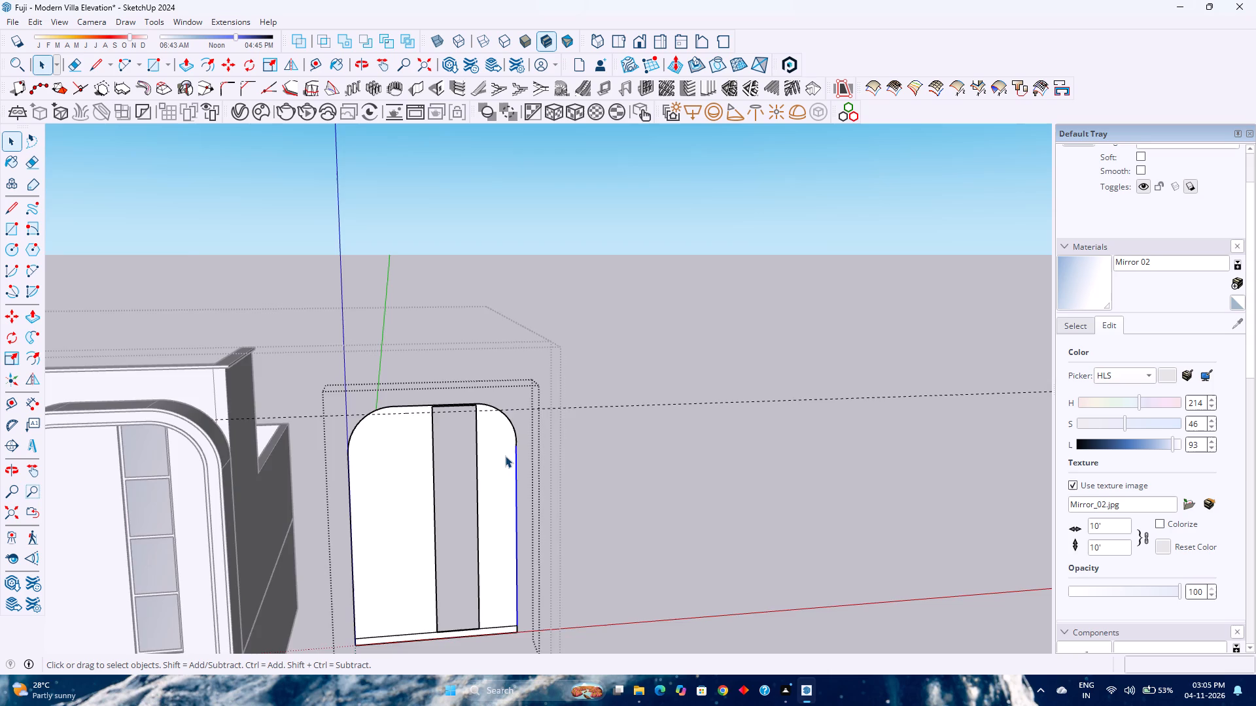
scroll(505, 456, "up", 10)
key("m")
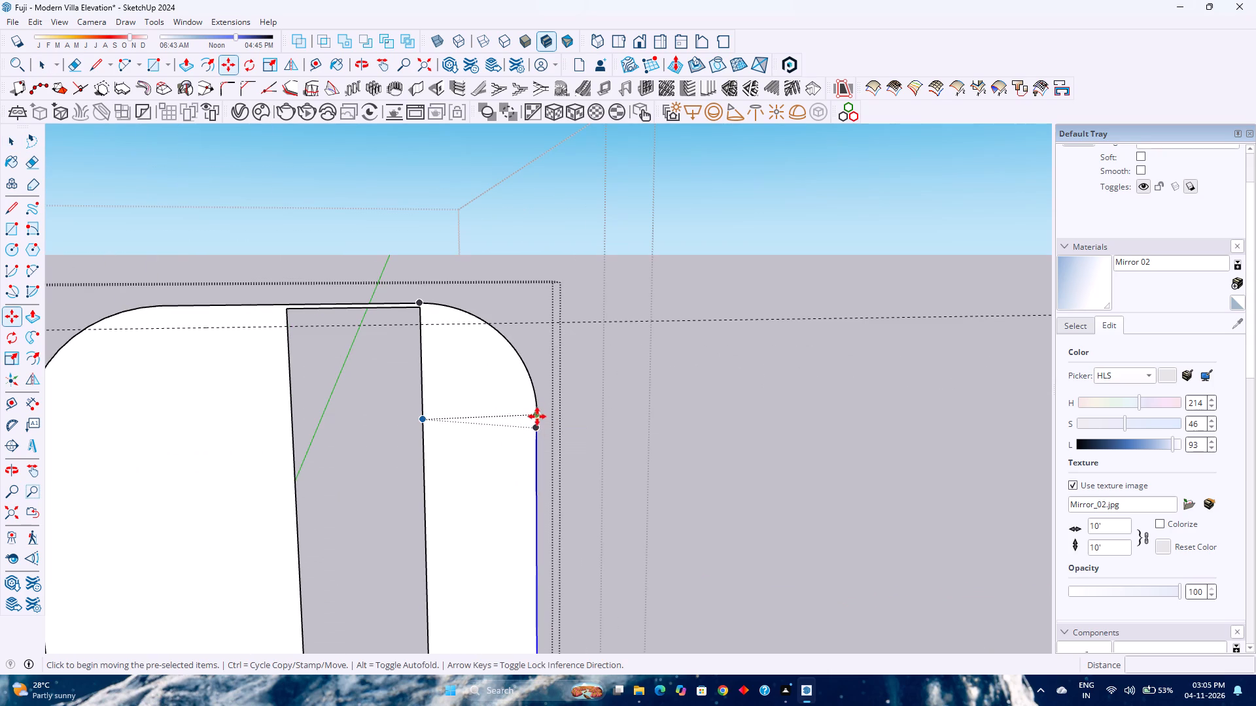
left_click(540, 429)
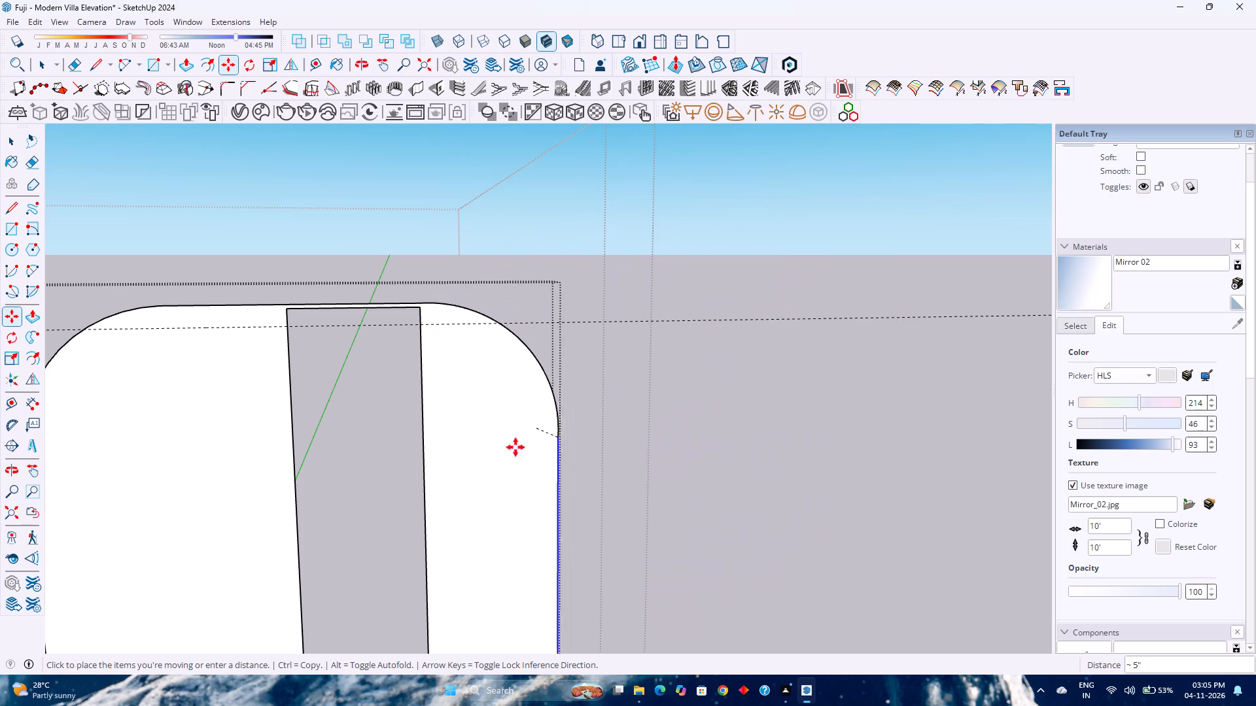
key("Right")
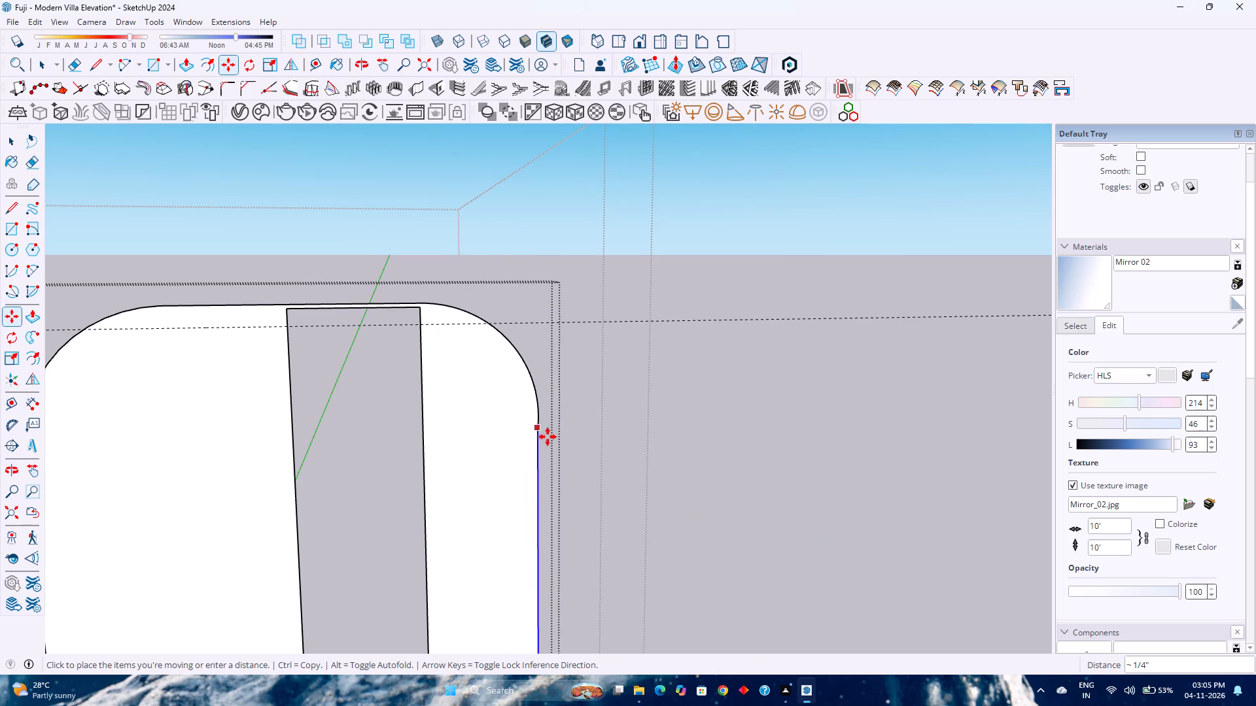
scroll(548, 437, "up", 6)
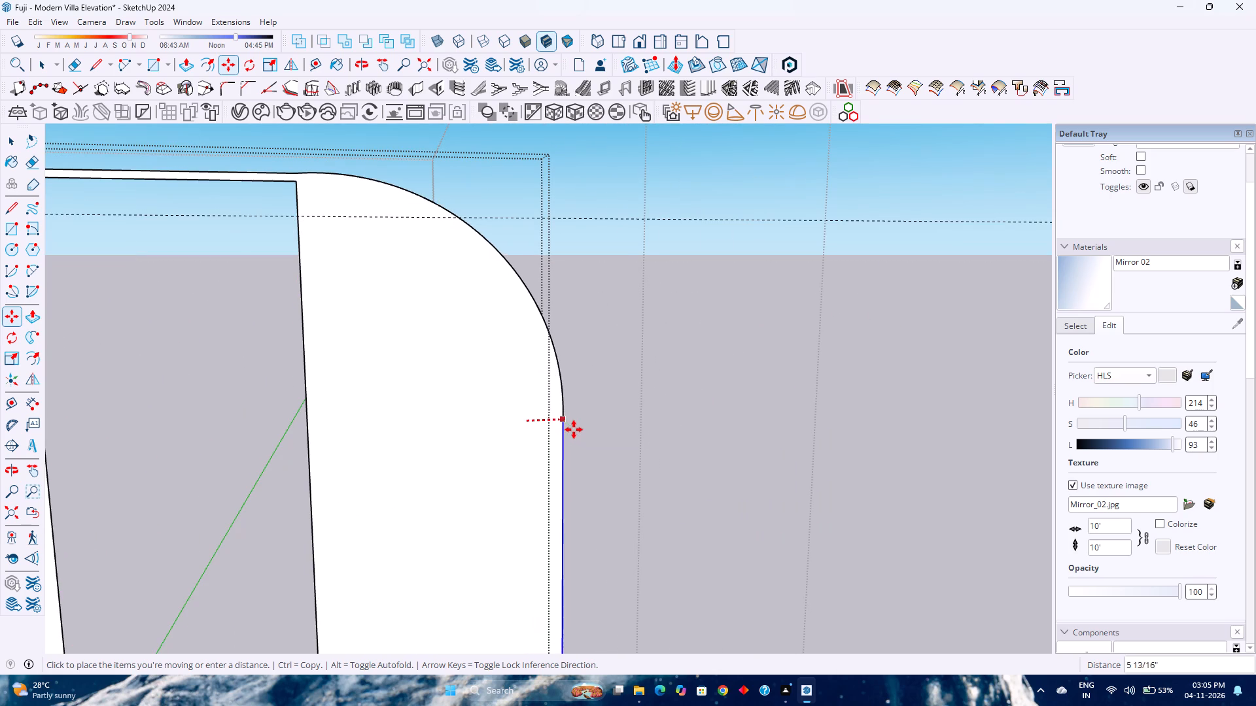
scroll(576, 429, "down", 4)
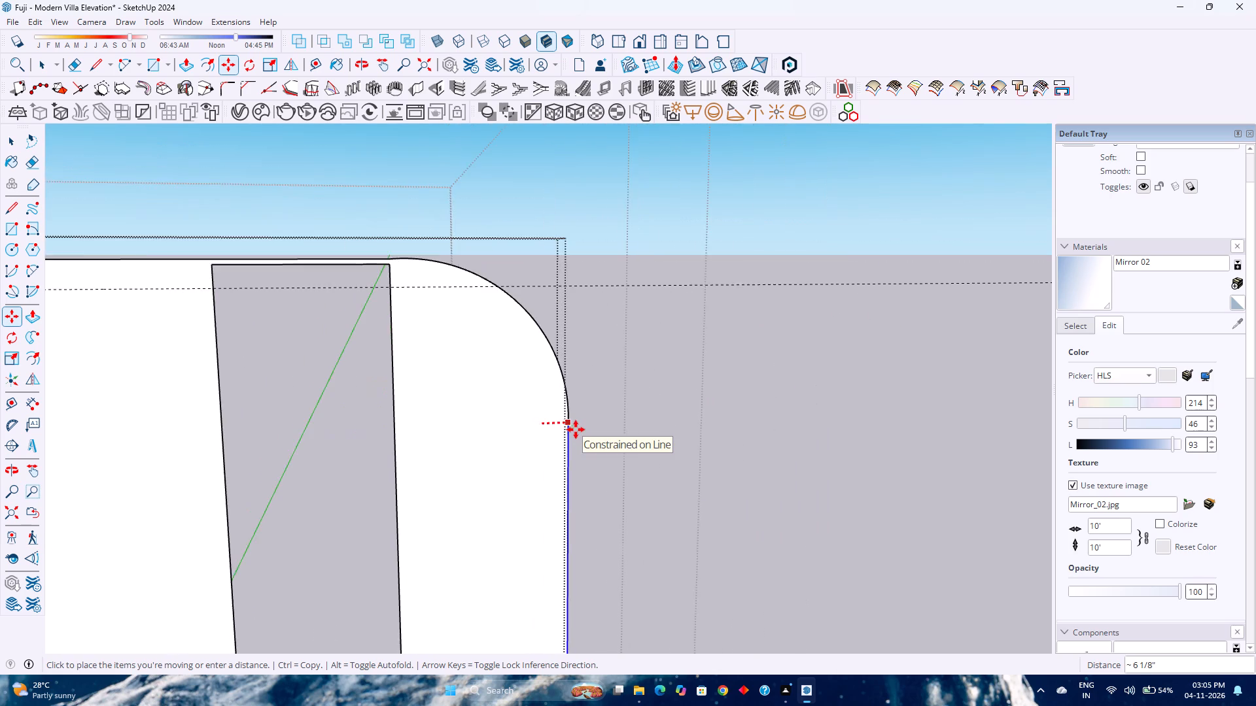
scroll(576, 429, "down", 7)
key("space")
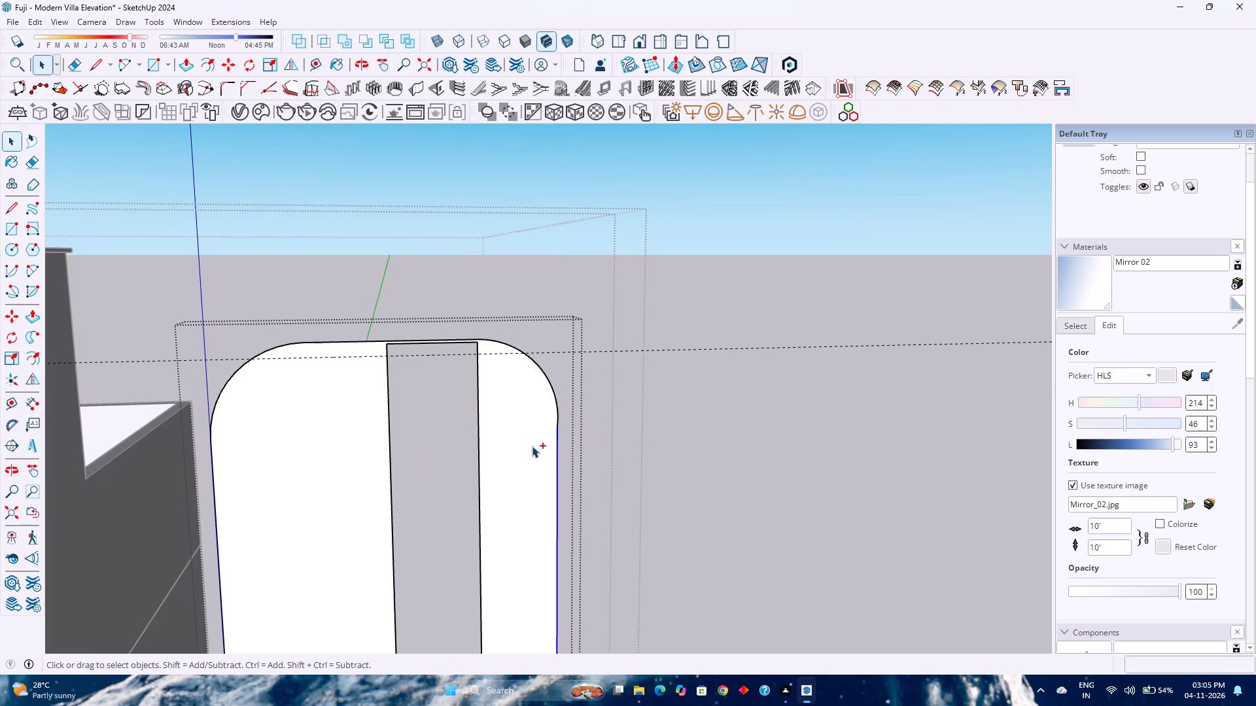
Undo the arch modelling back to before the right corner arc was drawn on the tower wall.
key("ctrl+z")
key("ctrl+z")
key("ctrl+z")
scroll(454, 458, "down", 9, "ctrl")
key("ctrl+z")
key("ctrl+z")
key("ctrl+z")
key("ctrl+z")
key("ctrl+z")
key("ctrl+z")
key("ctrl+z")
key("ctrl+z")
key("ctrl+z")
key("ctrl+z")
key("ctrl+z")
key("ctrl+z")
key("ctrl+z")
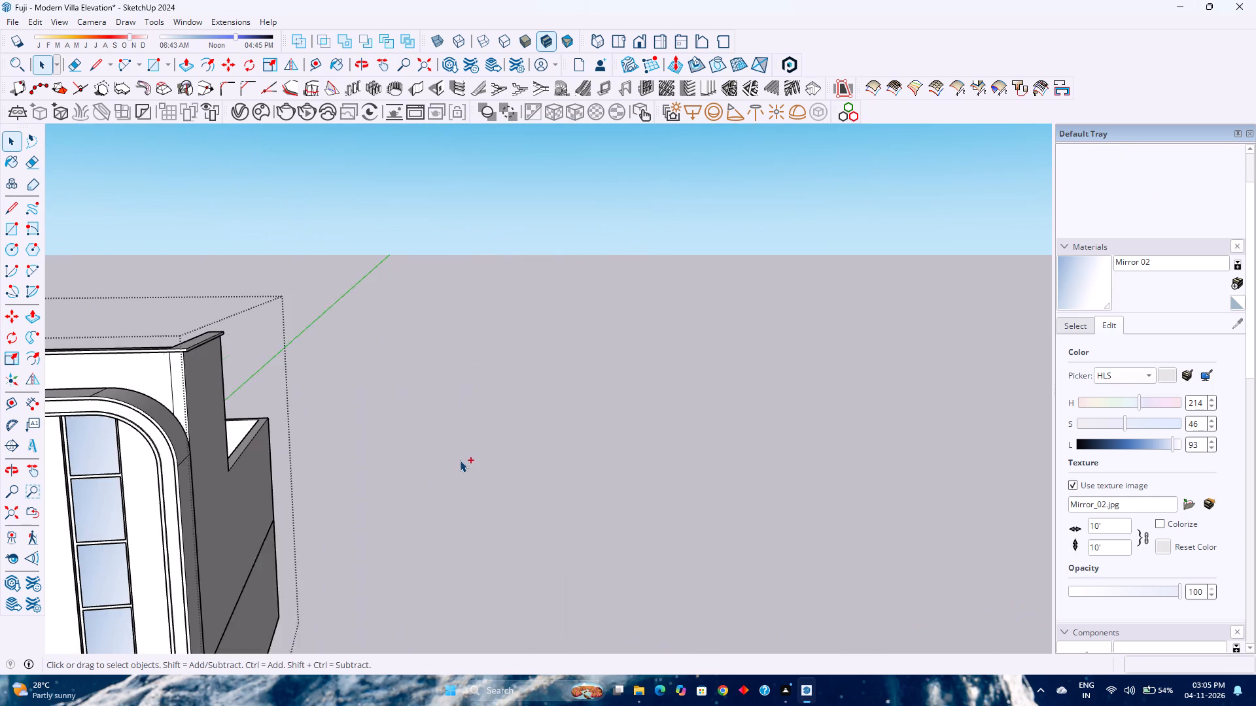
scroll(463, 460, "down", 2)
middle_click_drag(405, 495, 537, 454, "shift")
middle_click(538, 454, "shift")
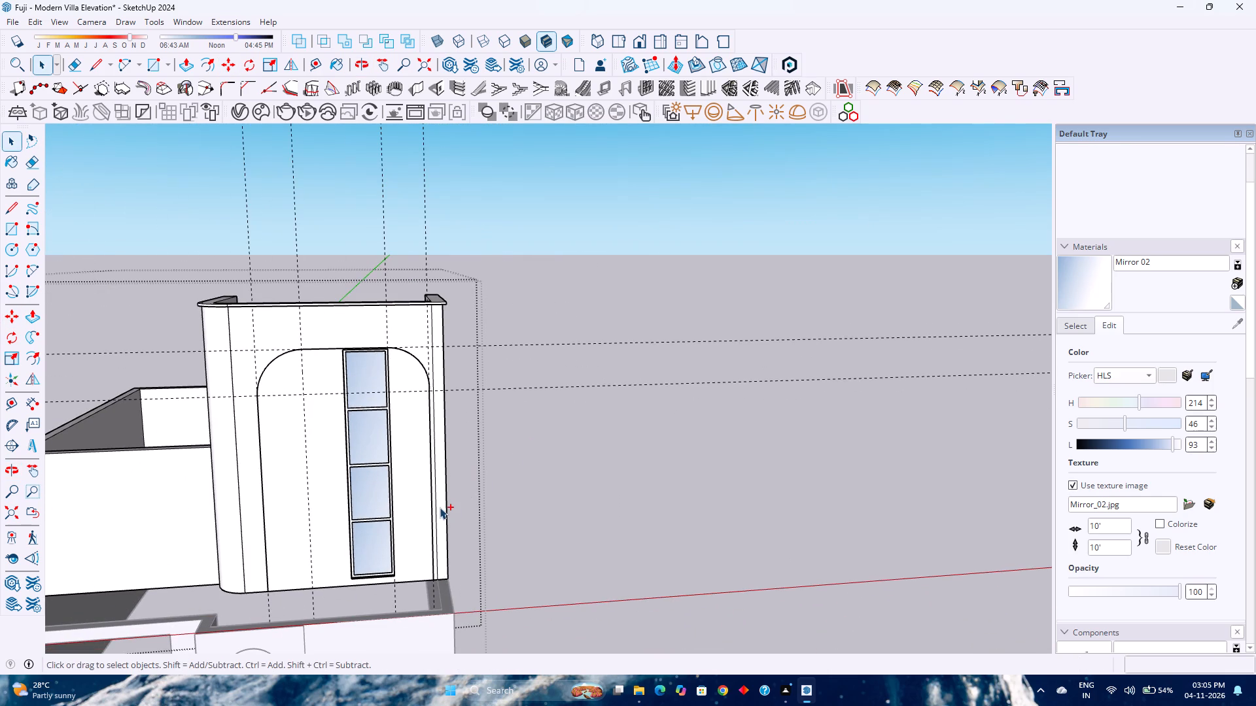
left_click(423, 494)
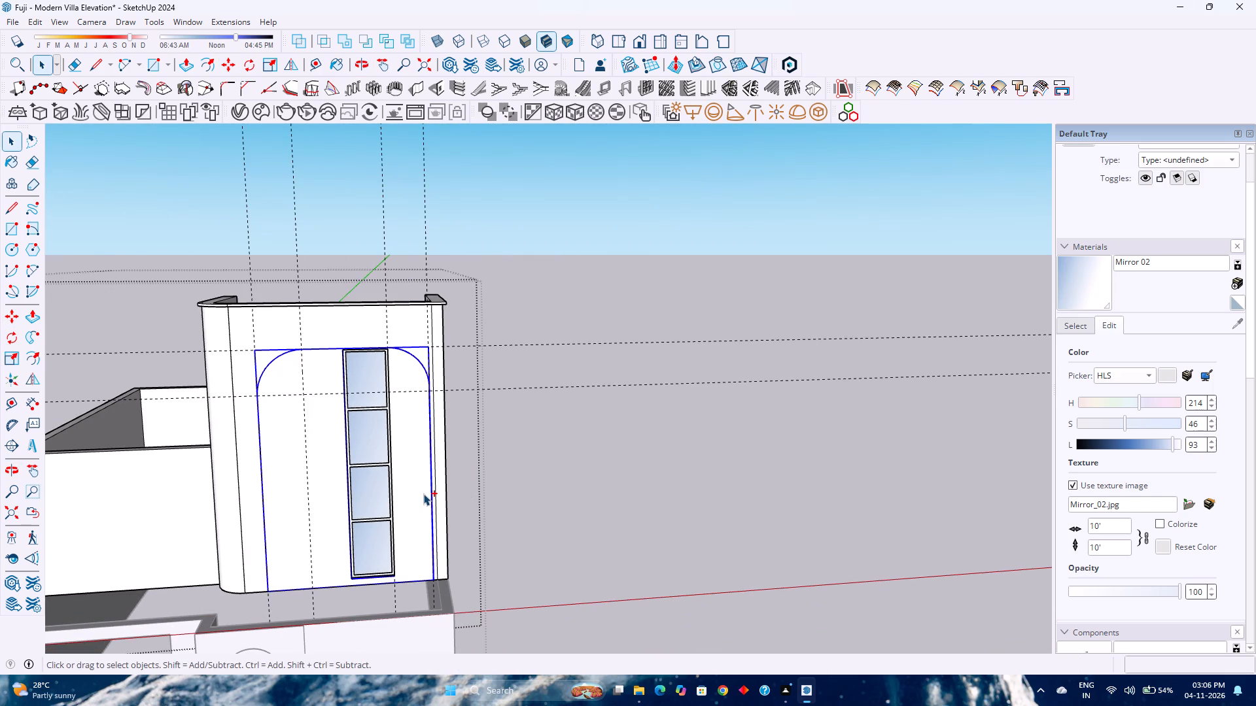
key("ctrl+z")
key("ctrl+z")
key("ctrl+z")
key("ctrl+z")
key("ctrl+z")
key("ctrl+z")
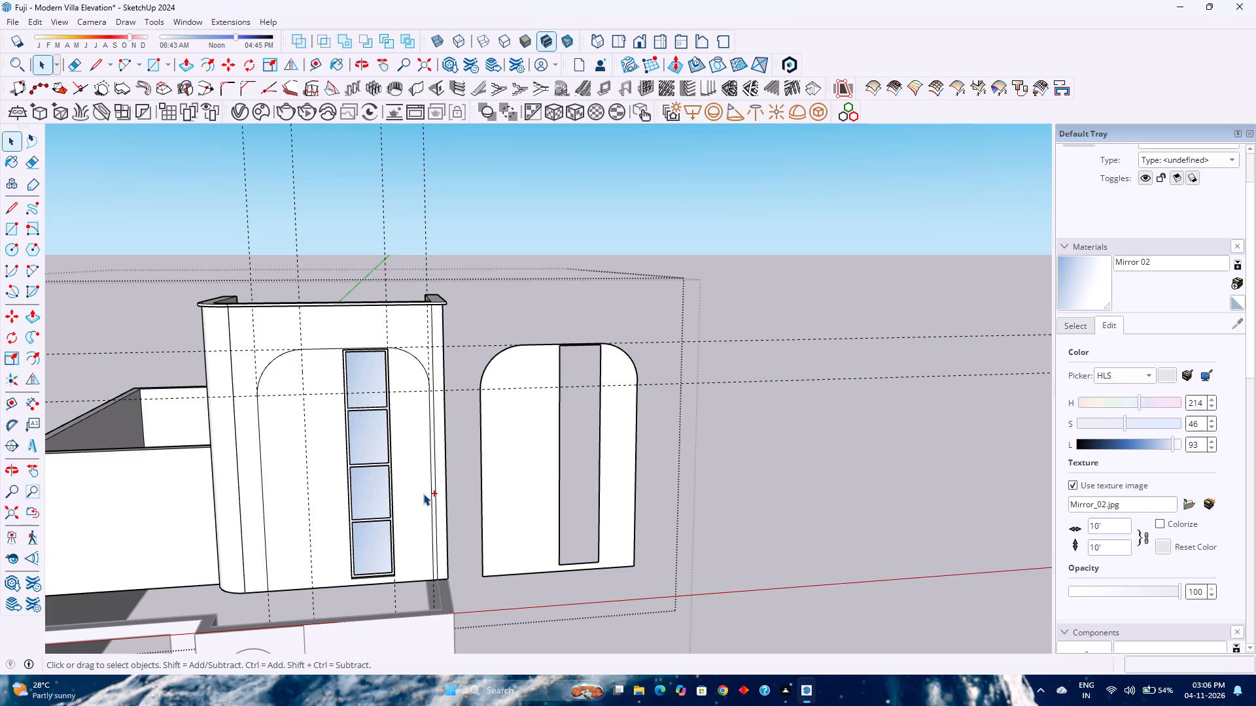
key("ctrl+z")
key("ctrl+z")
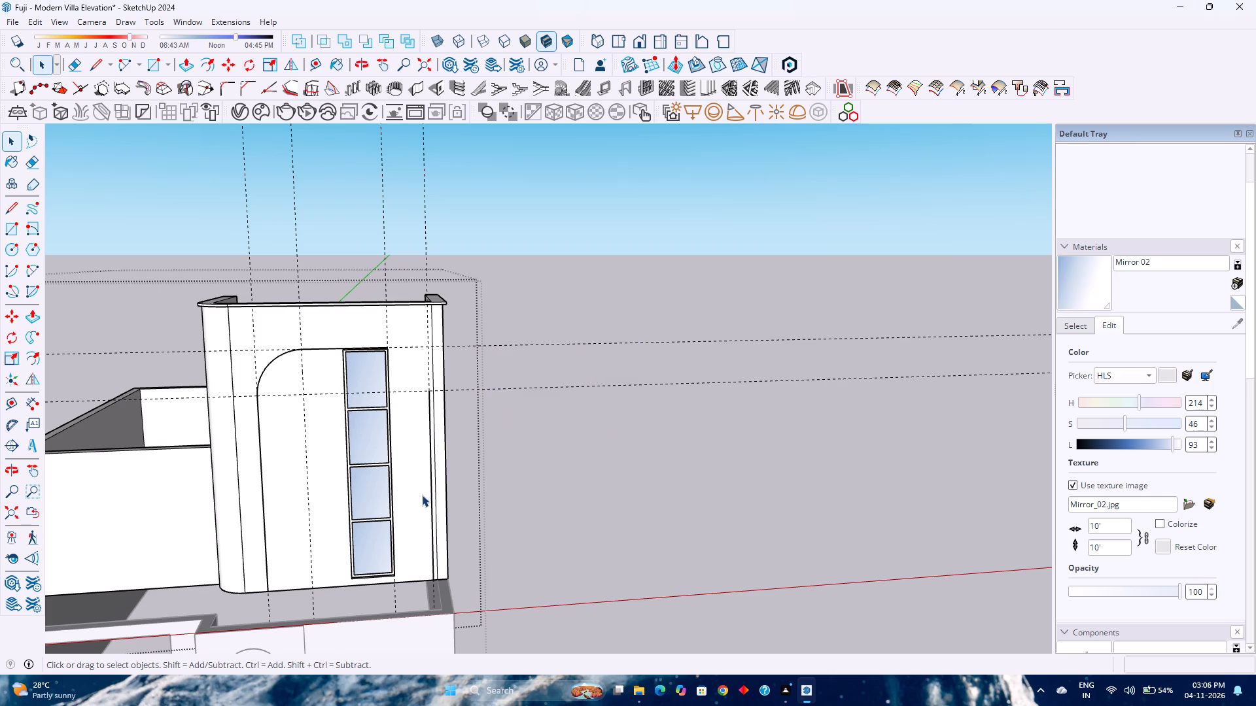
Draw the arch's right corner arc from the window's top corner to the right edge's upper end, with a bulge of about 10 1/4".
scroll(428, 469, "up", 6)
key("a")
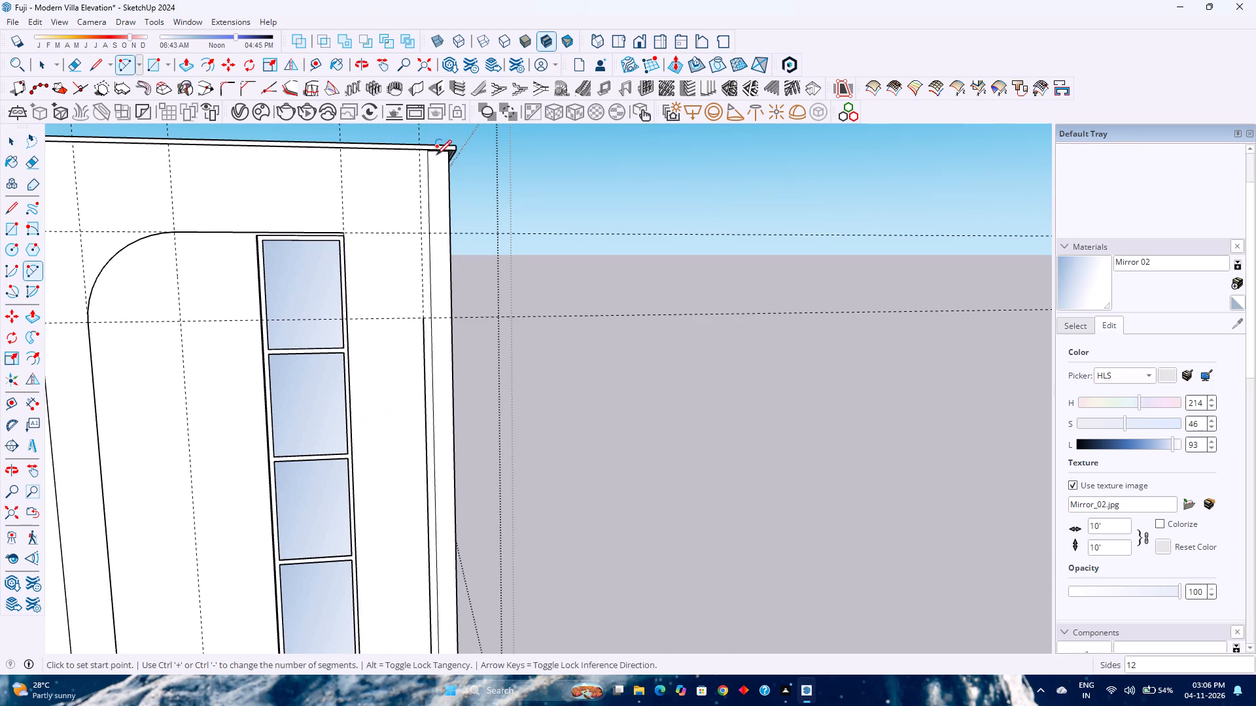
scroll(364, 226, "up", 12)
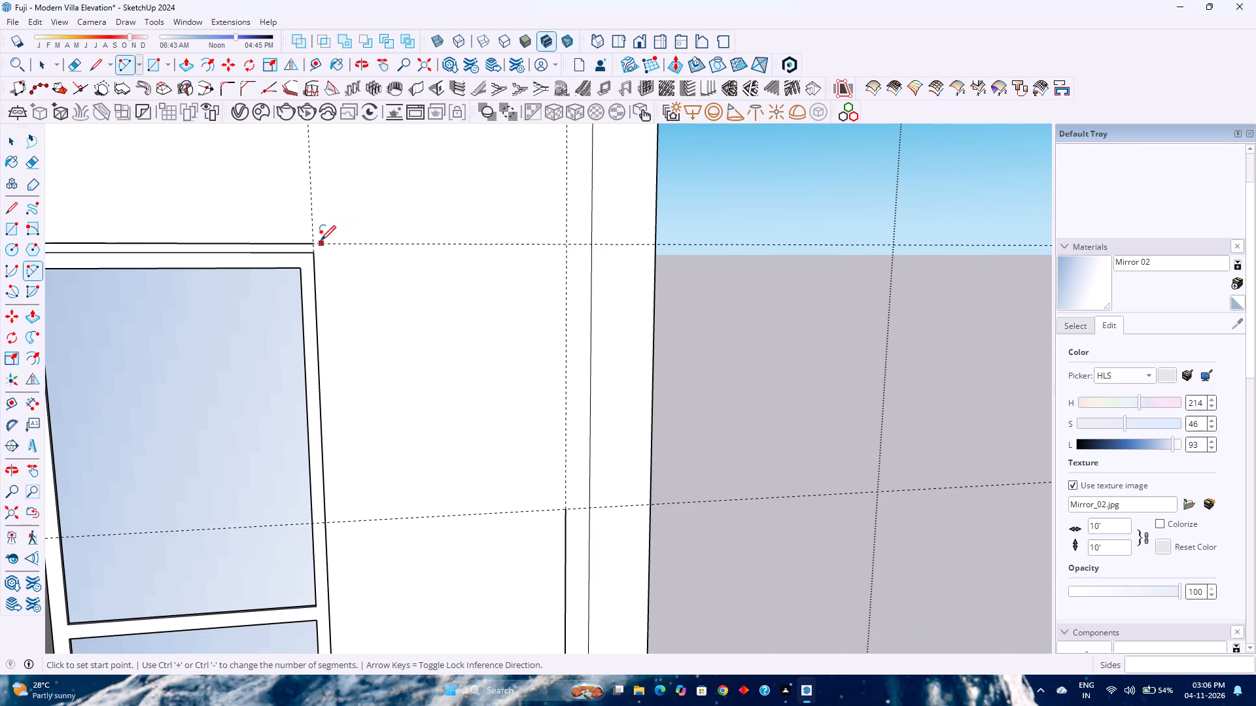
left_click(316, 242)
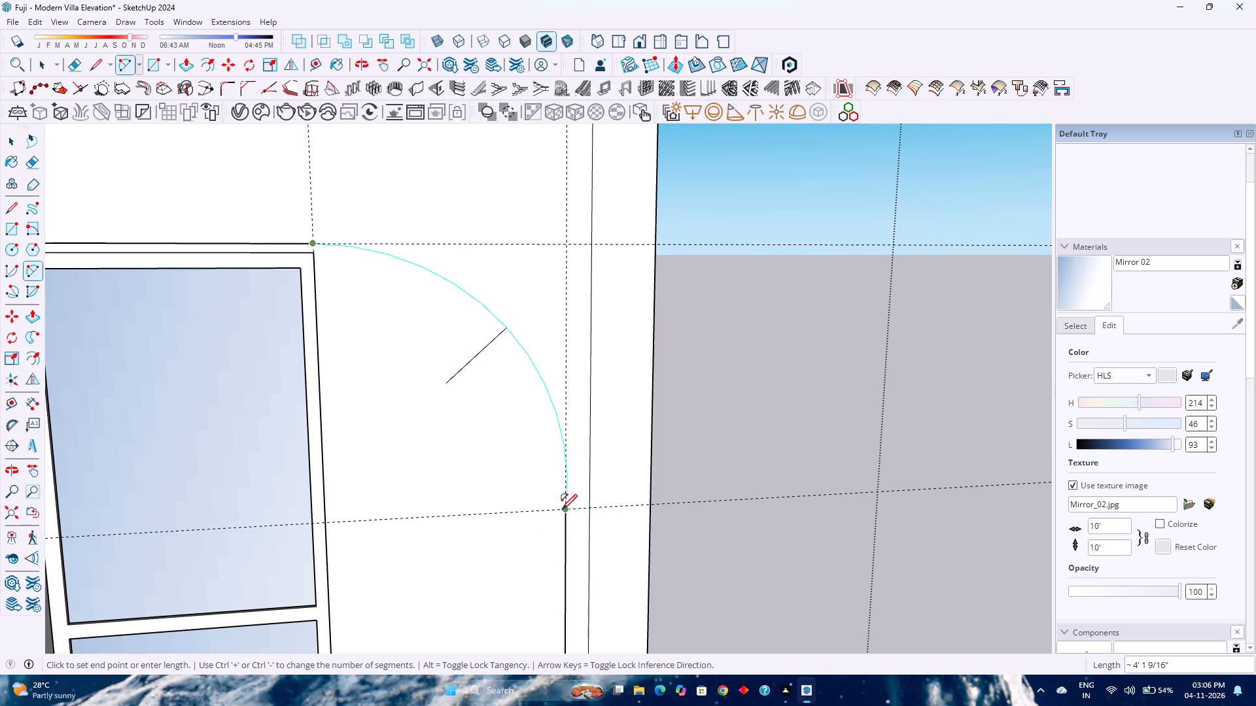
left_click(562, 509)
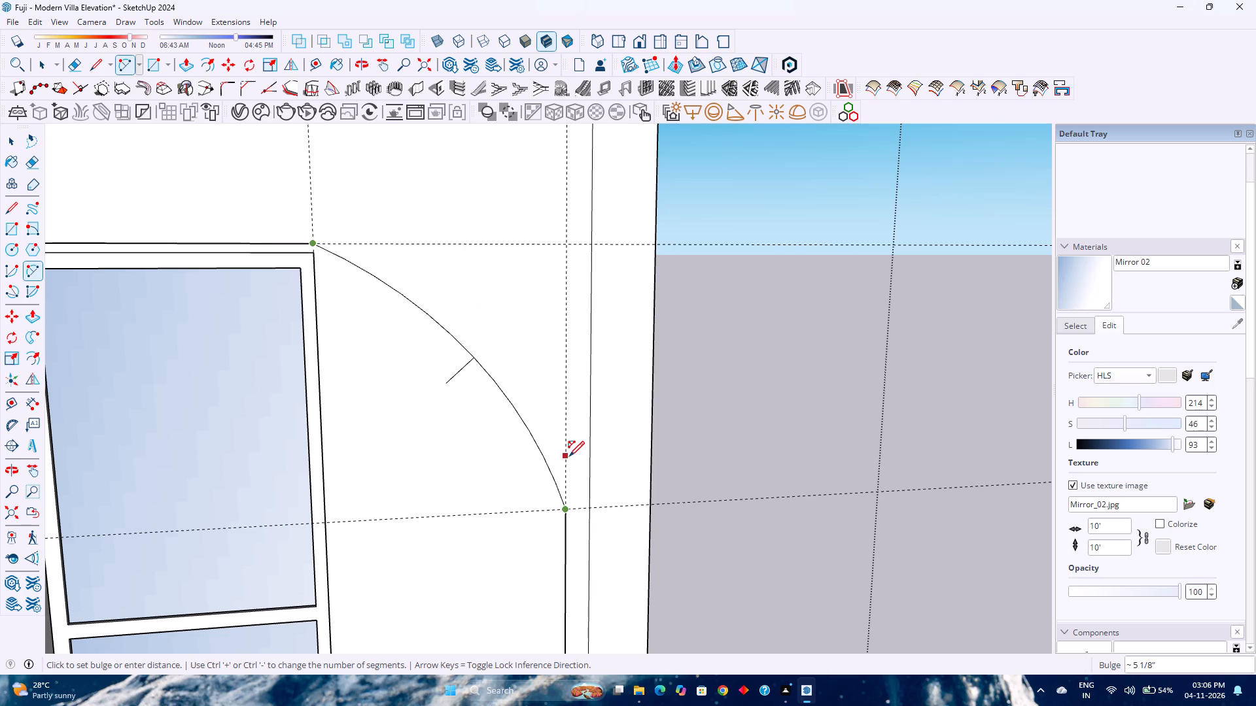
left_click(566, 402)
key("space")
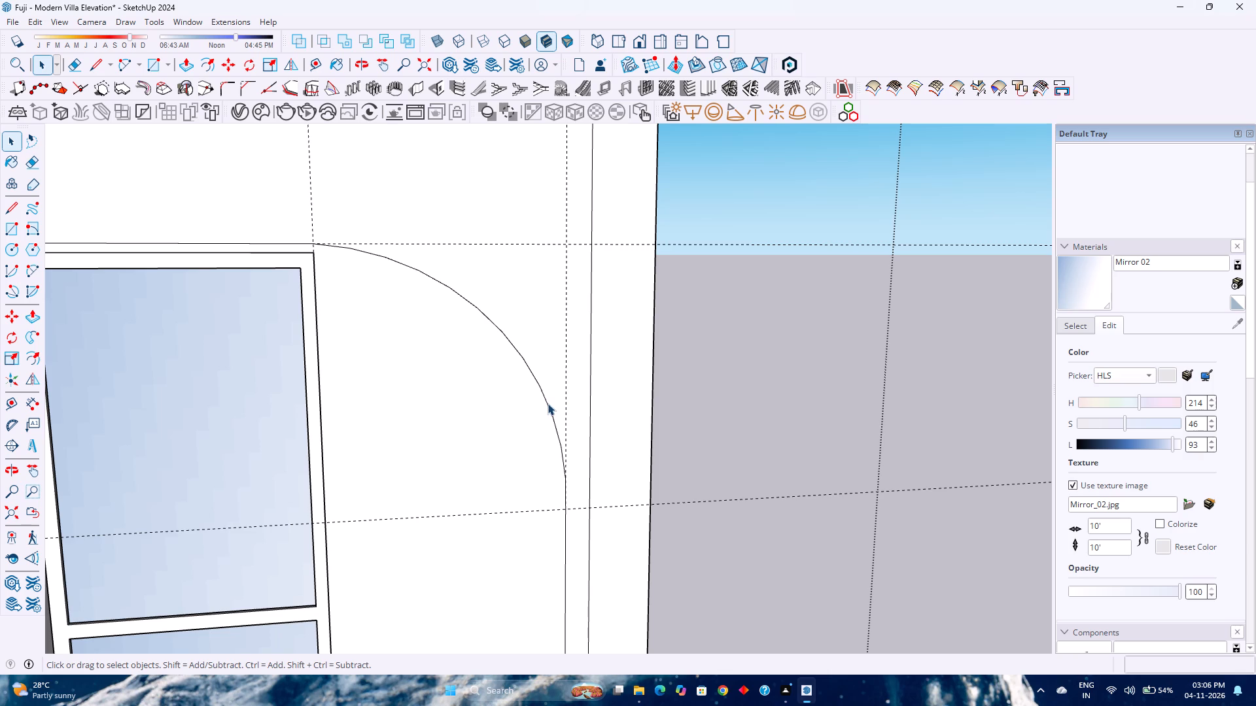
Set the arch's right corner arc to 180 segments.
left_click(548, 403)
scroll(559, 437, "down", 11)
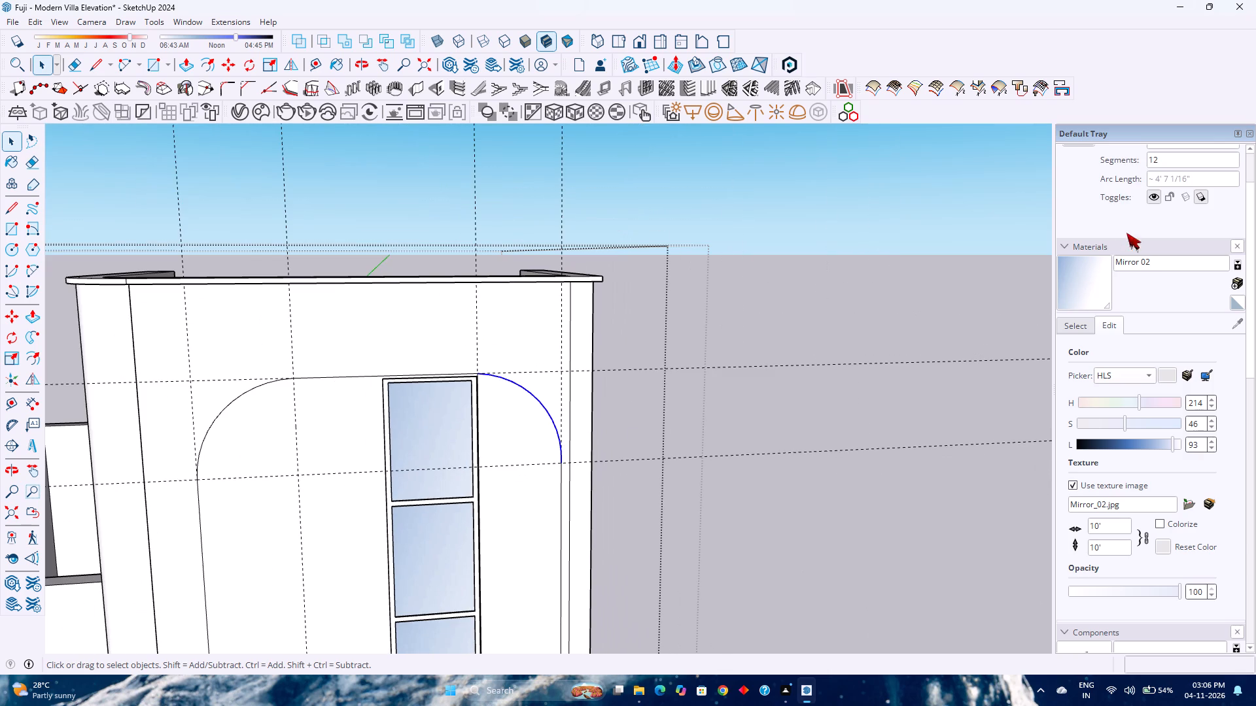
scroll(1181, 165, "up", 3)
double_click(1187, 235)
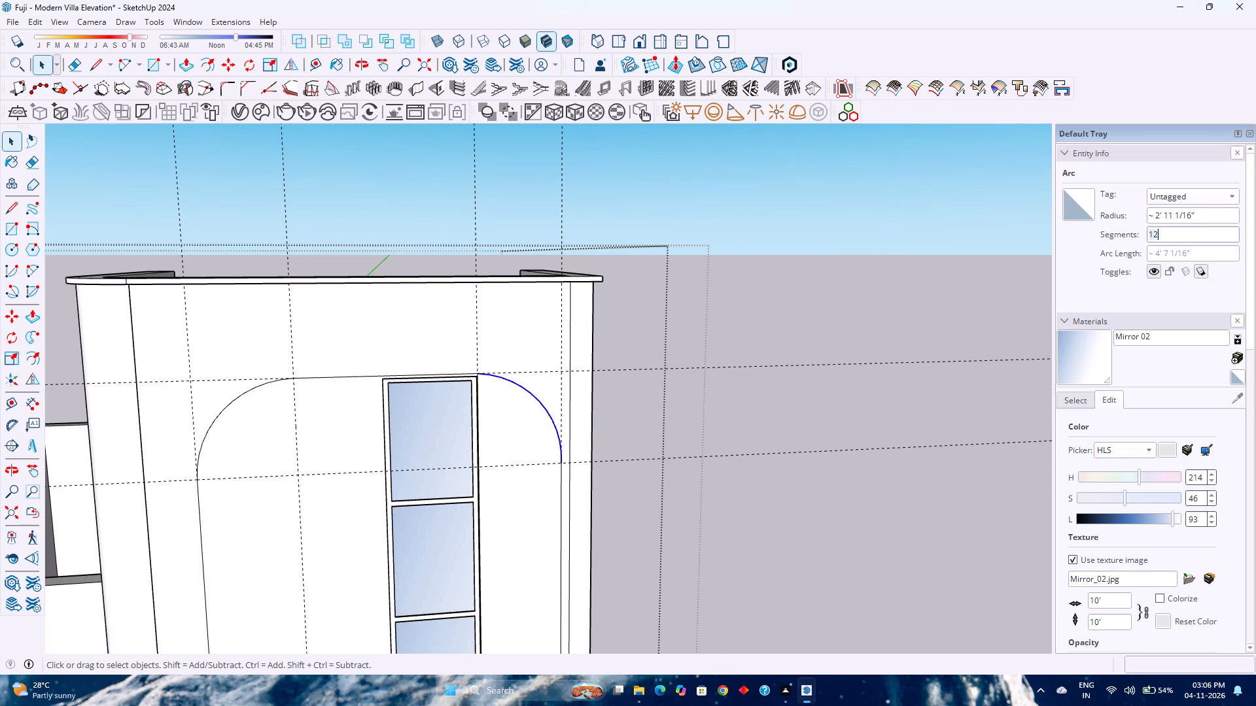
type("1580")
key("BackSpace")
key("BackSpace")
key("BackSpace")
type("80")
key("Return")
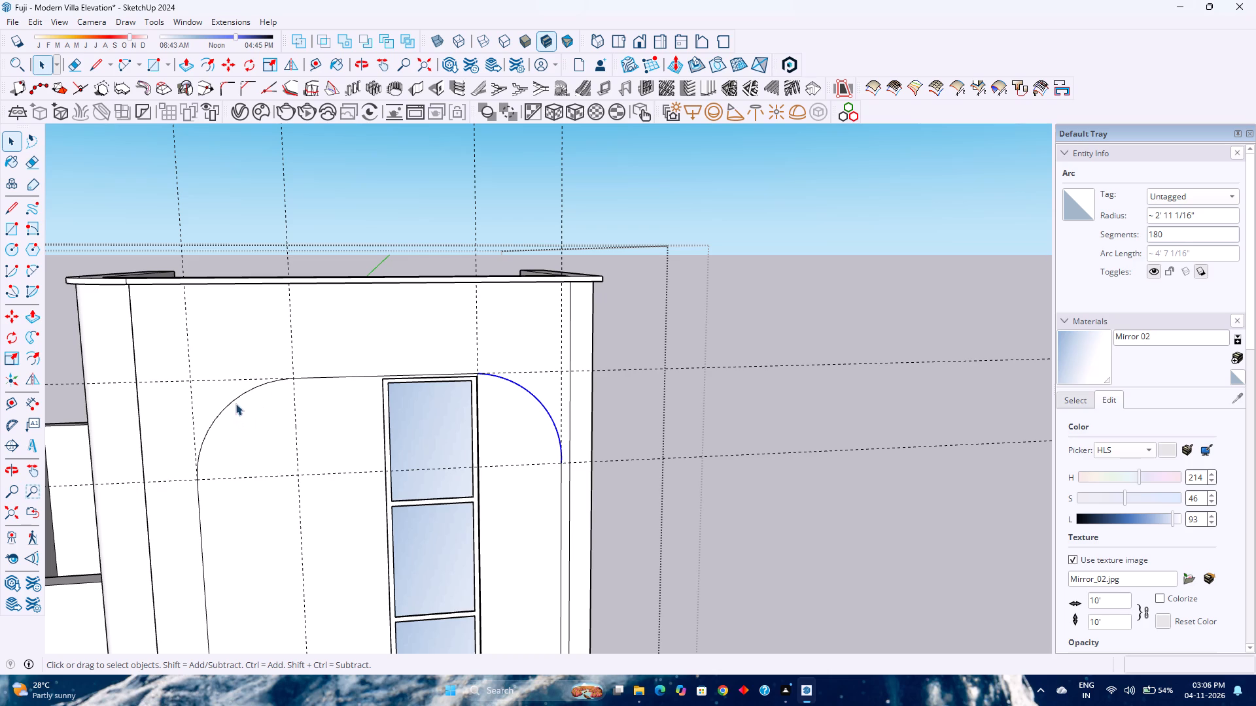
Set the arch's left corner arc to 200 segments.
left_click(235, 400)
double_click(1172, 228)
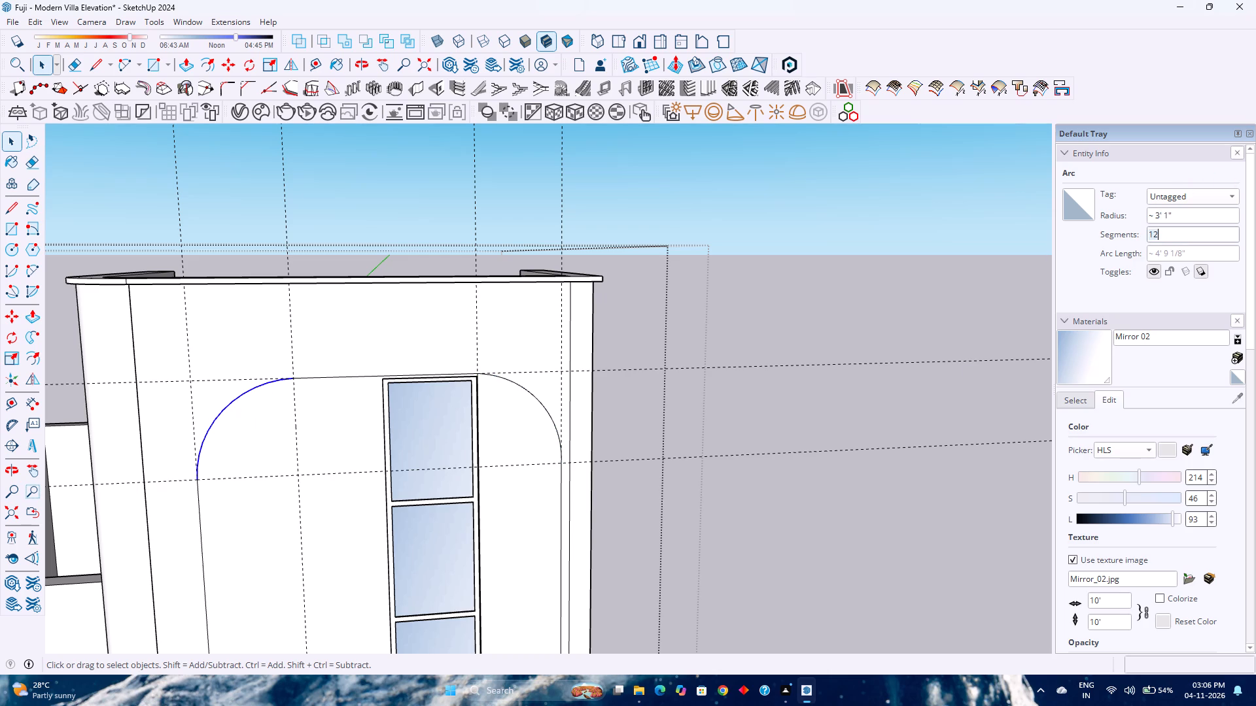
type("180")
key("Return")
type("19")
key("BackSpace")
key("BackSpace")
key("BackSpace")
key("BackSpace")
key("BackSpace")
type("200")
key("Return")
Copy the arch face 20' along the red axis to the right of the tower.
left_click(266, 461)
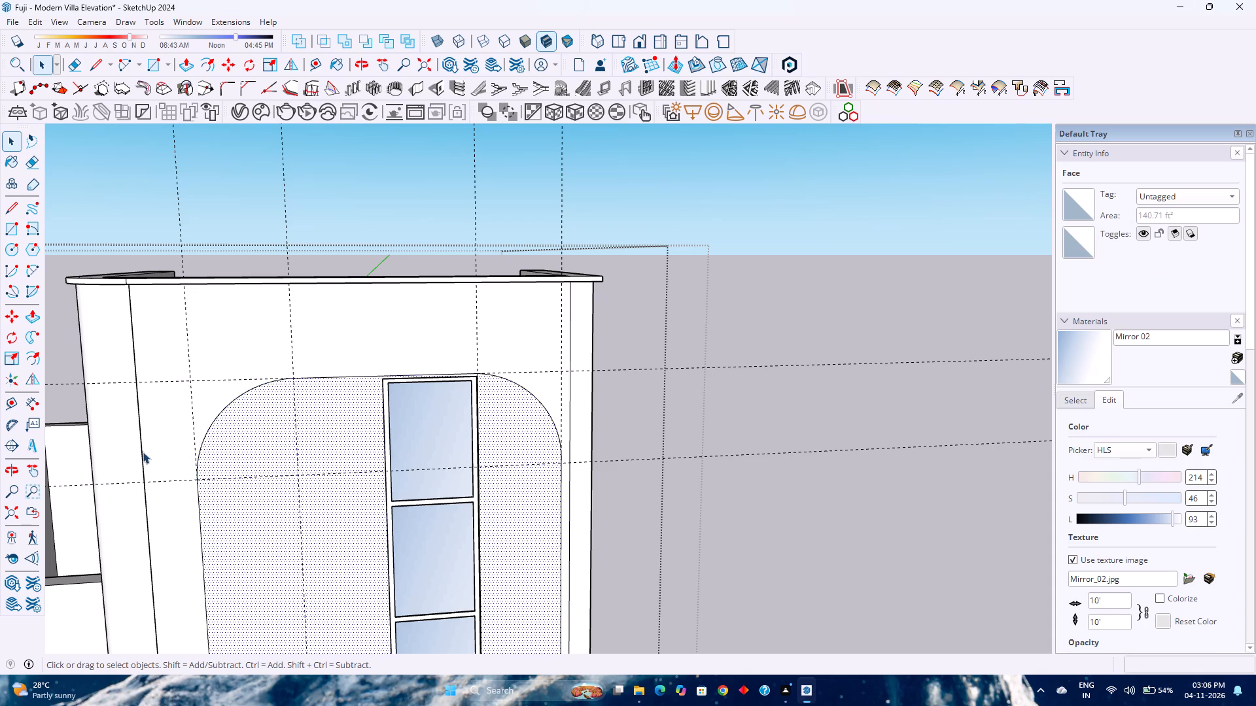
scroll(143, 452, "down", 4)
key("m")
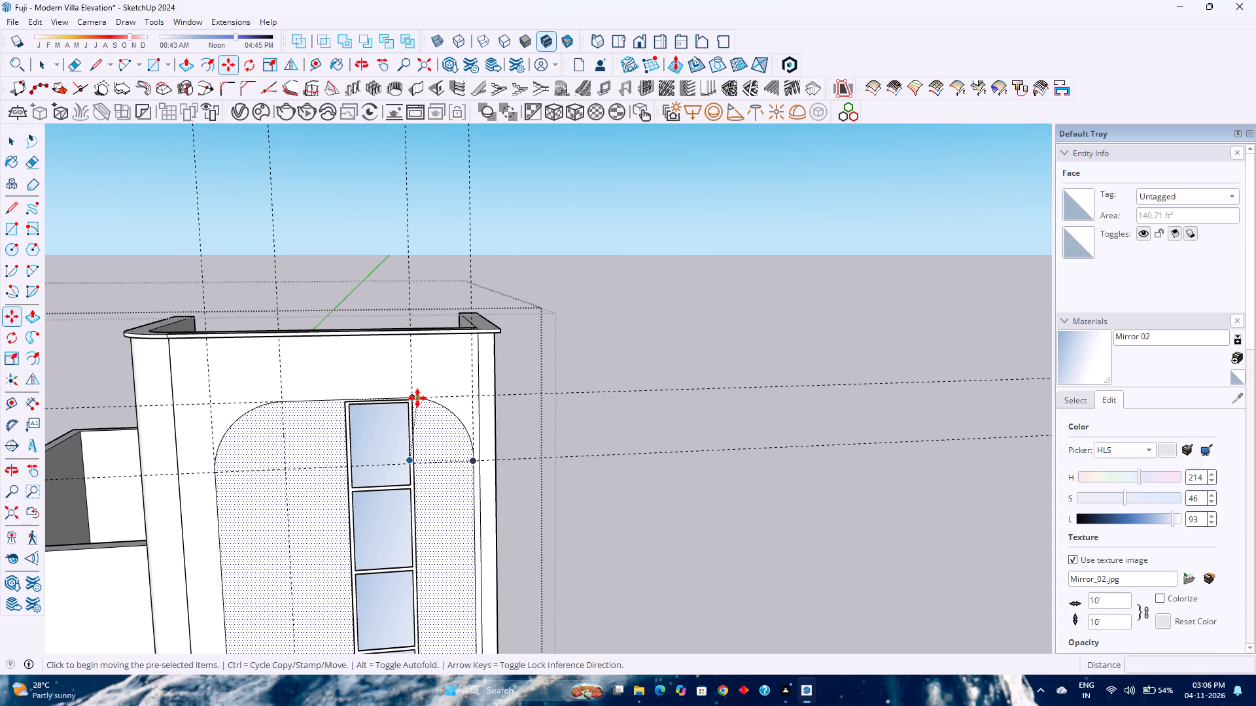
left_click(412, 395)
scroll(612, 384, "down", 3)
middle_click_drag(653, 384, 577, 361, "shift")
middle_click(577, 361, "shift")
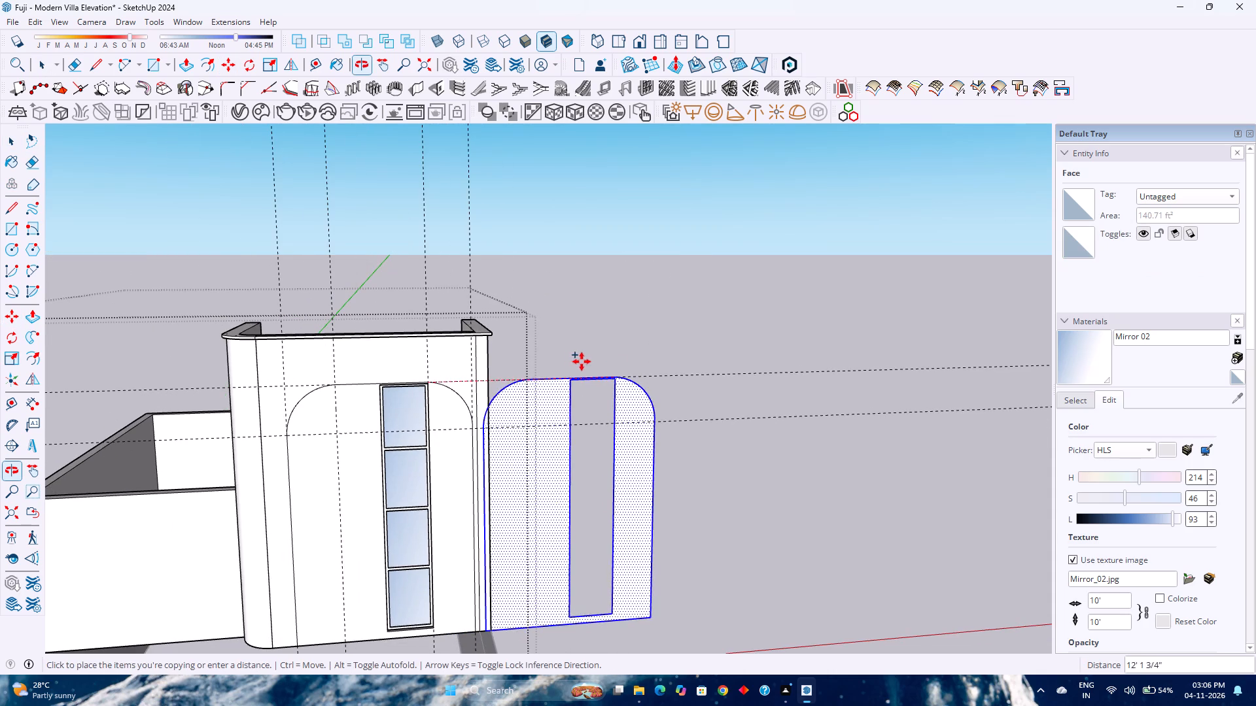
key("Right")
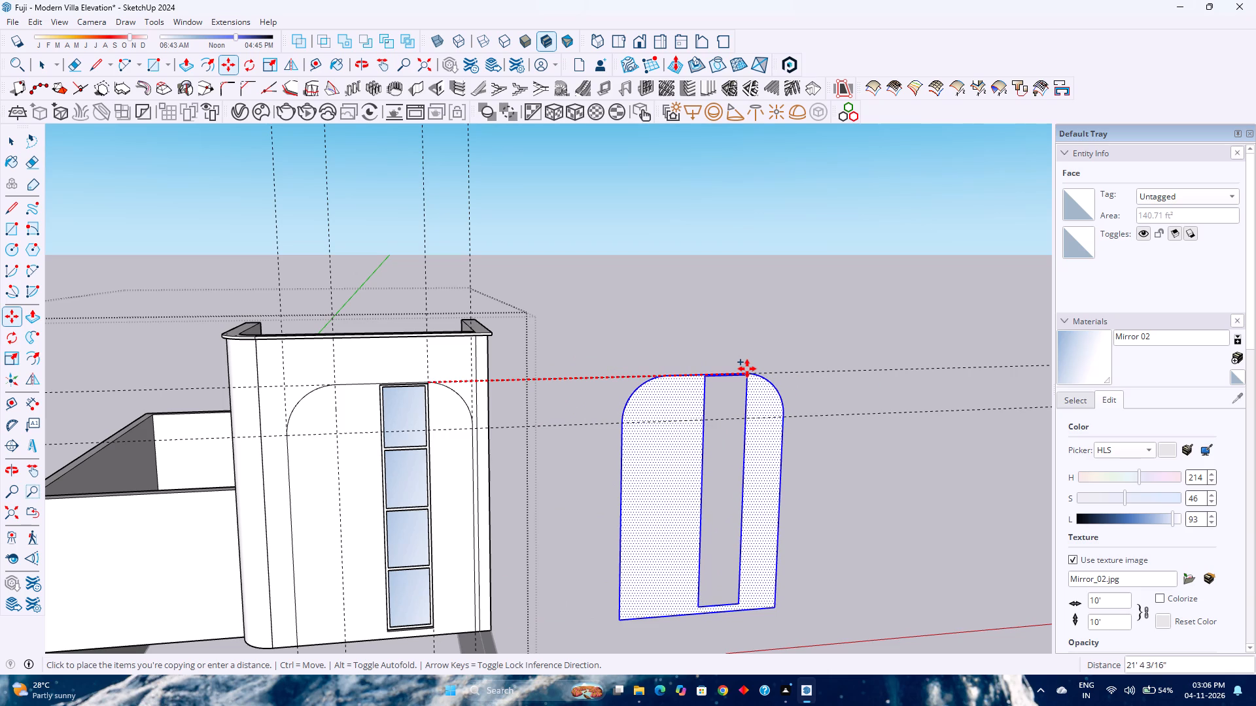
key("2")
key("0")
key("apostrophe")
key("Return")
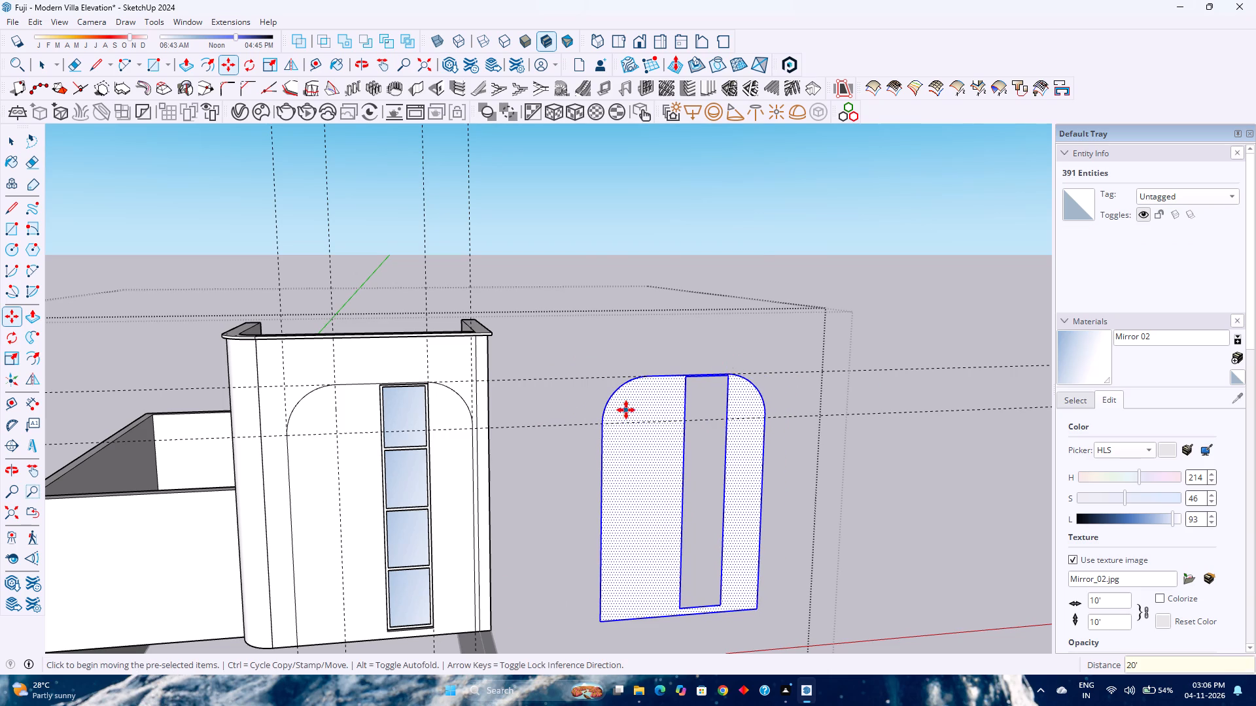
Make the copied arch face a group.
right_click(626, 410)
left_click(661, 124)
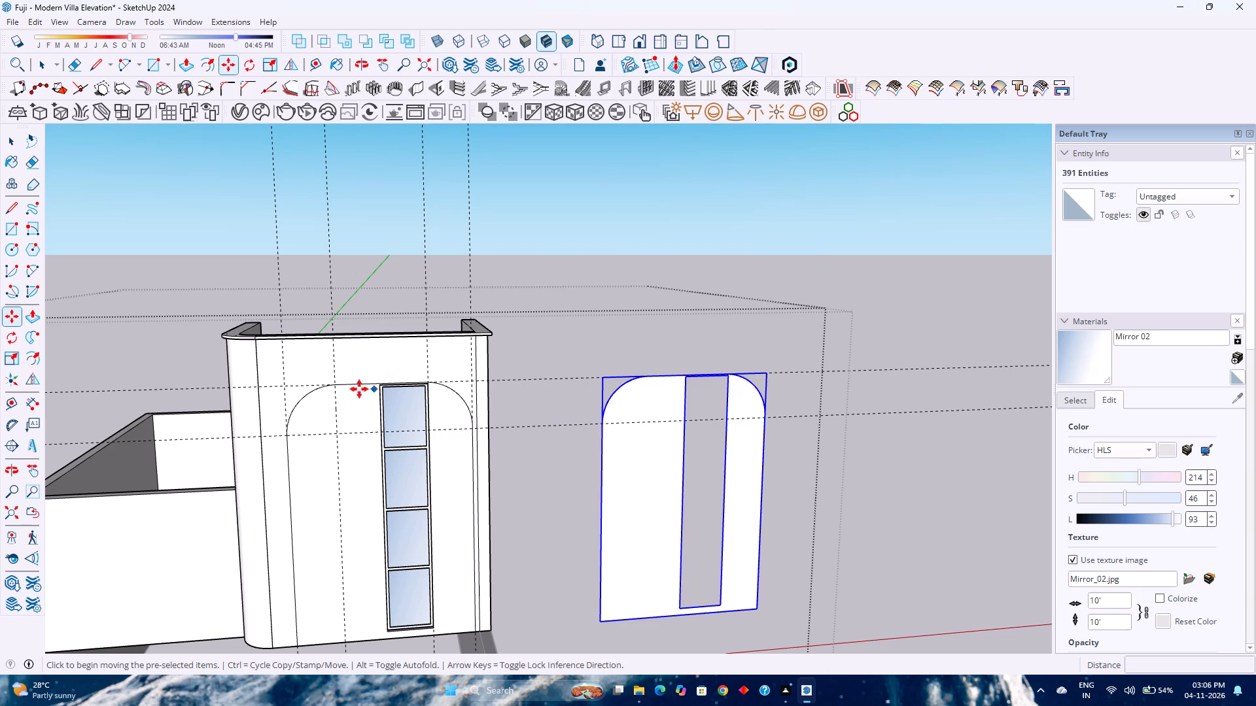
Erase the leftover arch outline and the guide lines running along it from the tower's front wall.
key("e")
left_click(298, 400)
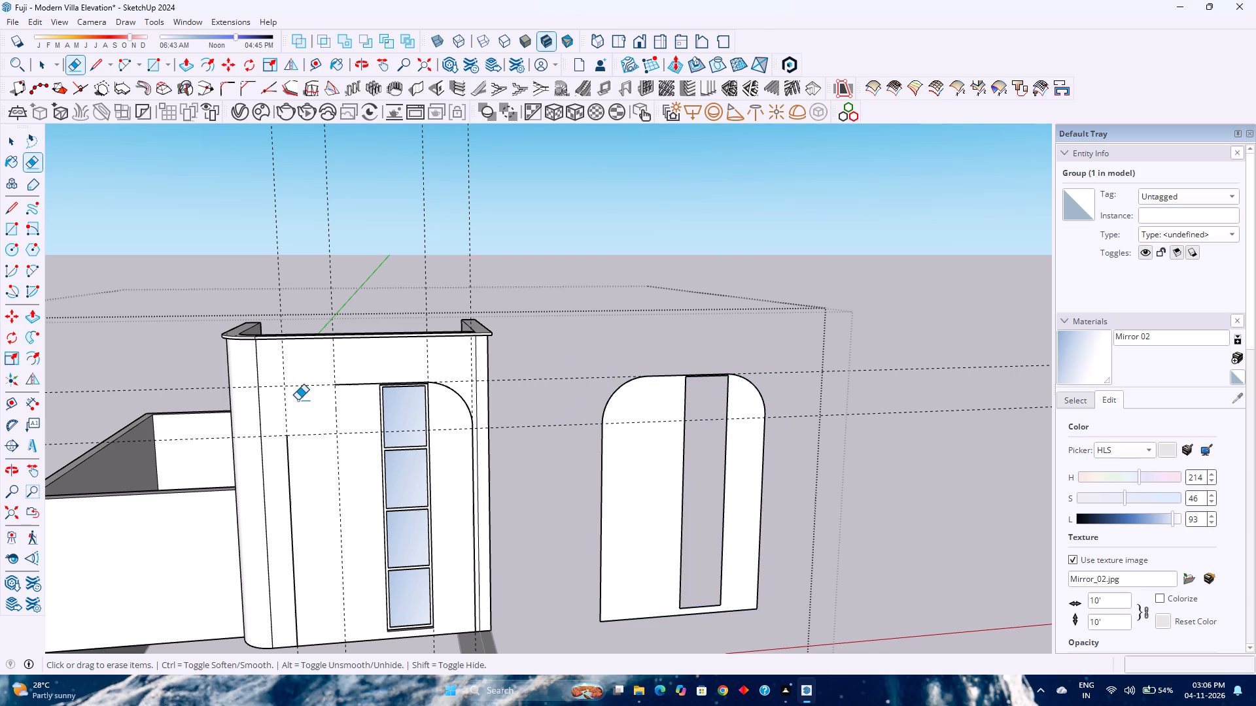
left_click(287, 456)
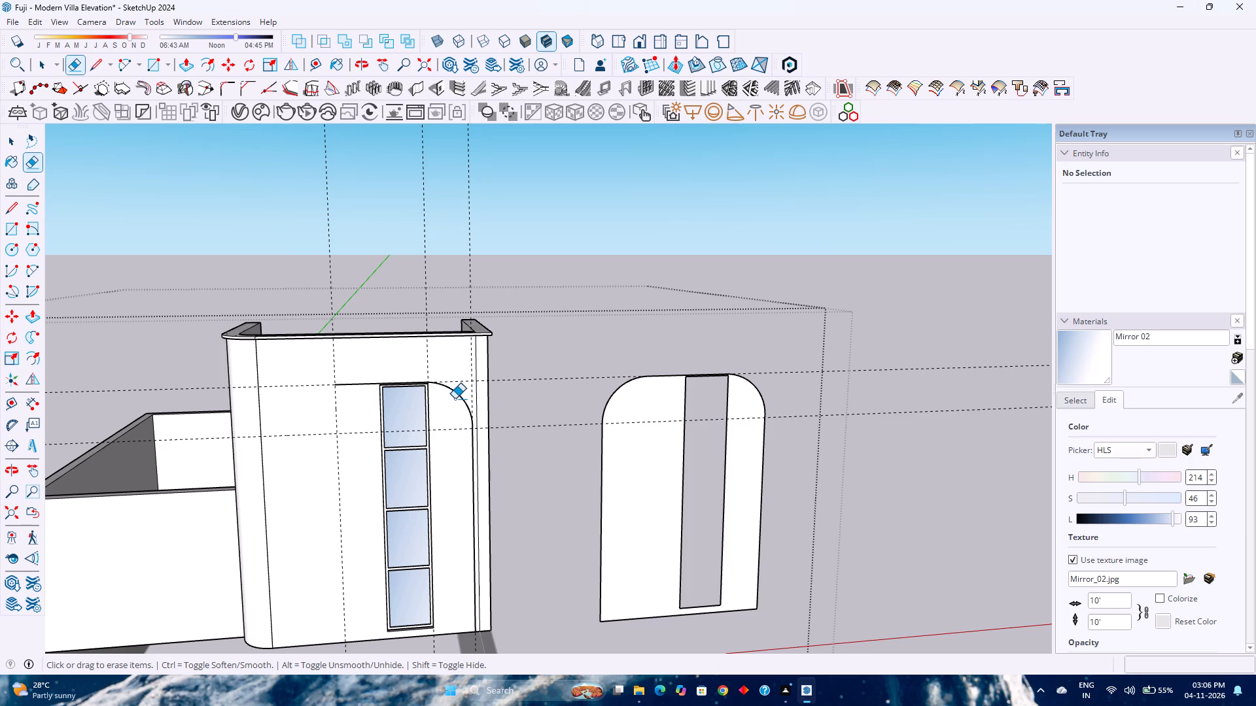
left_click(459, 394)
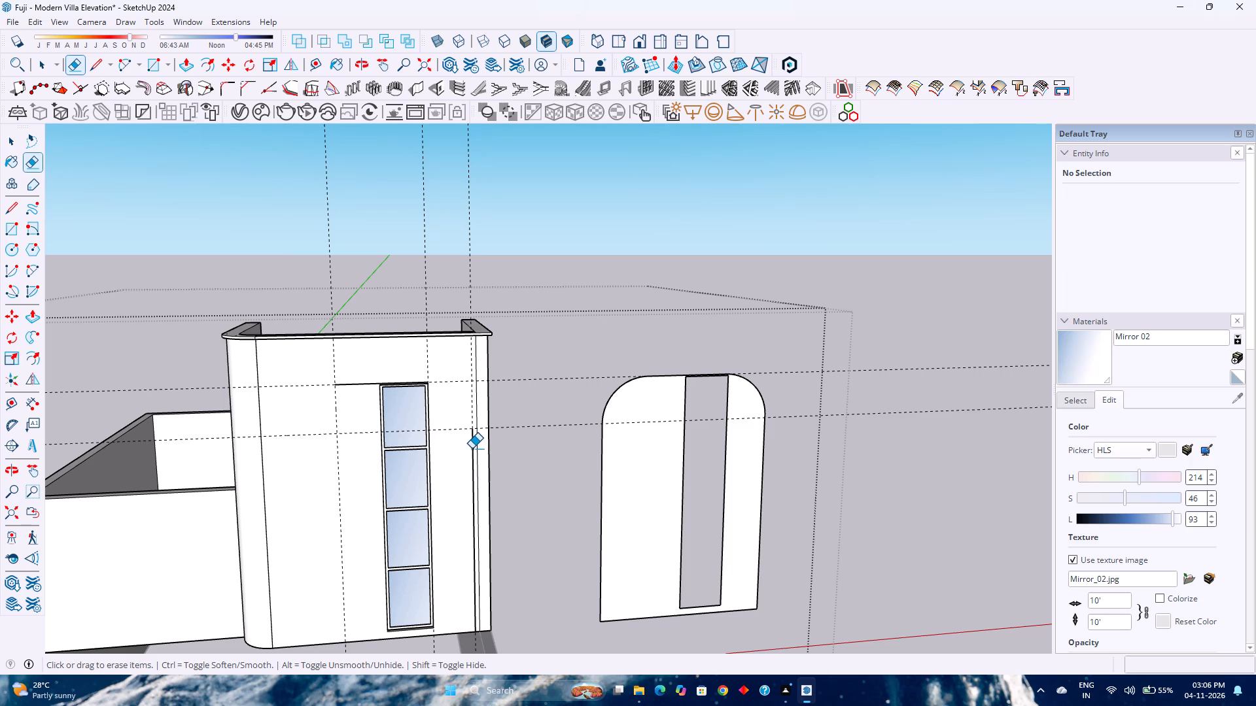
left_click(472, 448)
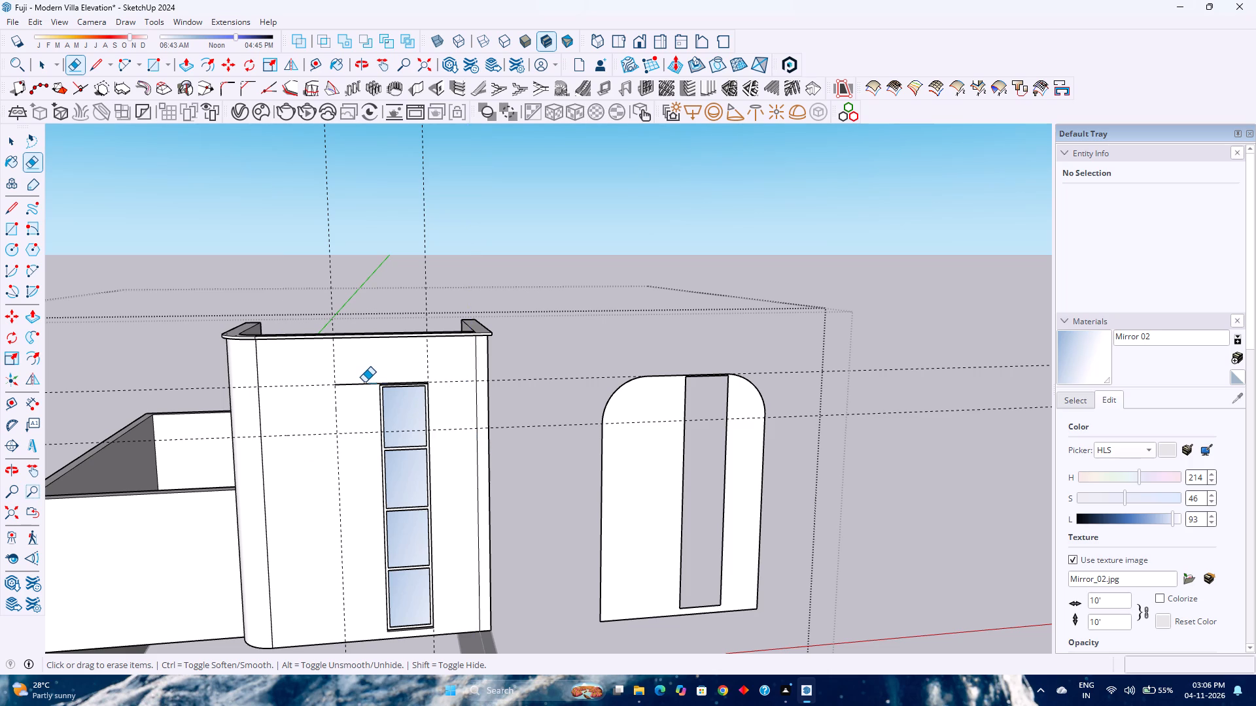
left_click(364, 382)
Inside the copied arch group, weld the three bottom edge segments into one curve.
key("space")
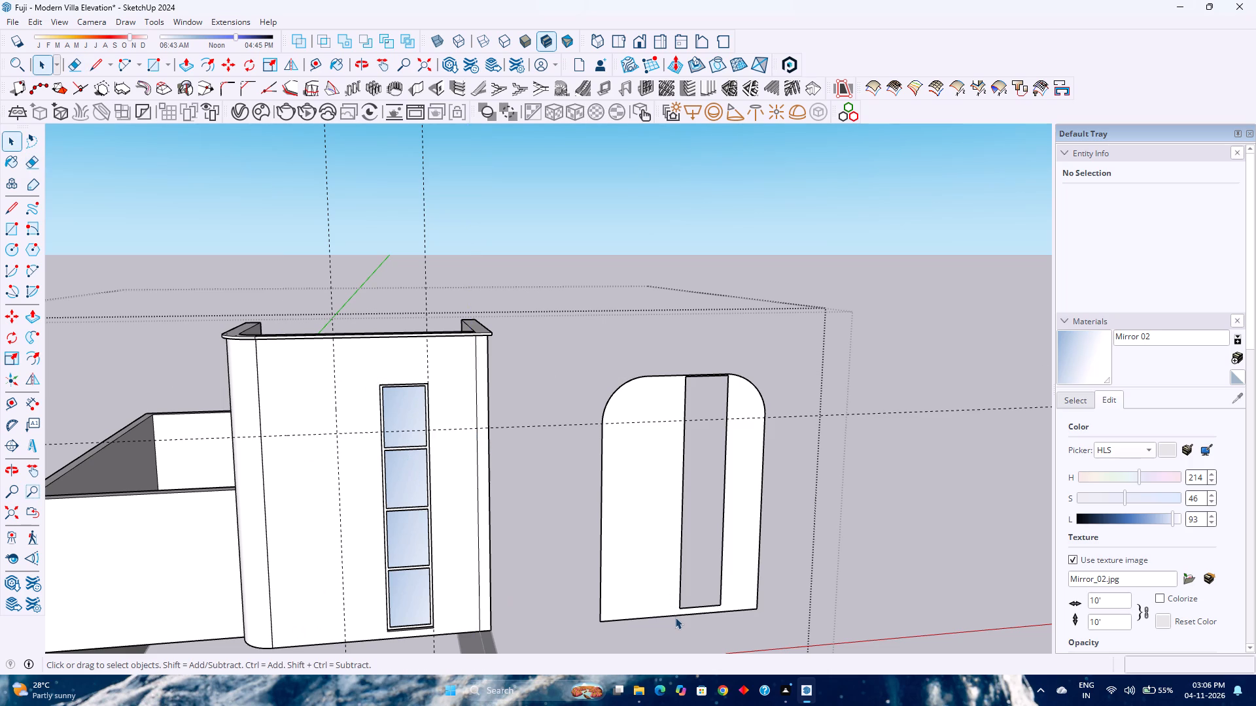
left_click(675, 617)
double_click(657, 603)
left_click(660, 614)
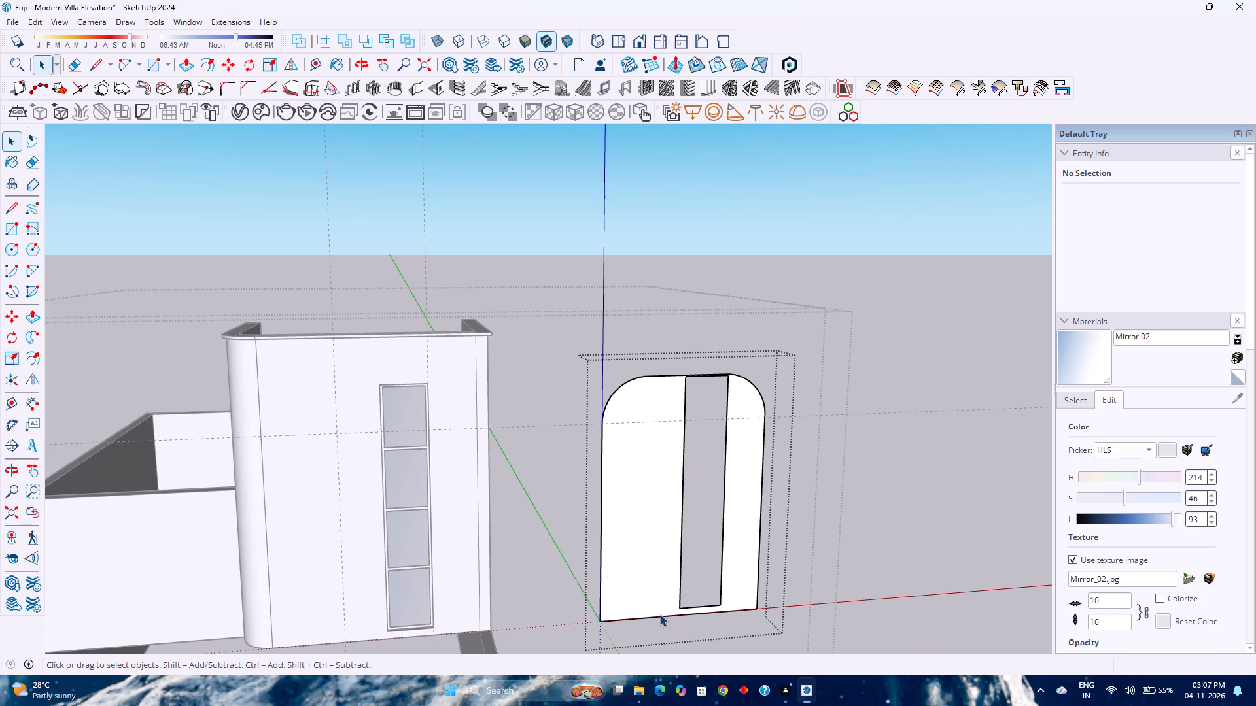
double_click(665, 617)
left_click(665, 617)
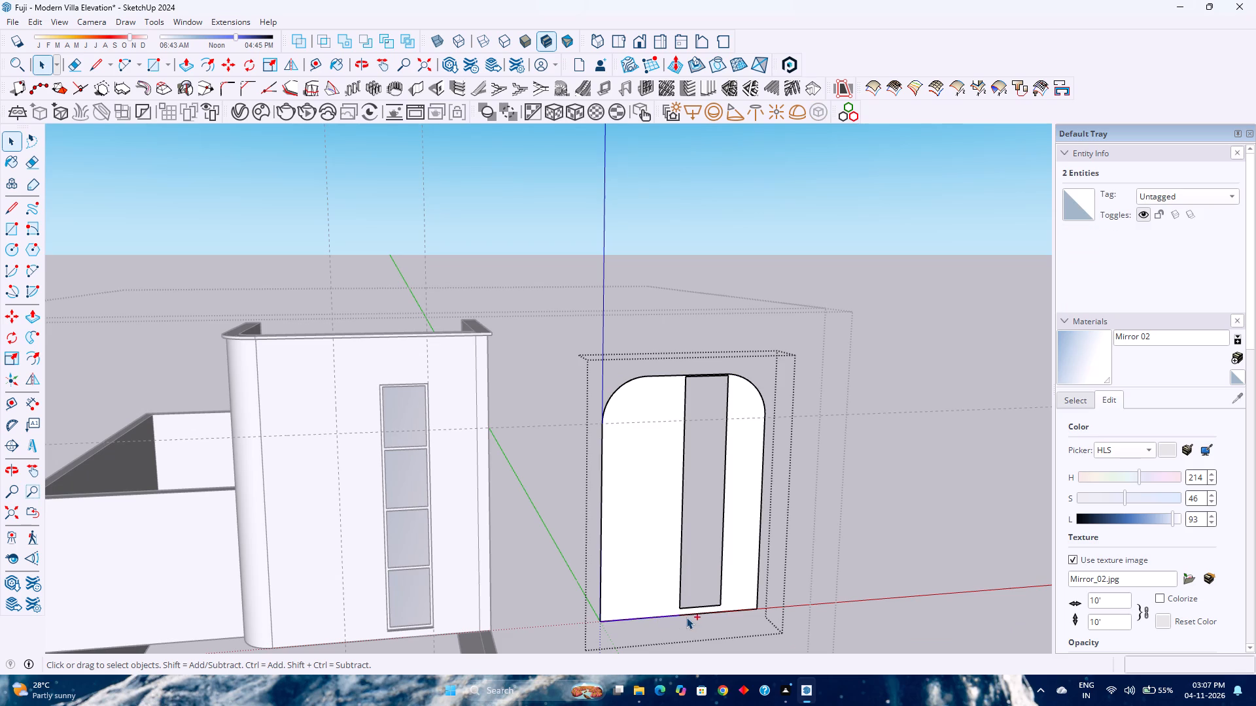
left_click(688, 616, "ctrl")
left_click(729, 611, "ctrl")
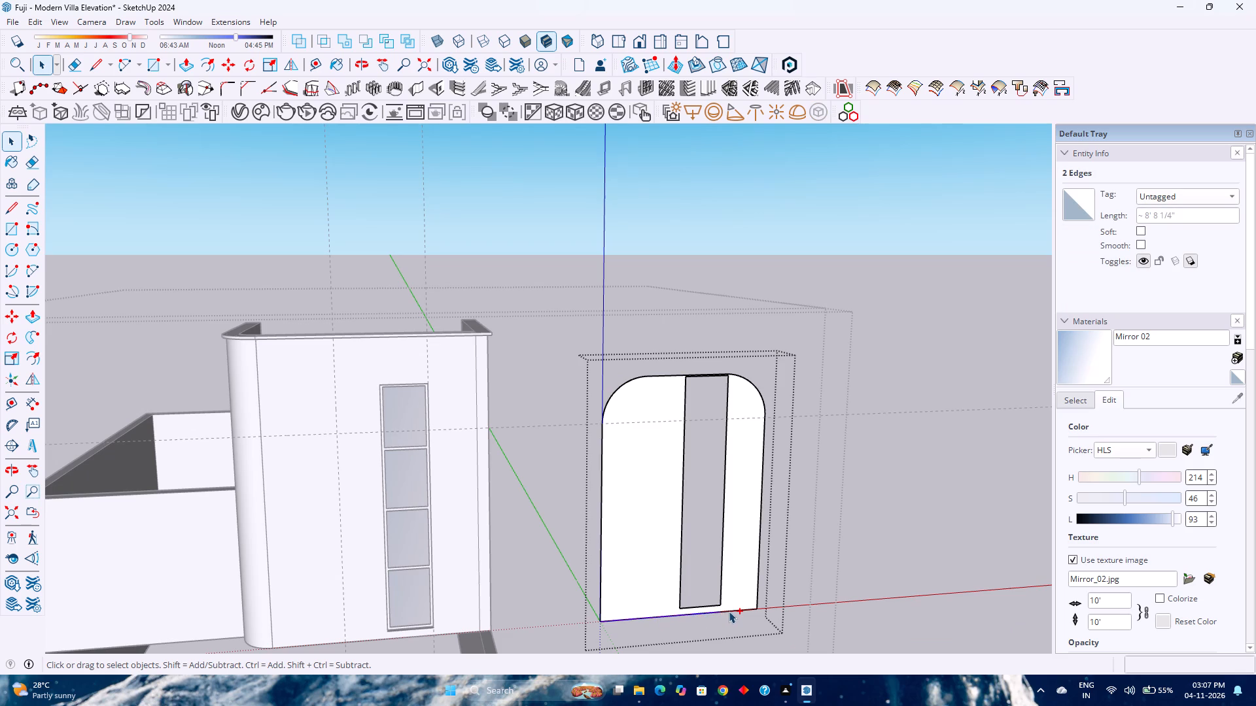
right_click(729, 611)
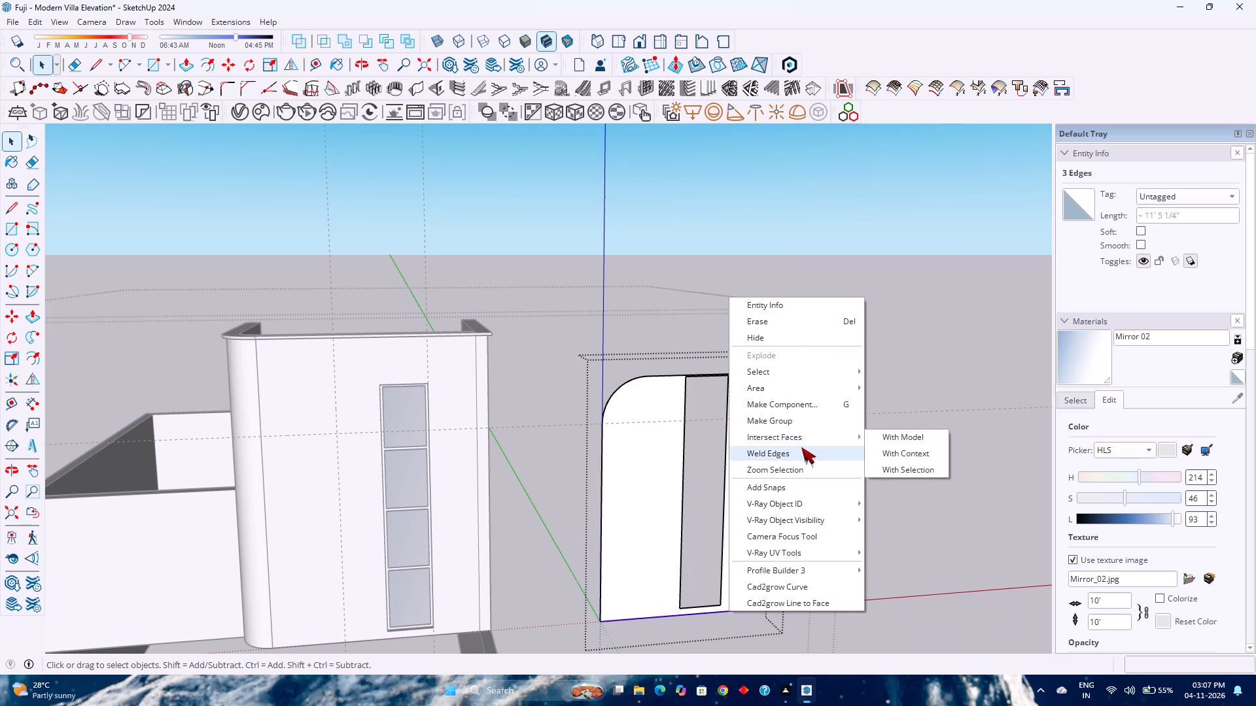
left_click(801, 447)
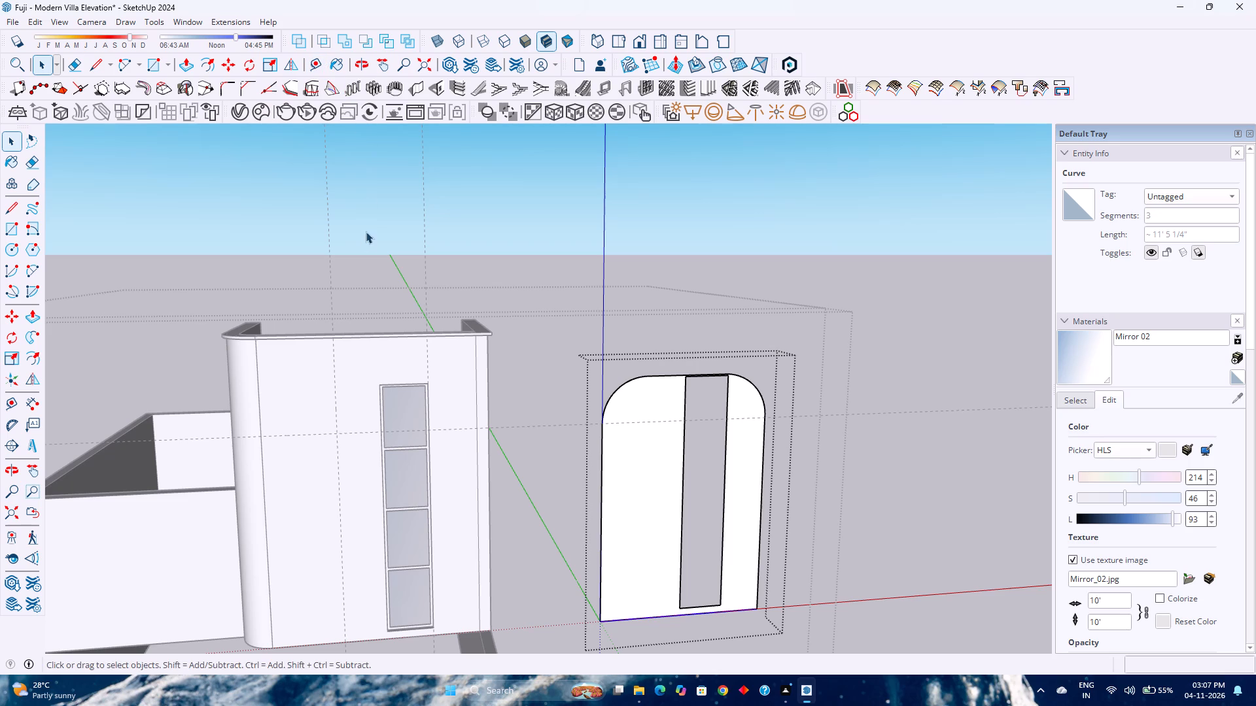
Copy the arch's welded bottom edge 6" upward along the blue axis.
key("m")
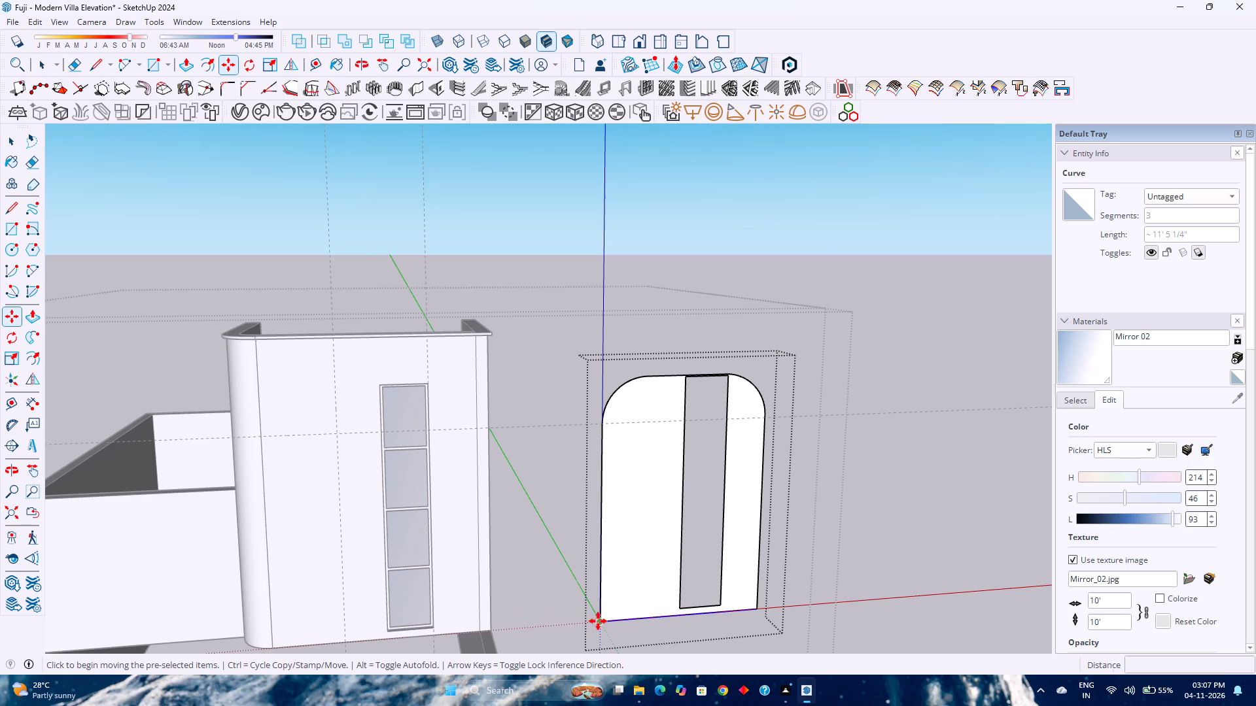
left_click(600, 621)
key("Up")
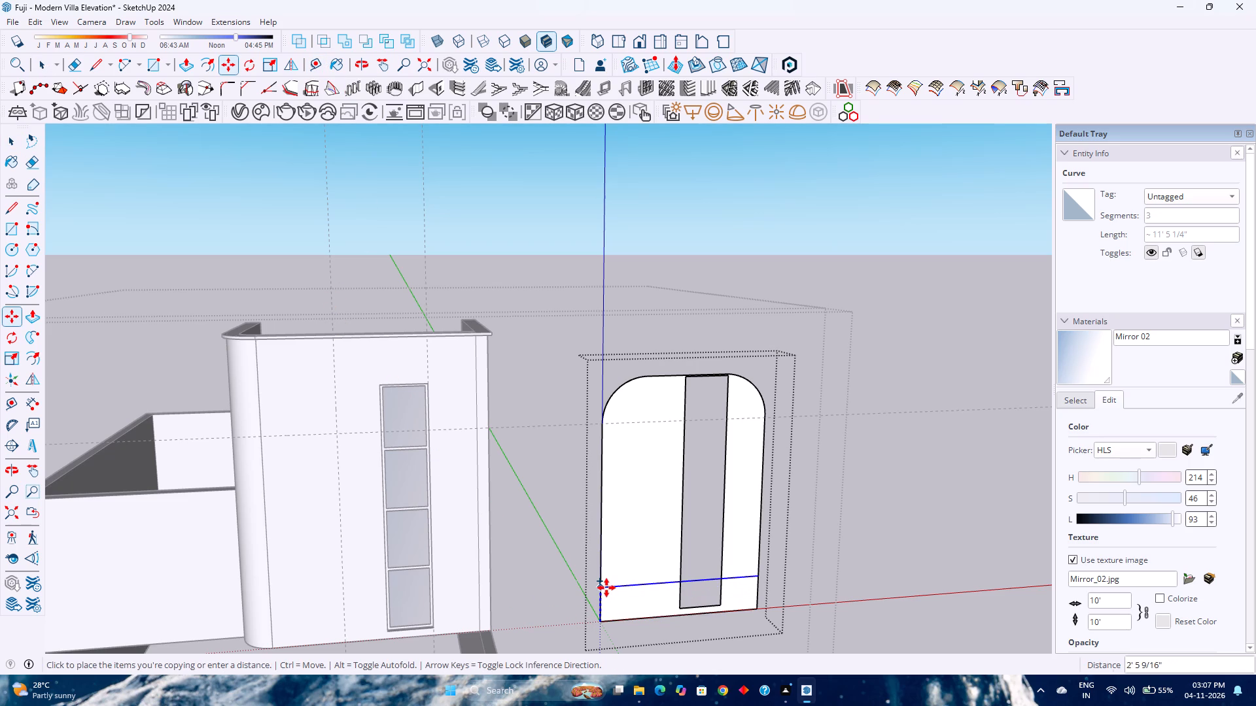
key("6")
key("Return")
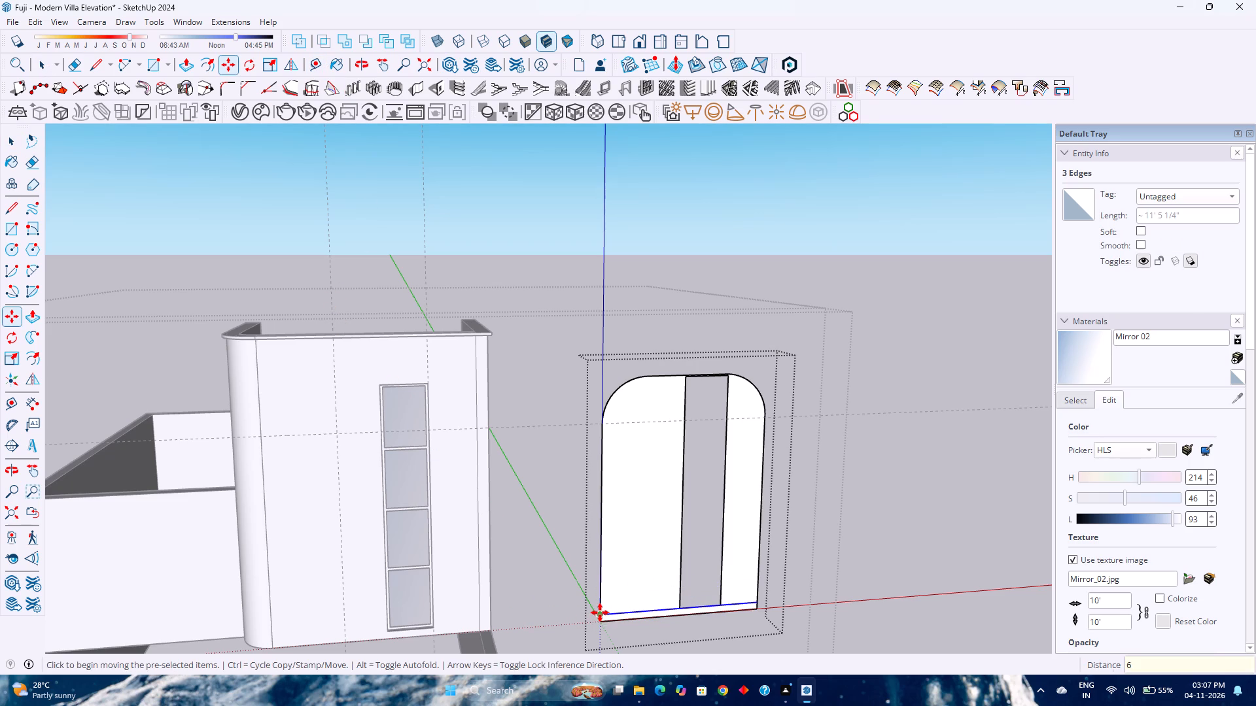
Copy the new horizontal line 0.25" upward to form a thin groove pair.
scroll(600, 613, "up", 8)
left_click(602, 616)
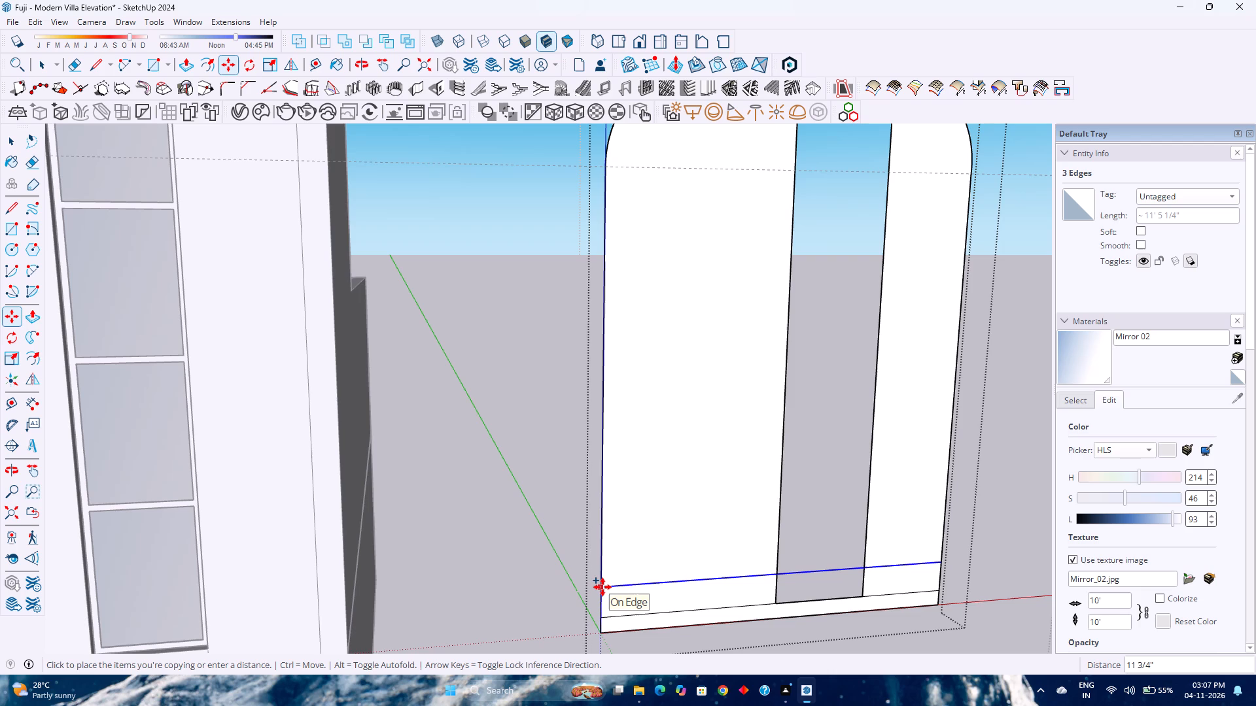
key("Up")
type("0.")
key("2")
key("5")
key("Return")
key("space")
Place a horizontal guide line 6" below the arch's top edge.
scroll(622, 622, "up", 5)
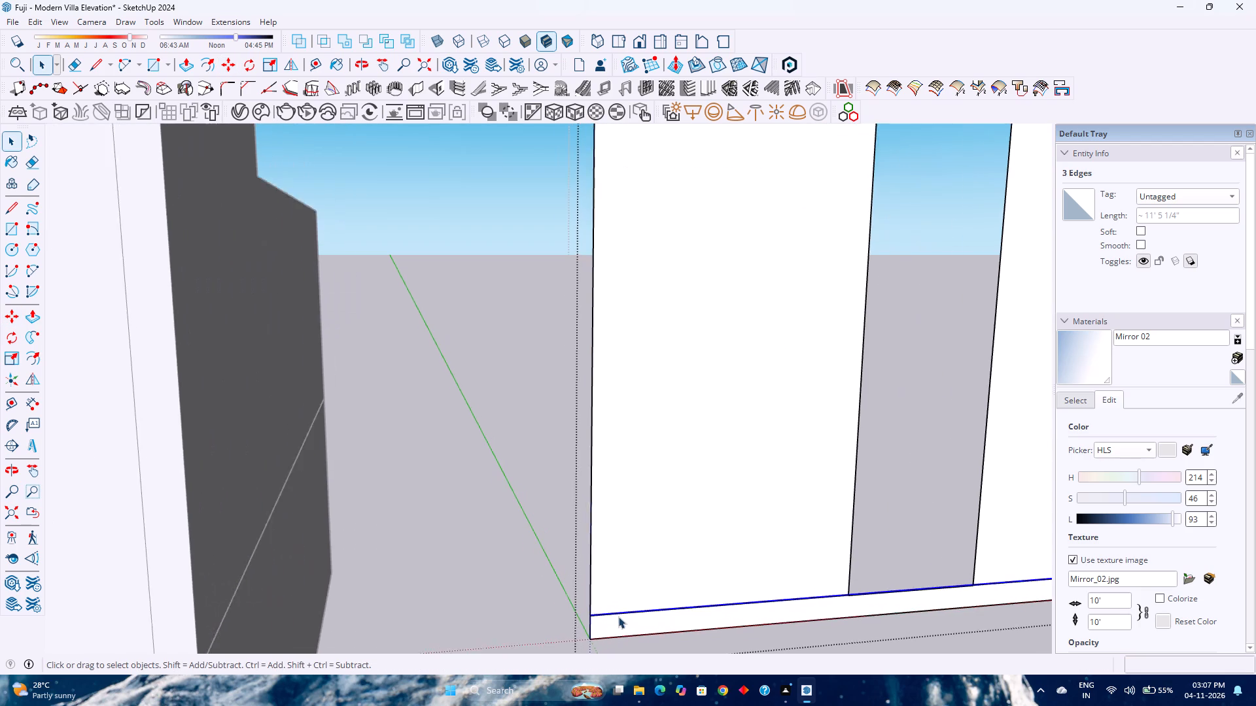
scroll(618, 616, "up", 2)
scroll(610, 606, "down", 8)
middle_click_drag(632, 472, 561, 586, "shift")
middle_click(551, 598)
scroll(538, 576, "down", 4)
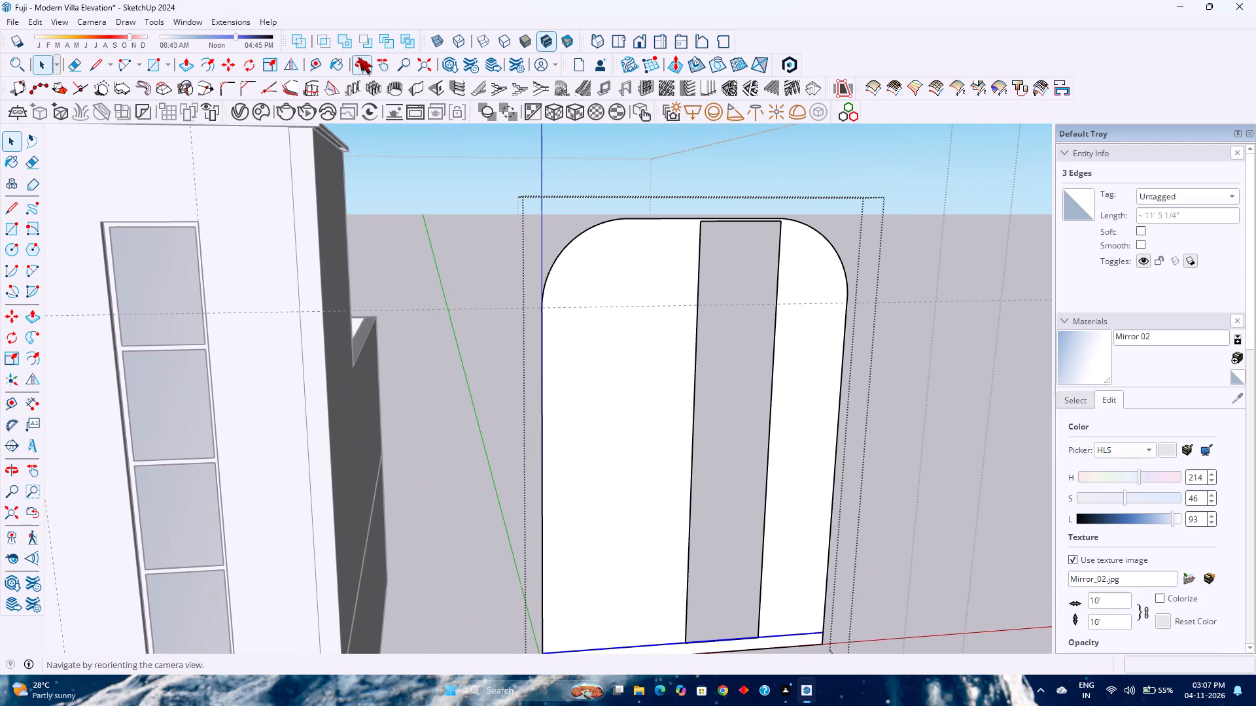
left_click(323, 65)
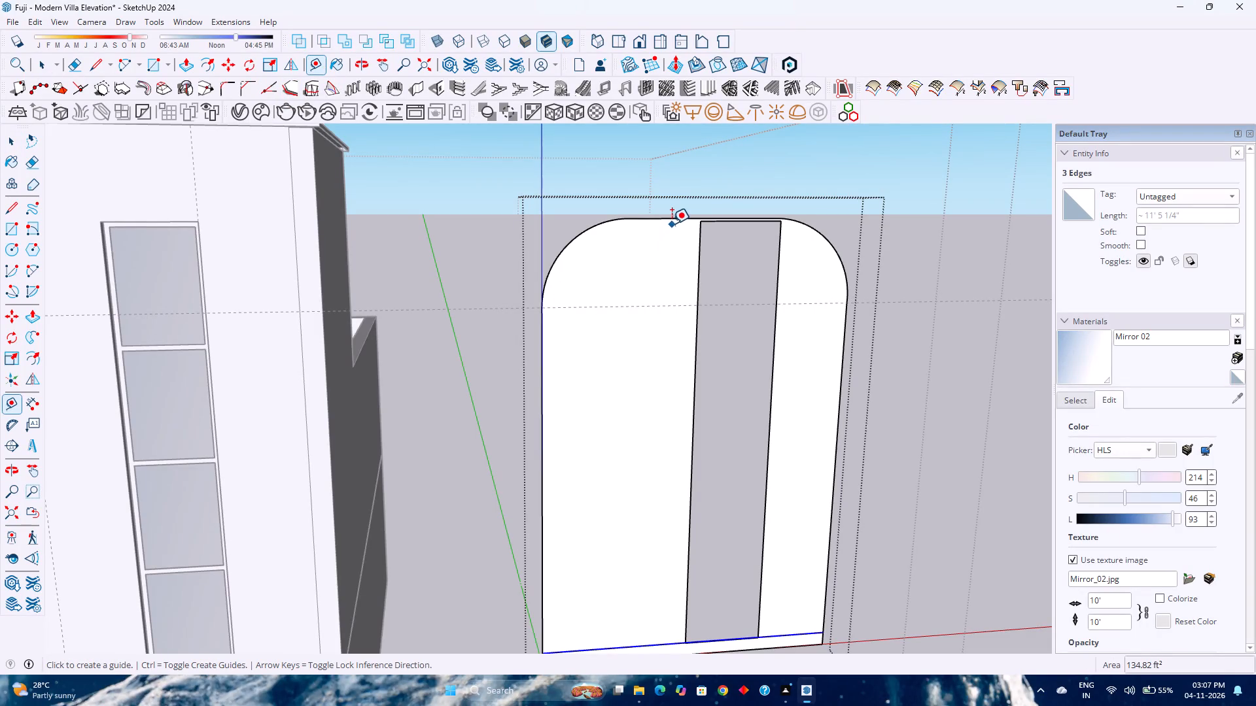
left_click(672, 222)
key("6")
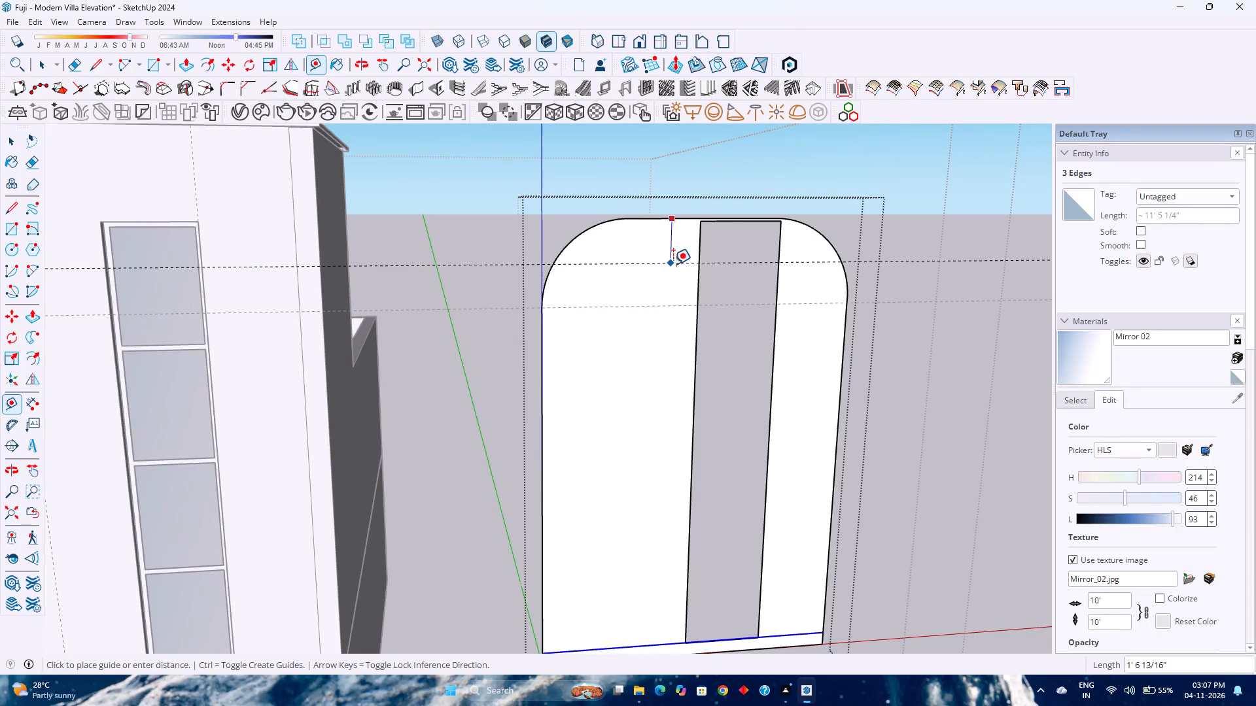
key("Return")
Copy the groove line pair 15' 10 3/4" straight up to the guide near the arch's top.
middle_click_drag(709, 320, 633, 314)
middle_click(633, 314)
scroll(642, 314, "down", 3)
middle_click_drag(609, 332, 637, 349)
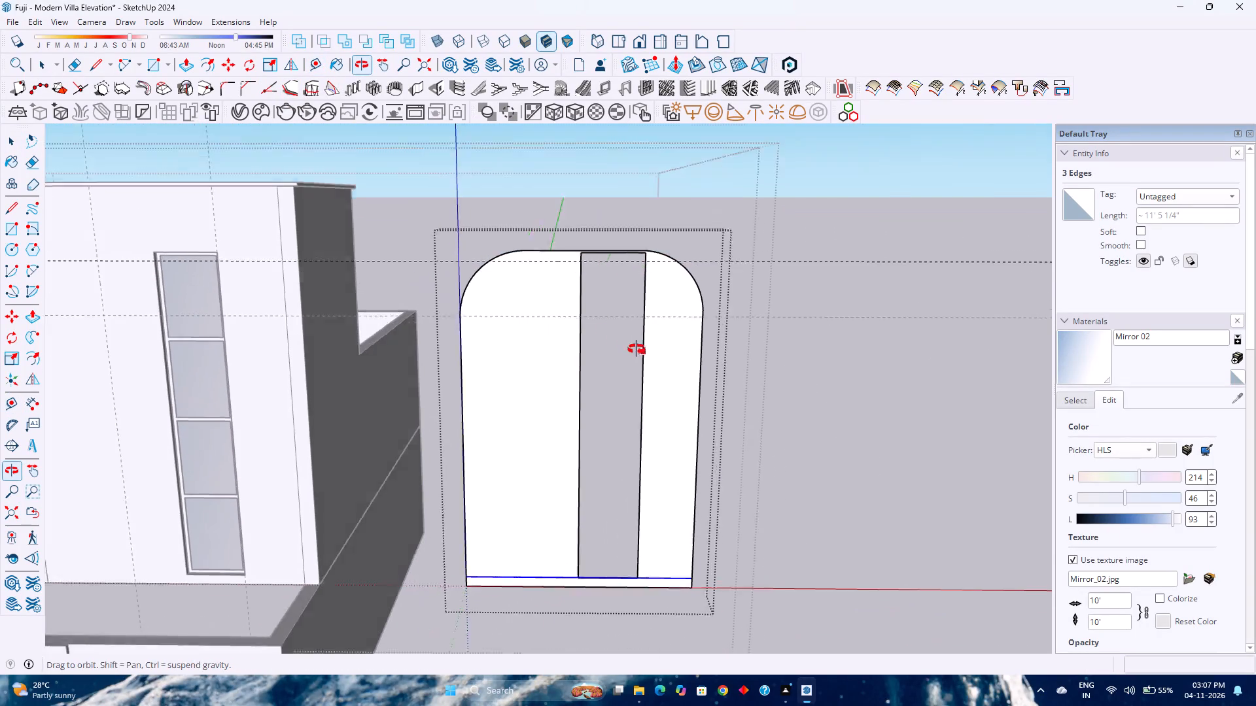
middle_click_drag(637, 349, 646, 354)
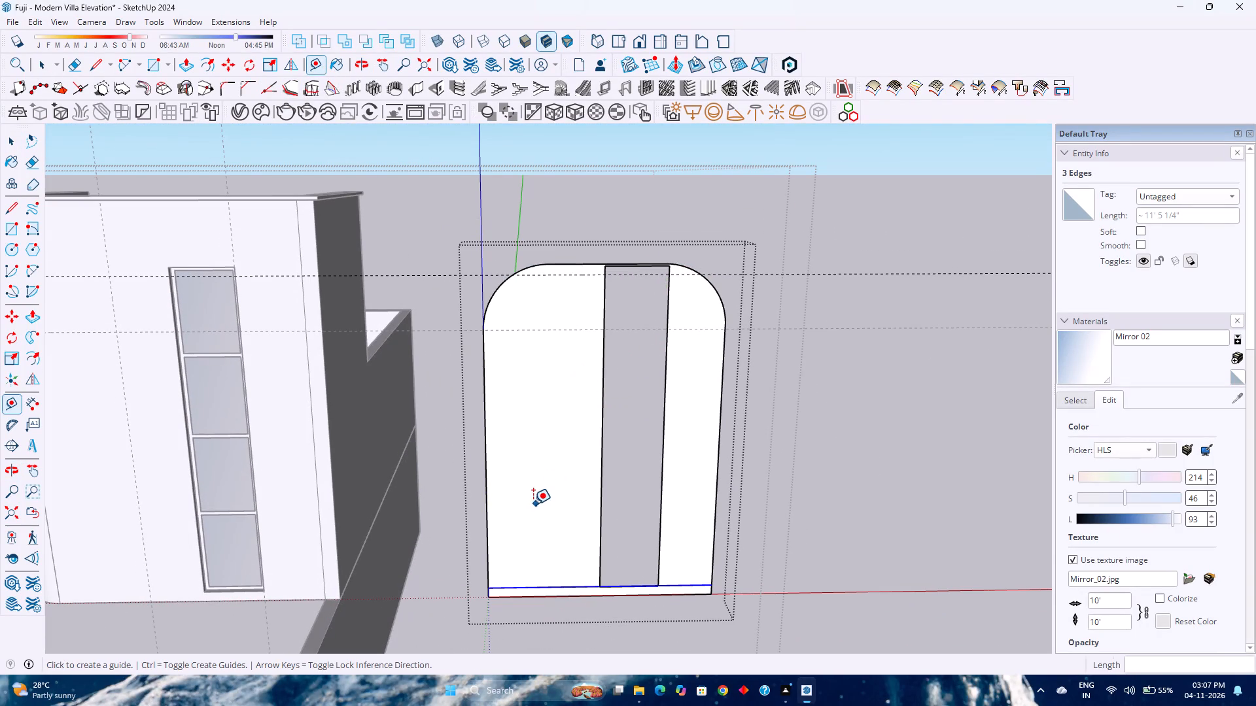
key("space")
scroll(501, 584, "up", 12)
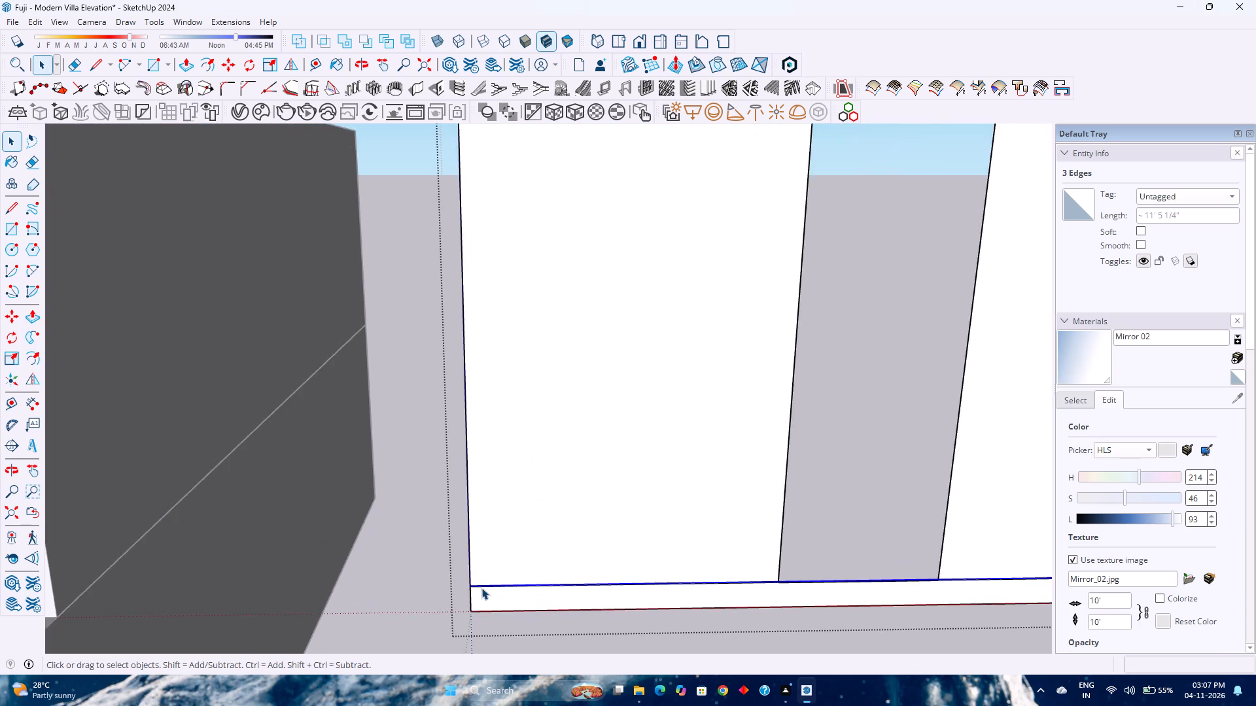
scroll(481, 588, "up", 7)
left_click(480, 586, "ctrl")
key("m")
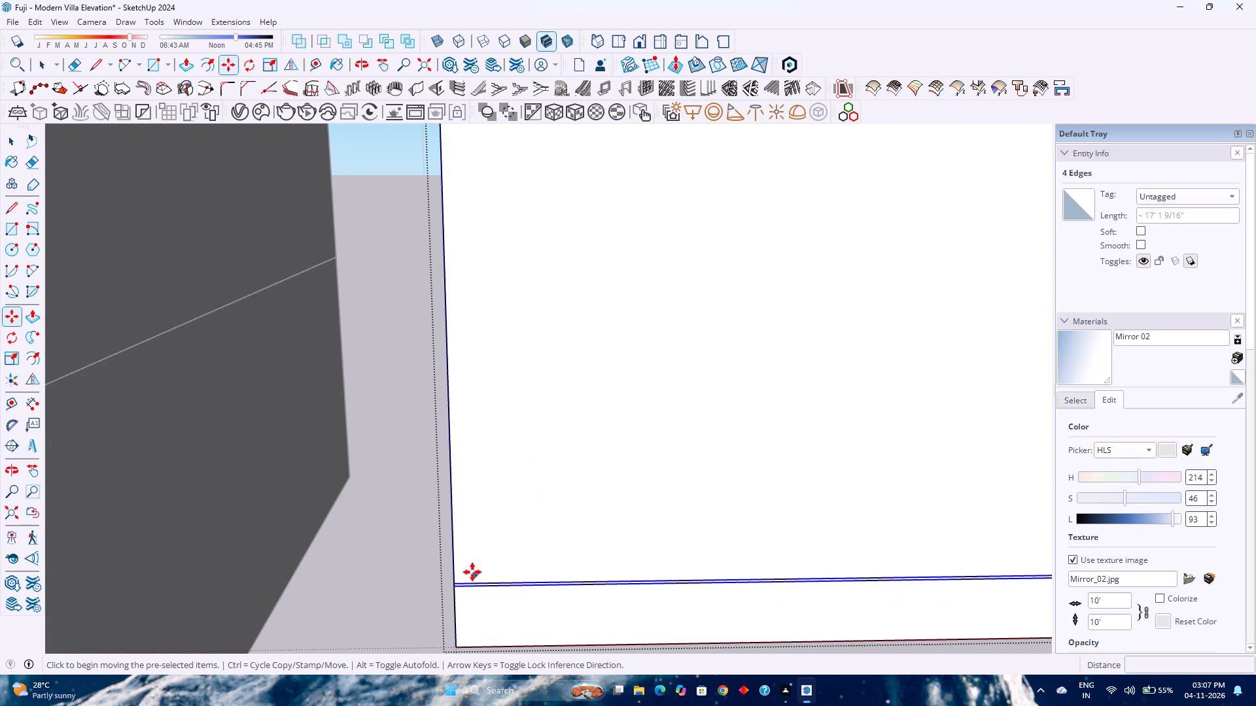
left_click(457, 581)
scroll(428, 456, "down", 4)
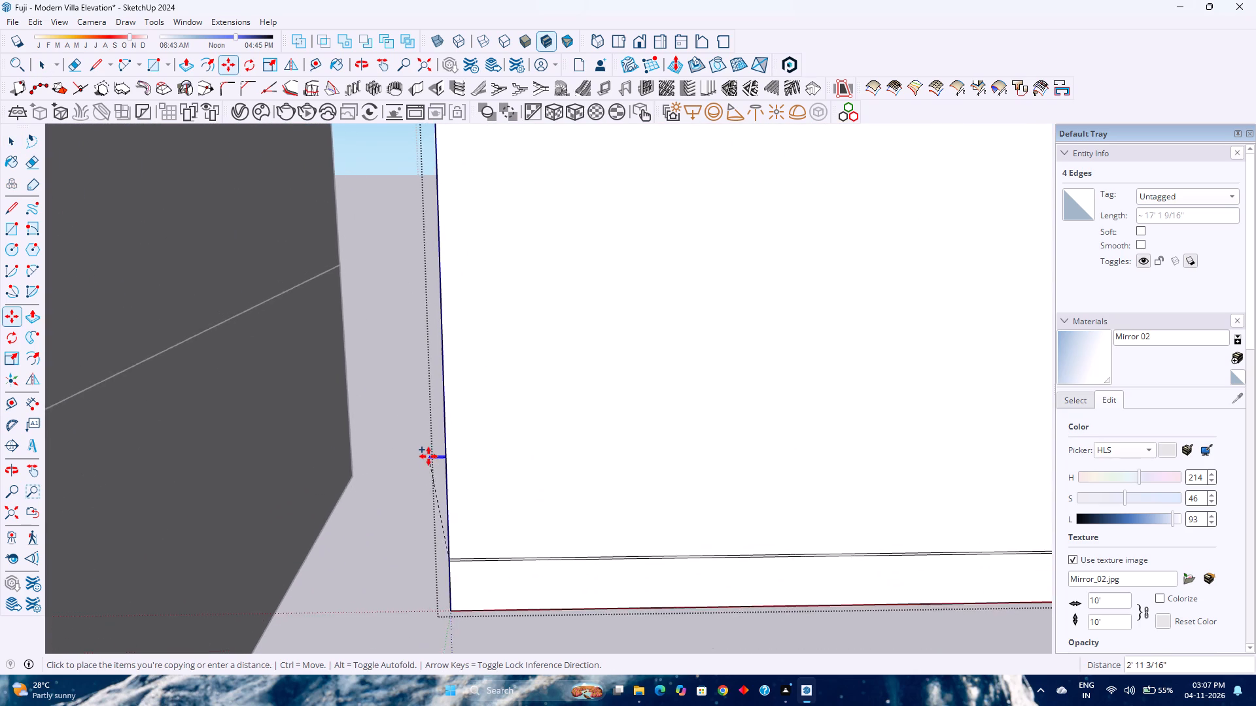
scroll(428, 456, "down", 3)
key("Up")
scroll(449, 439, "down", 10)
middle_click_drag(461, 436, 523, 574, "shift")
middle_click(523, 574, "shift")
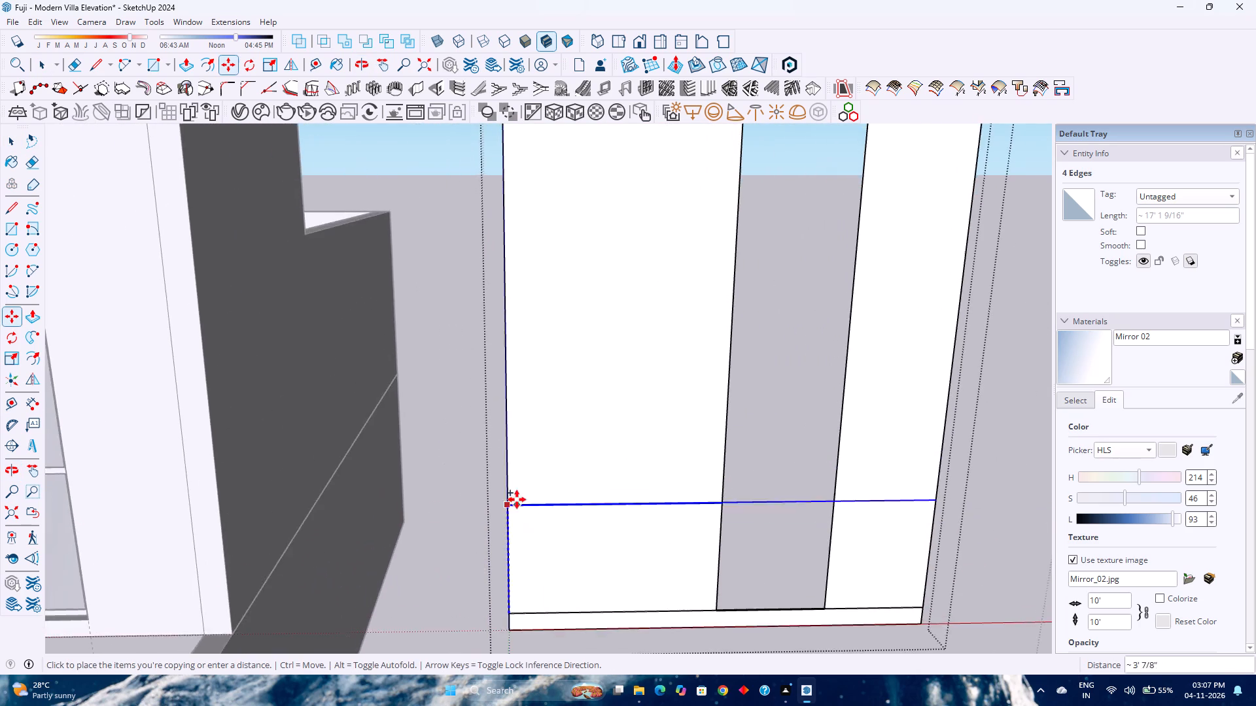
scroll(515, 492, "down", 5)
middle_click_drag(530, 346, 550, 480, "shift")
middle_click(550, 480, "shift")
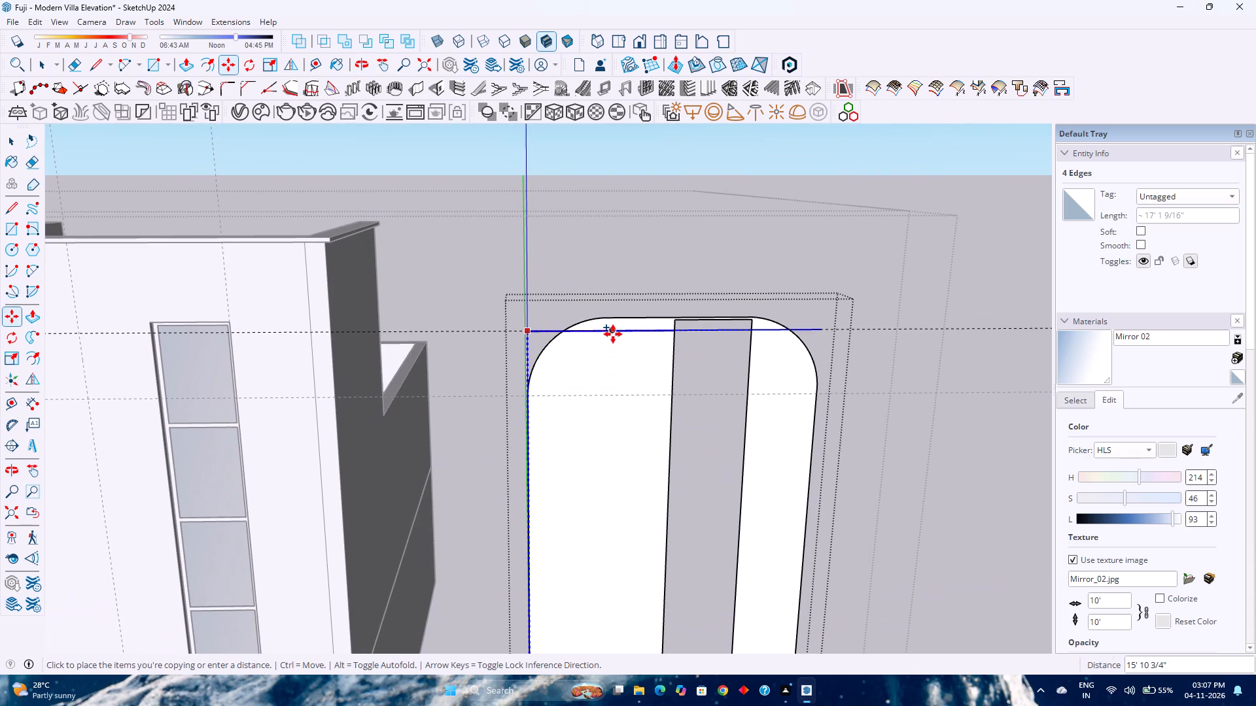
scroll(613, 334, "up", 16)
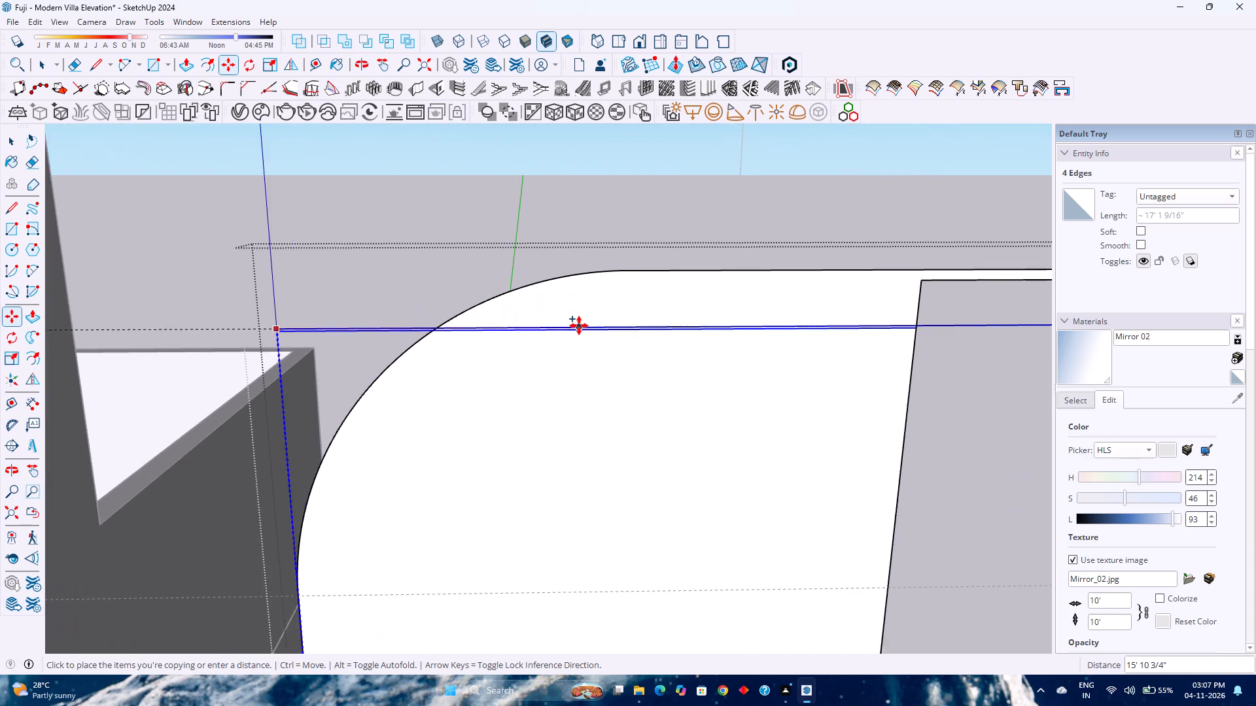
scroll(579, 326, "up", 2)
left_click(579, 326)
Divide the copied groove distance into 30 equal intervals to fill the arch with evenly spaced grooves.
scroll(525, 362, "down", 8)
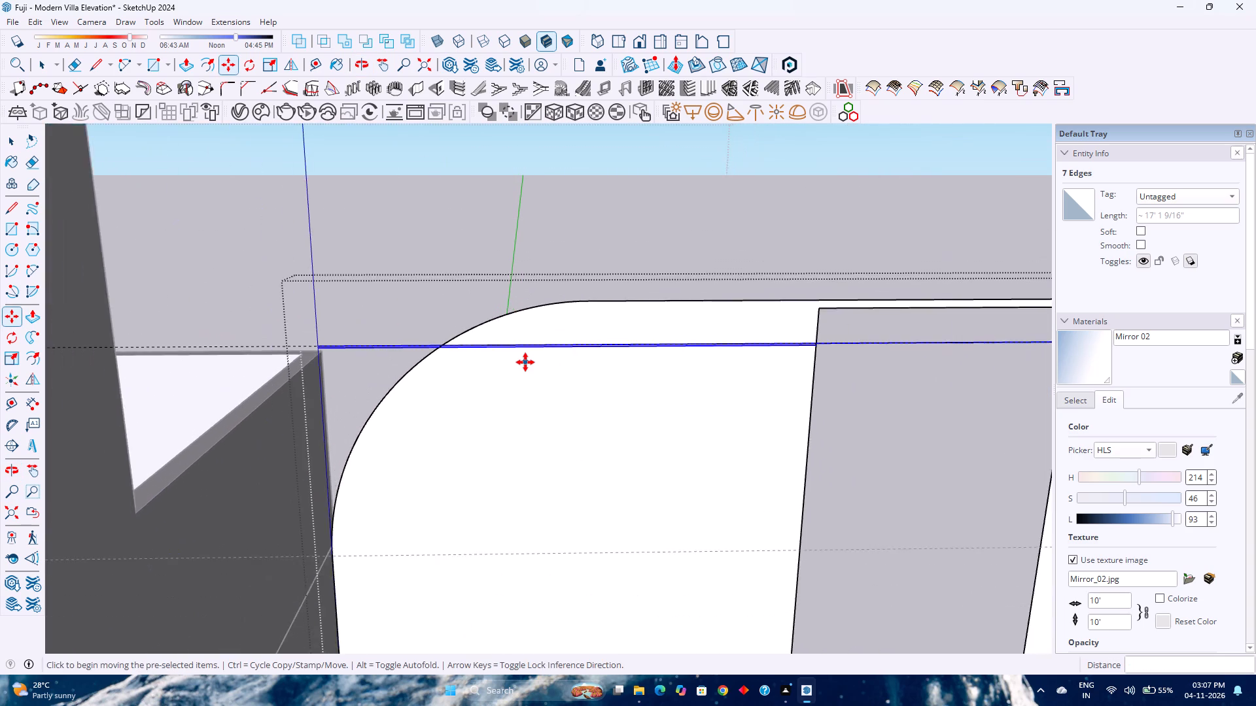
scroll(525, 362, "down", 7)
type("/30")
key("Return")
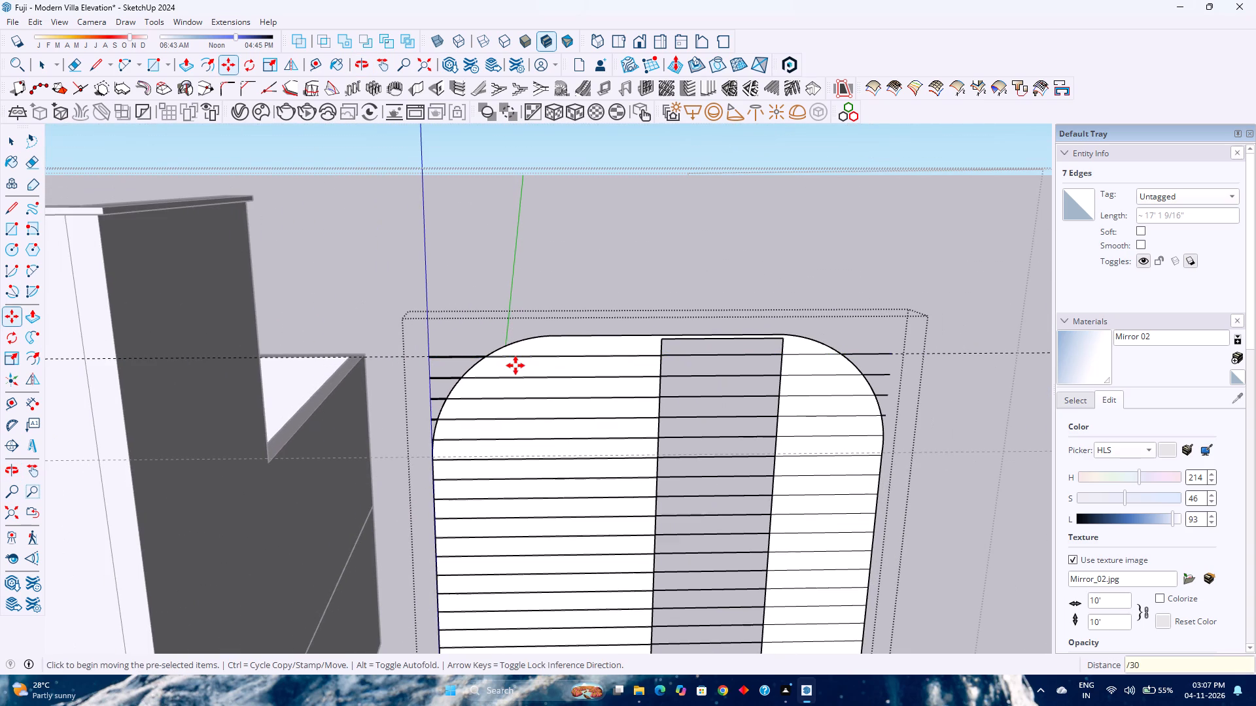
Erase the groove line segments that cross the window opening along its full height.
key("e")
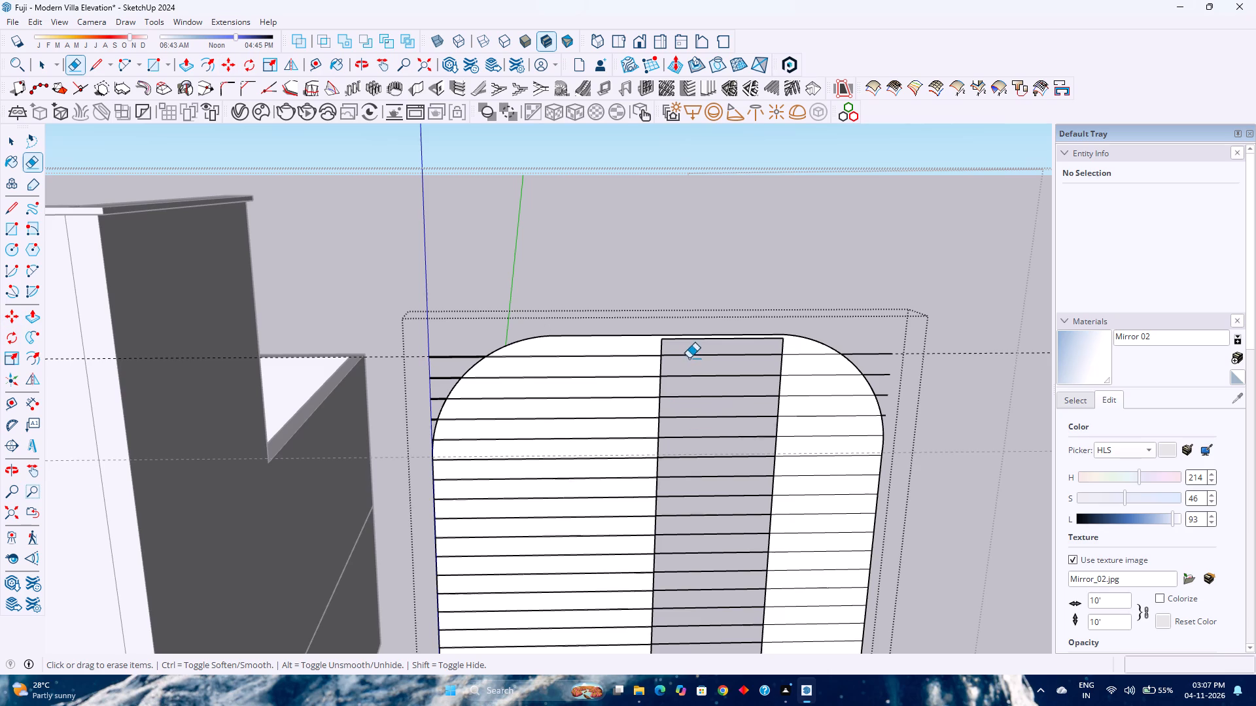
left_click_drag(693, 355, 680, 529)
scroll(706, 477, "down", 5)
middle_click_drag(682, 552, 718, 369, "shift")
middle_click(718, 369, "shift")
left_click_drag(741, 316, 723, 592)
scroll(721, 526, "down", 1)
middle_click_drag(720, 462, 730, 565, "shift")
Erase the groove line ends that stick out beyond the arch's left rounded corner.
scroll(558, 386, "up", 4)
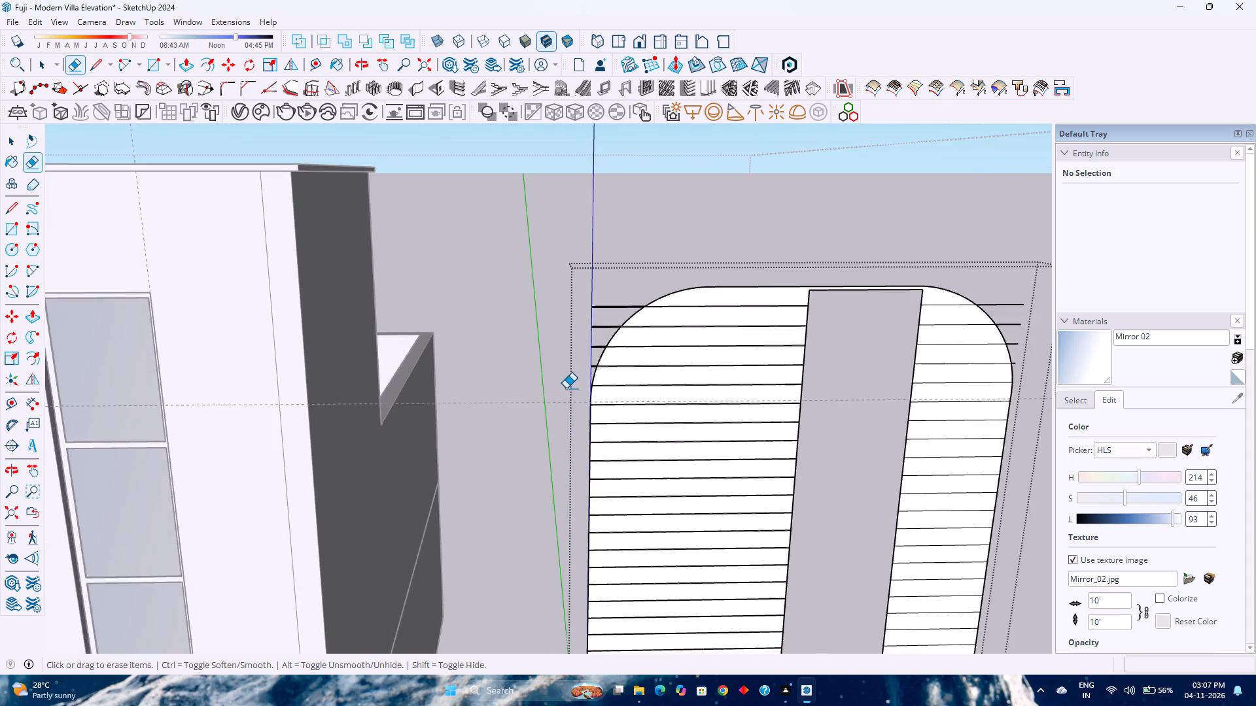
scroll(566, 388, "up", 18)
left_click_drag(621, 386, 621, 384)
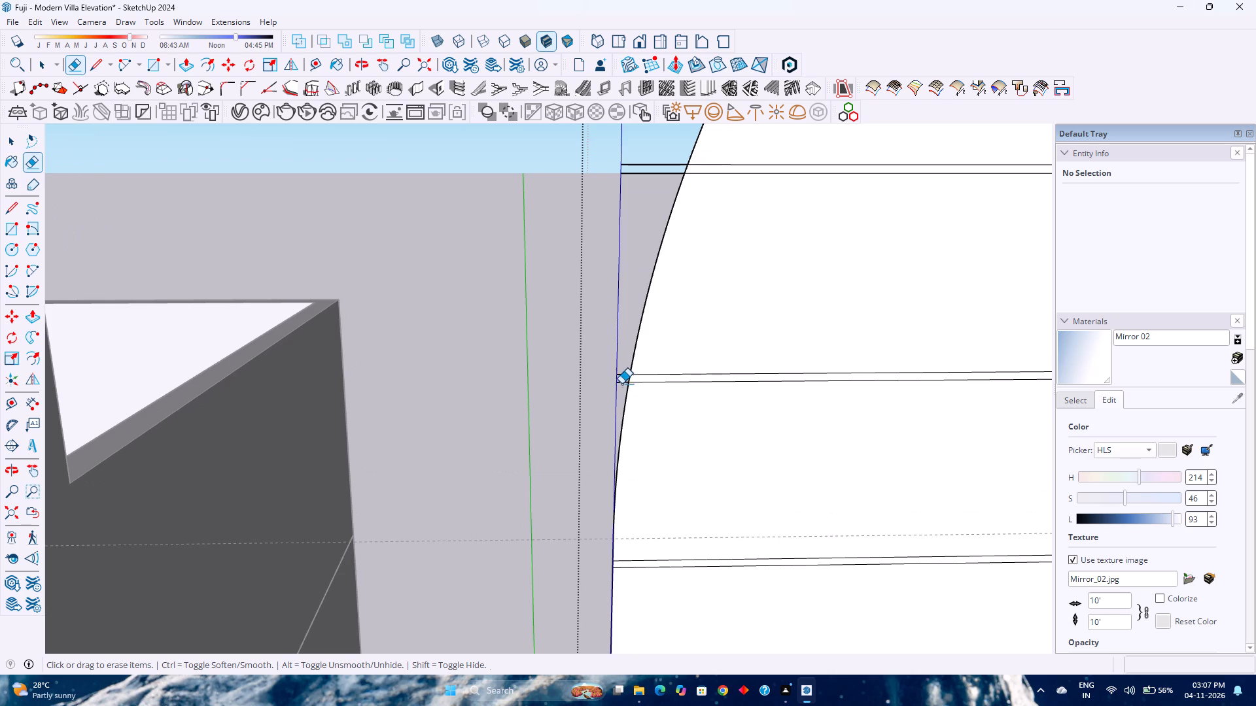
left_click_drag(621, 384, 620, 368)
scroll(615, 365, "down", 8)
middle_click_drag(616, 316, 608, 416, "shift")
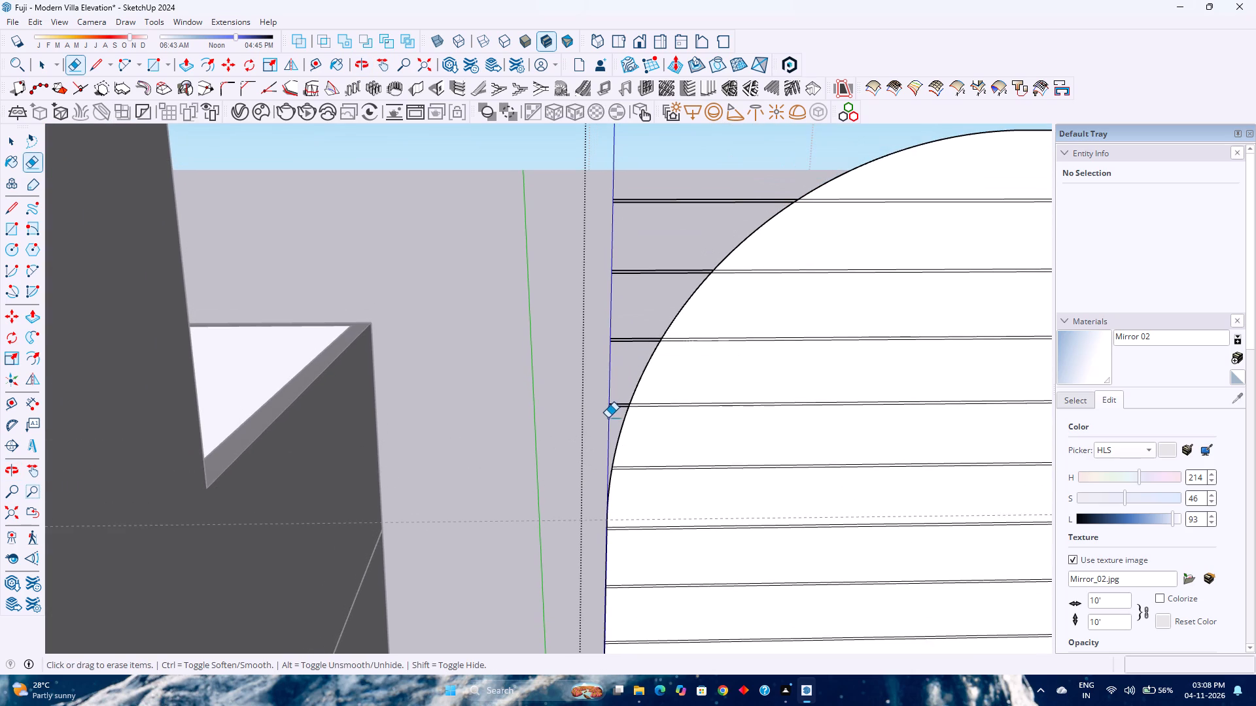
left_click_drag(608, 420, 758, 192)
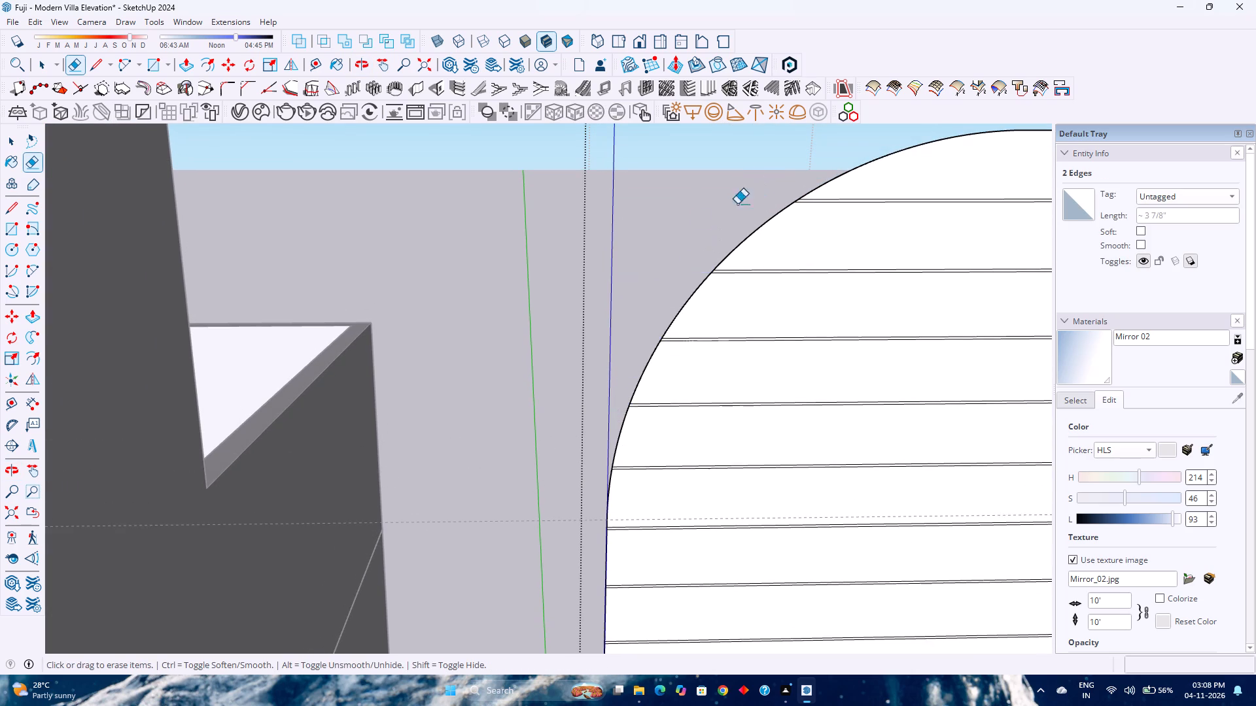
scroll(674, 242, "down", 10)
middle_click_drag(680, 277, 502, 290, "shift")
middle_click_drag(495, 291, 489, 292, "shift")
scroll(478, 294, "down", 4)
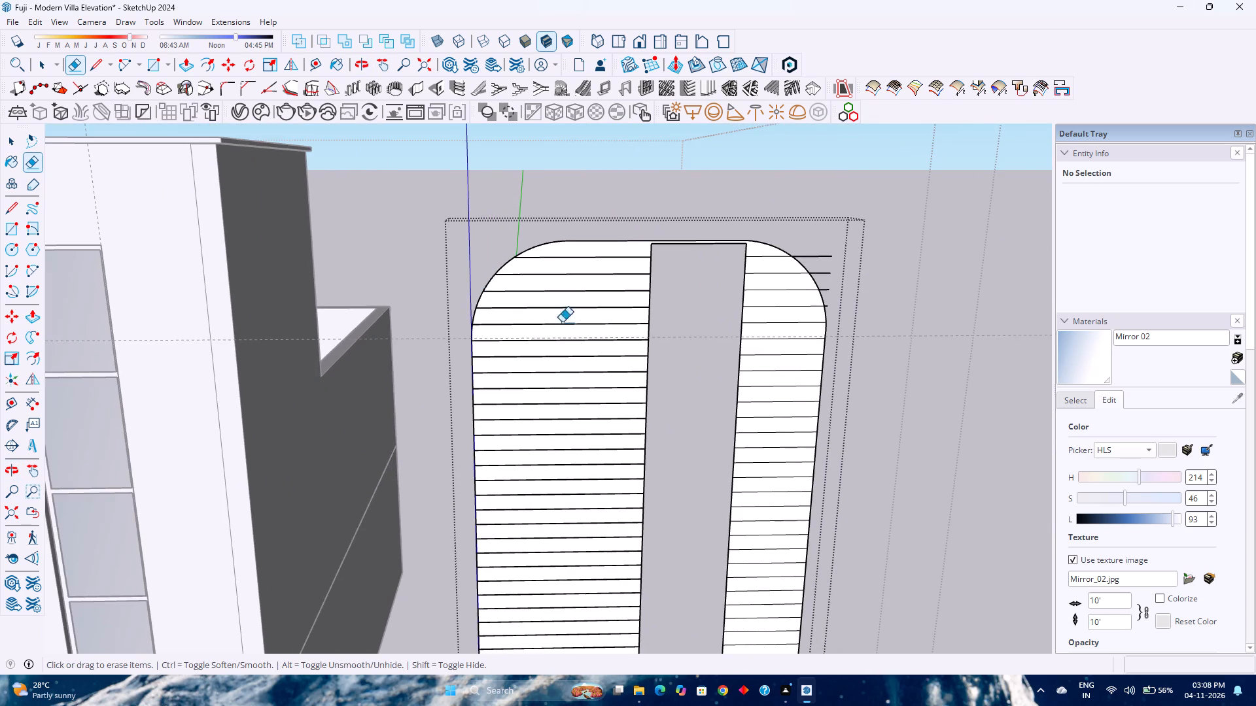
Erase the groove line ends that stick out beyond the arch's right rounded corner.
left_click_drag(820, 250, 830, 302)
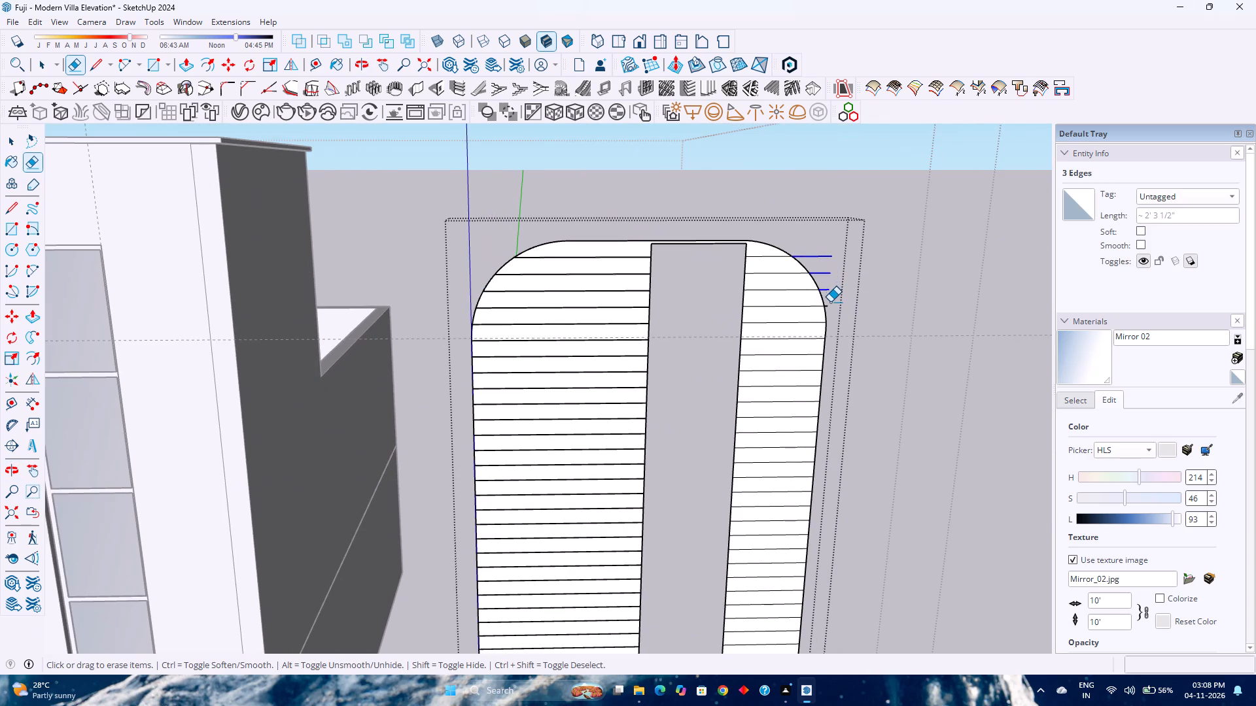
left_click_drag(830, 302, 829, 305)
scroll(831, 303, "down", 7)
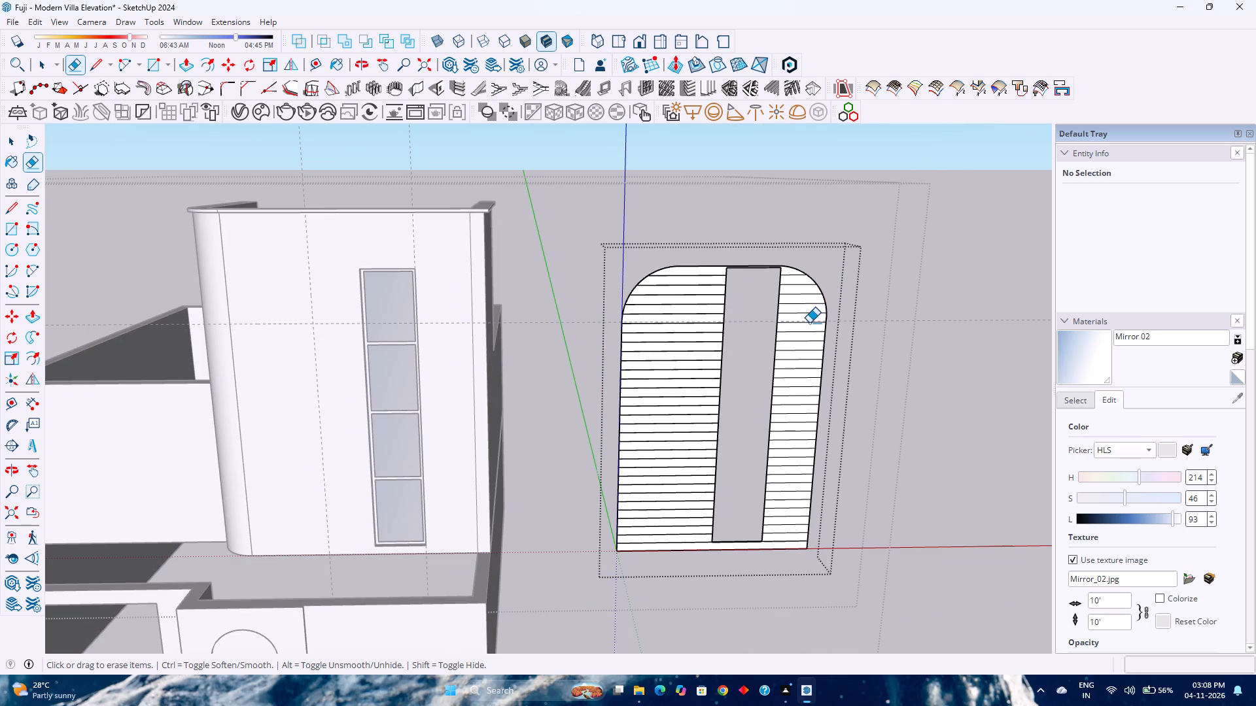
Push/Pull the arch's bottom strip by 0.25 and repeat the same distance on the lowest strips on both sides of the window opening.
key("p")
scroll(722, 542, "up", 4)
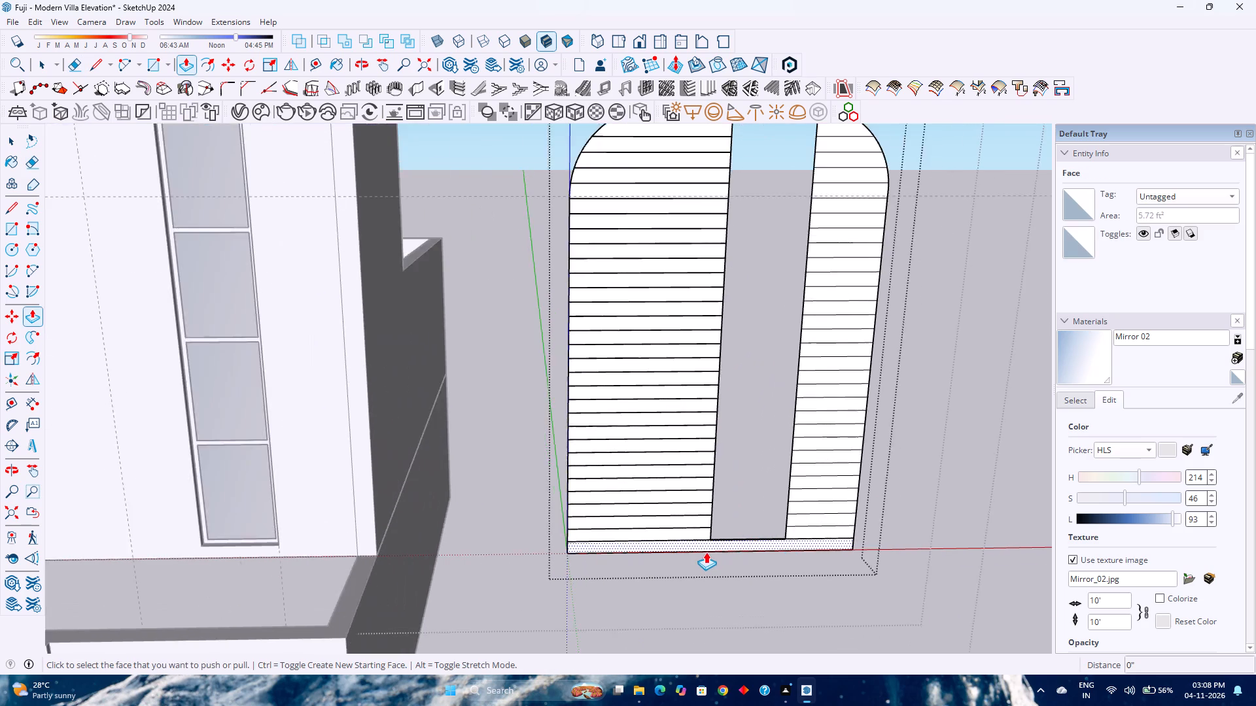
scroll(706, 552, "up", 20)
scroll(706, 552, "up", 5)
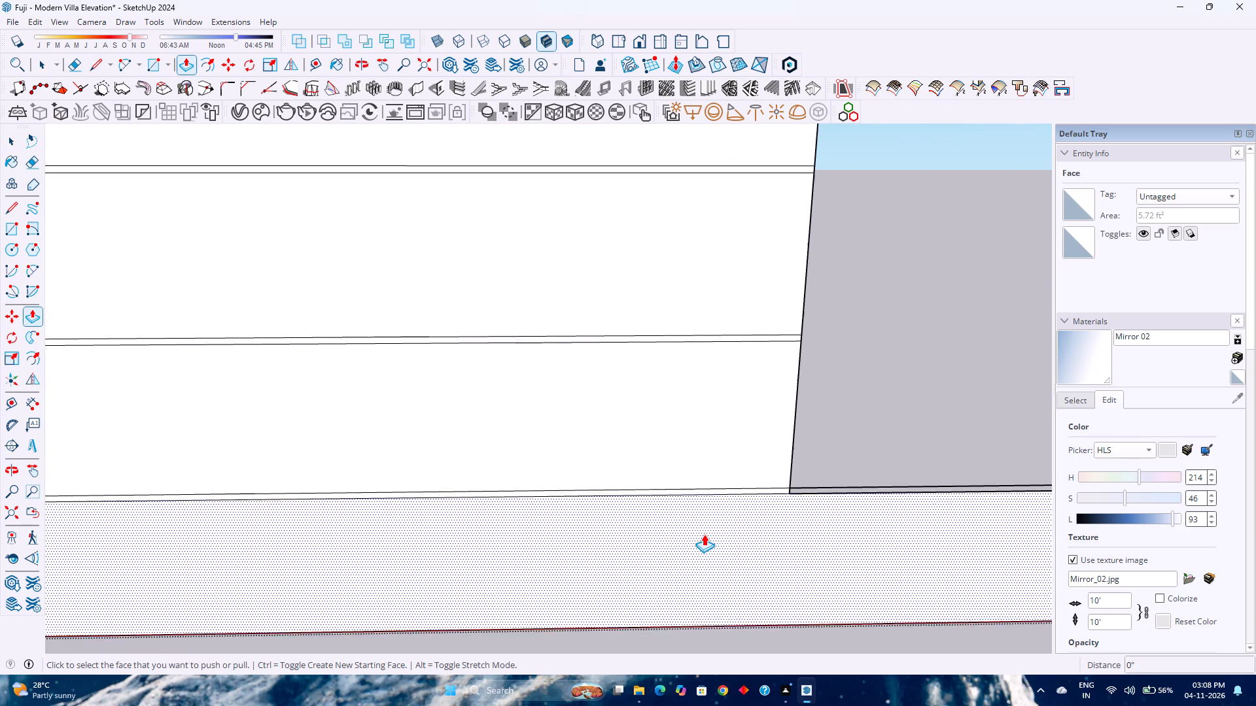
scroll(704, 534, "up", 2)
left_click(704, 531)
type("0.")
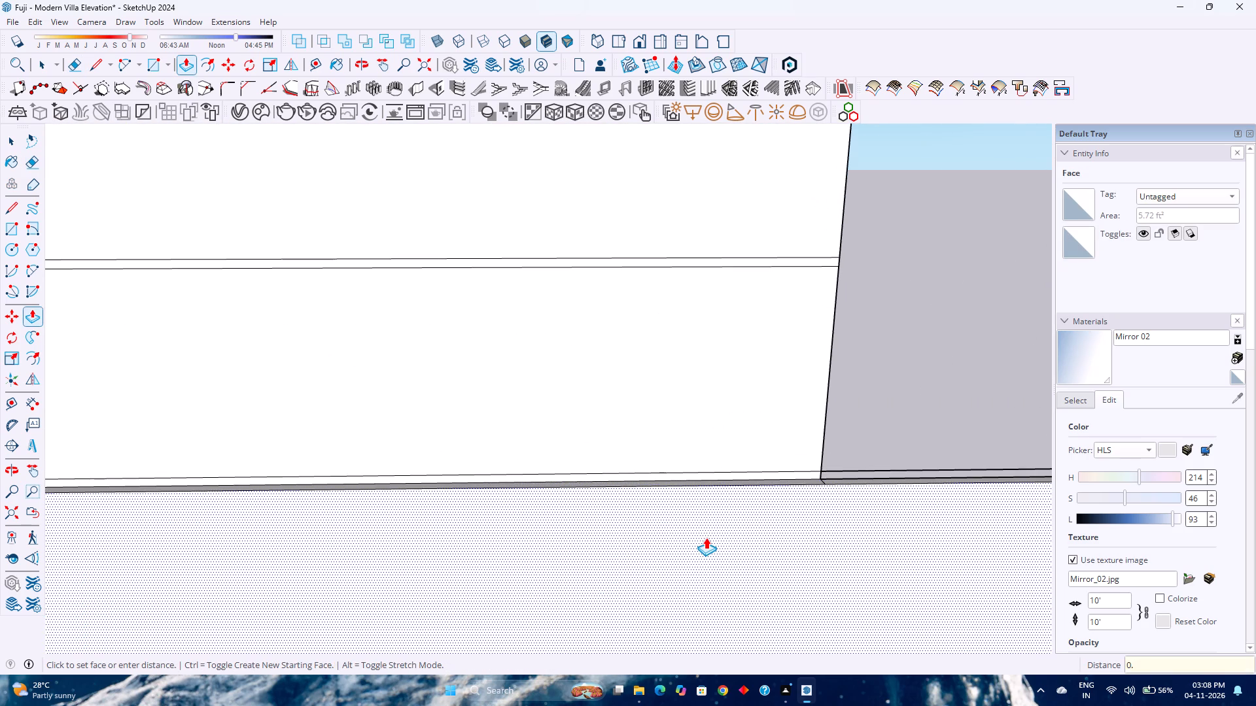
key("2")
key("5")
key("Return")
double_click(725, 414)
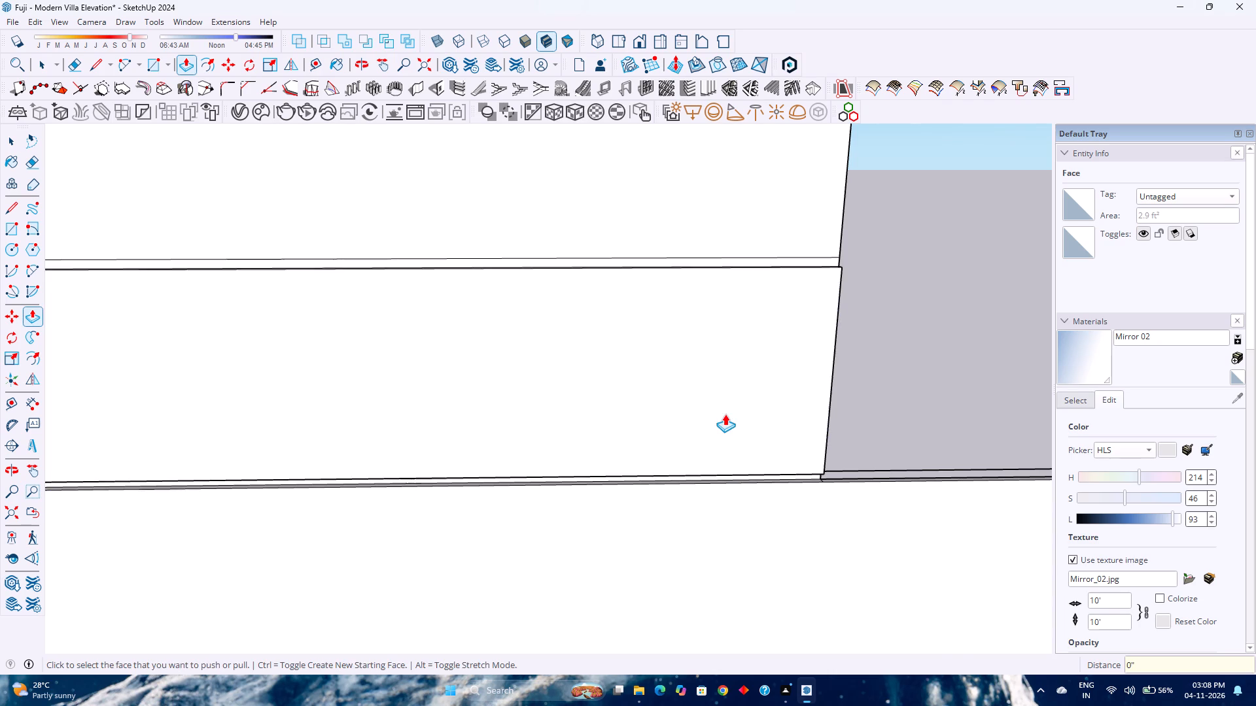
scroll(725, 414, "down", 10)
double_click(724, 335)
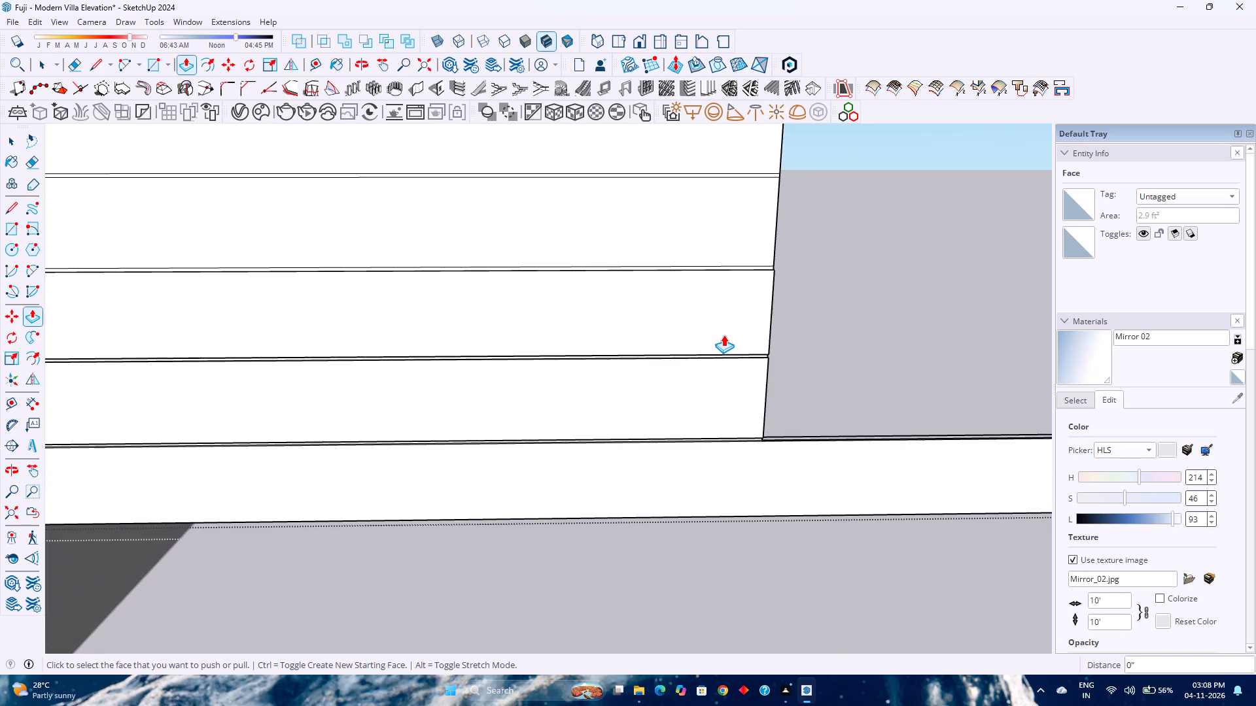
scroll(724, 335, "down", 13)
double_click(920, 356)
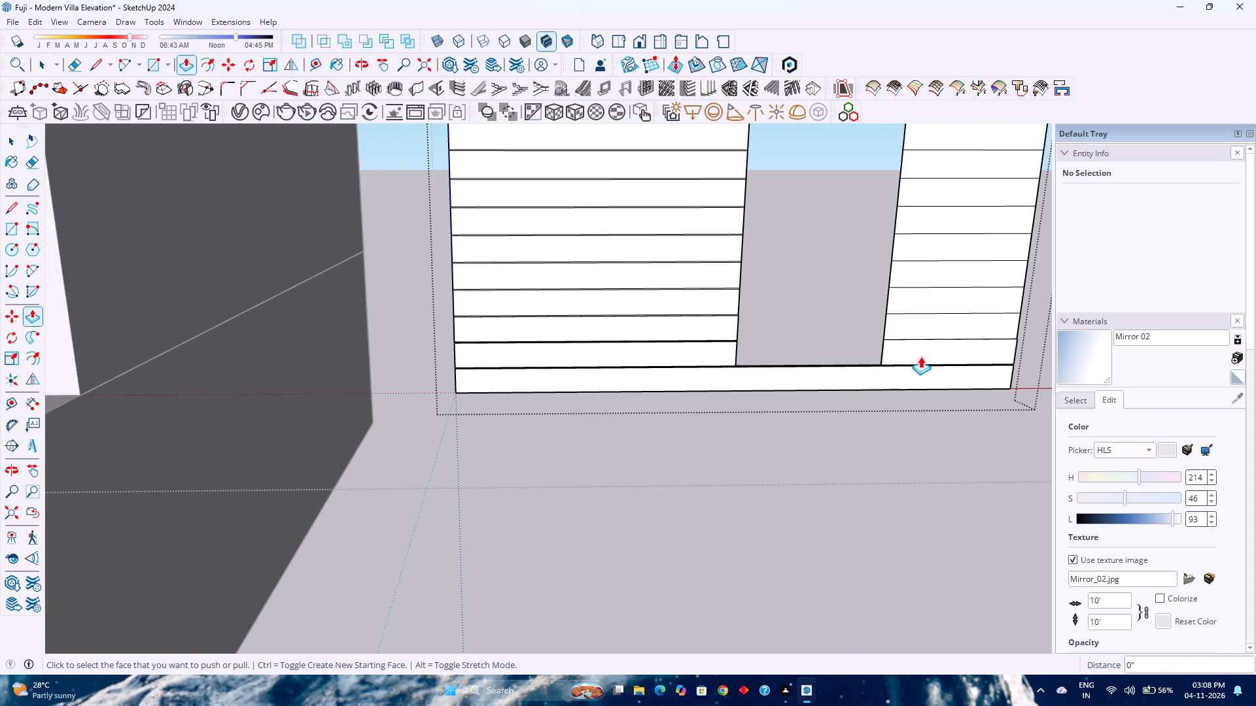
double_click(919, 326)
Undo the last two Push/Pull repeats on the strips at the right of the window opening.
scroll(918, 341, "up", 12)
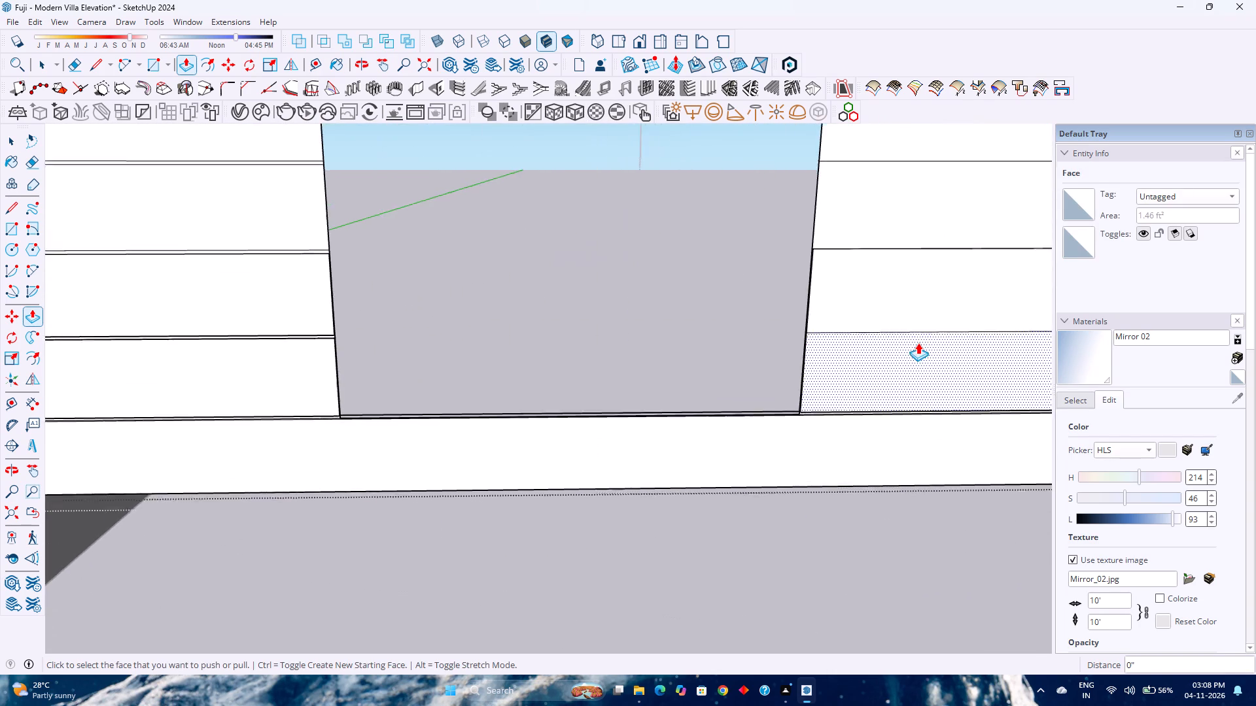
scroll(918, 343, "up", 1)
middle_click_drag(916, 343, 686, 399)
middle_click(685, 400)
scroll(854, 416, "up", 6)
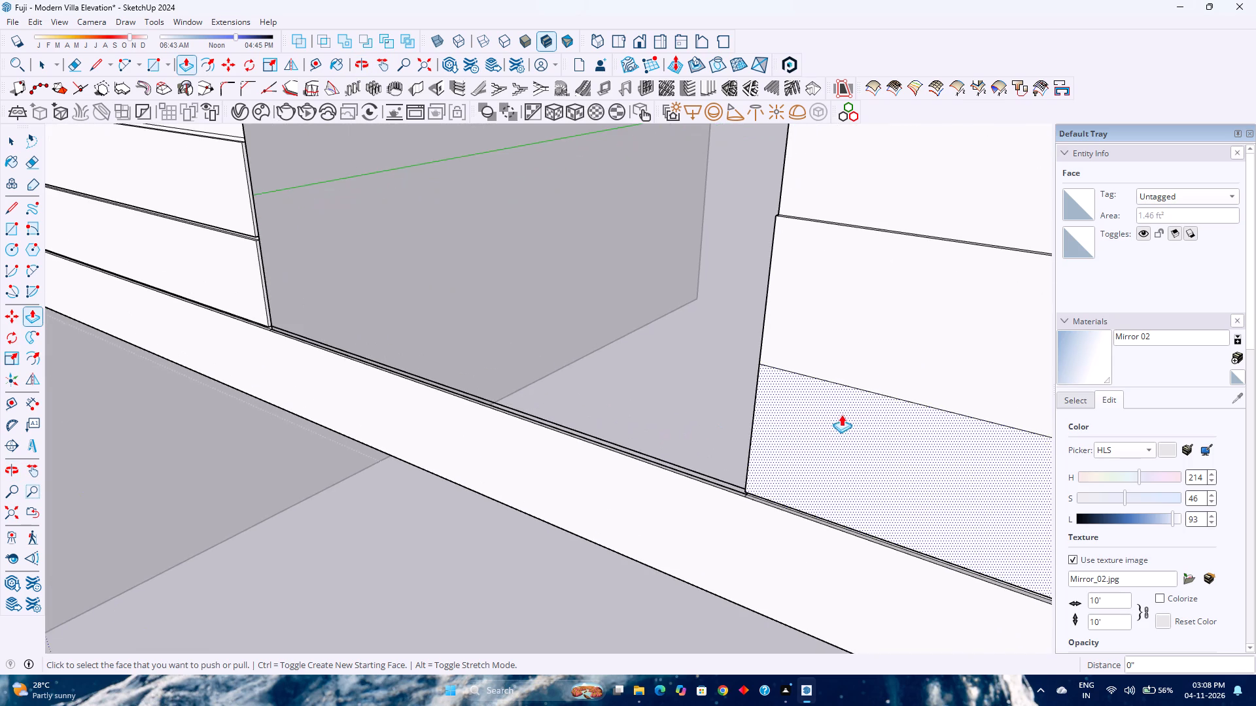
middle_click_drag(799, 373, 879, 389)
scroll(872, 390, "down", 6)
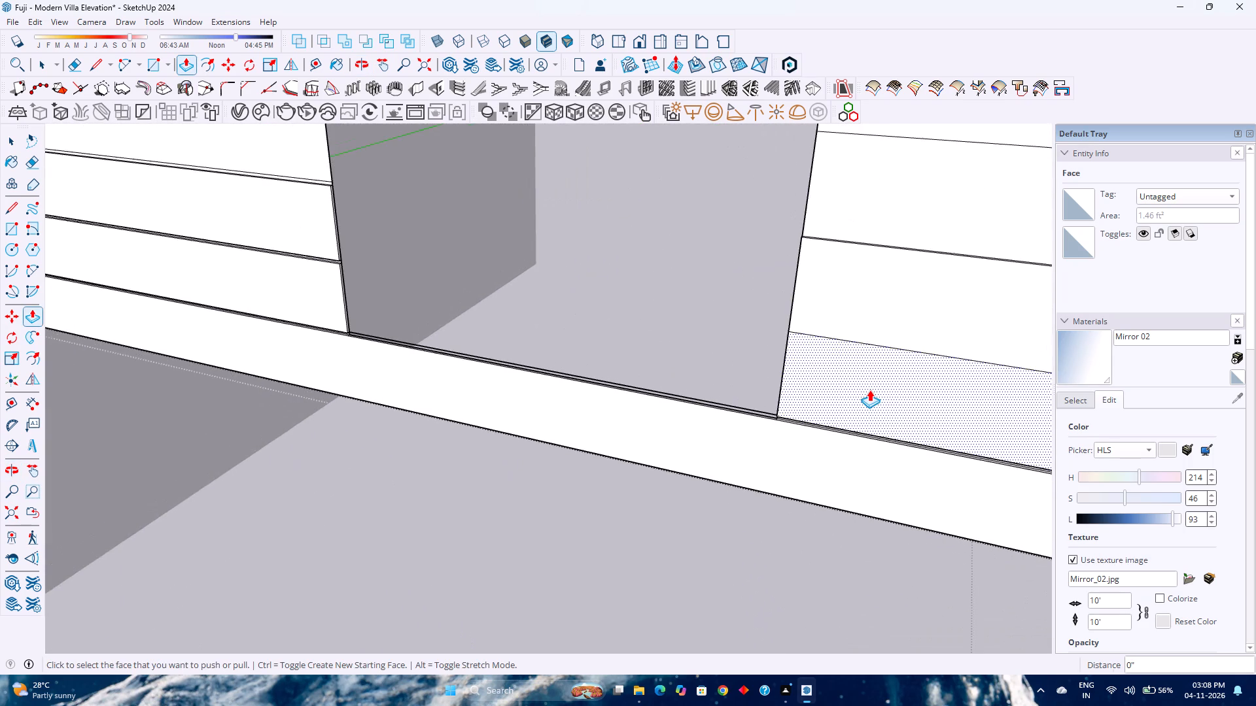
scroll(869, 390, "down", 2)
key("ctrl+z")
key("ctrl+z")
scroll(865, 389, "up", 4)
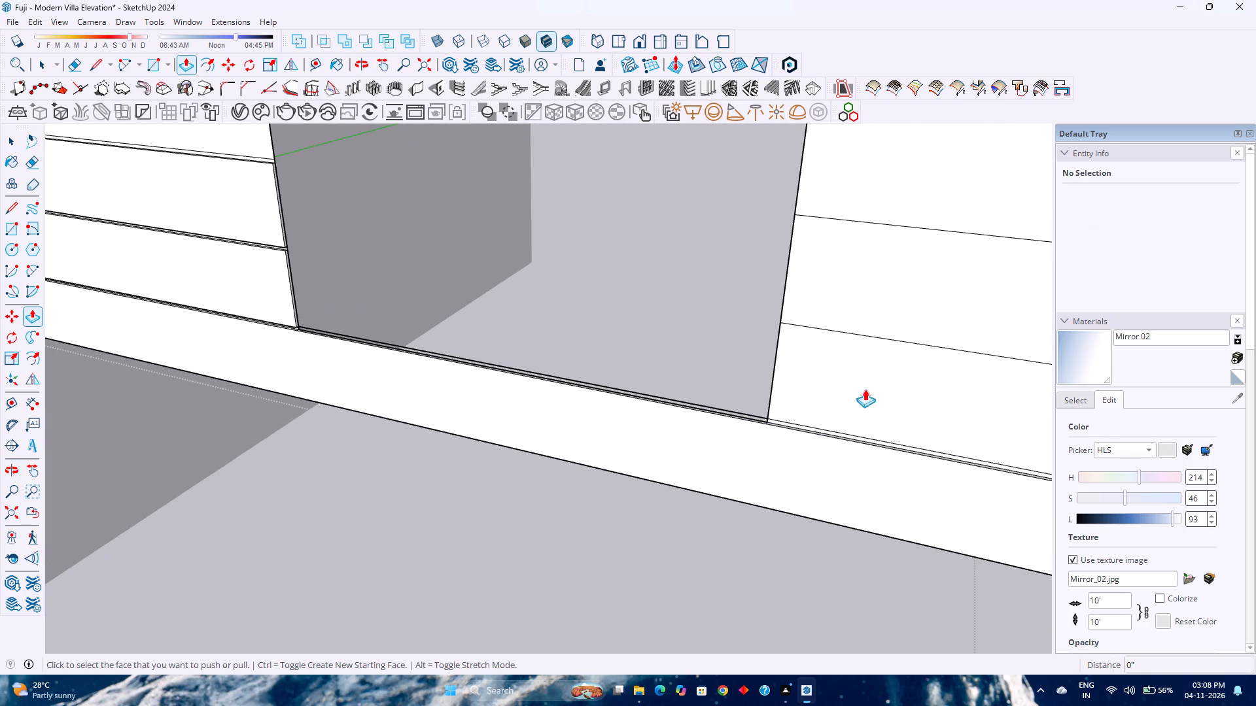
Undo the remaining strip extrusions, the groove trimming and the groove array, back to the single bottom groove pair.
middle_click_drag(864, 389, 691, 497, "shift")
scroll(686, 486, "down", 16)
middle_click_drag(723, 410, 705, 566, "shift")
scroll(697, 518, "down", 5)
middle_click_drag(737, 409, 740, 598, "shift")
scroll(694, 363, "up", 3)
scroll(605, 303, "up", 4)
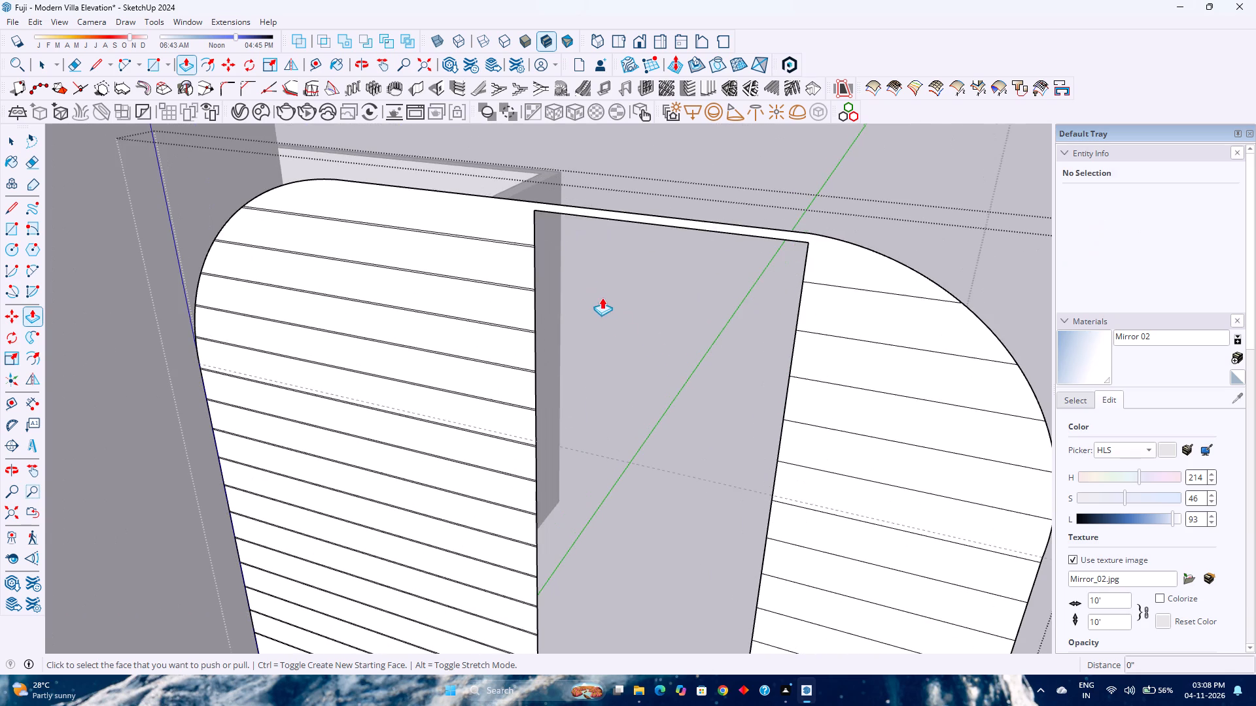
scroll(759, 263, "up", 2)
scroll(417, 312, "up", 1)
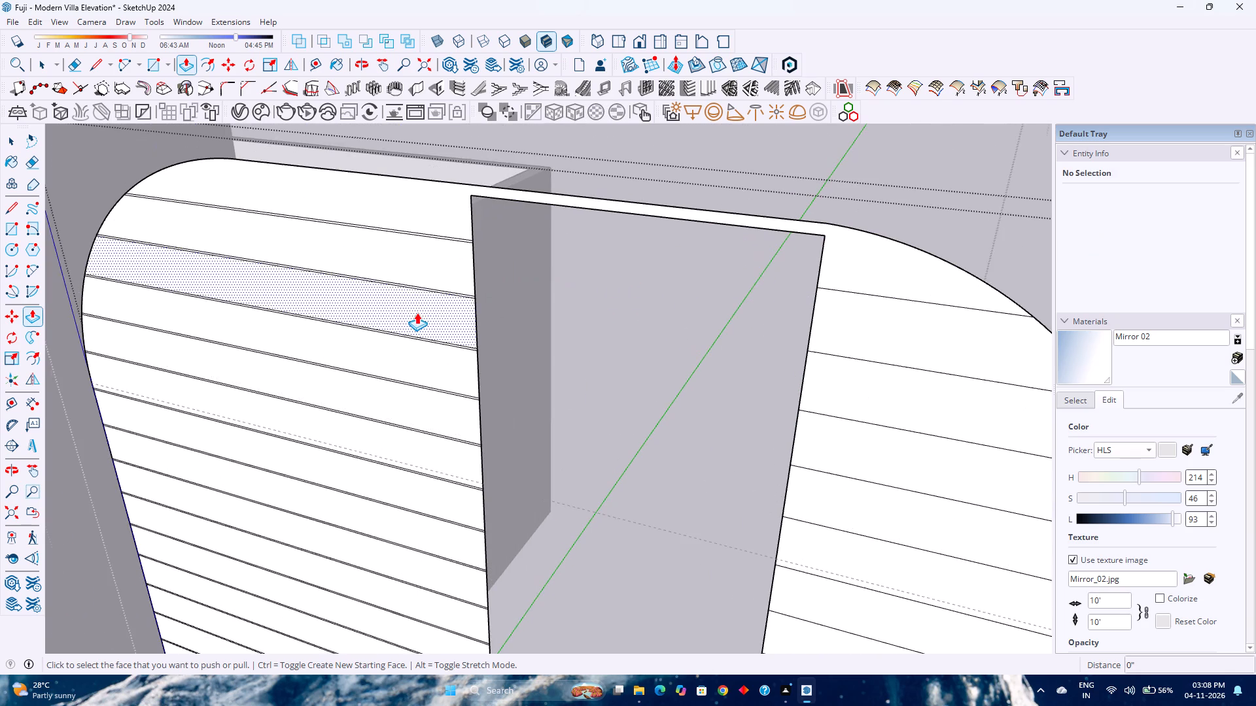
scroll(417, 312, "up", 1)
middle_click_drag(417, 312, 629, 333)
scroll(629, 333, "down", 4)
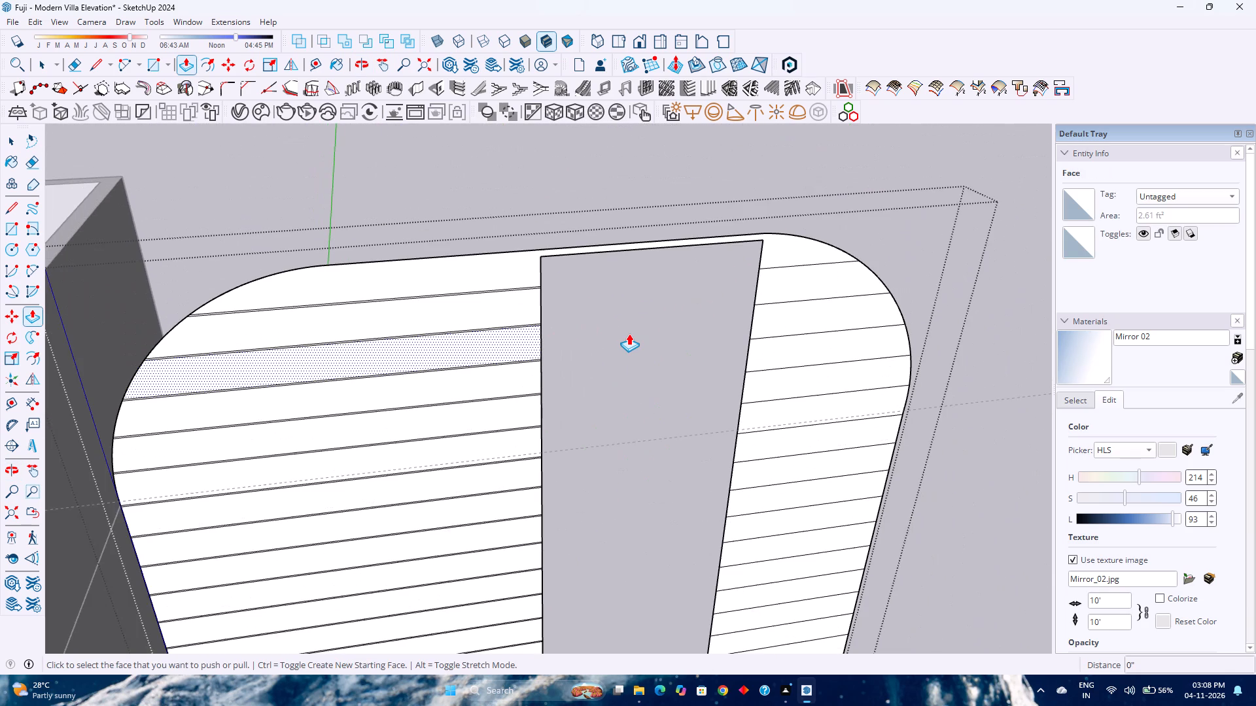
key("ctrl+z")
key("ctrl+z")
key("ctrl+z")
key("ctrl+z")
key("ctrl+z")
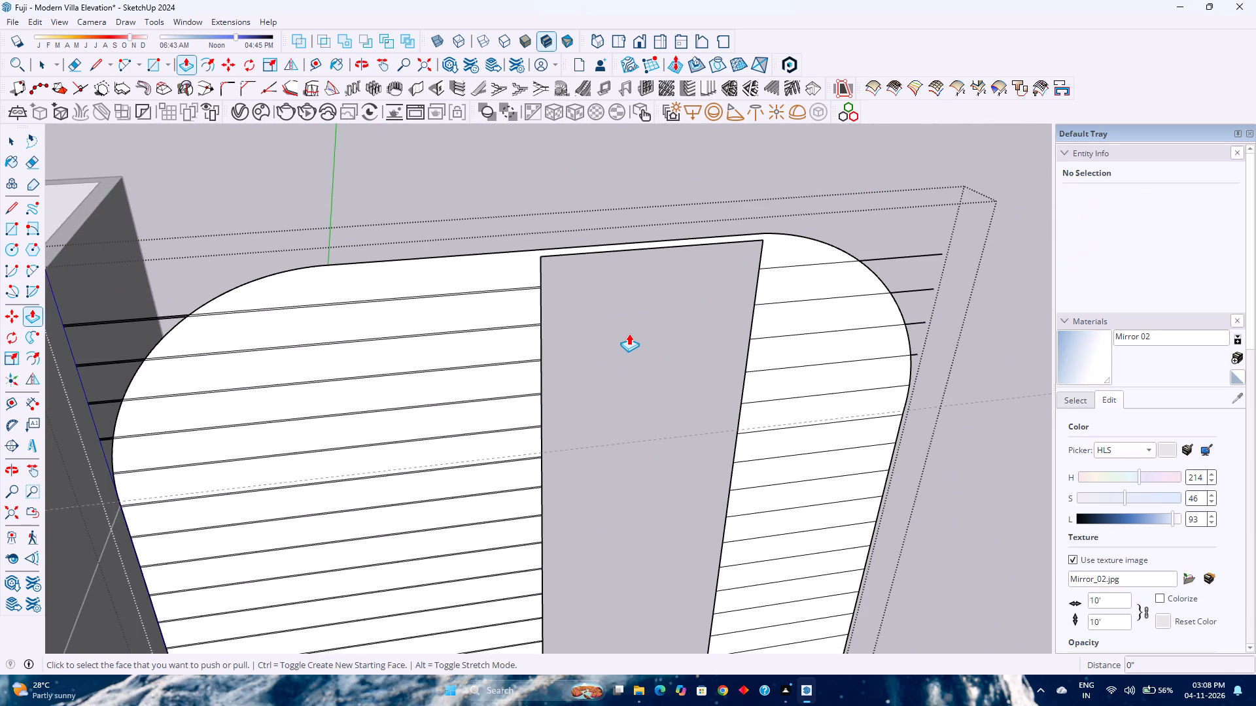
scroll(629, 333, "down", 8, "ctrl")
middle_click_drag(685, 446, 665, 411, "shift")
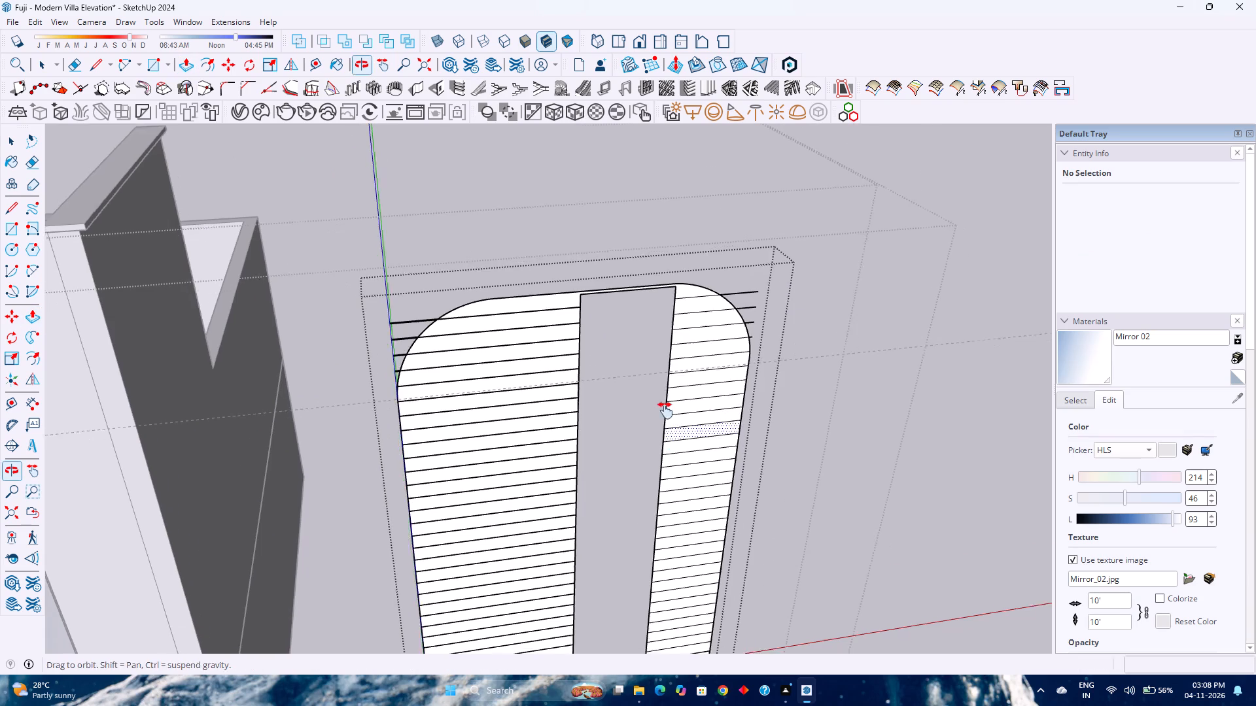
middle_click_drag(665, 411, 664, 321, "shift")
key("ctrl+z")
key("ctrl+z")
key("ctrl+z")
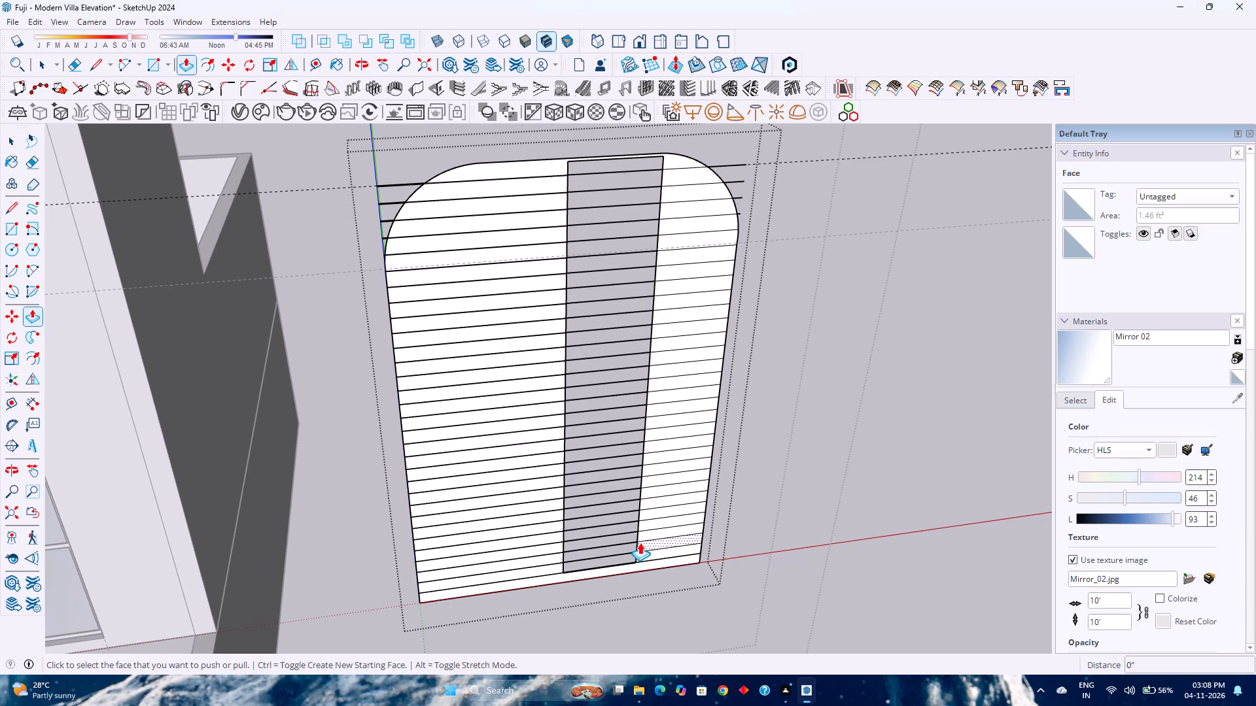
key("ctrl+z")
Copy the bottom groove's four line segments beside the window opening 15' 10 3/4" straight up to the guide near the arch's top.
key("space")
scroll(661, 554, "up", 8)
scroll(642, 569, "up", 1, "shift")
middle_click_drag(641, 568, 652, 521, "shift")
middle_click(652, 521, "shift")
scroll(644, 523, "up", 8)
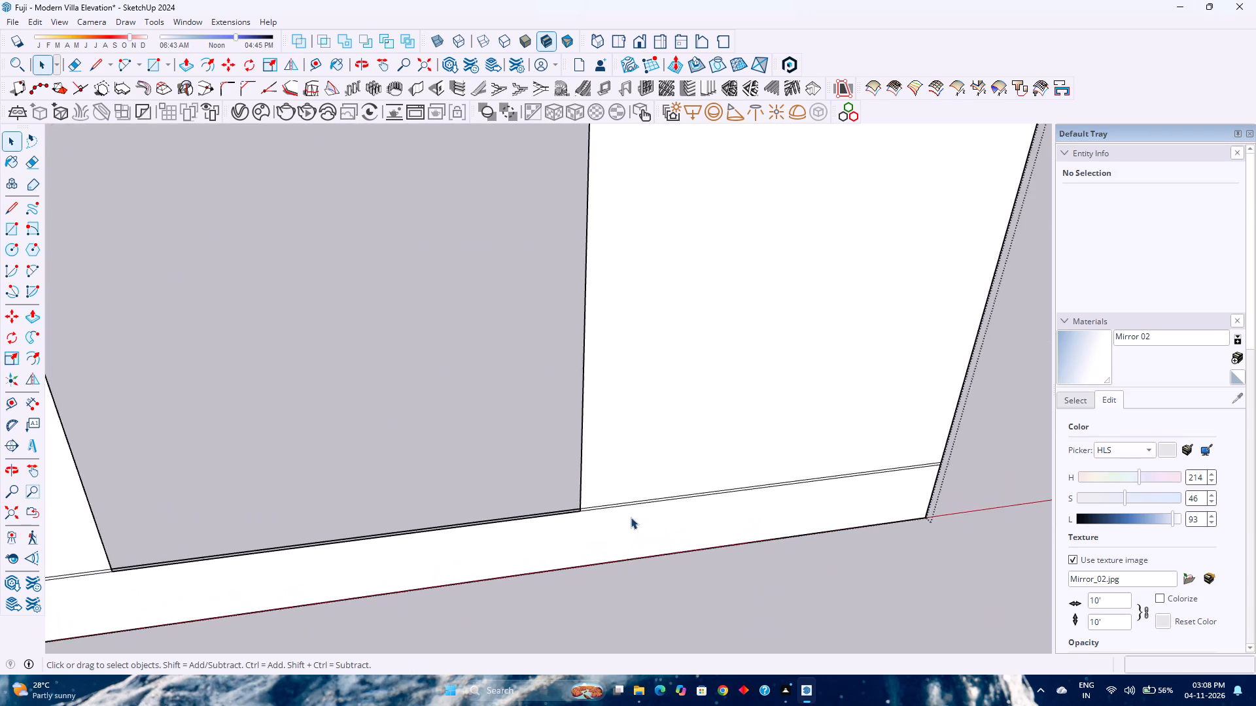
scroll(631, 517, "up", 3)
scroll(554, 510, "up", 5)
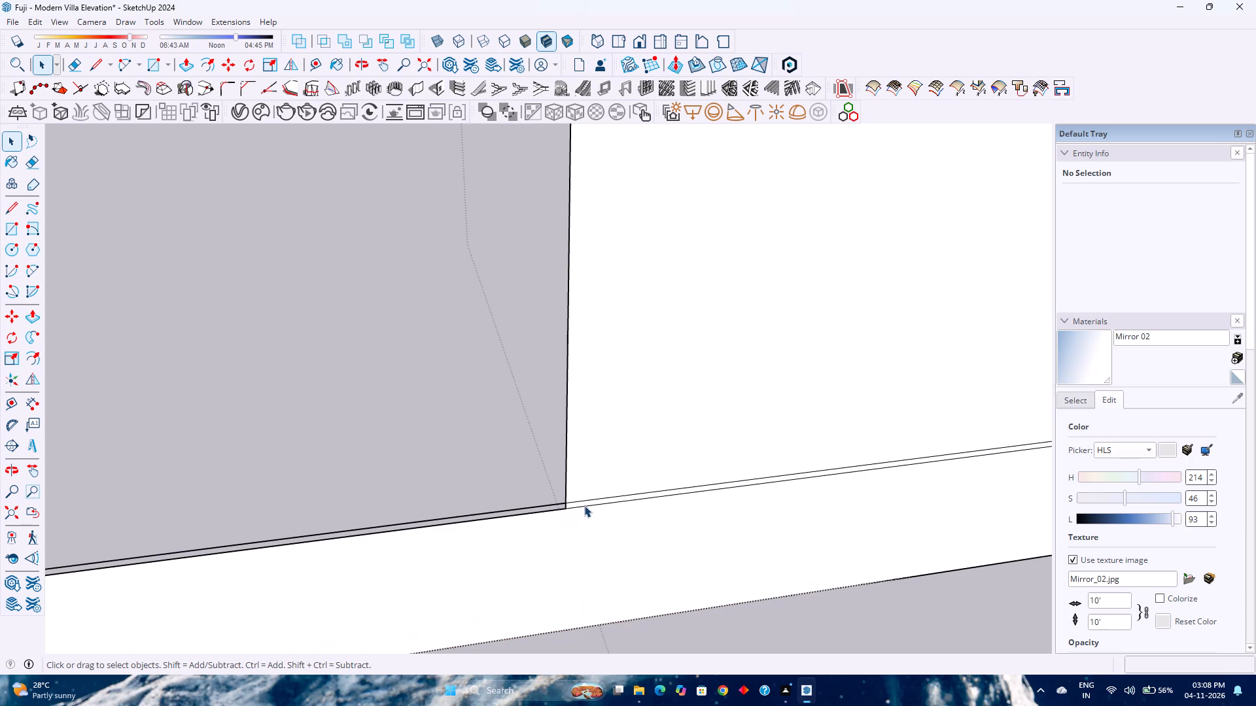
left_click(584, 505)
left_click(585, 501, "ctrl")
scroll(585, 501, "down", 7)
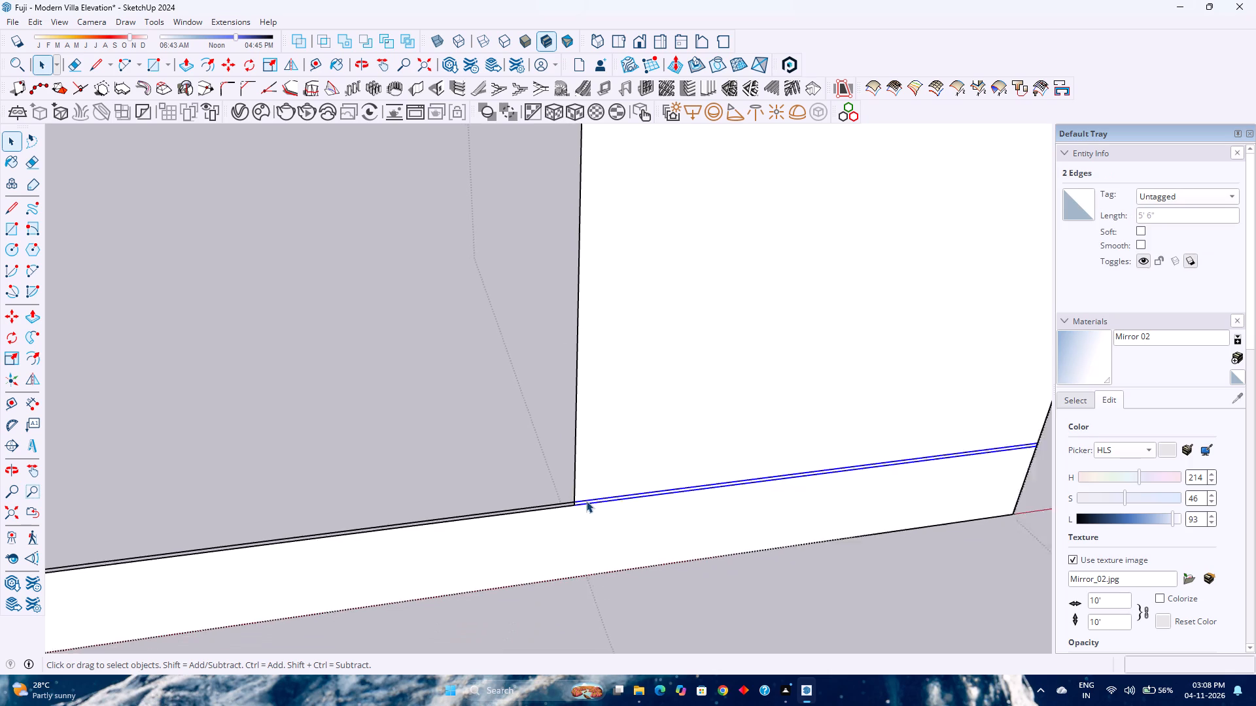
scroll(586, 501, "down", 7)
middle_click_drag(583, 501, 879, 431, "shift")
scroll(638, 454, "up", 1)
scroll(518, 473, "up", 7)
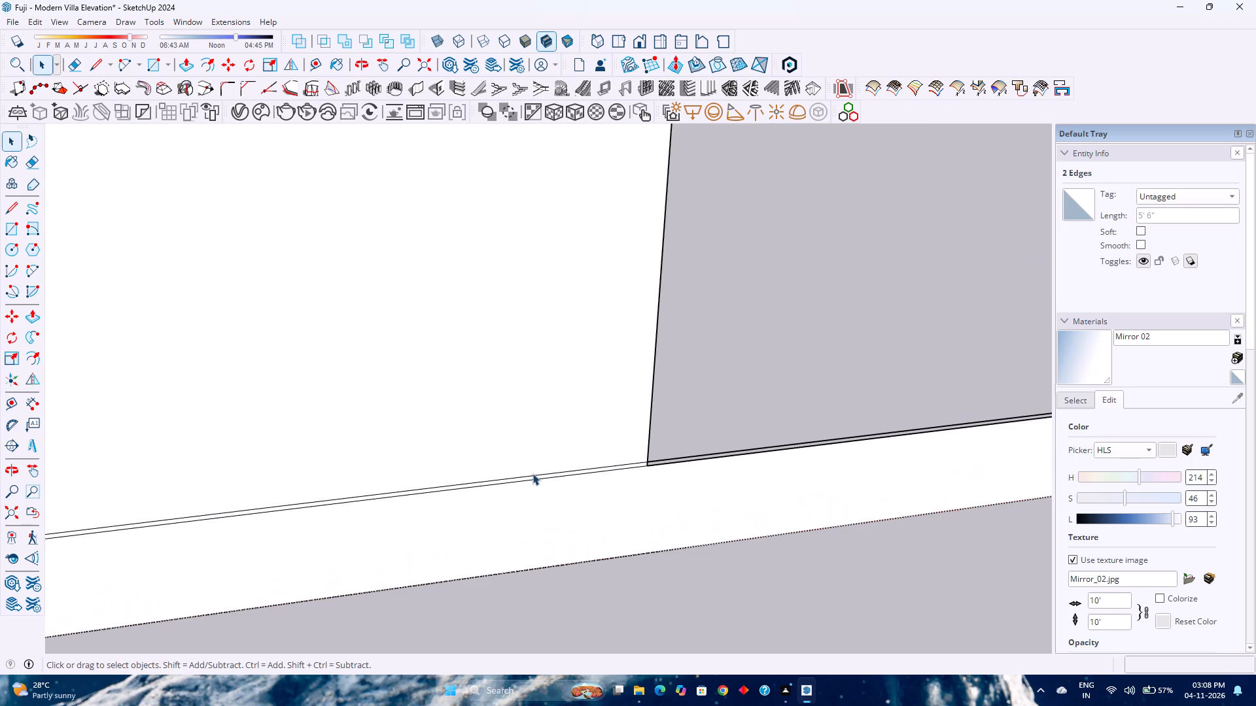
left_click(545, 478, "ctrl")
left_click(547, 473, "ctrl")
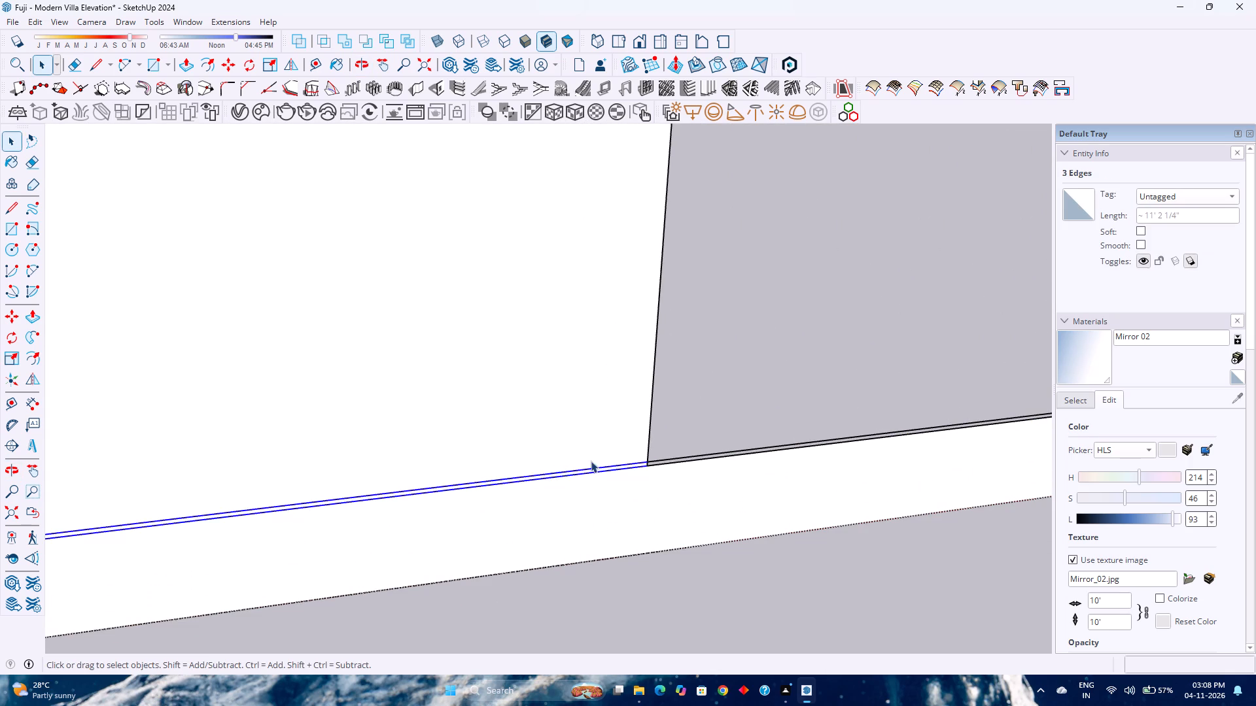
scroll(591, 461, "down", 14)
middle_click_drag(589, 456, 690, 526, "shift")
middle_click(690, 526, "shift")
scroll(690, 511, "down", 3)
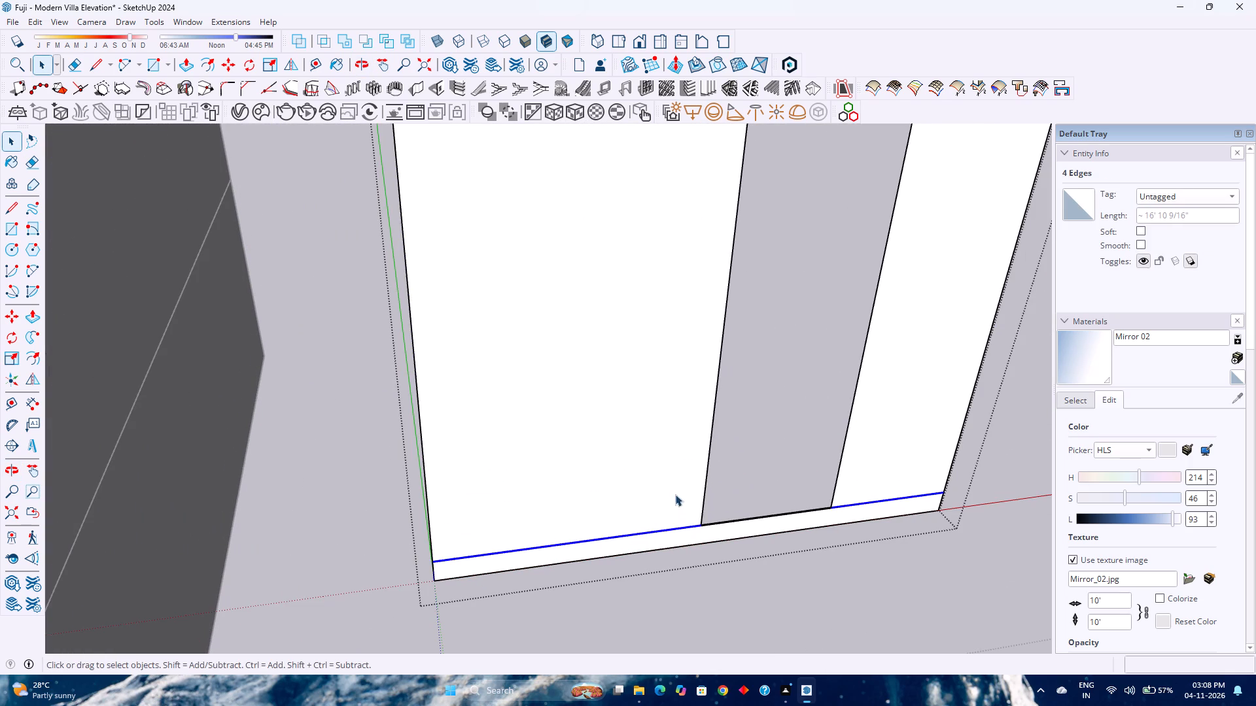
key("m")
left_click(436, 559)
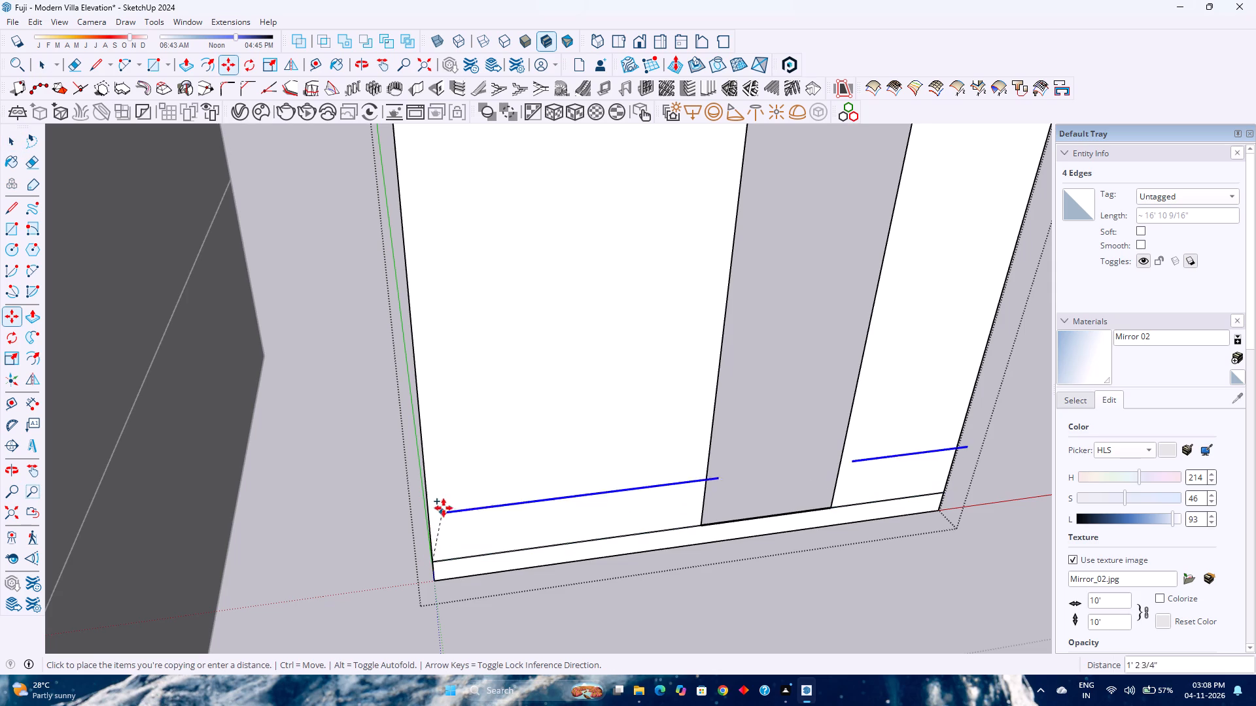
key("Up")
scroll(434, 443, "down", 10)
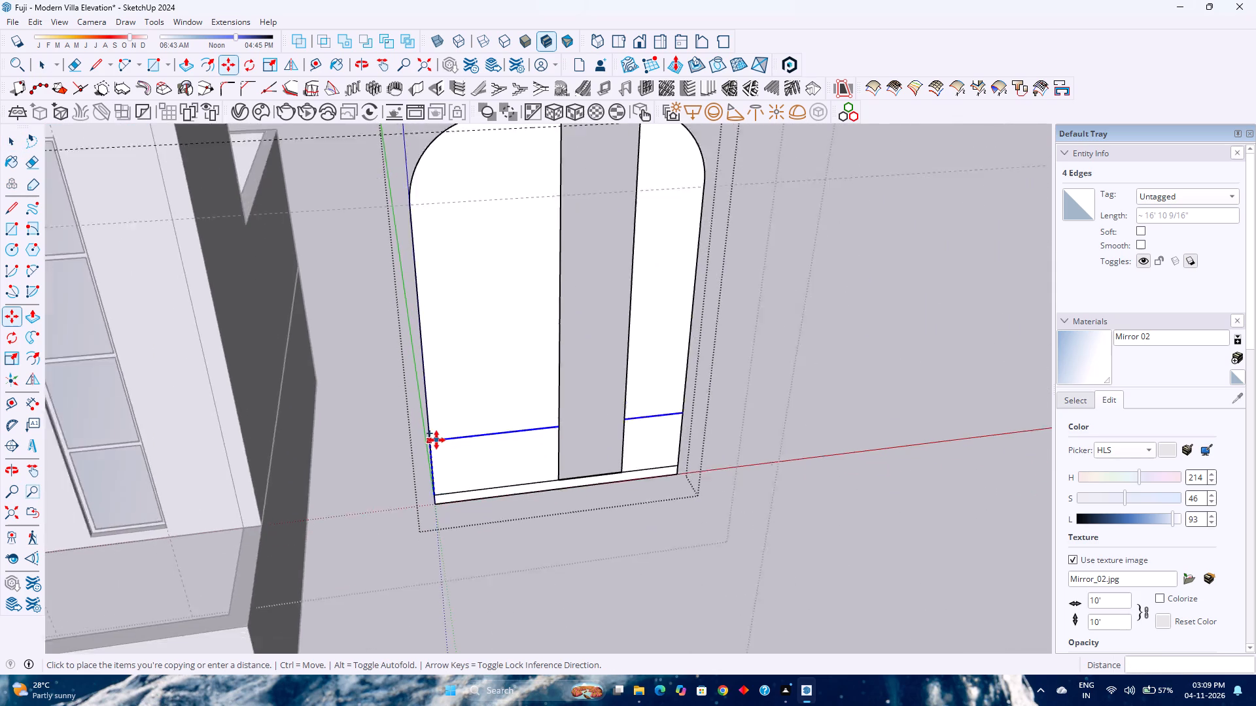
scroll(436, 440, "down", 2)
middle_click_drag(440, 424, 494, 569, "shift")
middle_click(494, 569, "shift")
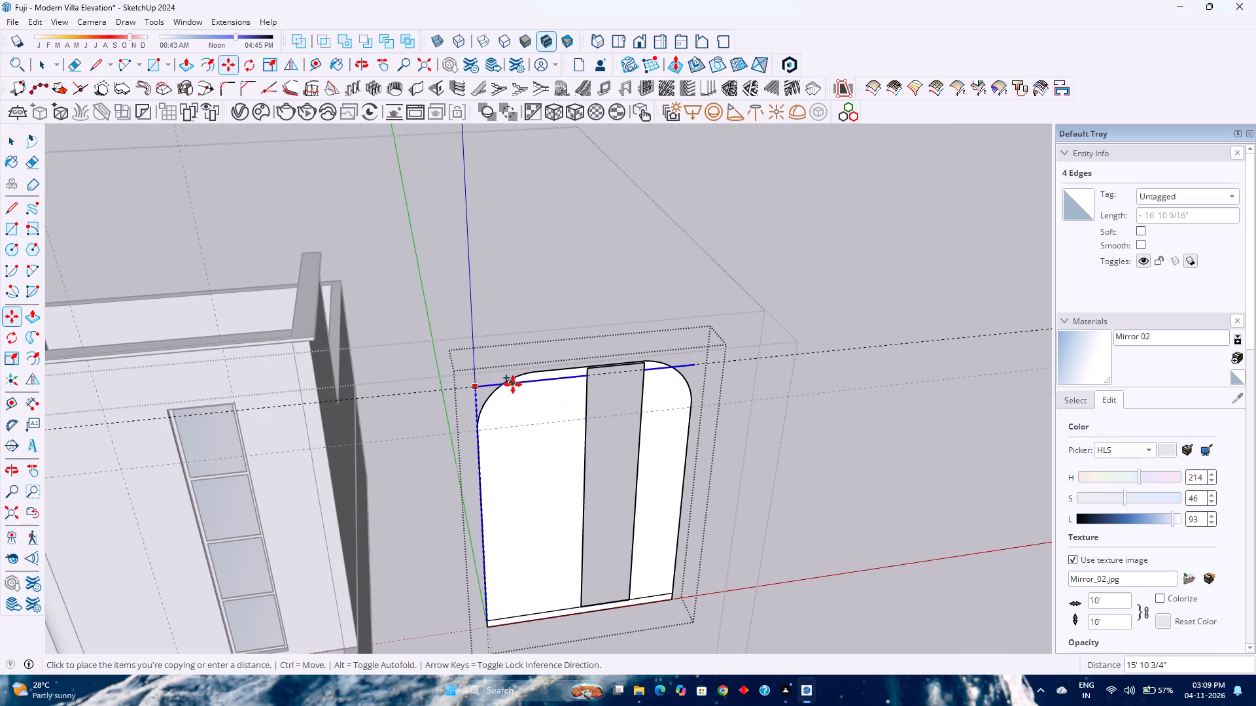
scroll(597, 378, "up", 11)
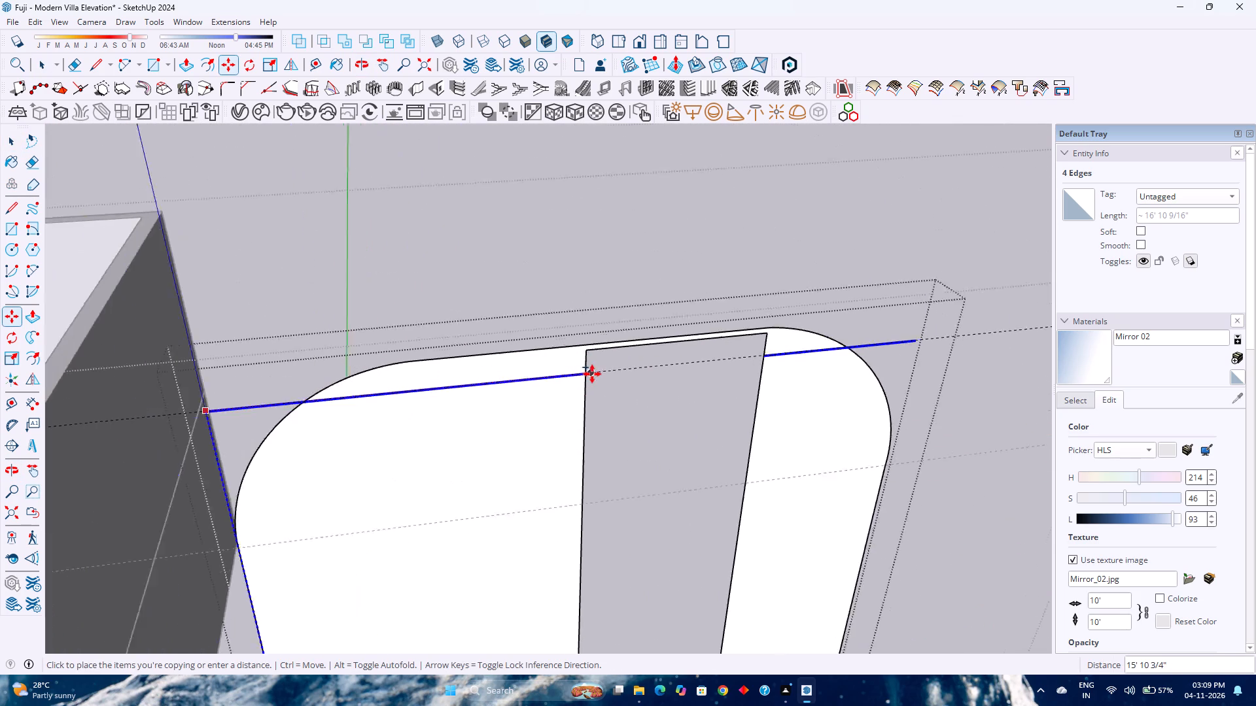
scroll(592, 374, "up", 11)
left_click(568, 372)
Divide the copied groove distance into 30 equal intervals to fill both sides of the window opening with grooves.
scroll(568, 372, "down", 4)
type("/30")
key("Return")
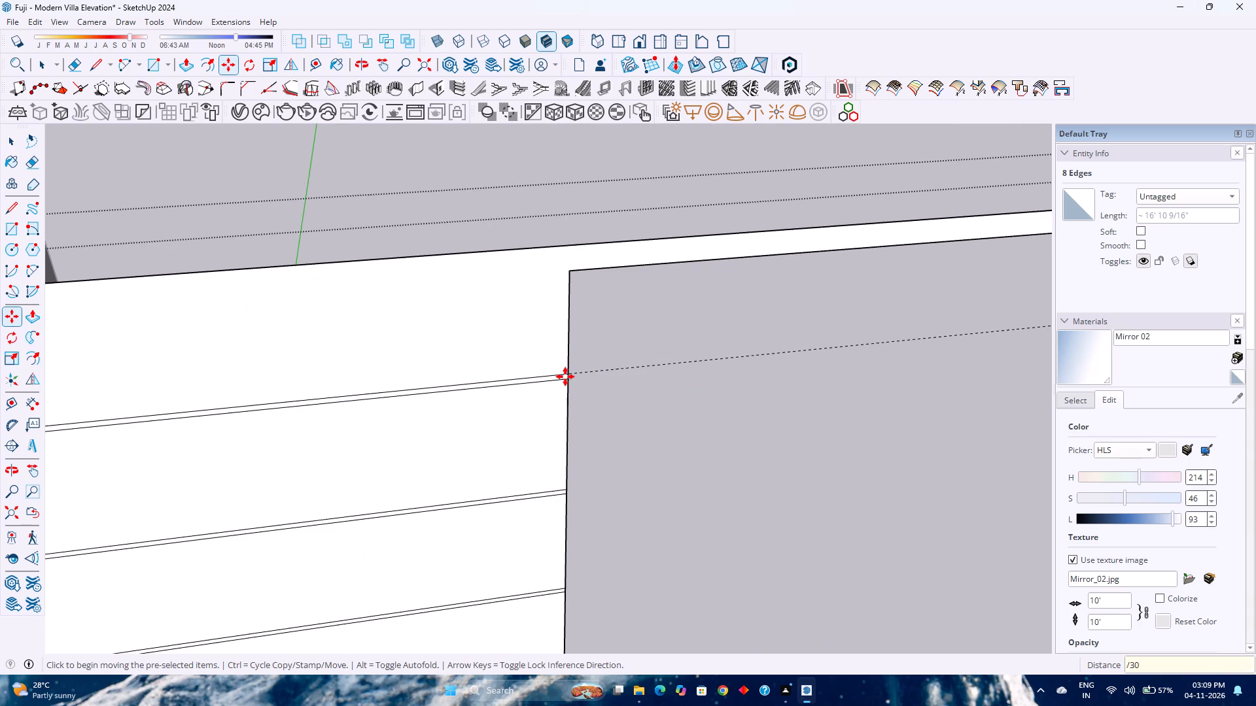
Erase the leftover groove line just above the window opening's bottom edge.
scroll(563, 373, "down", 12)
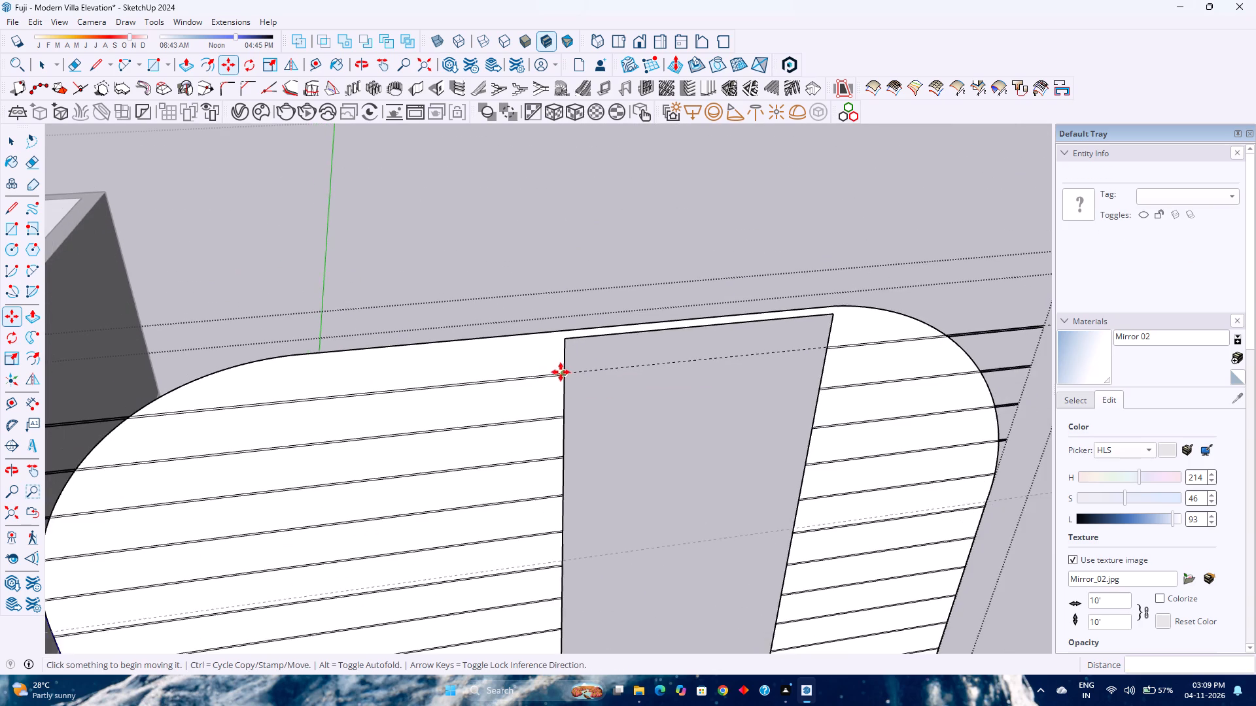
scroll(555, 354, "down", 13)
scroll(605, 342, "up", 2)
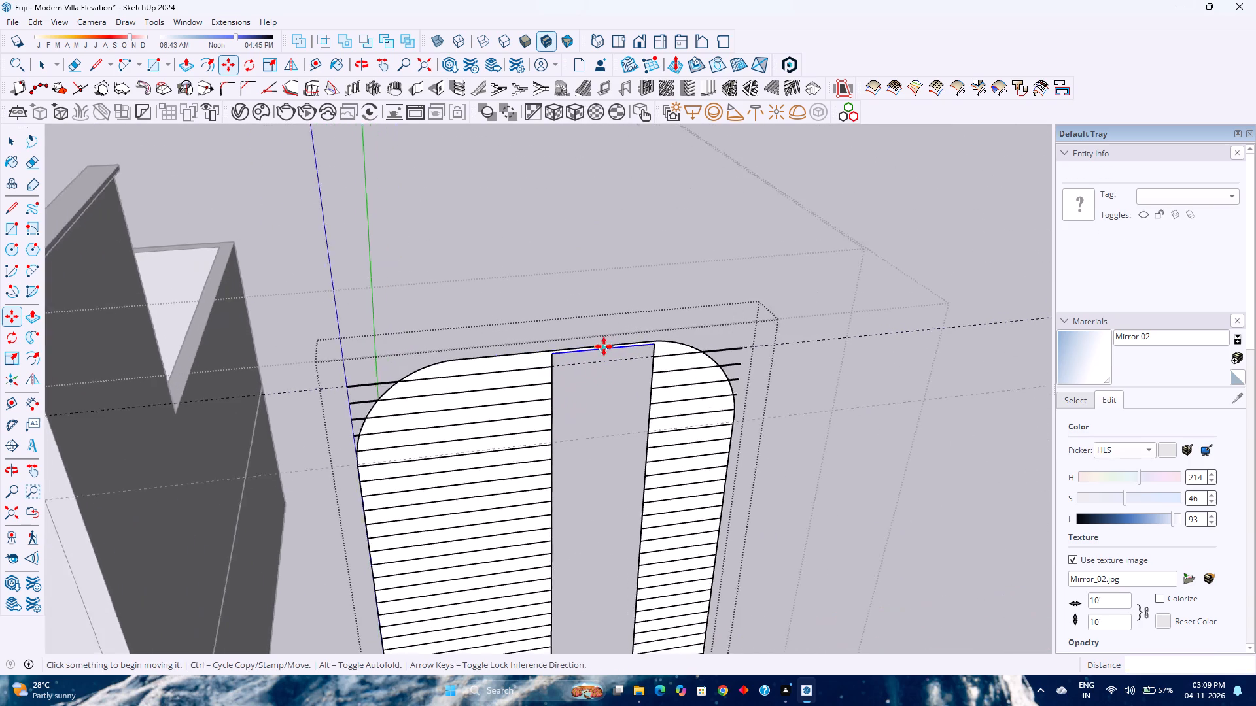
scroll(604, 346, "up", 5)
middle_click_drag(591, 458, 567, 392, "shift")
middle_click(567, 392, "shift")
scroll(566, 383, "down", 11)
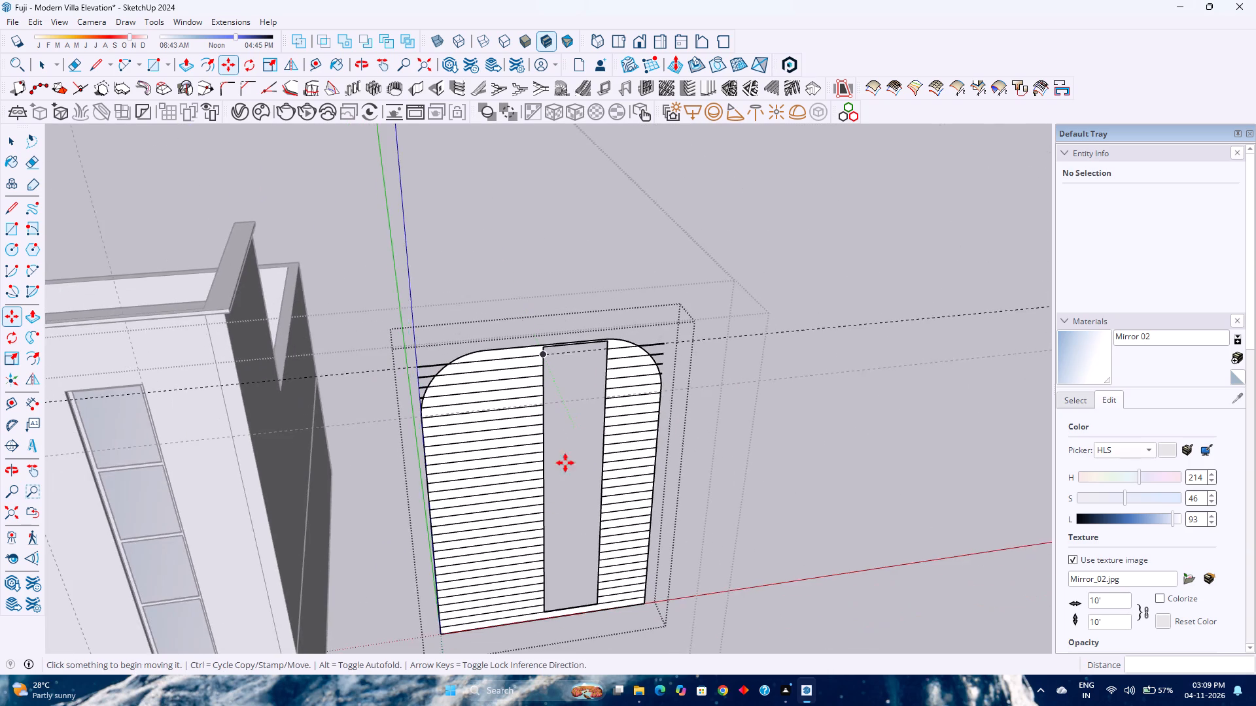
middle_click_drag(551, 514, 525, 419, "shift")
middle_click(524, 415, "shift")
scroll(542, 542, "up", 16)
key("e")
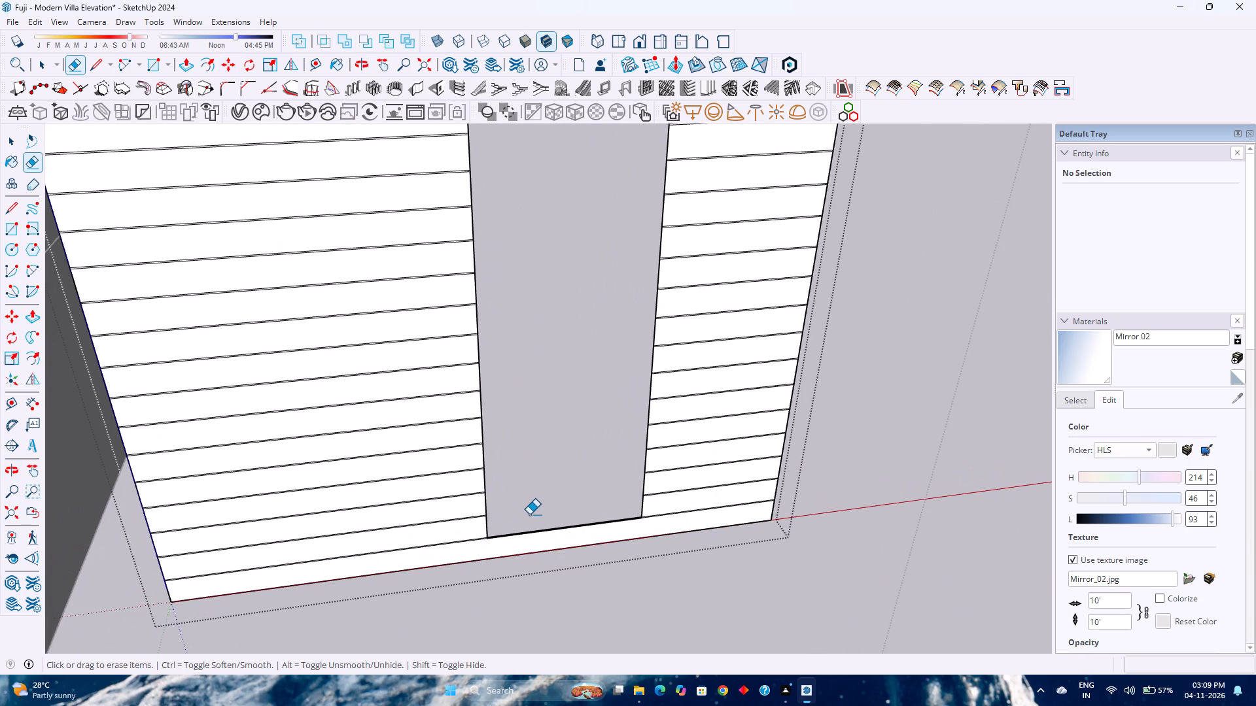
scroll(529, 514, "up", 17)
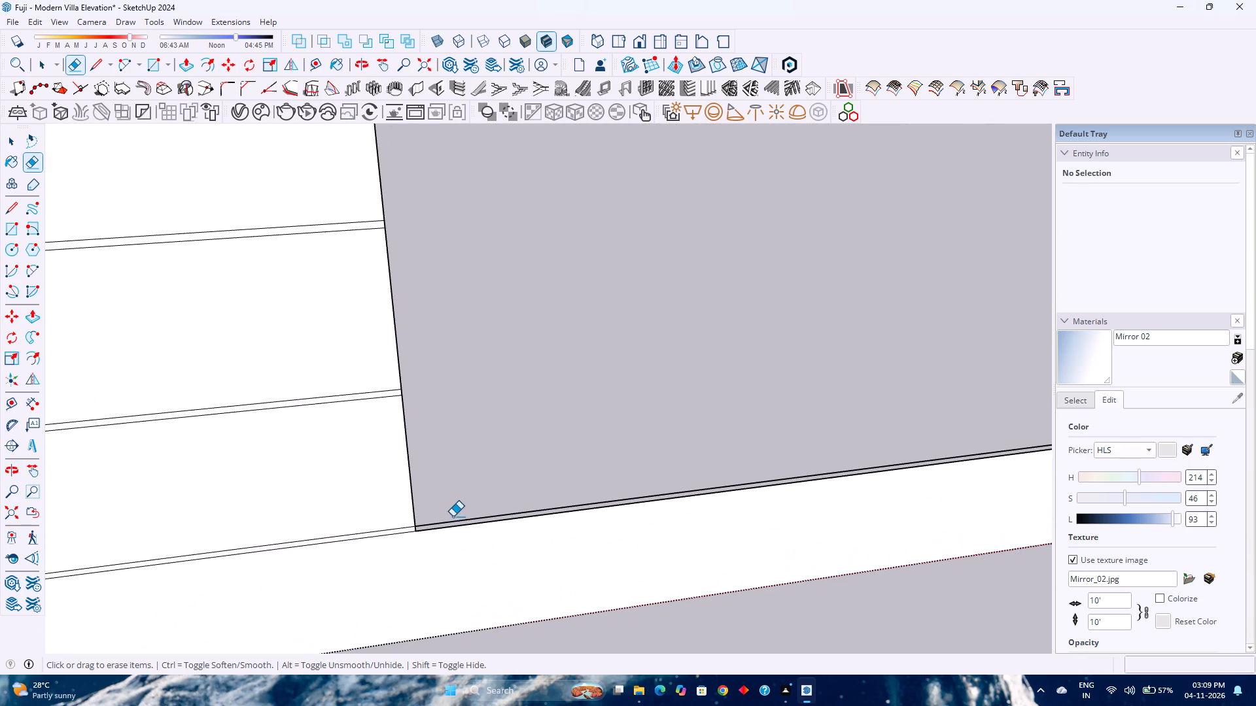
left_click(449, 523)
scroll(458, 500, "down", 9)
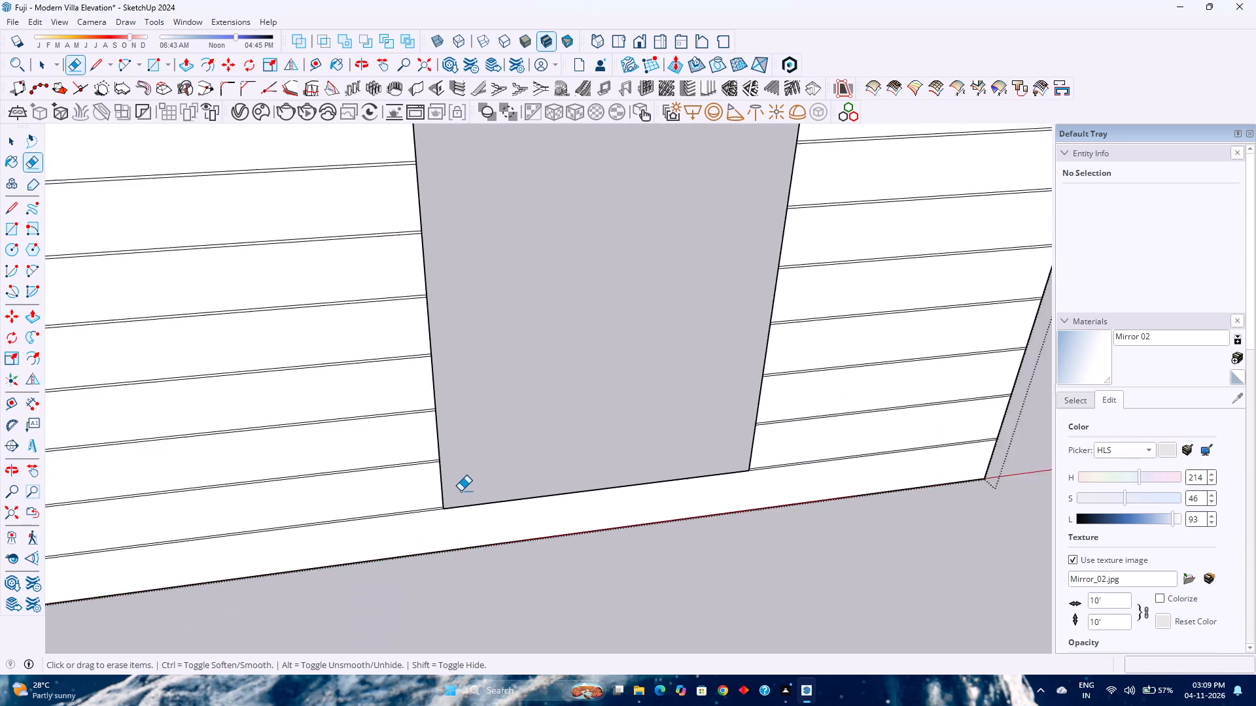
Erase the groove line ends that overhang the arch's rounded edge on the side away from the tower.
scroll(461, 491, "down", 15)
scroll(461, 491, "down", 9)
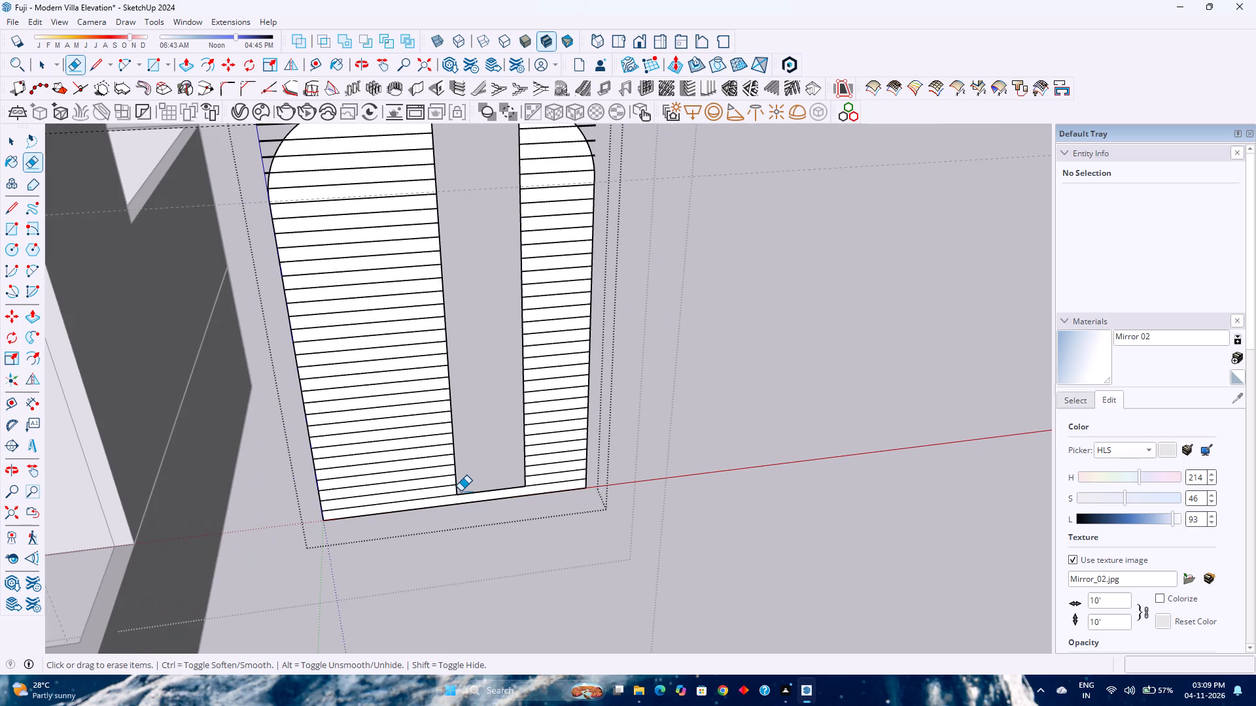
middle_click_drag(582, 357, 665, 541, "shift")
scroll(695, 307, "up", 4)
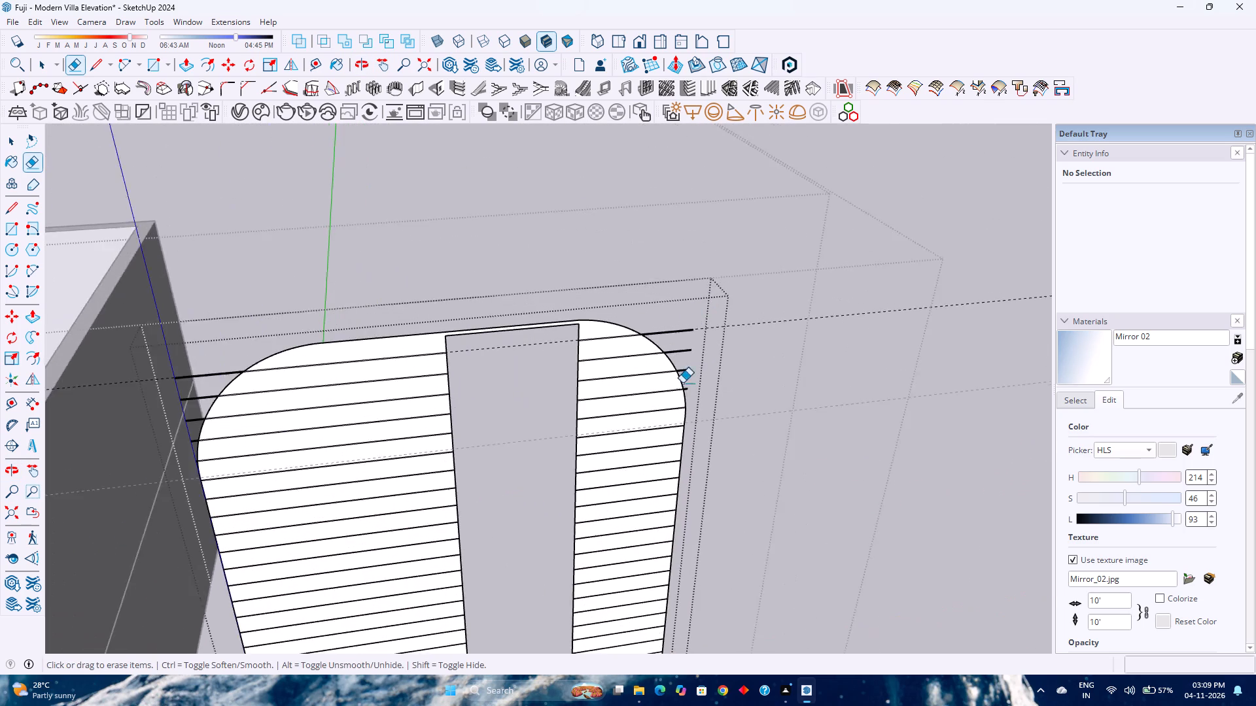
scroll(682, 383, "up", 16)
left_click_drag(692, 377, 693, 359)
scroll(695, 343, "down", 3)
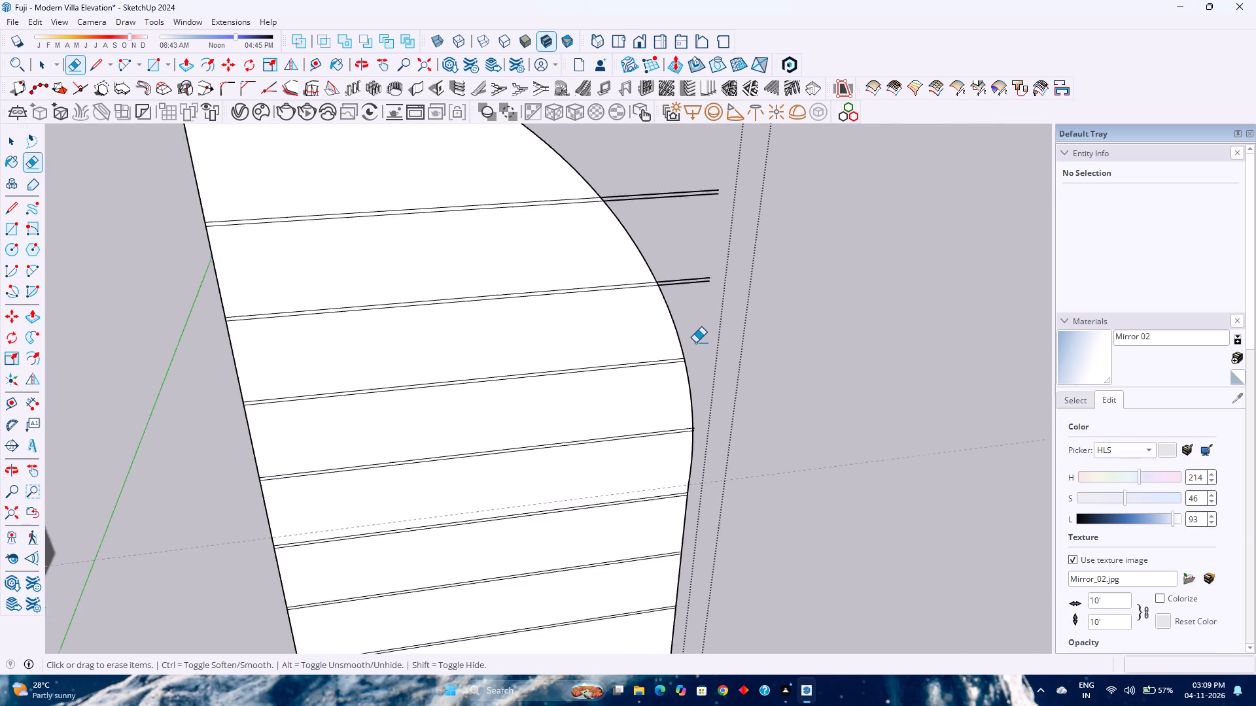
scroll(695, 343, "down", 1)
middle_click_drag(695, 337, 755, 494, "shift")
middle_click(755, 498, "shift")
left_click_drag(771, 490, 742, 280)
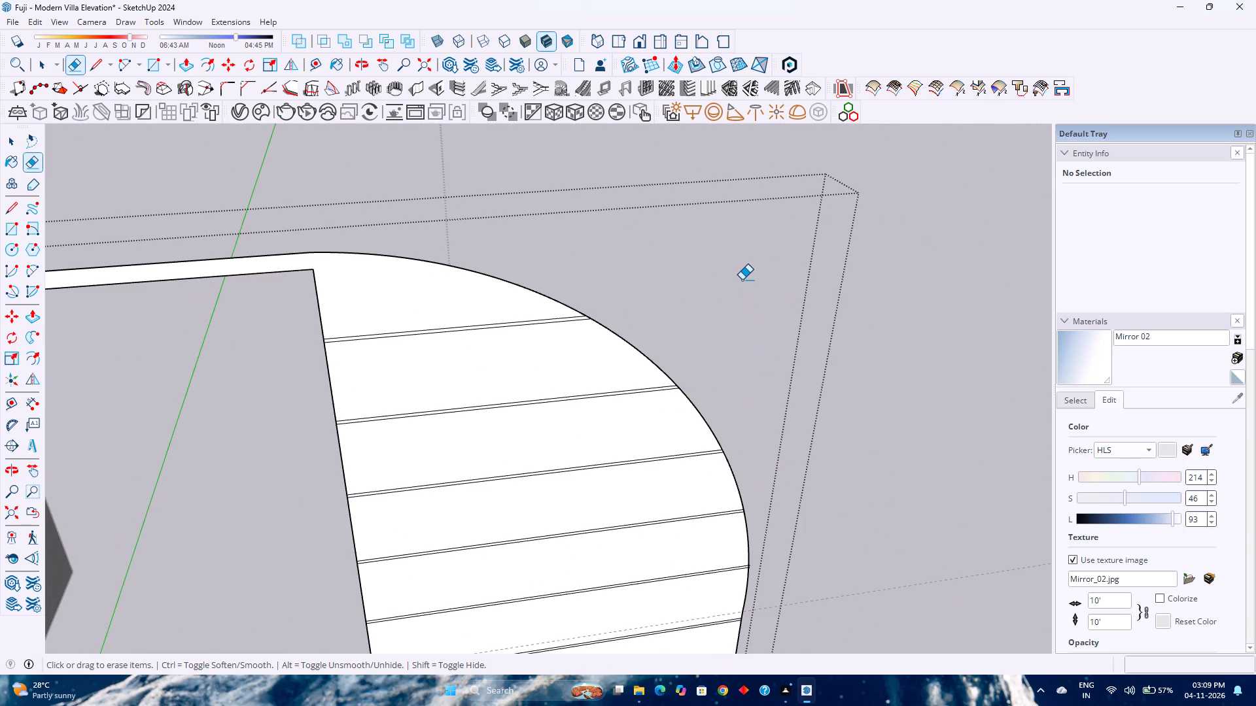
Erase the groove line ends that overhang the arch's rounded edge on the tower side.
scroll(742, 285, "down", 3)
middle_click_drag(612, 363, 1111, 288, "shift")
middle_click_drag(1137, 285, 1157, 283, "shift")
middle_click_drag(540, 352, 1023, 234, "shift")
middle_click(1028, 233, "shift")
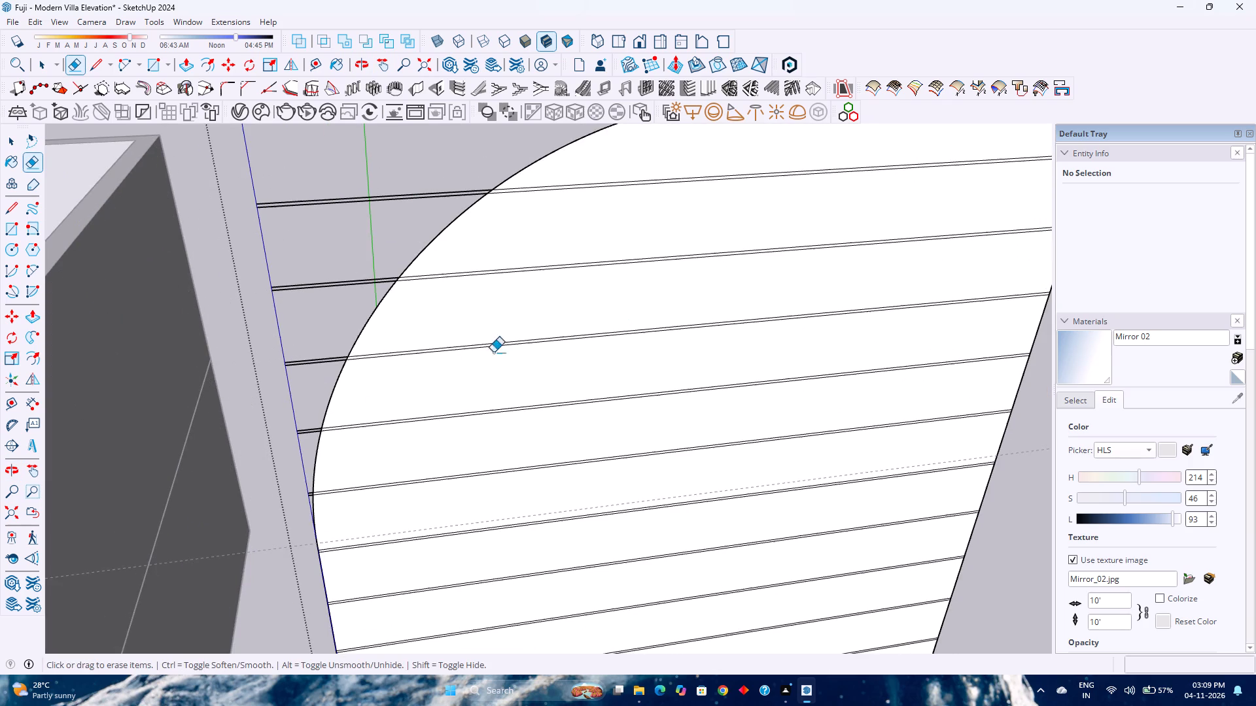
scroll(289, 498, "up", 9)
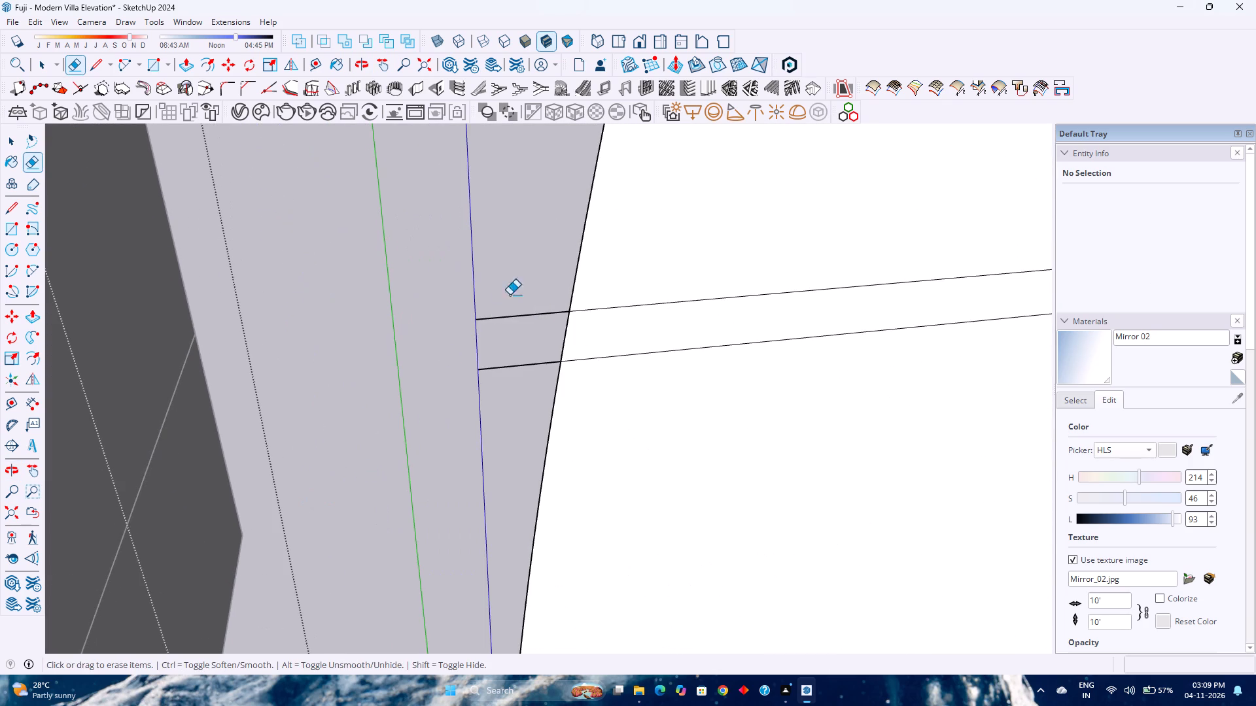
left_click_drag(527, 286, 513, 447)
scroll(506, 437, "down", 10)
middle_click_drag(509, 319, 461, 433, "shift")
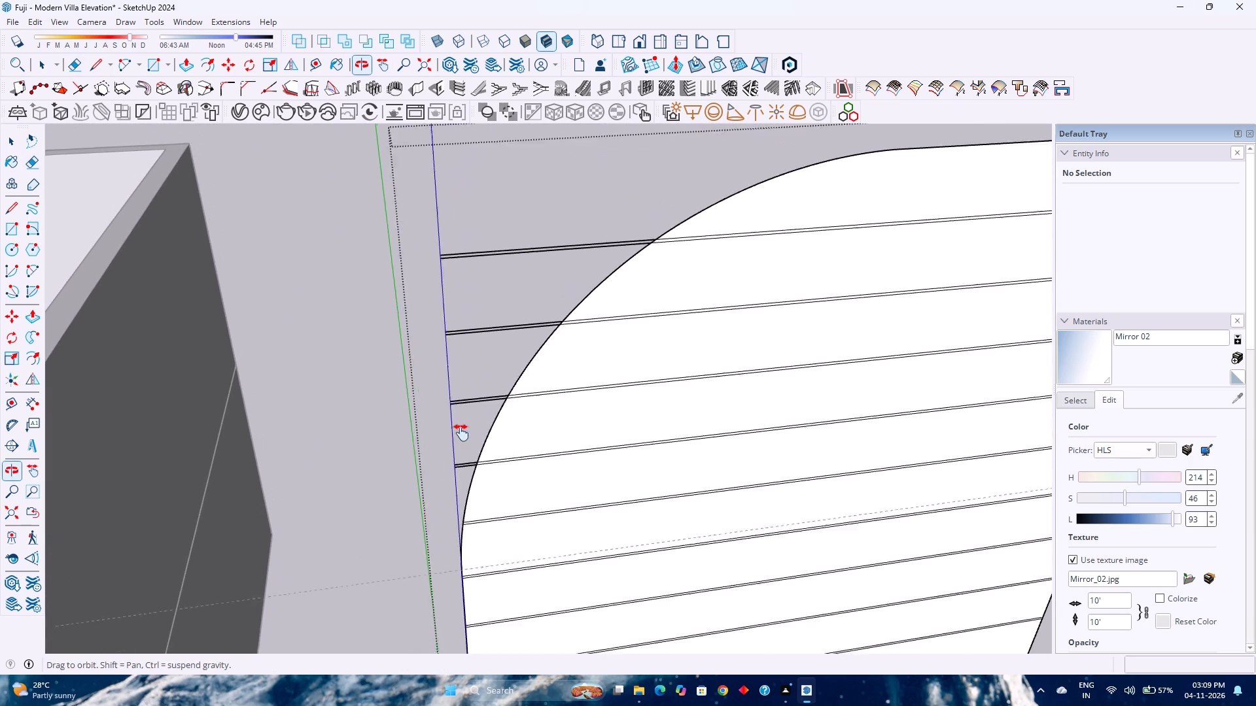
middle_click_drag(461, 433, 449, 490, "shift")
middle_click(449, 490)
left_click_drag(447, 530, 566, 296)
middle_click_drag(545, 324, 392, 353, "shift")
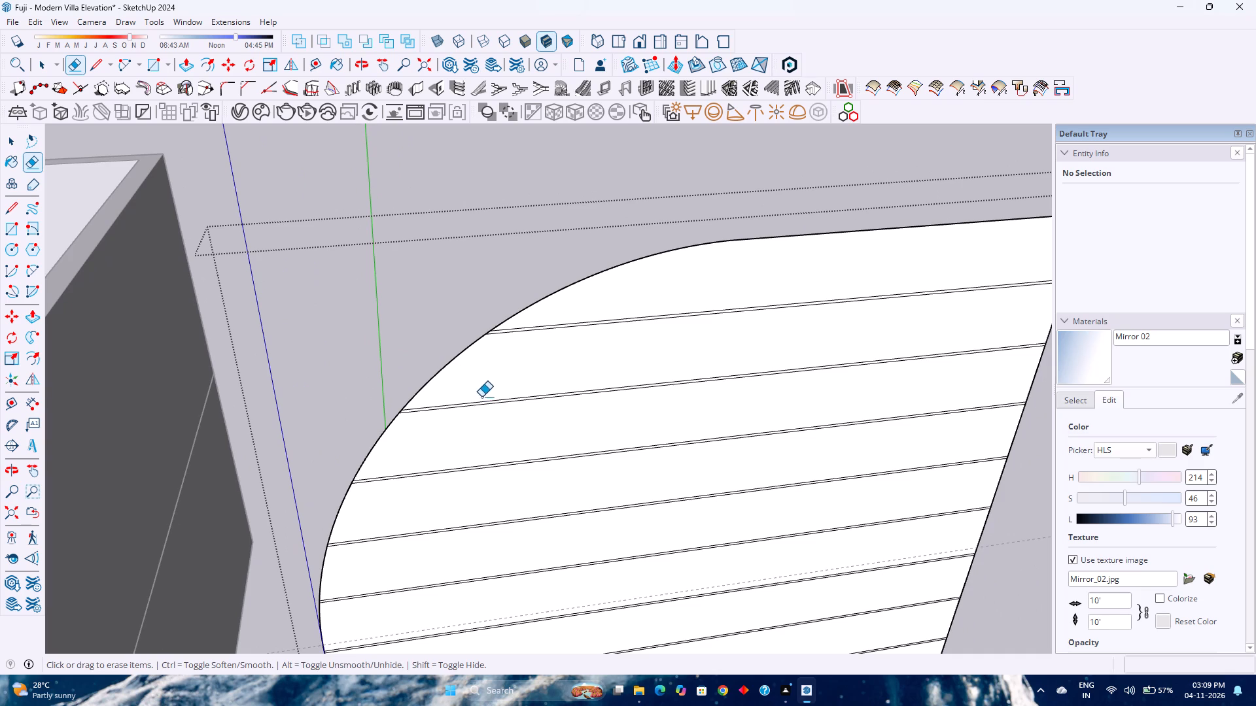
Push/Pull the topmost strip of the arch panel outward by 0.25".
key("p")
left_click(641, 293)
key("6")
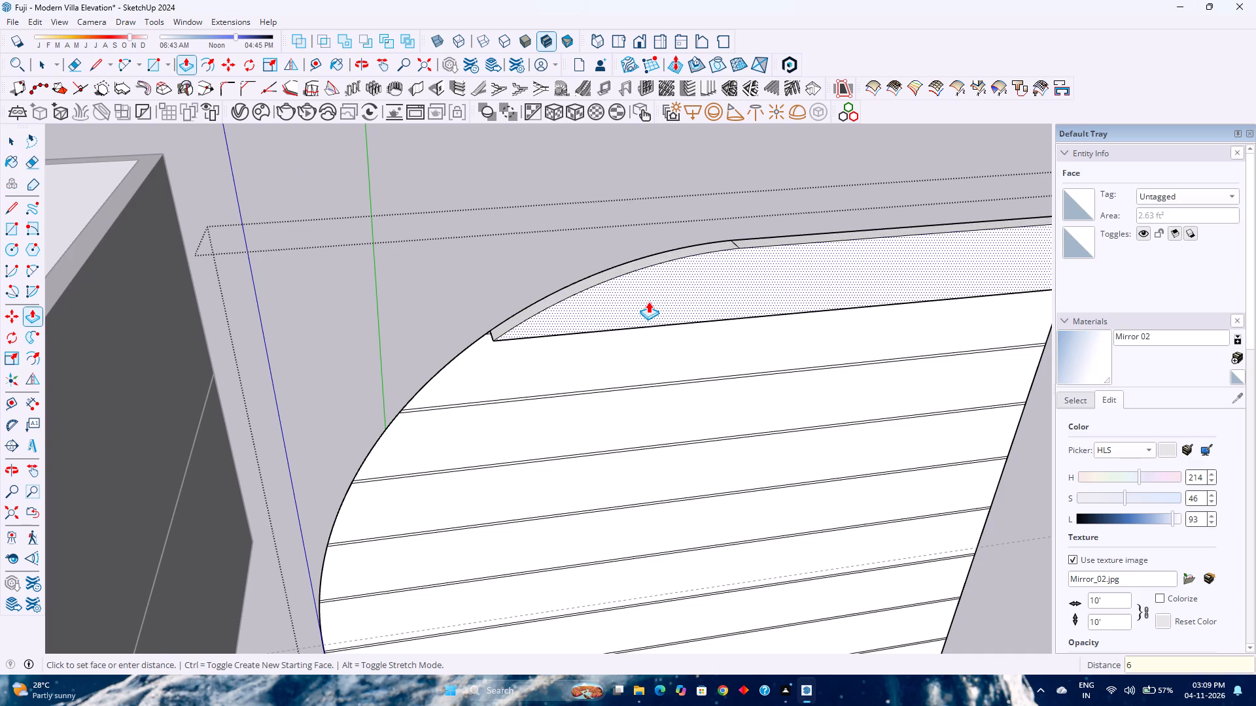
key("Return")
scroll(617, 313, "down", 14)
type("0.25")
key("Return")
Repeat the 1/4" extrusion on the upper strips on the tower side of the window opening, working downward from the arch.
scroll(603, 321, "up", 4)
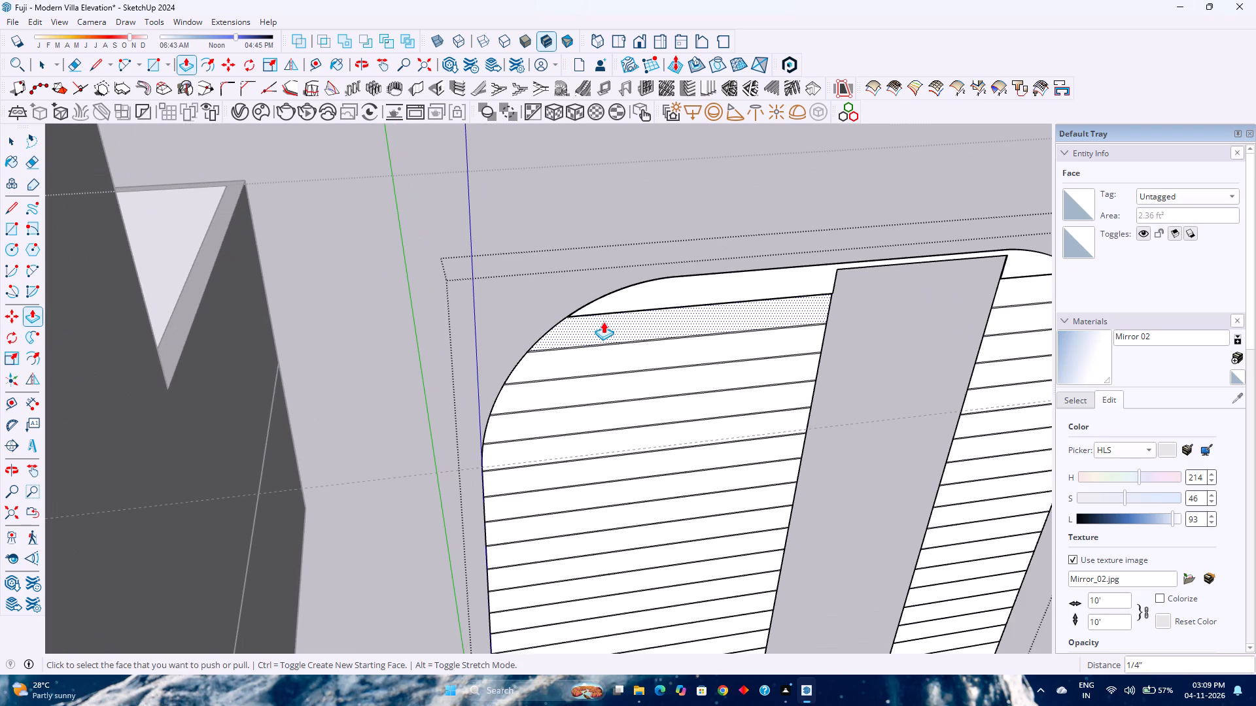
double_click(603, 322)
double_click(589, 353)
double_click(582, 383)
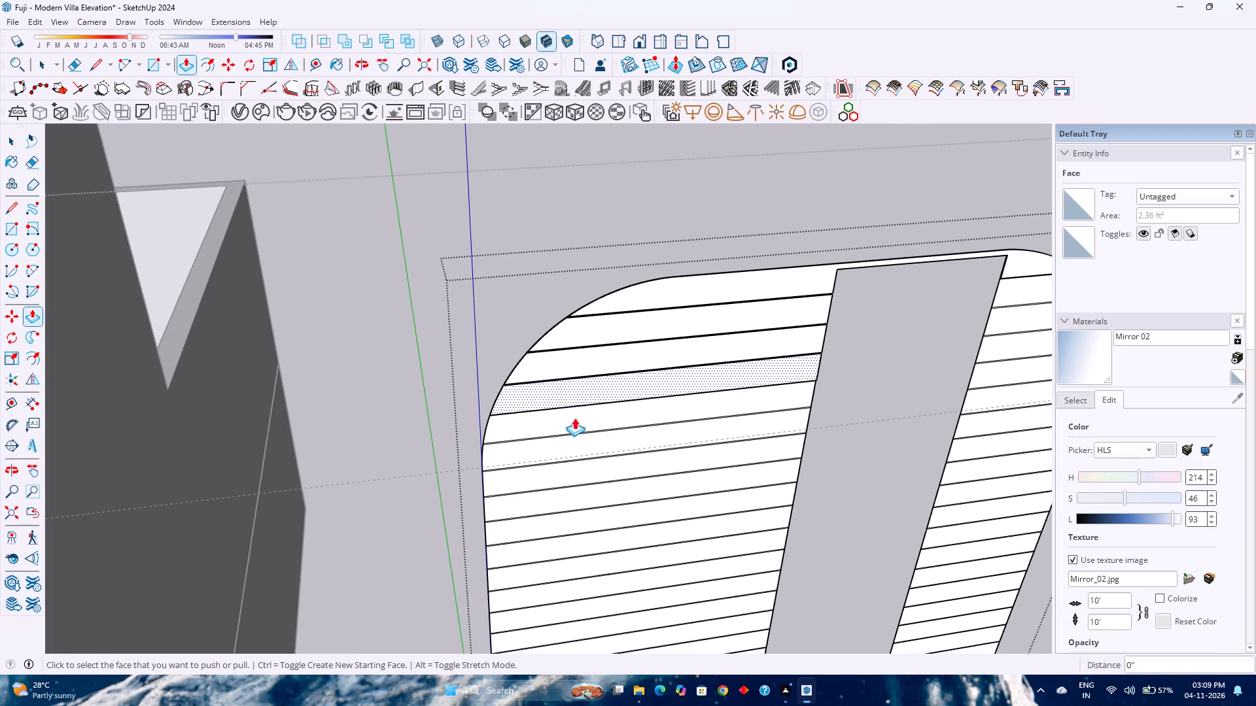
double_click(574, 419)
double_click(564, 441)
double_click(548, 477)
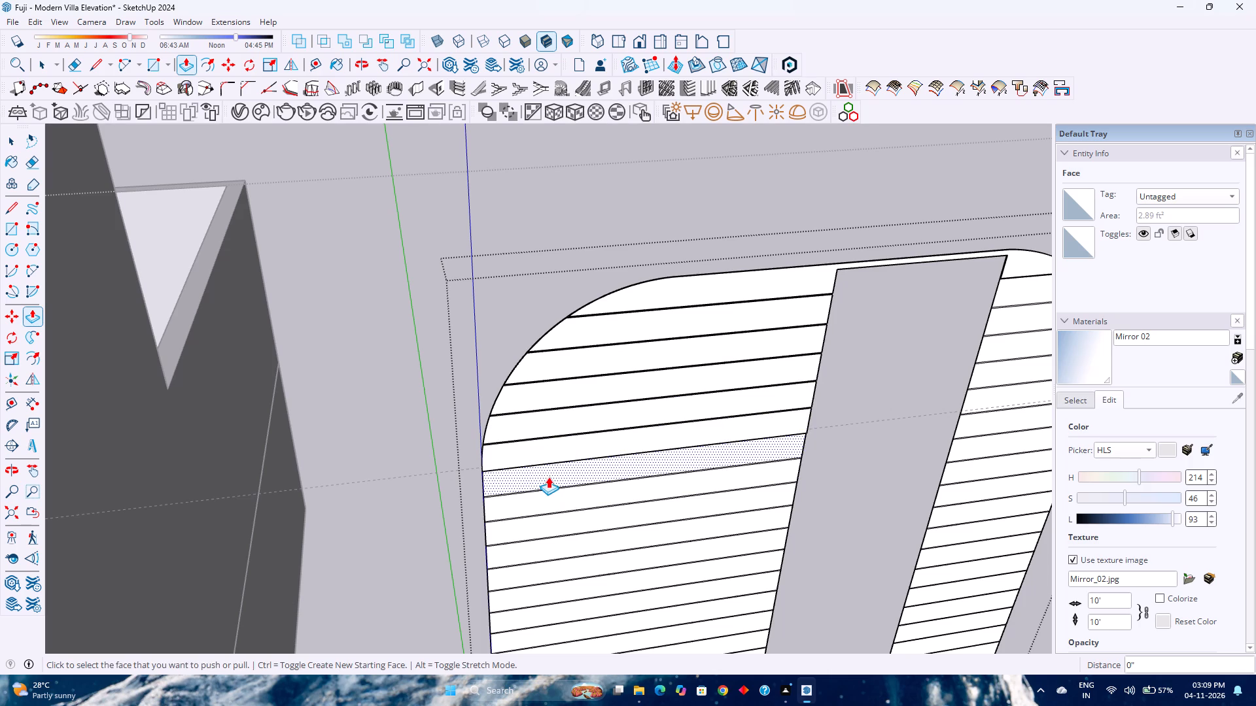
double_click(545, 494)
double_click(547, 518)
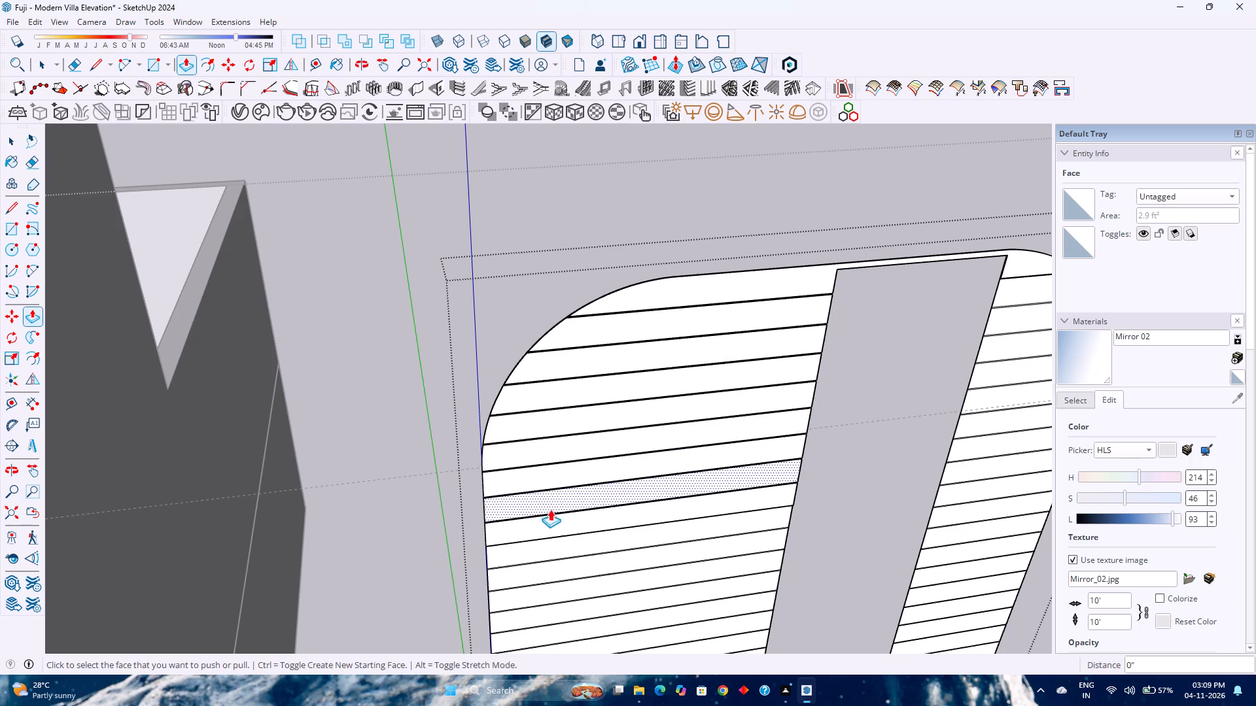
middle_click_drag(567, 496, 462, 324, "shift")
middle_click(462, 324, "shift")
double_click(460, 361)
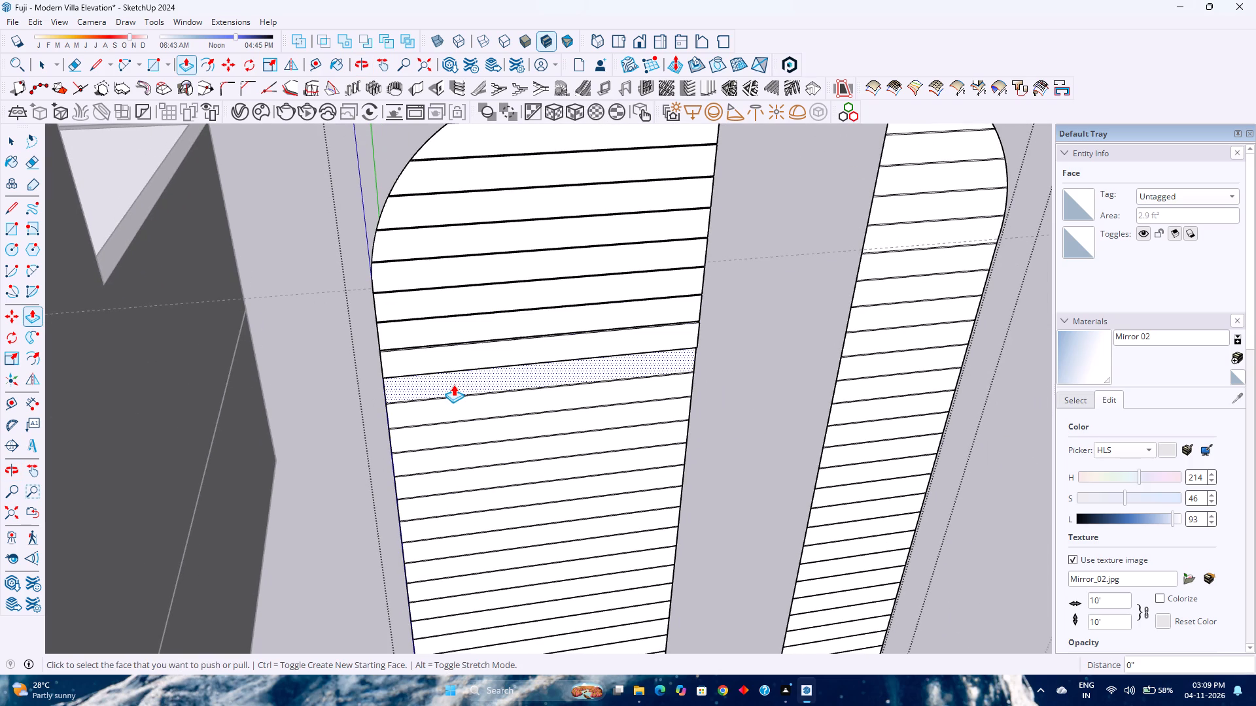
double_click(453, 385)
Extrude the following strips below them by 1/4" on the tower side, redoing any strip that was pulled wrongly.
middle_click_drag(444, 384, 672, 424)
middle_click(673, 424)
scroll(430, 424, "up", 5)
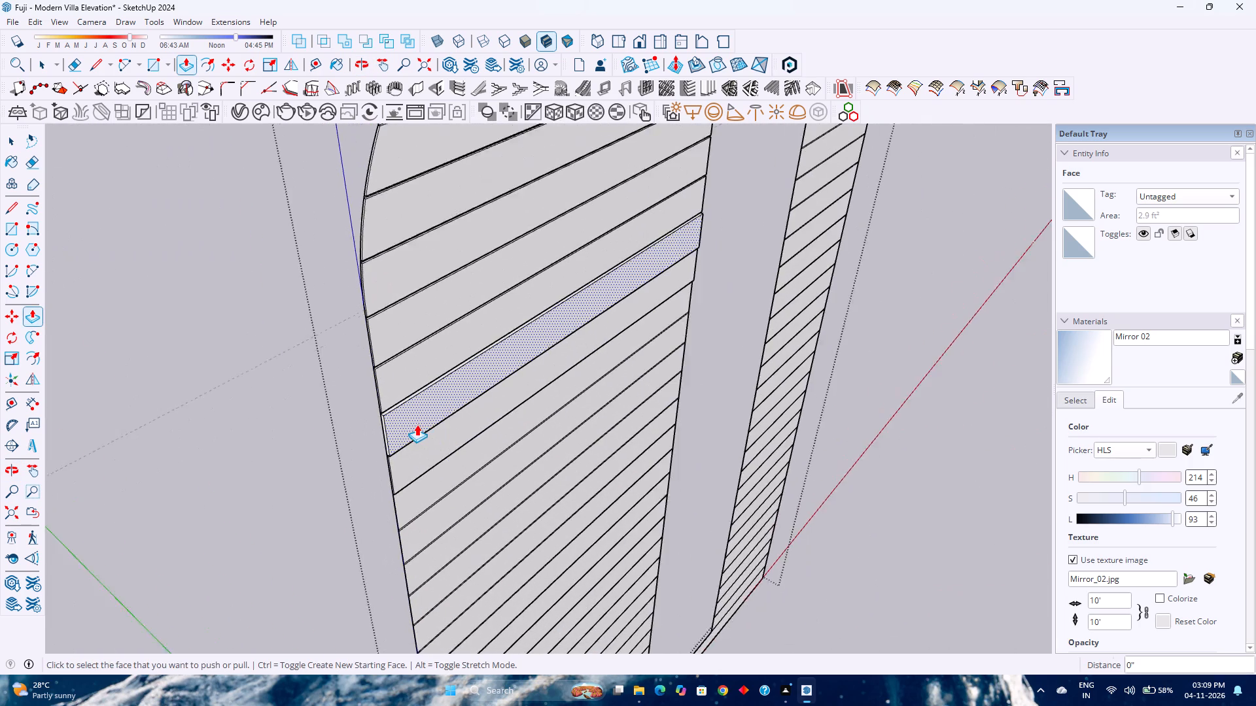
scroll(417, 424, "up", 2)
left_click(417, 424)
left_click(406, 386)
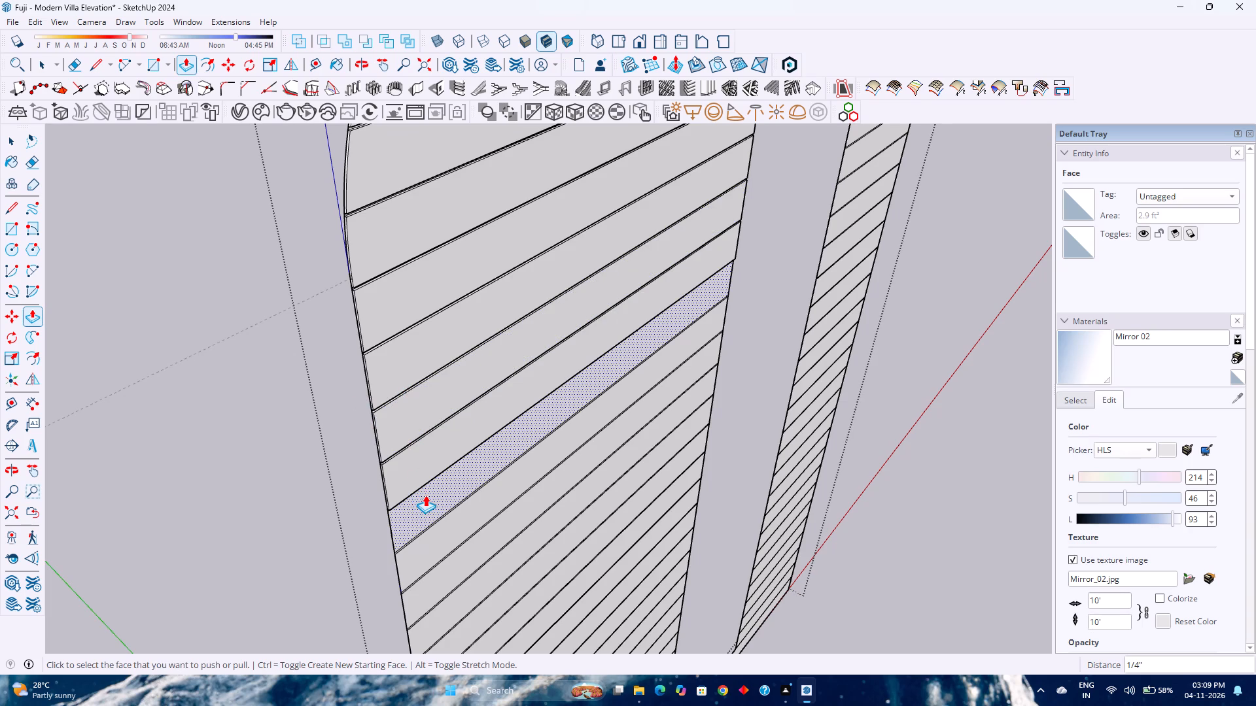
double_click(425, 495)
key("ctrl+z")
left_click(413, 518)
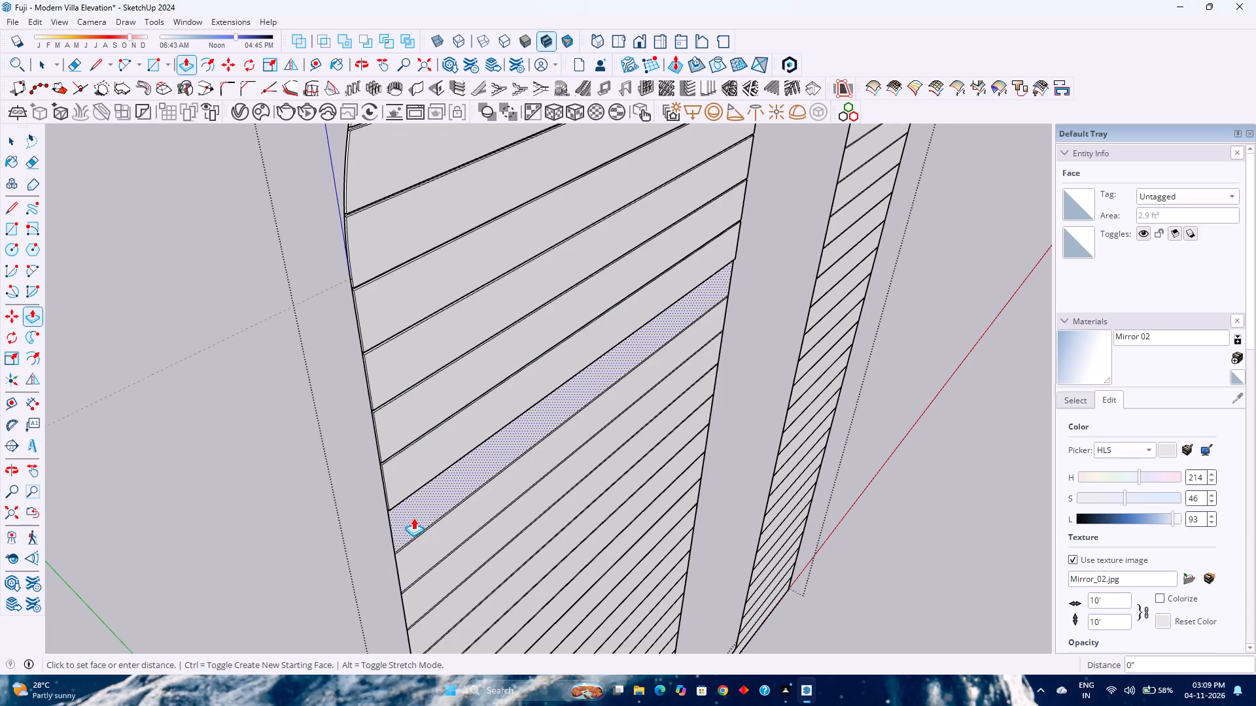
left_click(422, 477)
double_click(430, 552)
double_click(441, 574)
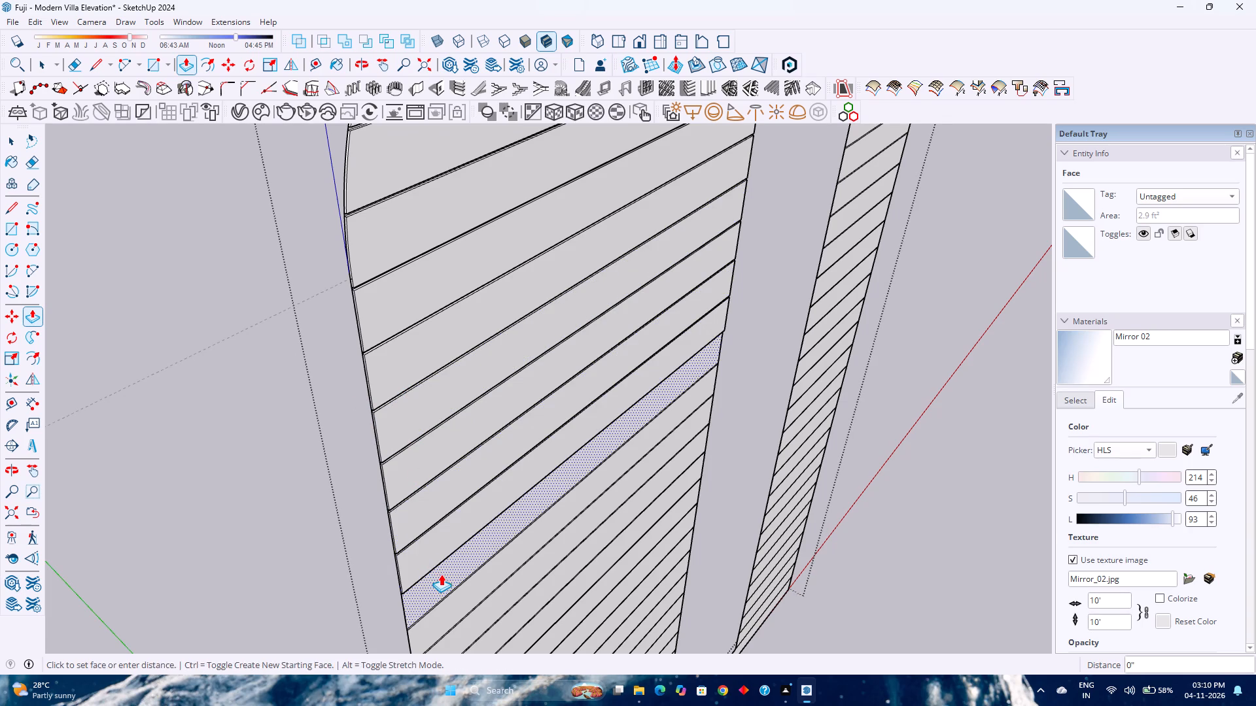
Continue the 1/4" extrusion down through the middle strips on the tower side of the window opening.
middle_click_drag(416, 537, 374, 422, "shift")
middle_click(374, 420, "shift")
left_click(411, 475)
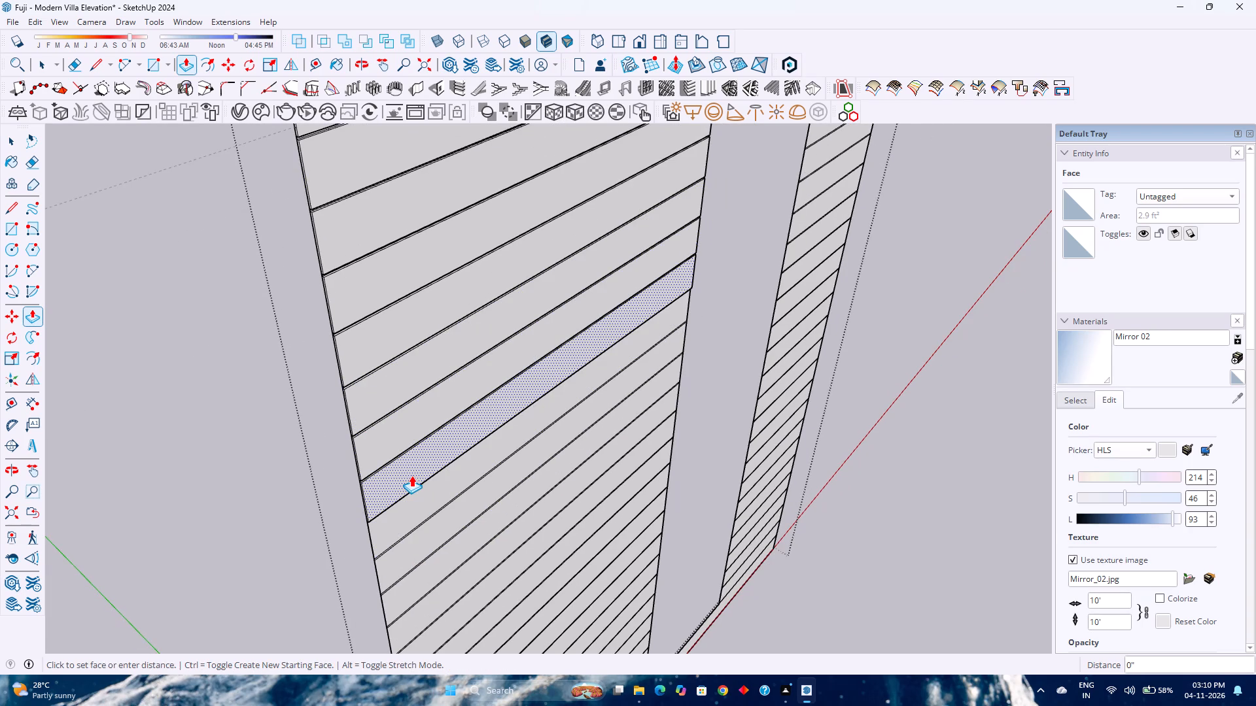
key("Escape")
double_click(411, 517)
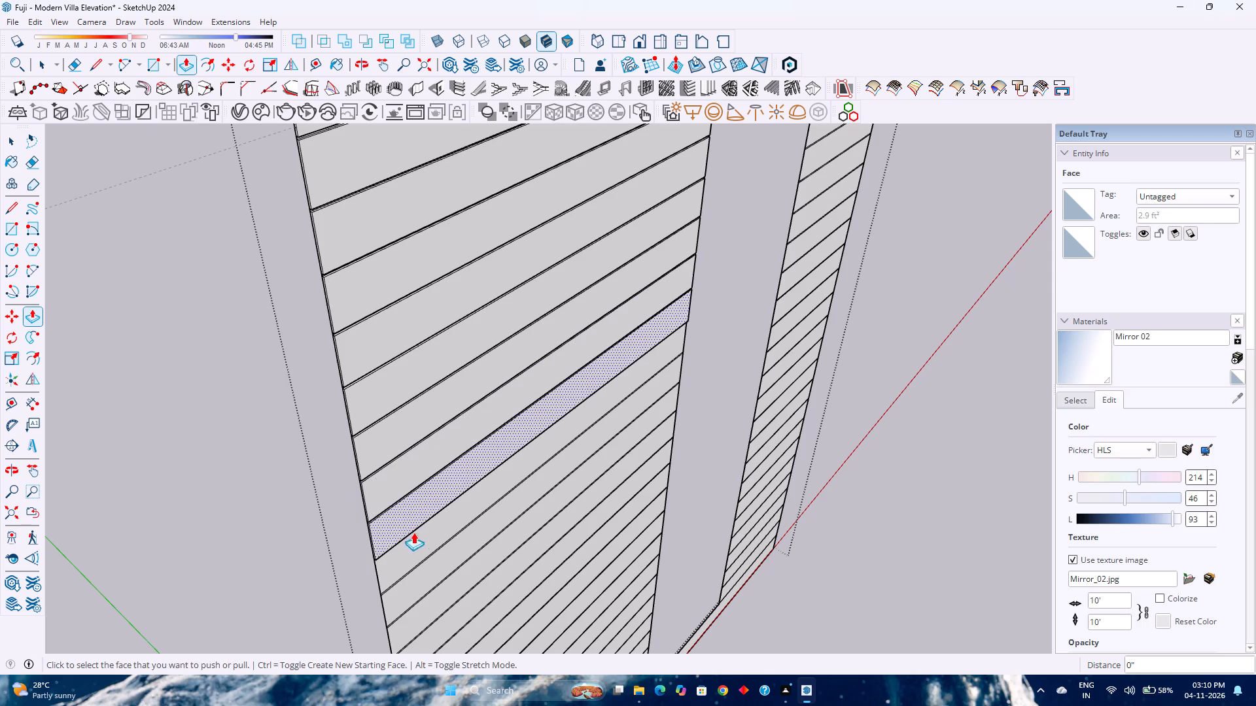
double_click(417, 545)
middle_click_drag(434, 611, 381, 420, "shift")
middle_click(381, 418, "shift")
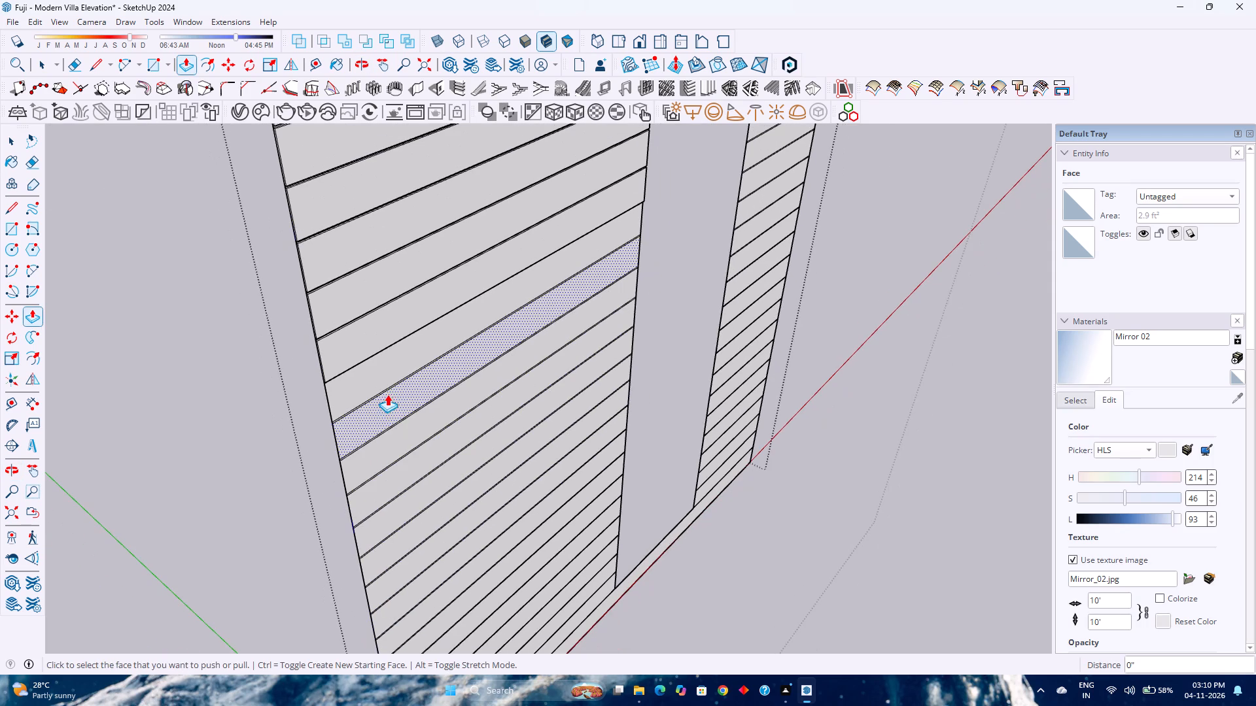
double_click(383, 373)
double_click(381, 430)
double_click(388, 462)
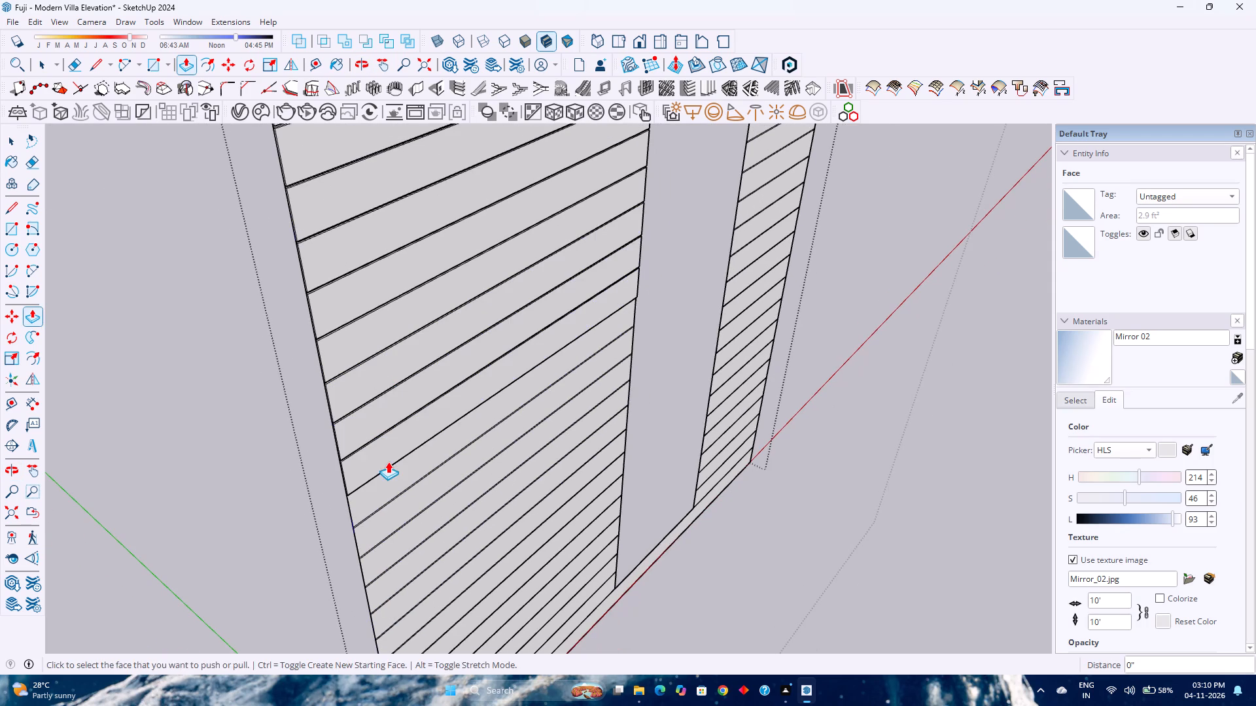
double_click(394, 486)
double_click(402, 507)
double_click(408, 537)
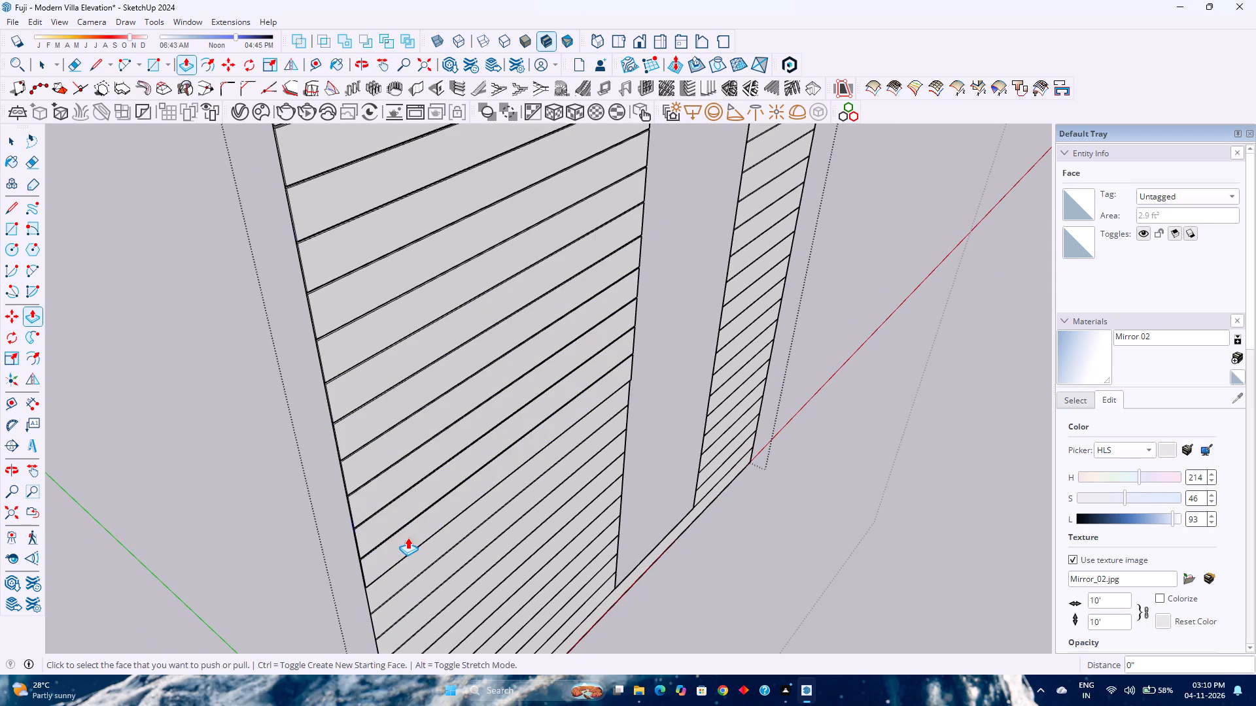
double_click(419, 559)
Apply the 1/4" extrusion to the lower strips on the tower side of the window opening.
middle_click_drag(424, 548, 419, 426, "shift")
middle_click(419, 426, "shift")
double_click(422, 477)
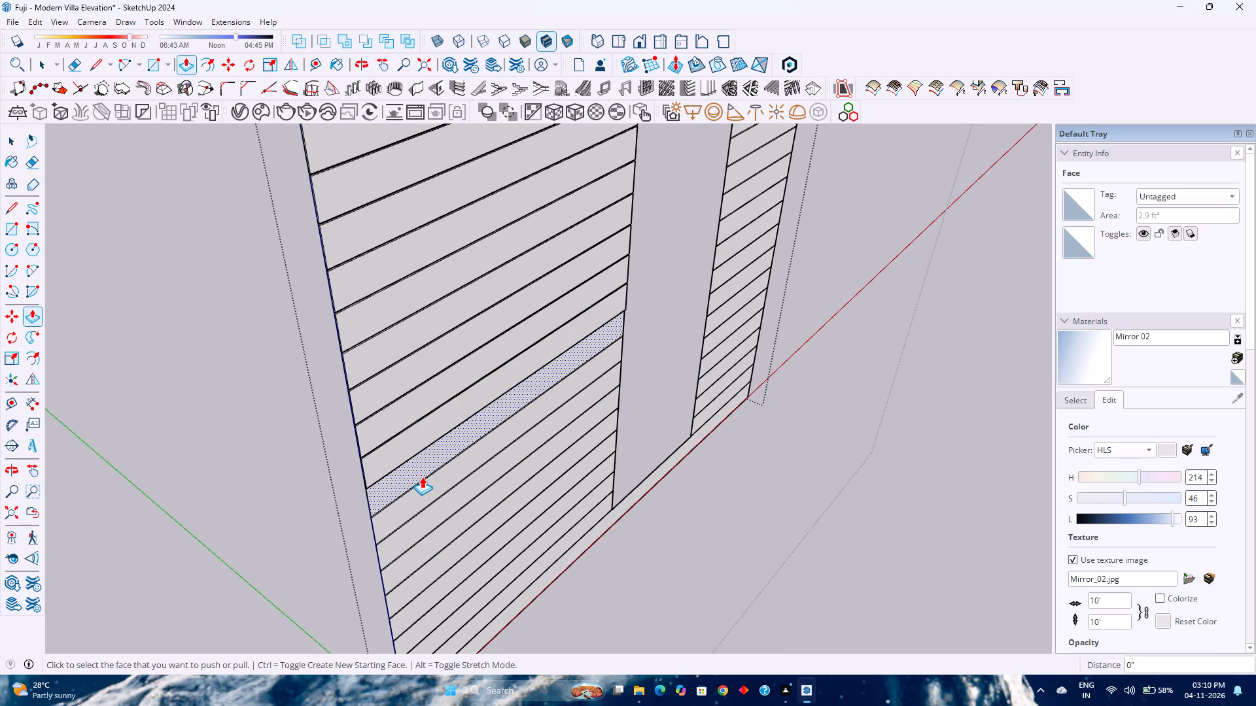
double_click(422, 496)
double_click(428, 516)
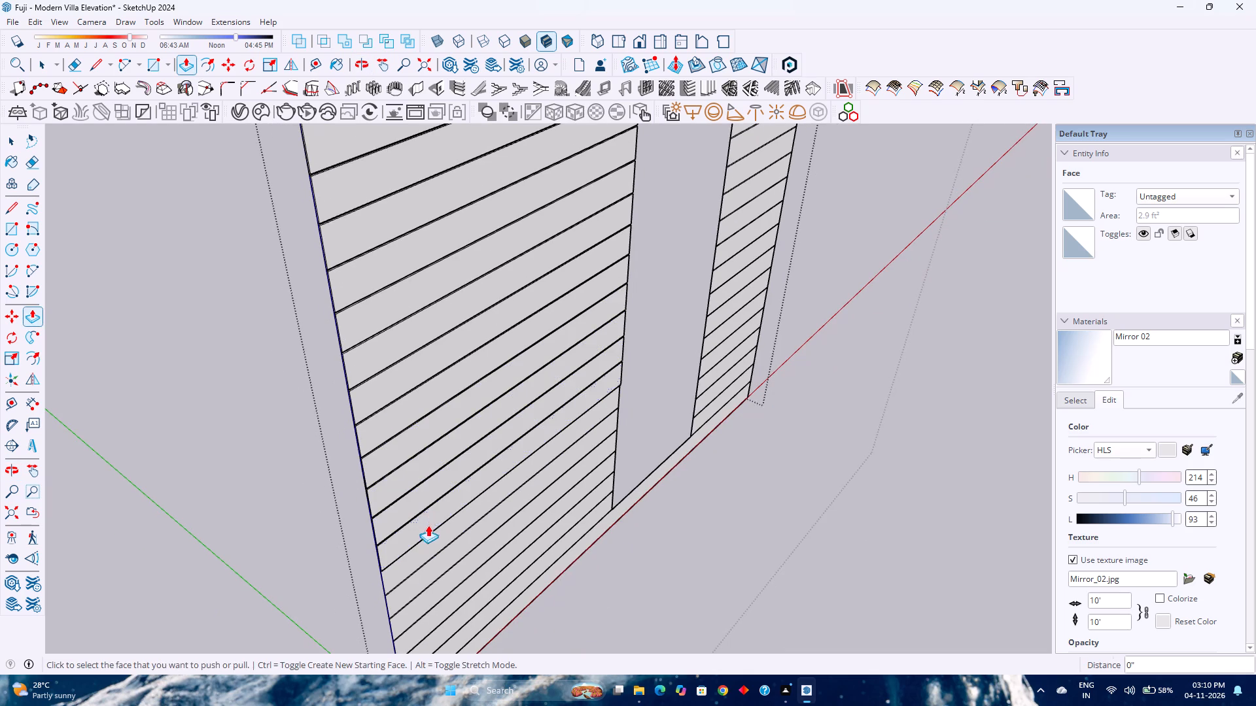
double_click(432, 539)
double_click(442, 555)
double_click(451, 571)
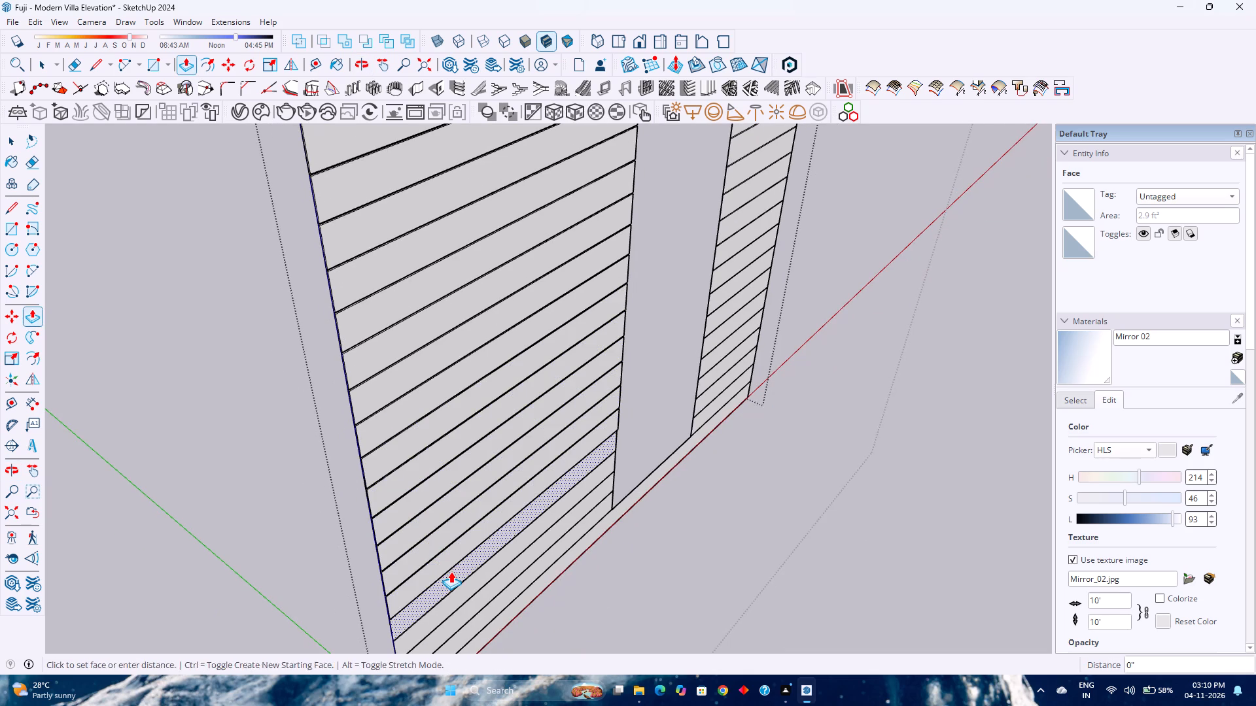
Extrude the remaining lowest strips on the tower side by 1/4", down to the base strip under the window opening.
middle_click_drag(451, 571, 425, 394, "shift")
scroll(414, 464, "up", 6)
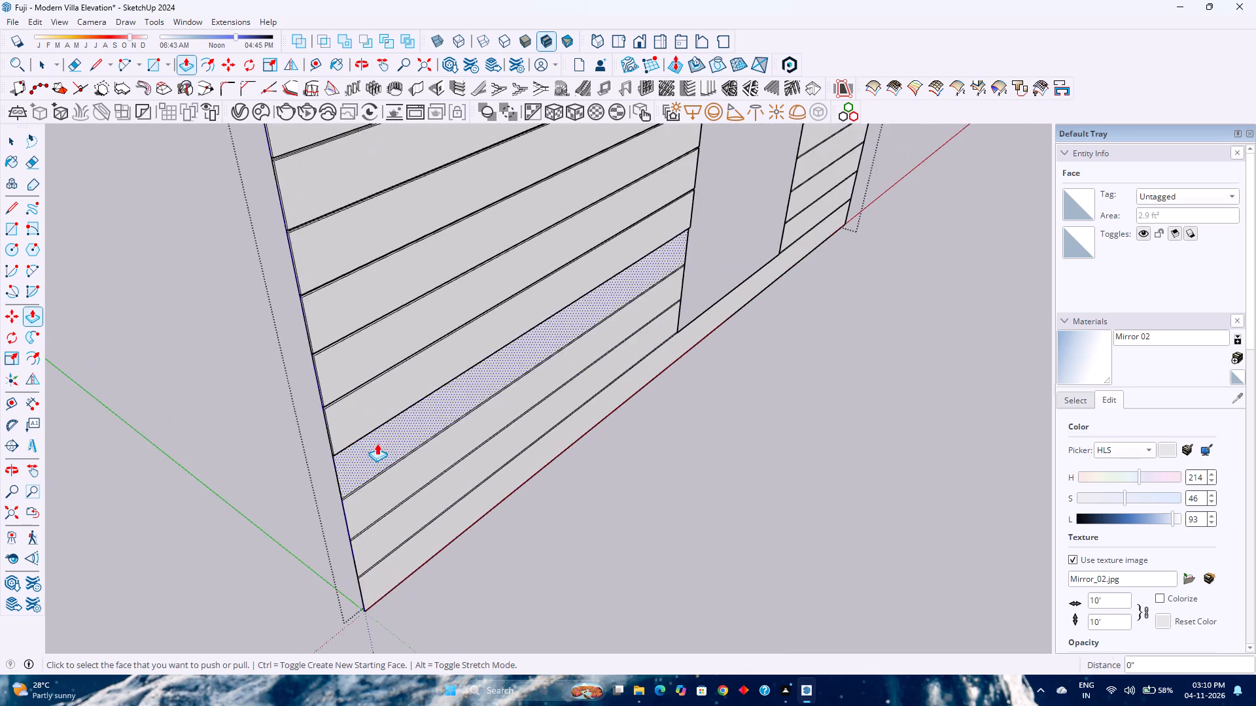
scroll(377, 443, "up", 5)
double_click(359, 480)
double_click(394, 529)
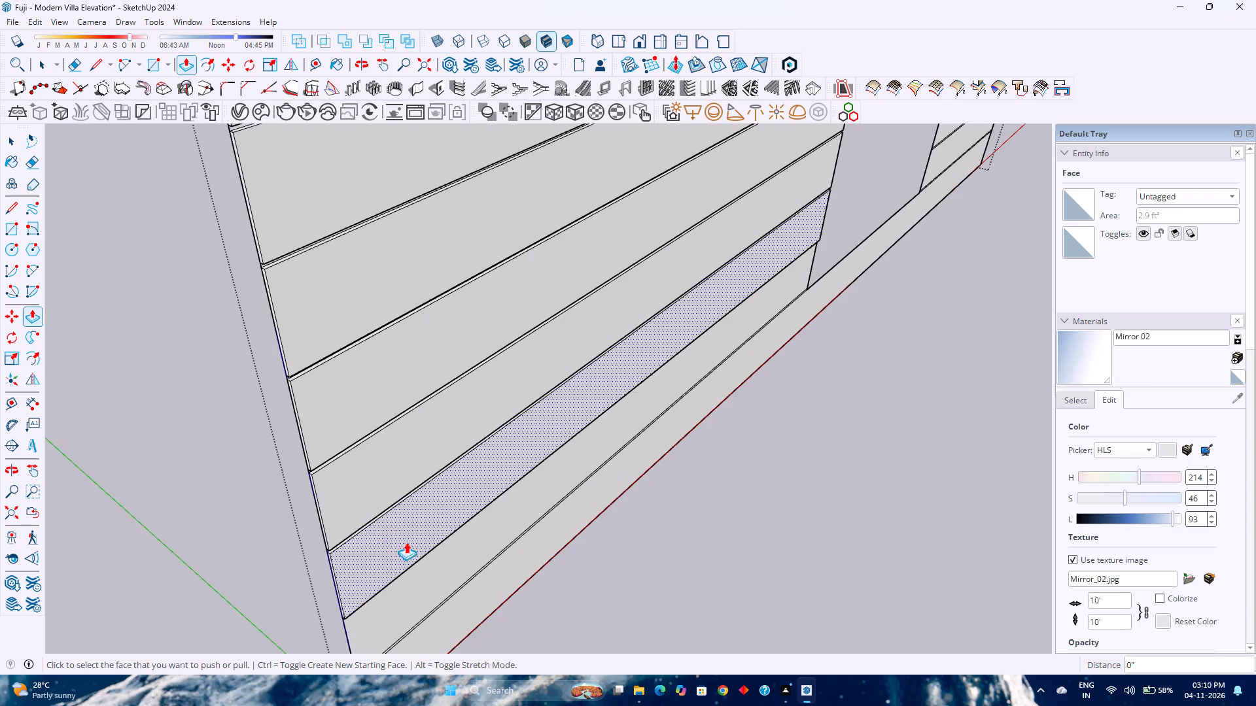
double_click(433, 573)
double_click(466, 591)
Extrude the lowest strips on the far side of the window opening by 1/4", working upward from the base.
scroll(415, 456, "down", 7)
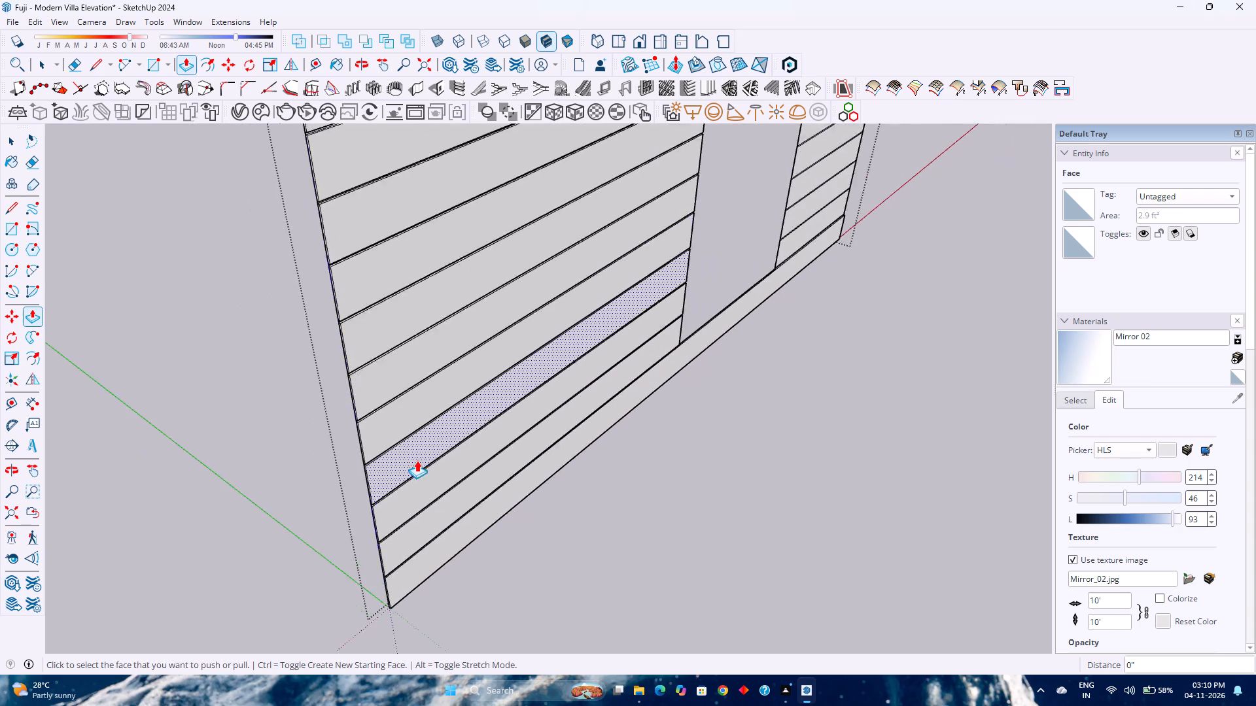
scroll(417, 460, "down", 11)
middle_click_drag(580, 467, 277, 524)
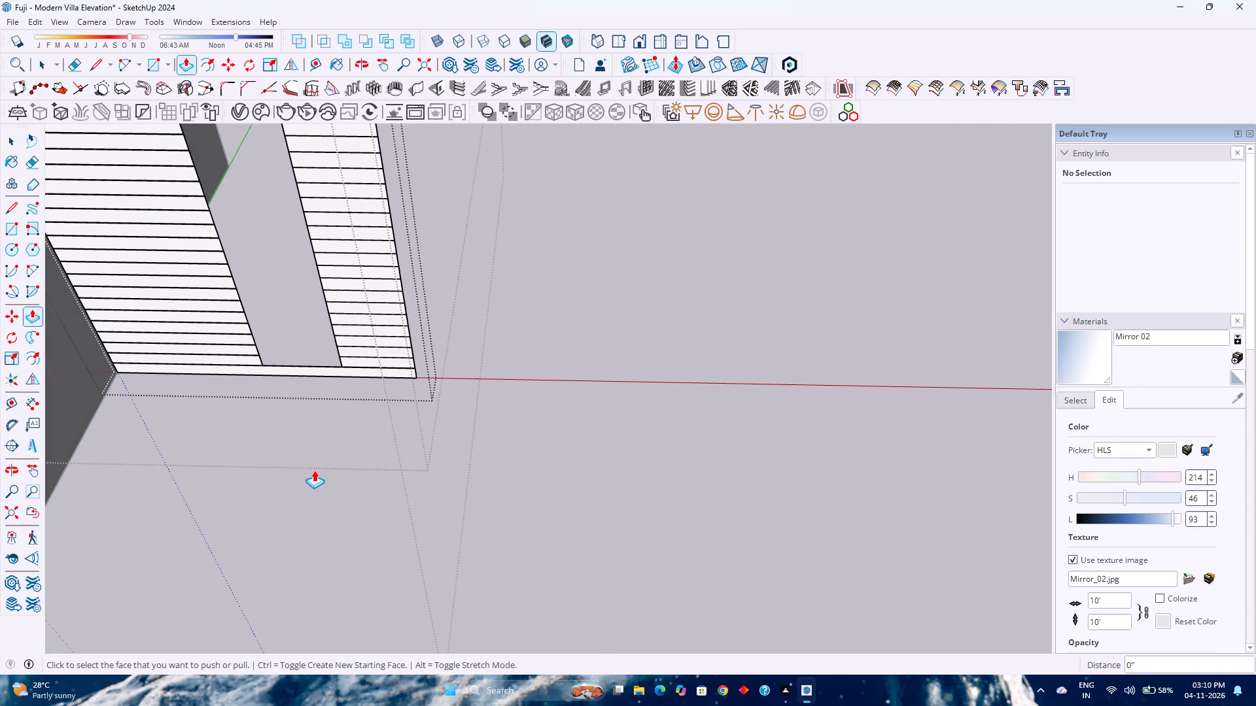
middle_click_drag(322, 473, 595, 664, "shift")
middle_click(595, 664, "shift")
scroll(649, 550, "up", 5)
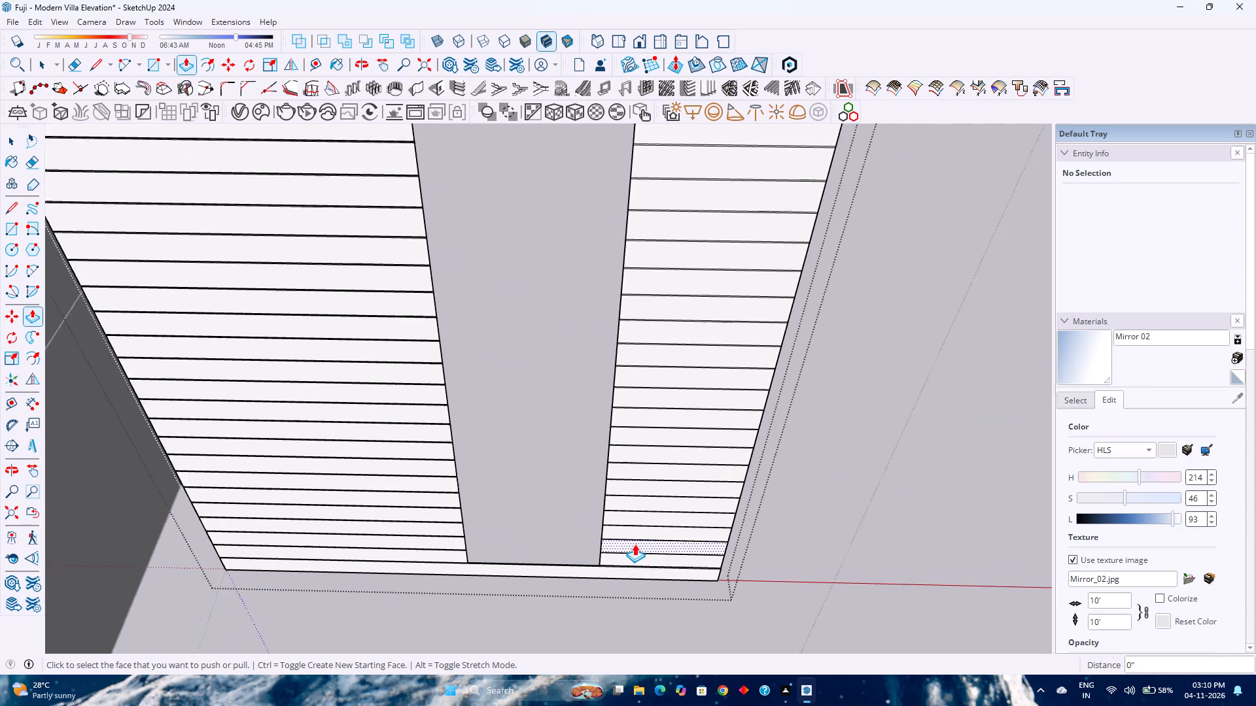
scroll(635, 544, "up", 2)
double_click(613, 560)
double_click(621, 542)
double_click(623, 518)
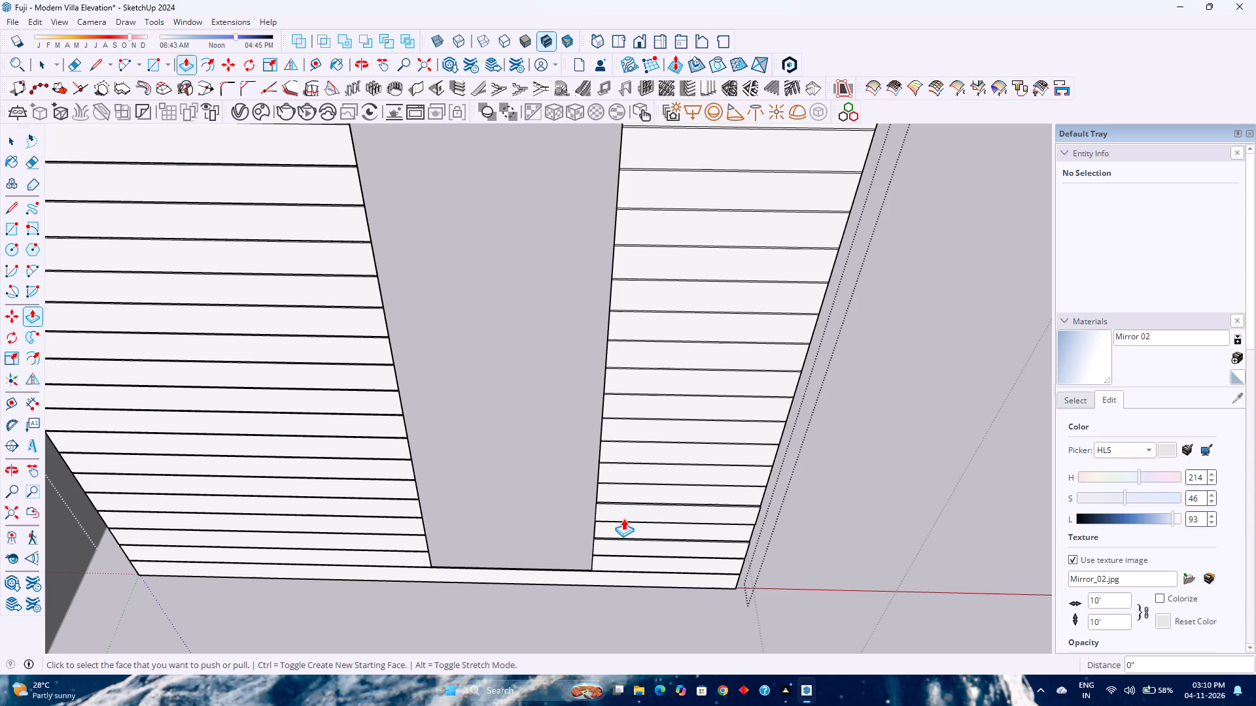
double_click(623, 533)
double_click(630, 490)
double_click(630, 477)
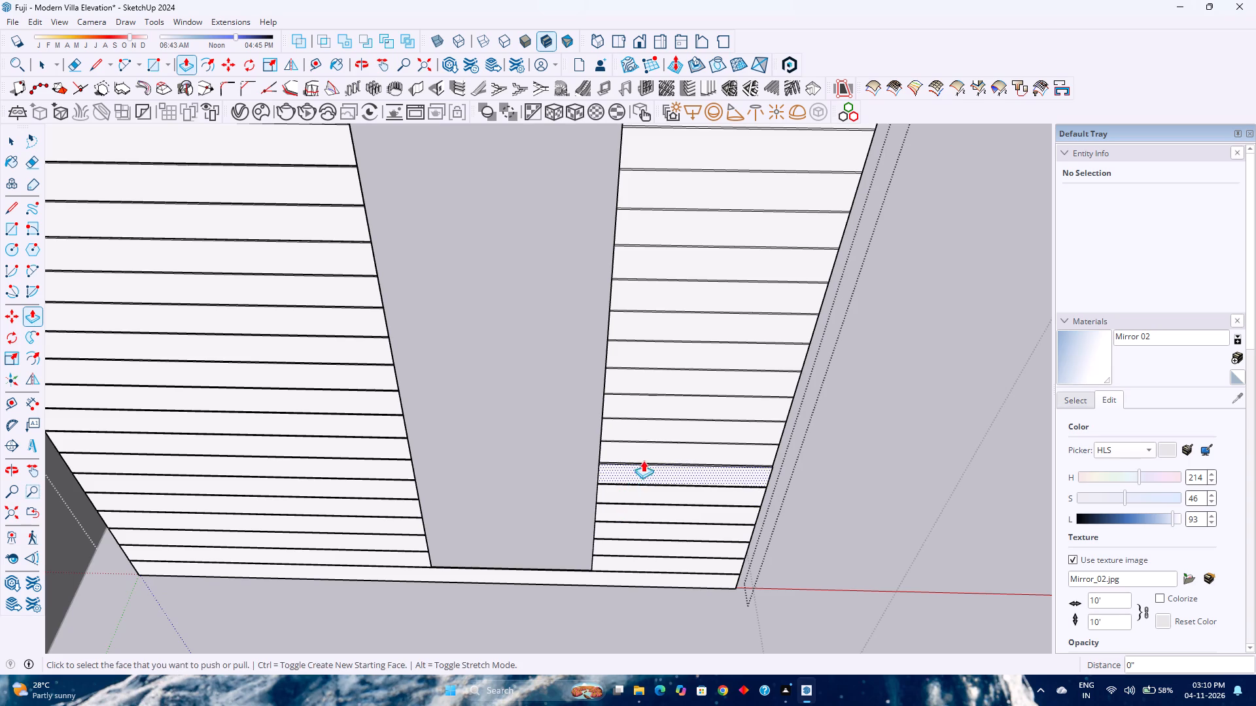
double_click(643, 454)
Continue the 1/4" extrusion upward through the lower strips on the far side of the window opening.
middle_click_drag(643, 452, 672, 571, "shift")
double_click(661, 553)
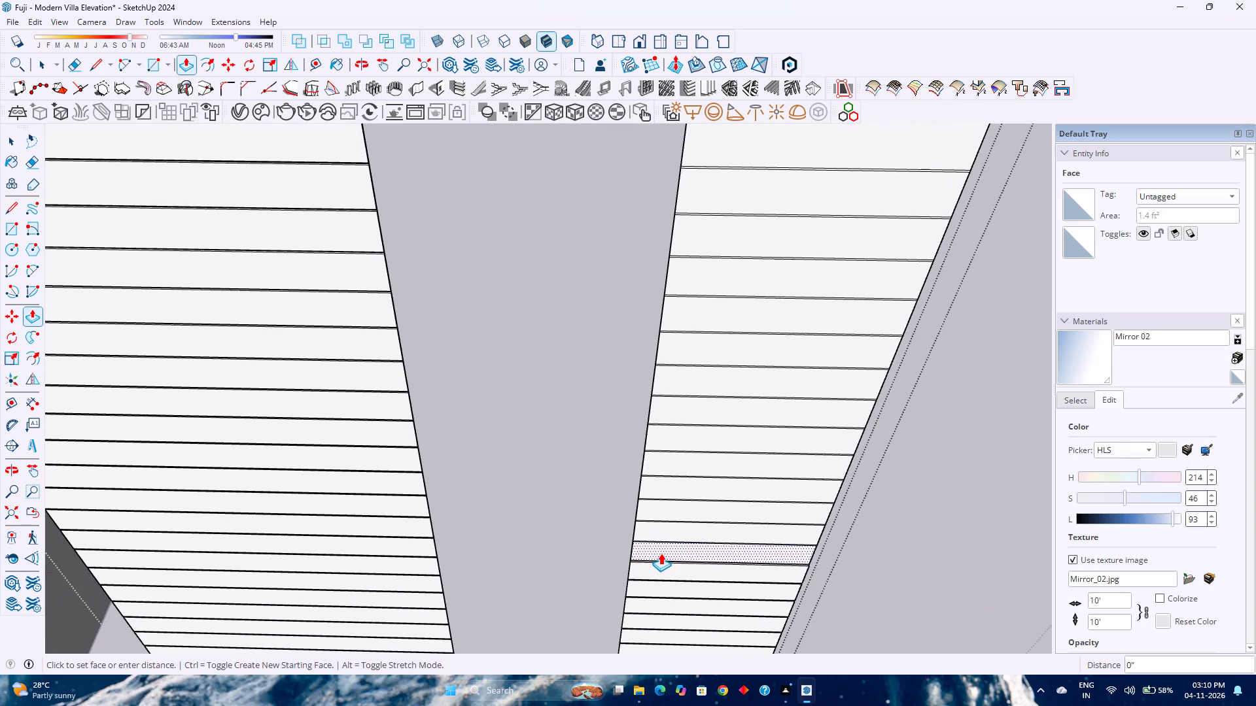
double_click(663, 532)
double_click(668, 505)
middle_click_drag(684, 516, 691, 550, "shift")
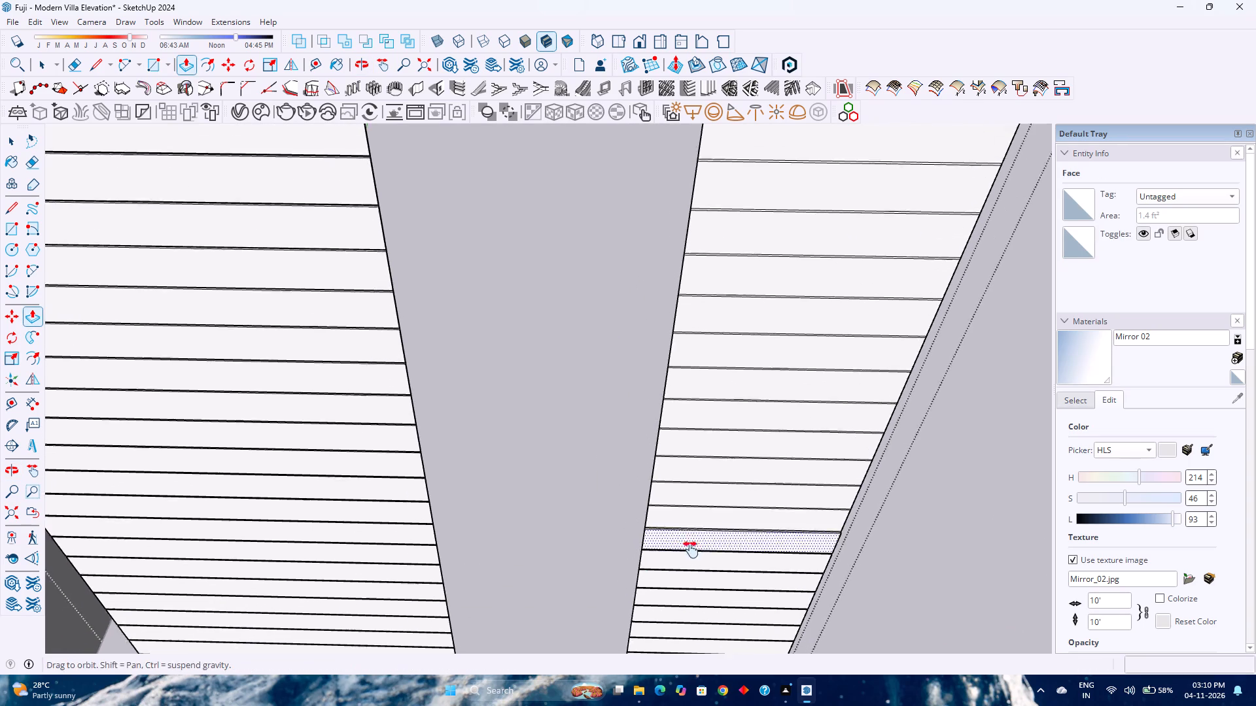
middle_click_drag(691, 550, 675, 595, "shift")
middle_click(674, 597, "shift")
double_click(669, 562)
double_click(676, 542)
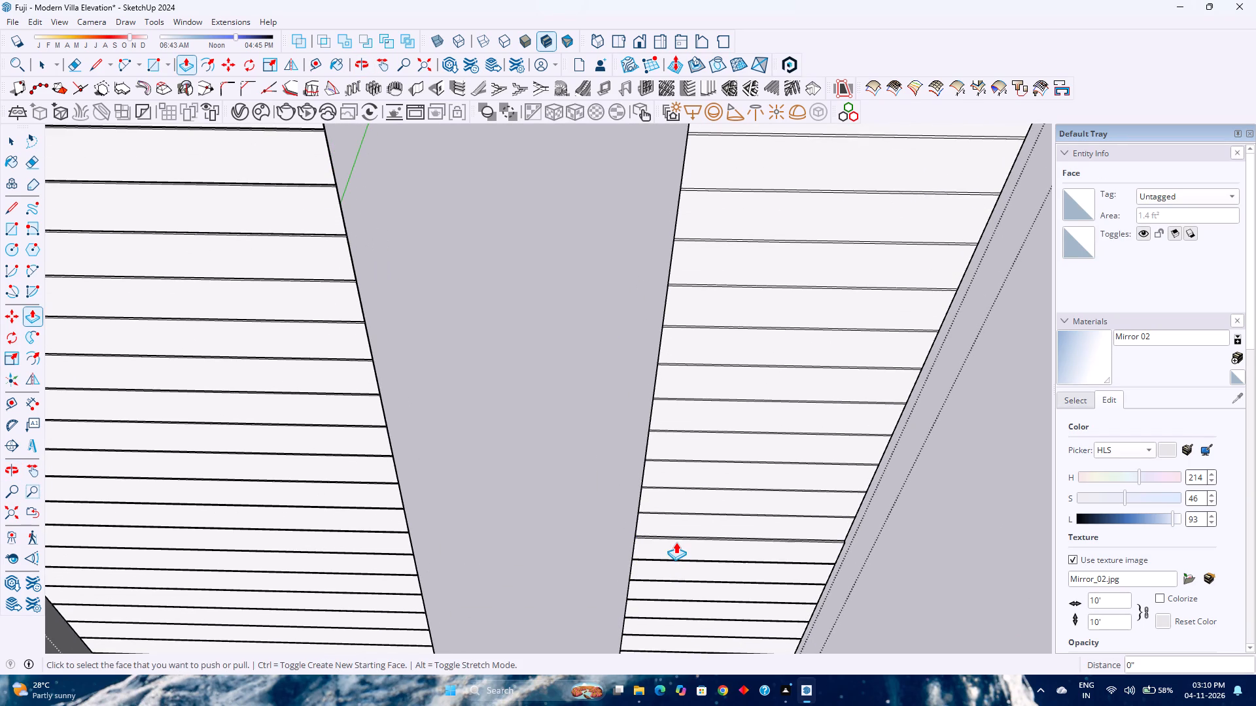
middle_click_drag(672, 543, 674, 607, "shift")
middle_click(674, 607, "shift")
double_click(674, 586)
double_click(680, 564)
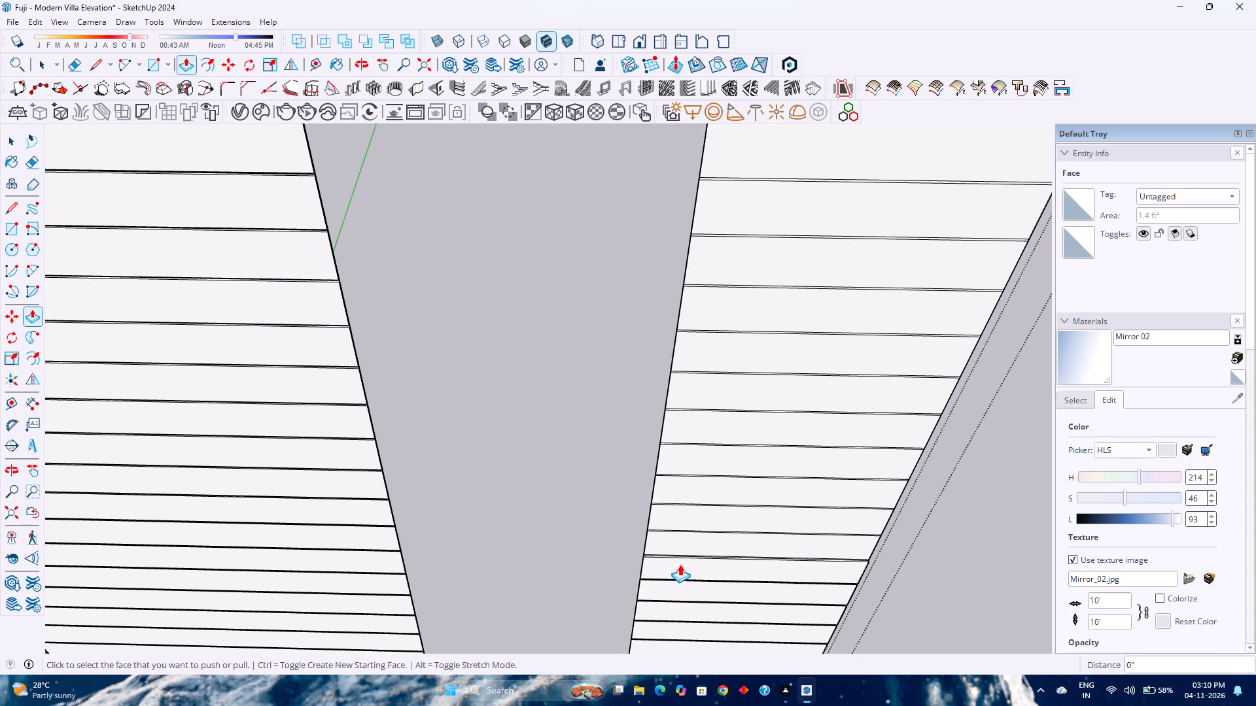
double_click(681, 539)
Apply the 1/4" extrusion to the lower-middle strips on the far side of the window opening.
middle_click_drag(681, 539, 671, 614, "shift")
middle_click(671, 618, "shift")
scroll(670, 615, "up", 6)
double_click(668, 573)
double_click(665, 549)
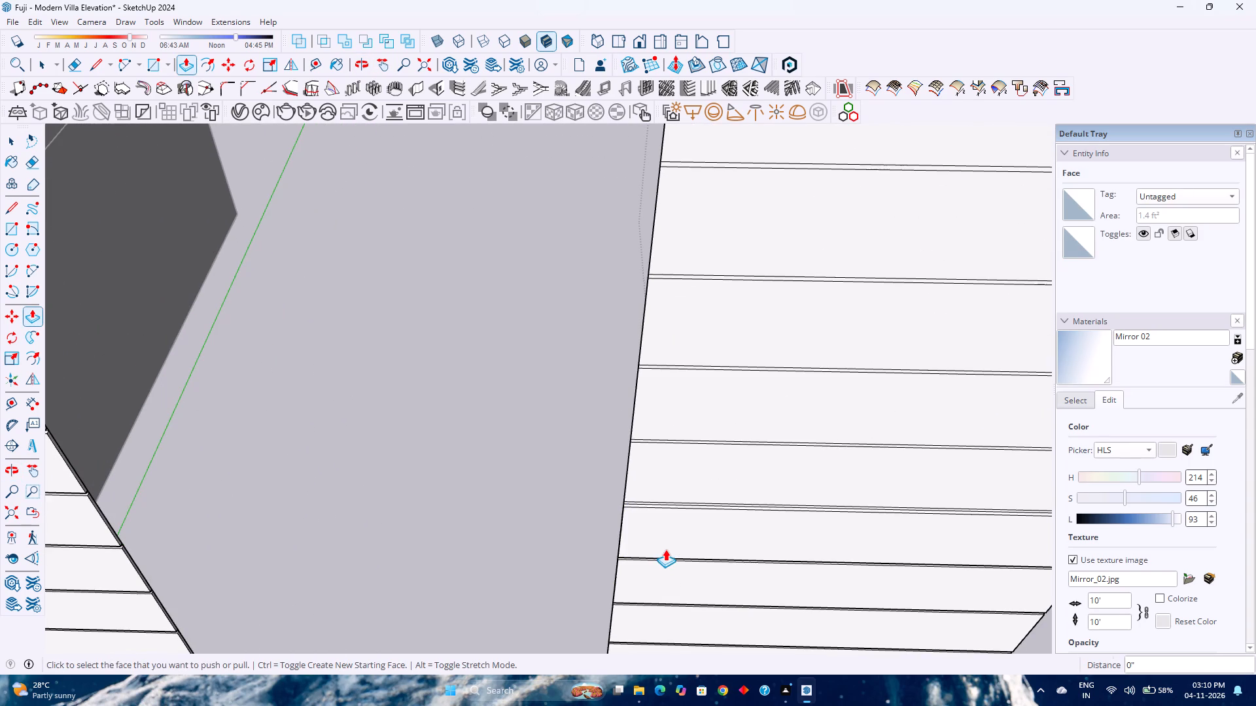
middle_click_drag(667, 539, 656, 619, "shift")
middle_click(655, 621, "shift")
double_click(652, 561)
double_click(671, 520)
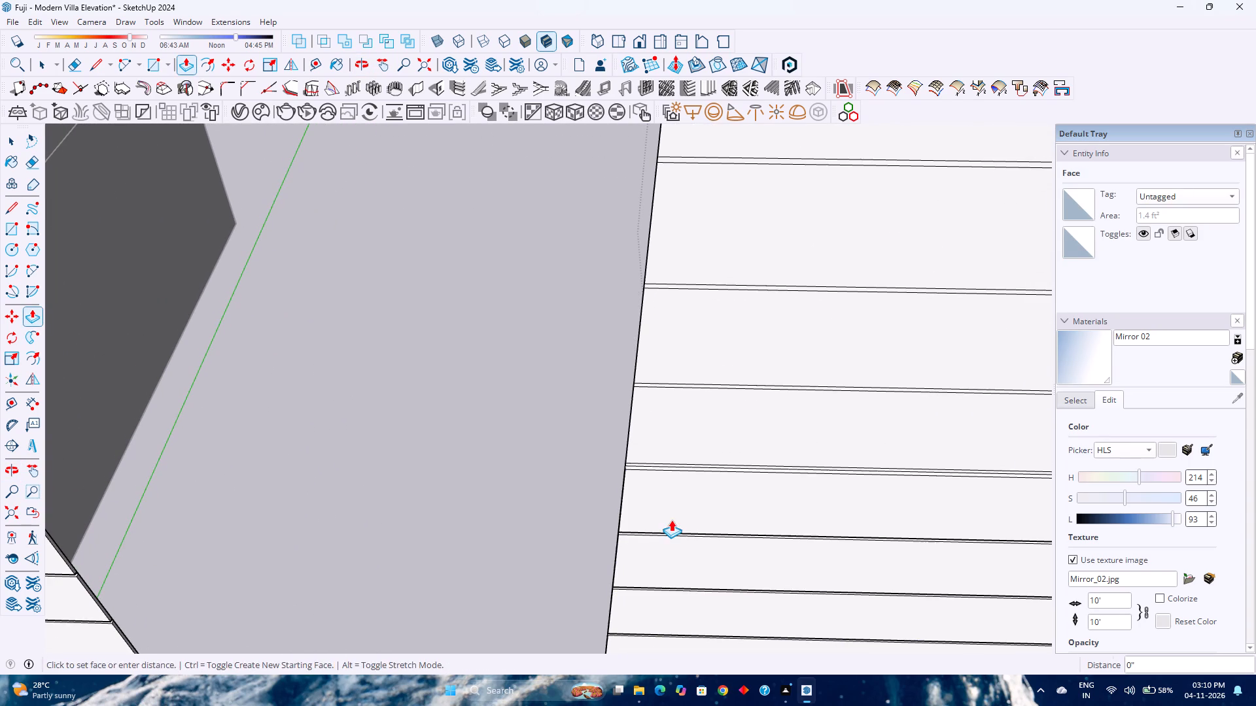
Extrude the middle strips on the far side of the window opening by 1/4", up toward the curved edge.
middle_click_drag(708, 514, 633, 635, "shift")
middle_click(632, 635, "shift")
double_click(631, 567)
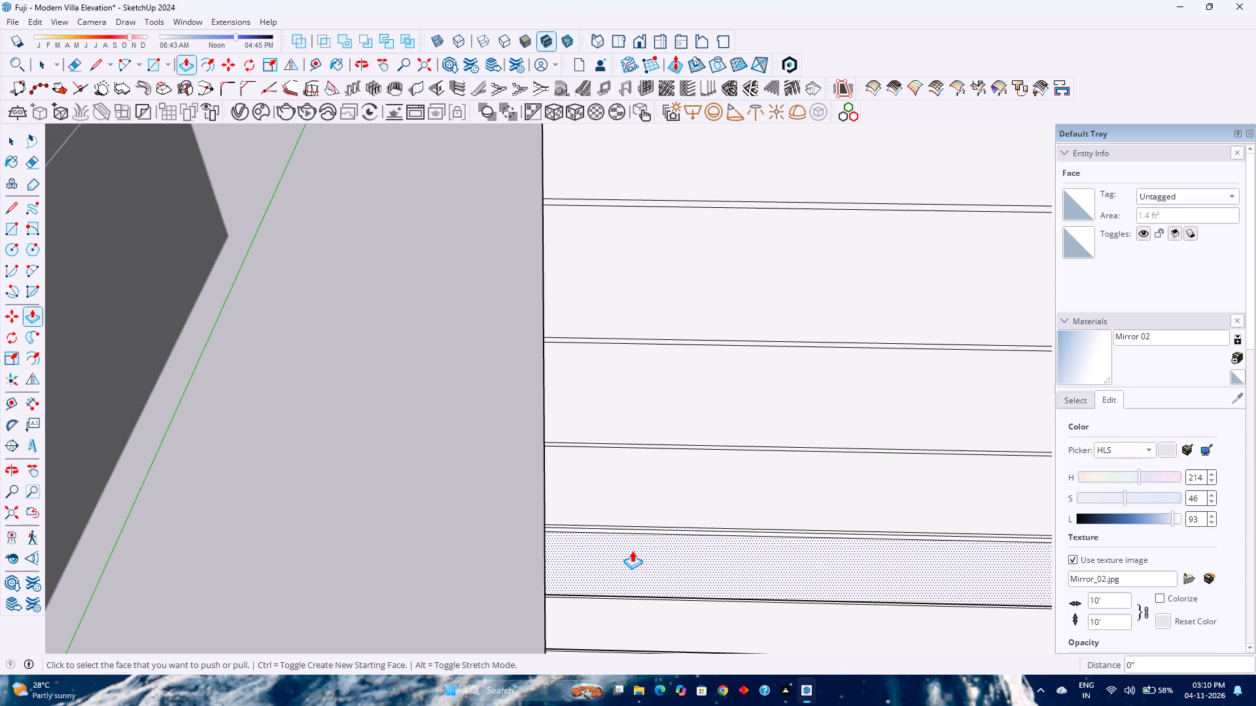
middle_click_drag(632, 550, 592, 636, "shift")
middle_click(591, 638, "shift")
double_click(585, 587)
double_click(607, 518)
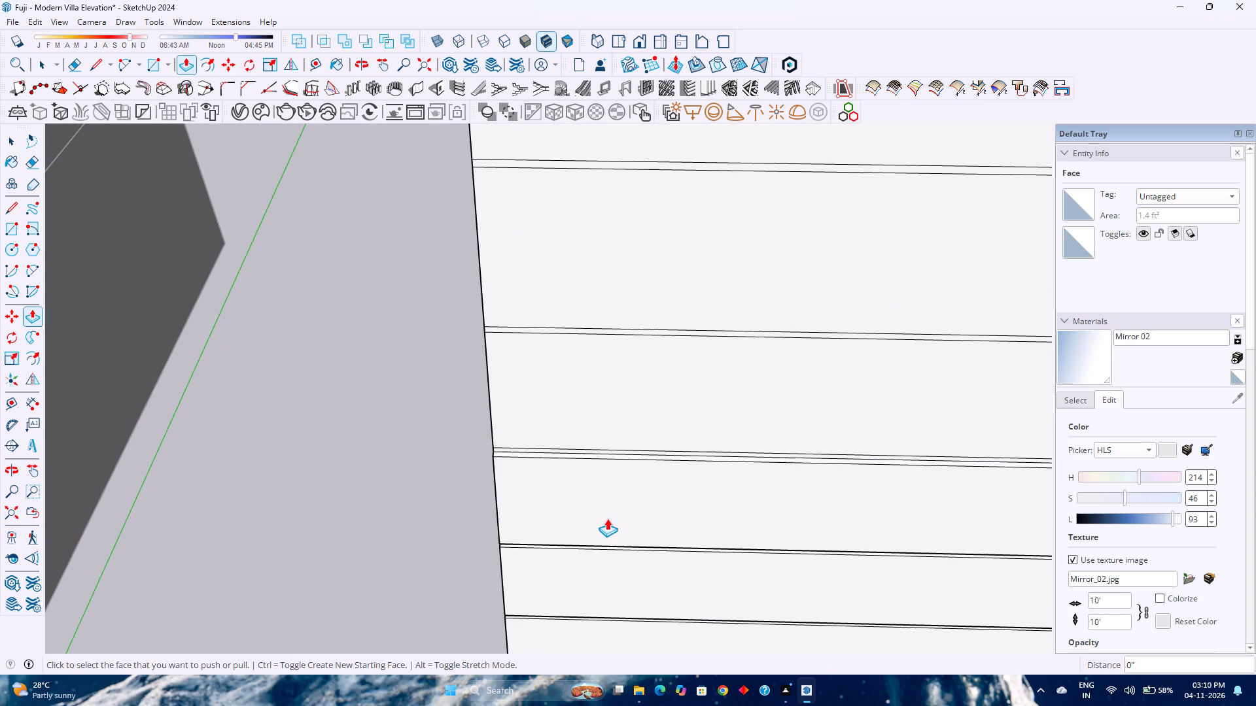
middle_click_drag(607, 518, 577, 650, "shift")
middle_click(576, 650, "shift")
double_click(580, 548)
Extrude the strips along the rounded edge on the far side of the window opening by 1/4".
scroll(580, 545, "down", 10)
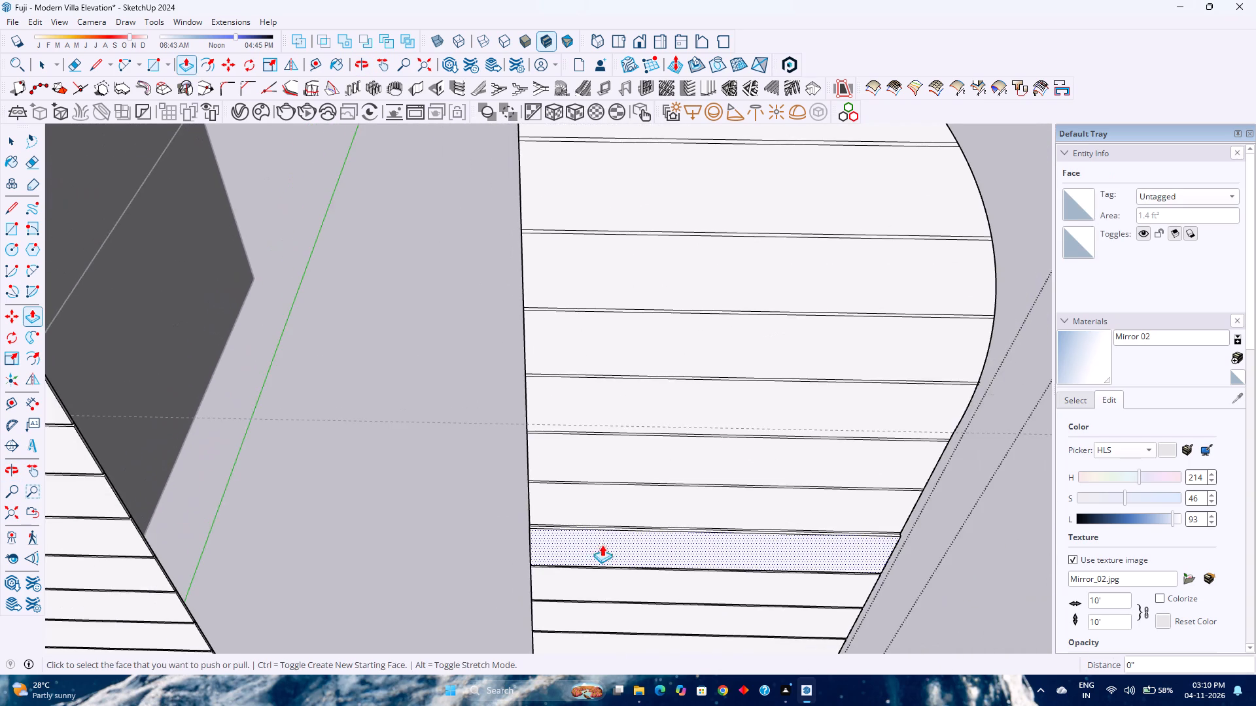
middle_click_drag(696, 545, 529, 484)
middle_click(529, 484)
scroll(529, 484, "down", 4)
double_click(531, 485)
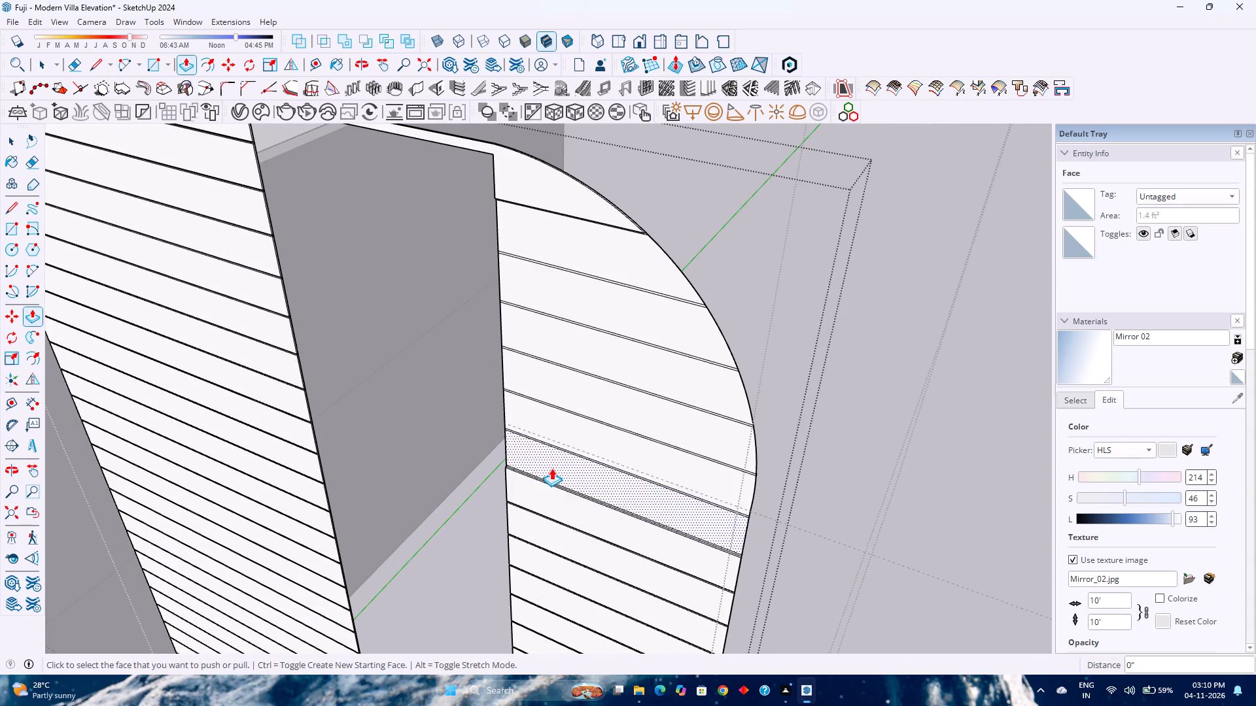
double_click(551, 468)
double_click(578, 427)
double_click(586, 403)
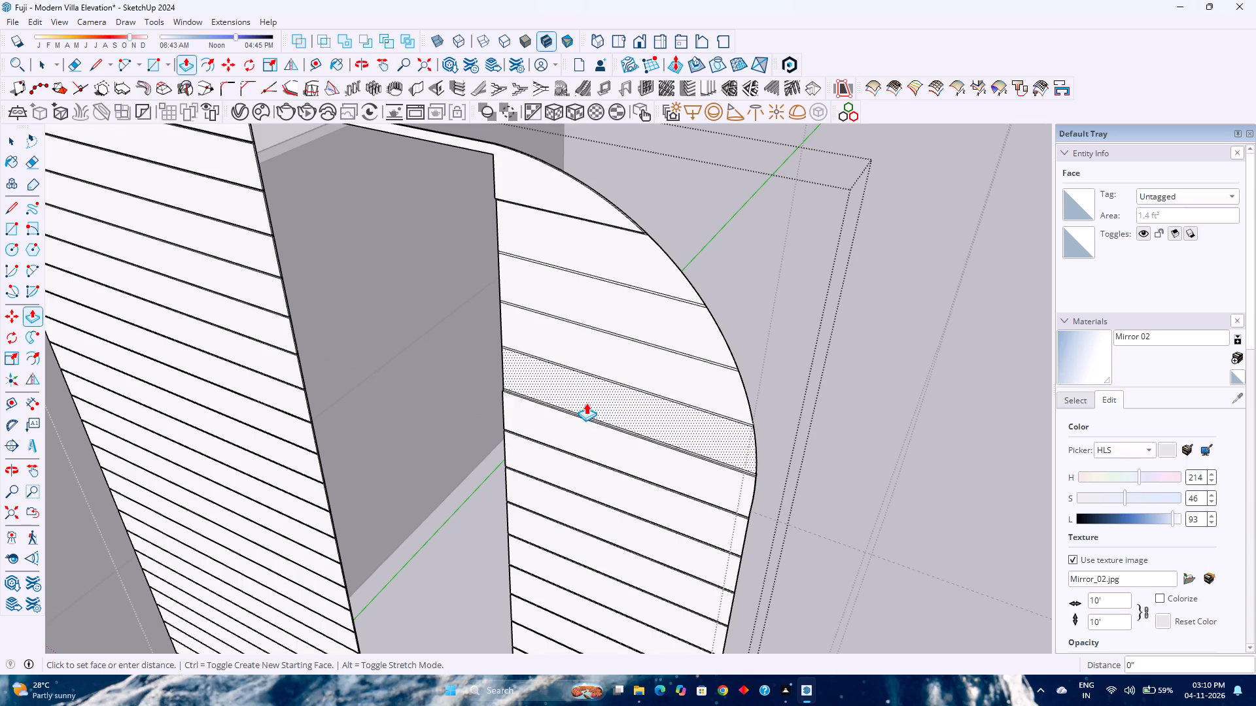
double_click(618, 358)
double_click(636, 329)
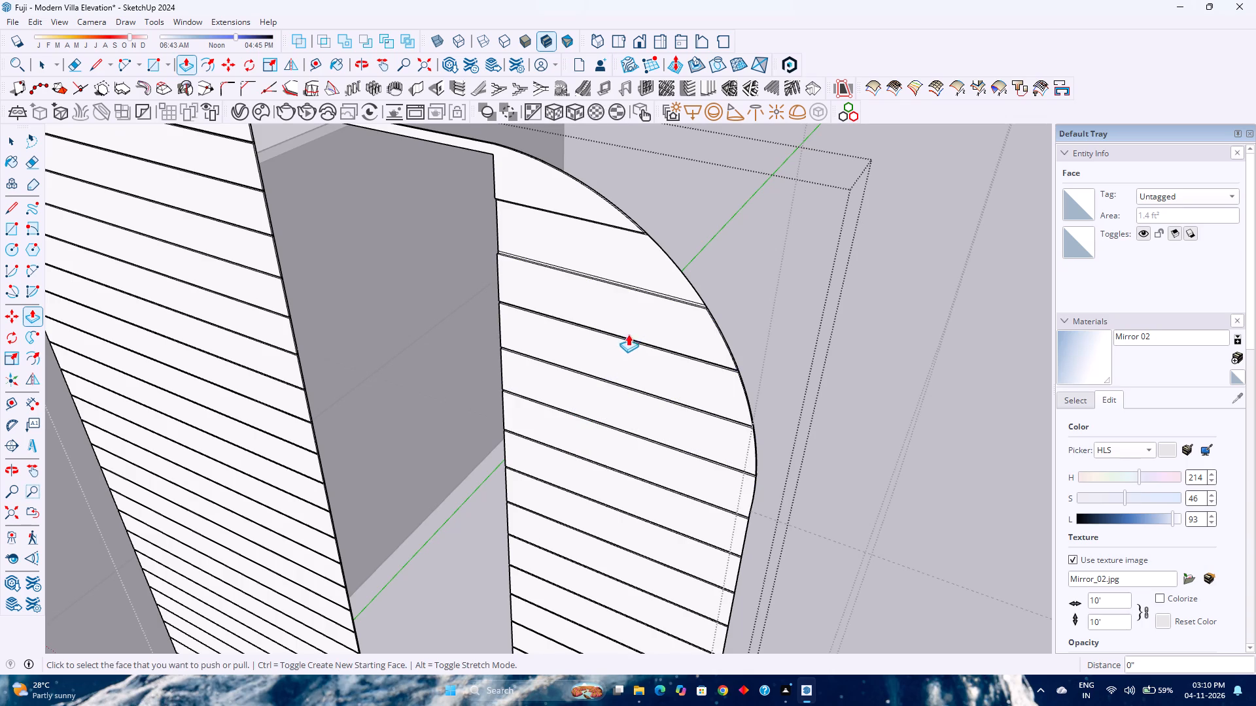
Extrude the last strip near the top of the rounded corner by 1/4" and leave the panel group.
middle_click_drag(654, 352, 694, 486, "shift")
middle_click(694, 486, "shift")
double_click(649, 374)
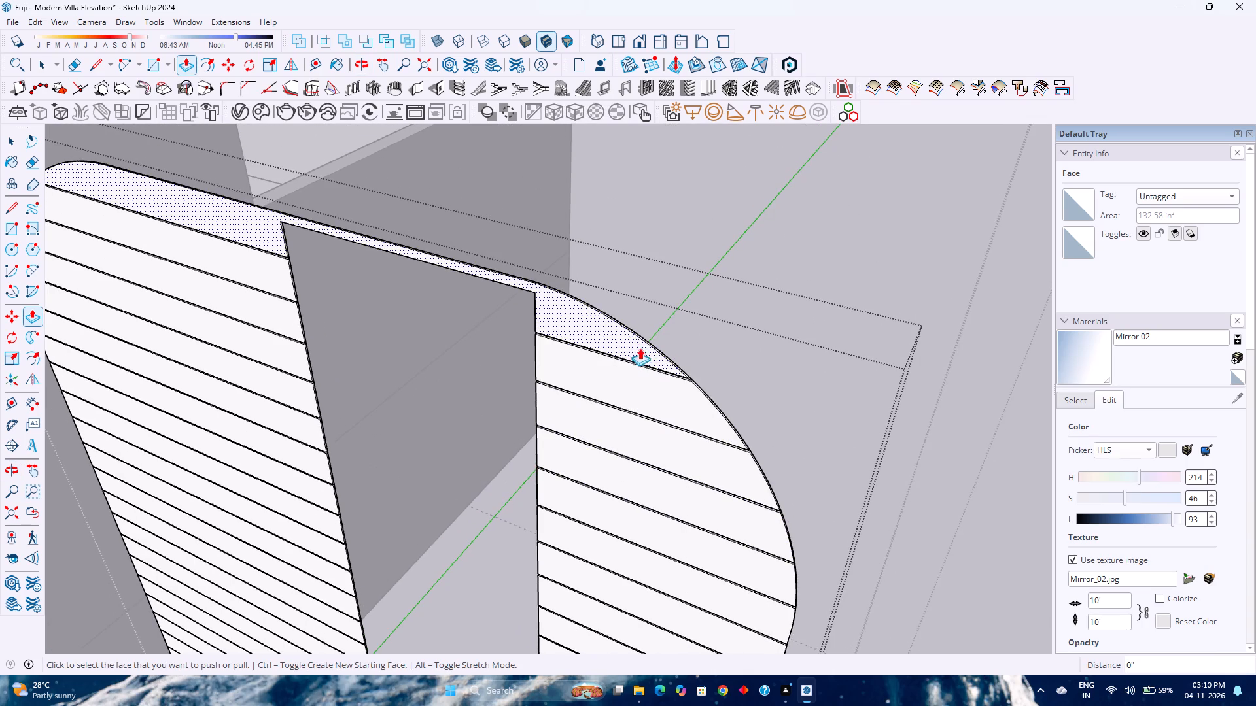
scroll(708, 384, "up", 3)
key("space")
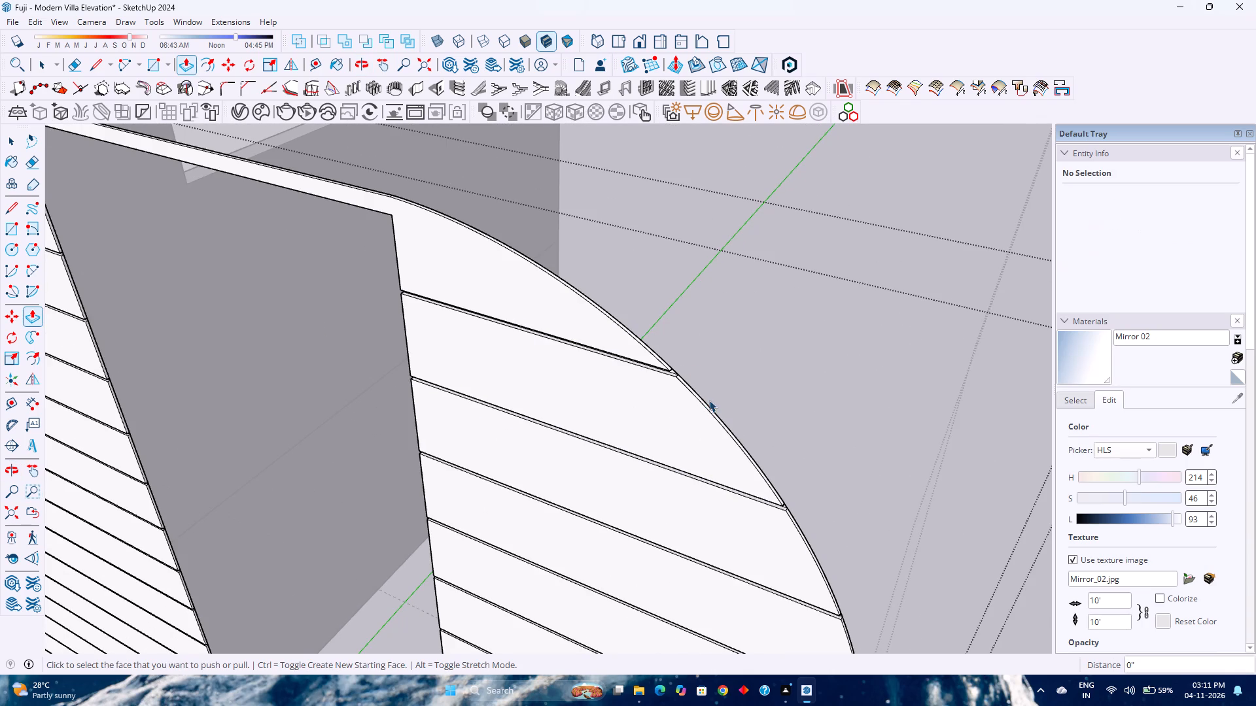
scroll(705, 403, "down", 4)
key("Escape")
scroll(705, 403, "down", 8)
Move the clad arch panel group 20' back onto the tower's front face, around the window.
middle_click_drag(657, 436, 764, 335)
middle_click(769, 332)
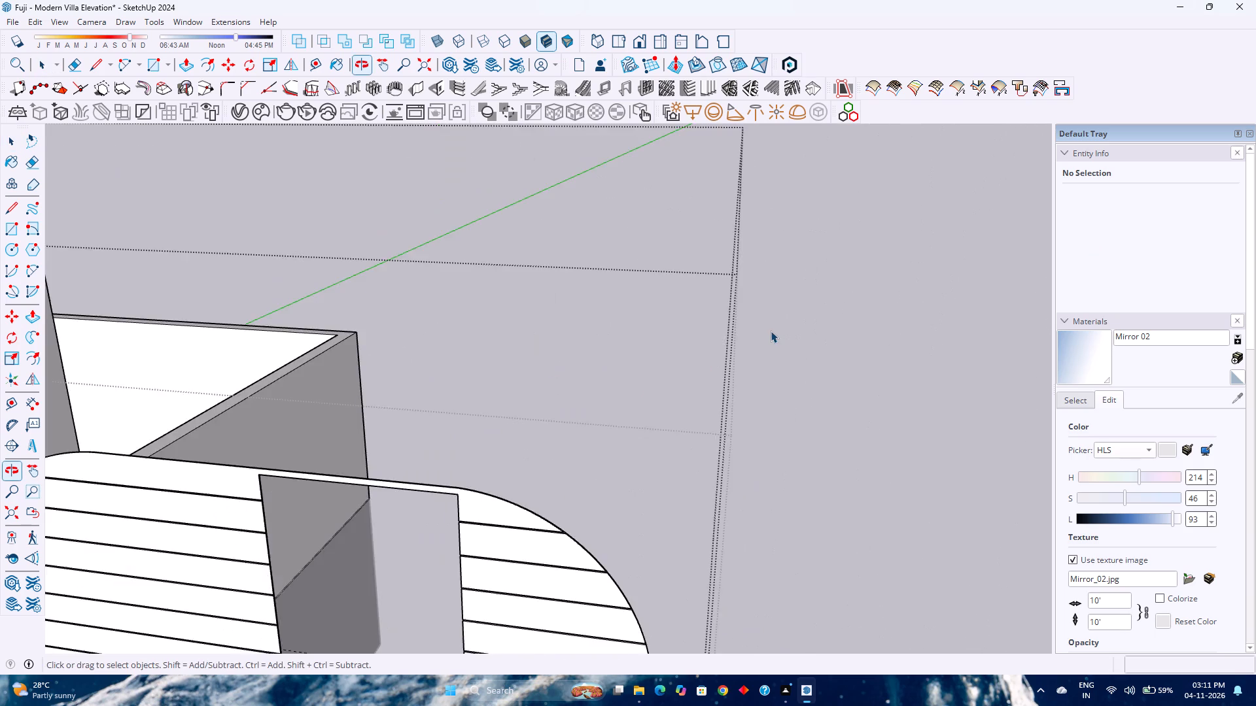
scroll(771, 331, "down", 11)
left_click(590, 433)
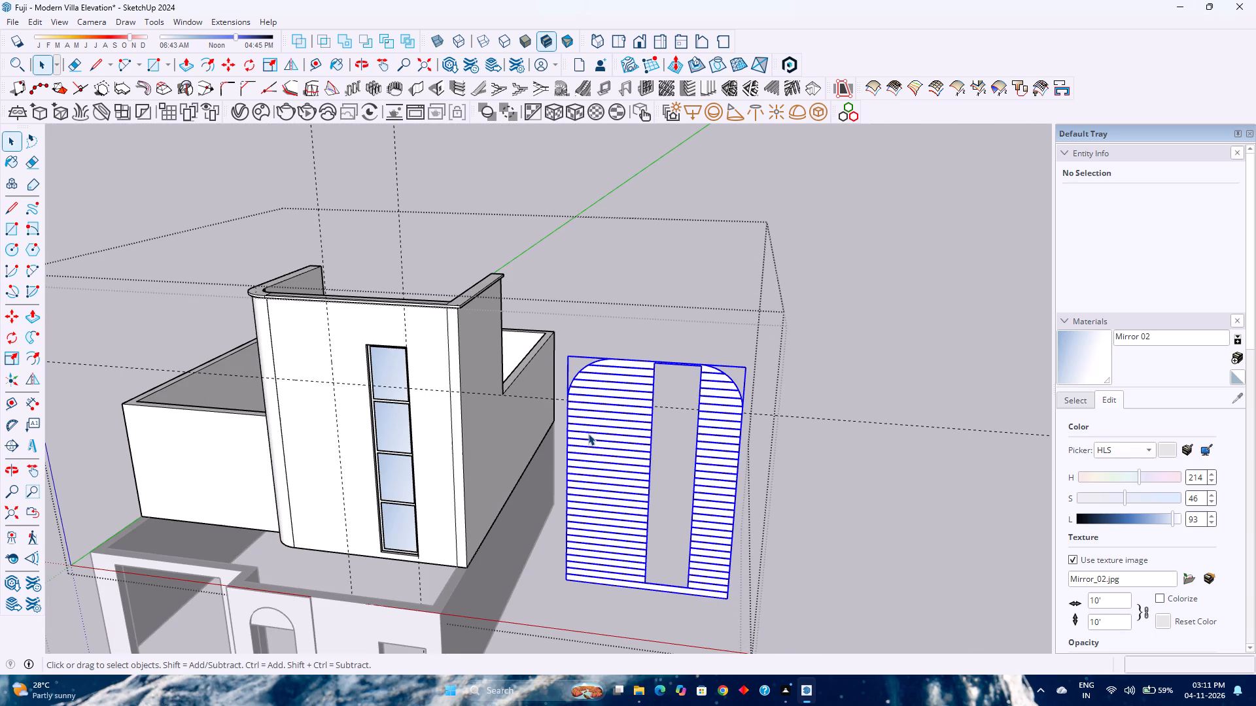
key("m")
scroll(727, 346, "up", 8)
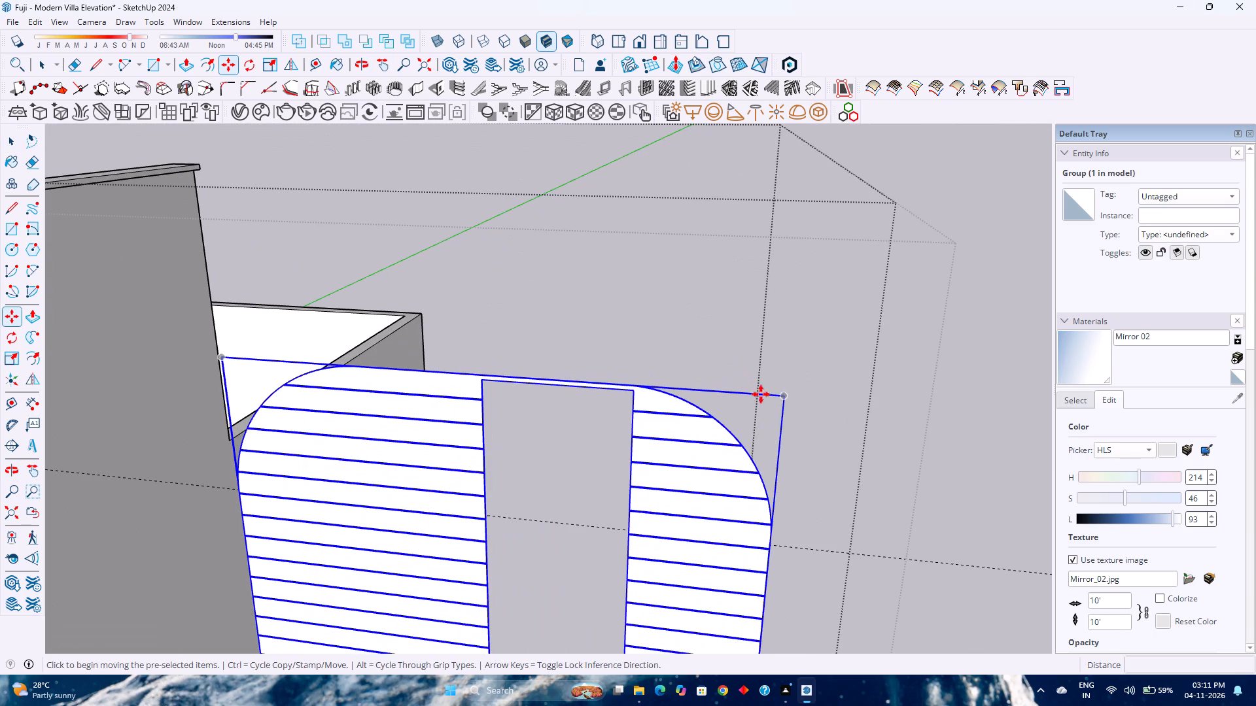
left_click(783, 394)
type("20'")
key("Return")
Unhide the hidden arch frame around the panel on the tower front.
scroll(637, 382, "down", 10)
middle_click_drag(418, 444, 481, 398)
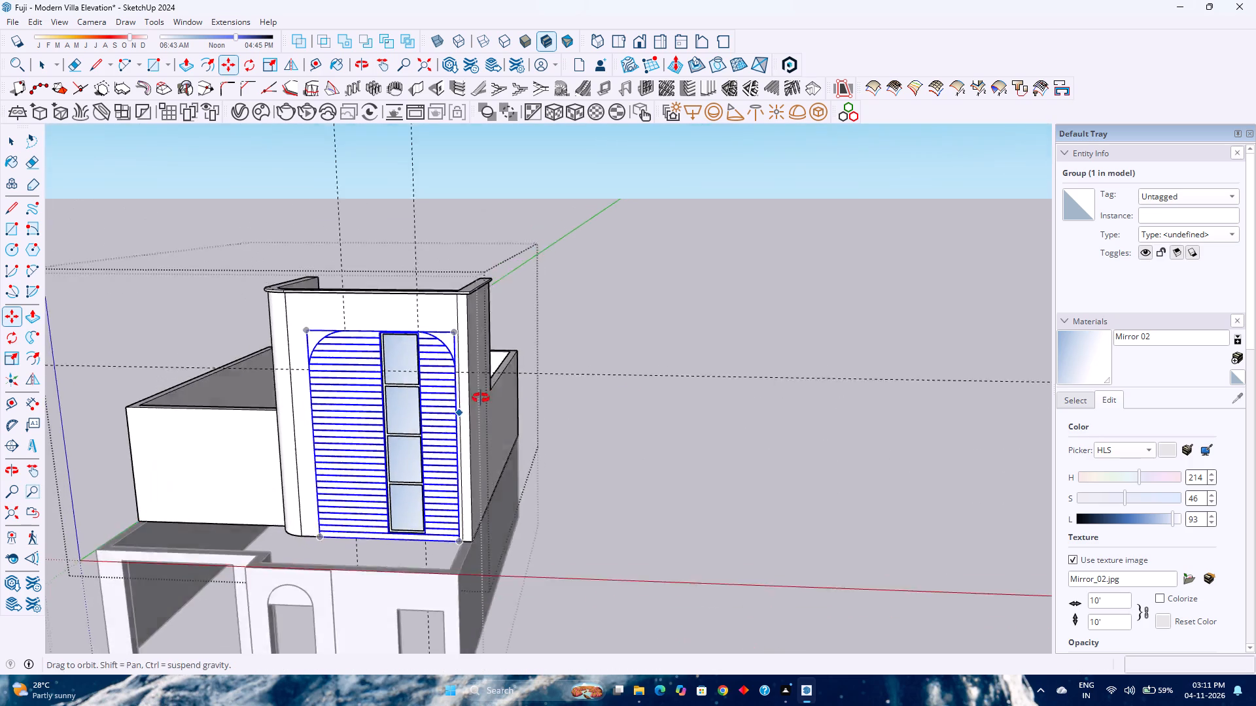
middle_click_drag(481, 398, 510, 387)
middle_click(511, 387)
left_click(30, 20)
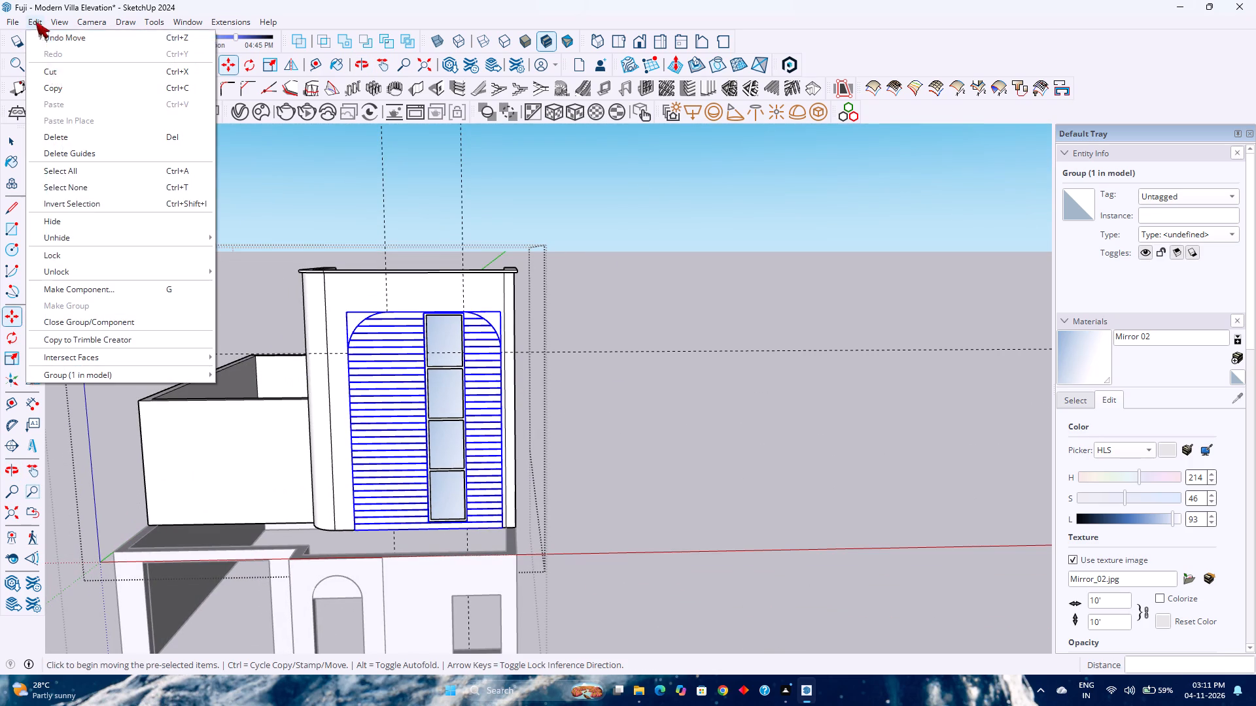
left_click(245, 265)
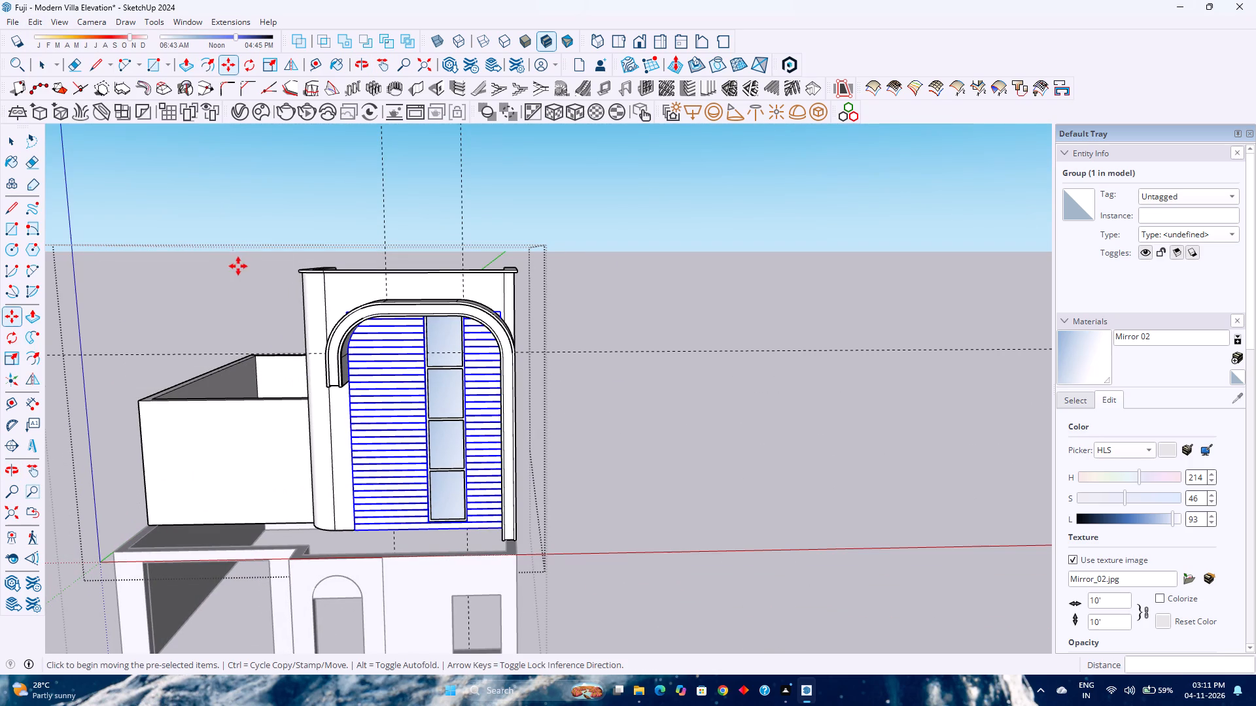
Delete all guide lines from the model.
left_click(41, 22)
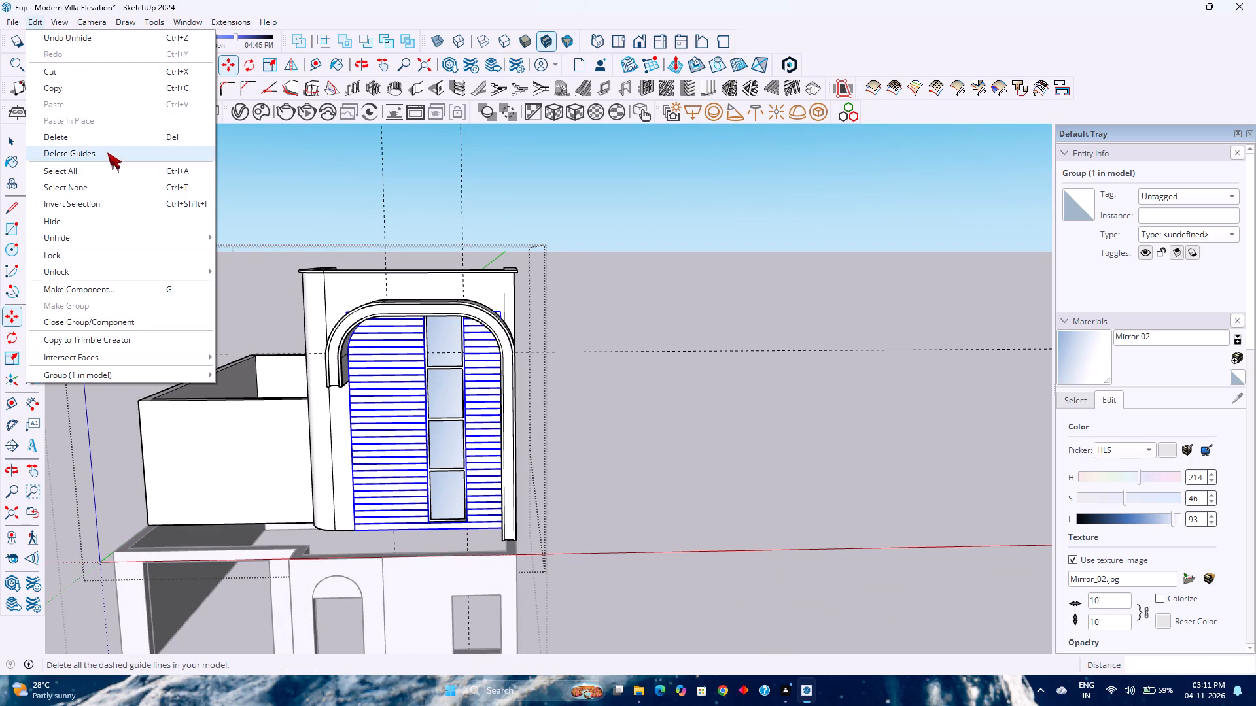
left_click(107, 151)
Deselect the panel, leave the upper-floor group and save the model.
key("space")
scroll(658, 405, "down", 4)
left_click(676, 414)
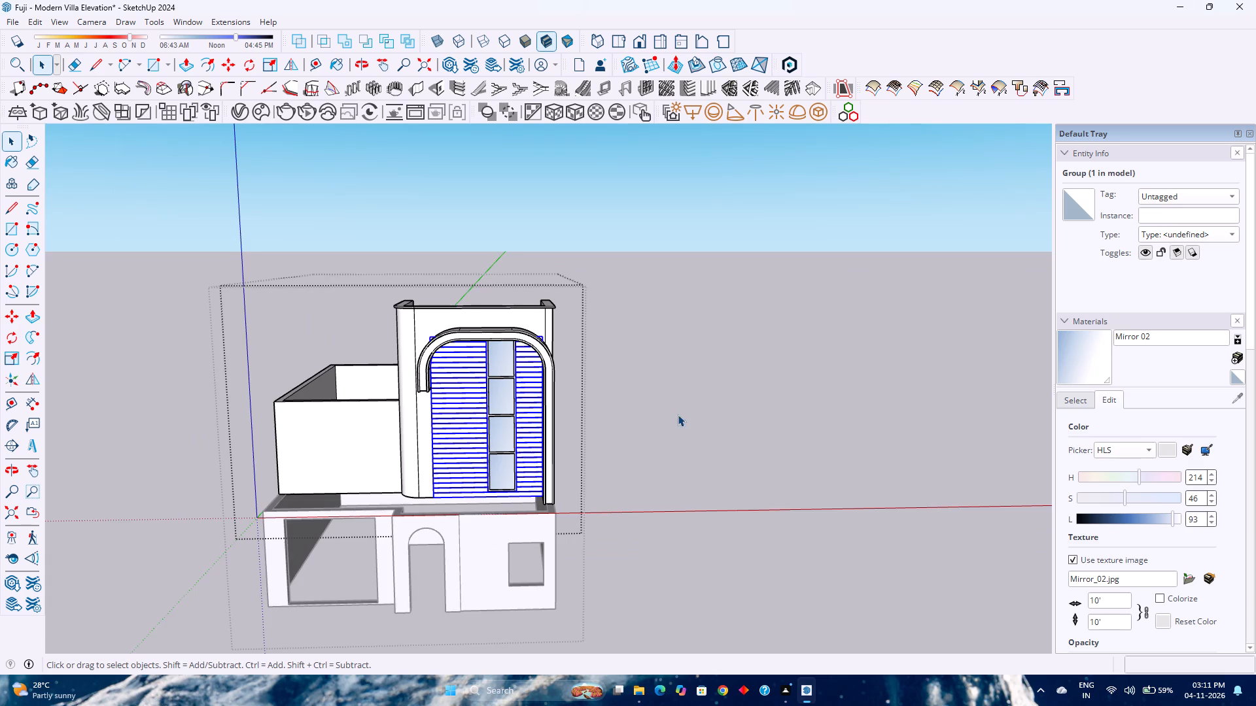
key("ctrl+s")
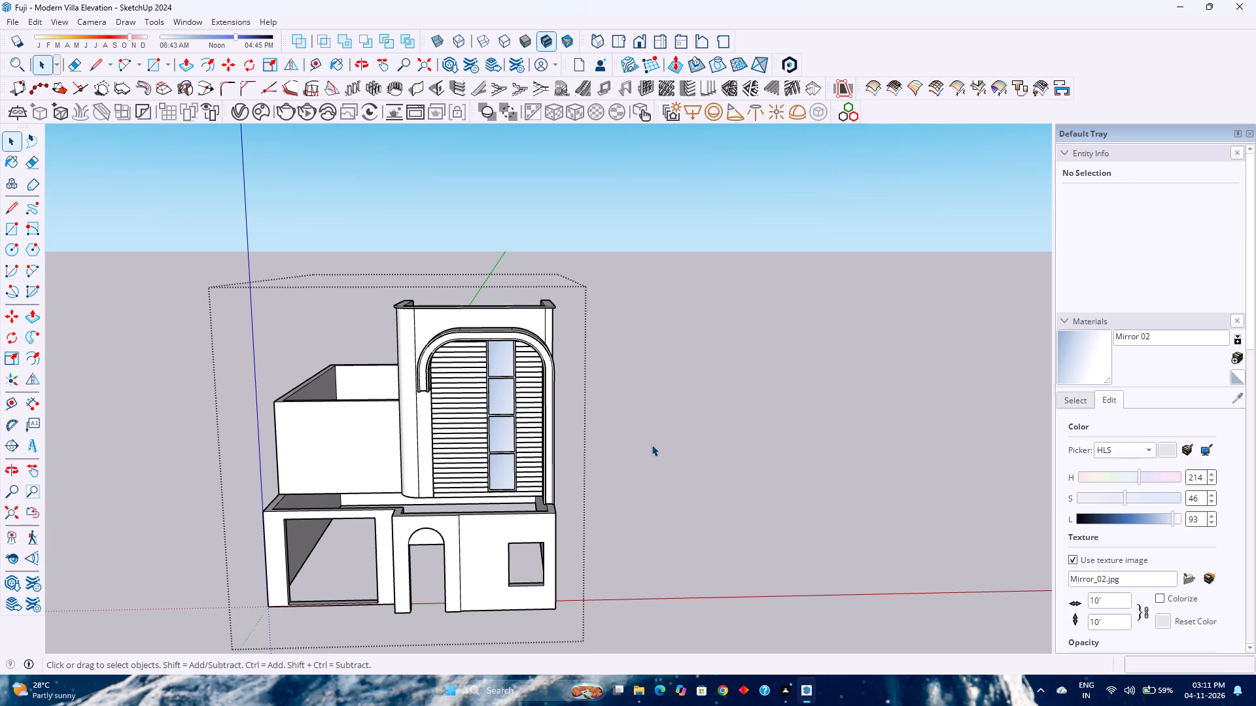
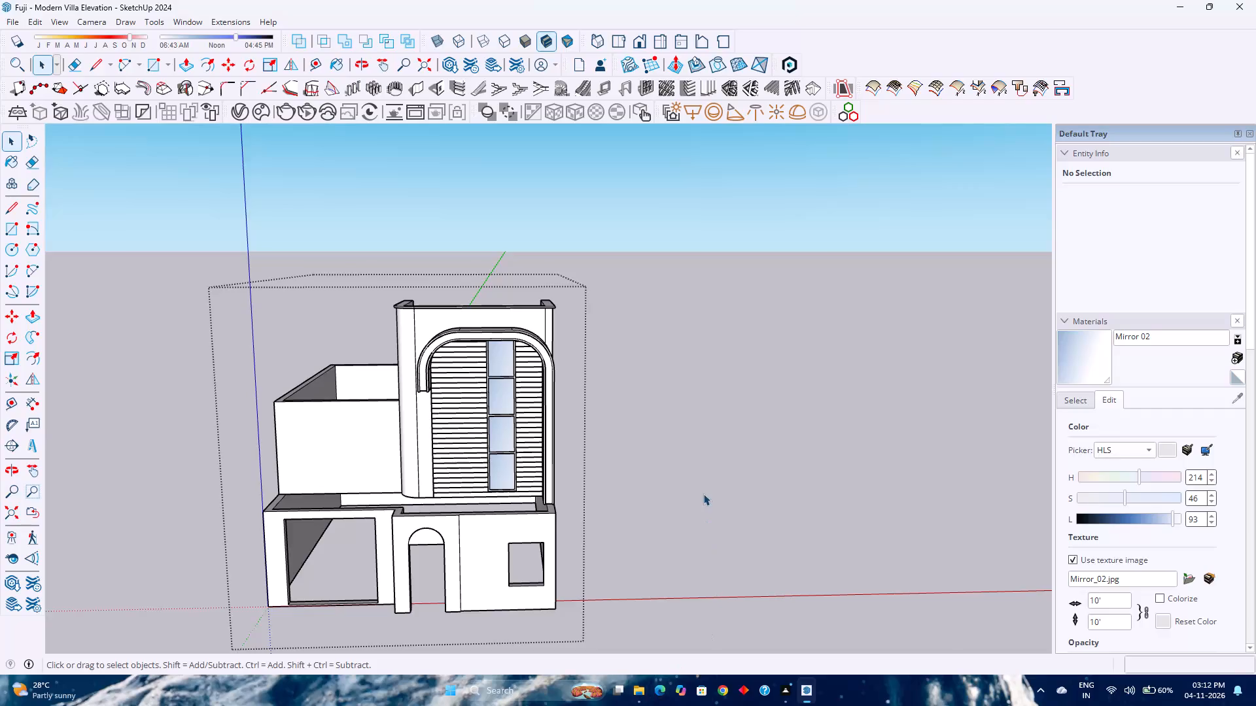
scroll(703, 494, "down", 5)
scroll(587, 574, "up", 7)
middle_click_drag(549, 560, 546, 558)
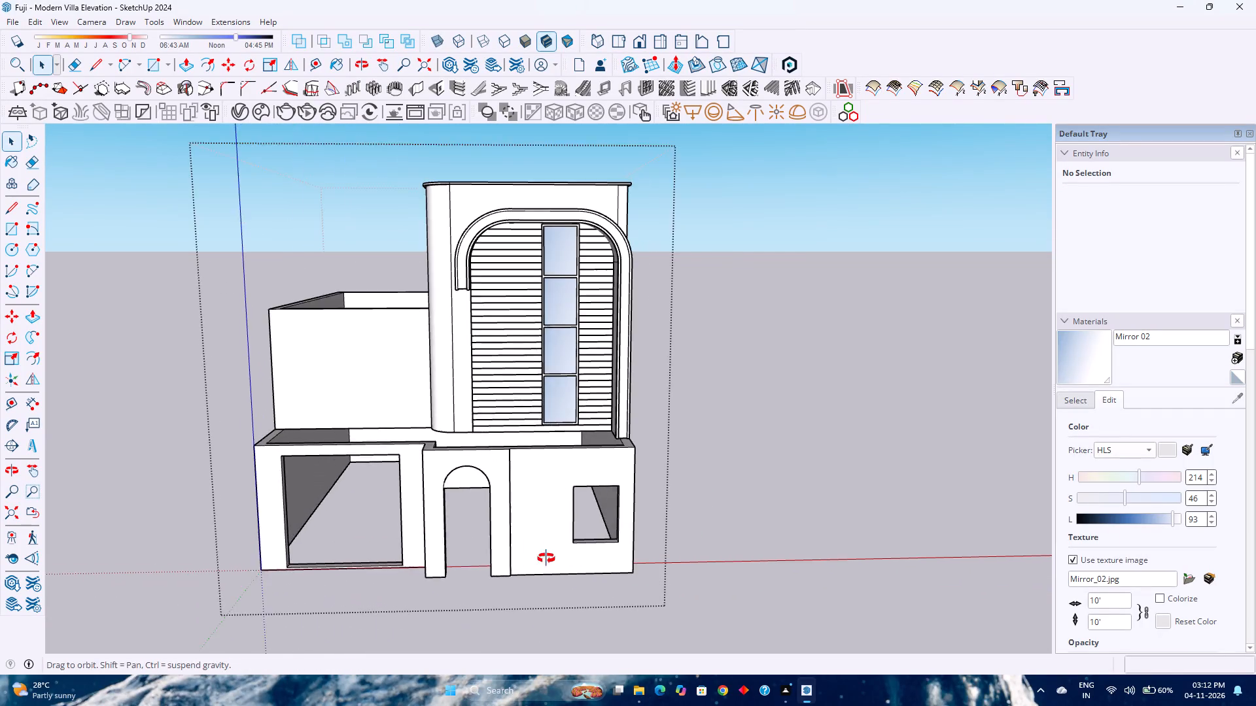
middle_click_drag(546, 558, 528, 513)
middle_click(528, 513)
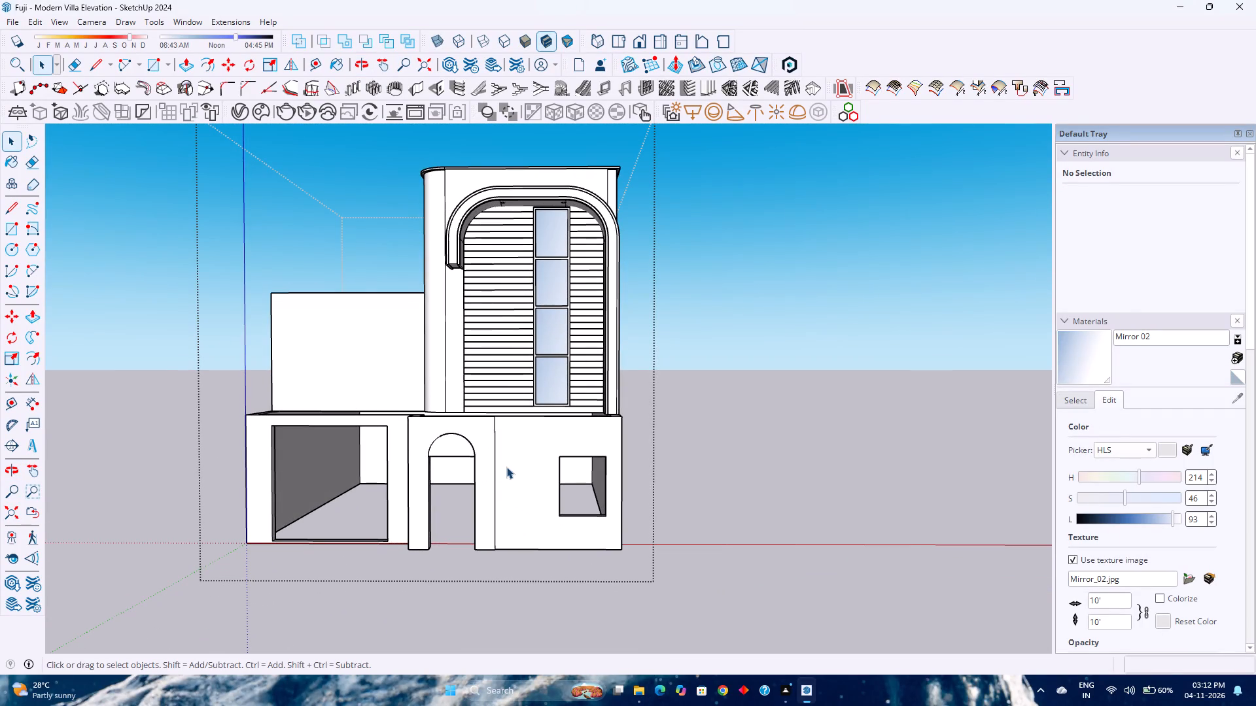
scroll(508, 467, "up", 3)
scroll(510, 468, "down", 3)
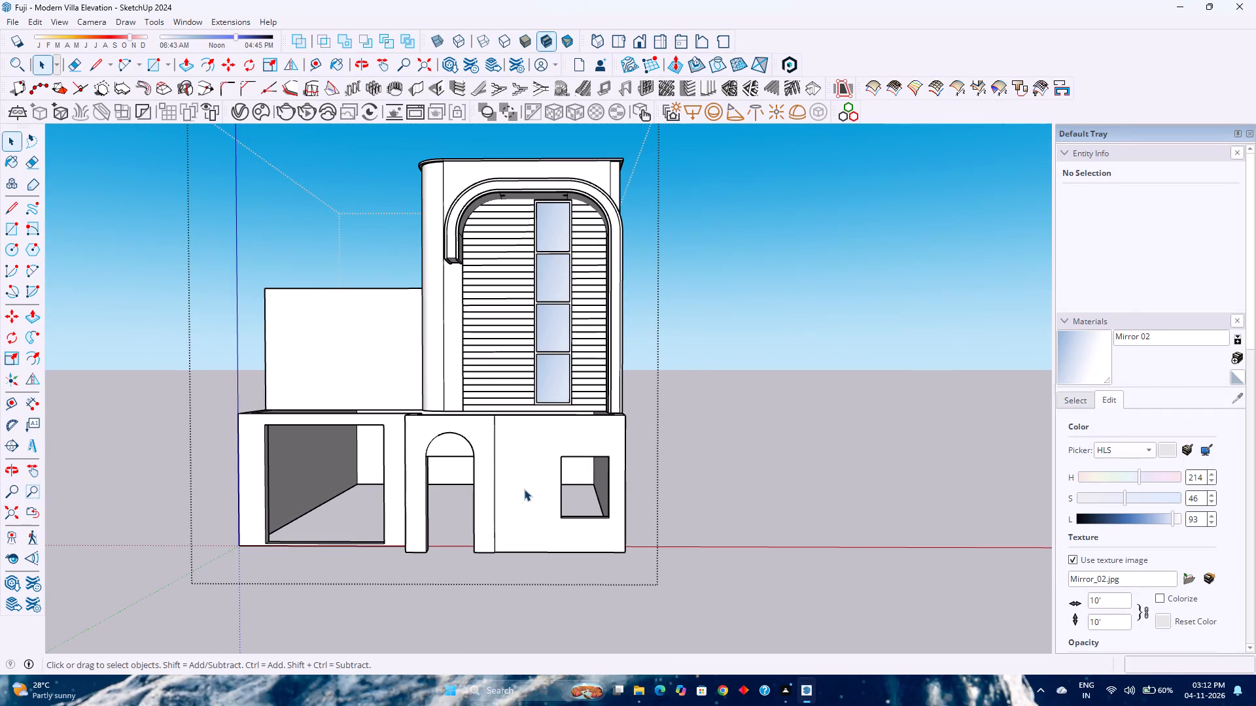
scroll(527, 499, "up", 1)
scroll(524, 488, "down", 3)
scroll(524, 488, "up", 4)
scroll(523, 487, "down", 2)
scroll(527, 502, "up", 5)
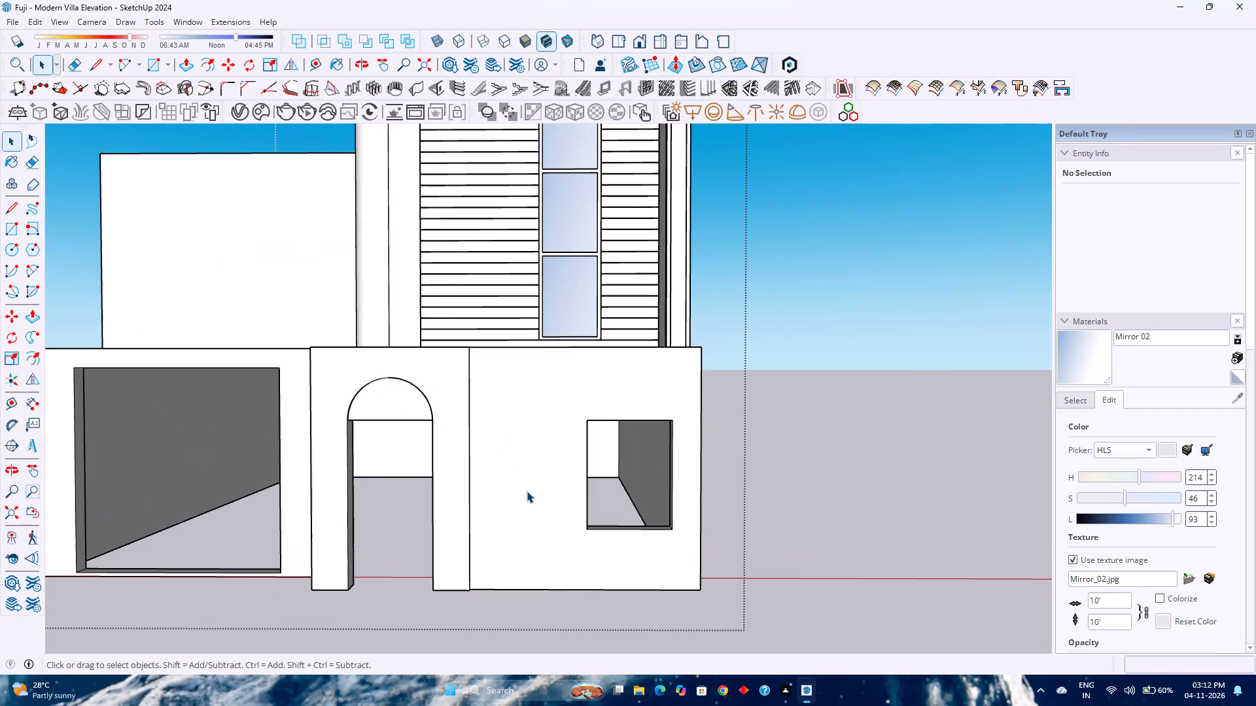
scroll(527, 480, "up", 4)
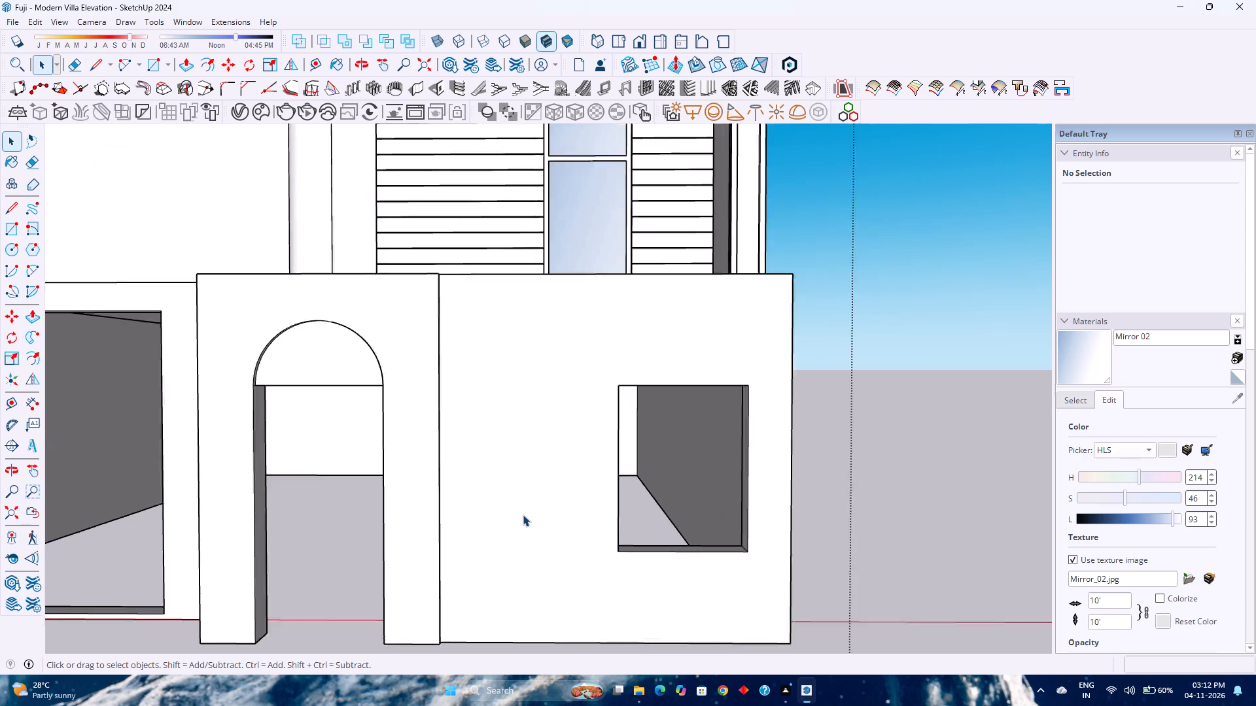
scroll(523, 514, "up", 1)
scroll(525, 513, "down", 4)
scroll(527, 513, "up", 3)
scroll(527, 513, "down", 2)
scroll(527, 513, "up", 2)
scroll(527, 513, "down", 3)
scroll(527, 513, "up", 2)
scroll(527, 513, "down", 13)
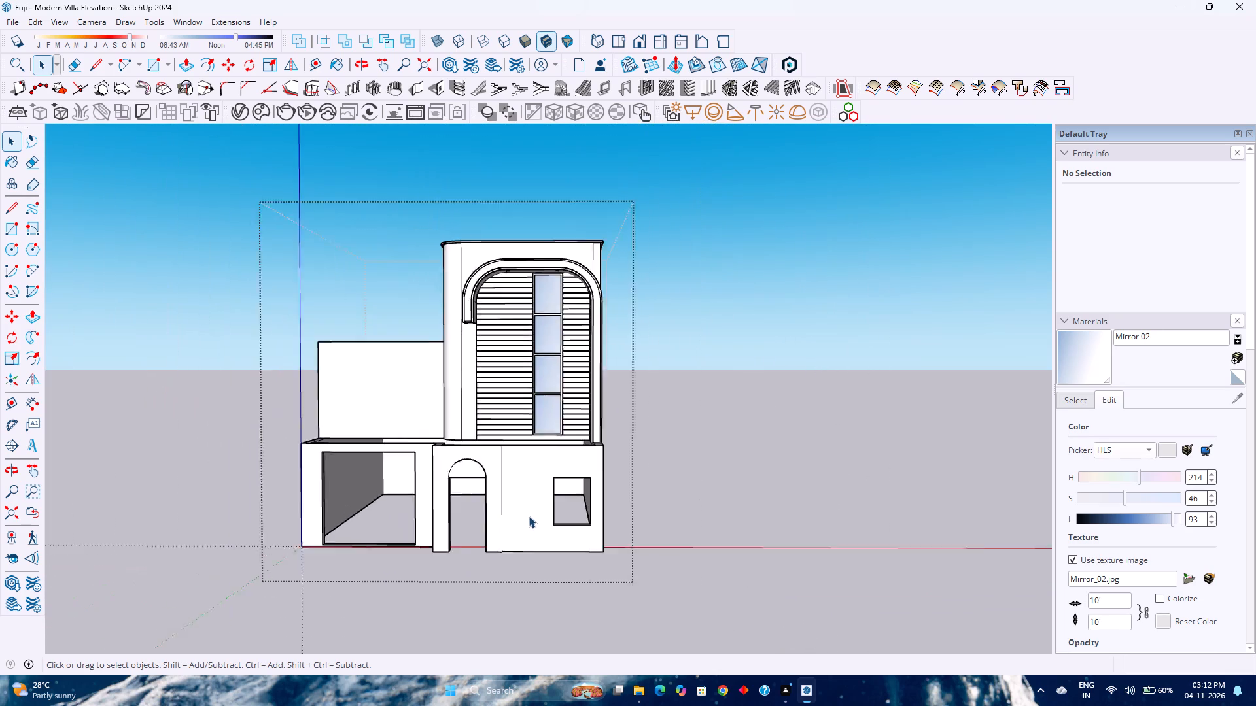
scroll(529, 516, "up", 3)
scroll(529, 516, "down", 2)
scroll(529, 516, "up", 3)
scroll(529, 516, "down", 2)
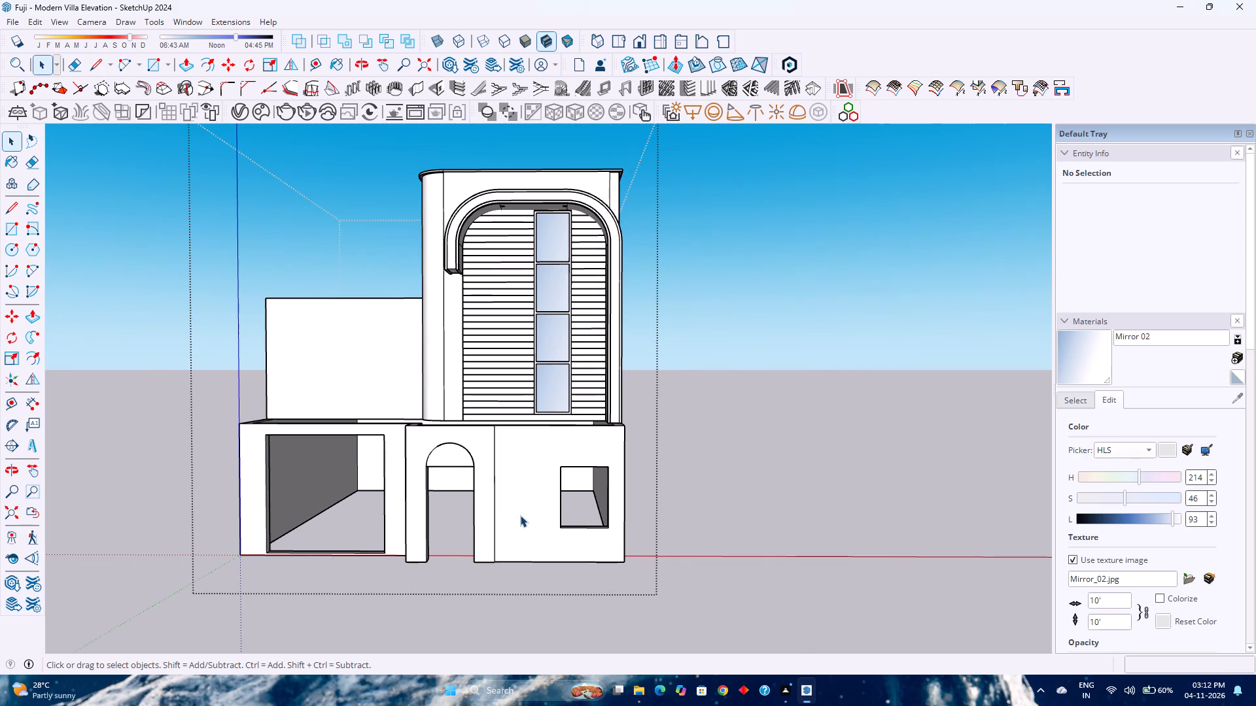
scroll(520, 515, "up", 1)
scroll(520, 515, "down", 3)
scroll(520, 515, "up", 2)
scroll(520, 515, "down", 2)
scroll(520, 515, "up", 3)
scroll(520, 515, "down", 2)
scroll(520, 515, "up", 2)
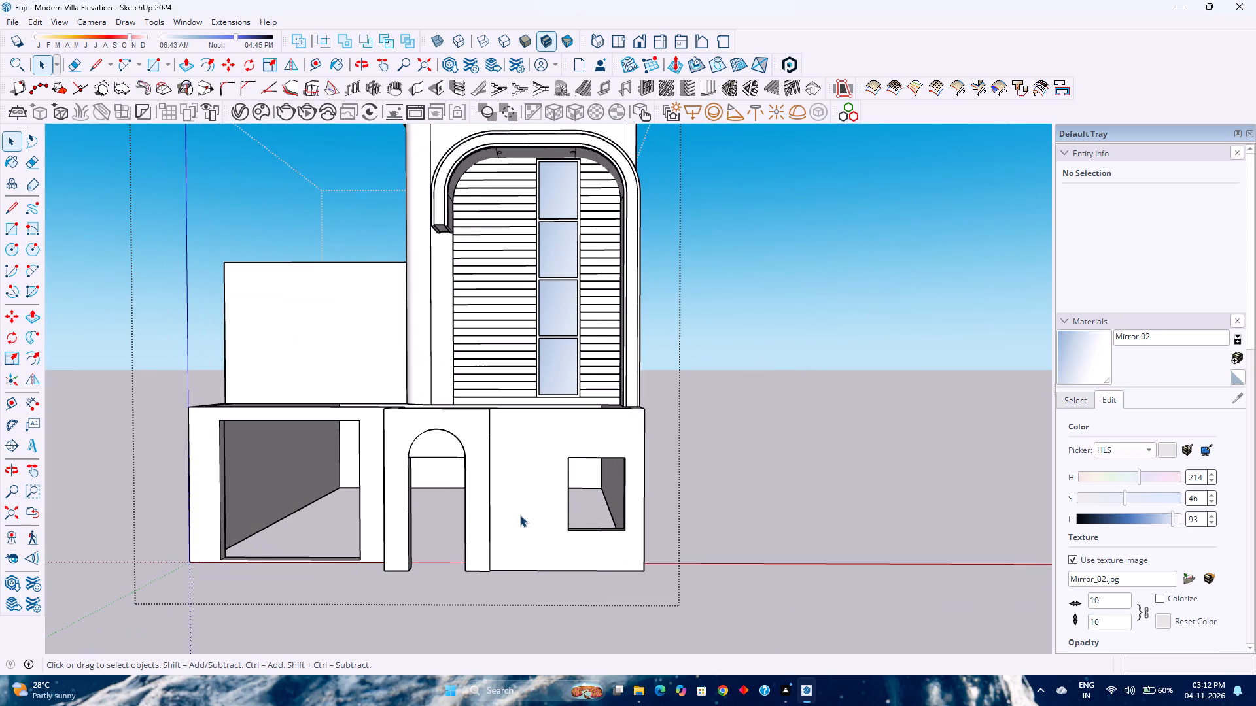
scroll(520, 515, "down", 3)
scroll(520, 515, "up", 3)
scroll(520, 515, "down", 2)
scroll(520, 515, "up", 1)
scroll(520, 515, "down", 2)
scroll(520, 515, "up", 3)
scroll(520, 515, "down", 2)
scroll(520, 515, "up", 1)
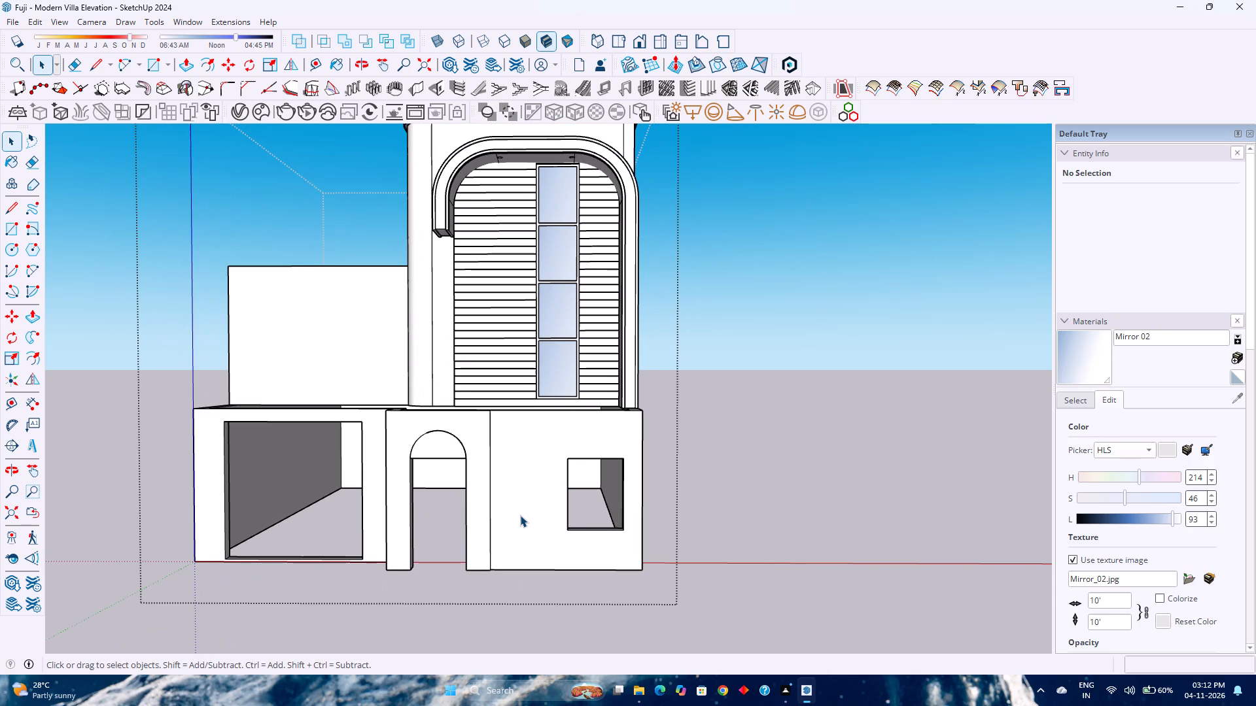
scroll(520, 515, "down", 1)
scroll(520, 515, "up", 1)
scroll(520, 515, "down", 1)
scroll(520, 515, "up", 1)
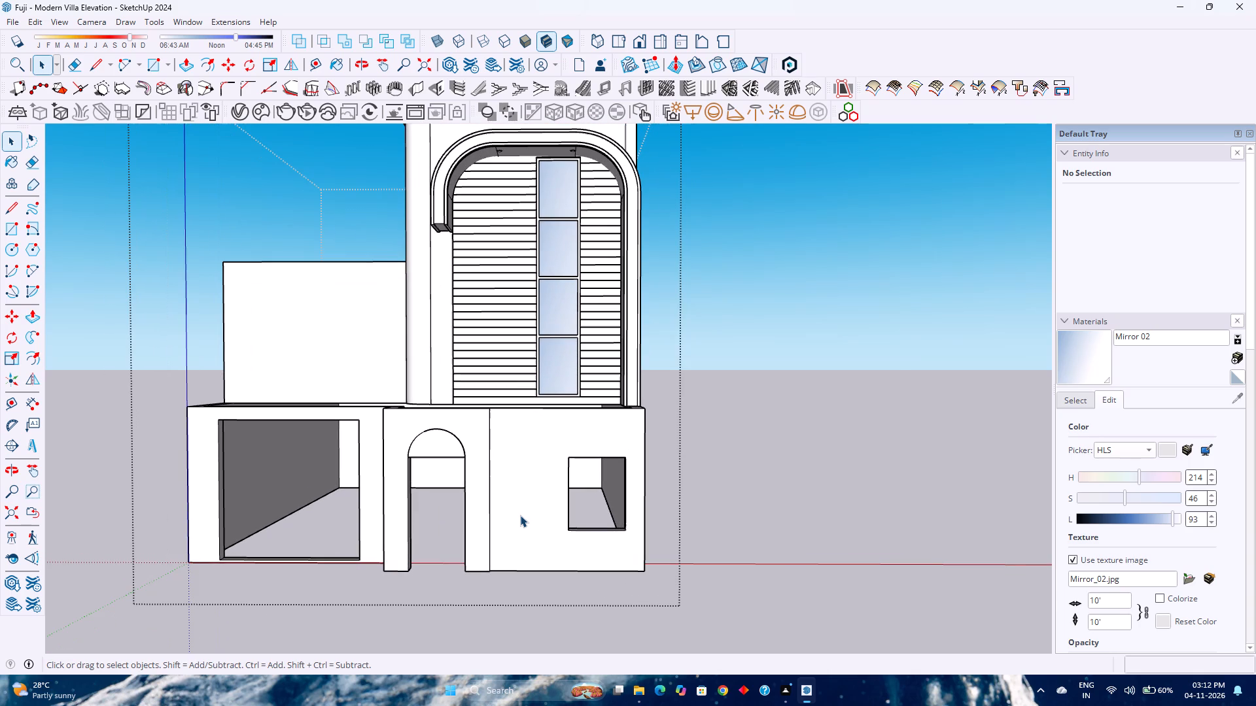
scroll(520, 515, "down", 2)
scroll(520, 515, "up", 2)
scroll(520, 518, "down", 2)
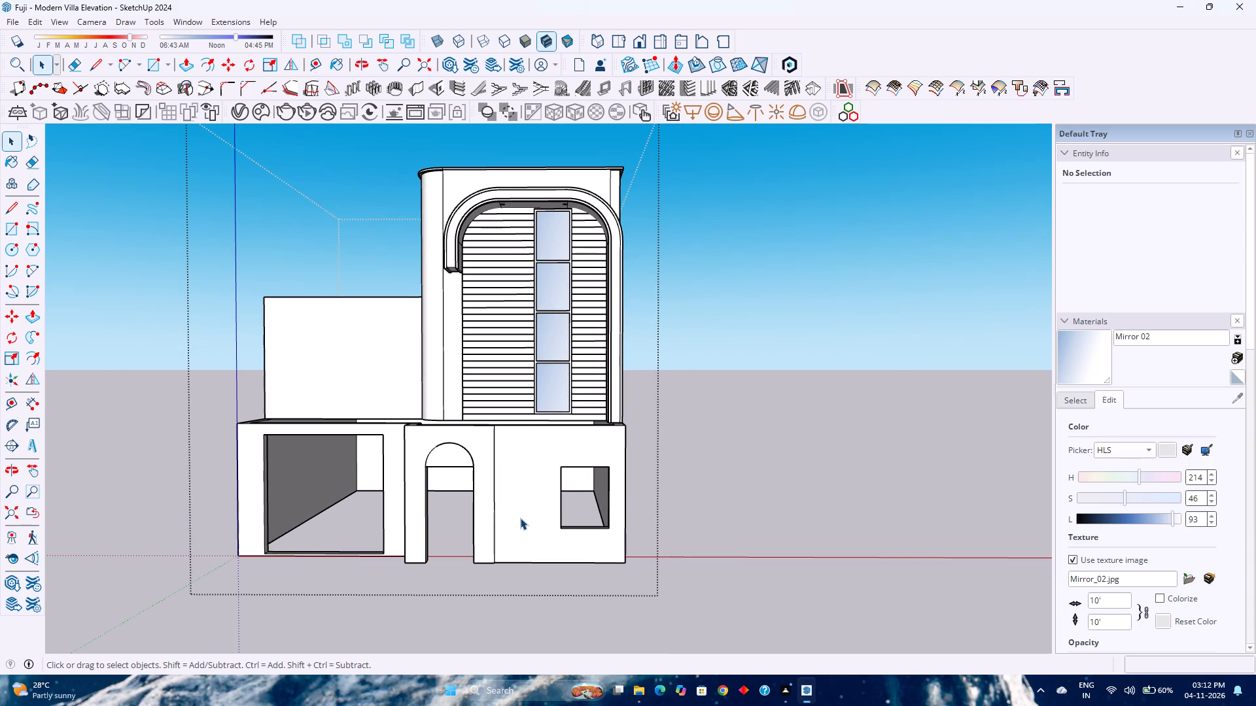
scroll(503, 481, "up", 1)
Open the upper-floor group and place a vertical guide on the side block's front wall, 2' in from its outer edge.
middle_click_drag(311, 506, 346, 525)
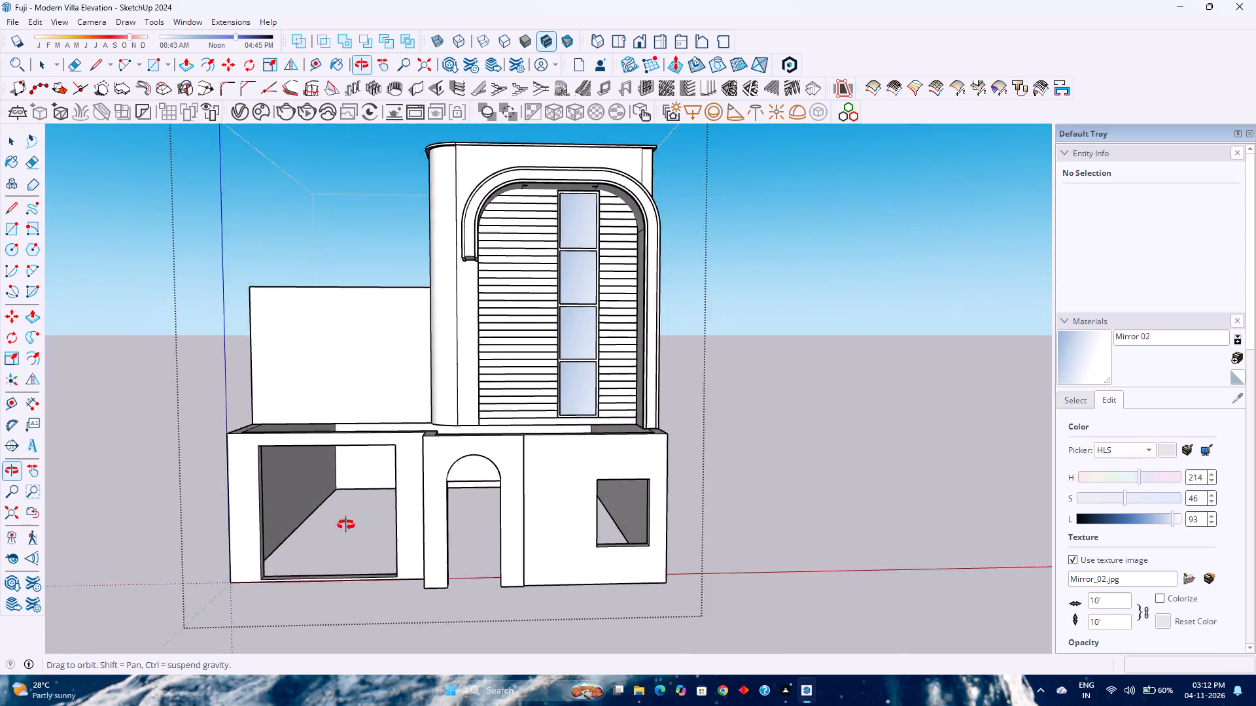
middle_click_drag(346, 525, 854, 575)
middle_click_drag(840, 554, 336, 553)
middle_click(336, 553)
scroll(460, 404, "up", 2)
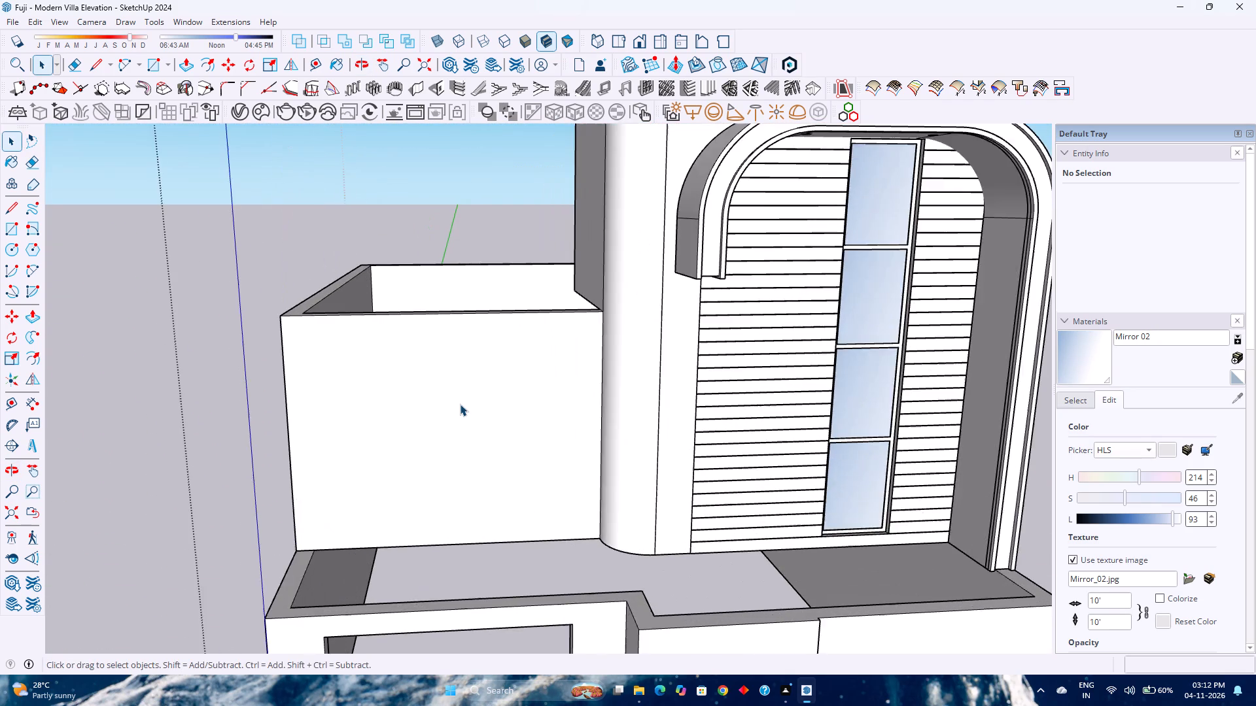
scroll(460, 404, "up", 7)
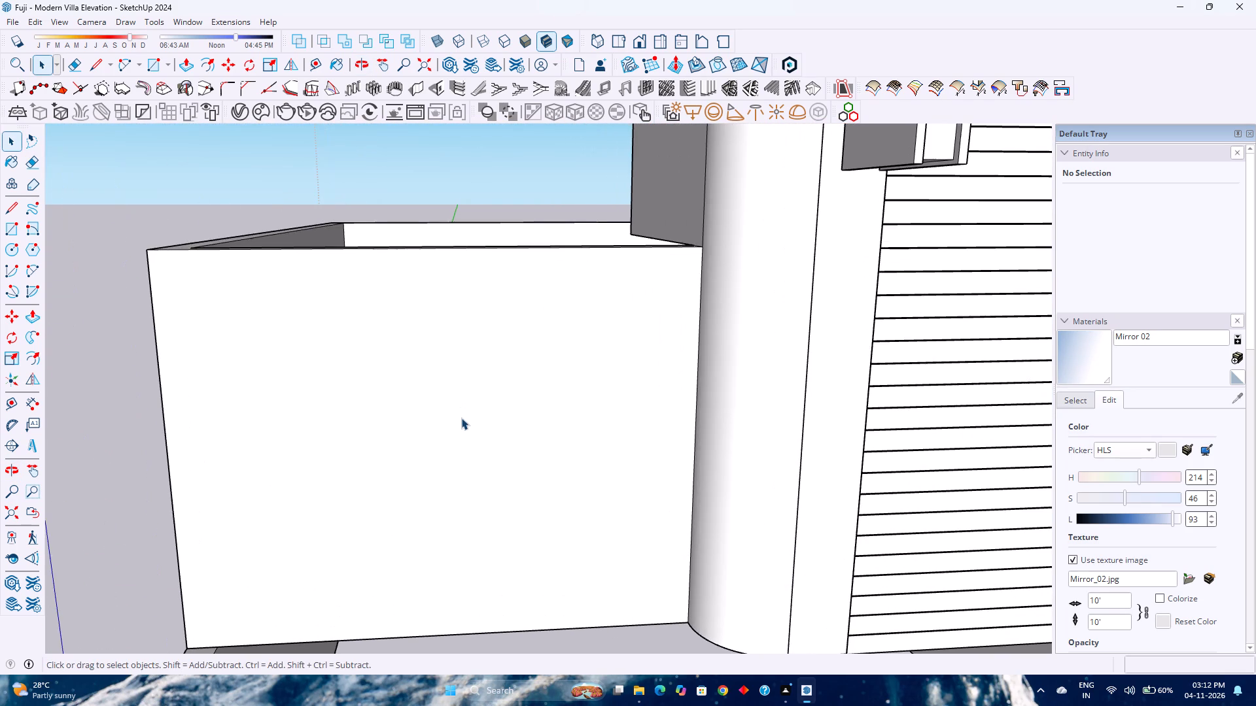
scroll(464, 419, "up", 3)
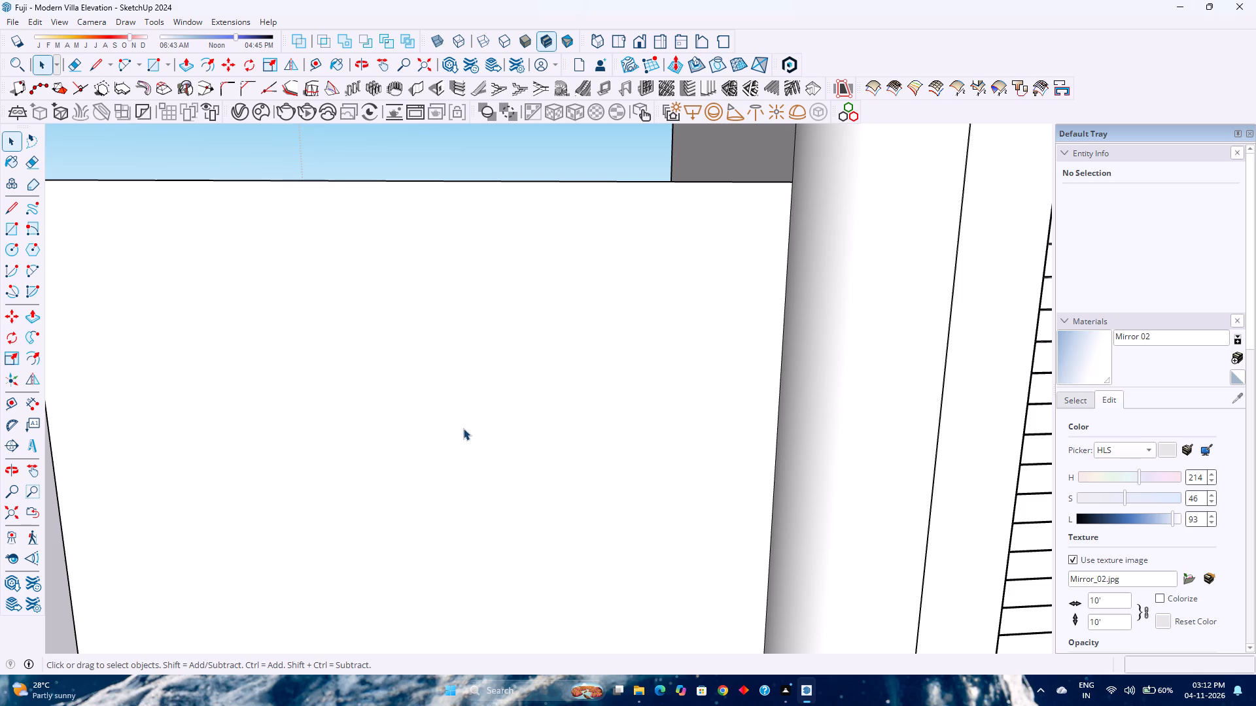
scroll(413, 477, "down", 5)
middle_click_drag(400, 482, 396, 458)
double_click(398, 454)
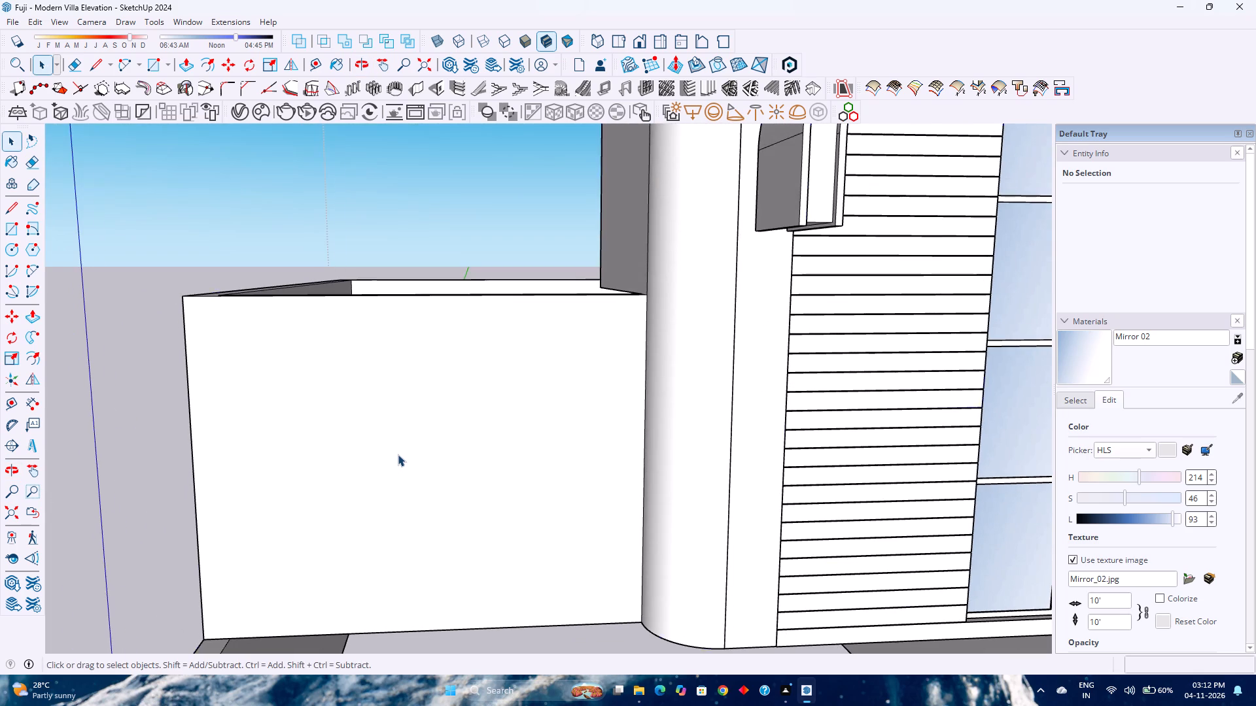
left_click(392, 456)
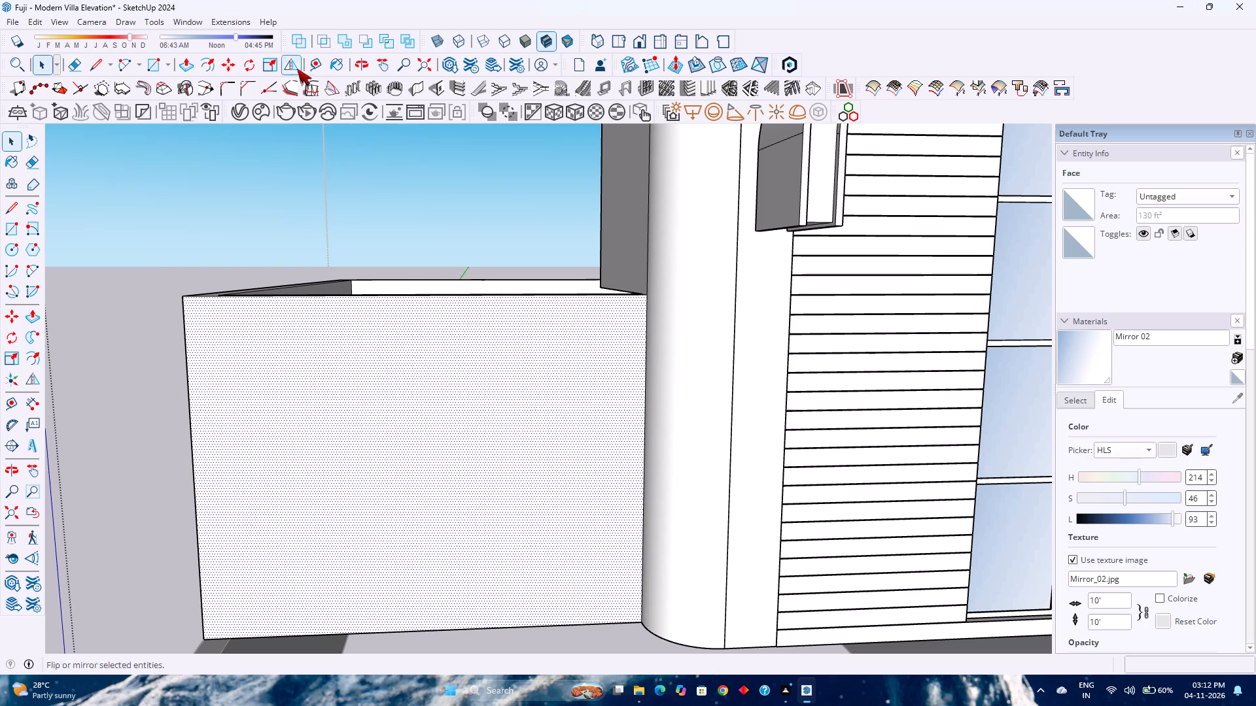
left_click(319, 70)
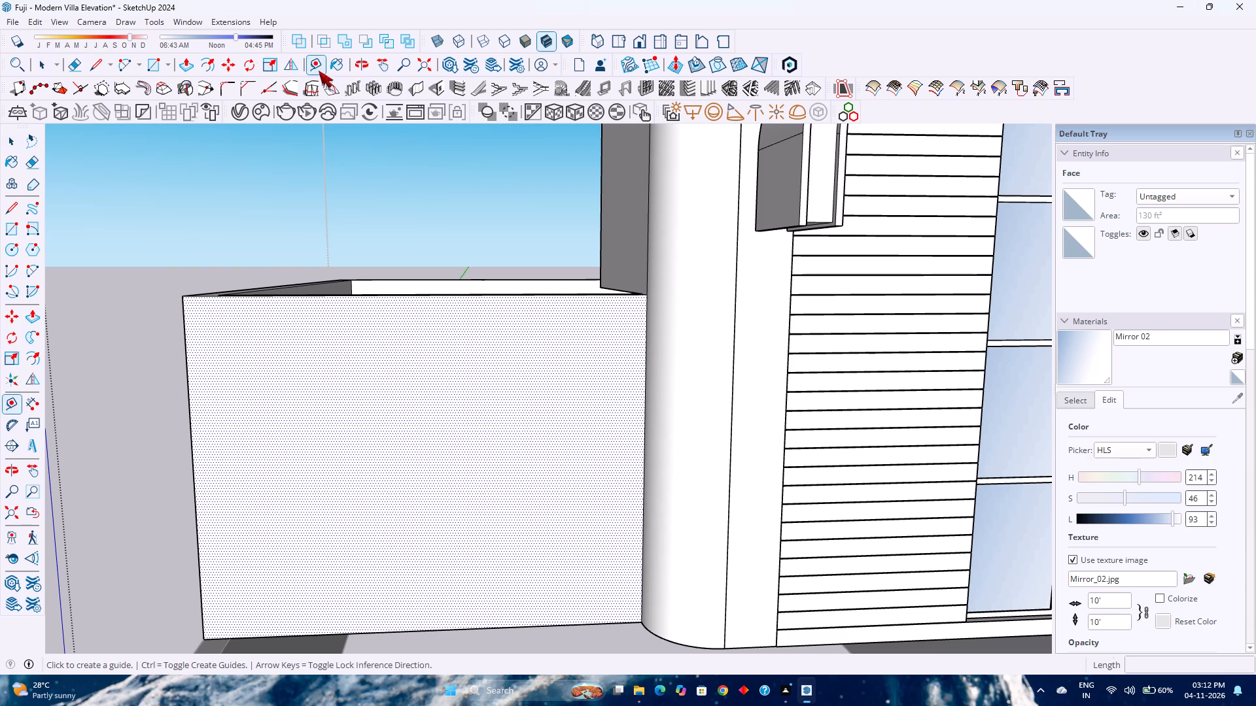
left_click(191, 409)
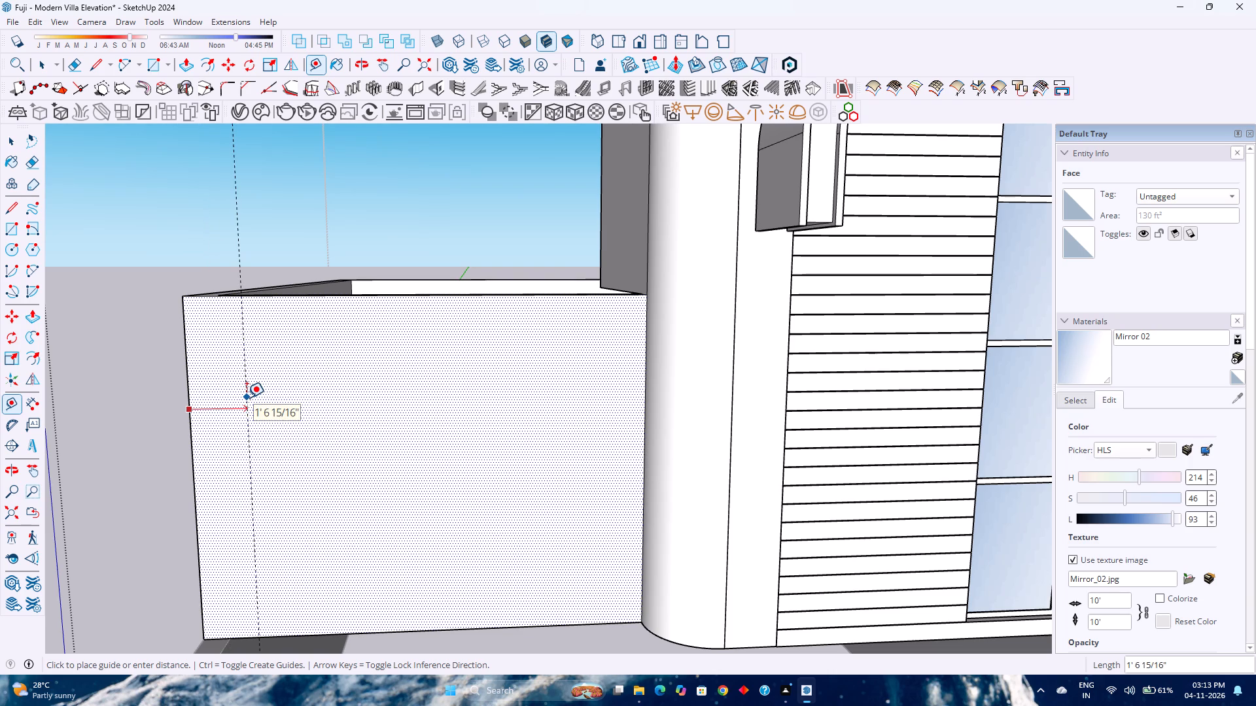
type("2'")
key("Return")
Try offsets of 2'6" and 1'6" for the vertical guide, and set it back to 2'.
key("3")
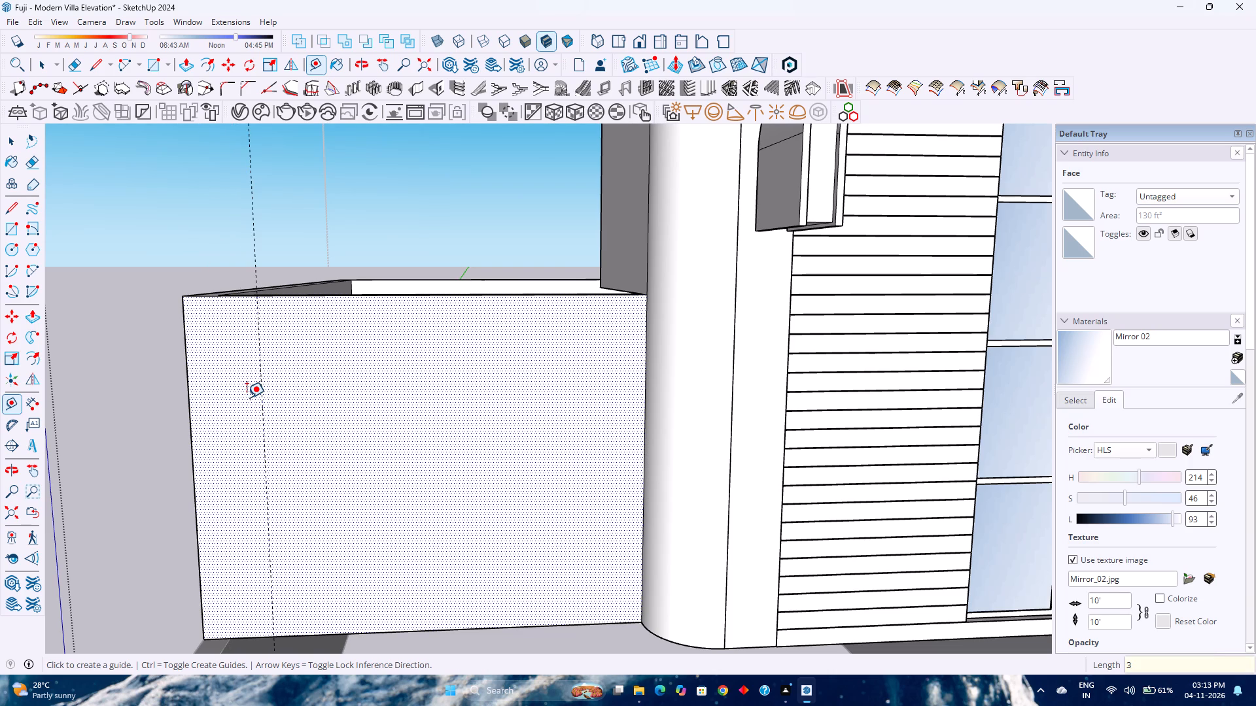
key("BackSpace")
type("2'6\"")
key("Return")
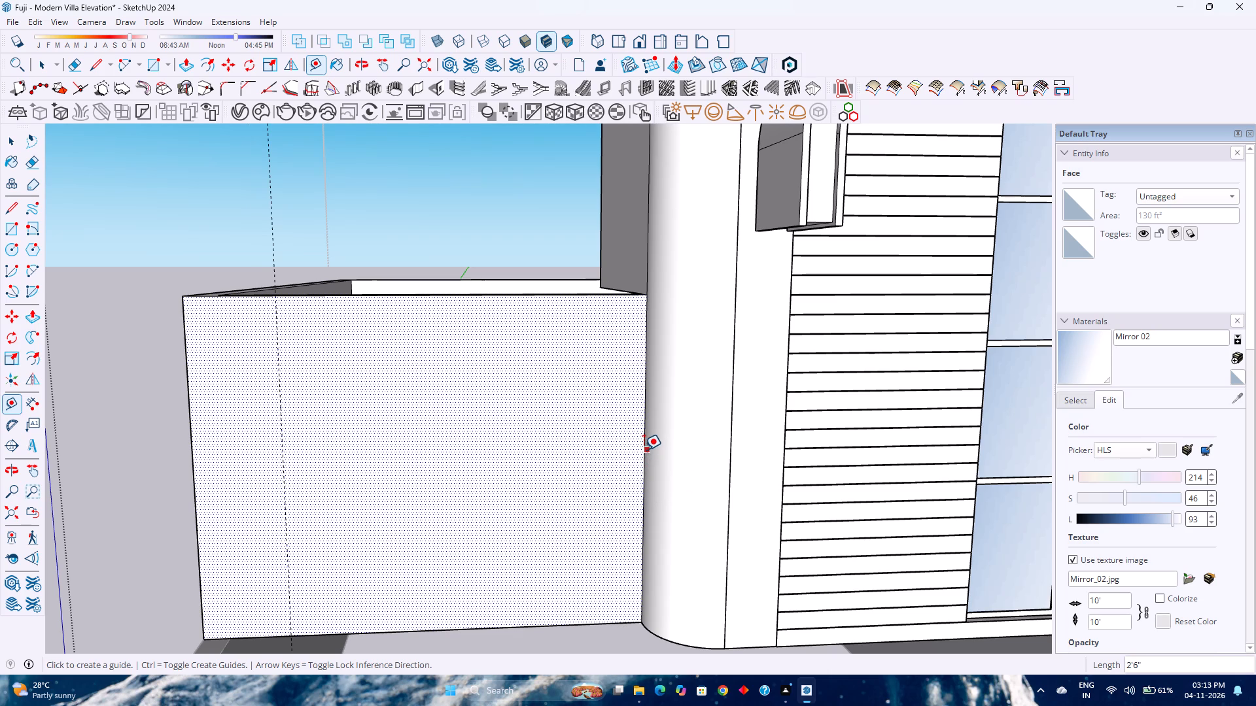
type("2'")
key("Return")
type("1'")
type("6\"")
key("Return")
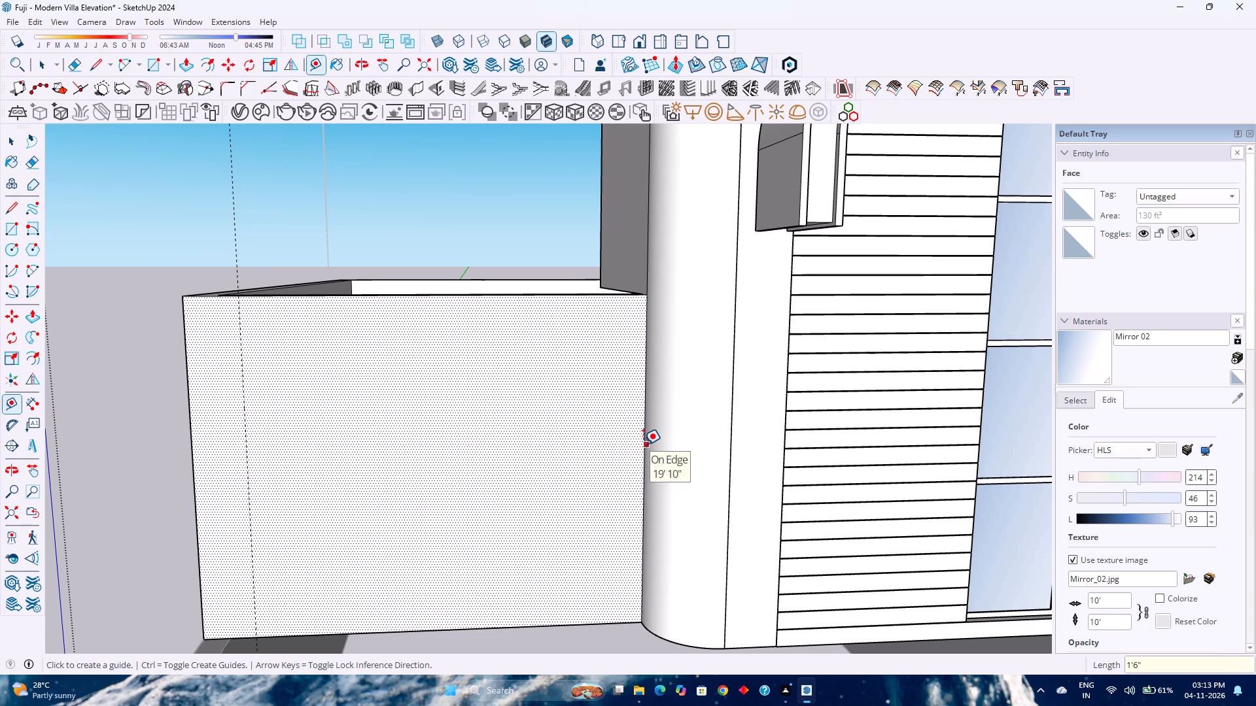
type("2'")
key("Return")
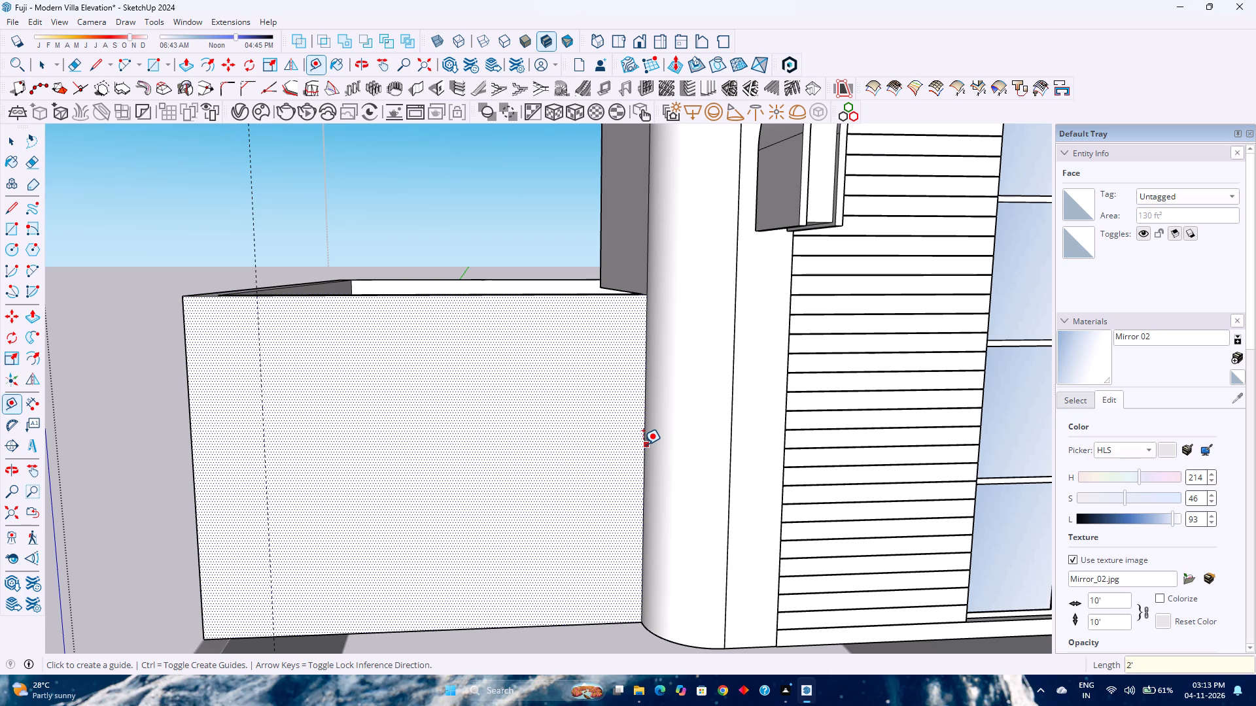
Add two vertical guides on the front wall toward the tower: one 3'6" from the first guide, another 2'6" further on.
left_click(261, 421)
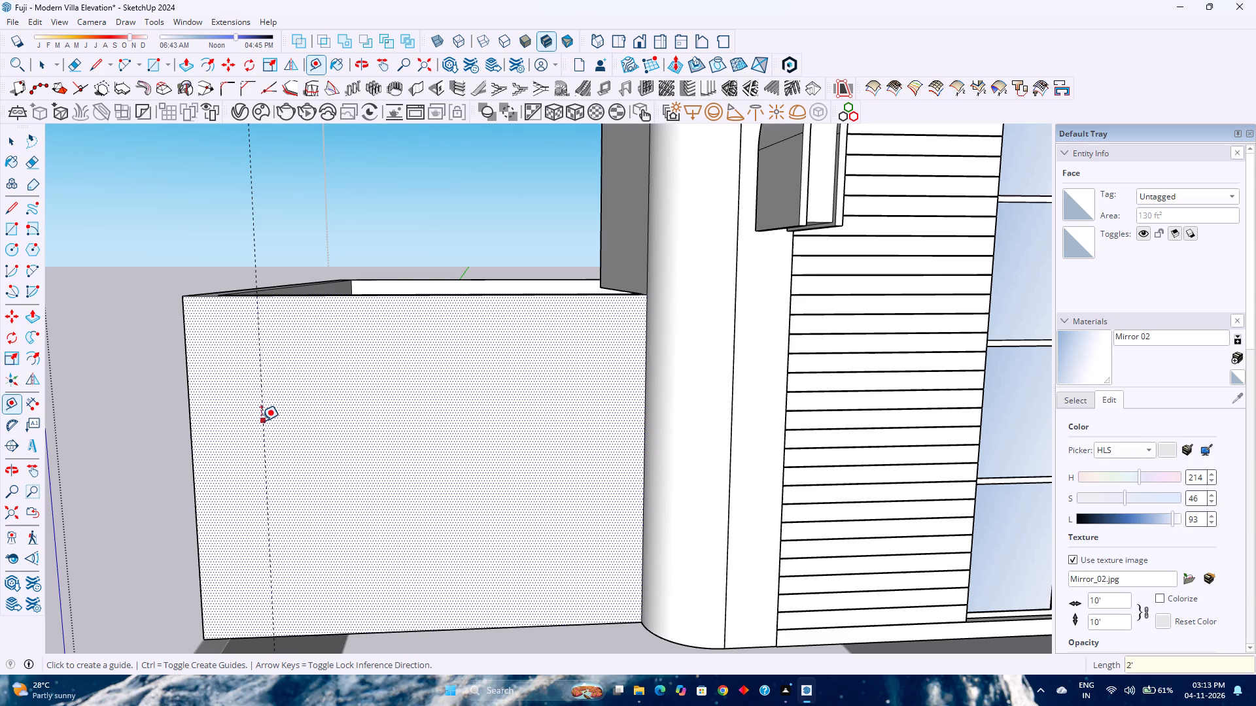
type("3'6\"")
key("Return")
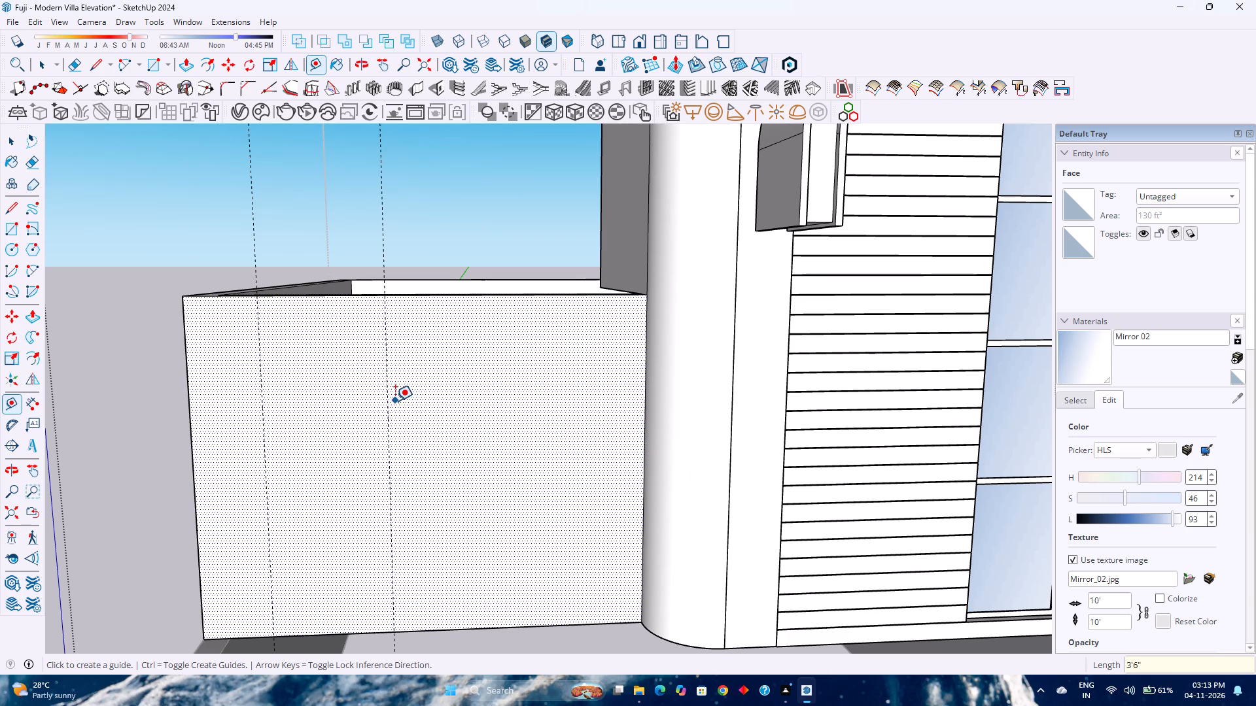
left_click(390, 405)
type("2'")
type("6\"")
key("Return")
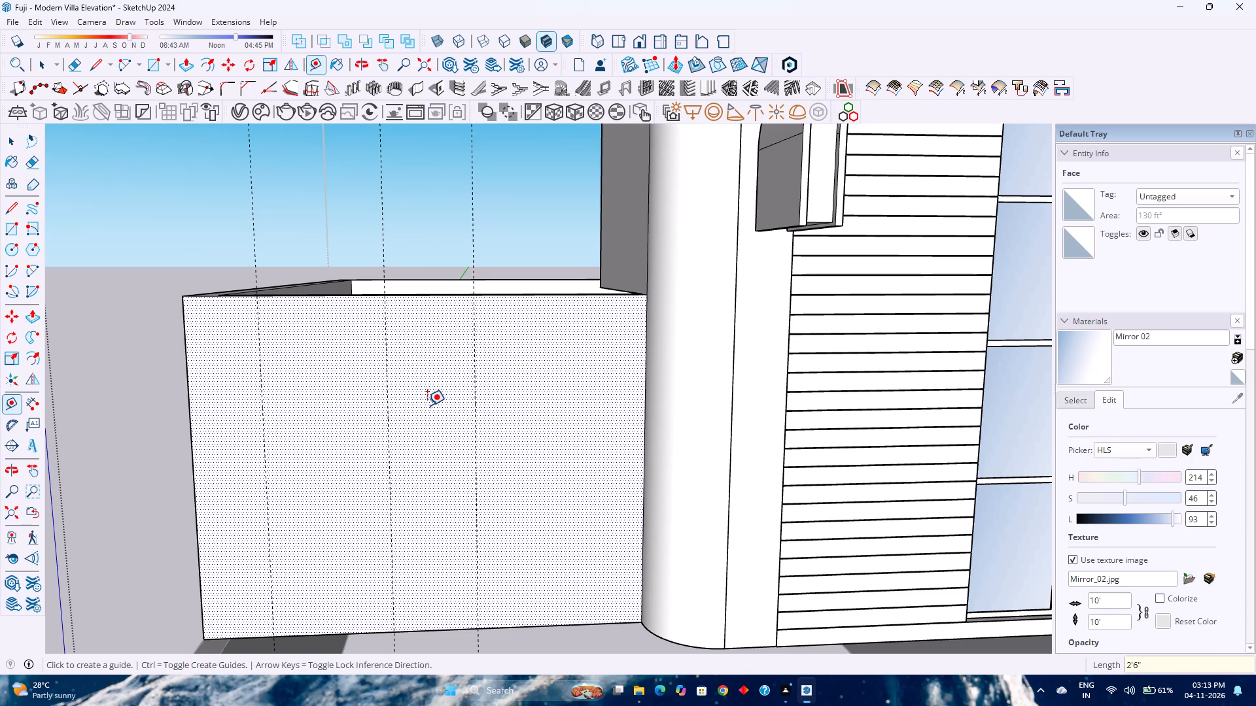
Place a fourth vertical guide 3'6" from the third one toward the tower, and change its offset to 4'.
left_click(478, 401)
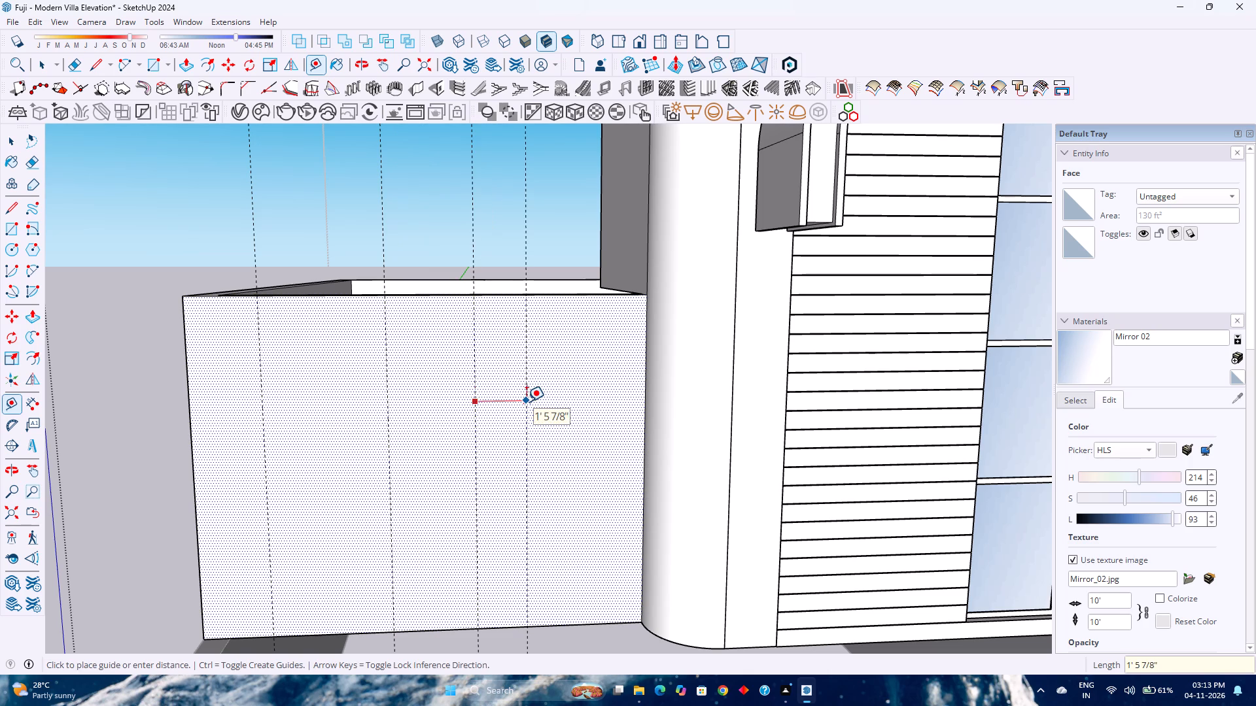
type("3'6\"")
key("Return")
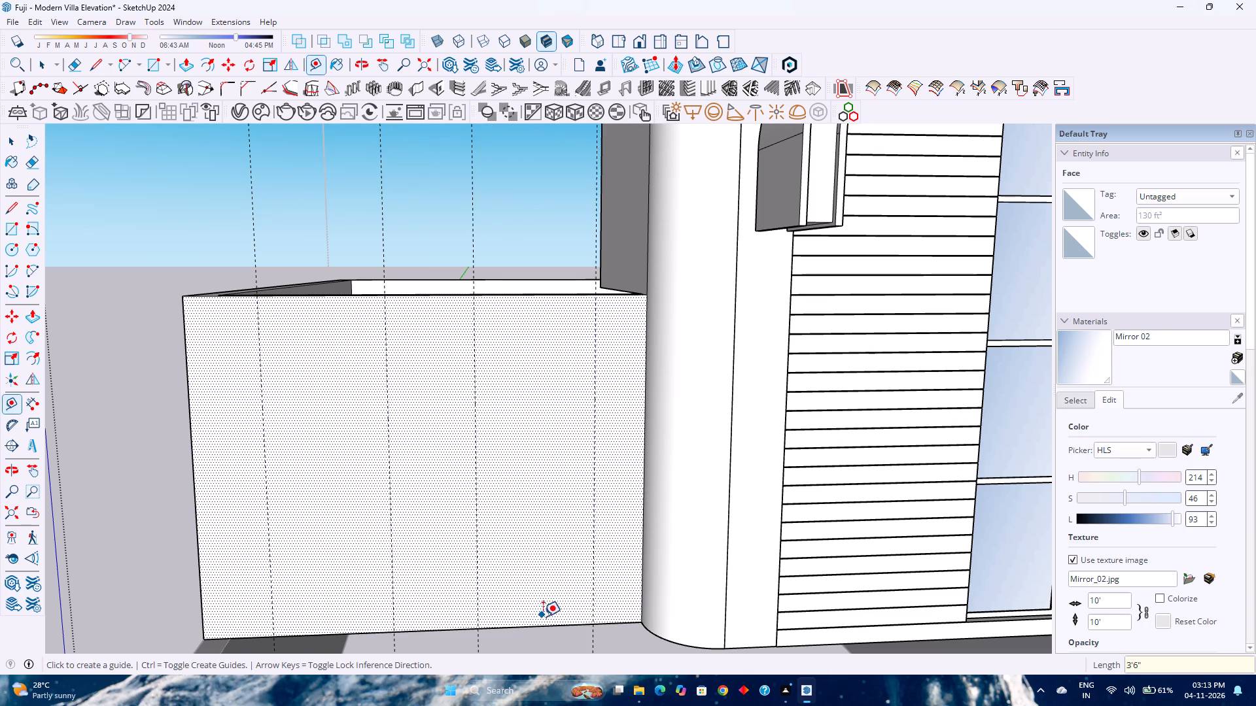
type("4'")
key("Return")
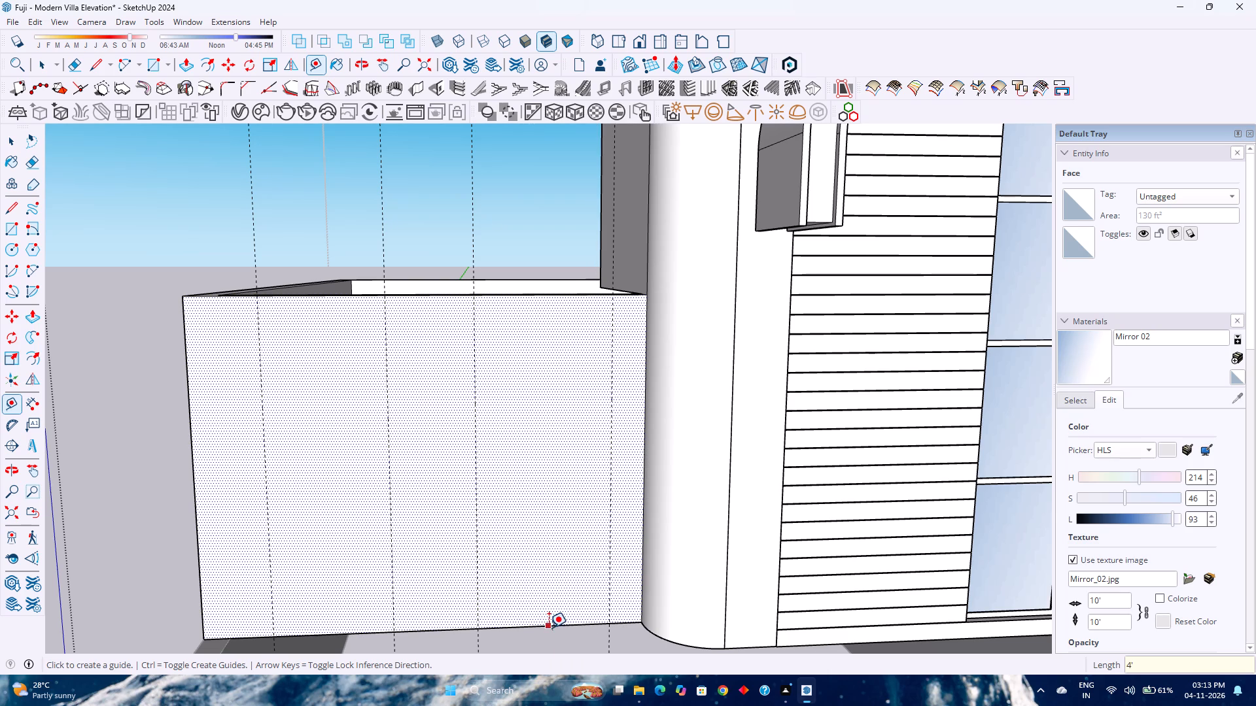
Place a horizontal guide on the side block's front wall, 2'6" above the wall's bottom edge.
left_click(549, 628)
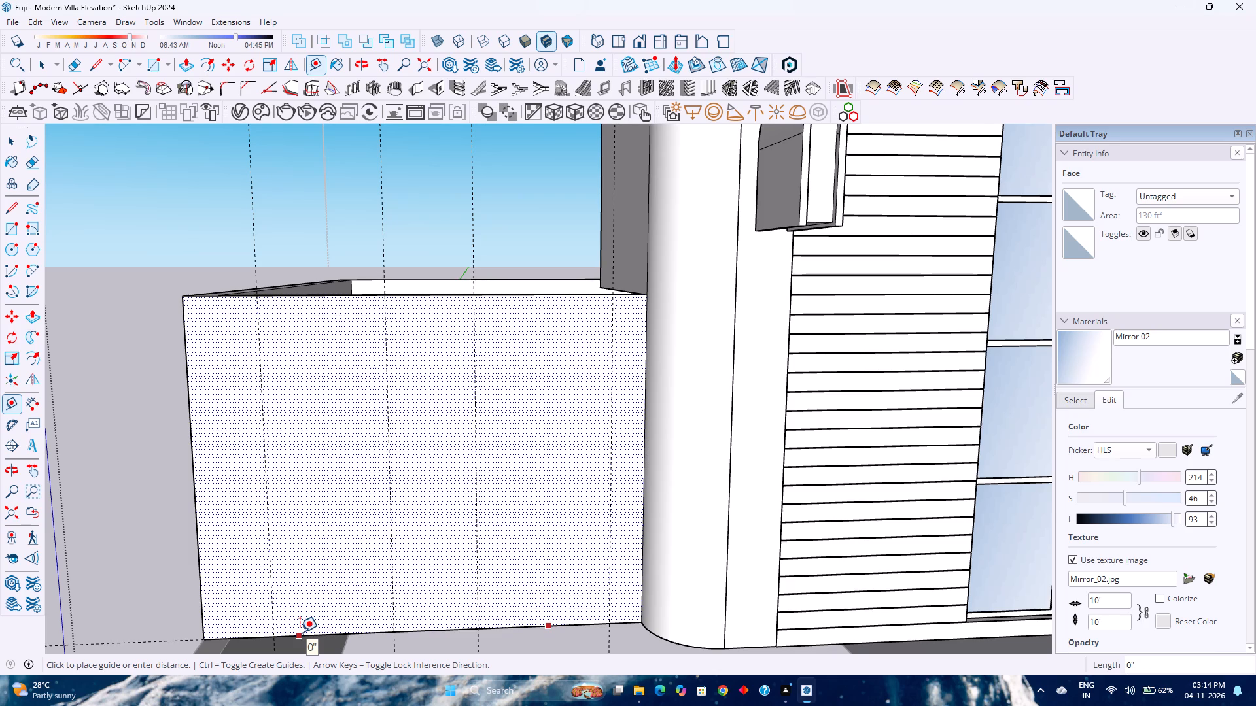
scroll(300, 632, "down", 11)
middle_click_drag(311, 635, 319, 550)
middle_click(319, 550)
scroll(324, 540, "down", 6)
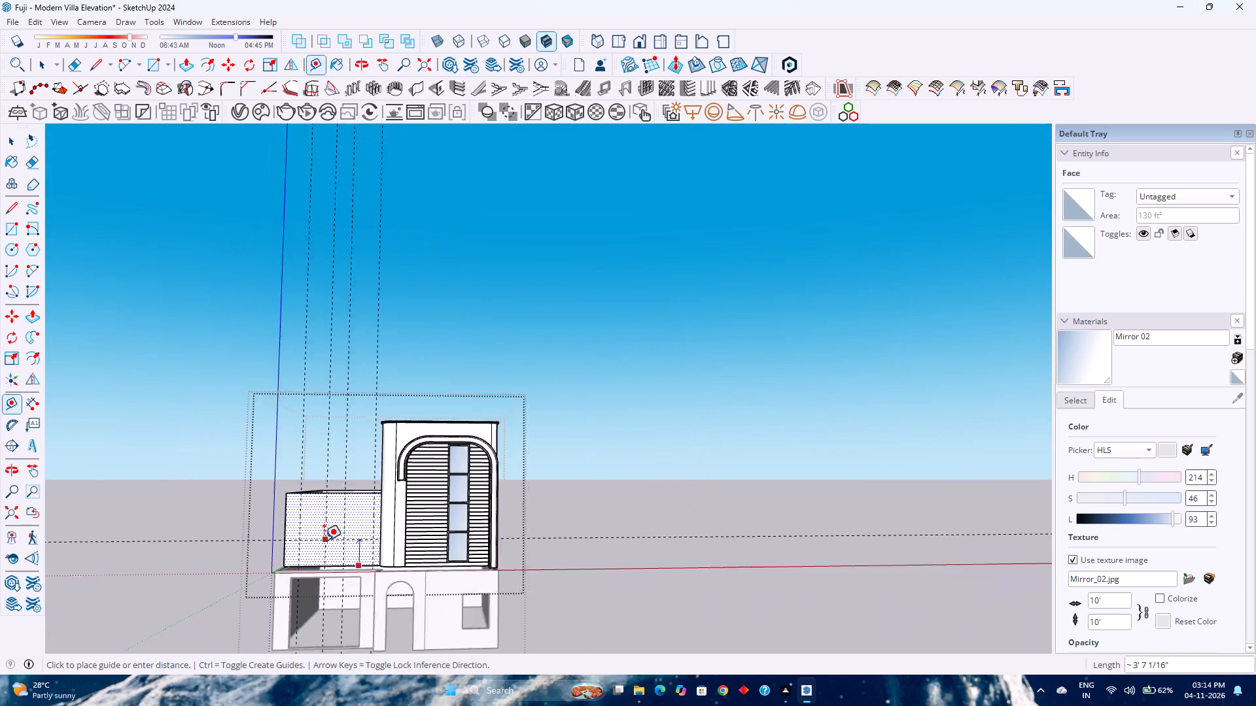
scroll(324, 540, "down", 5)
scroll(336, 560, "up", 4)
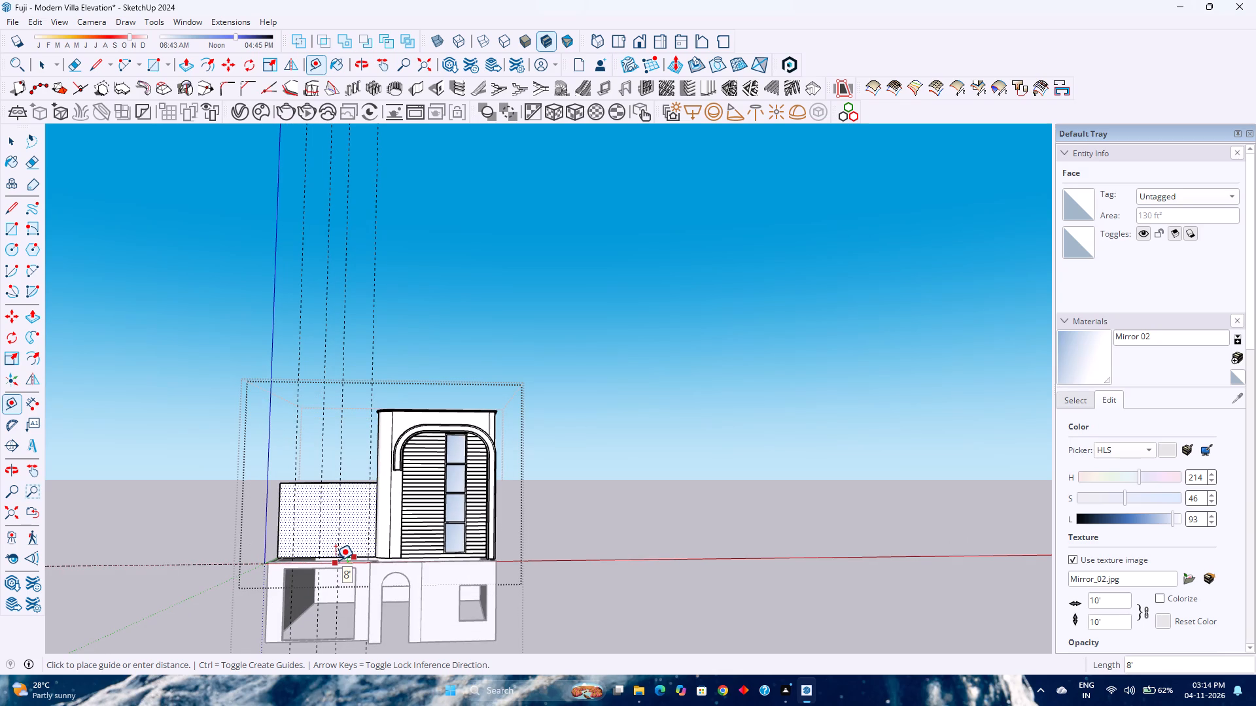
middle_click_drag(332, 555, 427, 550)
middle_click(427, 550)
middle_click_drag(427, 550, 439, 596)
middle_click_drag(438, 596, 415, 560)
scroll(415, 556, "down", 3)
scroll(523, 375, "up", 4)
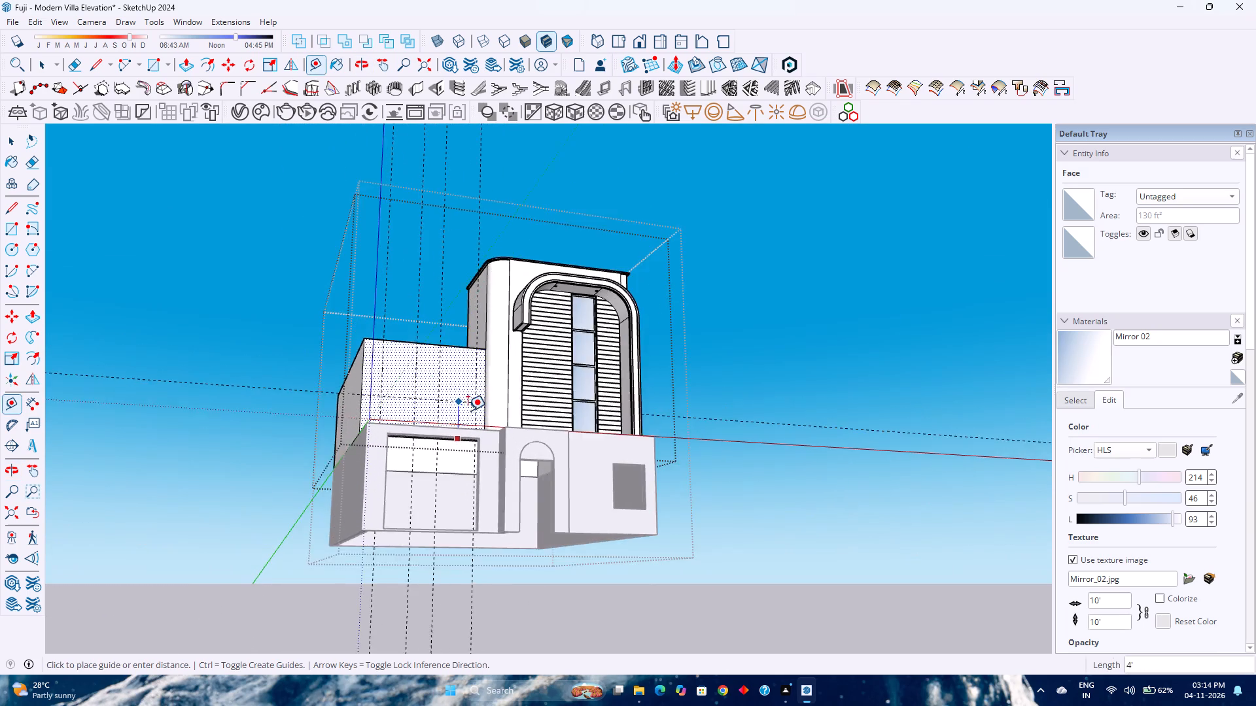
middle_click_drag(468, 412, 375, 523)
middle_click(375, 523)
scroll(449, 456, "up", 4)
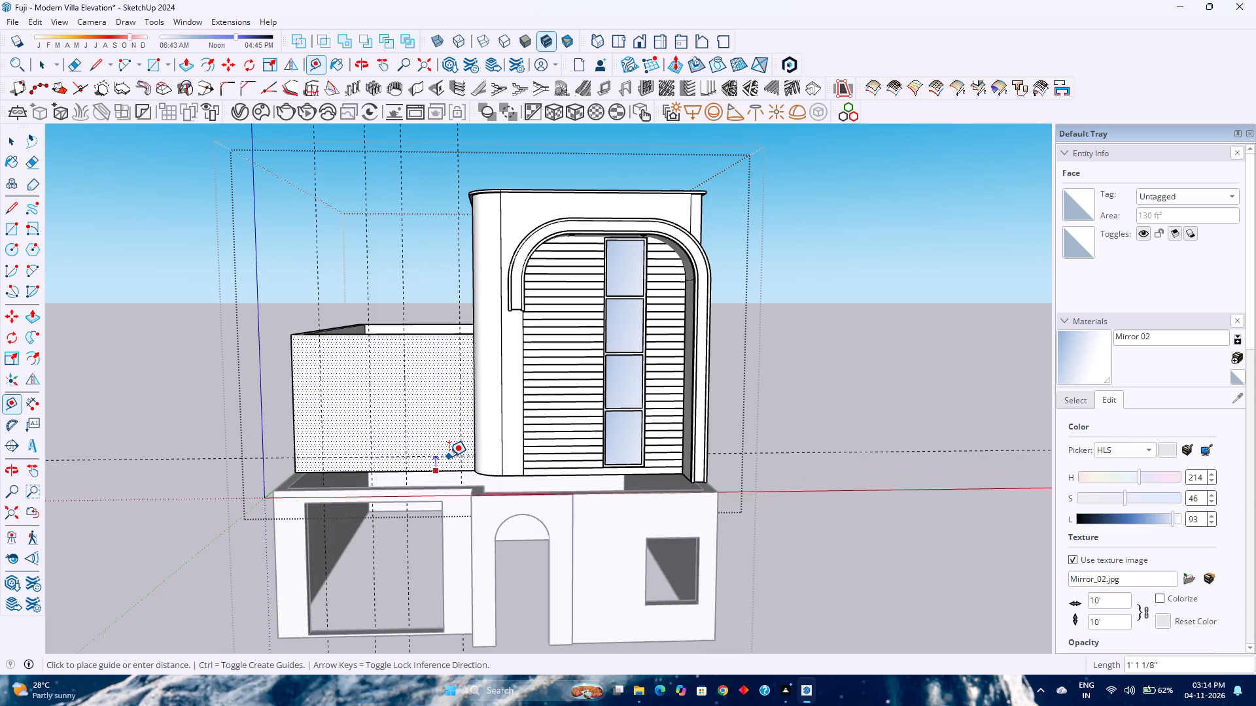
scroll(449, 456, "up", 2)
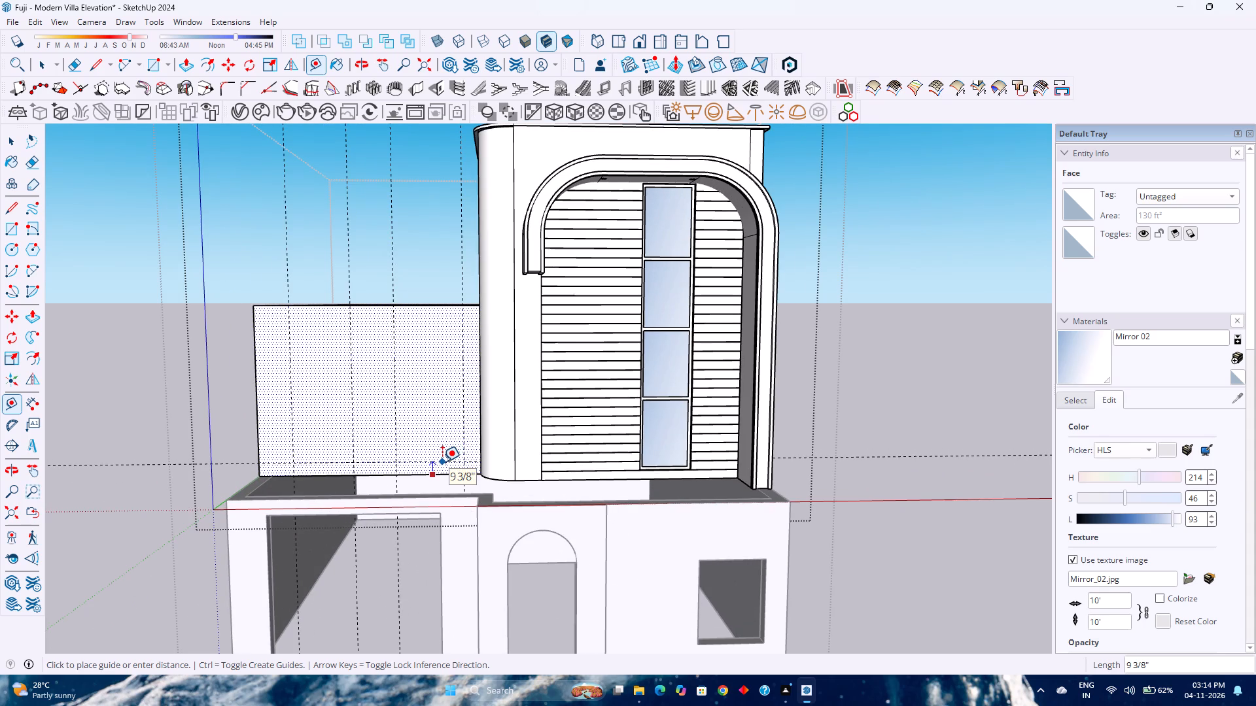
type("2'6\"")
key("Return")
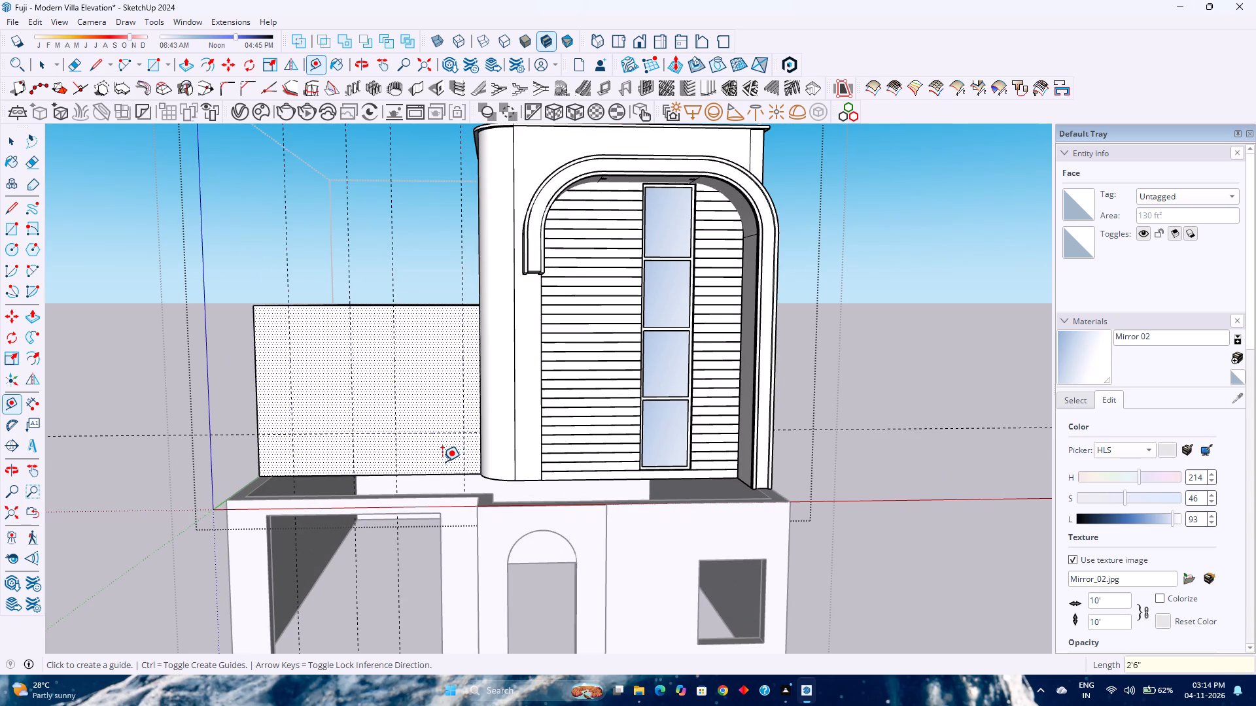
Place a second horizontal guide on the same wall, 7' above its bottom edge.
left_click(367, 475)
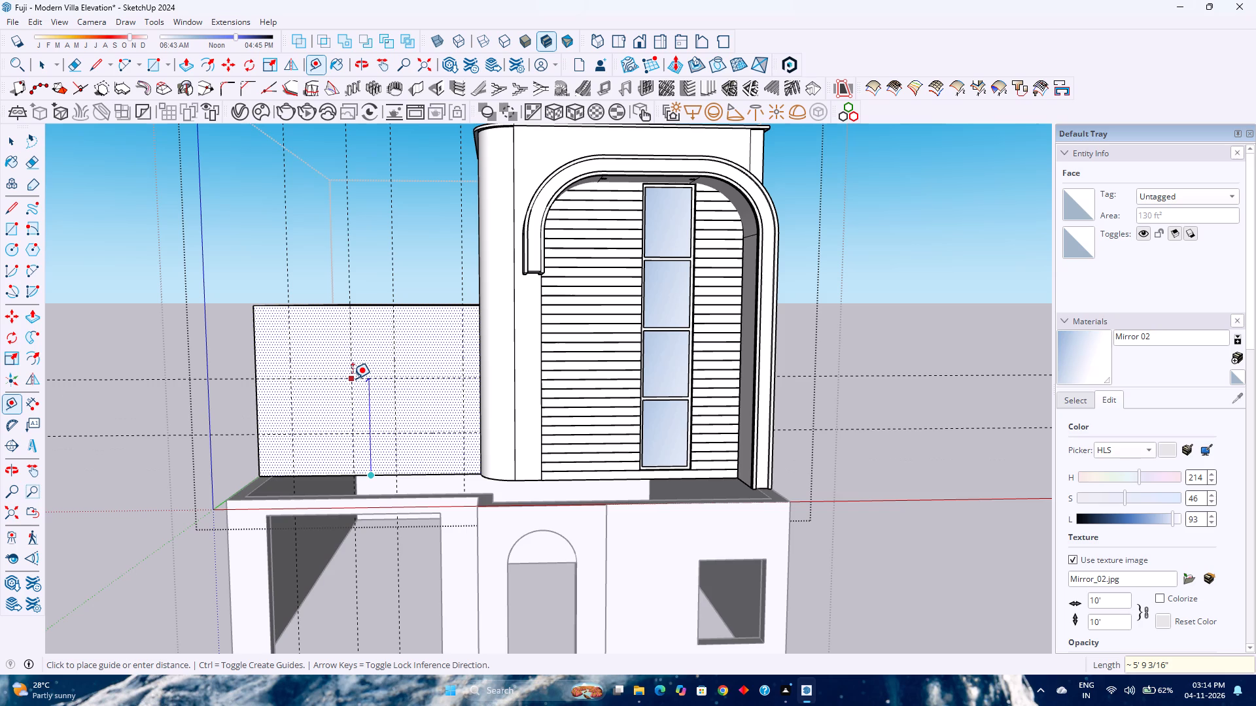
type("7'")
key("Return")
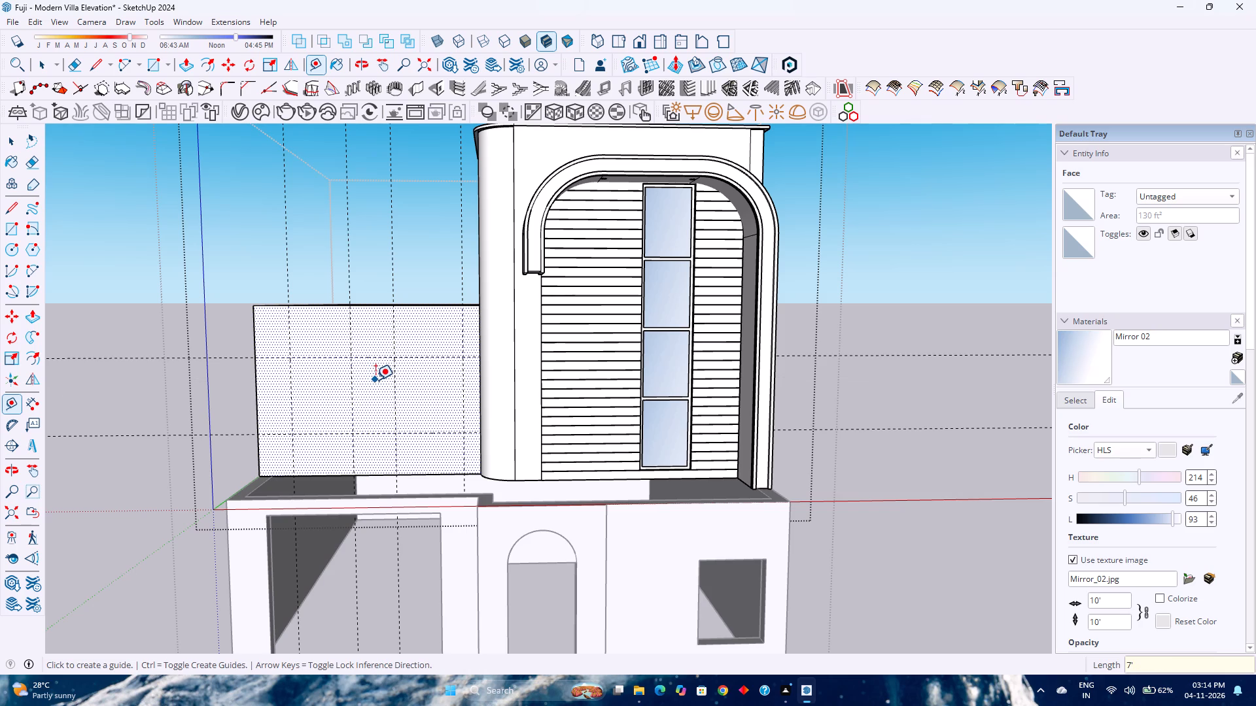
Draw a 3'6" by 7' door rectangle near the wall's outer edge and a 4'6" by 4' window rectangle near the tower, following the guides.
scroll(378, 377, "up", 7)
scroll(381, 383, "down", 2)
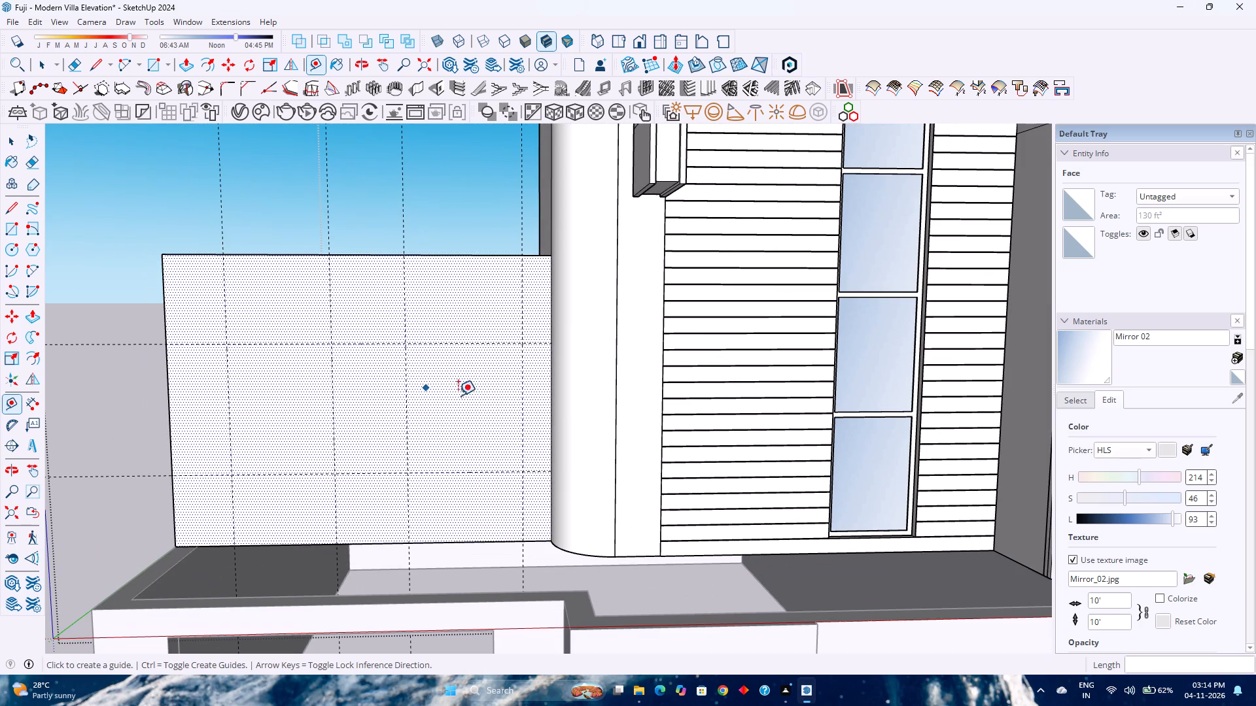
left_click(155, 67)
left_click(224, 346)
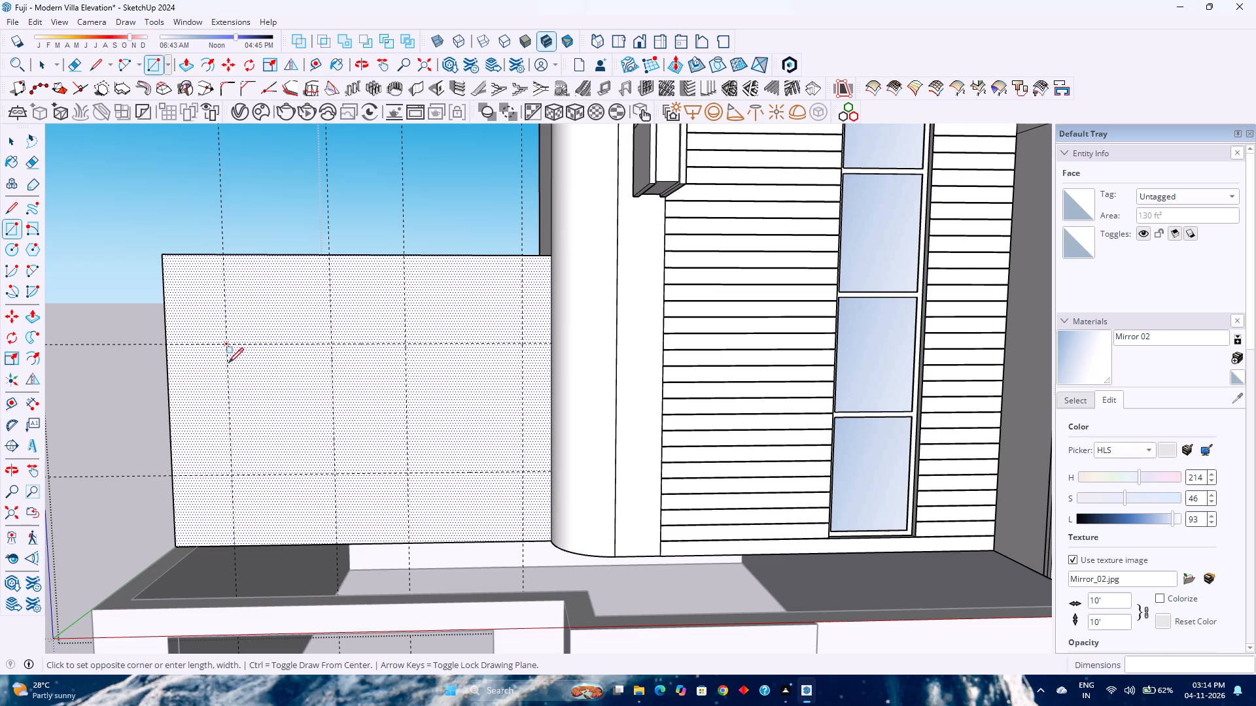
left_click(339, 542)
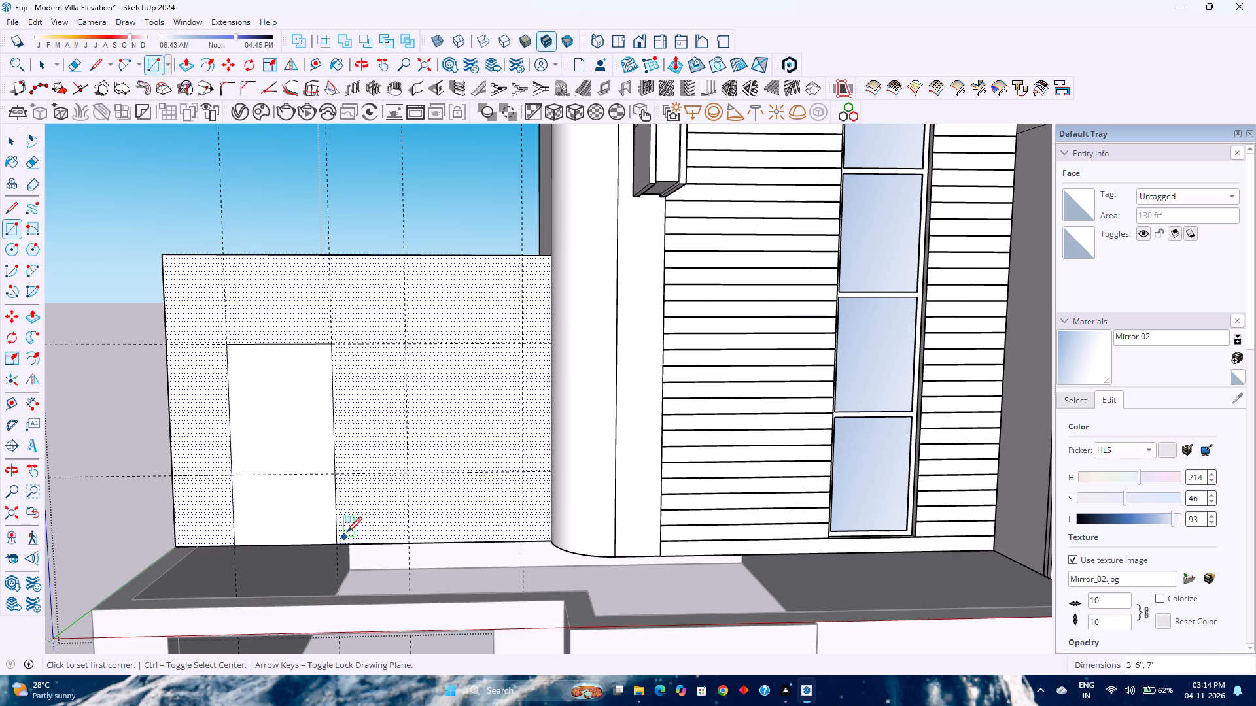
left_click(407, 345)
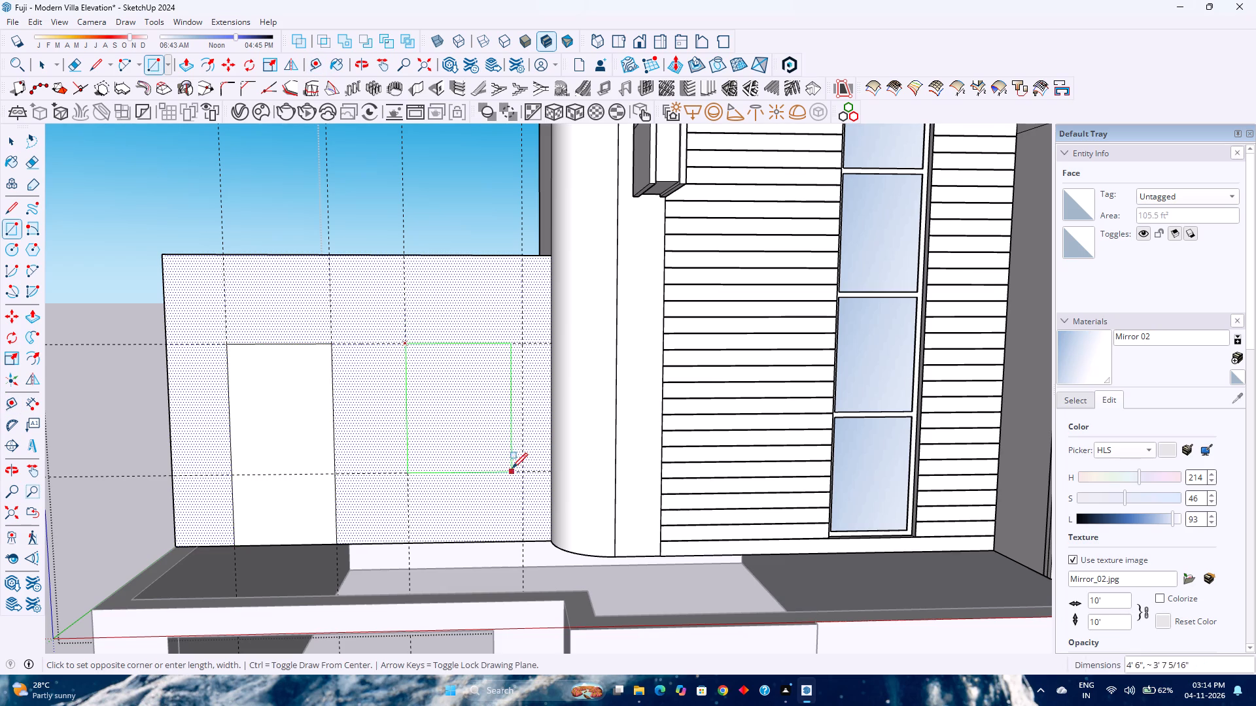
left_click(525, 469)
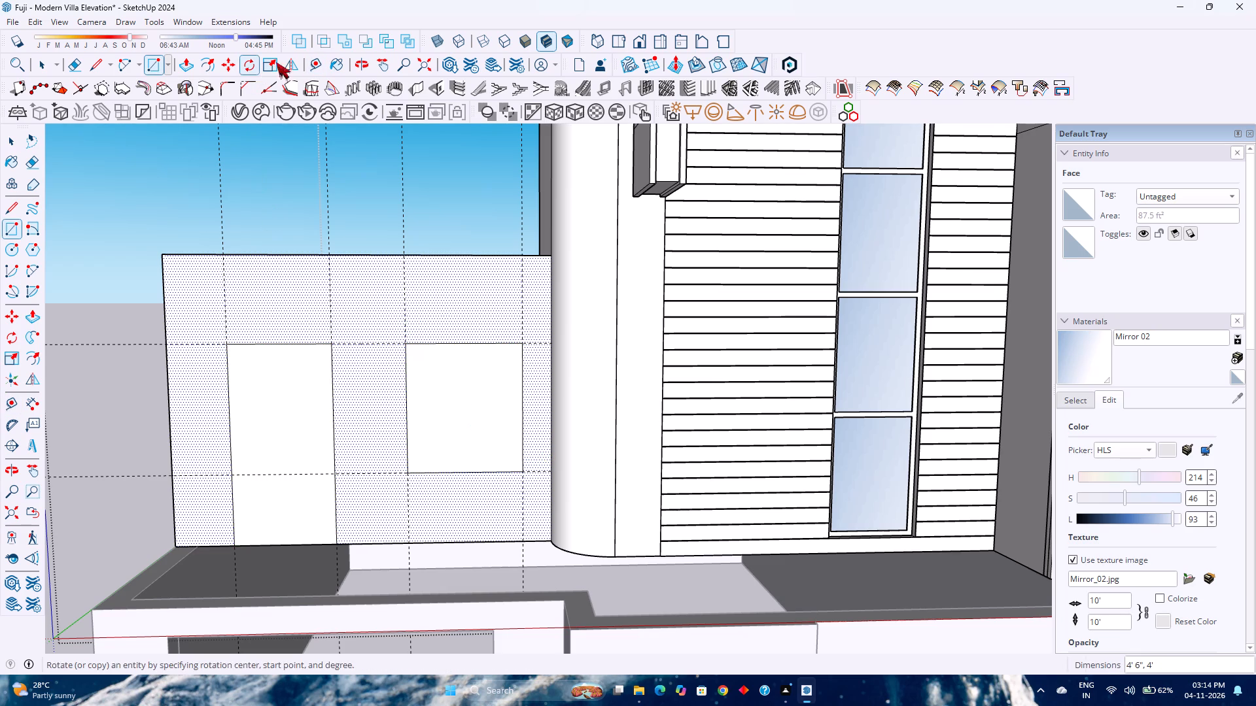
Push the door and window rectangles 9" through the side block's front wall to cut both openings.
left_click(191, 68)
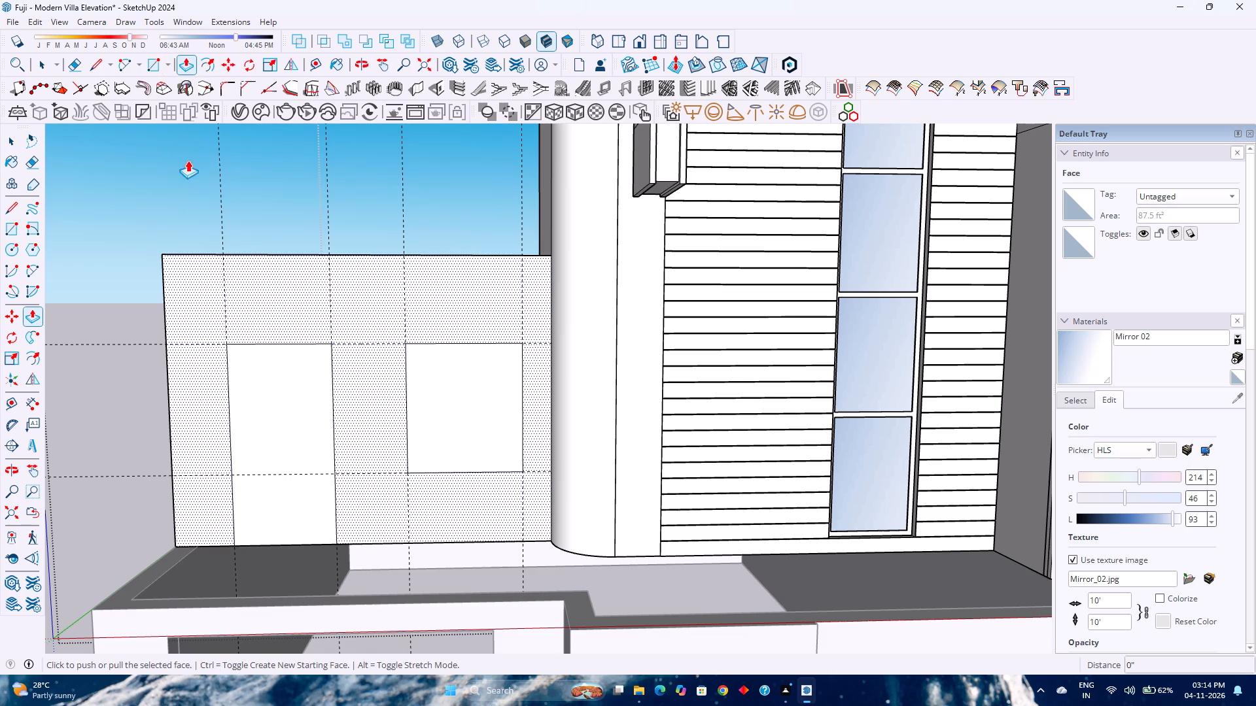
right_click(188, 160)
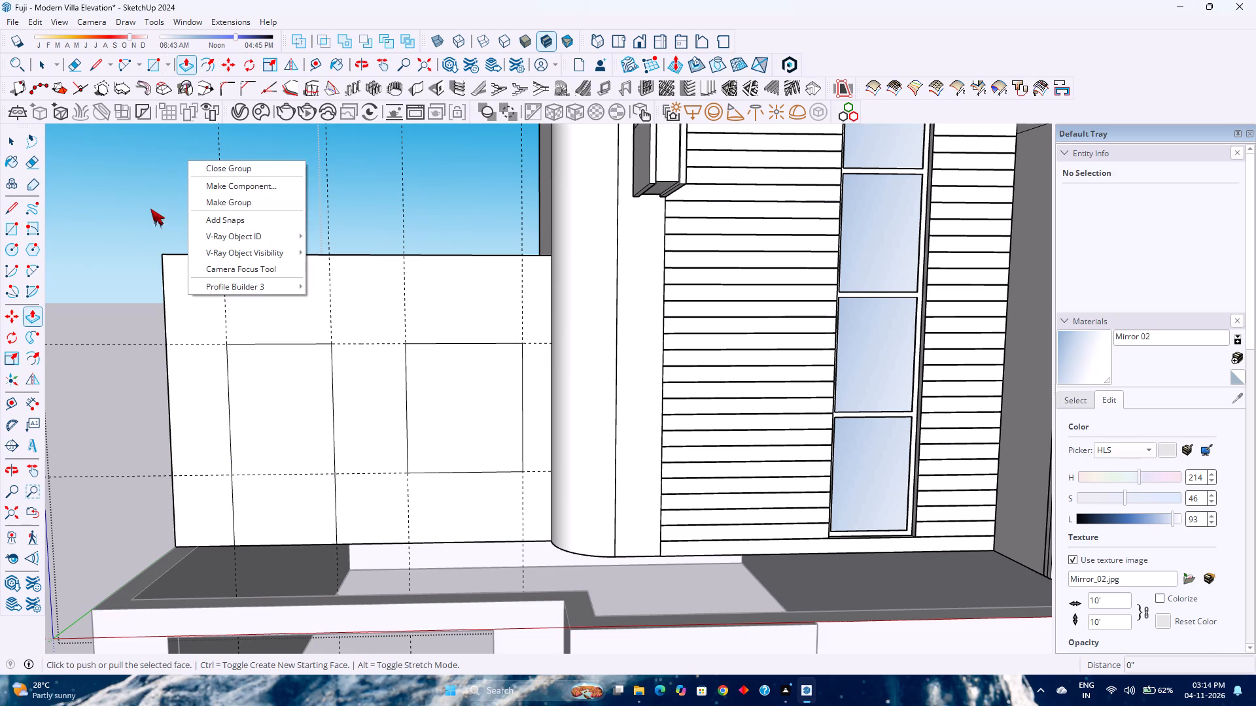
left_click(189, 62)
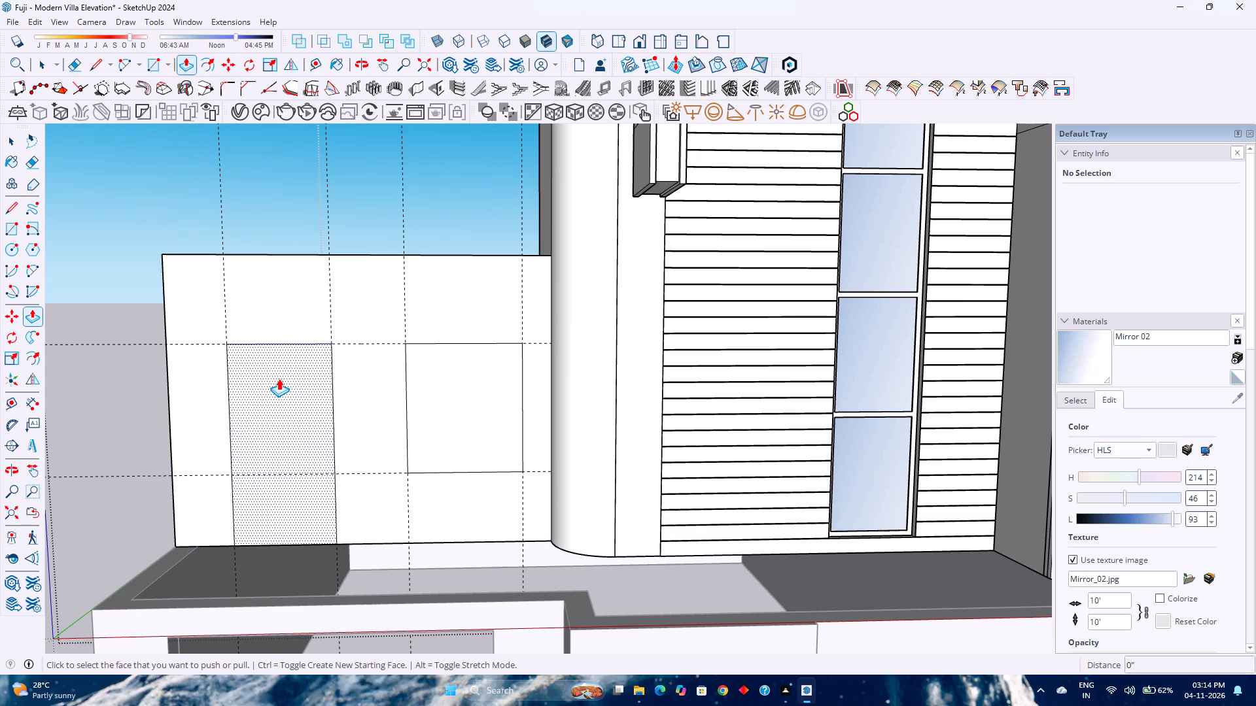
left_click(279, 378)
scroll(275, 367, "up", 1)
middle_click_drag(274, 363, 534, 522)
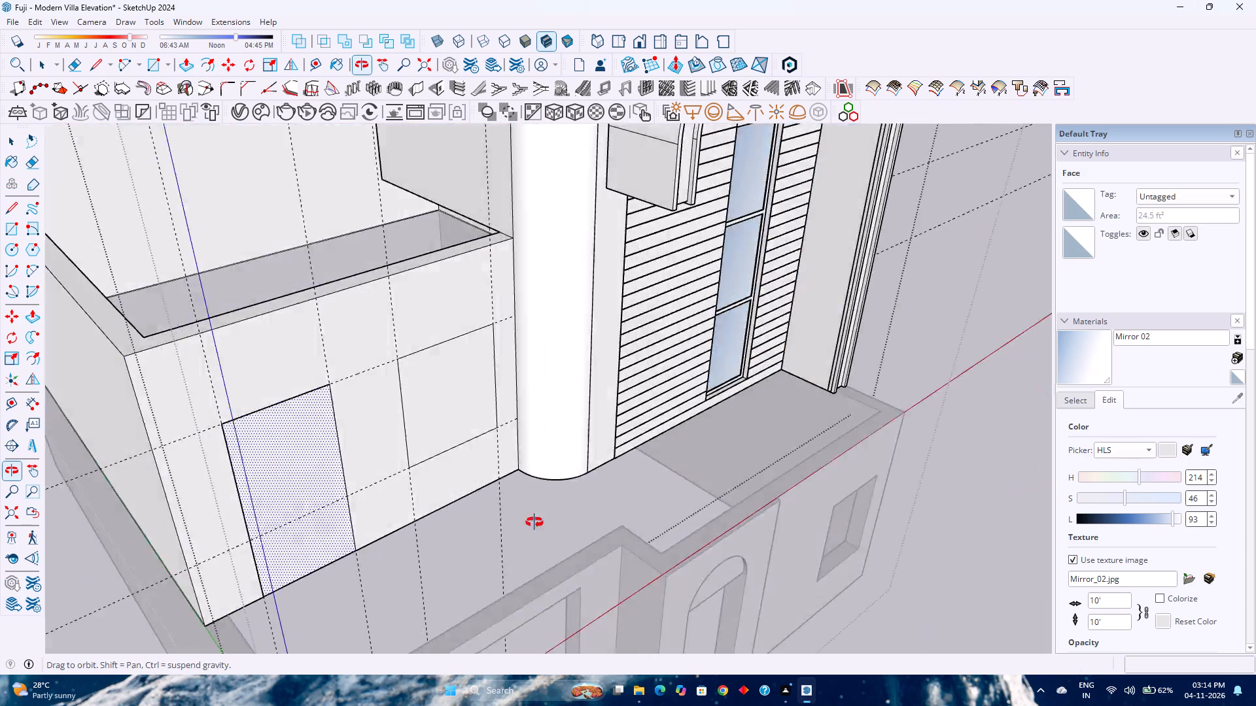
middle_click_drag(534, 522, 717, 524)
middle_click(717, 524)
middle_click(717, 524)
scroll(163, 424, "up", 1)
scroll(163, 421, "down", 8)
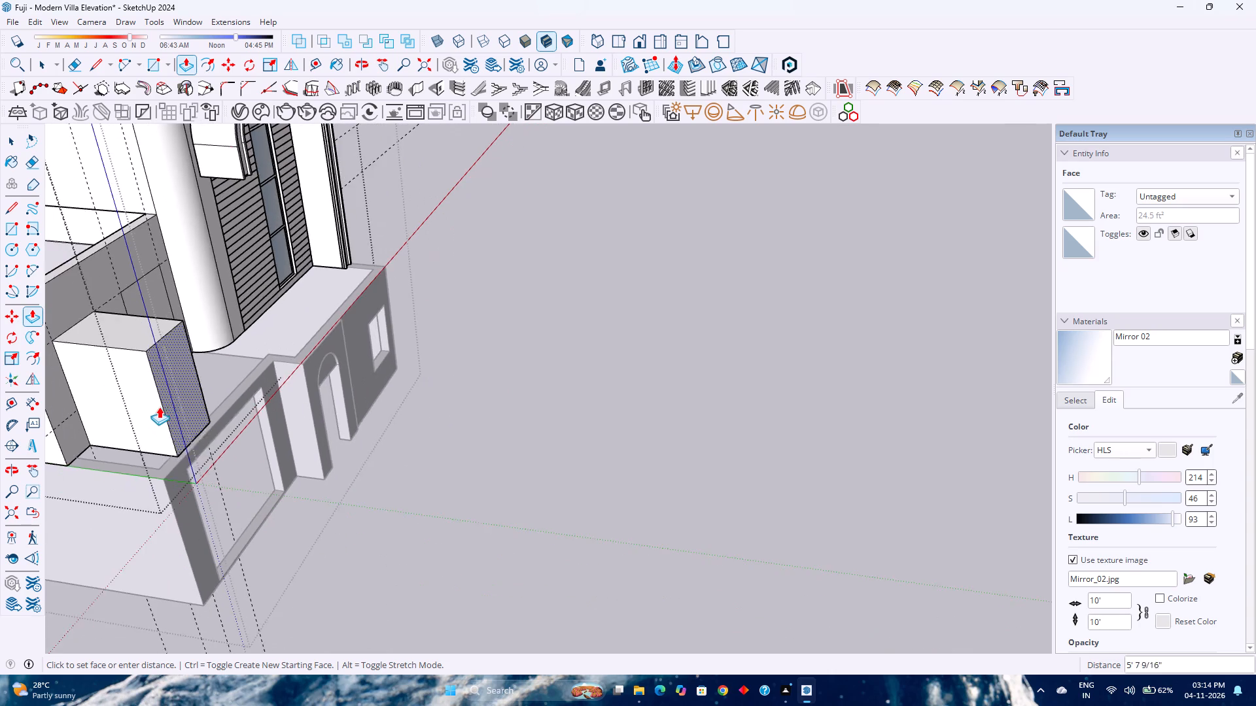
scroll(159, 407, "down", 3)
left_click(90, 293)
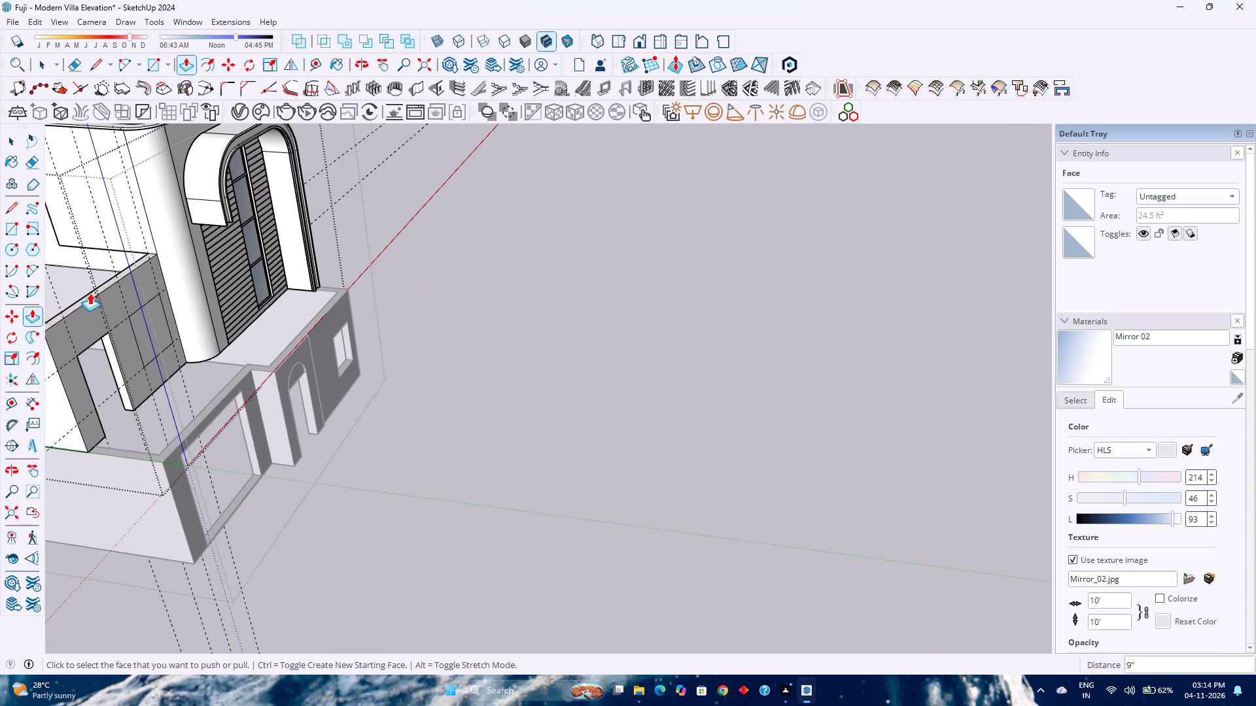
double_click(154, 337)
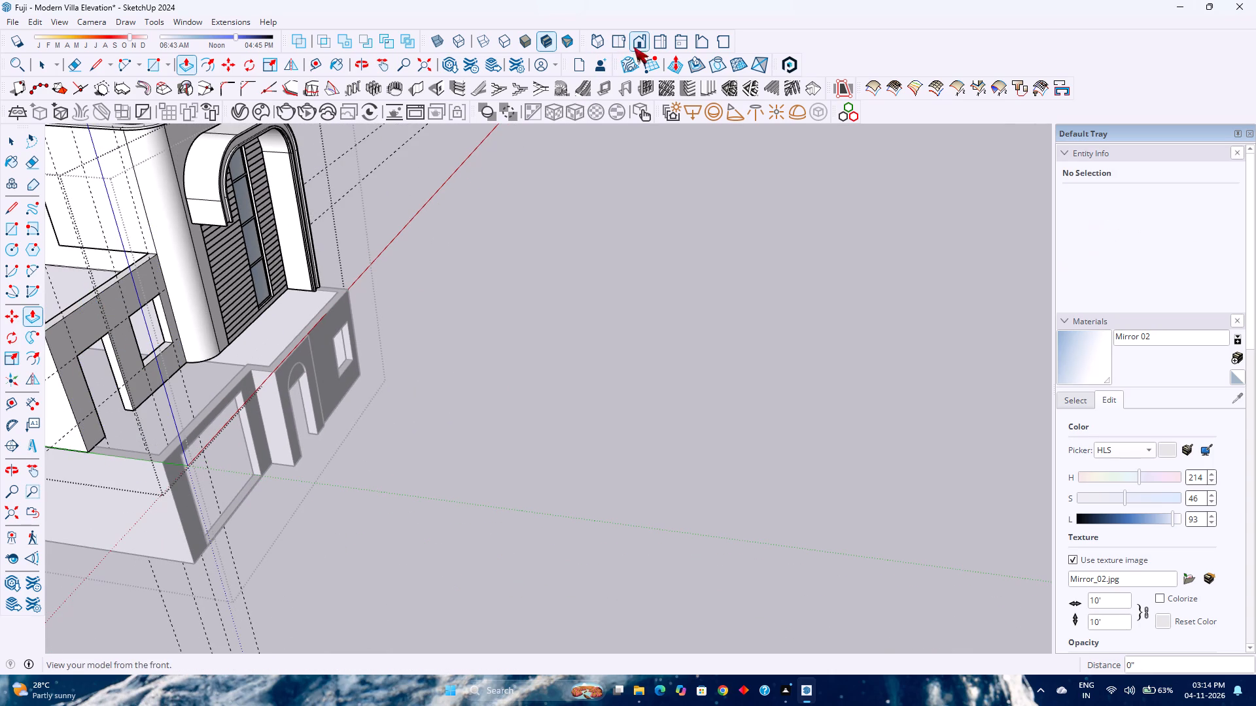
Switch to the front view and save the model.
left_click(642, 48)
left_click(12, 24)
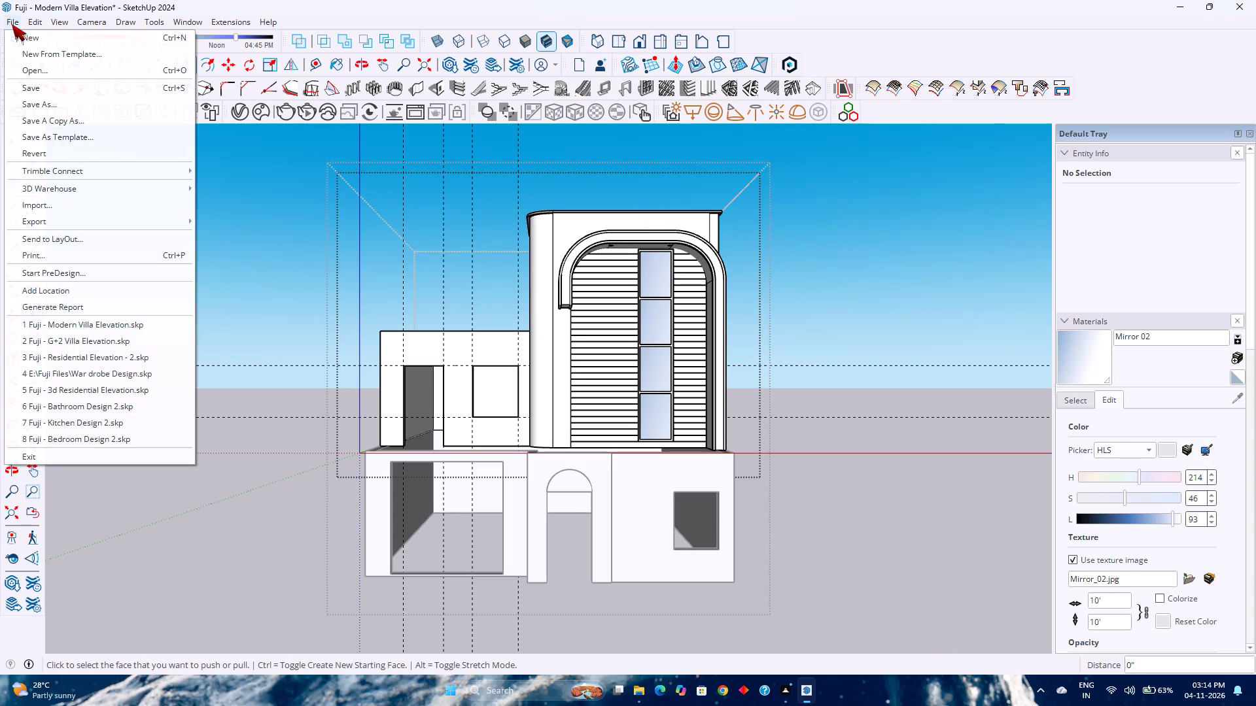
left_click(56, 92)
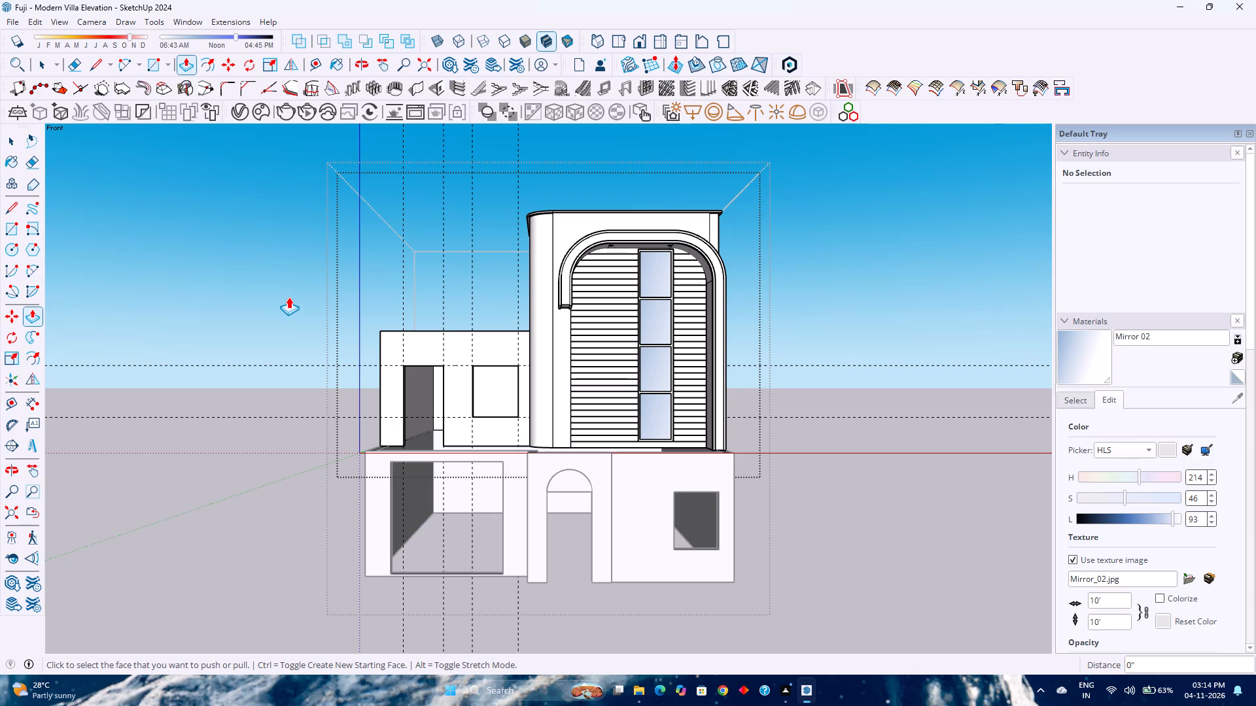
Delete all the construction guides.
key("space")
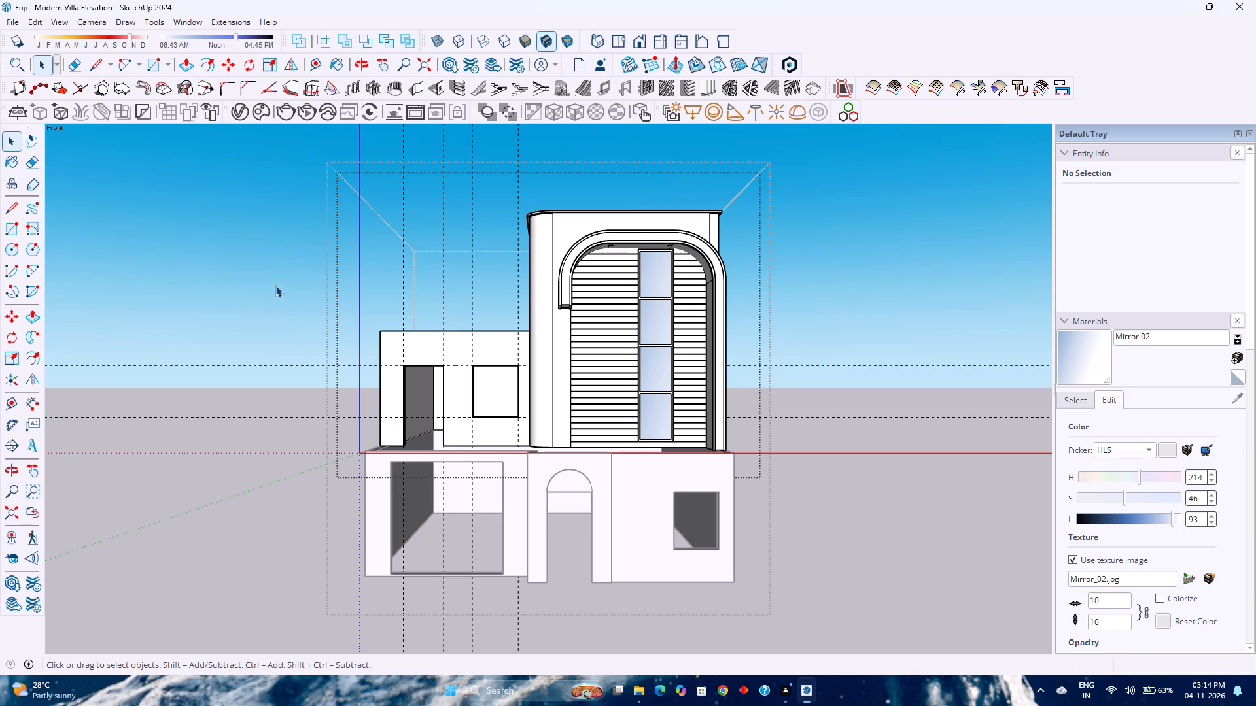
left_click(31, 20)
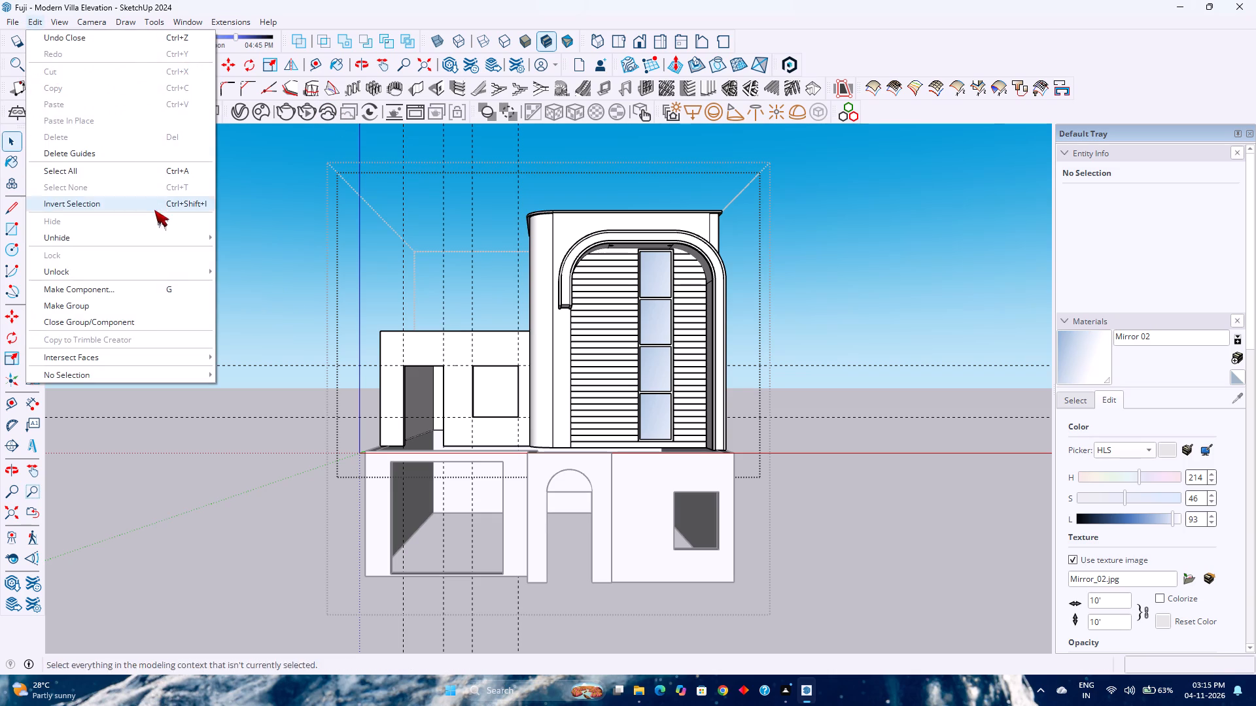
left_click(86, 156)
Close the upper-floor group to return to the enclosing villa group.
scroll(438, 355, "down", 2)
middle_click_drag(640, 382, 418, 382)
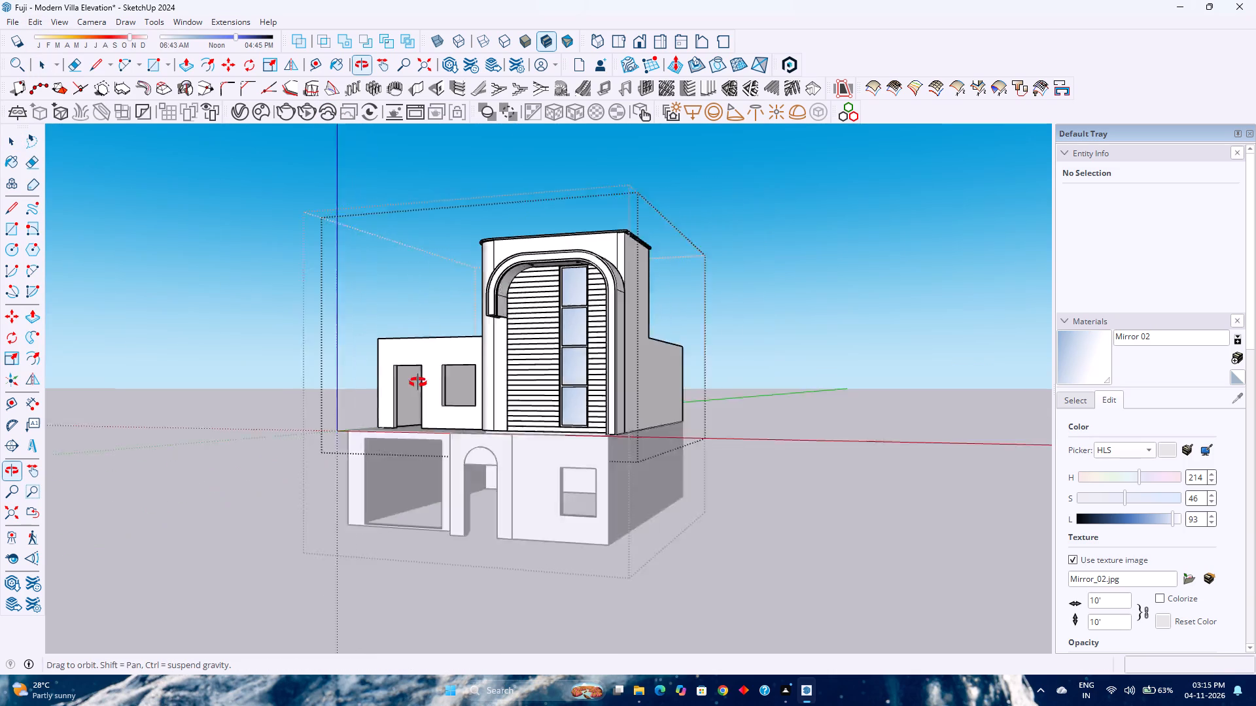
middle_click_drag(418, 382, 434, 337)
middle_click(434, 337)
left_click(750, 556)
Examine the villa's massing and the new door and window openings from the side, front and above.
middle_click_drag(426, 420, 470, 458)
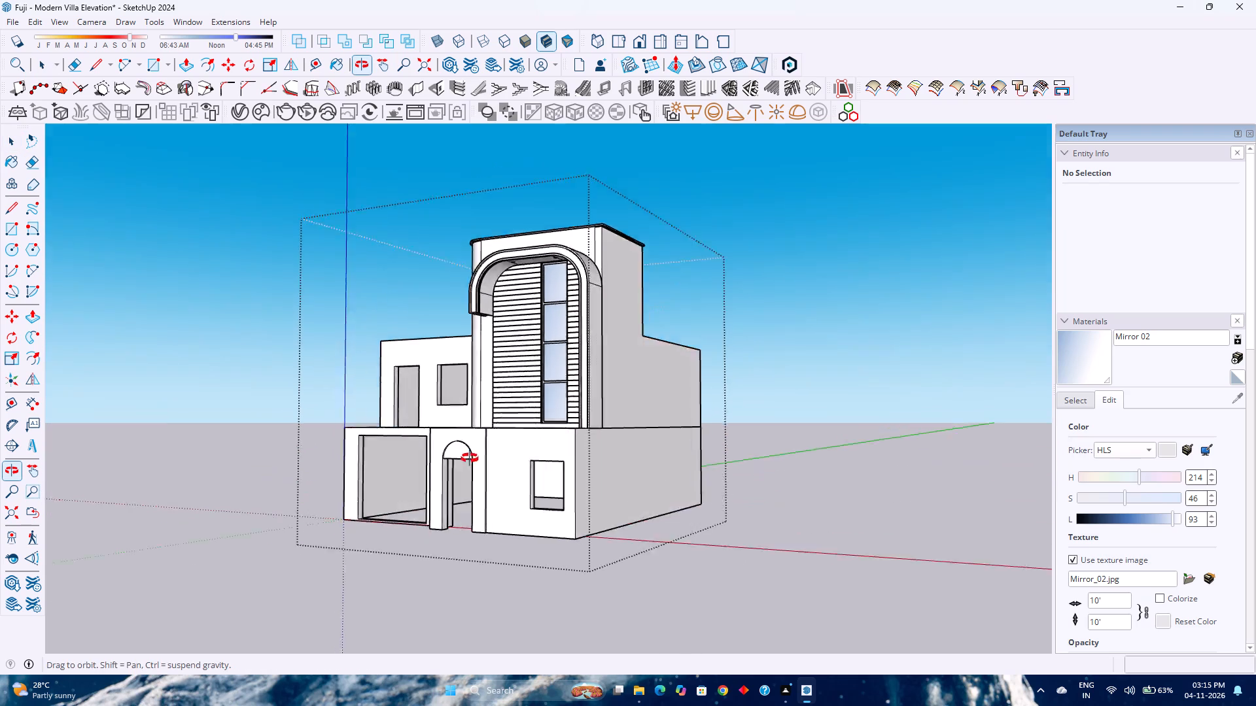
middle_click_drag(470, 458, 279, 460)
middle_click_drag(258, 417, 235, 344)
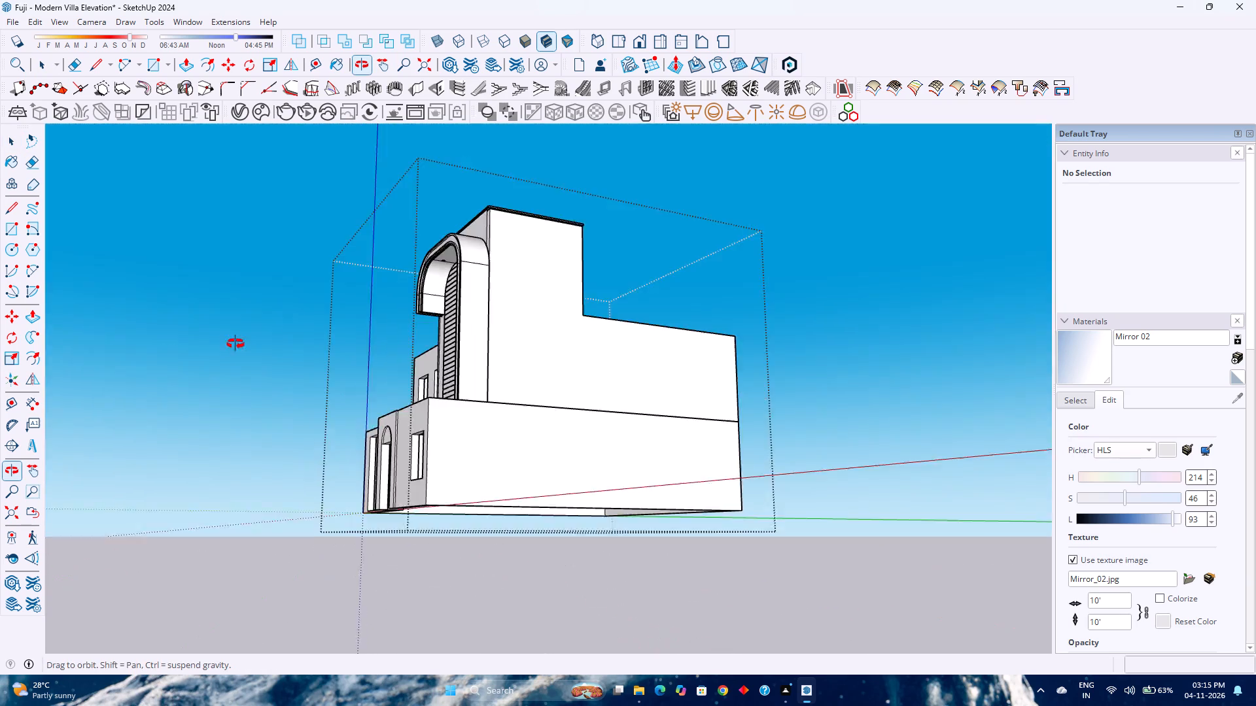
middle_click_drag(235, 344, 726, 501)
middle_click(727, 501)
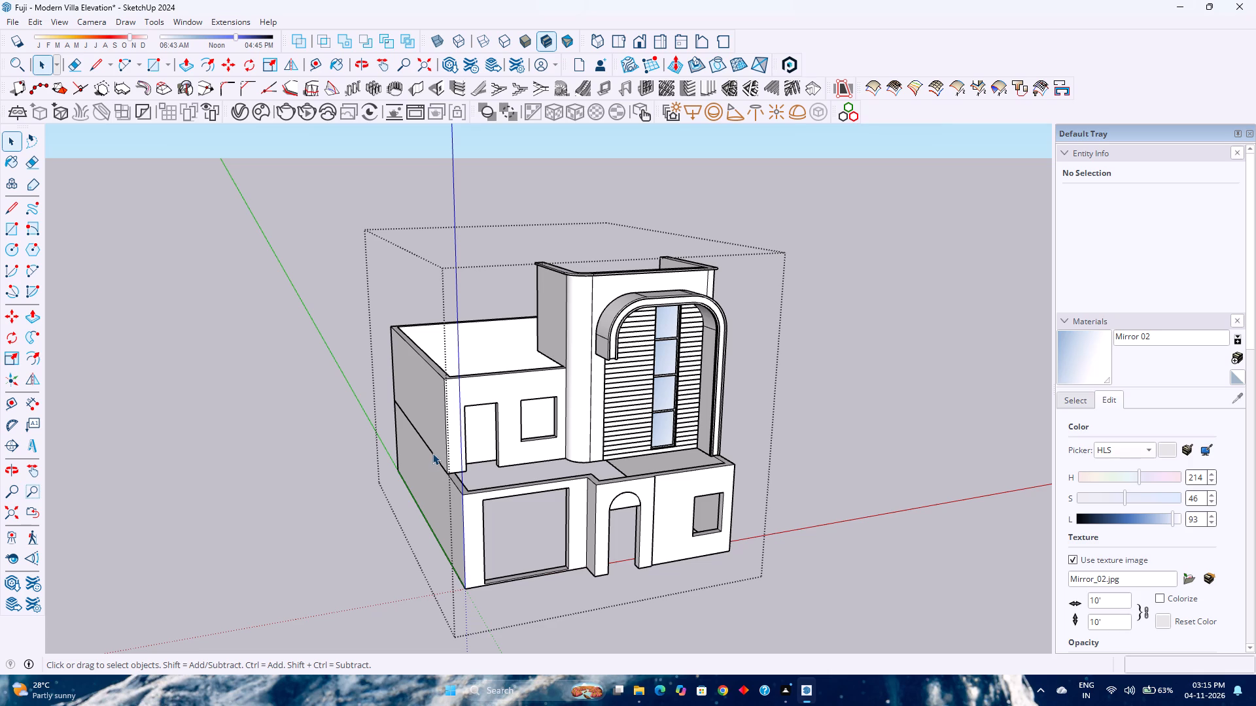
scroll(414, 434, "down", 3)
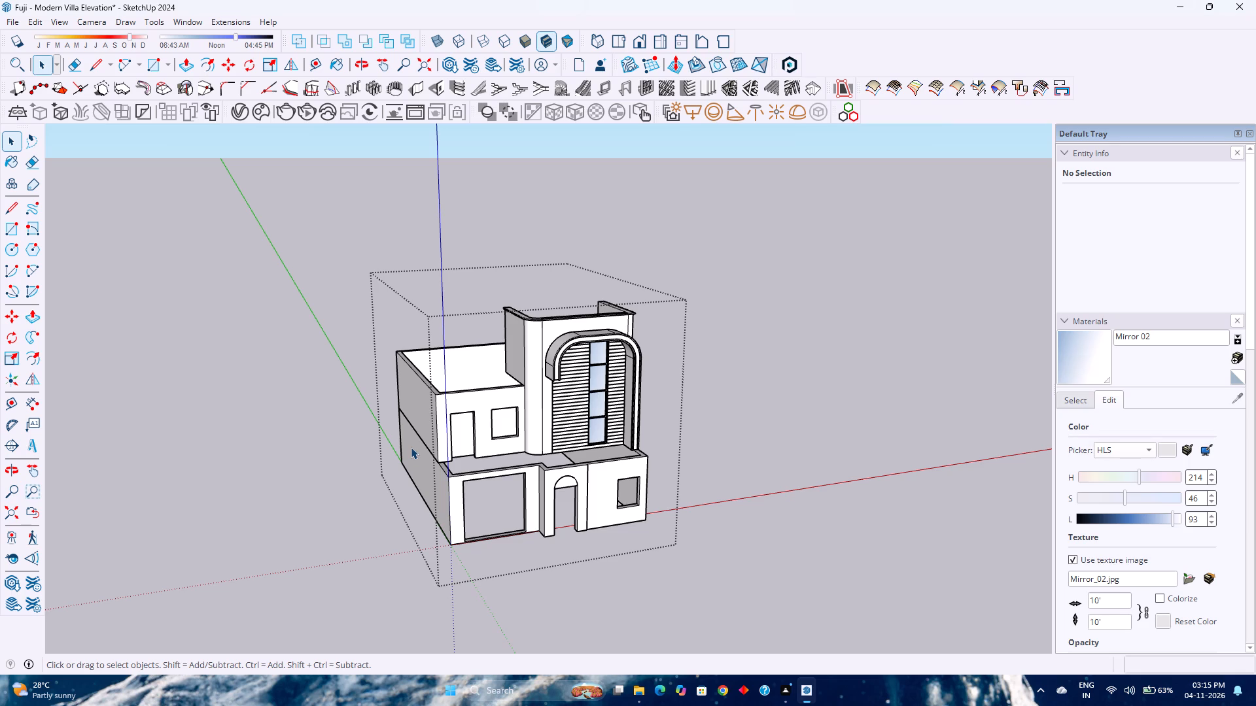
scroll(411, 447, "down", 3)
scroll(477, 471, "up", 8)
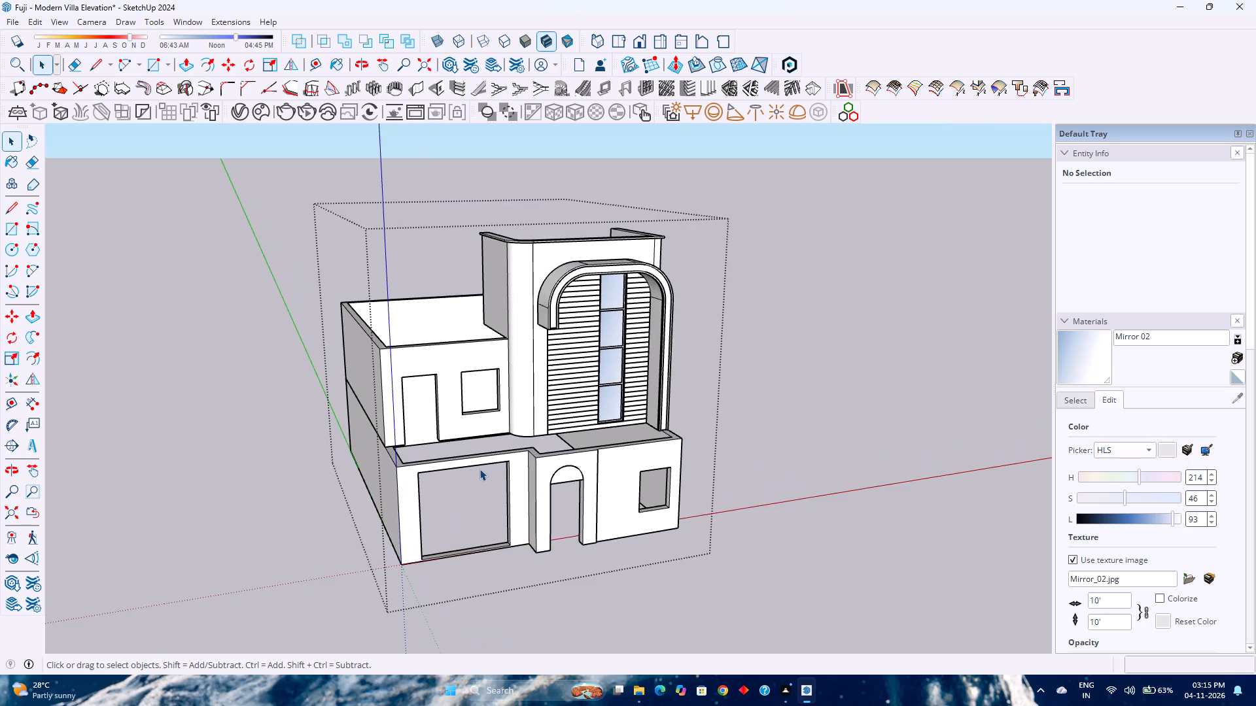
scroll(485, 465, "up", 2)
middle_click_drag(487, 467, 678, 541)
middle_click(678, 541)
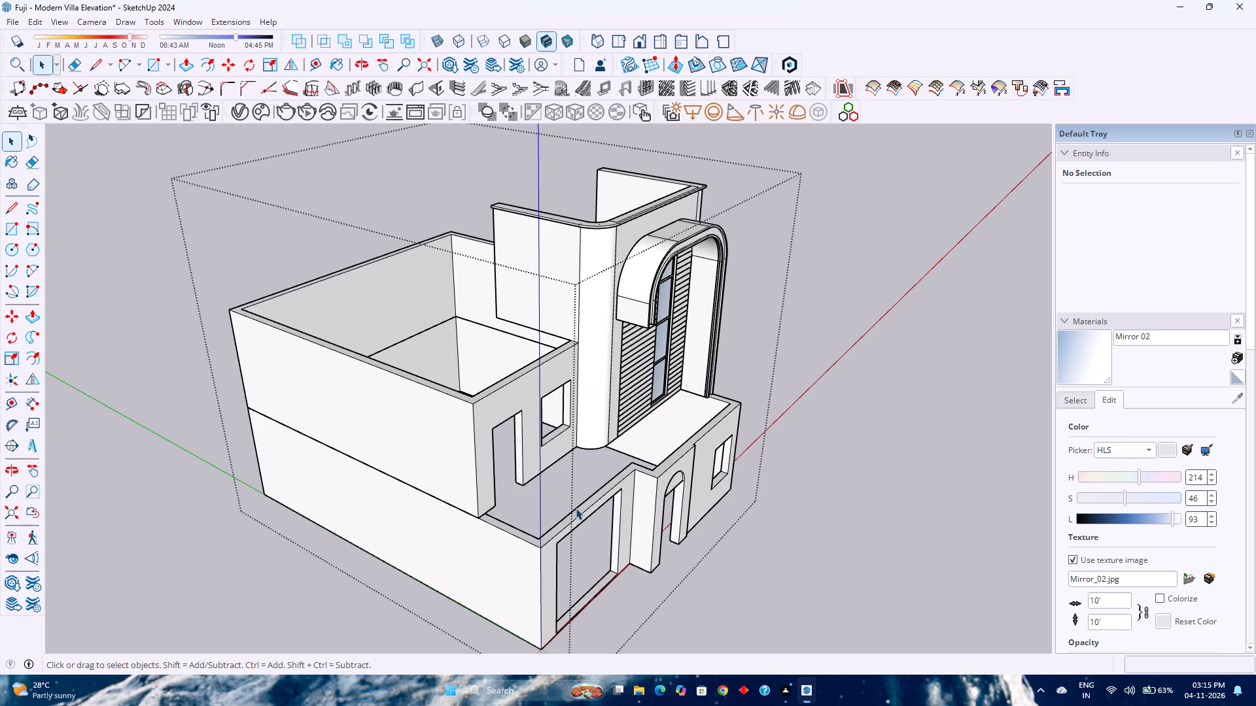
Close the enclosing villa group and select it as a whole, viewing it from the front.
left_click(742, 521)
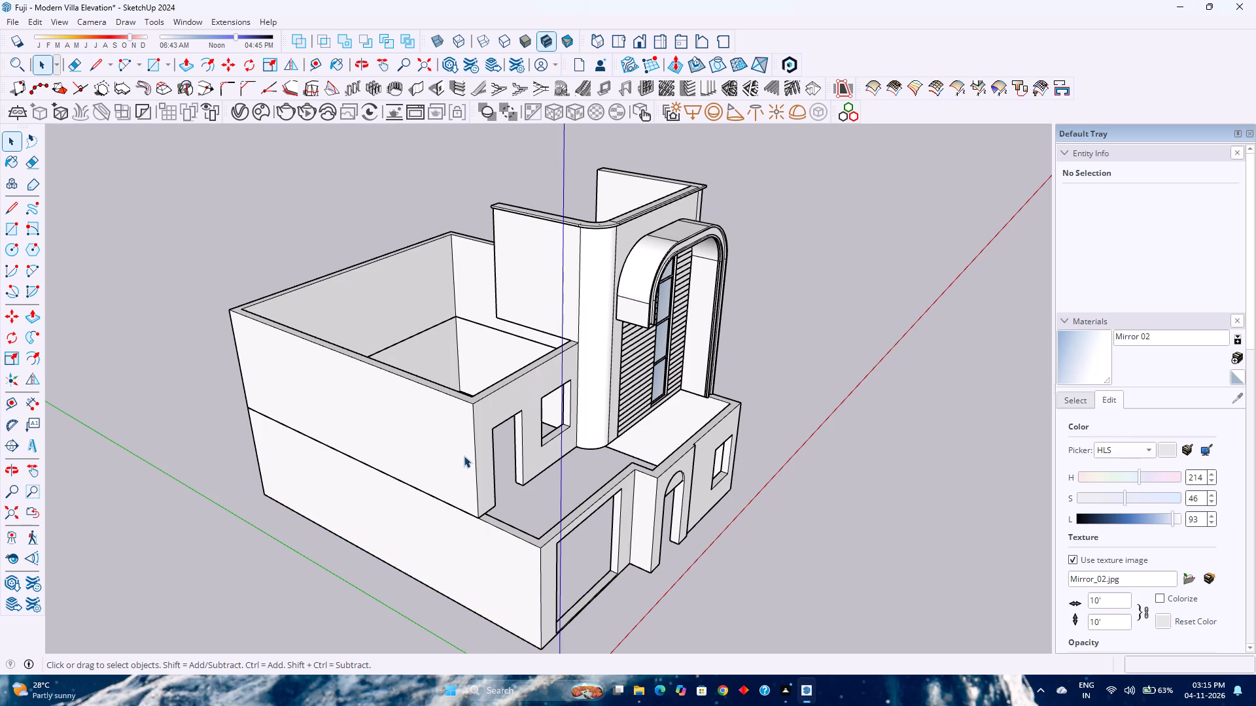
left_click(464, 456)
middle_click_drag(554, 511, 499, 446)
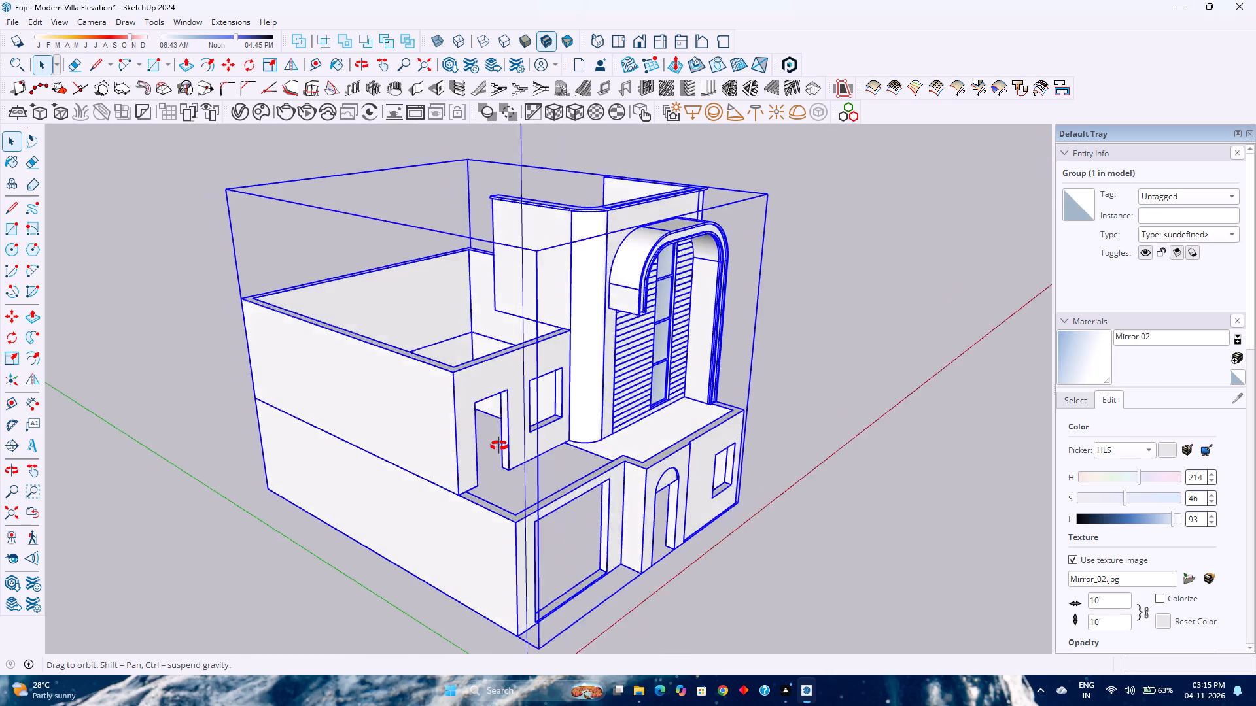
middle_click_drag(499, 446, 302, 452)
middle_click(302, 452)
scroll(349, 450, "up", 2)
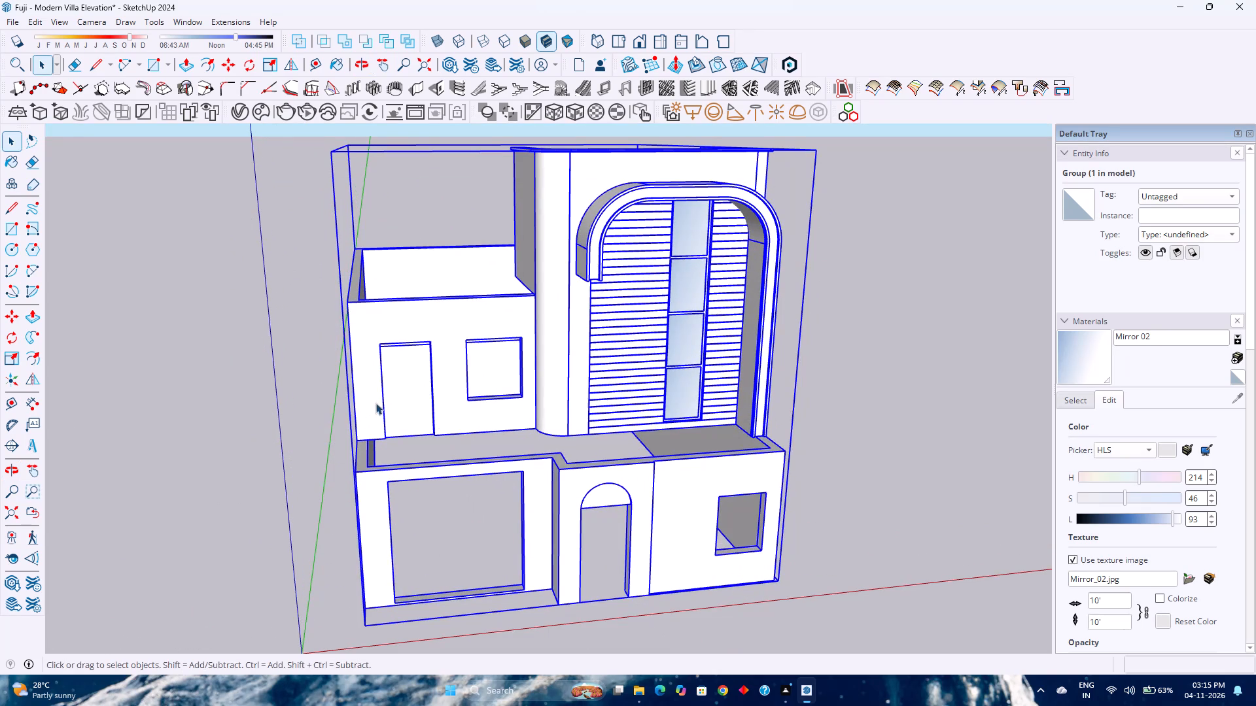
Inside the villa group, draw a 28' 3" by 34' 3" rectangle over the ground-floor block, between opposite corners at wall-top level.
middle_click_drag(385, 413, 392, 418)
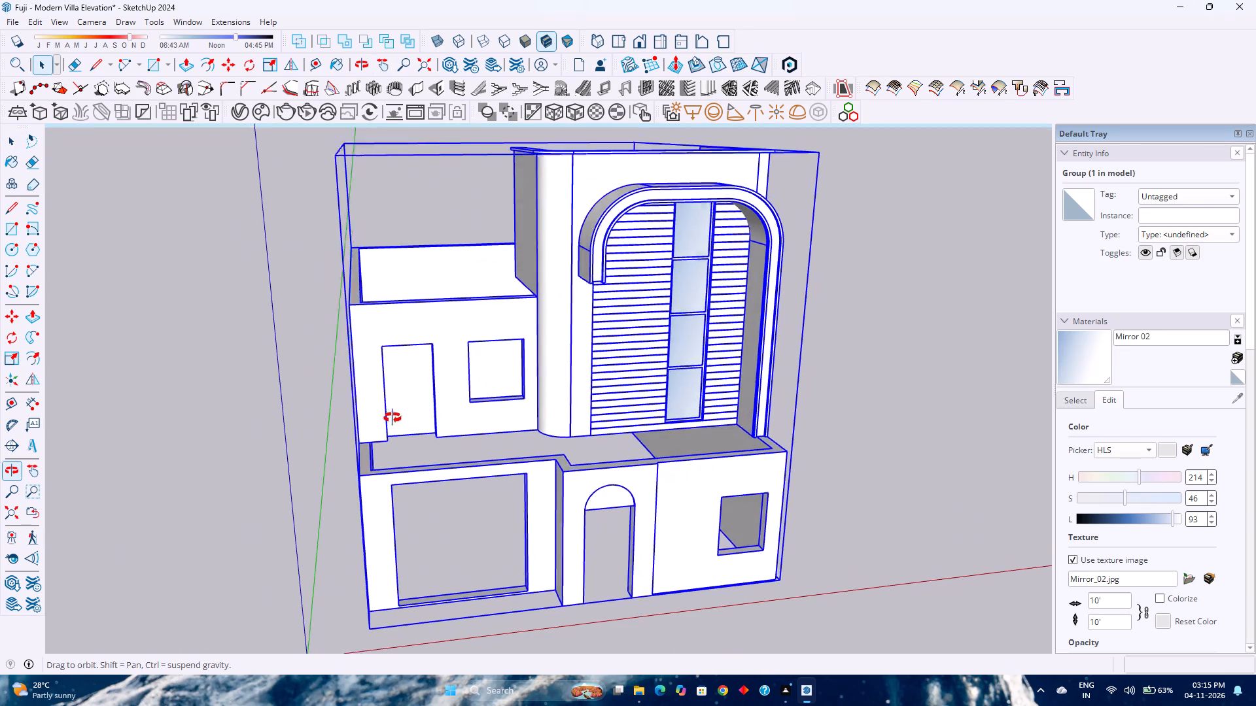
middle_click_drag(392, 418, 731, 518)
double_click(578, 468)
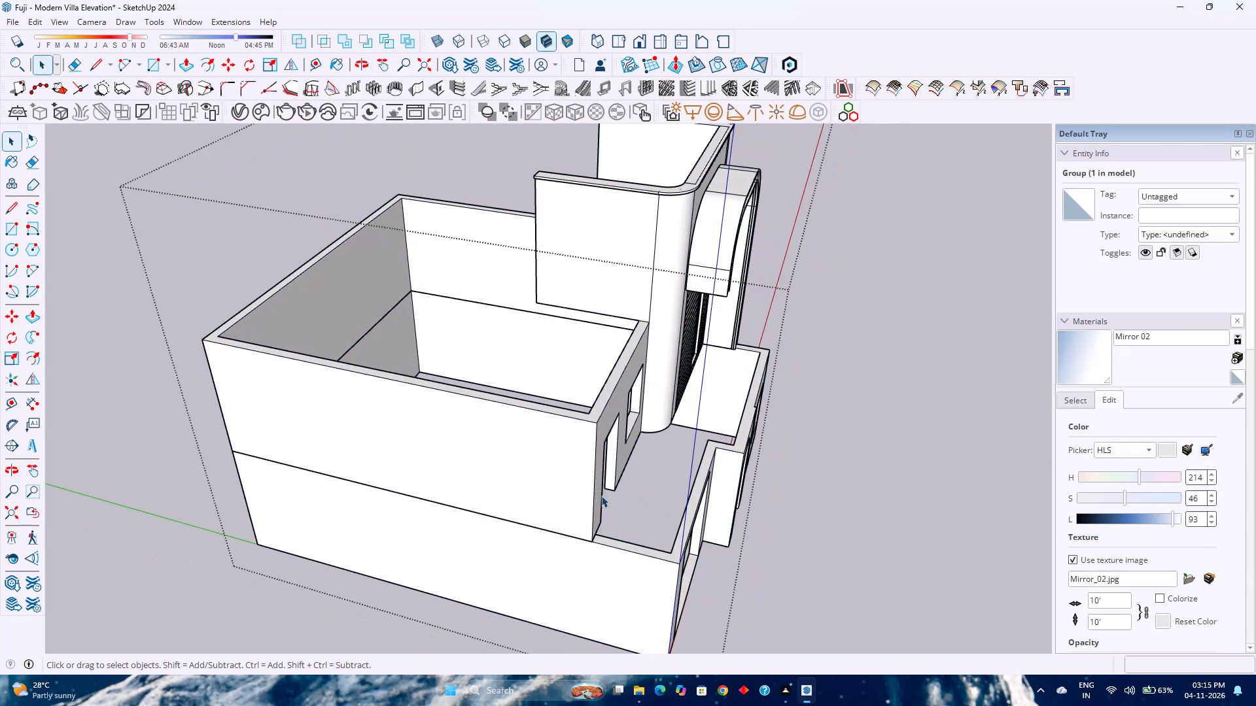
middle_click_drag(593, 486, 541, 439)
middle_click(541, 439)
left_click(554, 488)
left_click(581, 546)
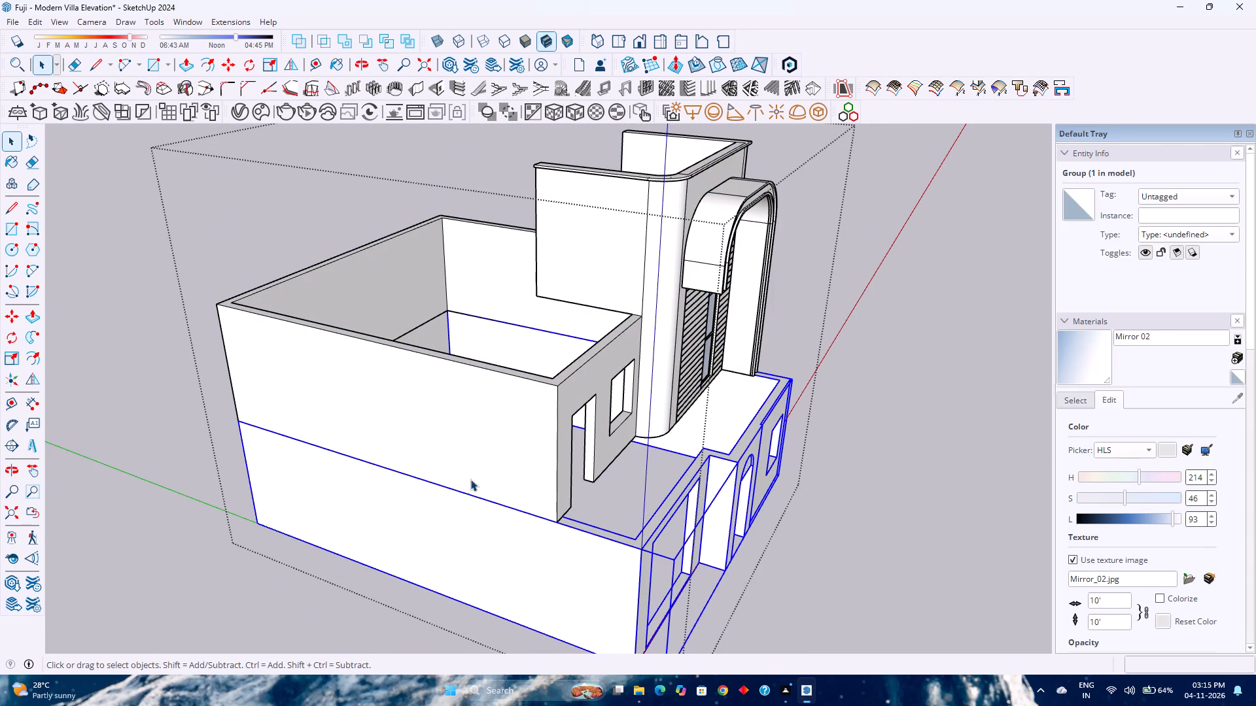
left_click(163, 67)
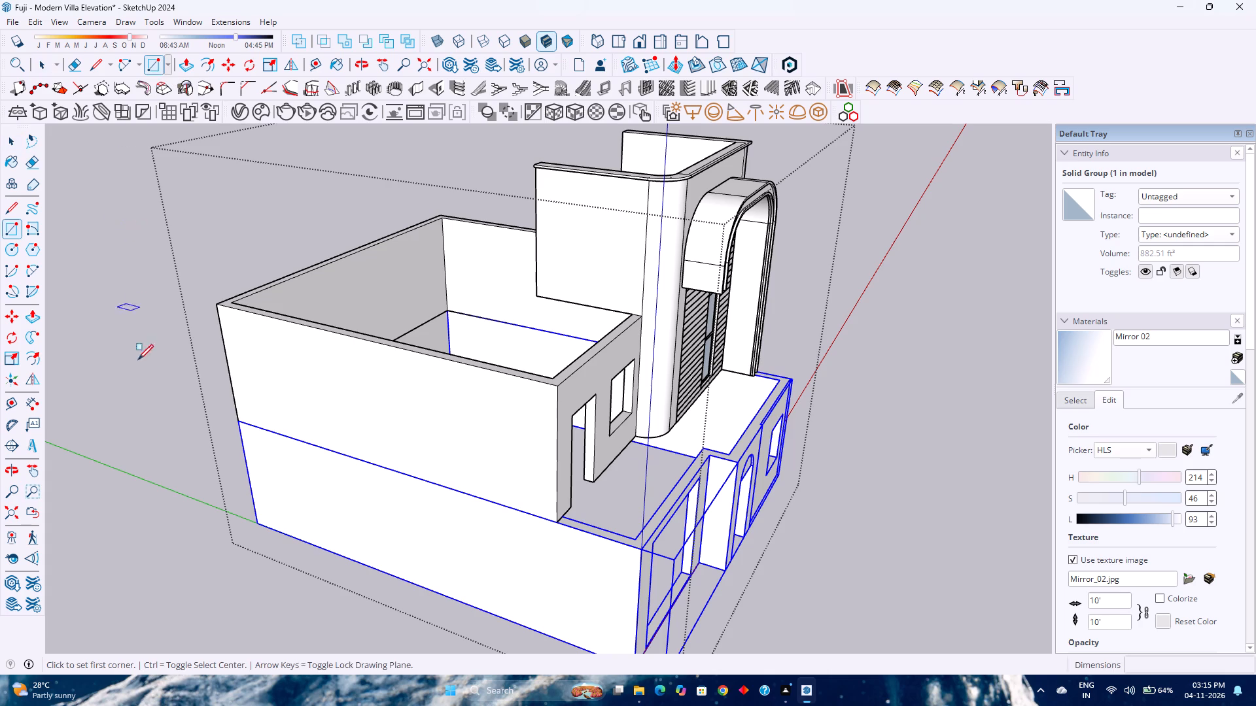
left_click(644, 550)
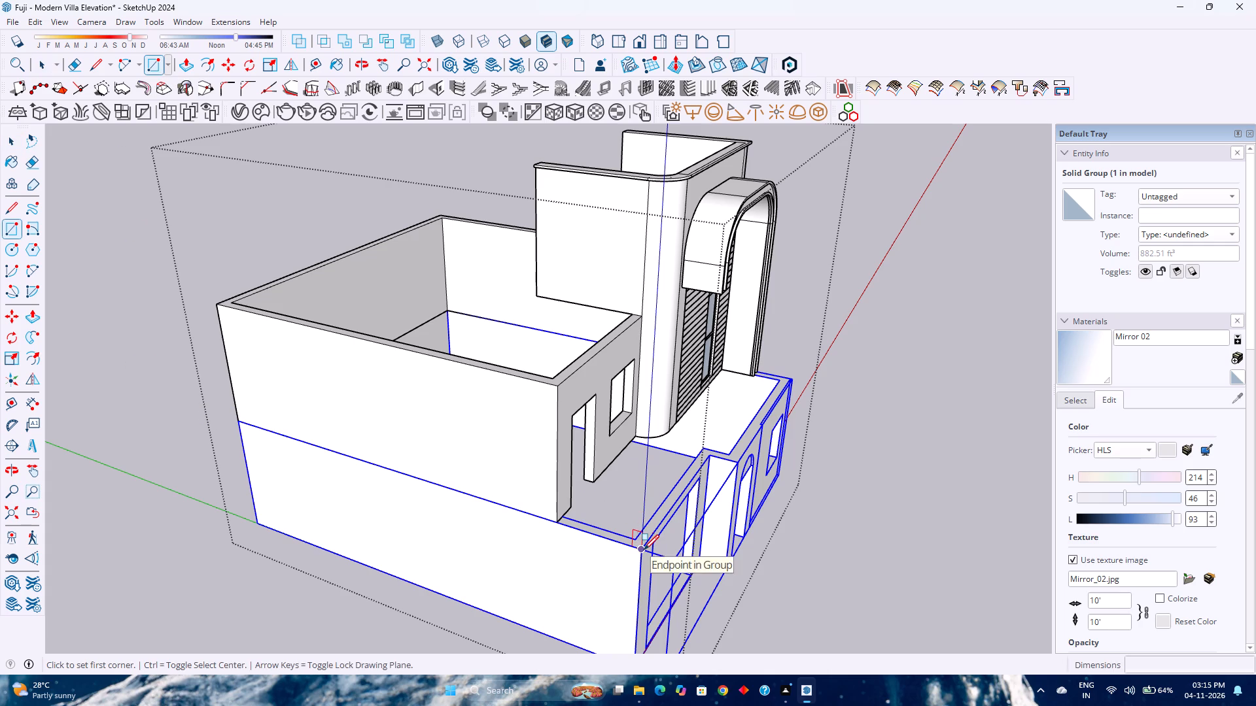
middle_click_drag(505, 404, 619, 586)
middle_click(619, 587)
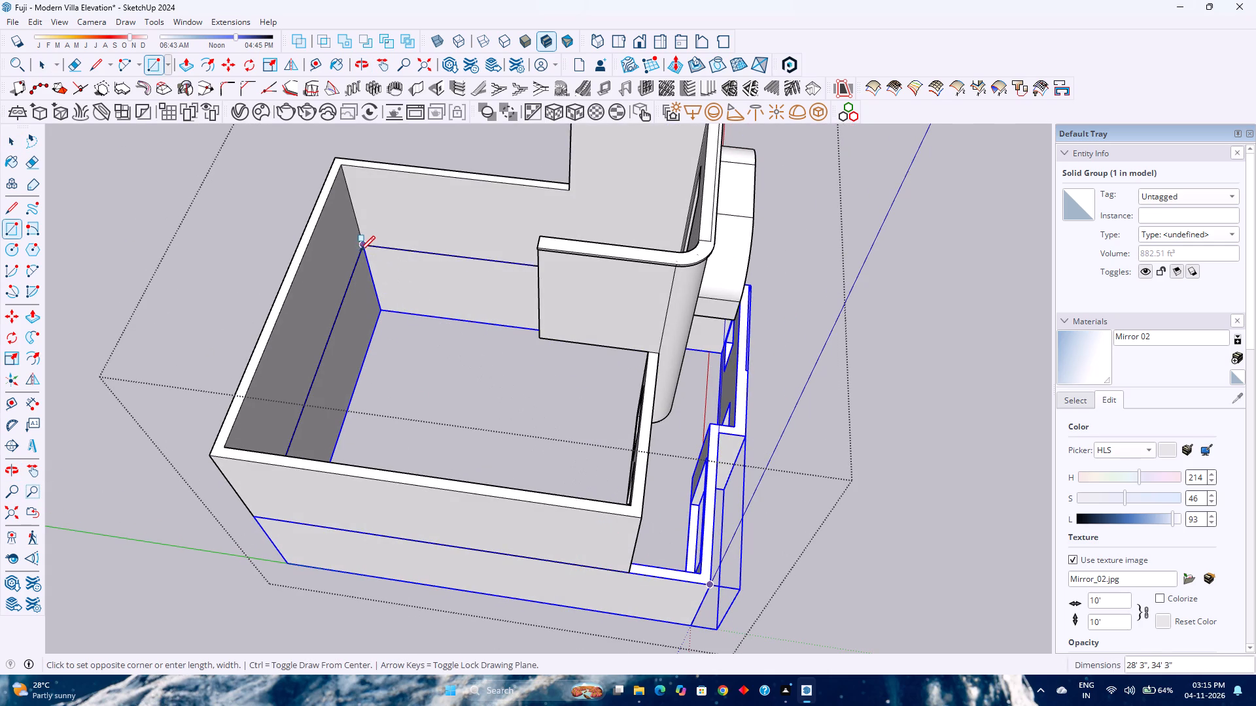
left_click(359, 244)
key("space")
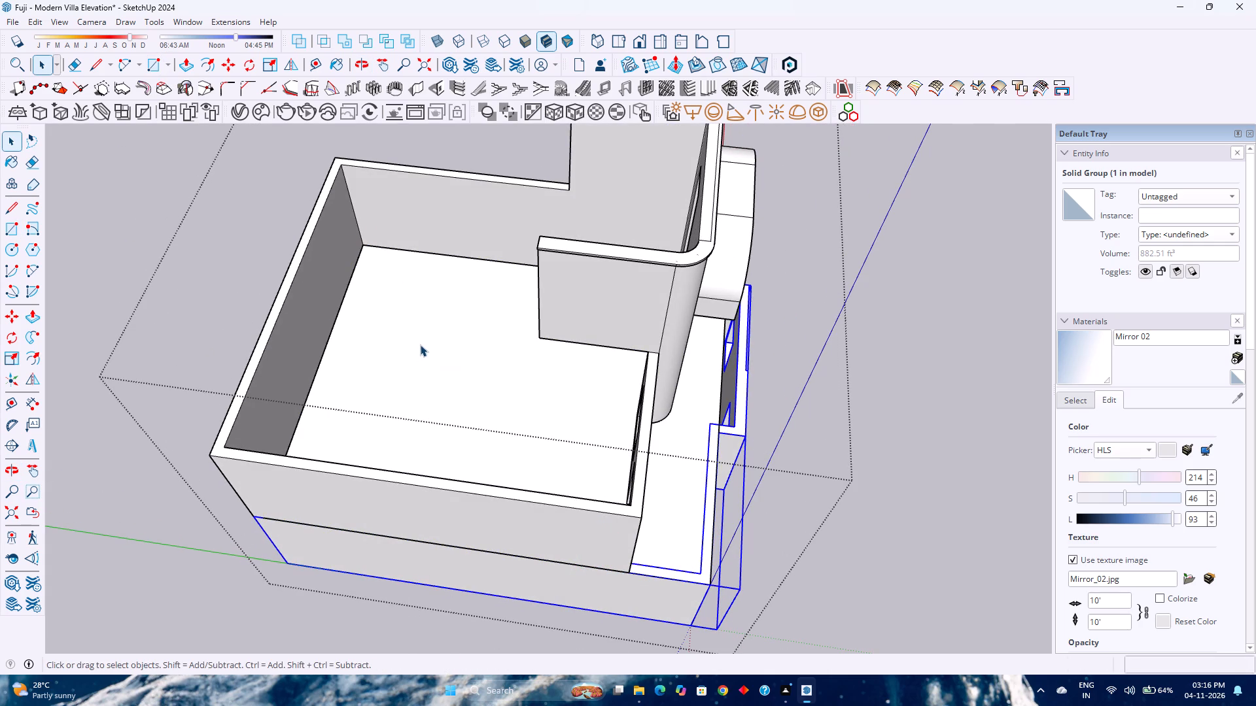
Make the new floor rectangle and its edges a separate group.
double_click(420, 345)
right_click(420, 345)
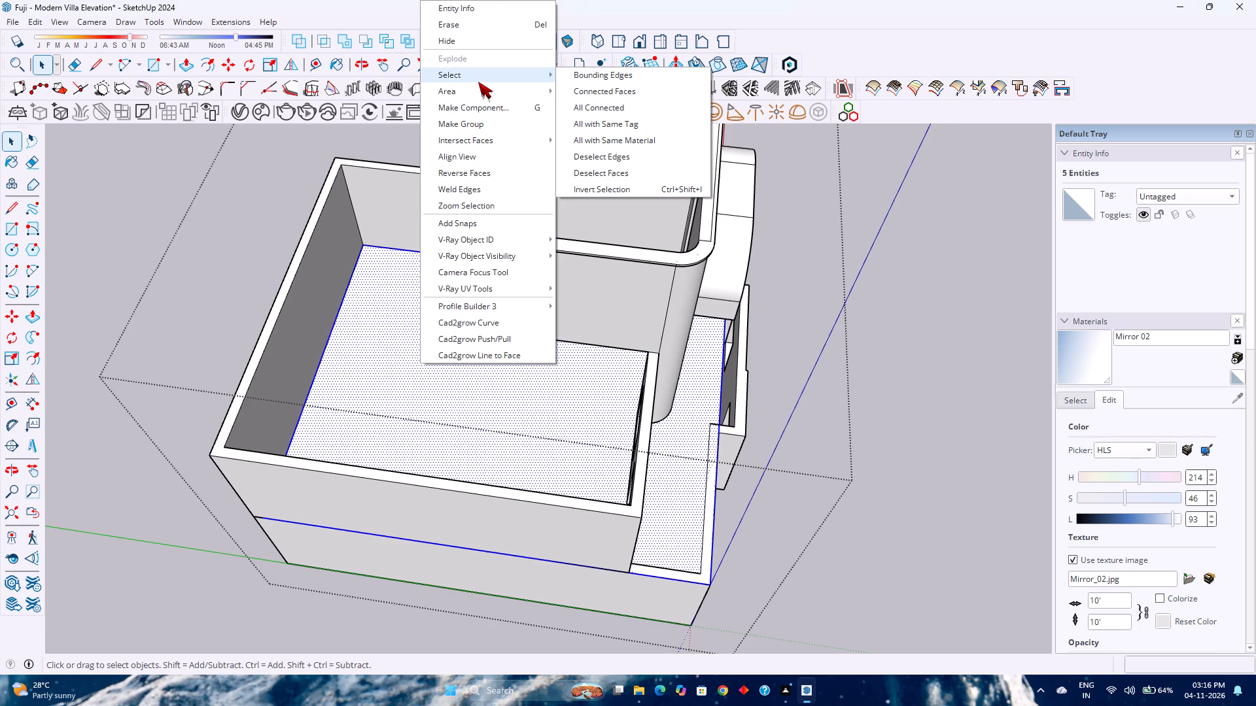
left_click(481, 119)
Open the new floor group and extrude its face 1' upward into a slab.
middle_click_drag(667, 497, 556, 424)
middle_click_drag(534, 411, 504, 394)
middle_click(474, 378)
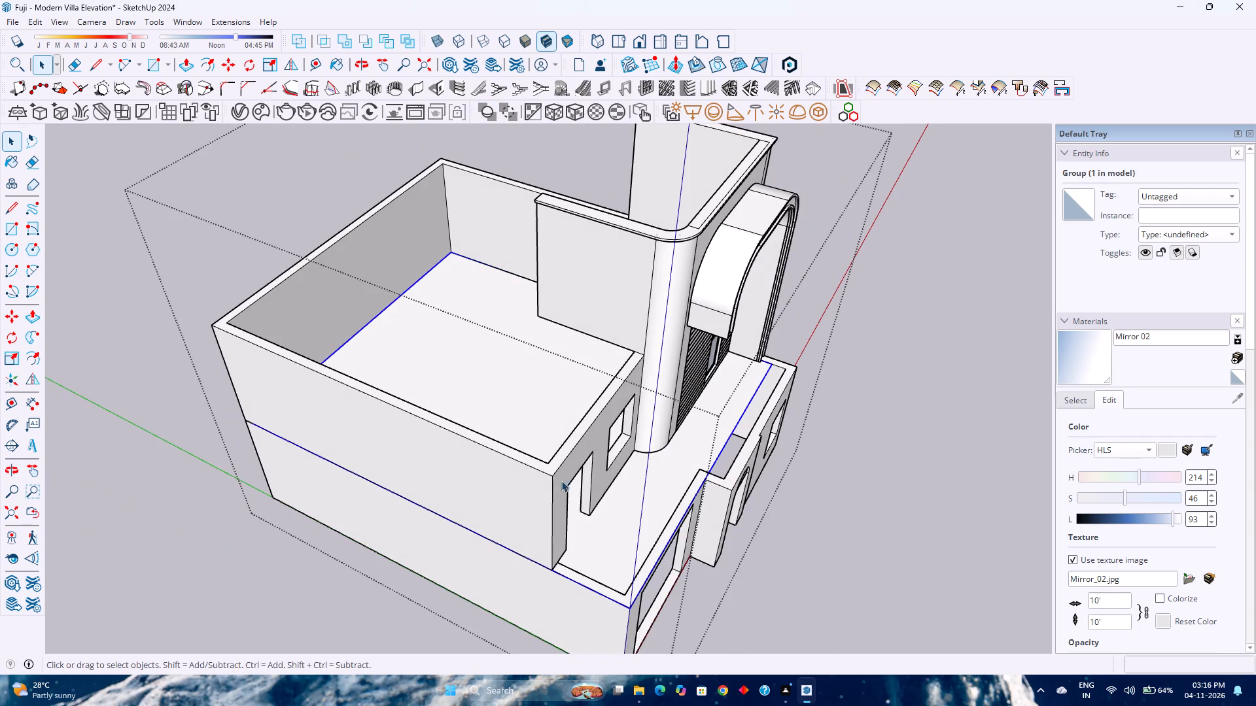
double_click(606, 520)
scroll(606, 528, "up", 3)
middle_click(608, 532)
middle_click_drag(591, 518, 460, 446)
middle_click(459, 446)
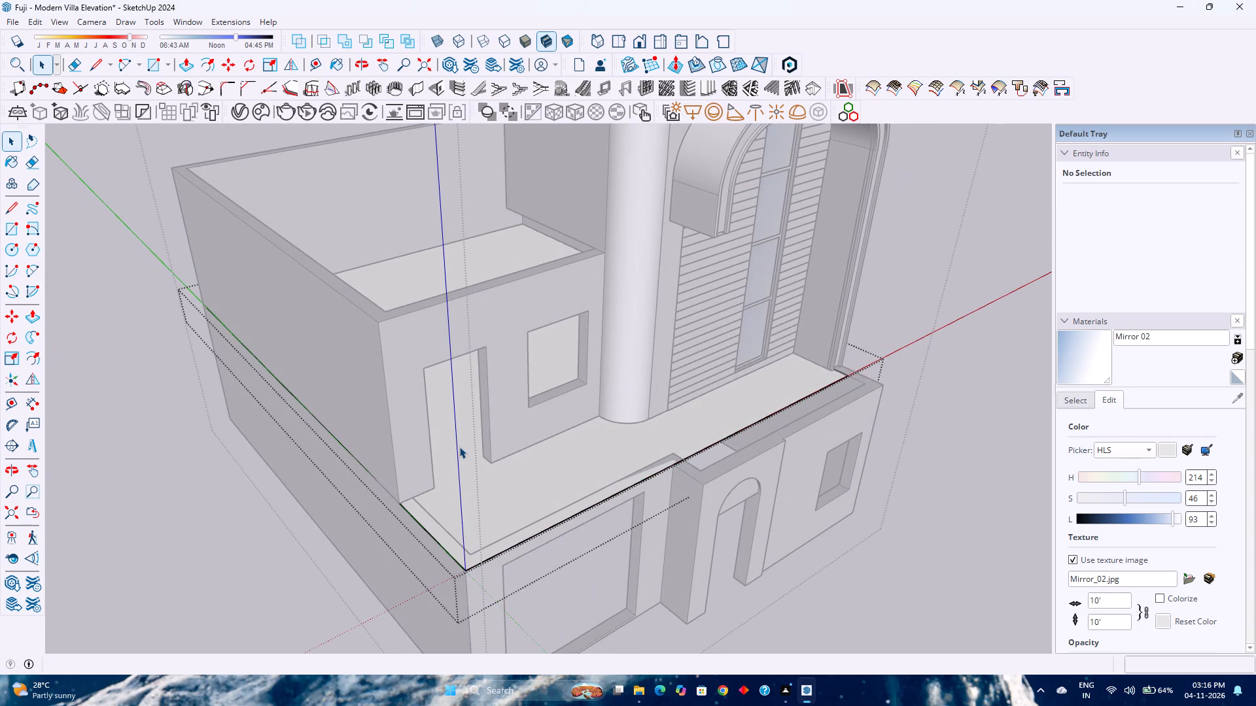
key("p")
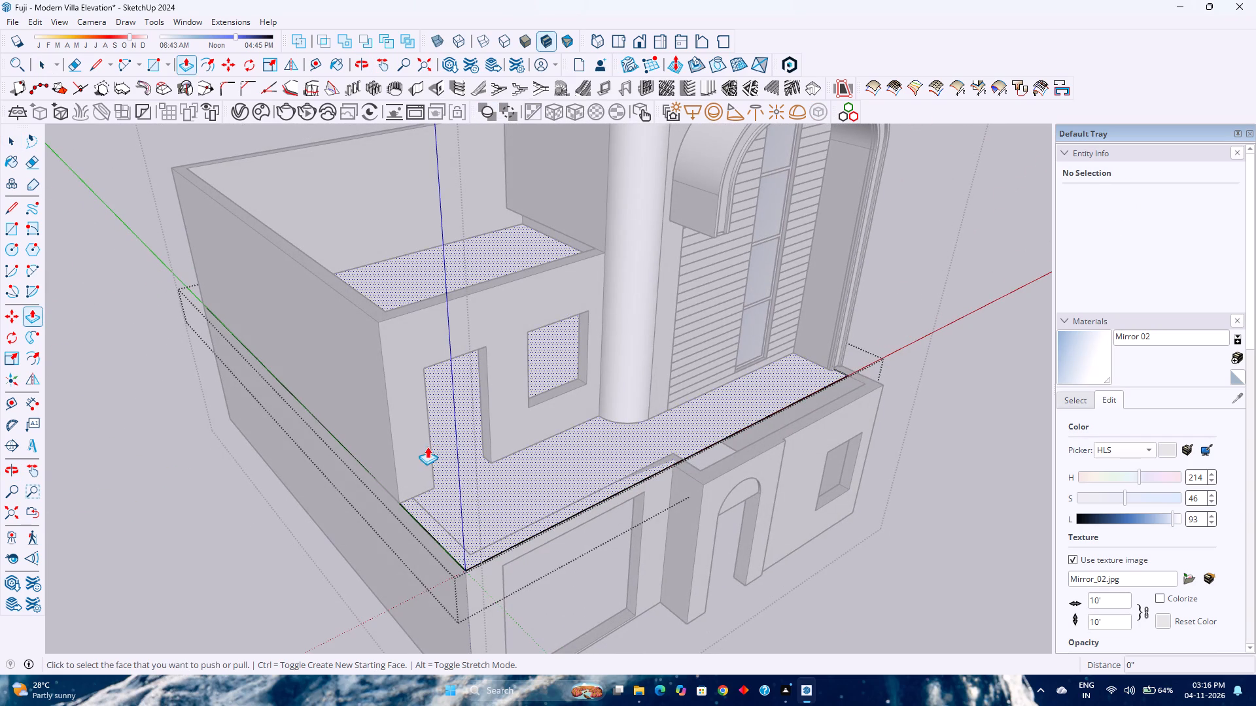
left_click(490, 490)
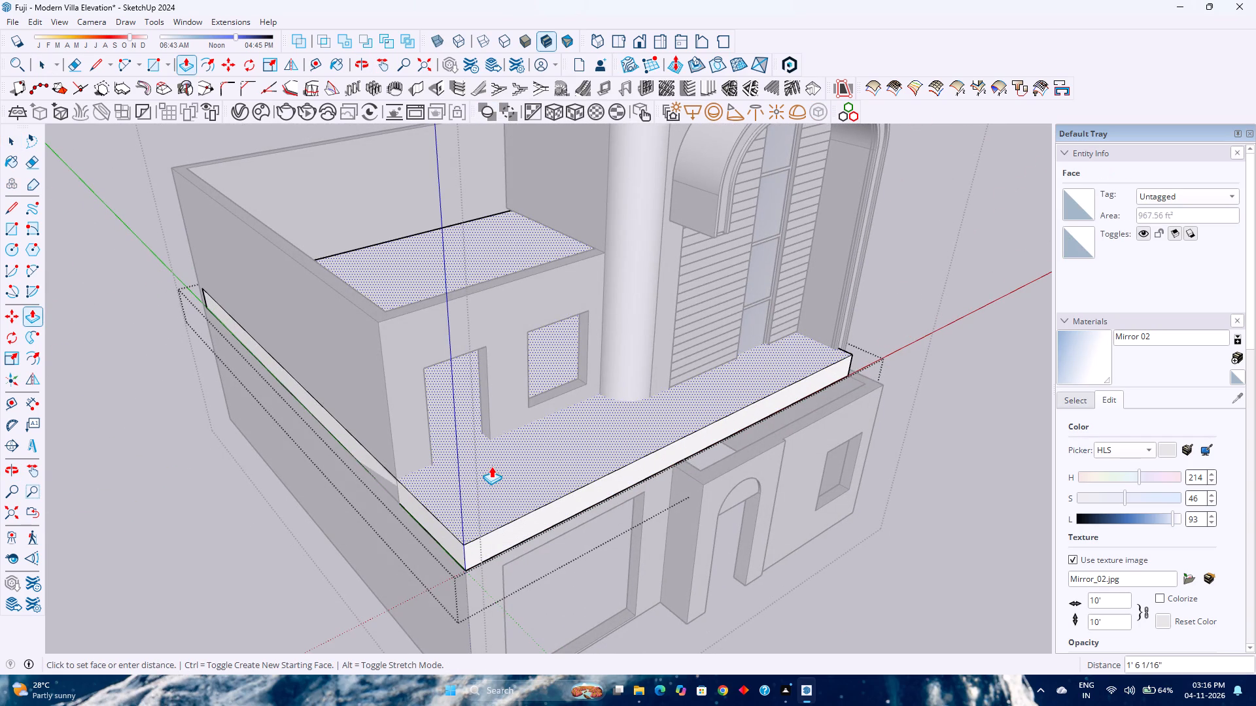
type("1'")
key("Return")
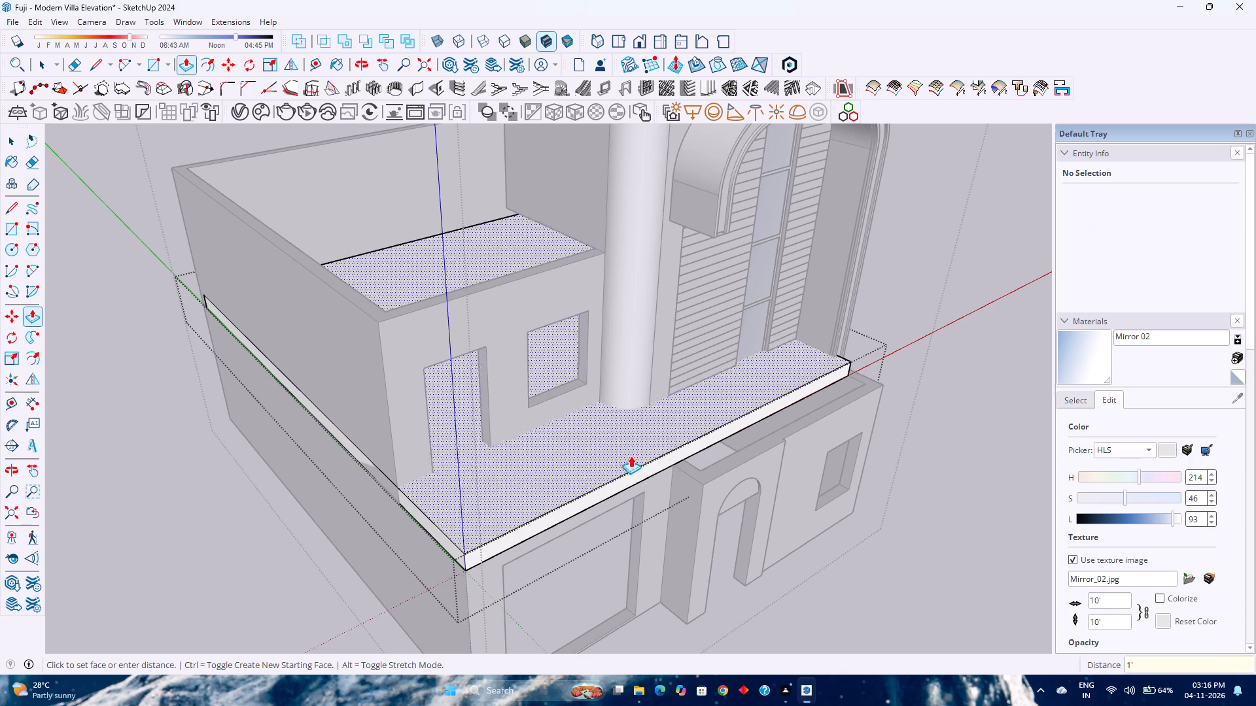
Push the slab's long front face back 9".
middle_click_drag(720, 477, 548, 436)
middle_click(547, 436)
middle_click(547, 436)
scroll(548, 436, "up", 2)
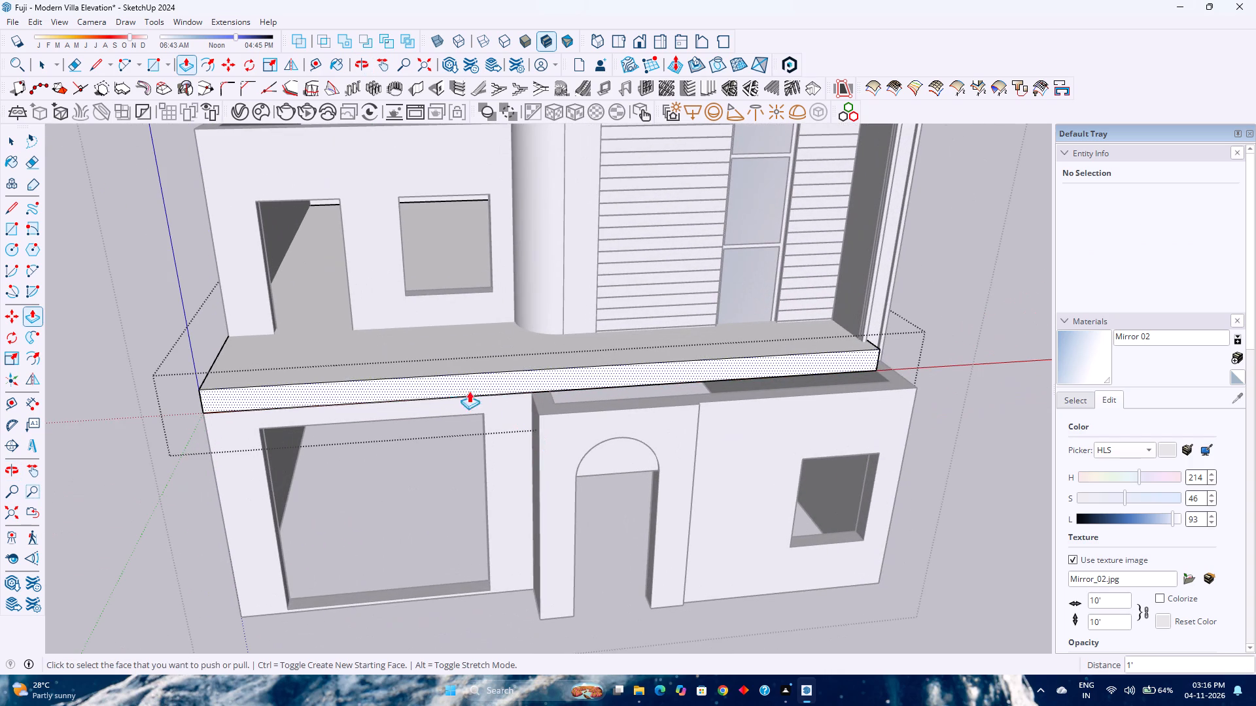
scroll(445, 388, "up", 2)
middle_click_drag(445, 388, 762, 494)
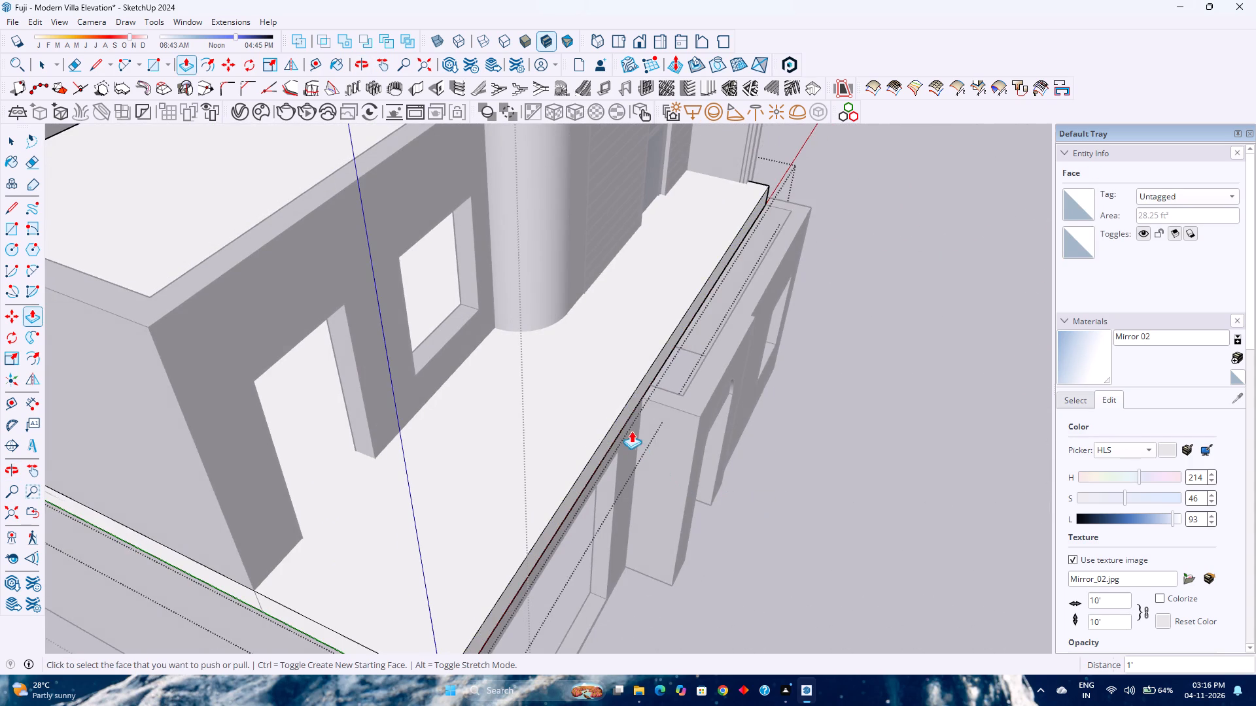
left_click(624, 422)
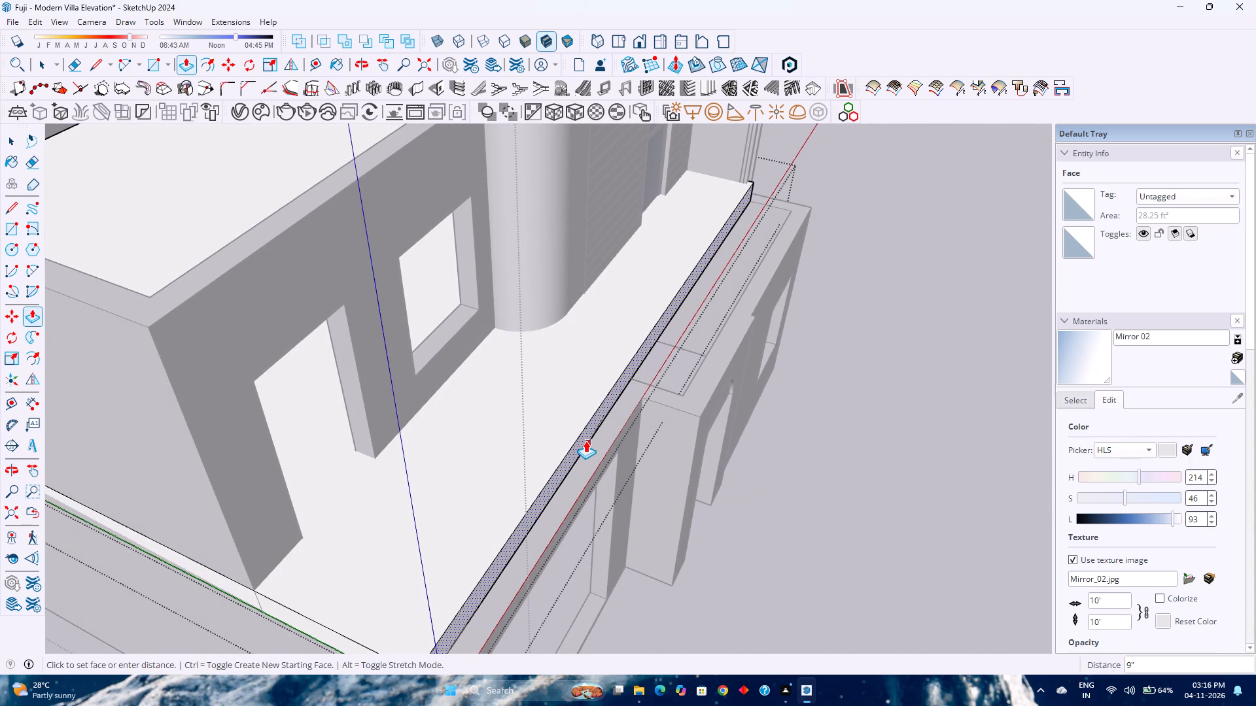
left_click(585, 441)
Split the slab's front face with a vertical 1' line where the projecting entrance block begins.
middle_click_drag(618, 440, 305, 442)
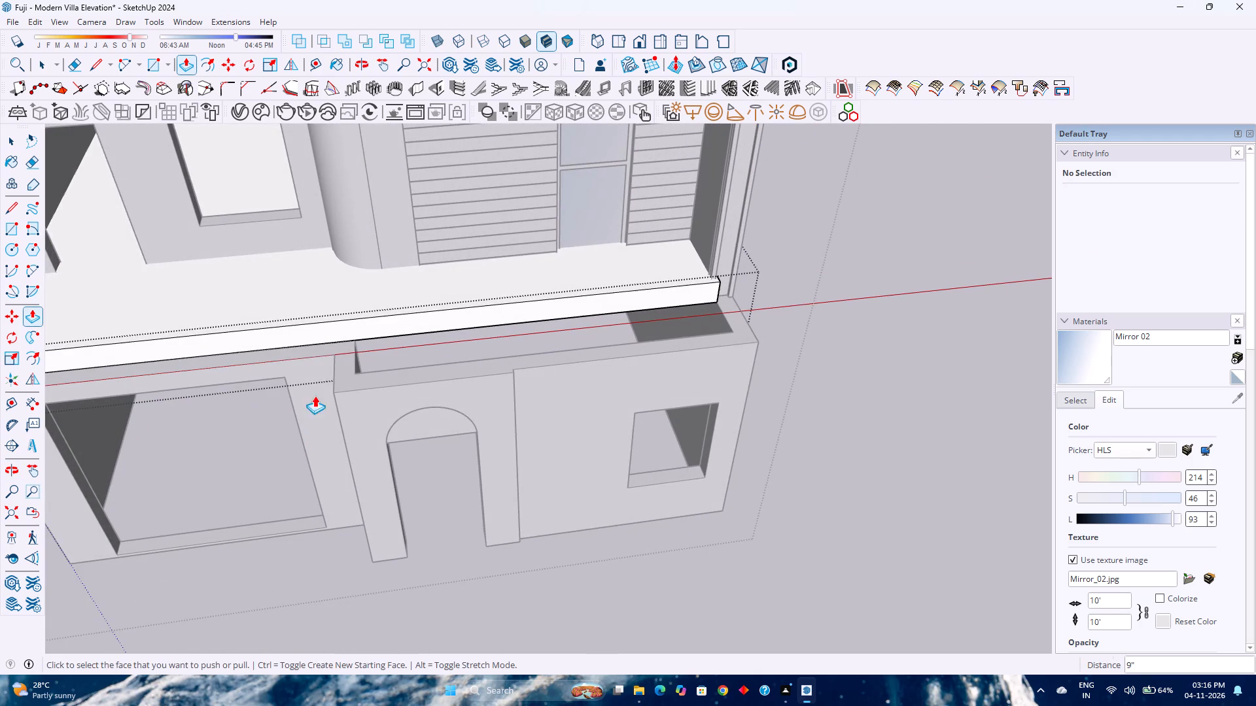
left_click(103, 66)
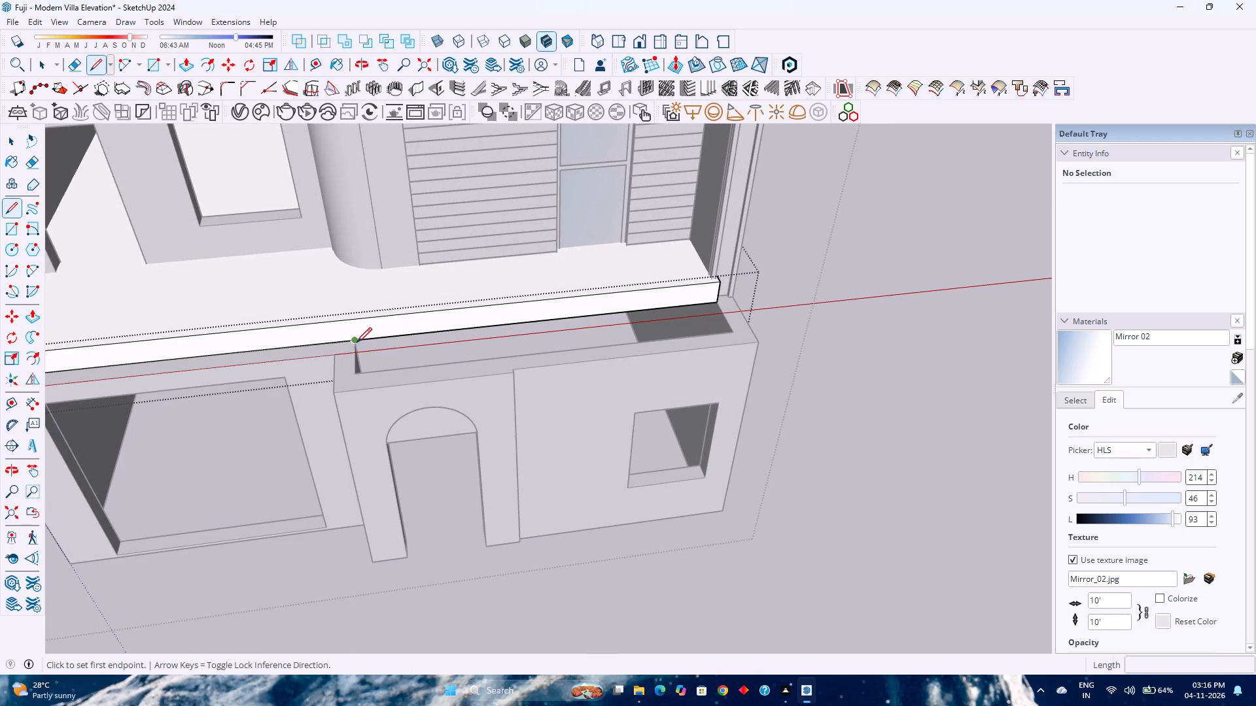
left_click(357, 343)
left_click(352, 318)
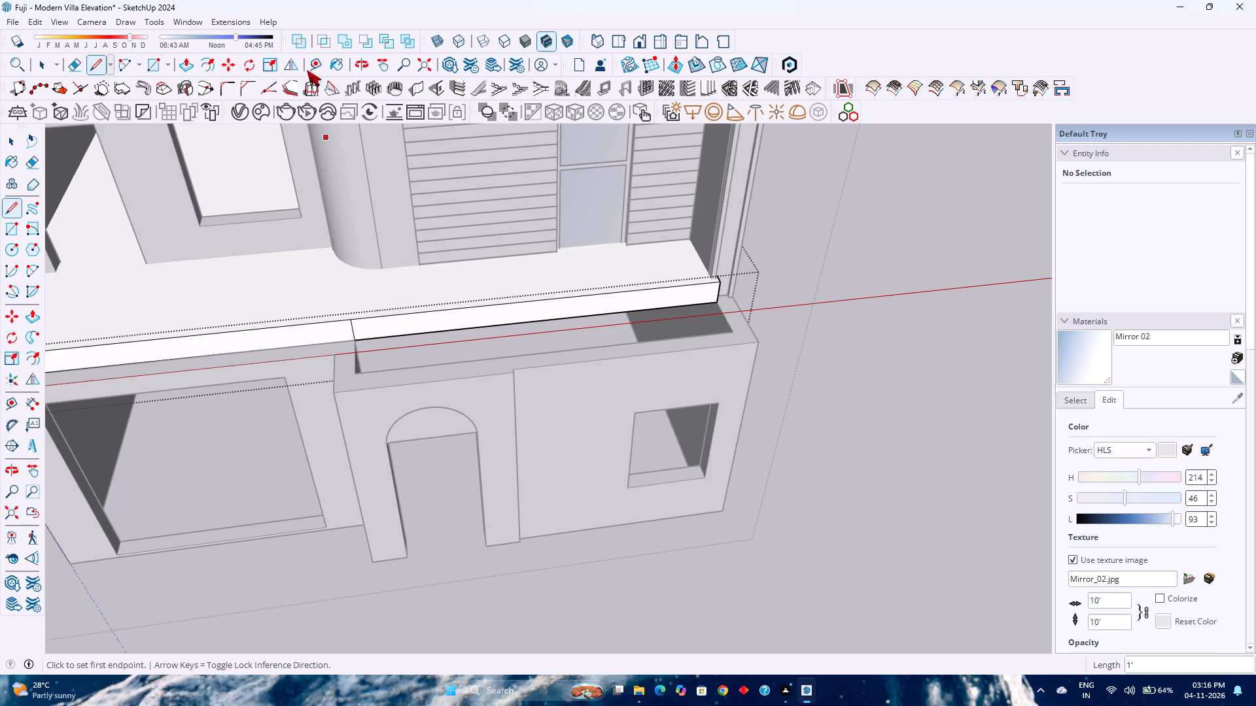
Extrude the front face segment above the arched entrance block 2' forward.
left_click(183, 73)
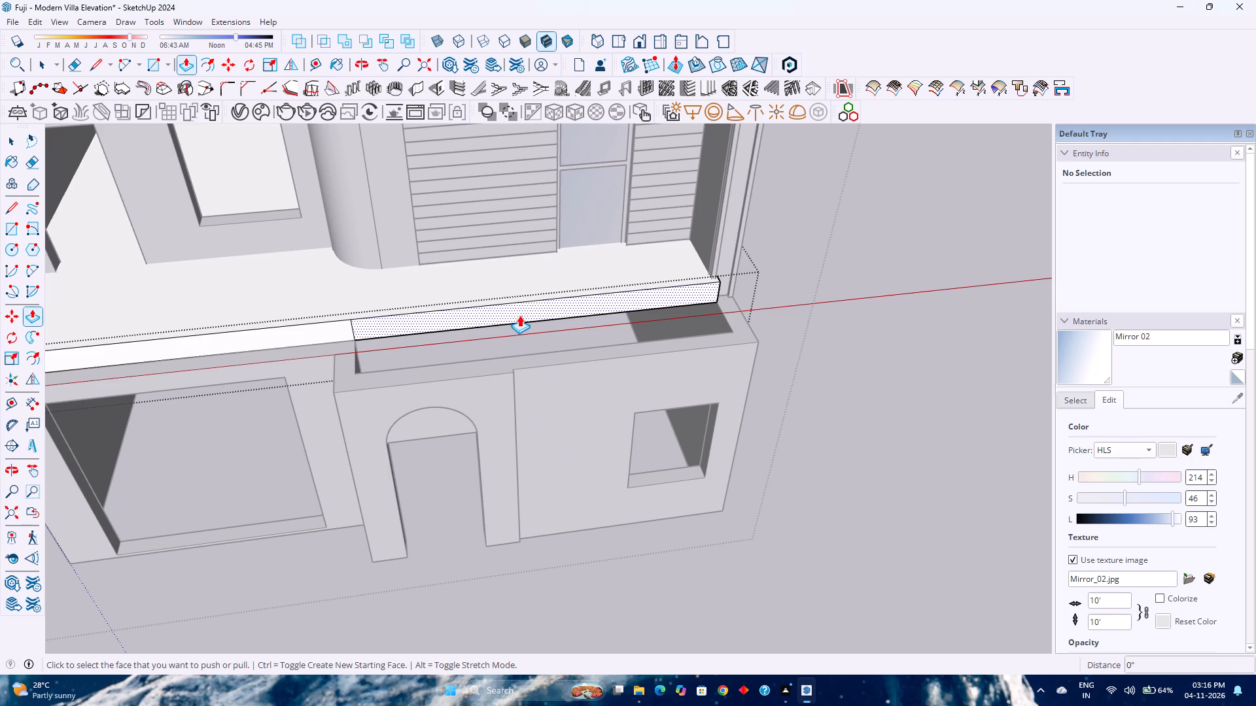
left_click(519, 315)
middle_click_drag(540, 329, 844, 333)
middle_click(844, 333)
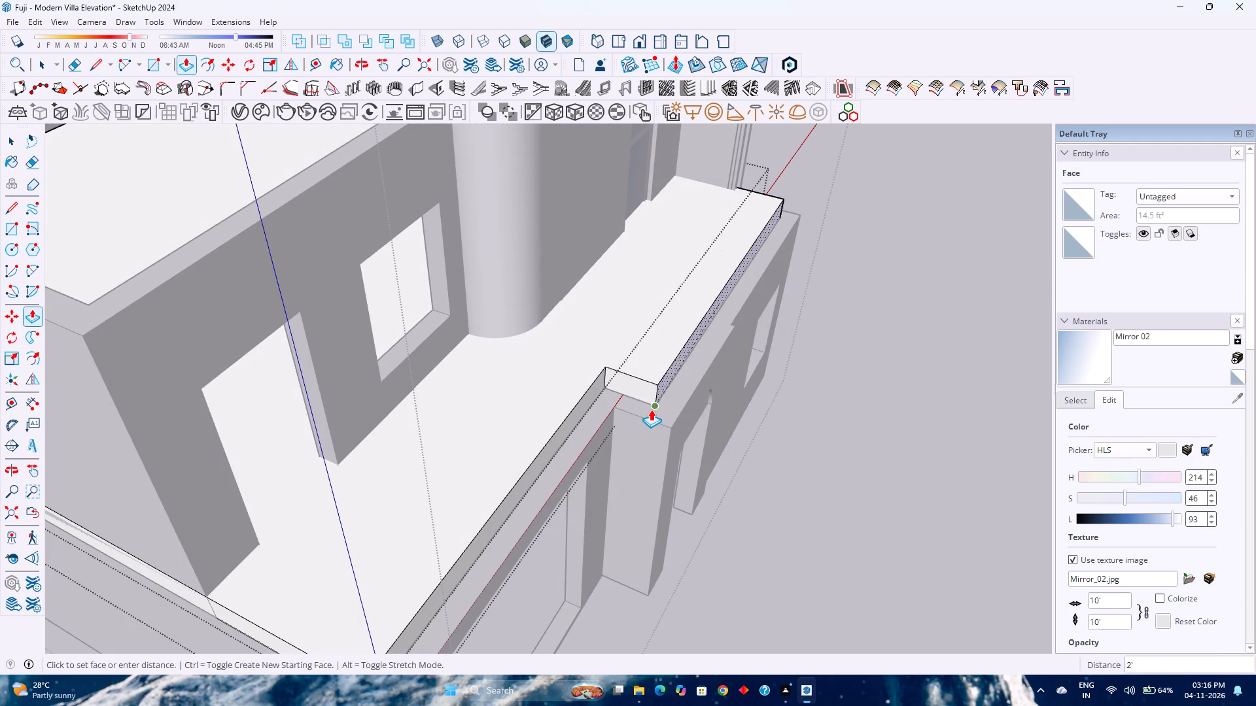
left_click(654, 407)
Extrude the slab's garage-side face outward, trying 1' and 2' before setting 2'6", and close the slab group.
scroll(655, 407, "down", 7)
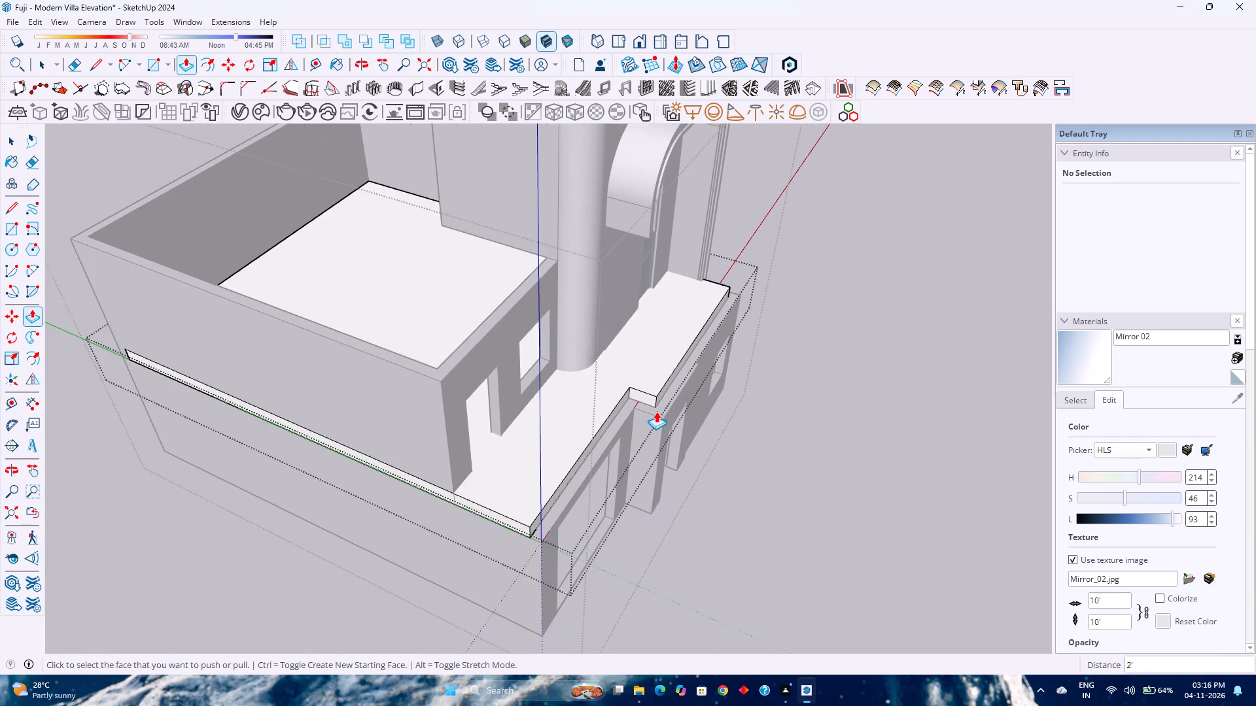
scroll(487, 537, "up", 1)
middle_click_drag(486, 537, 455, 498)
middle_click(453, 496)
left_click(466, 477)
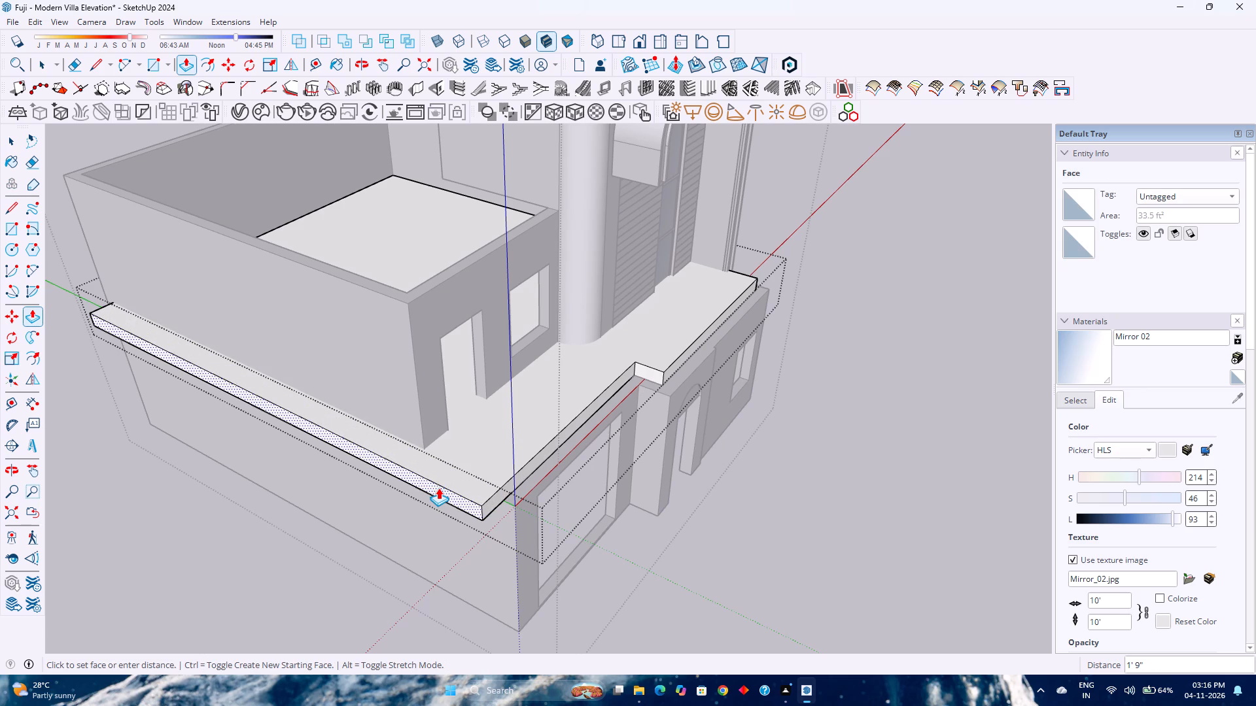
type("1'")
key("Return")
type("2'")
key("Return")
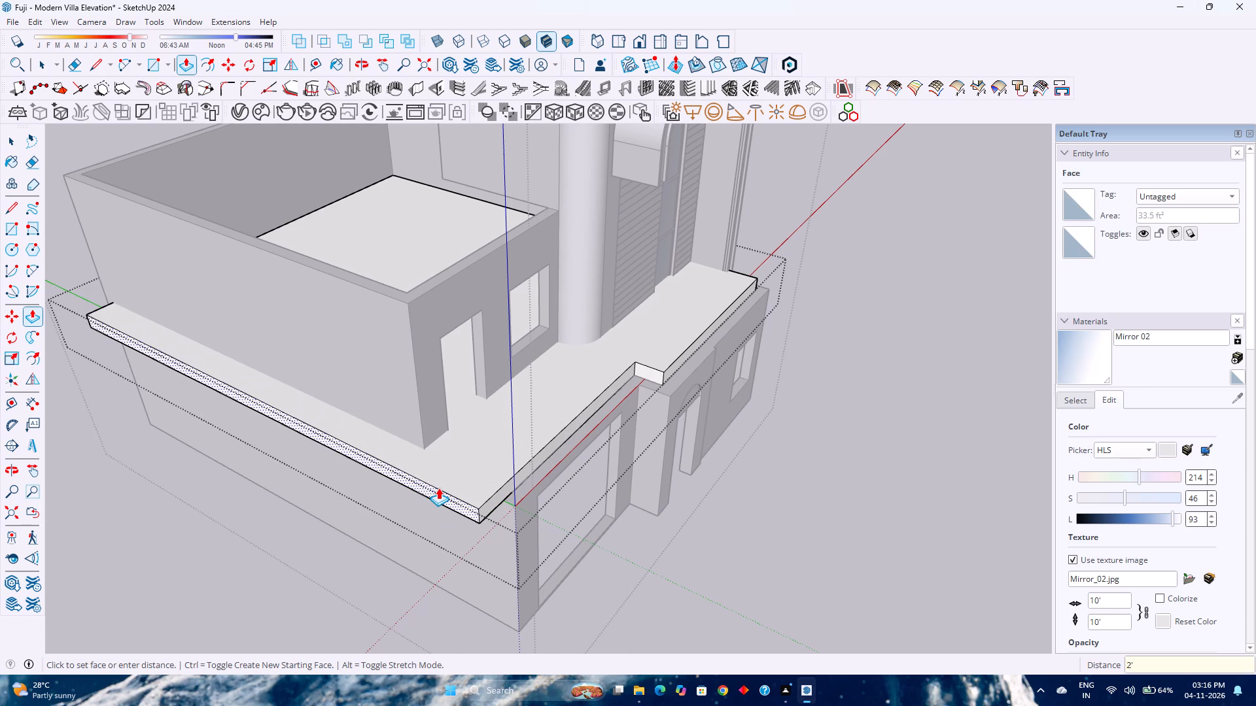
scroll(444, 486, "down", 2)
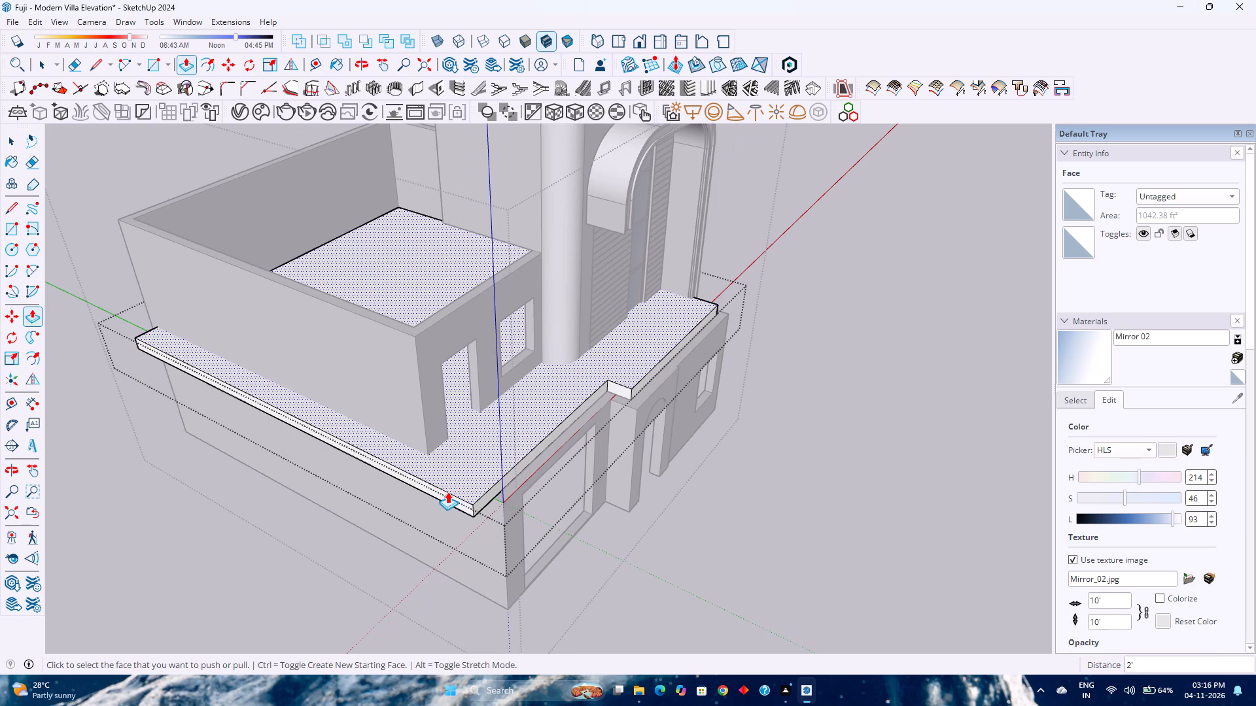
scroll(447, 492, "down", 1)
scroll(447, 492, "up", 2)
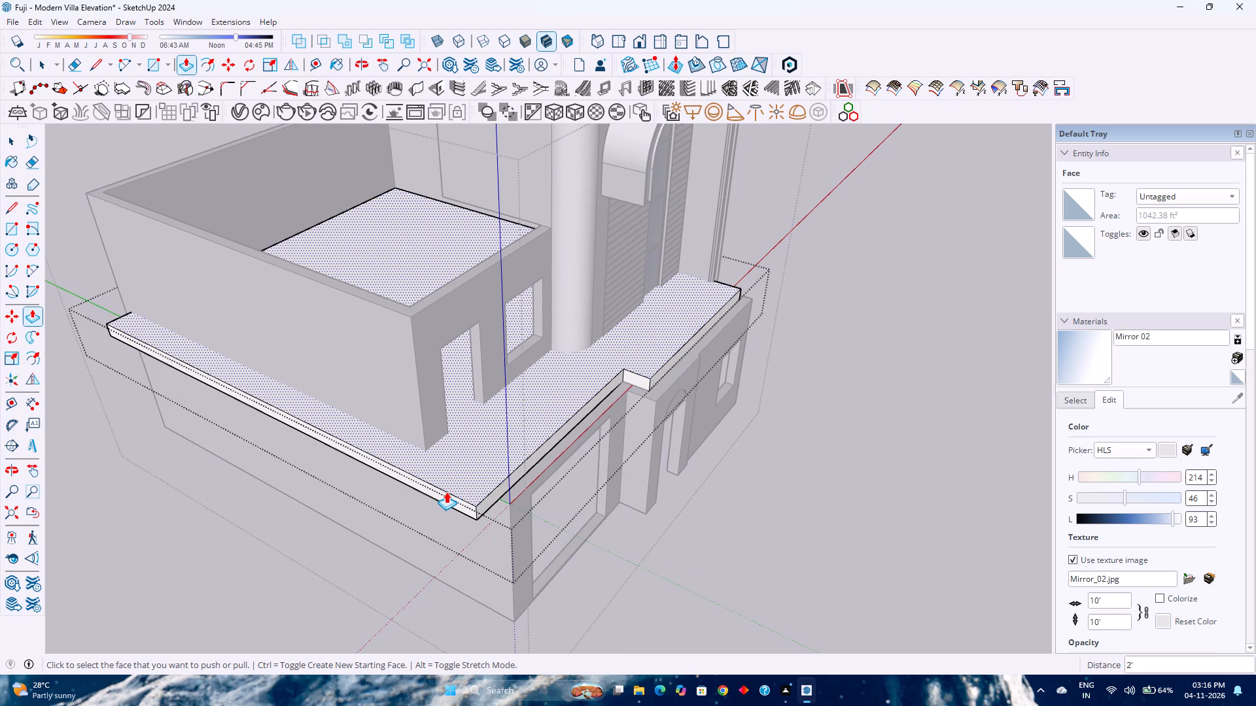
type("2'6\"")
key("Return")
scroll(446, 492, "down", 1)
middle_click_drag(453, 513, 229, 463)
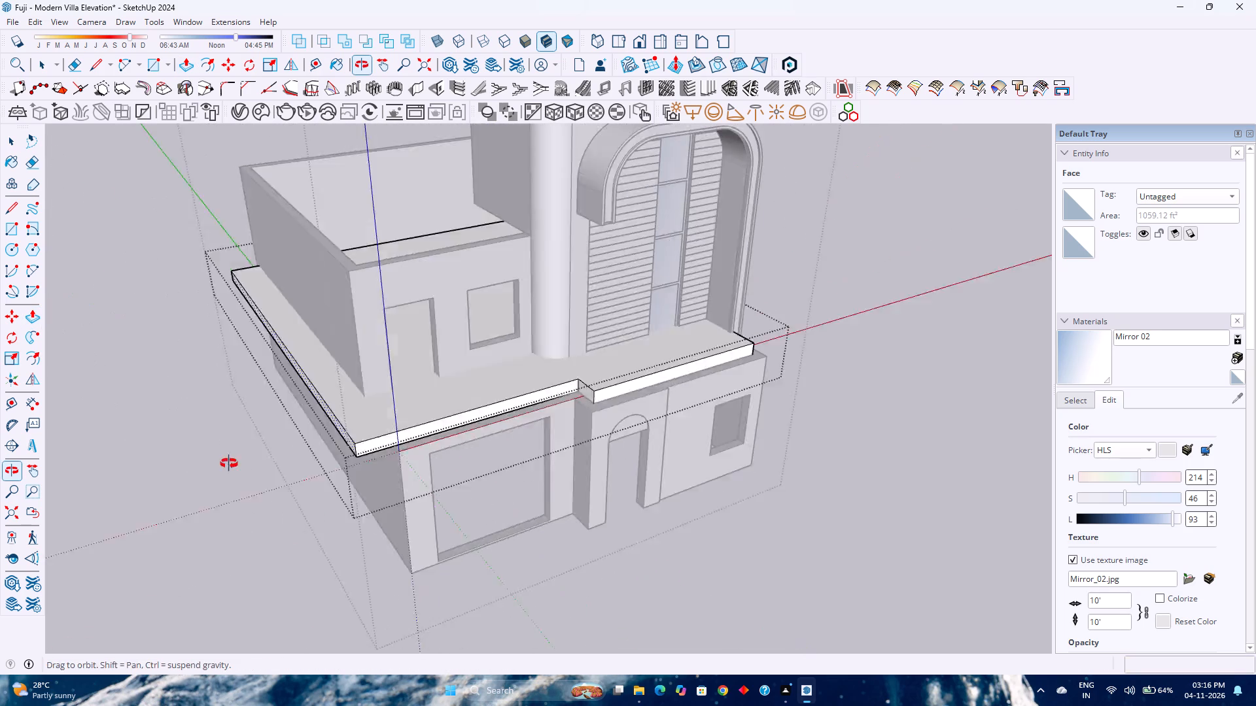
middle_click_drag(229, 463, 196, 456)
middle_click(196, 456)
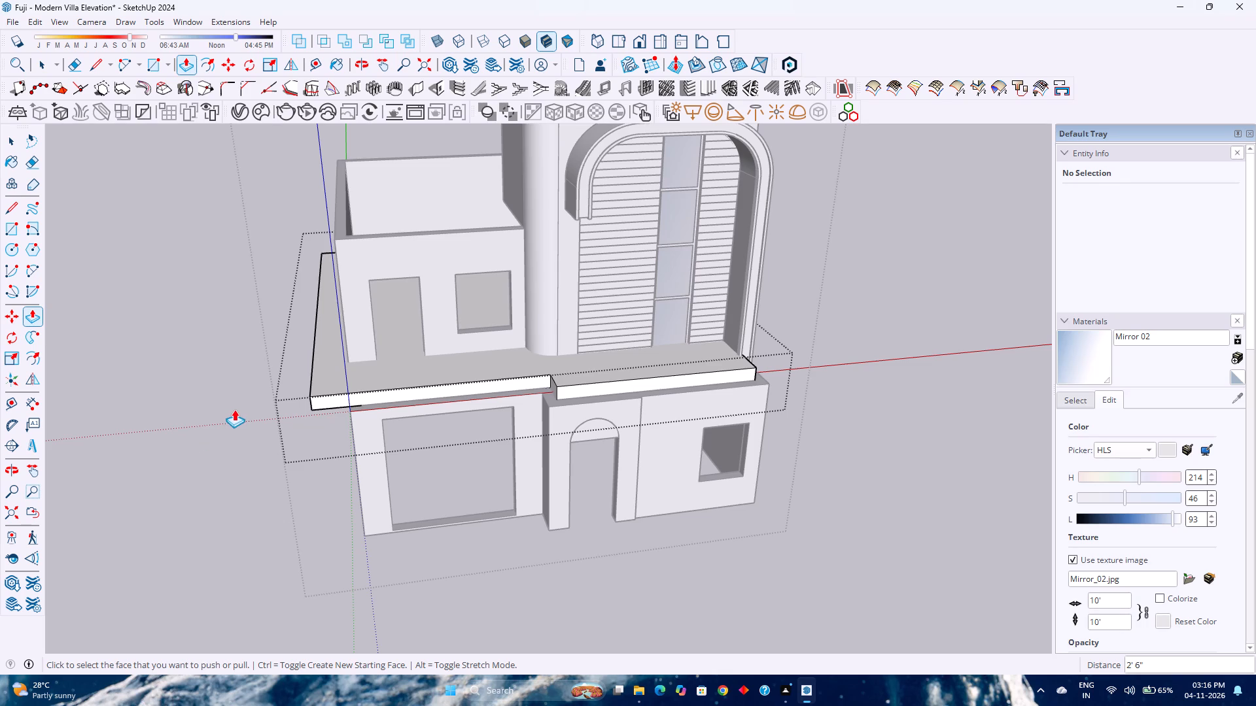
key("space")
key("Escape")
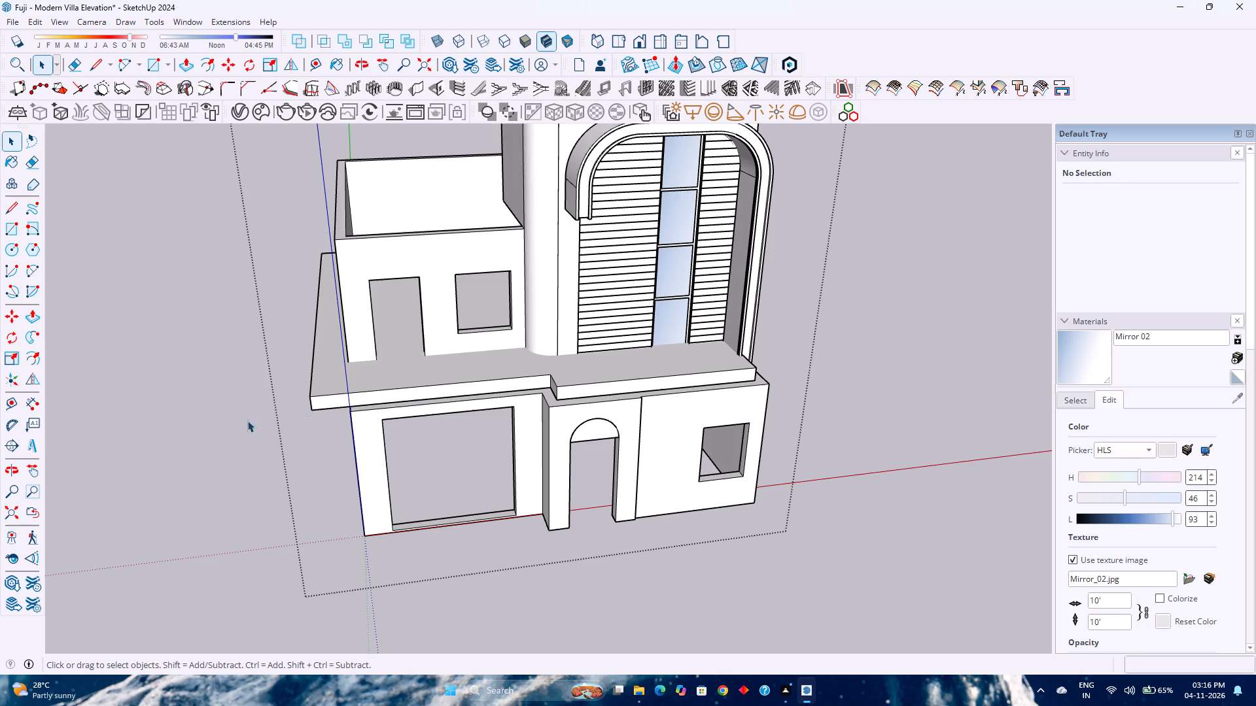
Copy the stepped floor slab up onto the upper side block, placing its step corner at the wall top beside the rounded column.
left_click(345, 403)
key("n")
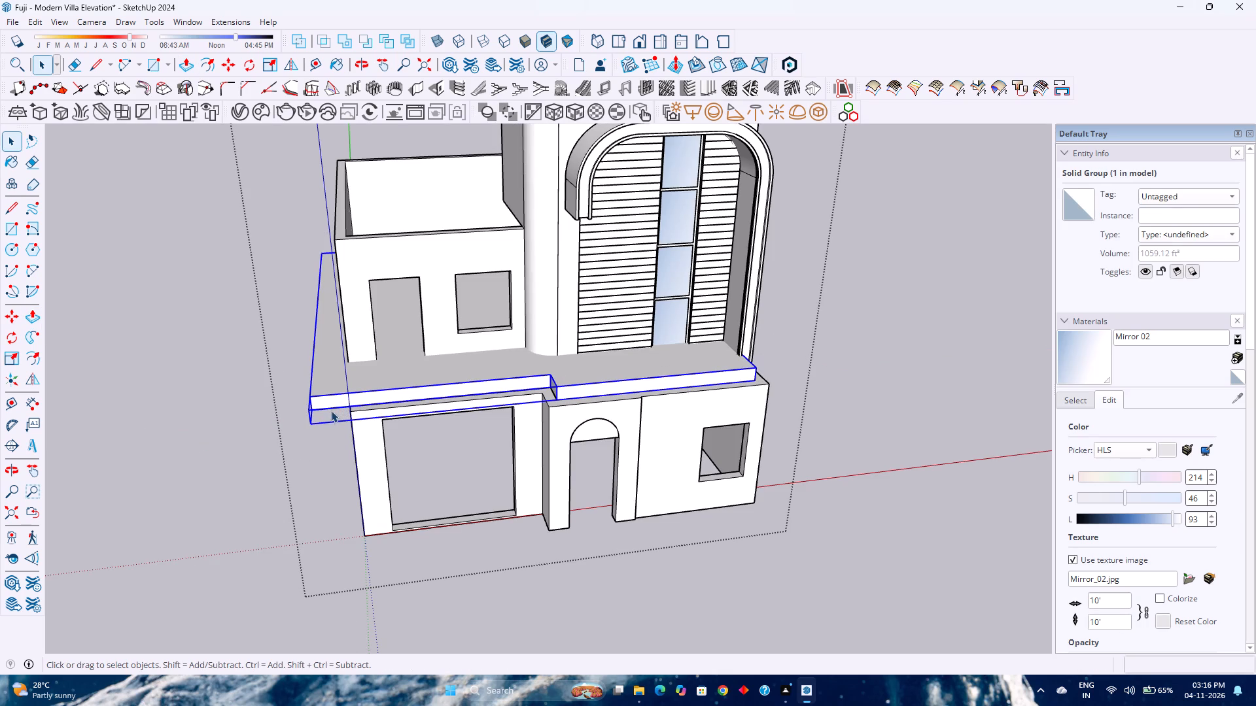
key("m")
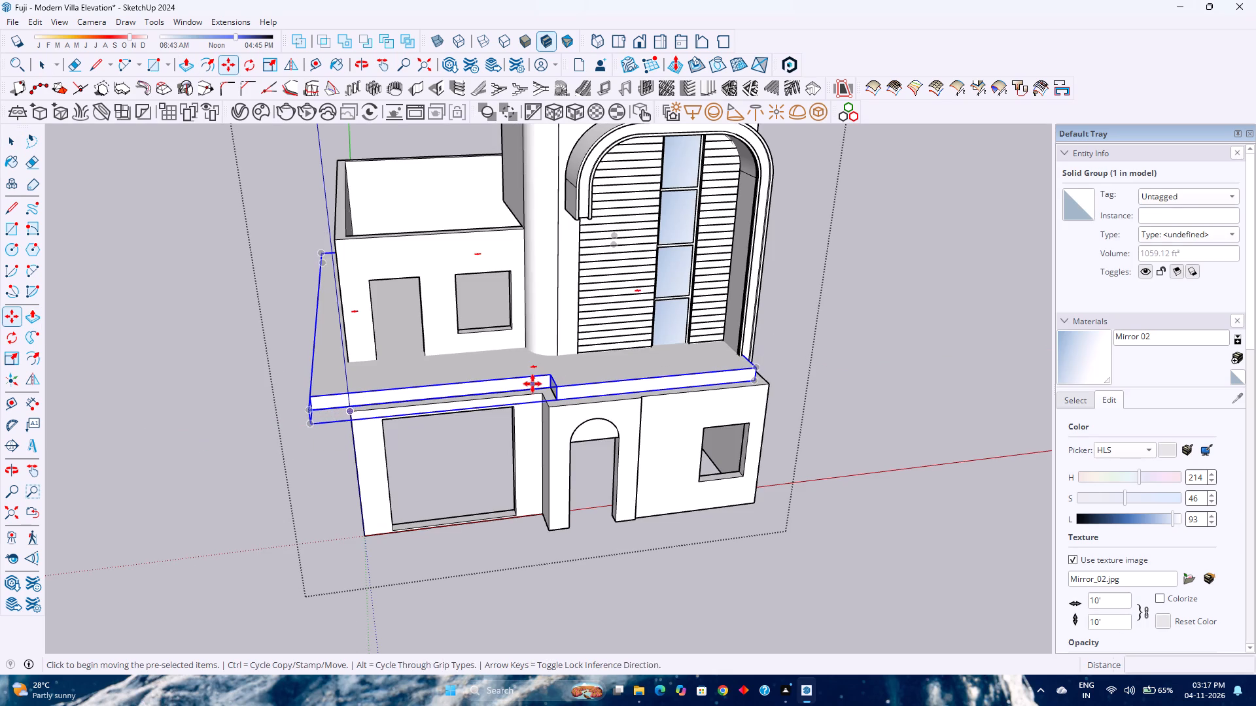
left_click(548, 388)
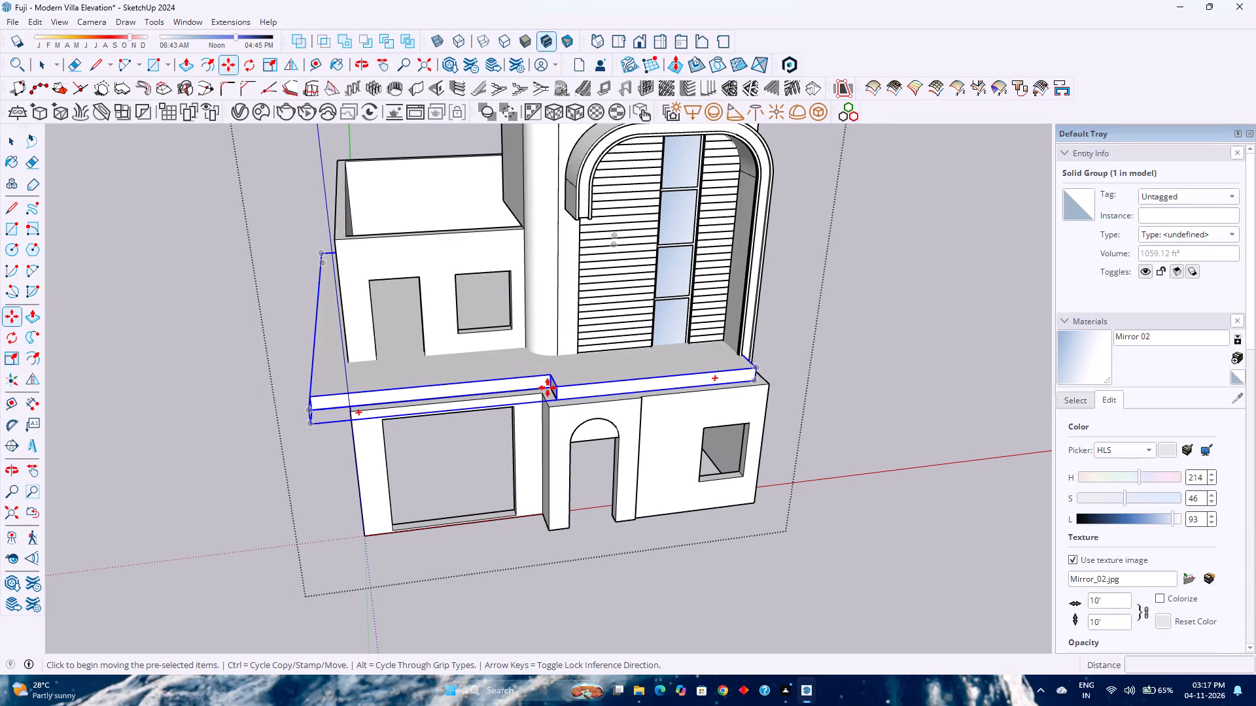
key("Up")
scroll(504, 236, "up", 3)
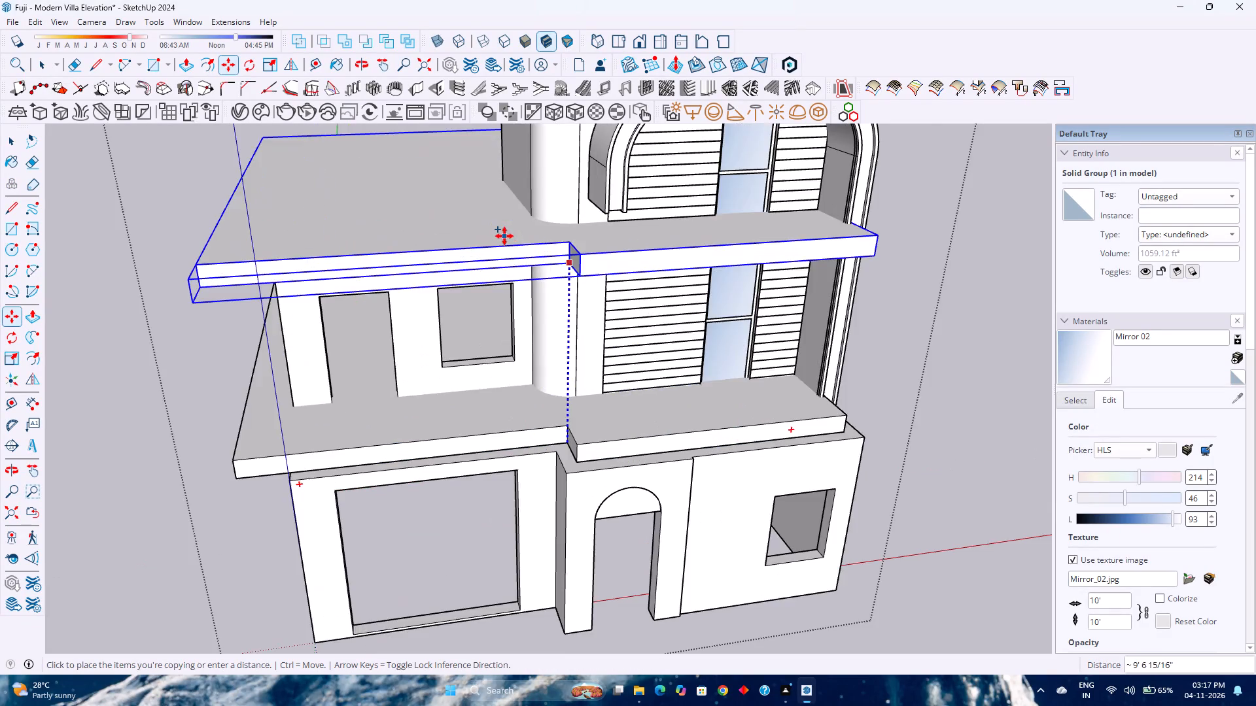
middle_click_drag(504, 236, 558, 139)
middle_click(559, 138)
scroll(560, 138, "up", 6)
middle_click_drag(584, 137, 590, 183, "shift")
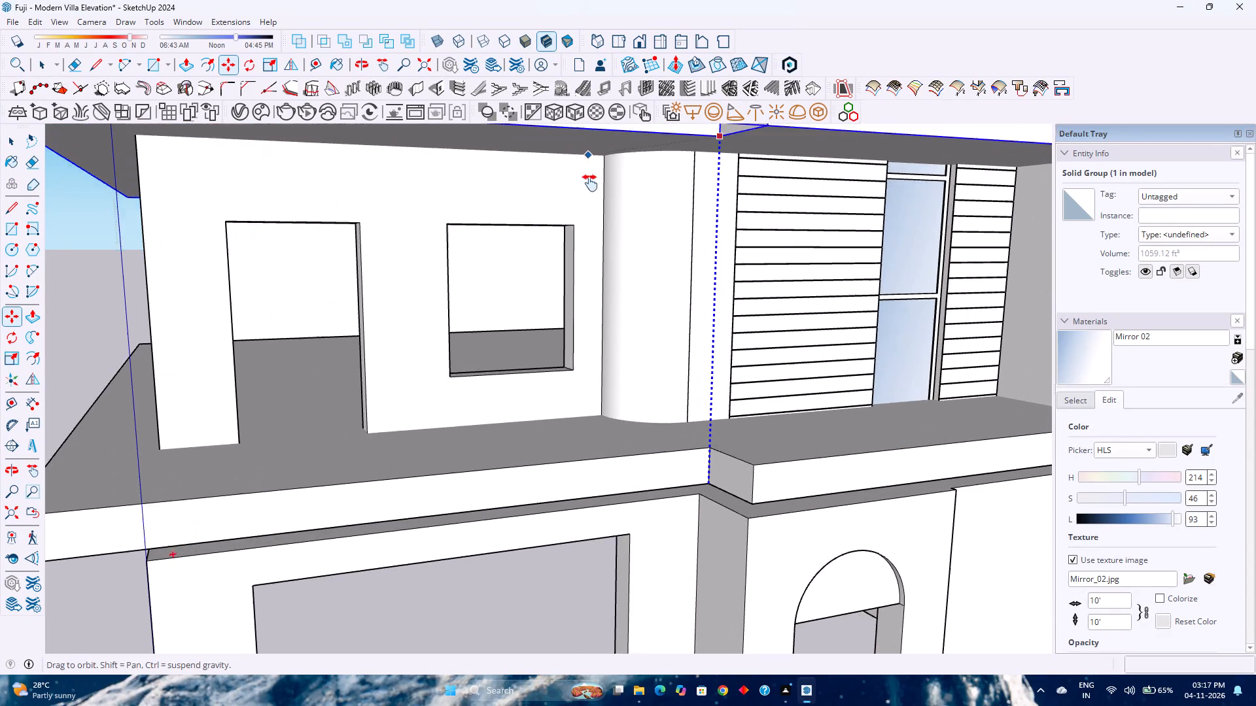
middle_click_drag(590, 183, 581, 290, "shift")
scroll(570, 294, "up", 1)
scroll(573, 227, "up", 9)
middle_click_drag(583, 266, 600, 240)
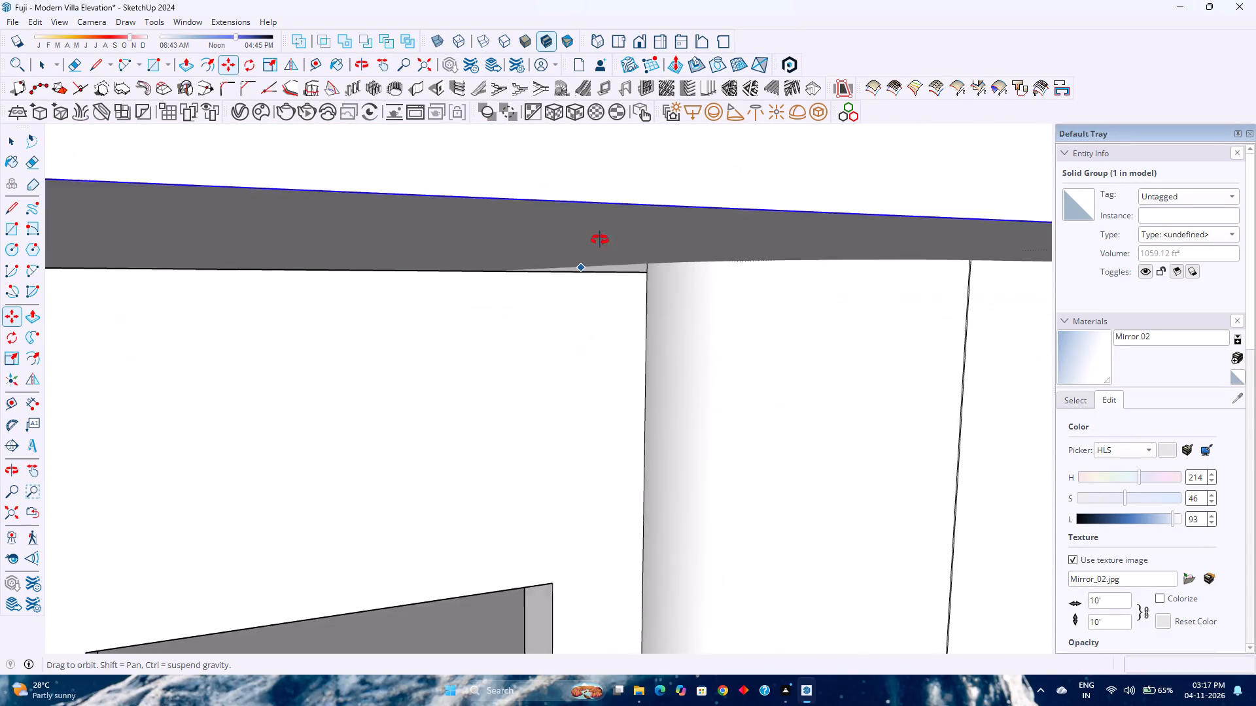
middle_click_drag(600, 240, 631, 203)
middle_click(631, 203)
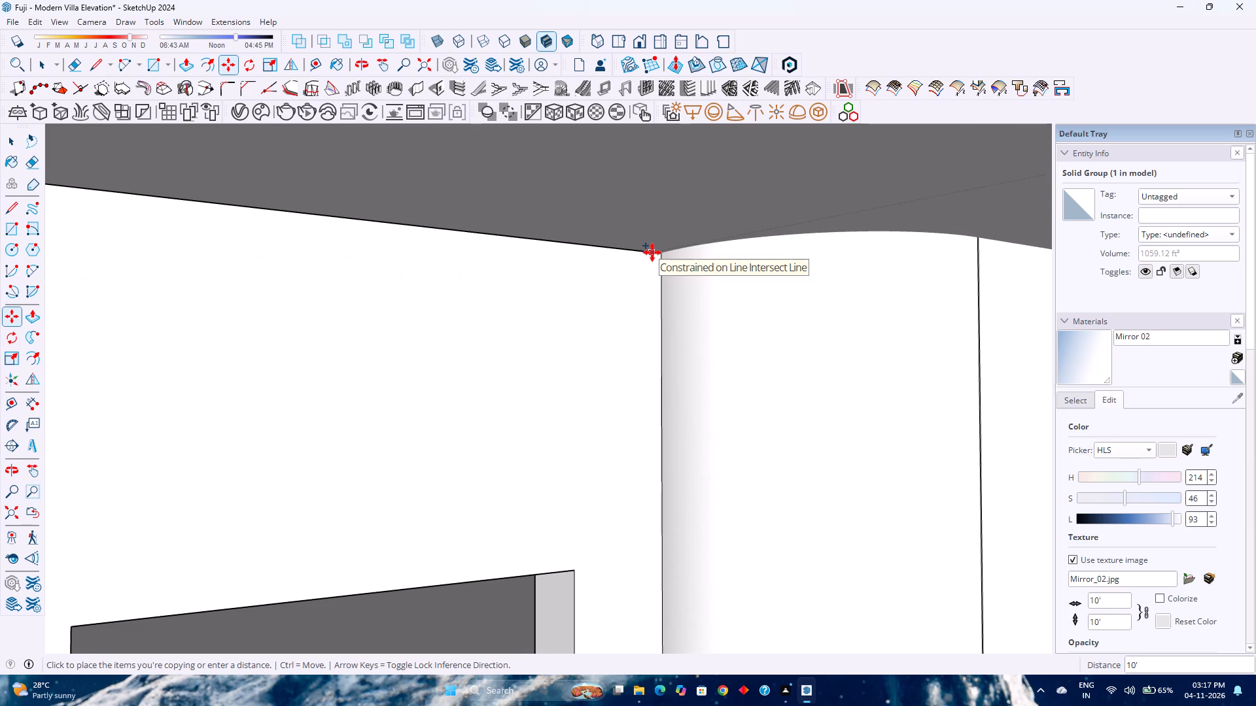
key("Up")
left_click(650, 252)
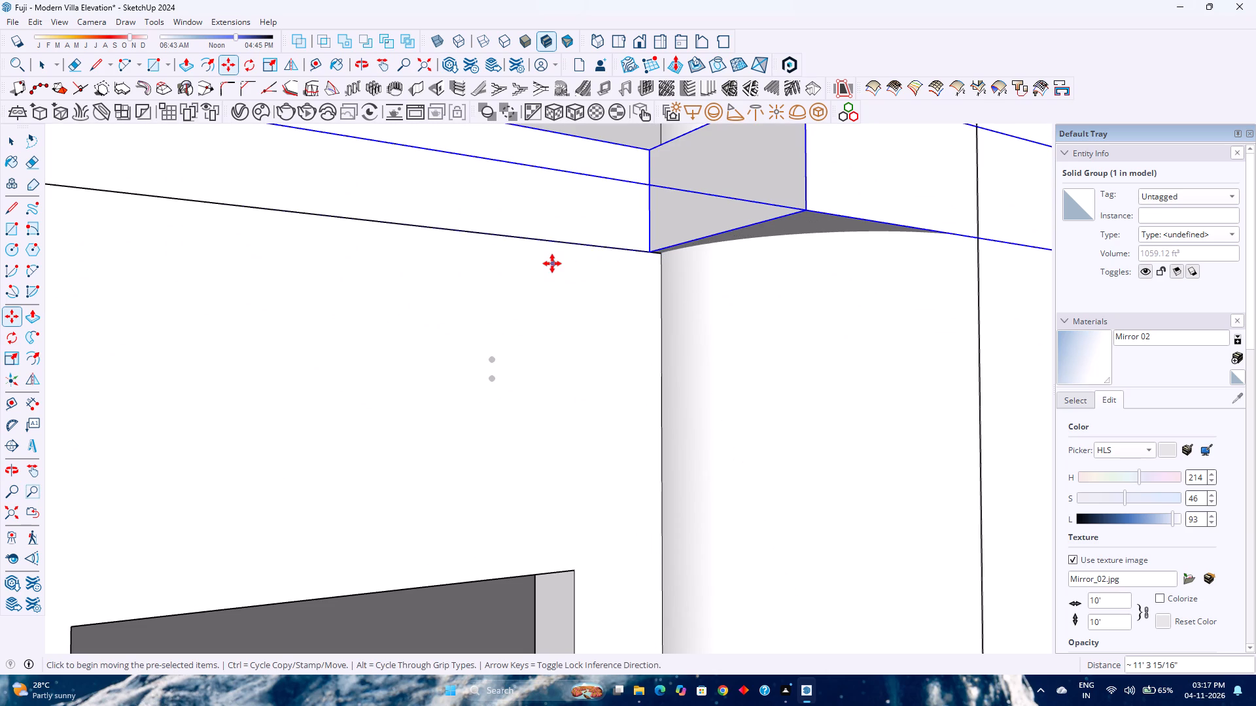
scroll(552, 263, "down", 20)
middle_click_drag(552, 263, 533, 329)
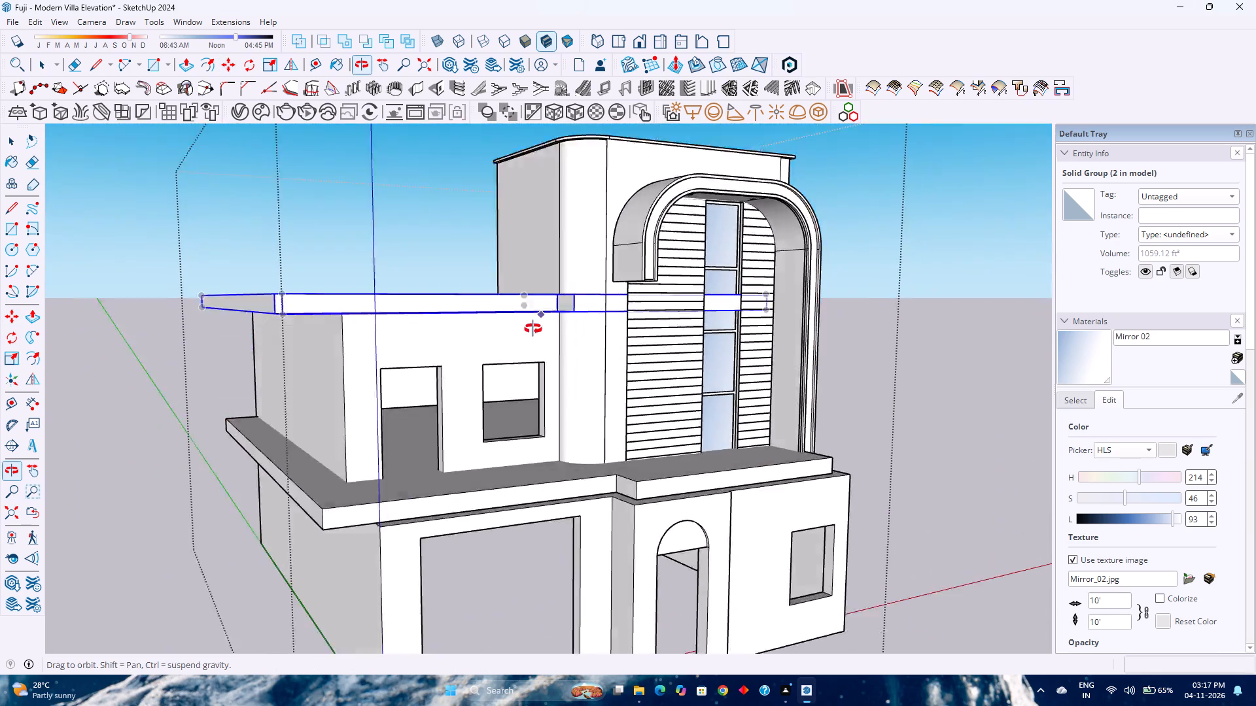
middle_click_drag(533, 329, 487, 390)
scroll(484, 368, "down", 7)
middle_click_drag(476, 372, 521, 479)
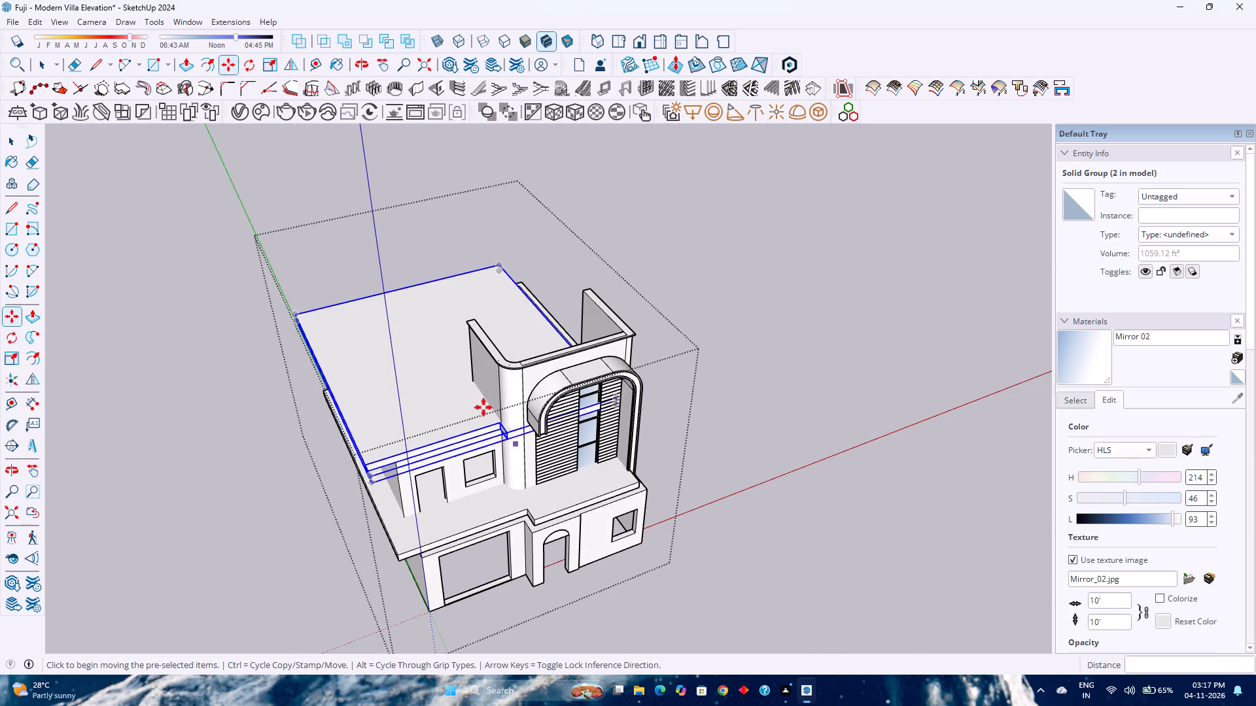
Open the copied roof slab and push its projecting front segment back 2', level with the rest of the front face.
key("space")
scroll(504, 436, "up", 7)
middle_click_drag(505, 429, 636, 506)
middle_click(636, 506)
scroll(606, 472, "down", 2)
scroll(593, 486, "up", 4)
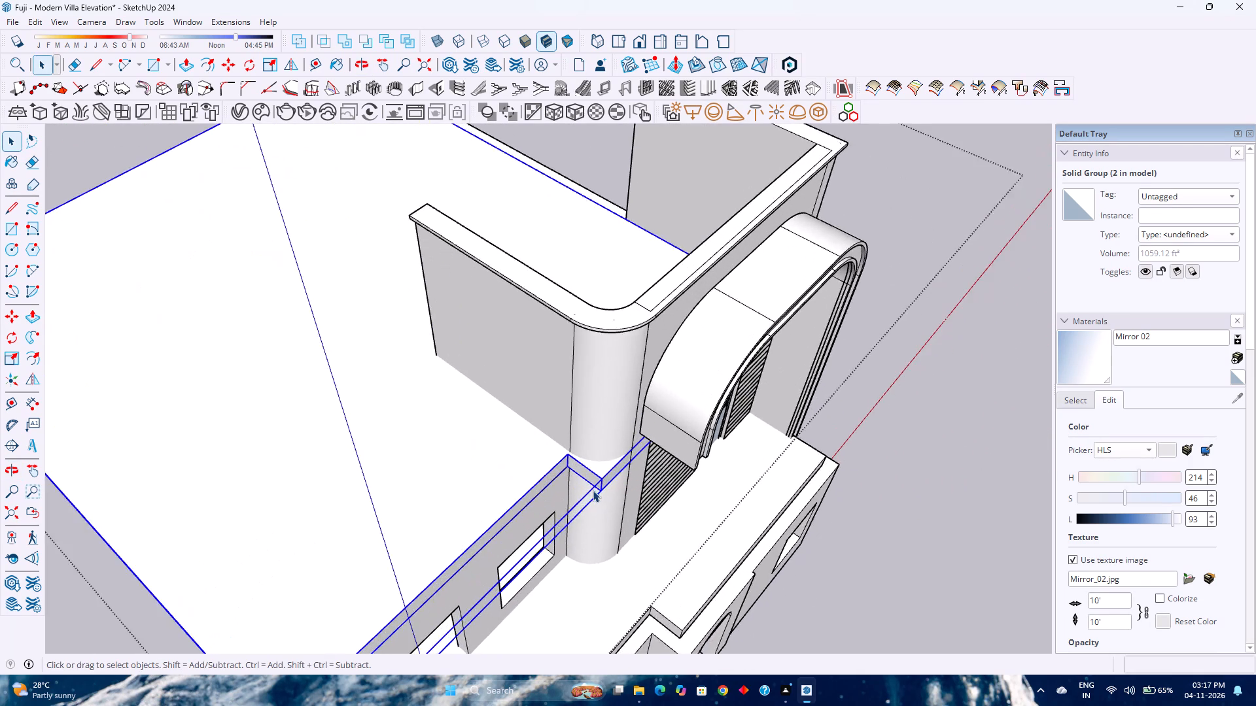
scroll(593, 490, "up", 7)
middle_click_drag(610, 492, 558, 532)
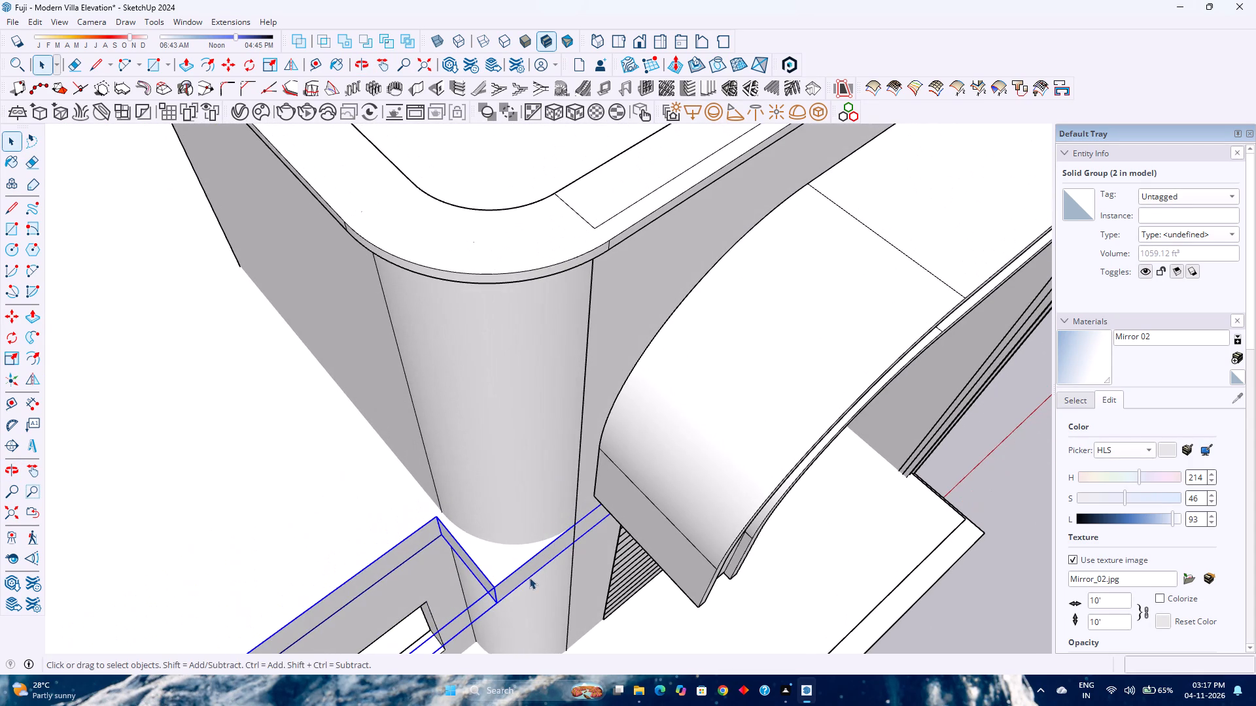
double_click(521, 577)
key("p")
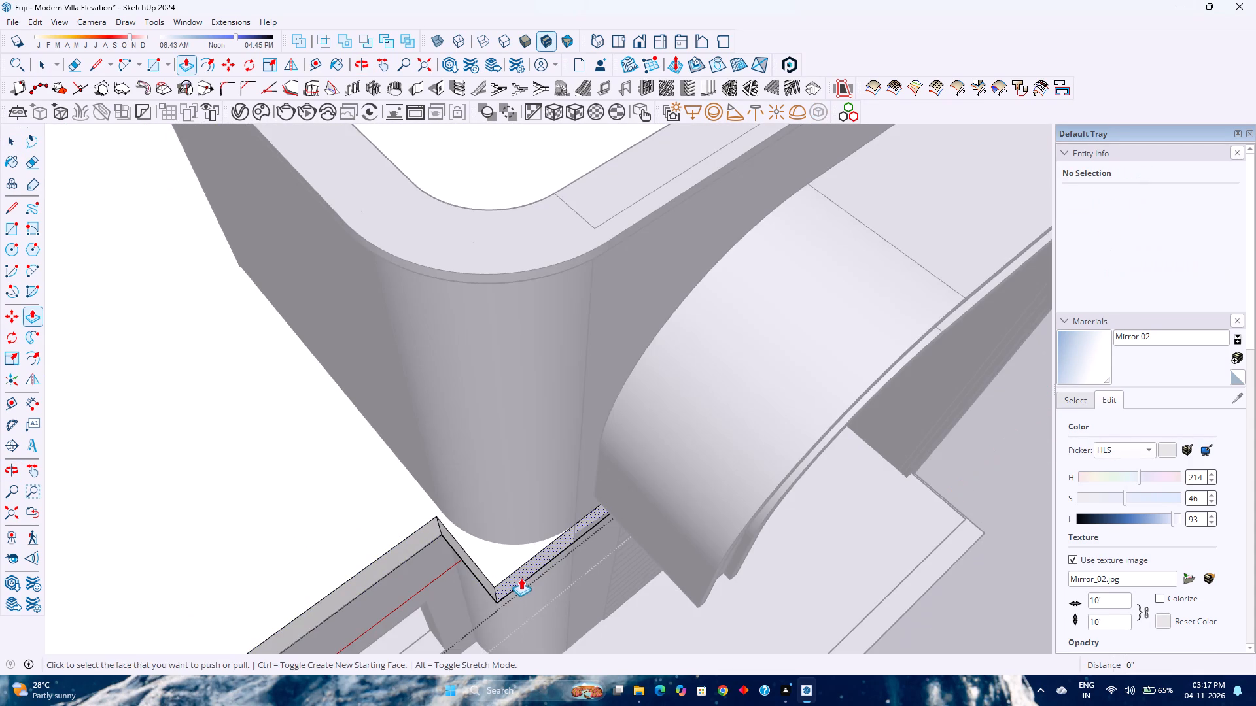
left_click(521, 579)
left_click(438, 531)
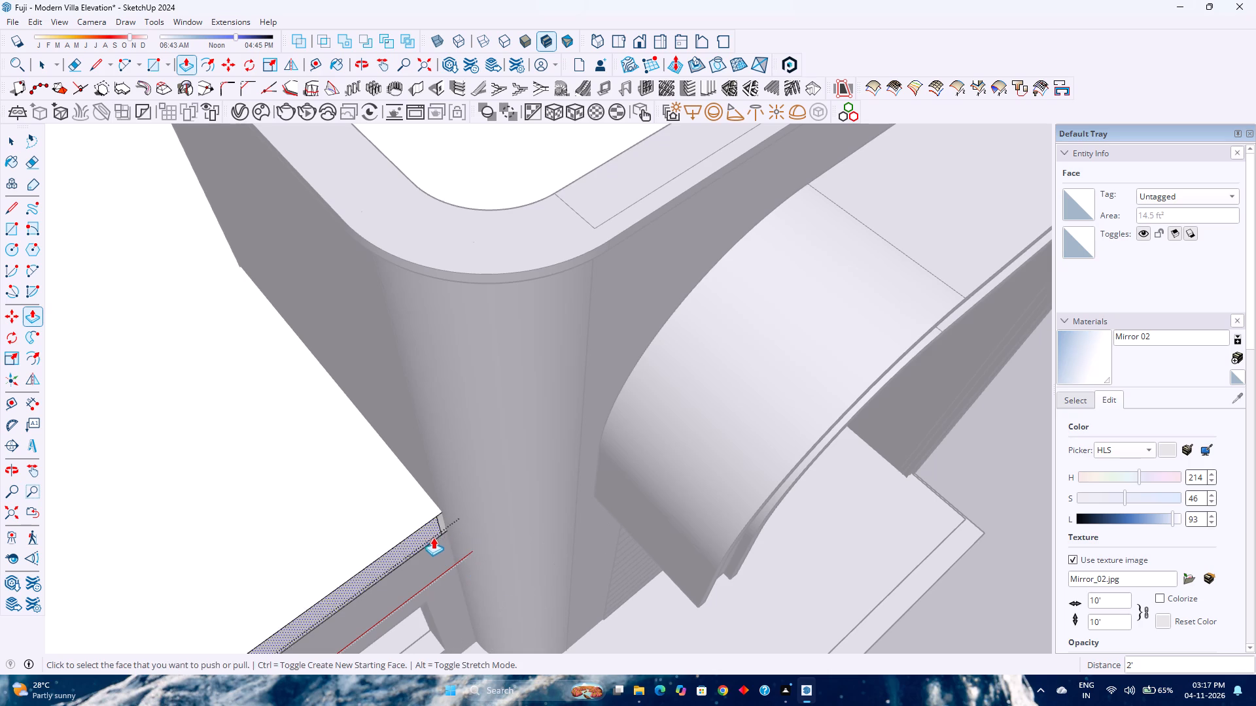
Erase the leftover vertical edge on the roof slab's front face beside the rounded column.
middle_click_drag(432, 545, 427, 485)
middle_click(427, 485)
scroll(427, 484, "down", 3)
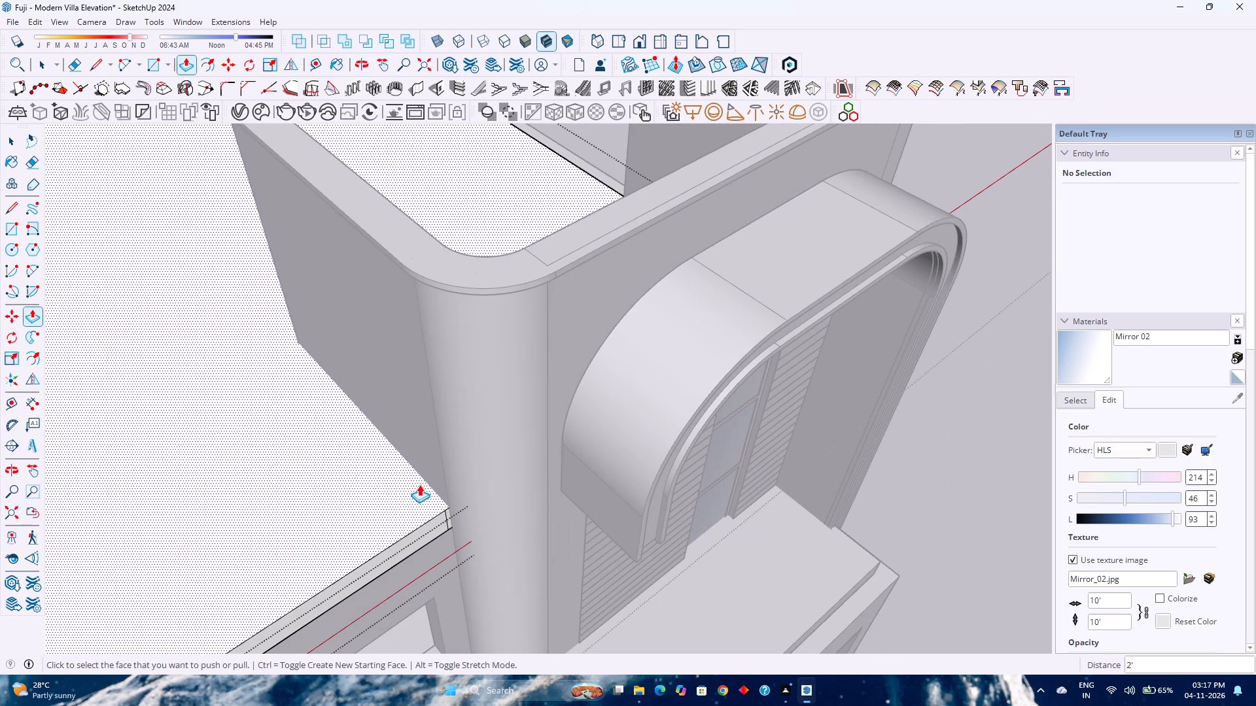
scroll(415, 483, "up", 3)
scroll(447, 535, "up", 3)
key("e")
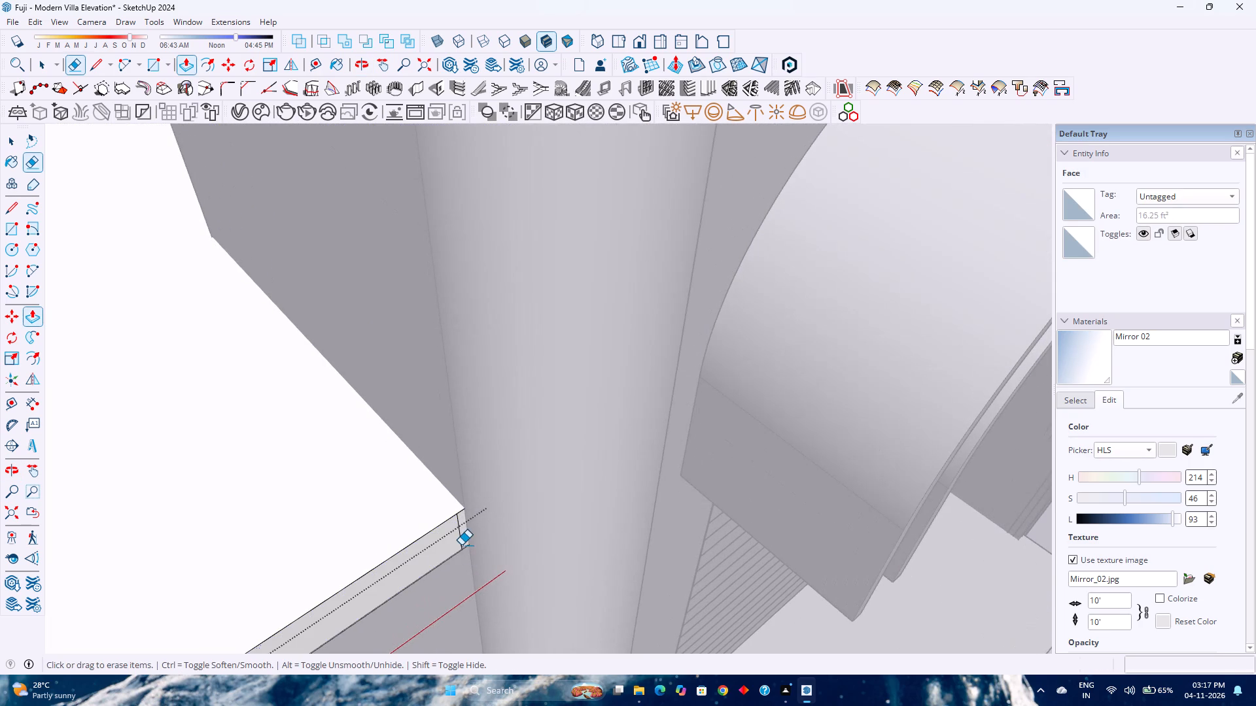
left_click(459, 534)
scroll(449, 522, "down", 14)
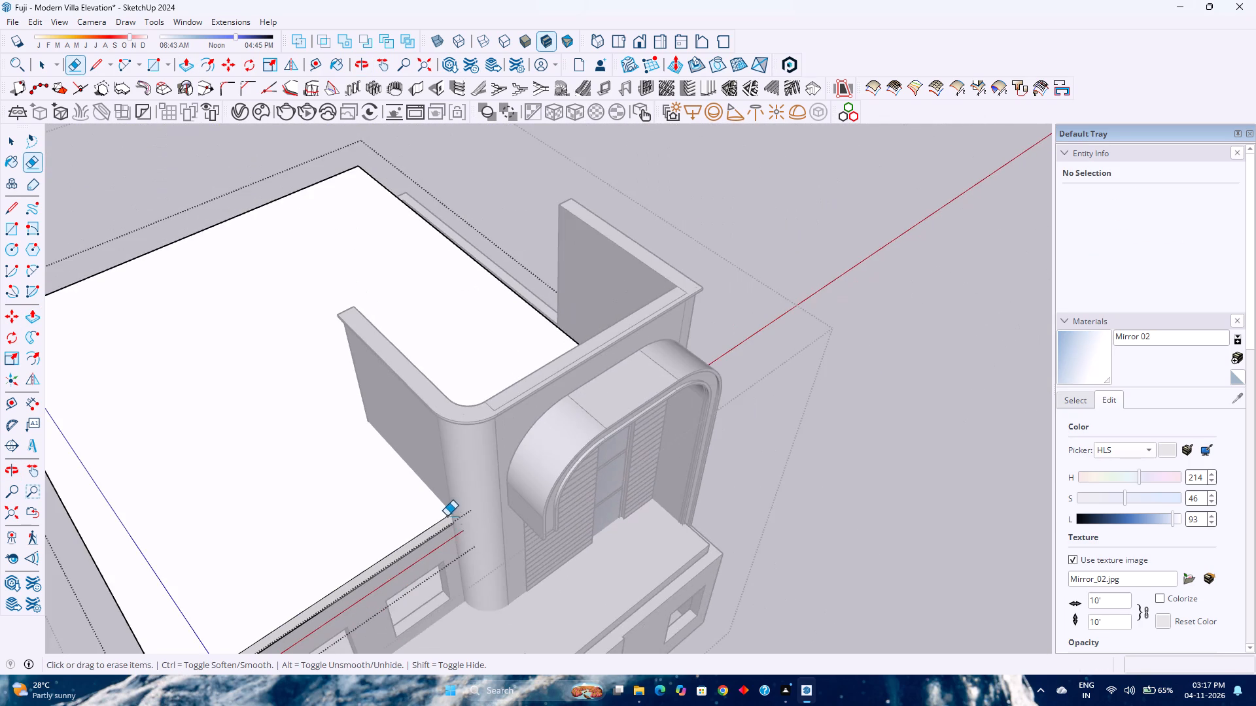
Adjust the roof slab's merged front face with Push/Pull and close the slab group.
middle_click_drag(451, 534, 408, 486)
middle_click(406, 484)
middle_click_drag(348, 486, 402, 443, "shift")
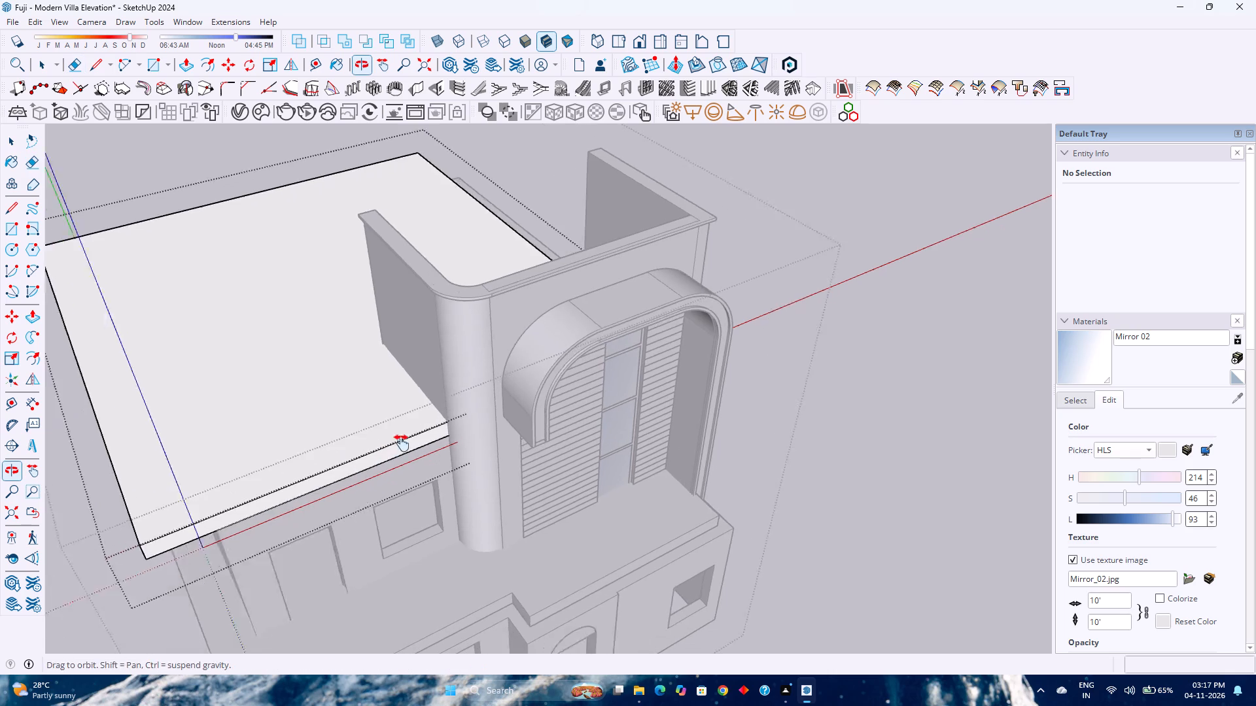
middle_click_drag(402, 443, 445, 414, "shift")
middle_click(446, 414)
key("p")
left_click(451, 412)
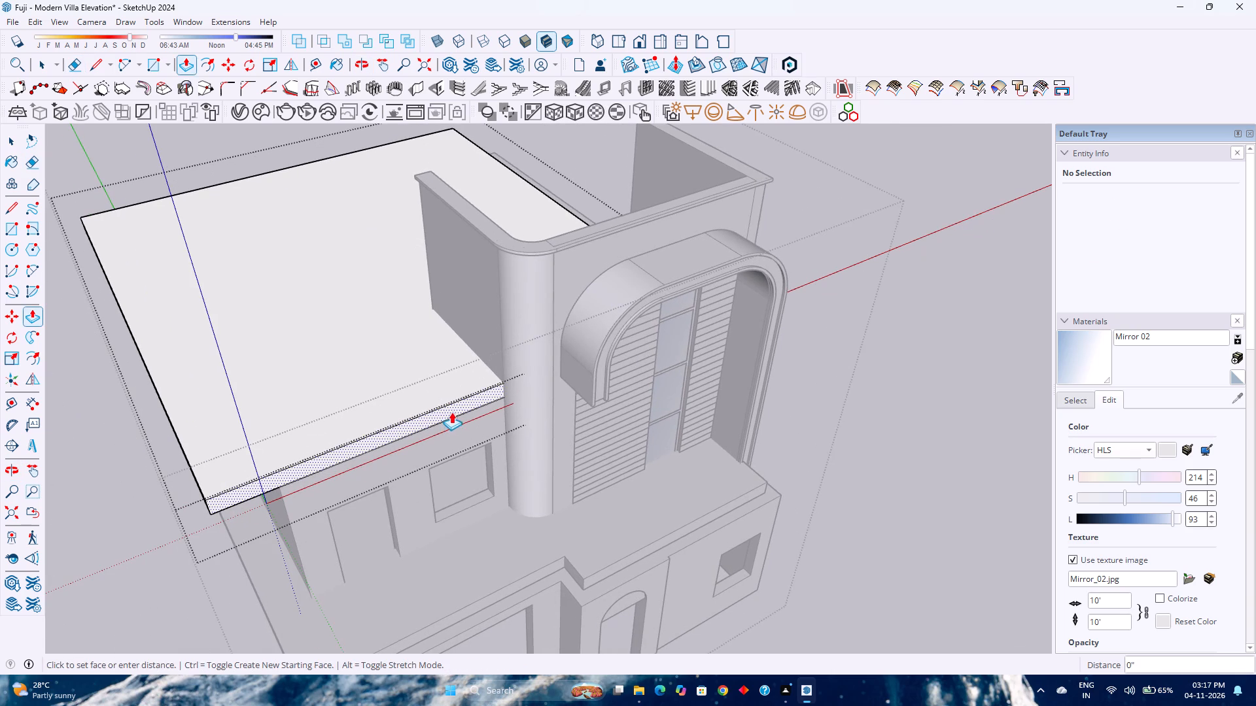
left_click(336, 454)
middle_click_drag(337, 454, 425, 477)
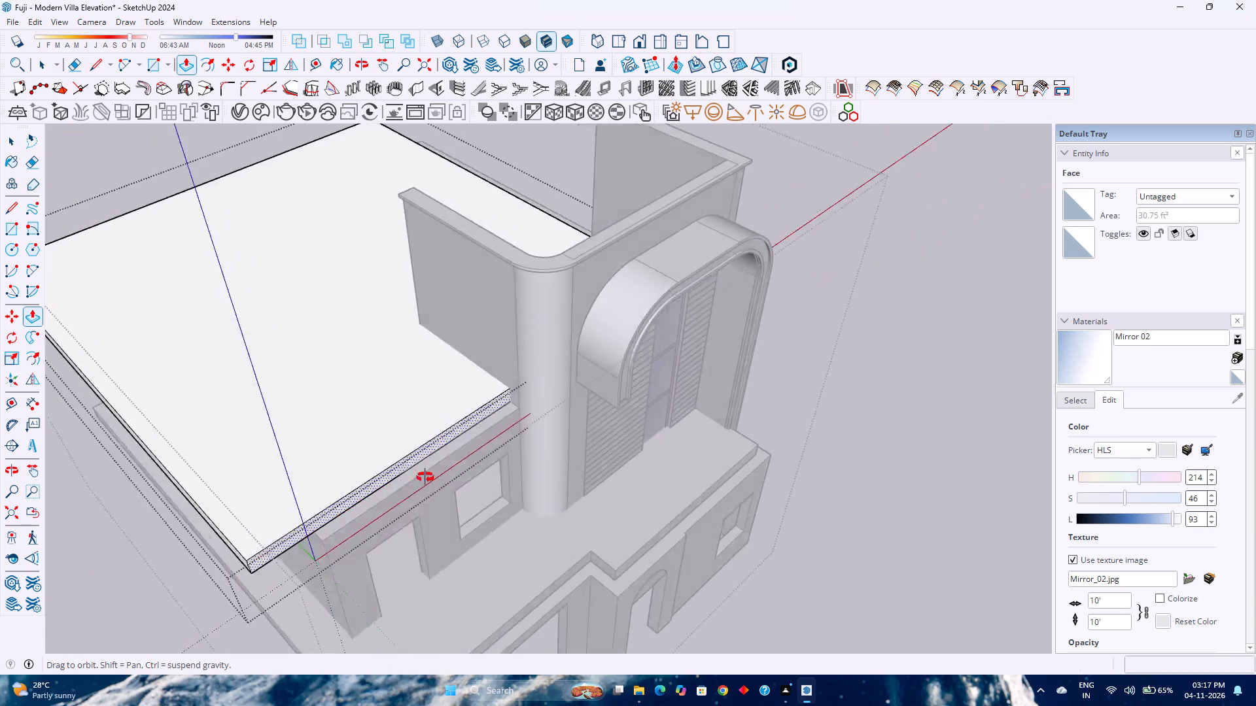
middle_click_drag(425, 477, 634, 417)
middle_click(634, 417)
scroll(631, 411, "down", 3)
middle_click_drag(650, 567, 511, 492)
middle_click(509, 492)
scroll(483, 471, "down", 3)
middle_click_drag(491, 541, 488, 577)
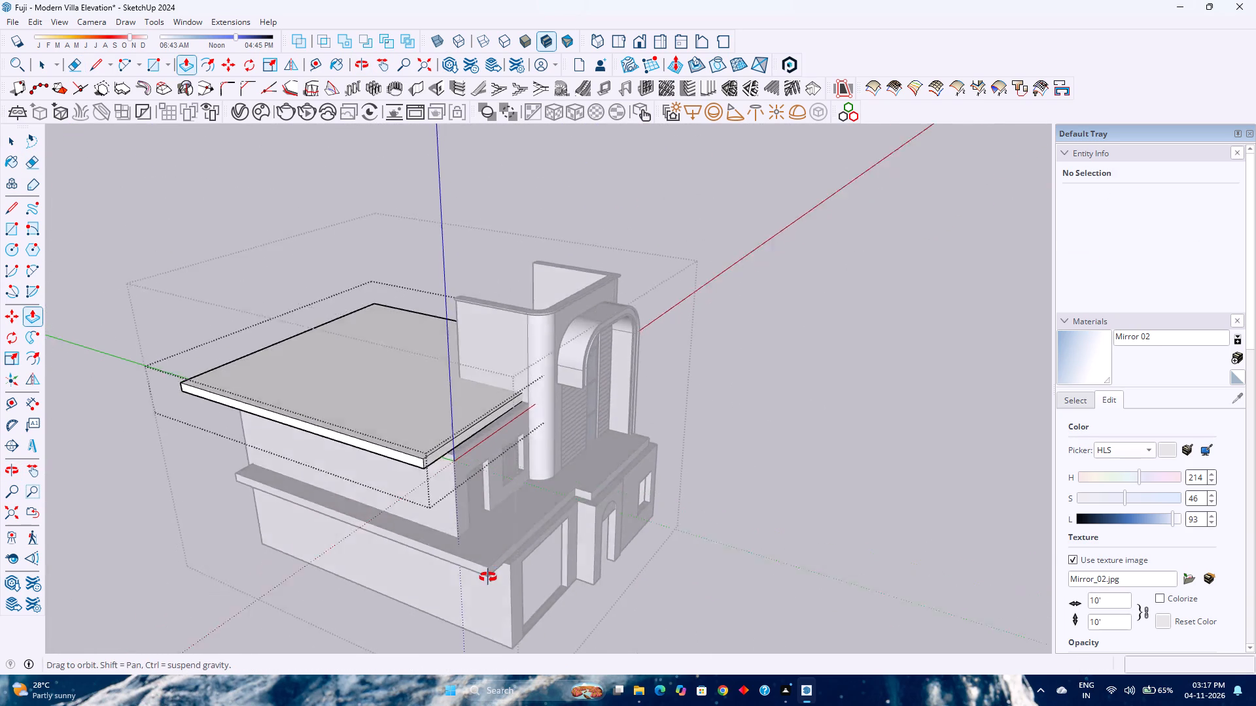
middle_click_drag(488, 577, 332, 562)
middle_click(329, 560)
key("space")
key("Escape")
scroll(321, 535, "down", 1)
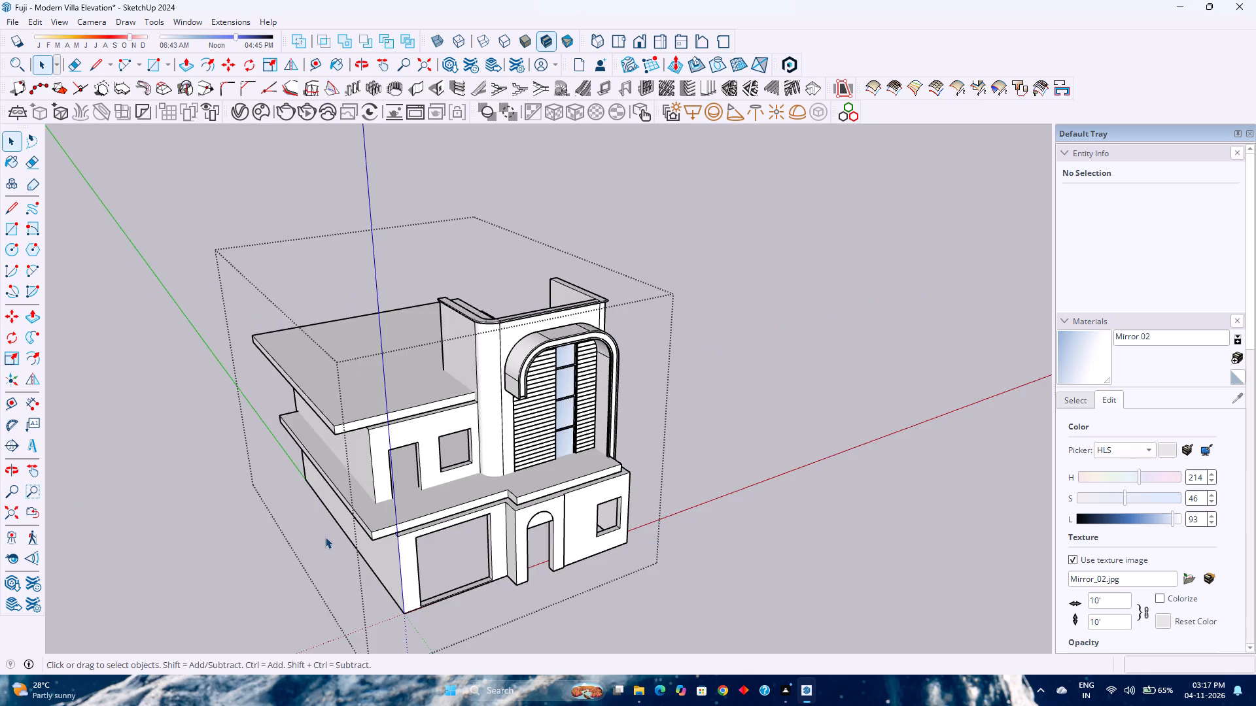
Open the lower floor slab and extend its rear face flush with the outside of the rear wall.
middle_click_drag(326, 537, 747, 566)
scroll(735, 548, "down", 2)
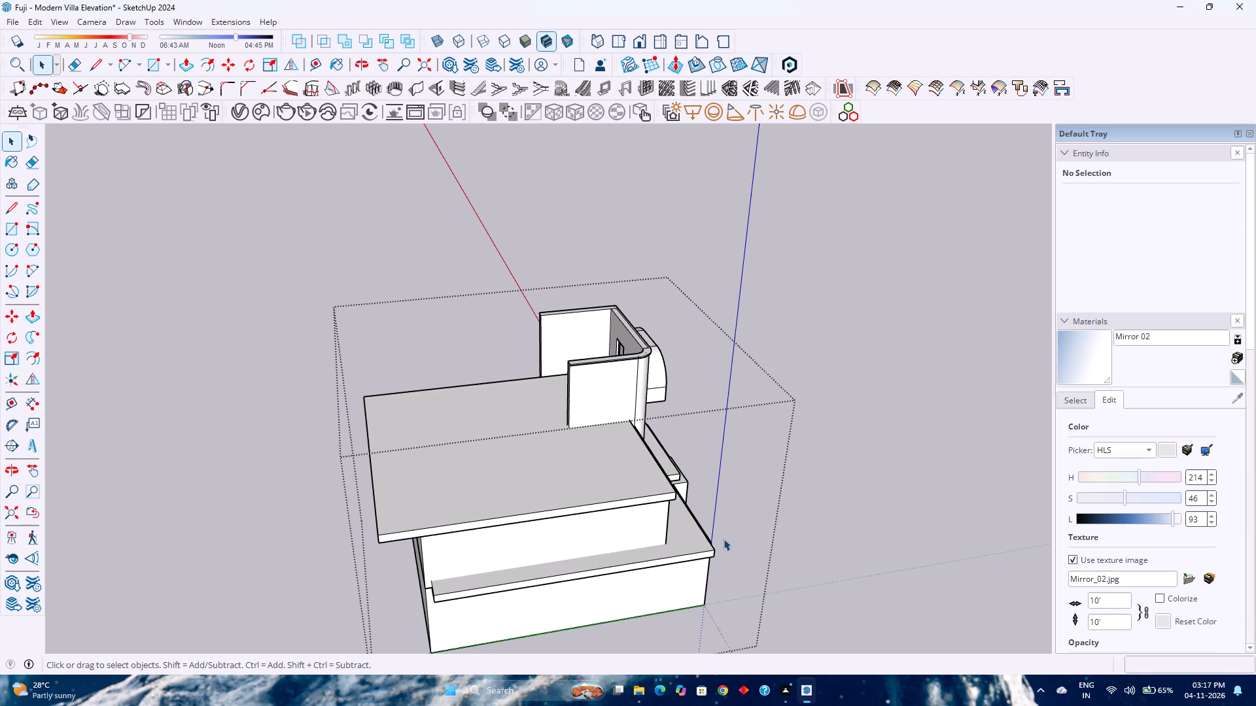
middle_click_drag(714, 528, 385, 460)
middle_click(368, 460)
scroll(371, 465, "down", 2)
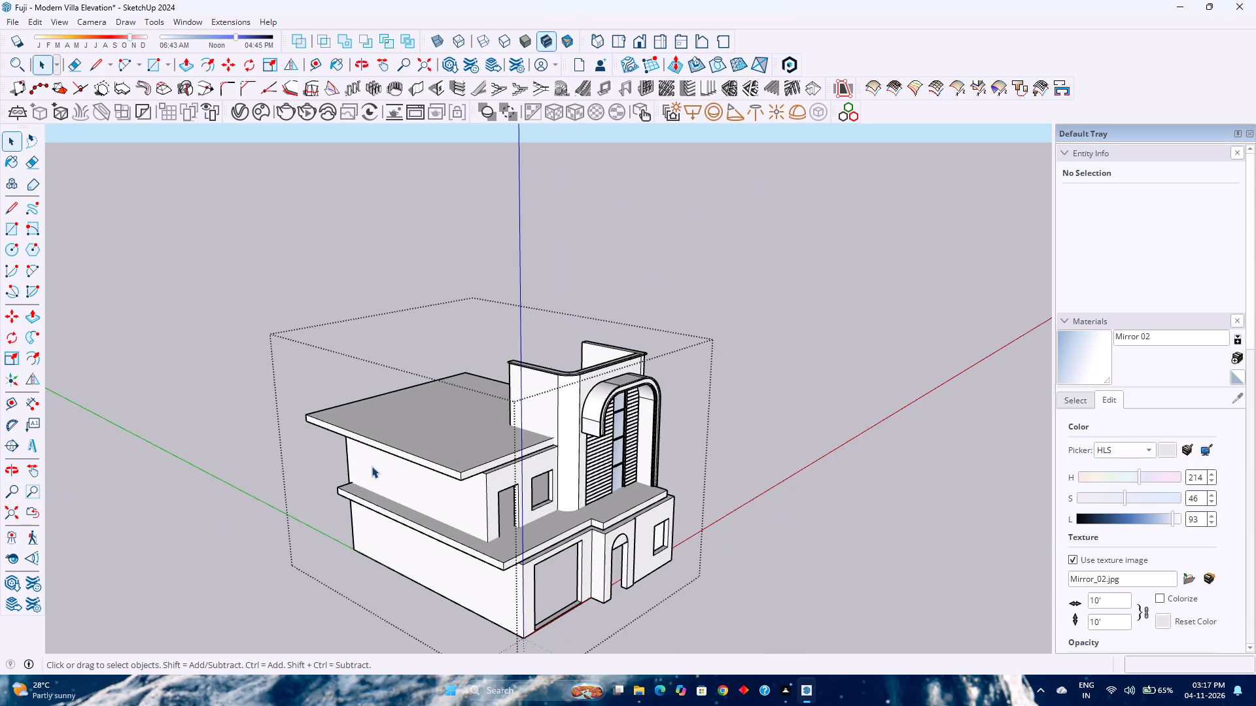
middle_click_drag(386, 494, 474, 435)
middle_click_drag(393, 489, 520, 522)
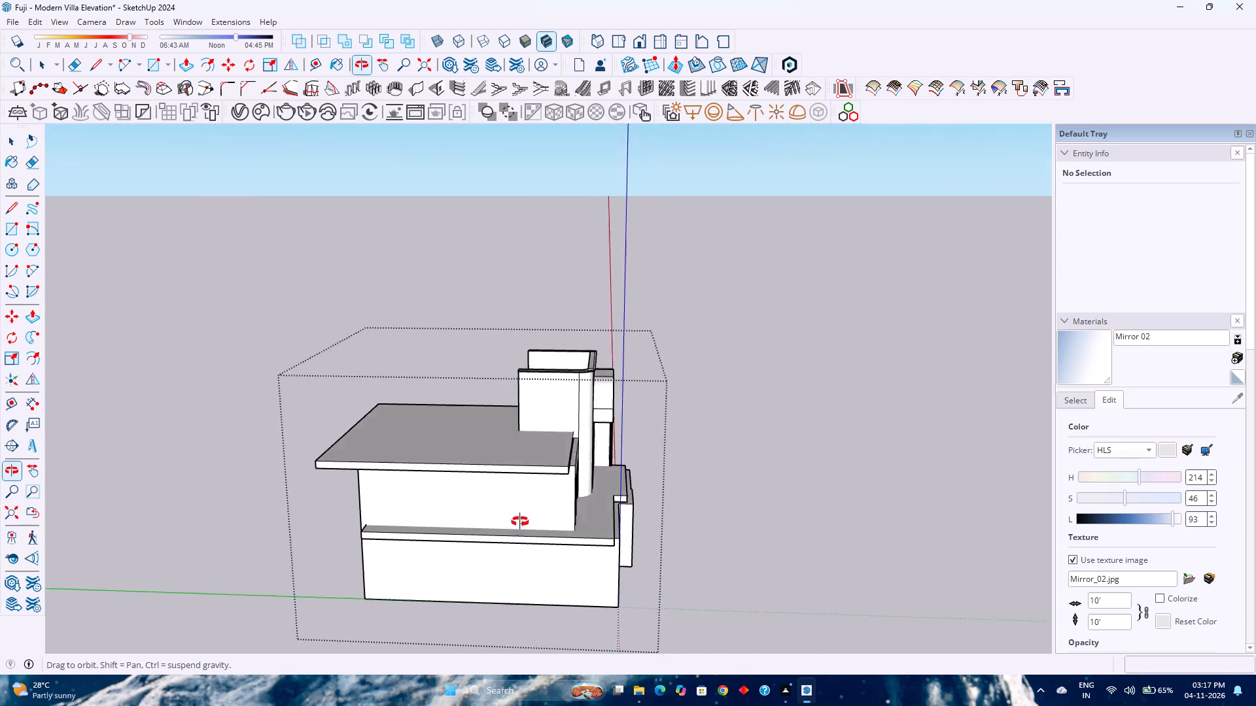
middle_click_drag(520, 522, 349, 524)
middle_click_drag(345, 522, 865, 512)
middle_click(865, 512)
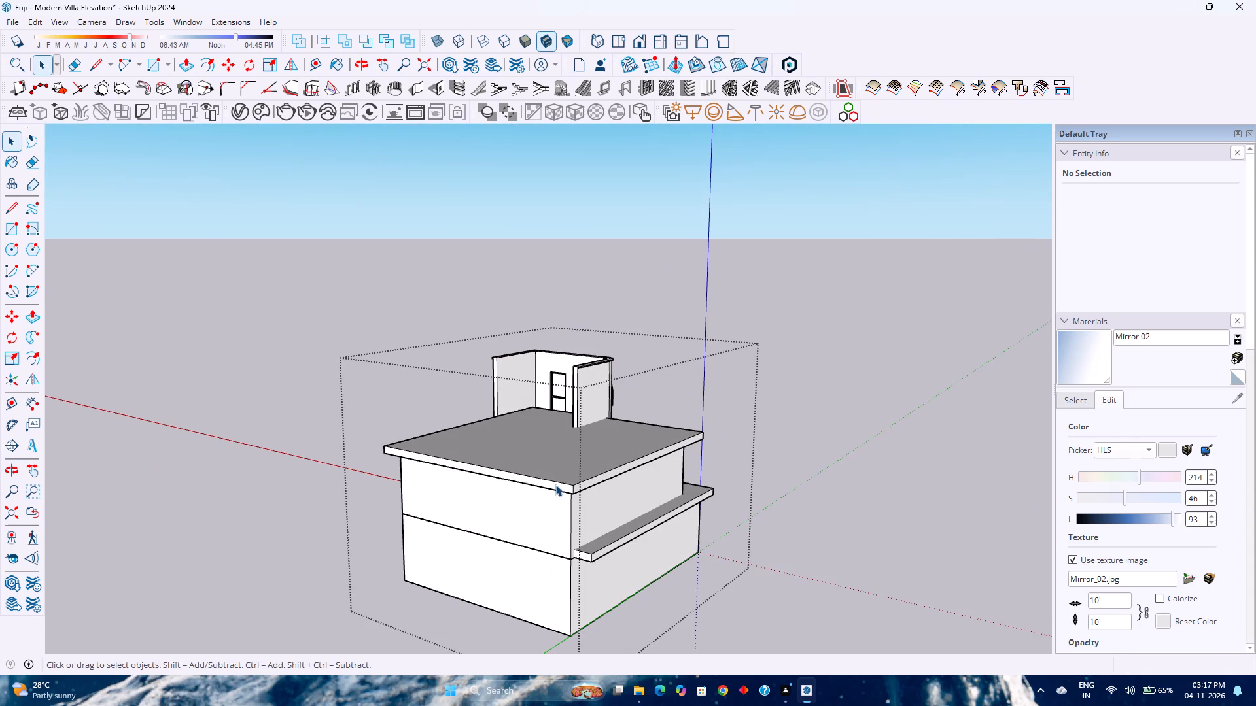
scroll(599, 594, "up", 4)
double_click(578, 548)
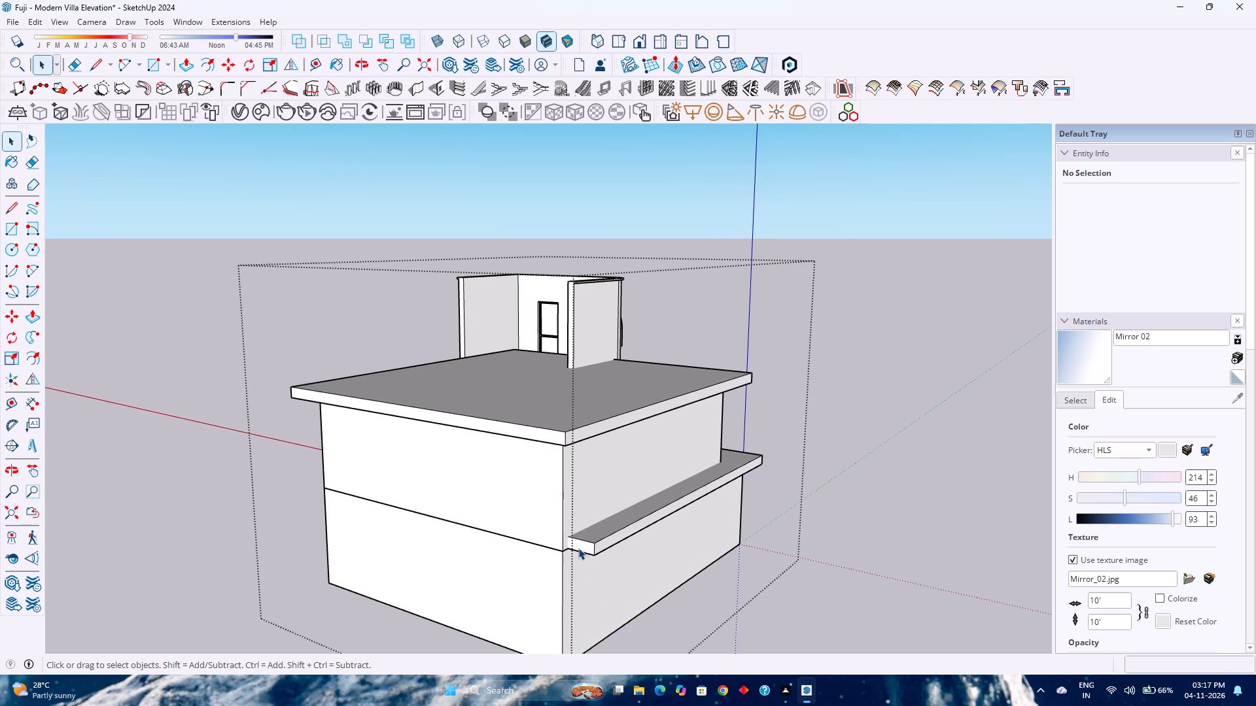
scroll(578, 548, "up", 2)
key("p")
left_click(593, 544)
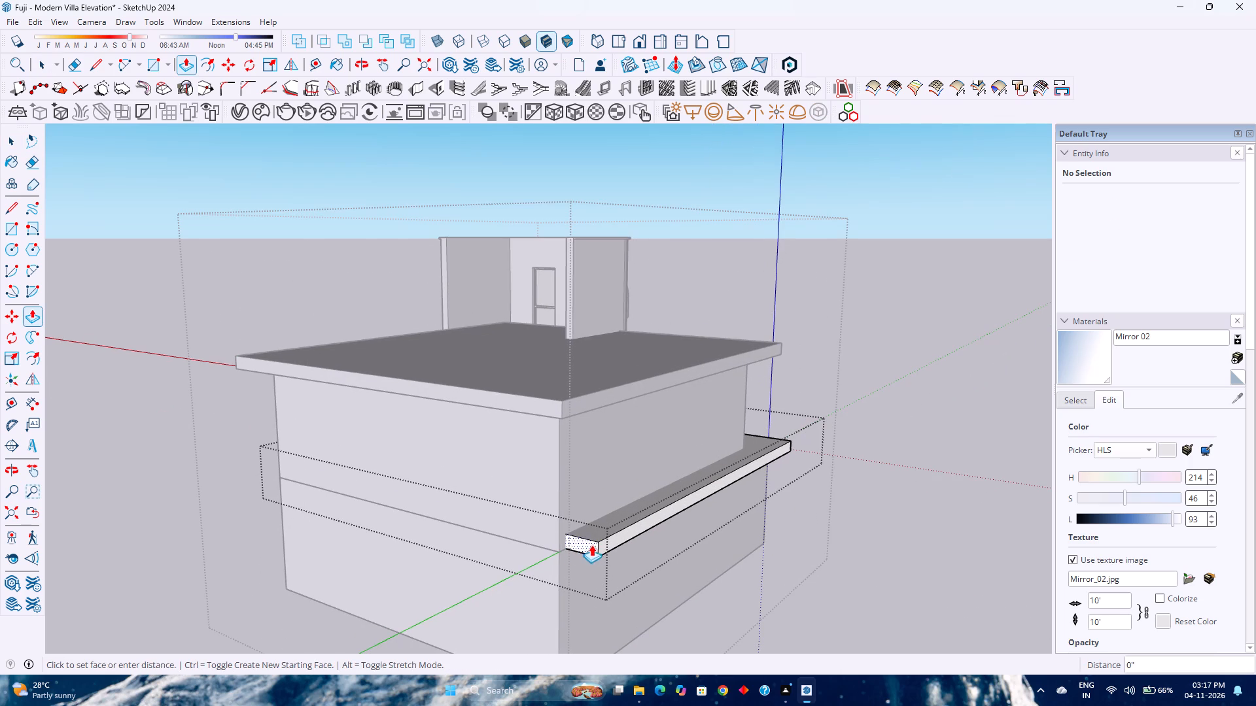
left_click(557, 514)
left_click(578, 554)
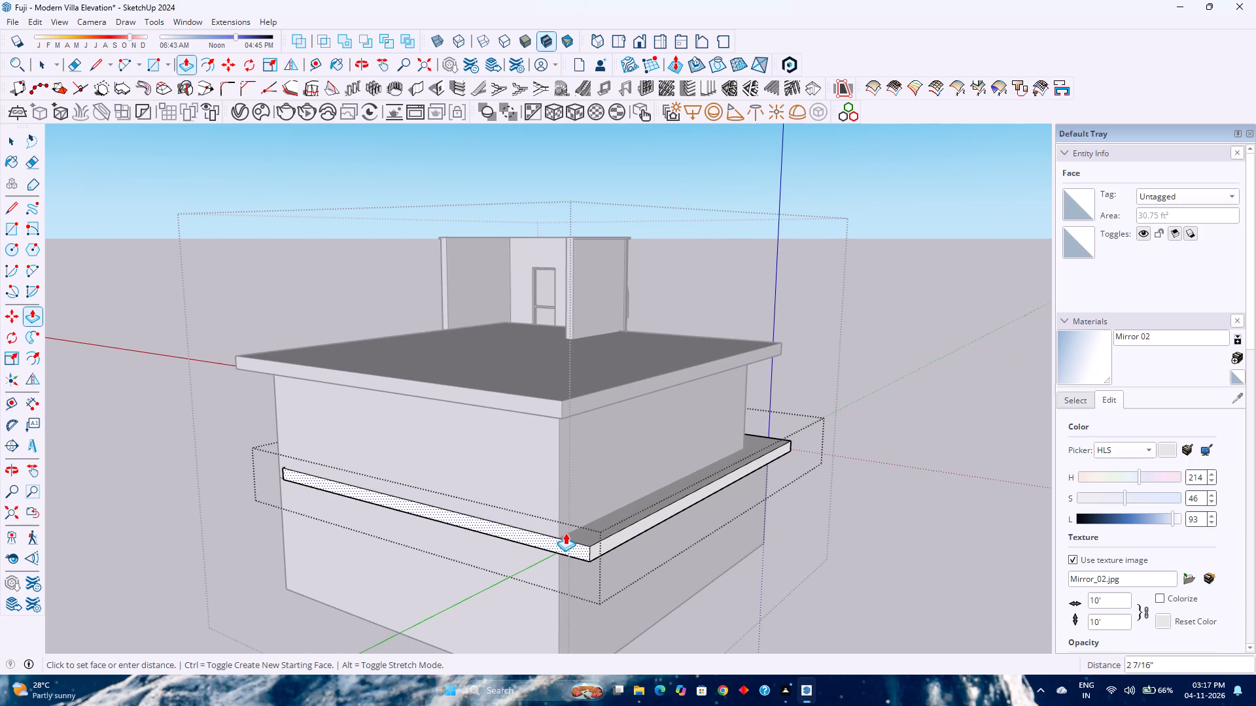
key("Escape")
Extend the lower slab's side face opposite the garage 9" to the outer side wall and close the slab group.
middle_click_drag(418, 546, 425, 550)
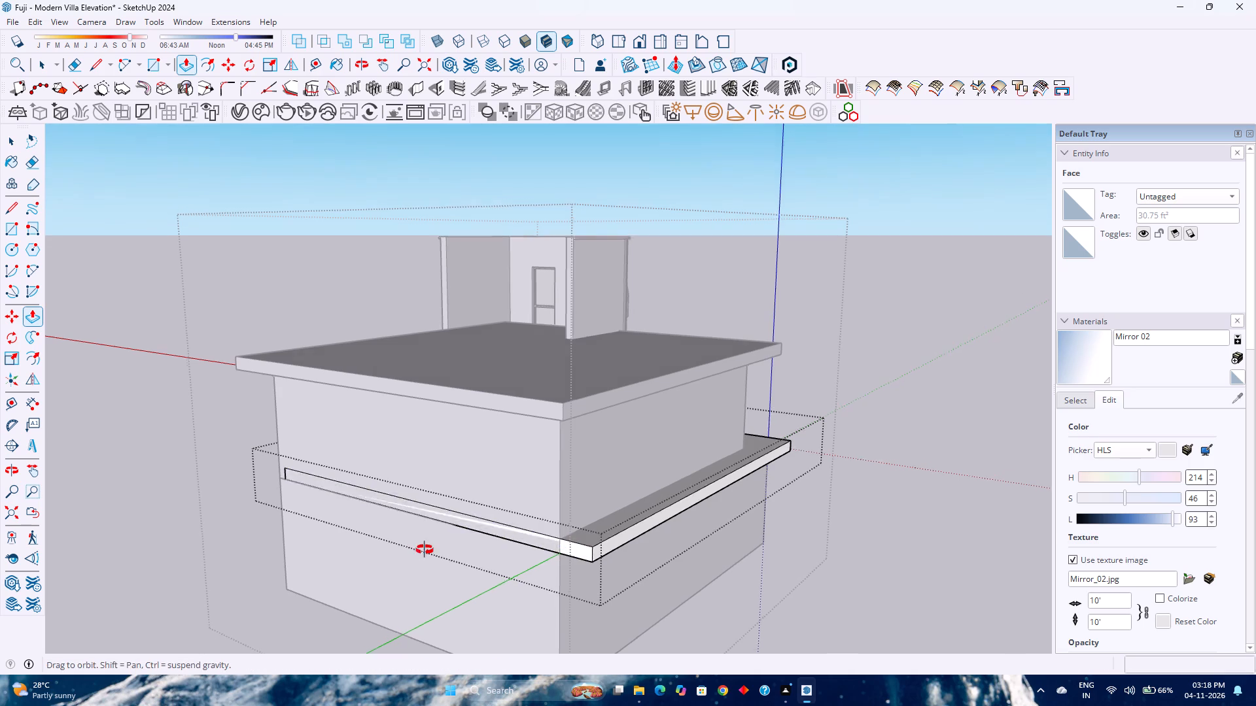
middle_click_drag(425, 550, 863, 559)
middle_click(865, 558)
scroll(616, 538, "up", 3)
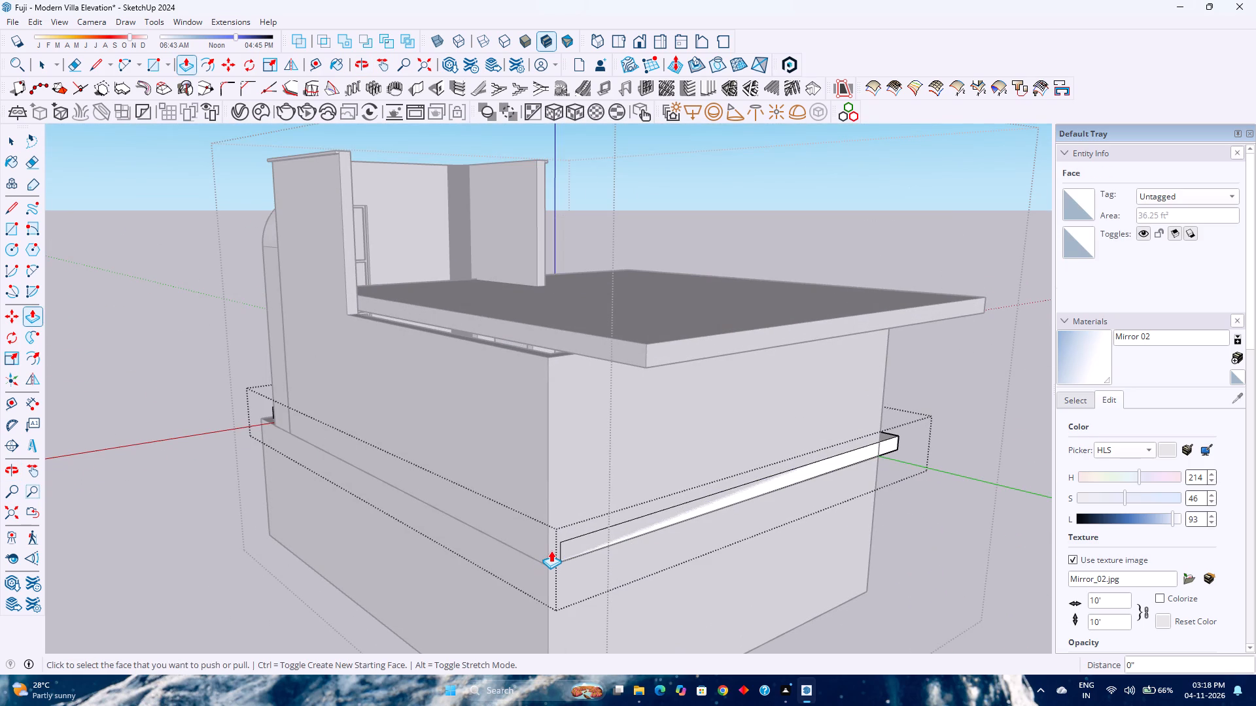
left_click(551, 550)
left_click(543, 569)
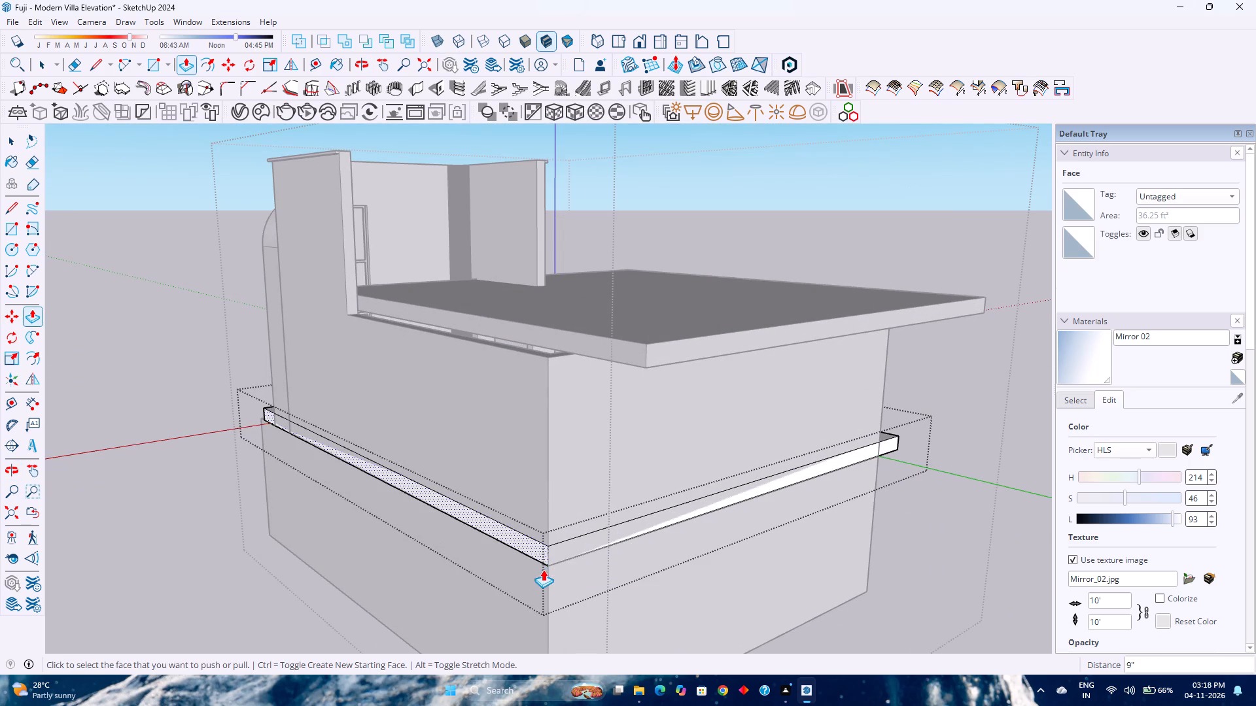
scroll(500, 575, "down", 3)
middle_click_drag(606, 550, 377, 573)
middle_click(375, 573)
scroll(373, 571, "down", 2)
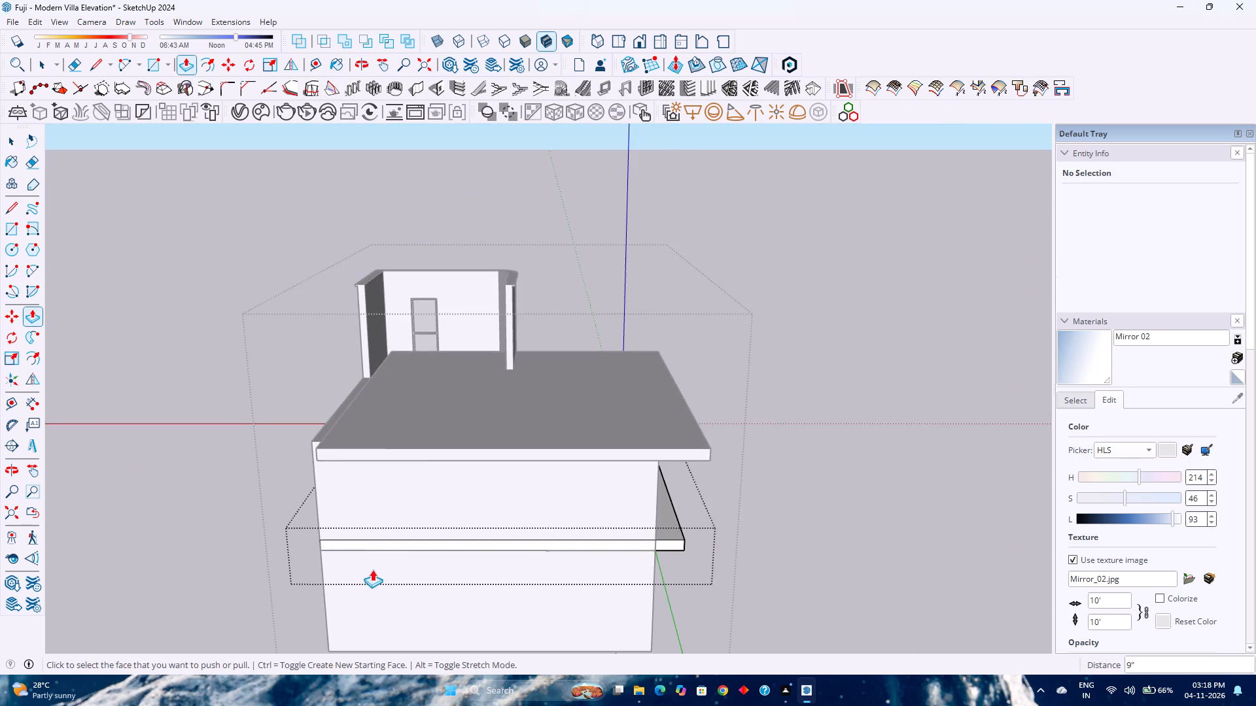
scroll(333, 394, "up", 5)
middle_click_drag(328, 429, 566, 471)
middle_click(566, 471)
key("Escape")
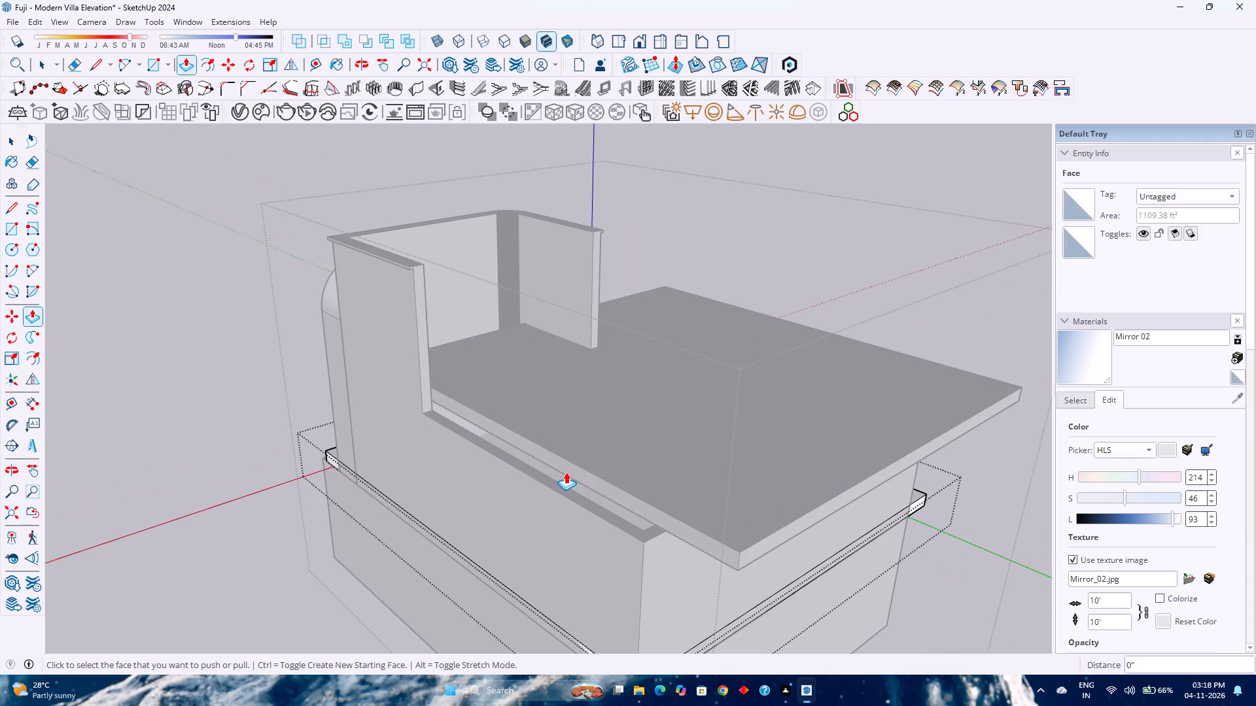
key("space")
key("Escape")
Open the roof slab and extend its side face opposite the garage about 1' 7 11/16" to the outer side wall.
double_click(566, 472)
scroll(566, 473, "up", 3)
left_click(566, 473)
key("p")
left_click(565, 473)
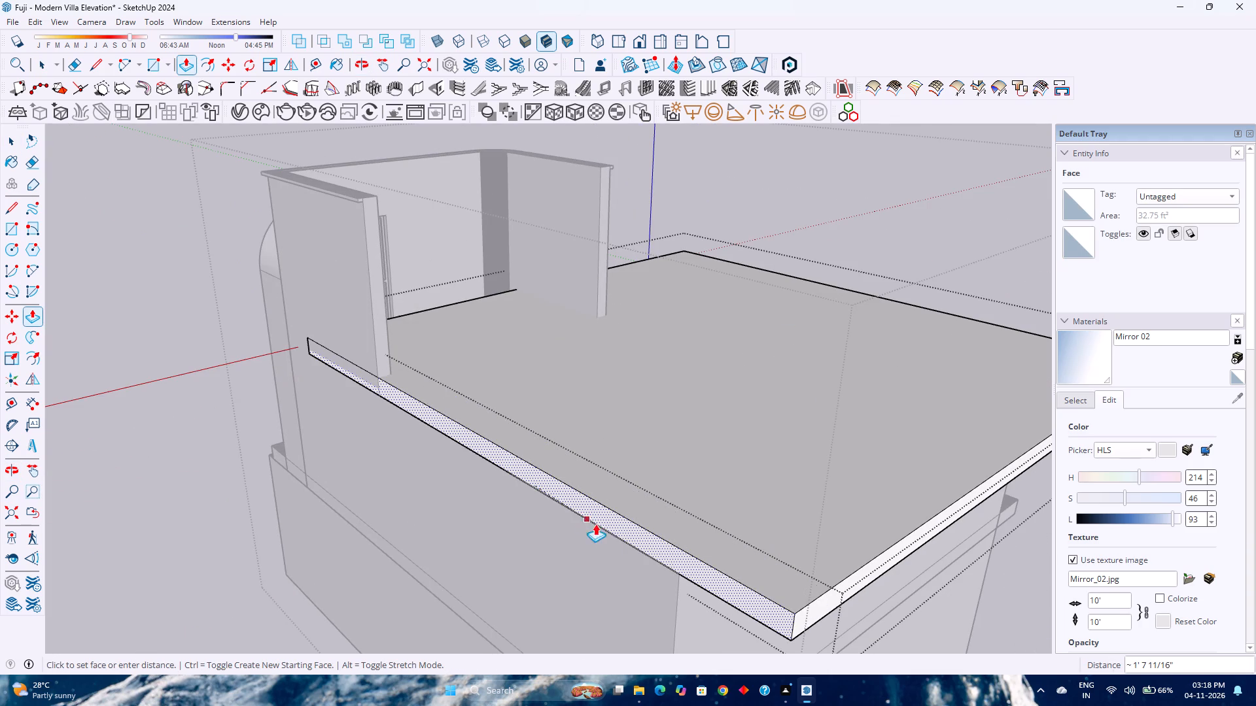
left_click(641, 563)
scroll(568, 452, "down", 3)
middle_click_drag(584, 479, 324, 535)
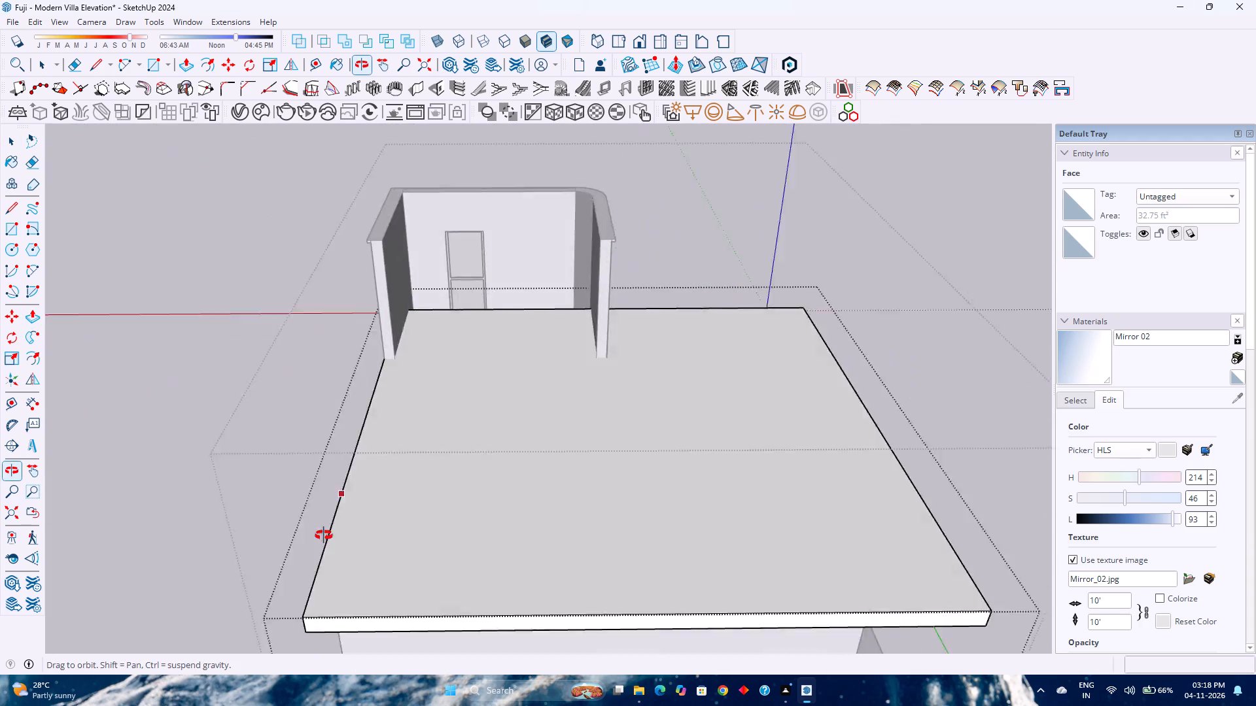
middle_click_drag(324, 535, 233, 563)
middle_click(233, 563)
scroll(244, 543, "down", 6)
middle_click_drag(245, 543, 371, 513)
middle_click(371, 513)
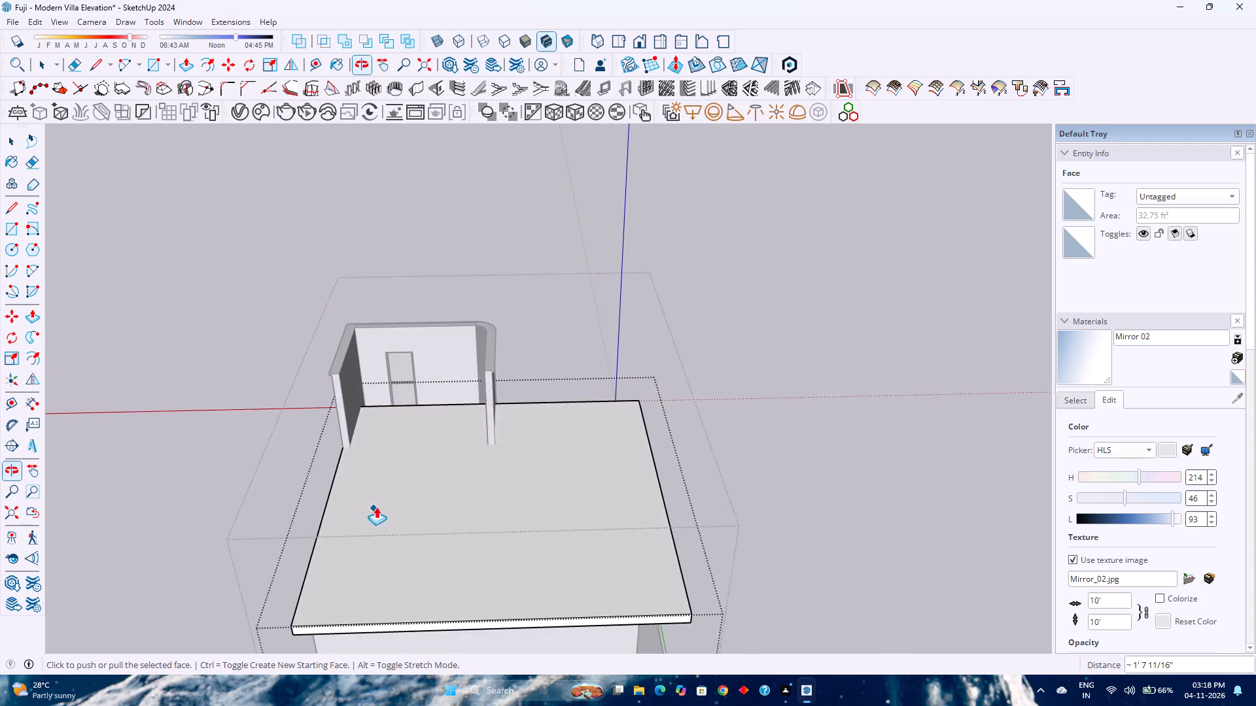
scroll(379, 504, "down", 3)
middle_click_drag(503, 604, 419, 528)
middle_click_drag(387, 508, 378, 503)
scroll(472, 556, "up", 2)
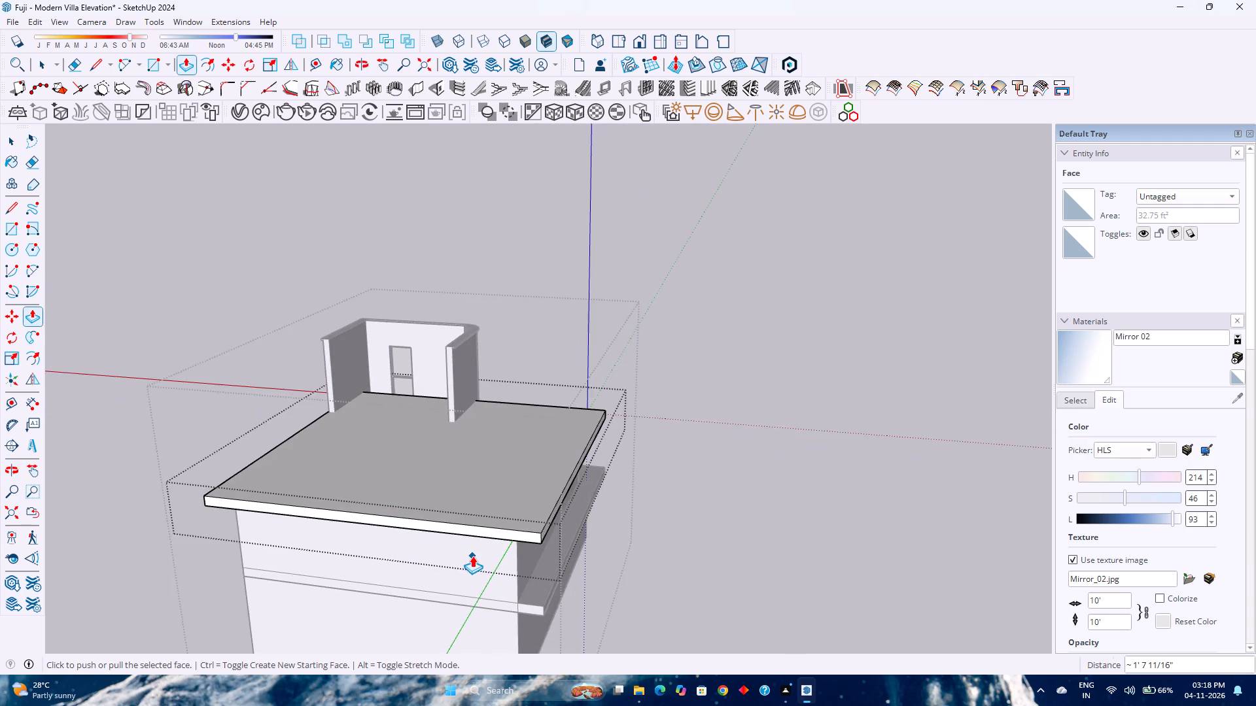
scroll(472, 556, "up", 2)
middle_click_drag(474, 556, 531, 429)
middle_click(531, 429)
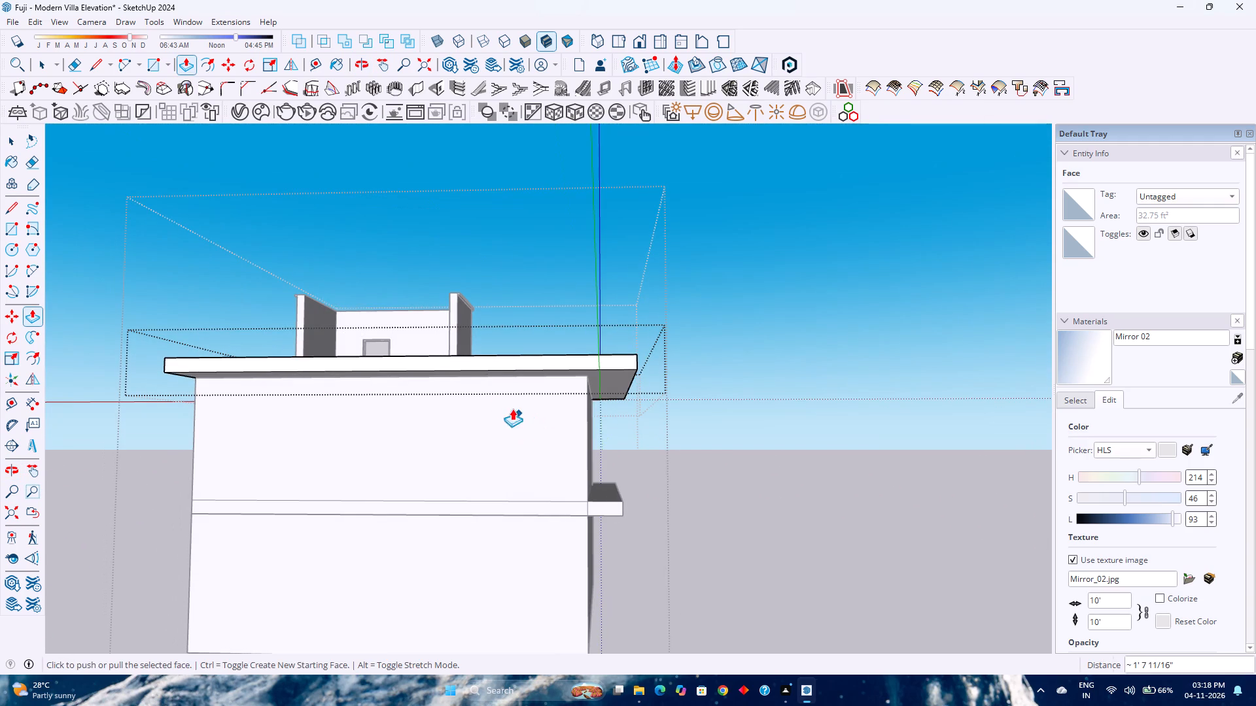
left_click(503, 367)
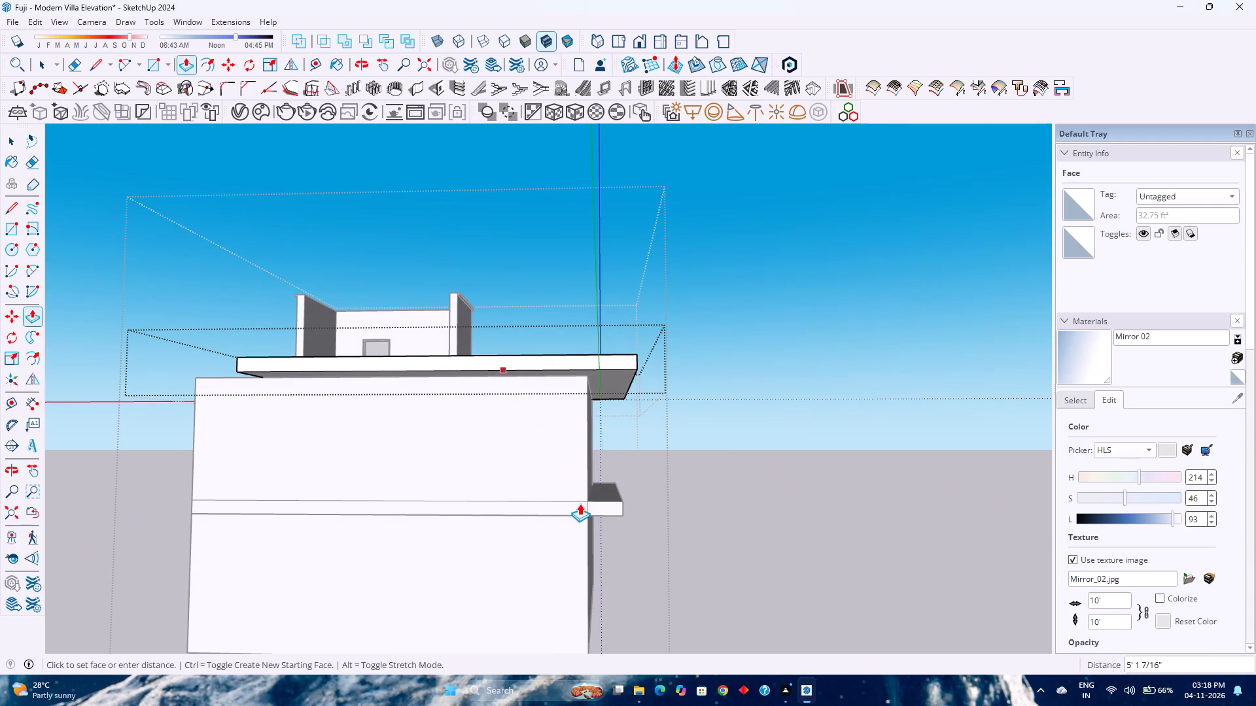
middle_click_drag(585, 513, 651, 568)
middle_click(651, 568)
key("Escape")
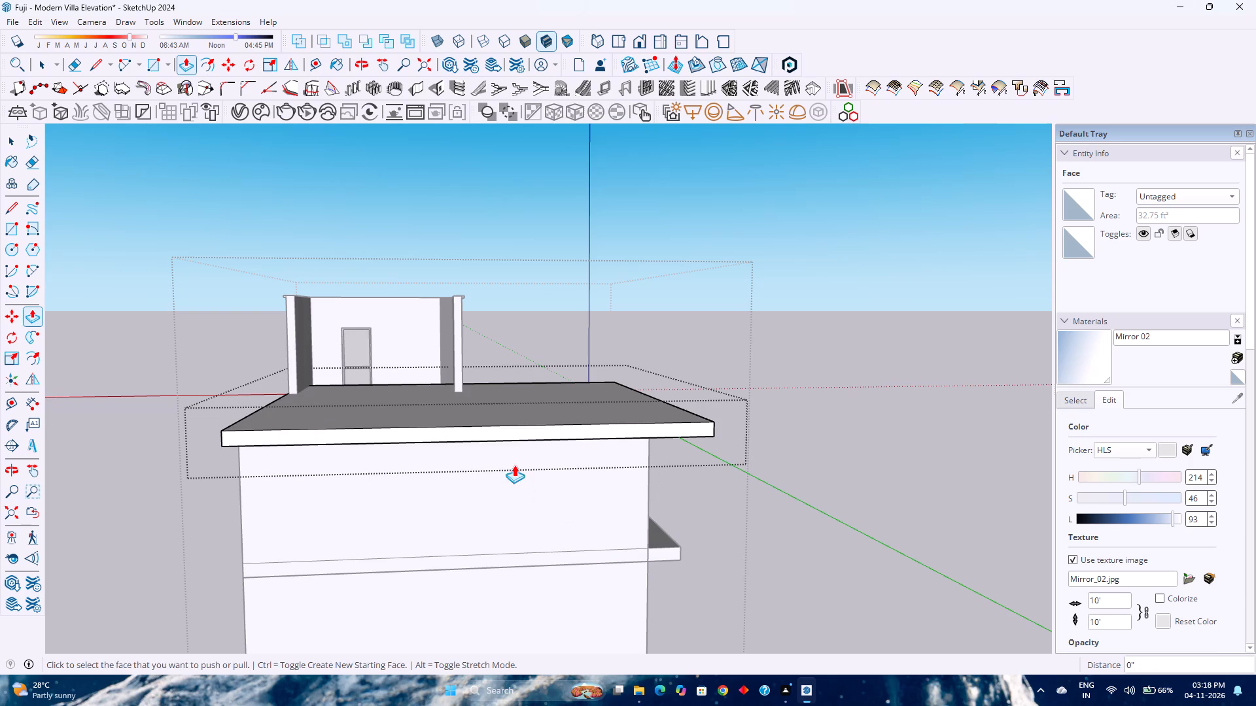
Push the roof slab's rear face in flush with the outside of the rear wall and close the slab group.
left_click(519, 430)
left_click(558, 511)
middle_click_drag(584, 517, 564, 507)
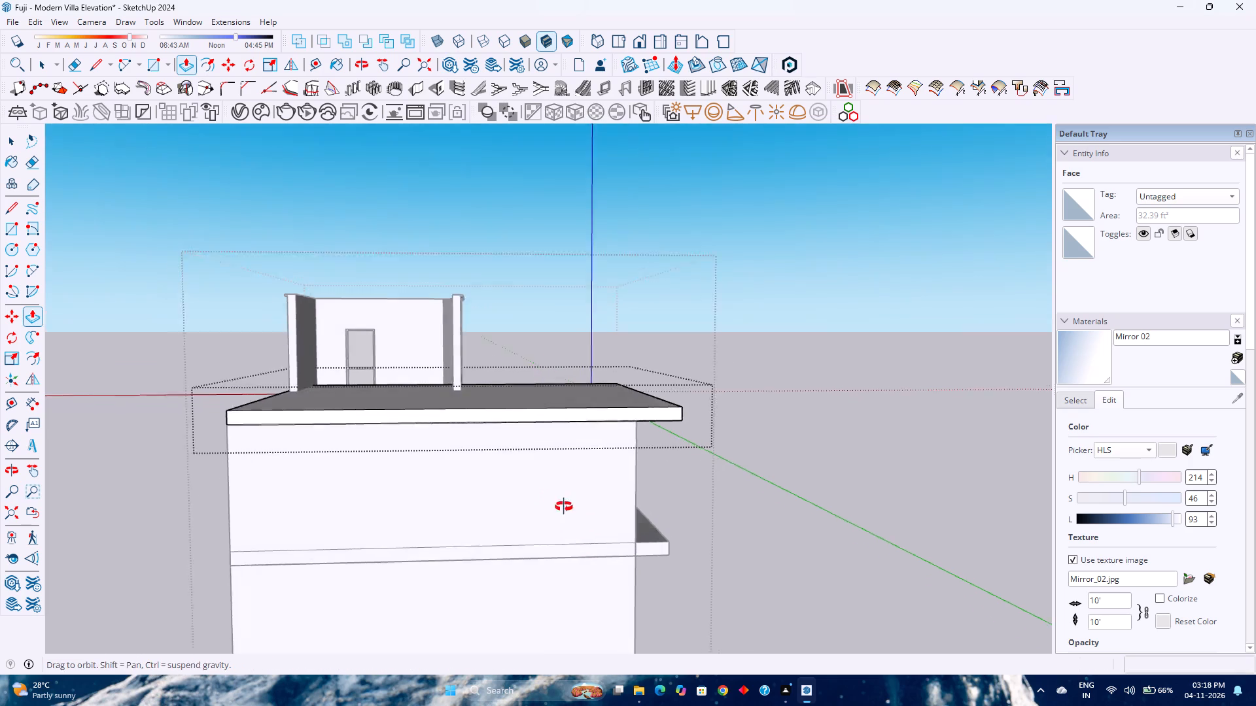
middle_click_drag(564, 507, 534, 501)
middle_click_drag(534, 501, 299, 523)
middle_click_drag(299, 523, 243, 526)
middle_click(239, 526)
key("space")
key("Escape")
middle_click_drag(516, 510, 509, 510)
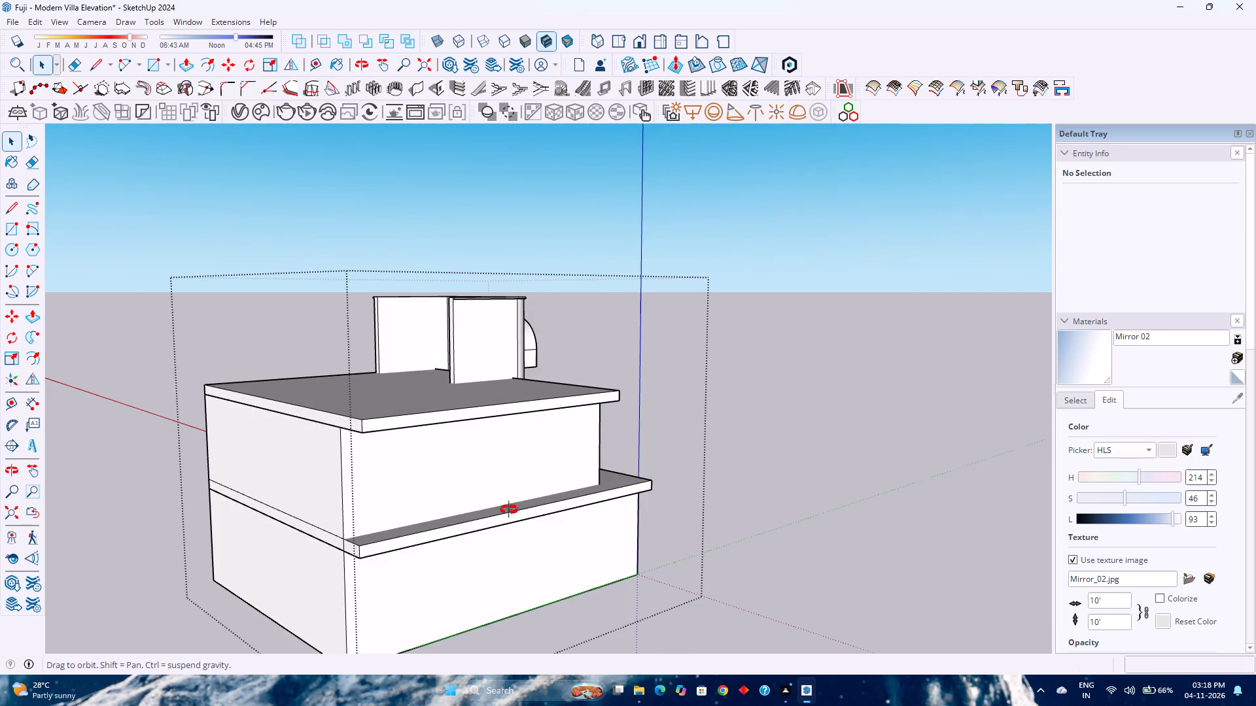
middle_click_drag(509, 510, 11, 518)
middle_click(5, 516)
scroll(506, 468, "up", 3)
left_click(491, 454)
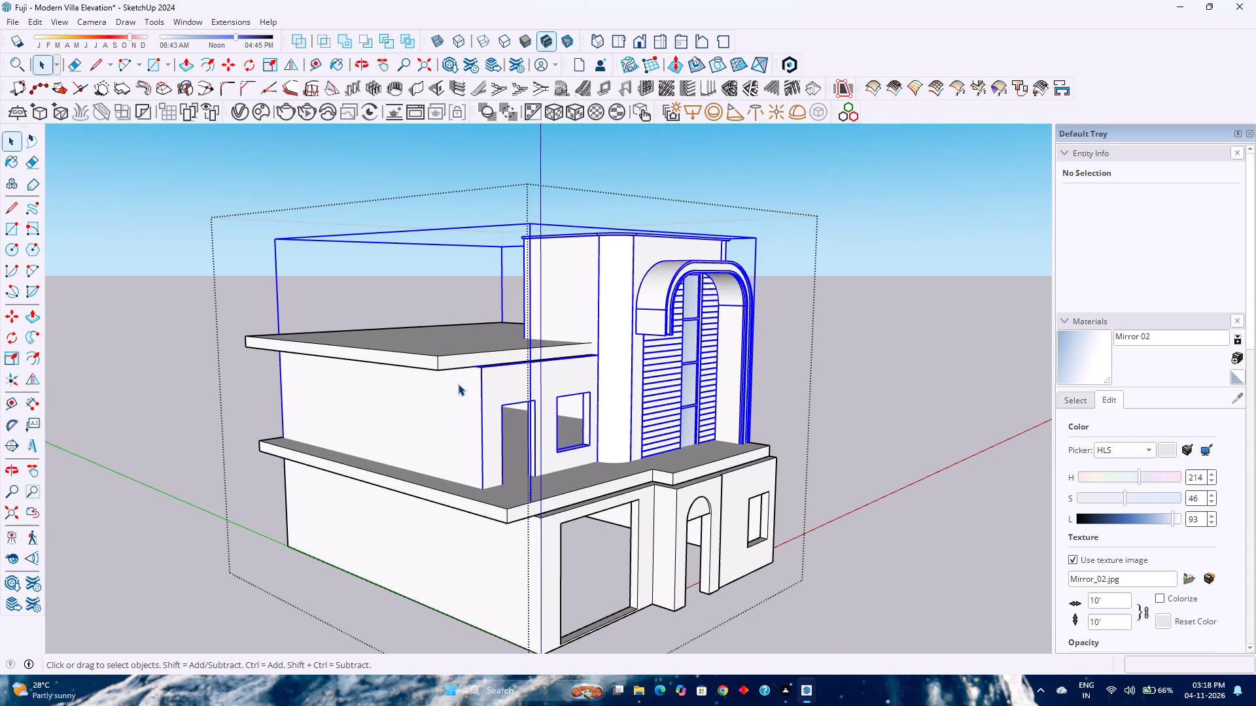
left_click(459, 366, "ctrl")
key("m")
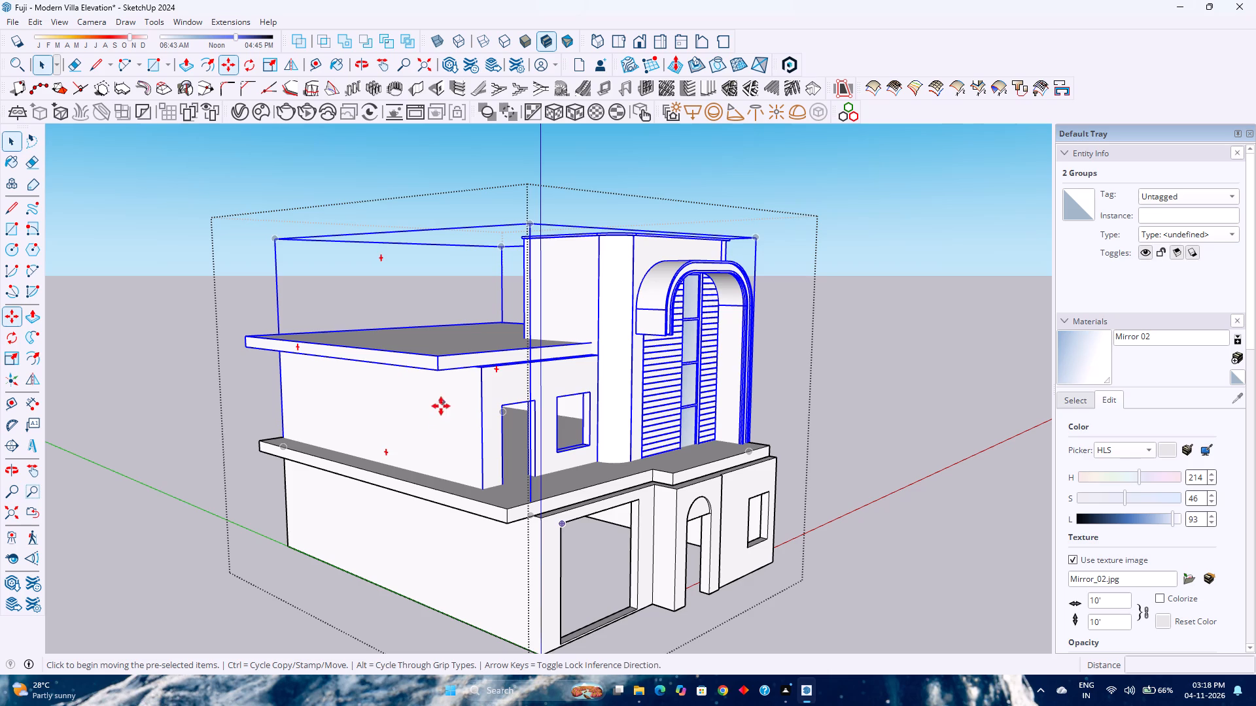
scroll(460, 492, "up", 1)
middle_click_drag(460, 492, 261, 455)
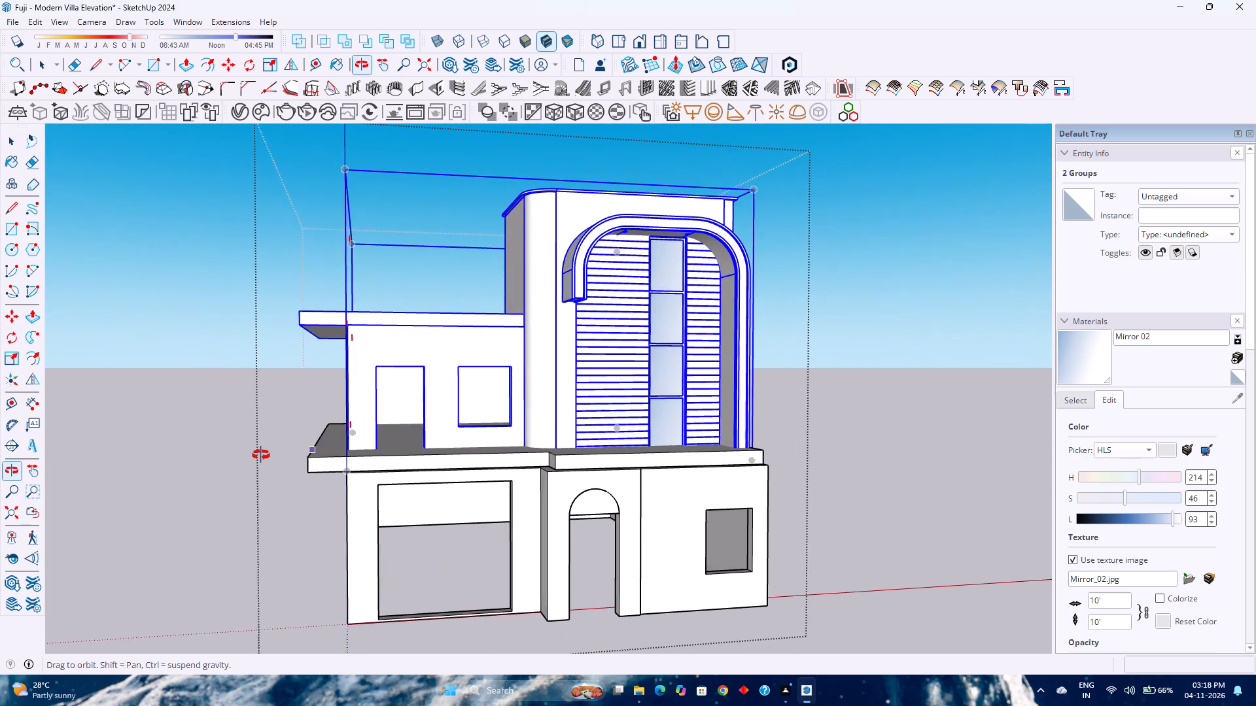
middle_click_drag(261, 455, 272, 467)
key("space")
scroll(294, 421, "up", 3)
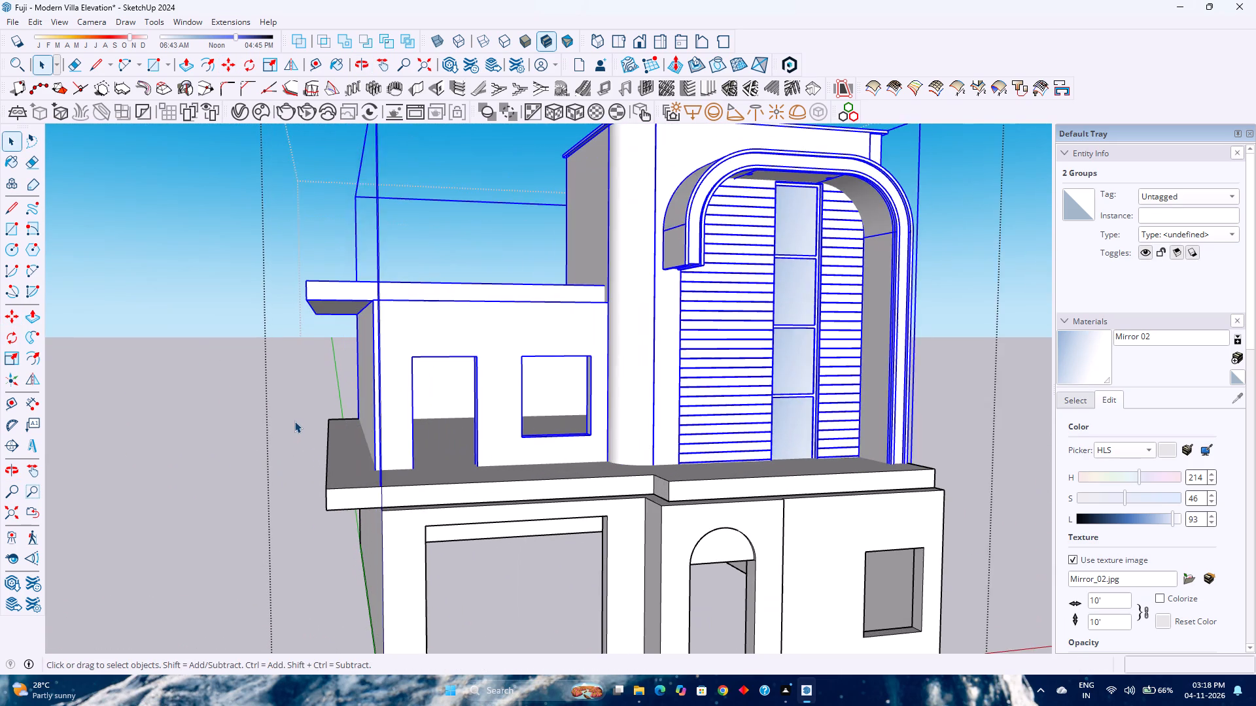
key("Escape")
Reopen the roof slab, push its garage-side face in about 10 11/16" to line up with the lower slab's edge, and close the slab group.
double_click(401, 299)
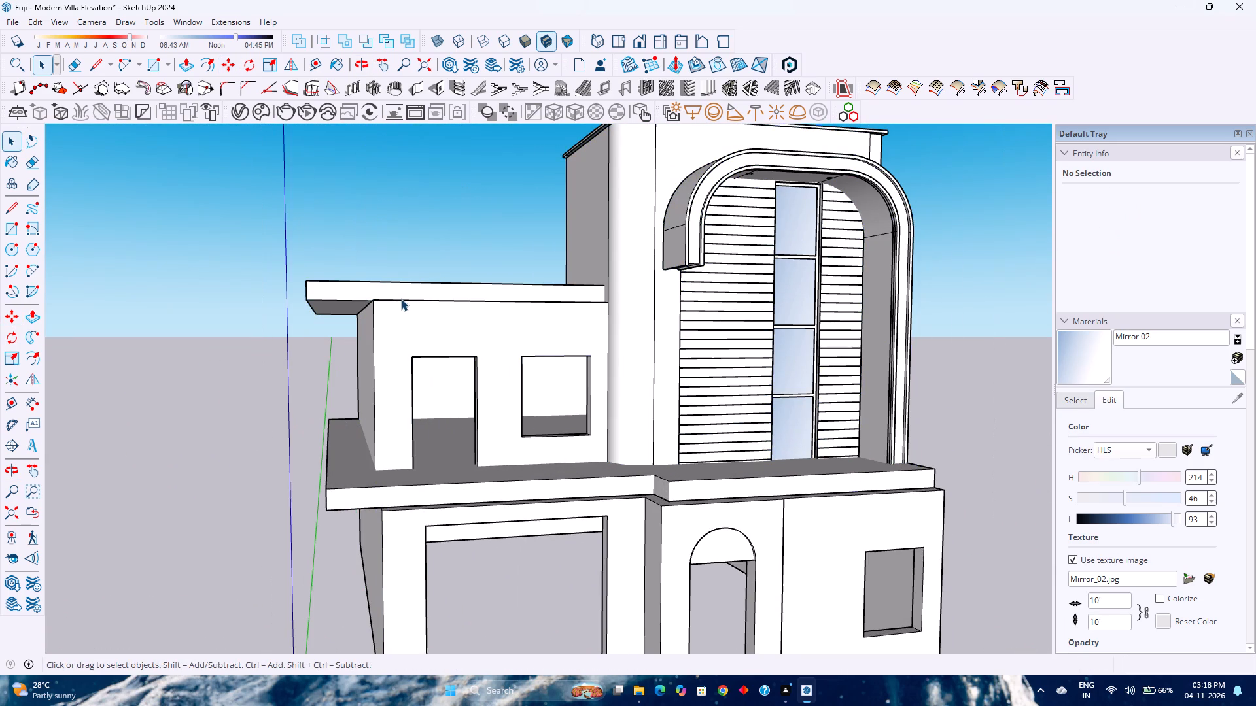
scroll(401, 299, "up", 2)
middle_click_drag(404, 299, 556, 375)
middle_click(556, 375)
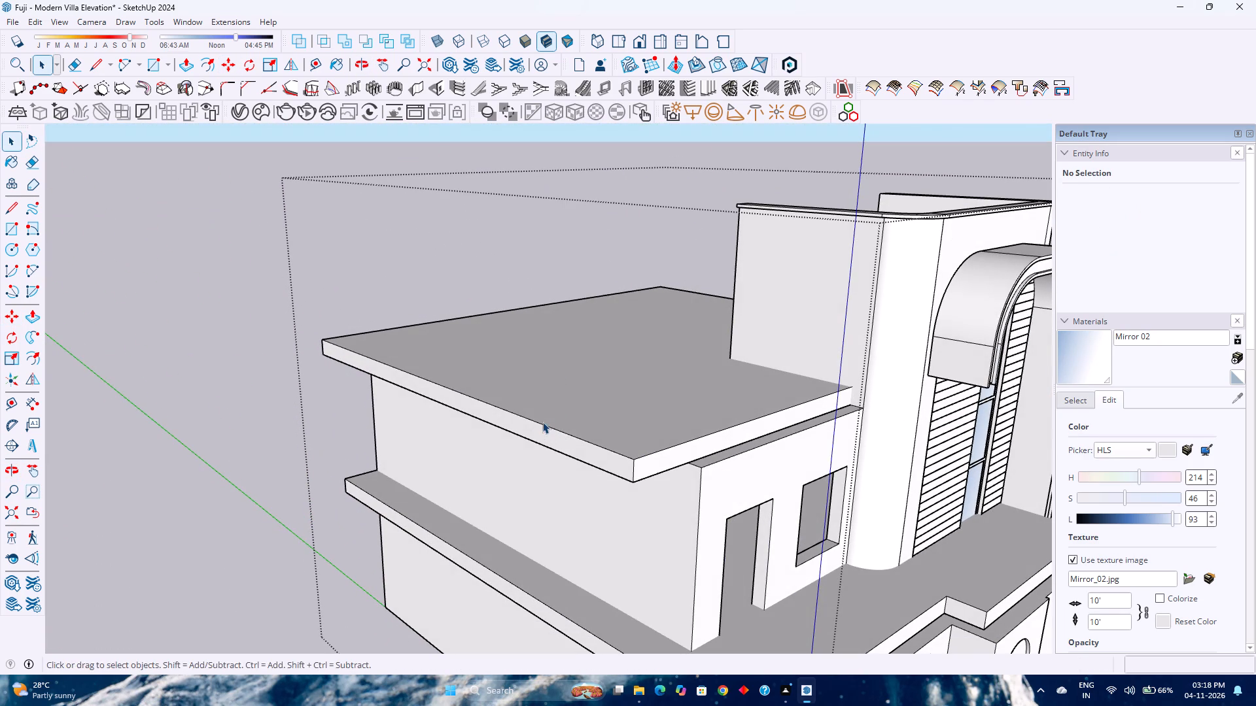
key("p")
key("space")
double_click(542, 435)
key("p")
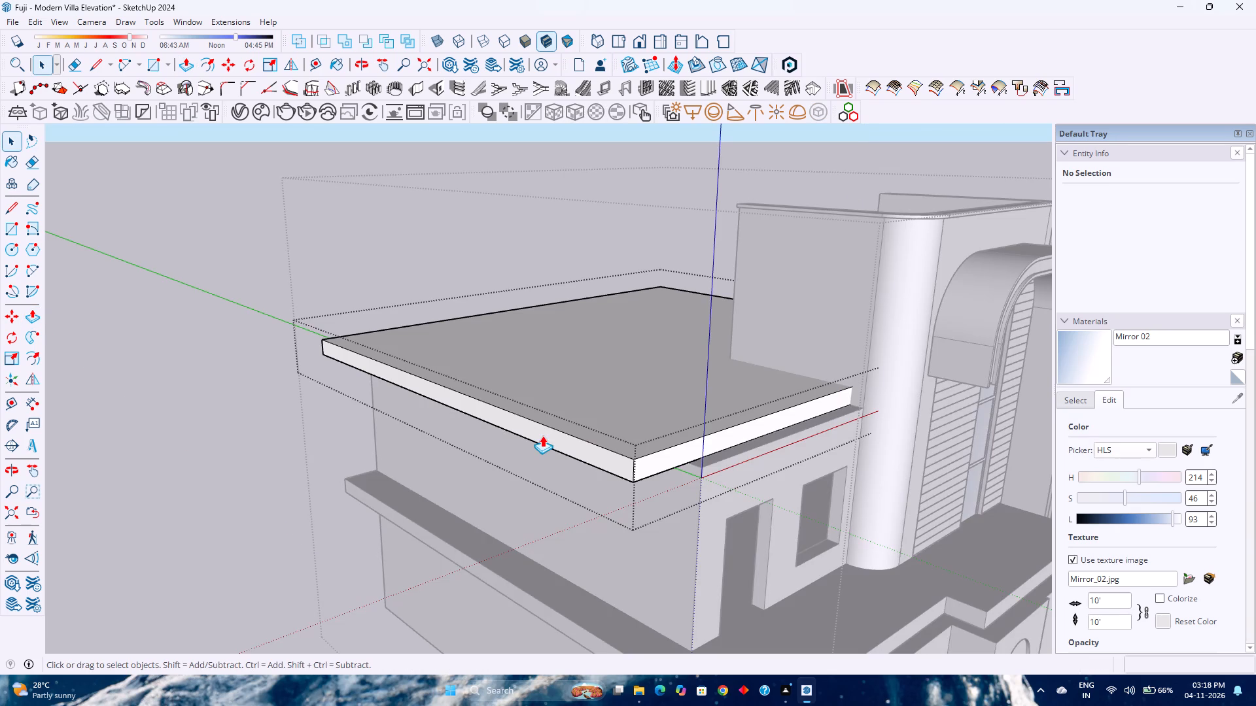
left_click(542, 435)
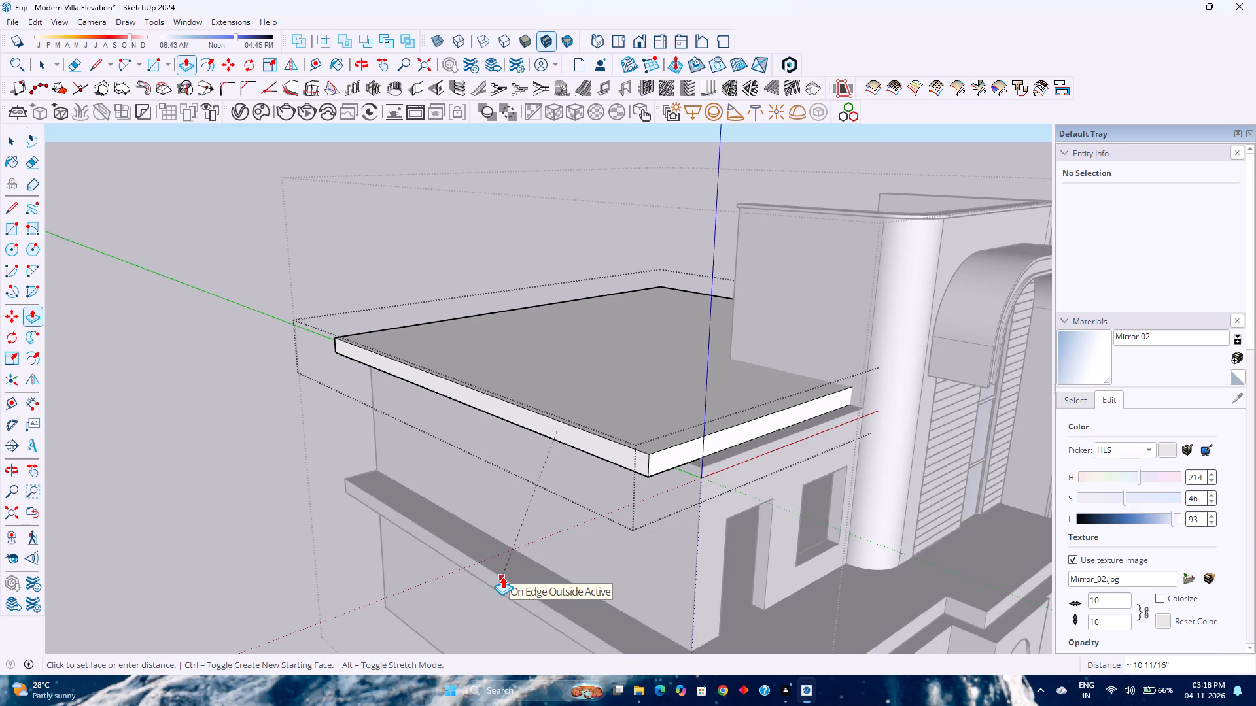
left_click(502, 577)
middle_click_drag(504, 557, 405, 435)
middle_click(405, 435)
scroll(404, 430, "down", 2)
middle_click_drag(404, 430, 481, 471)
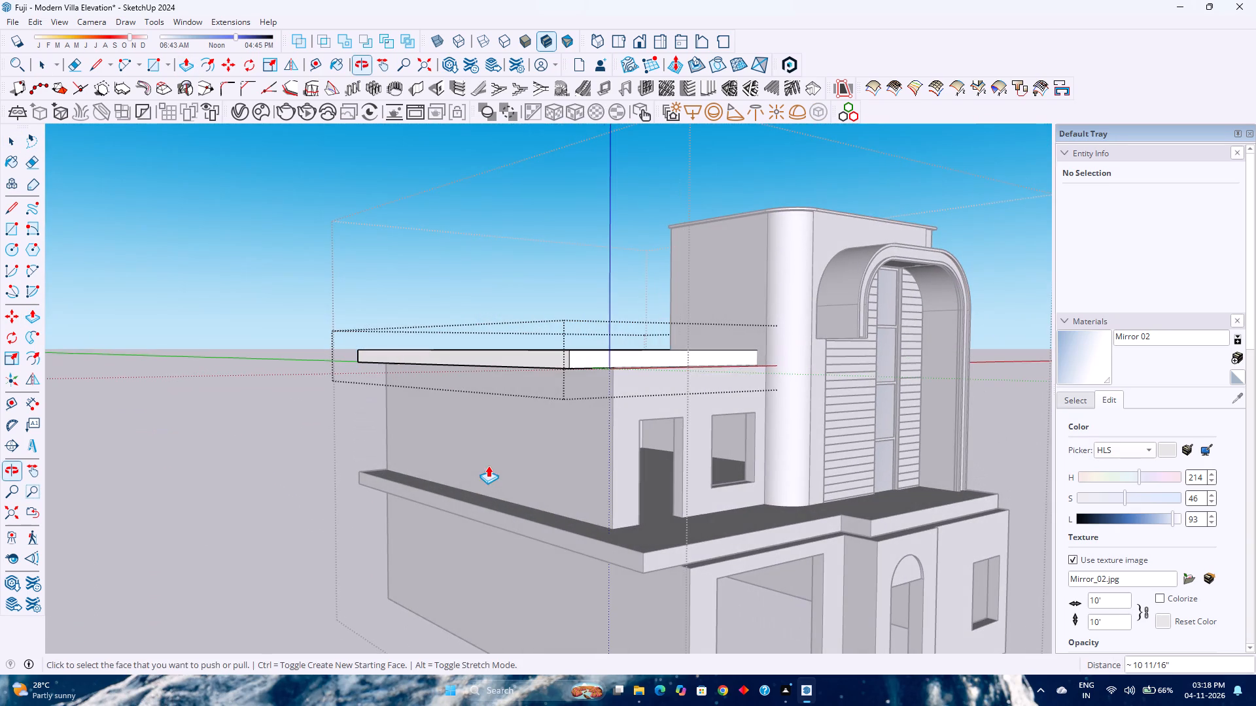
key("space")
key("Escape")
Move the upper block and the roof slab together up 1' so the block stands on top of the lower floor slab.
scroll(485, 463, "down", 3)
middle_click_drag(573, 478, 398, 454)
left_click(458, 458)
left_click(423, 367, "ctrl")
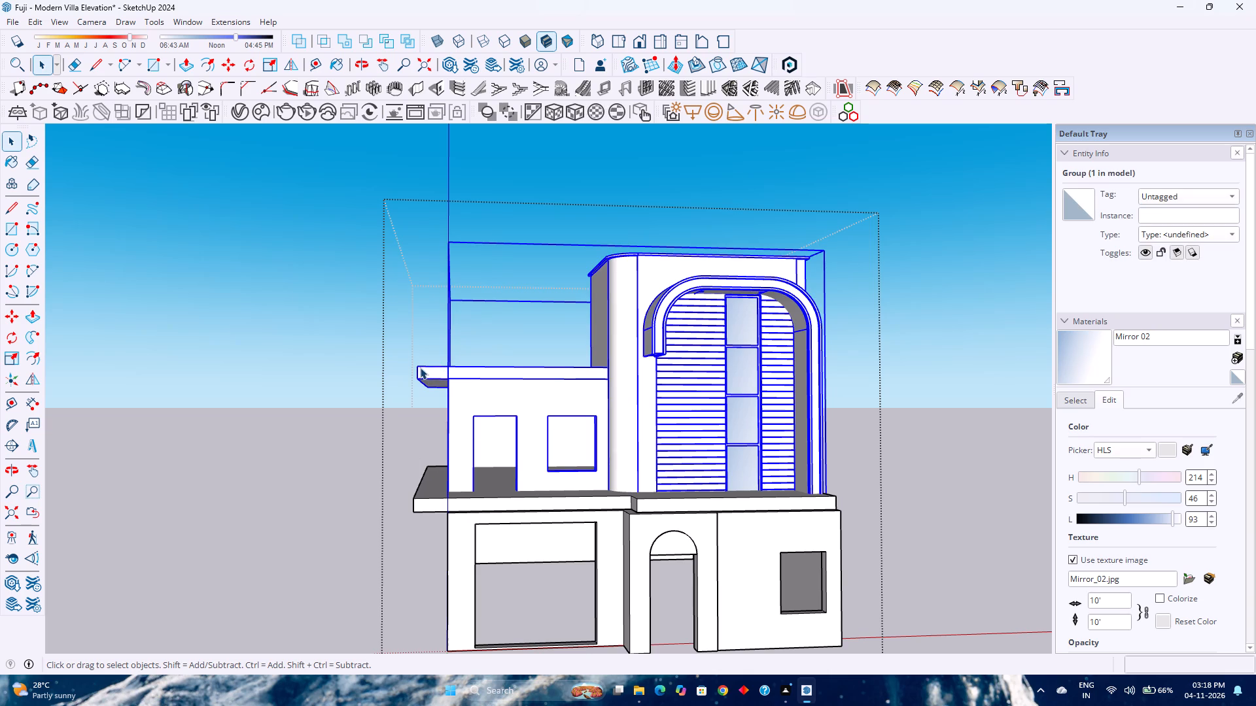
key("m")
middle_click_drag(477, 500, 523, 581)
middle_click(523, 581)
middle_click_drag(512, 576, 500, 522, "shift")
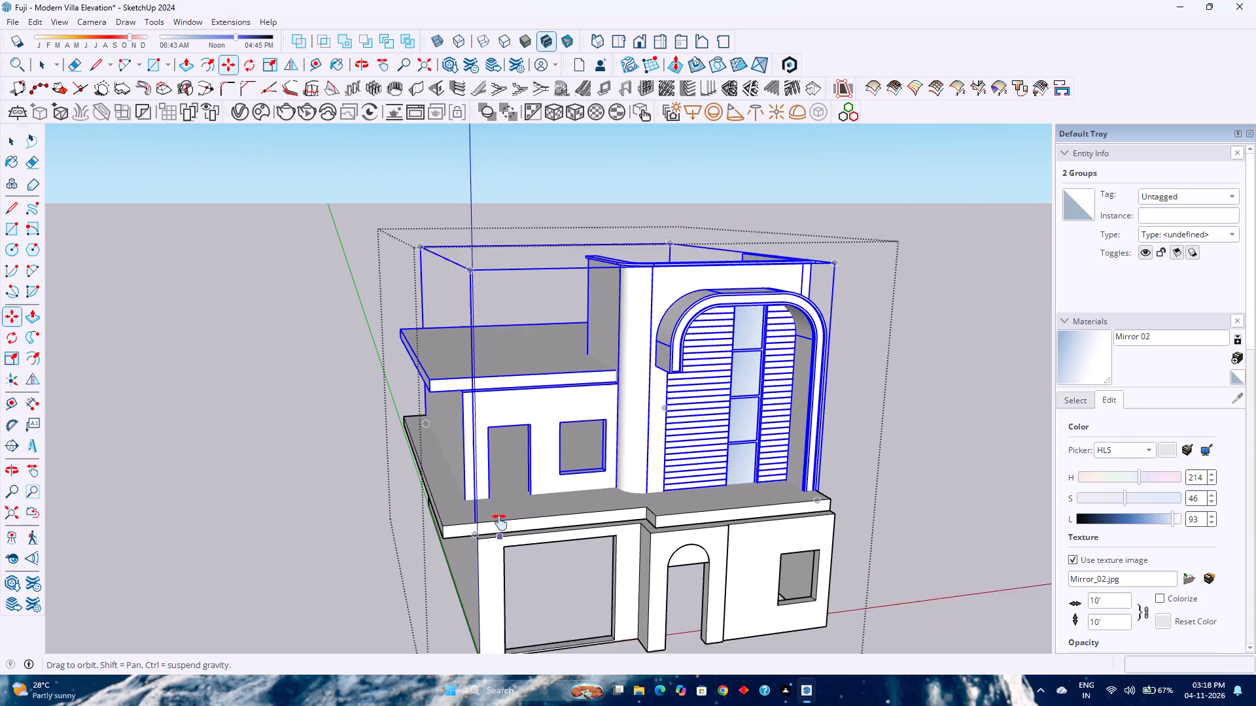
middle_click_drag(500, 522, 499, 513, "shift")
middle_click(499, 513)
left_click(475, 507)
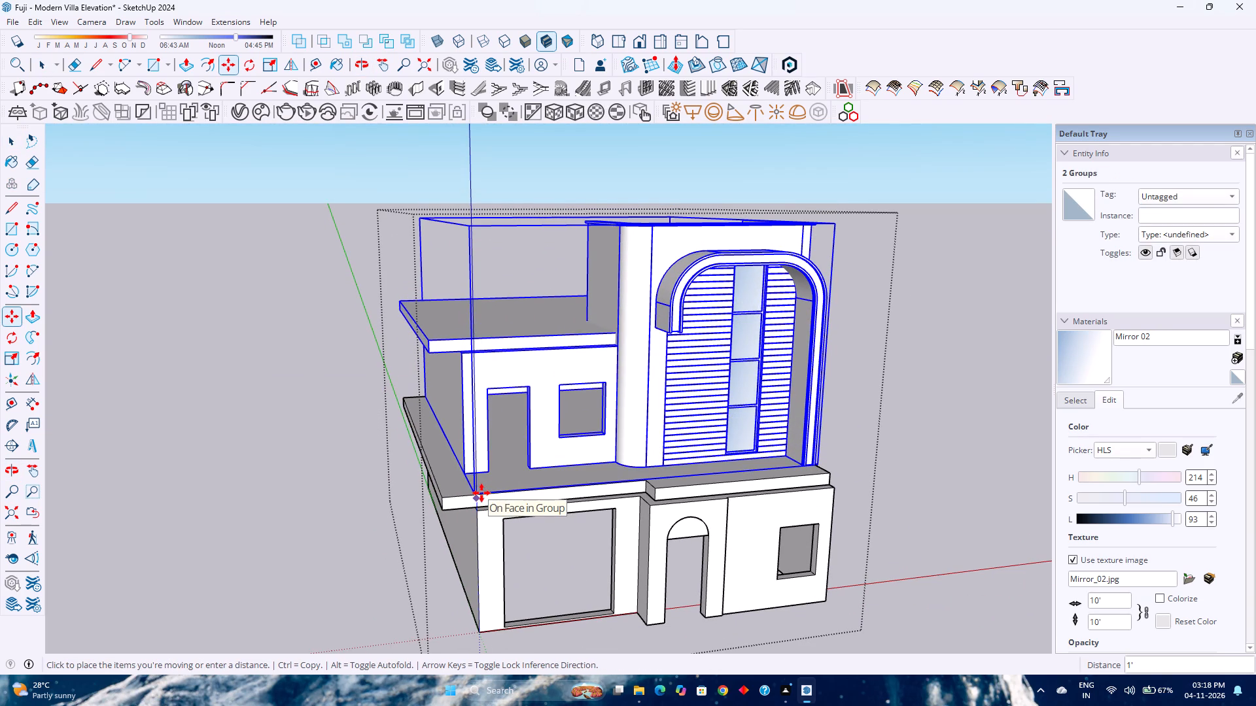
left_click(481, 493)
middle_click_drag(544, 509, 464, 435)
middle_click(464, 435)
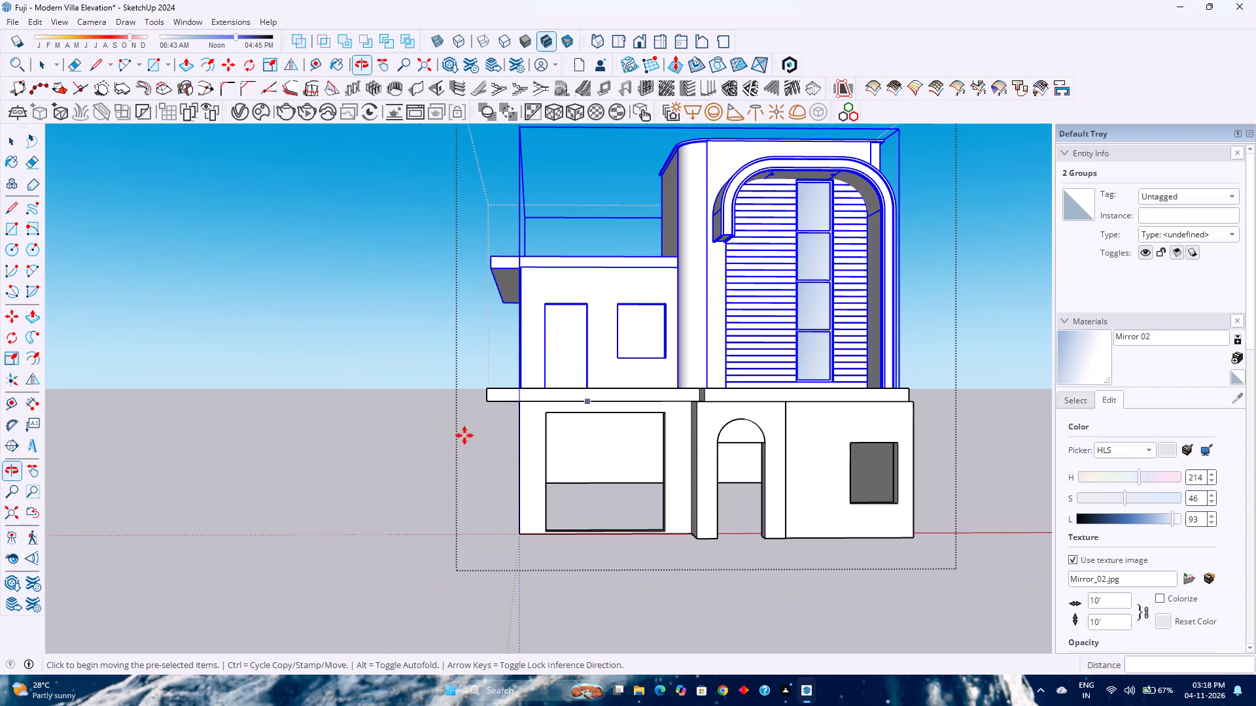
middle_click(464, 435)
key("space")
key("Escape")
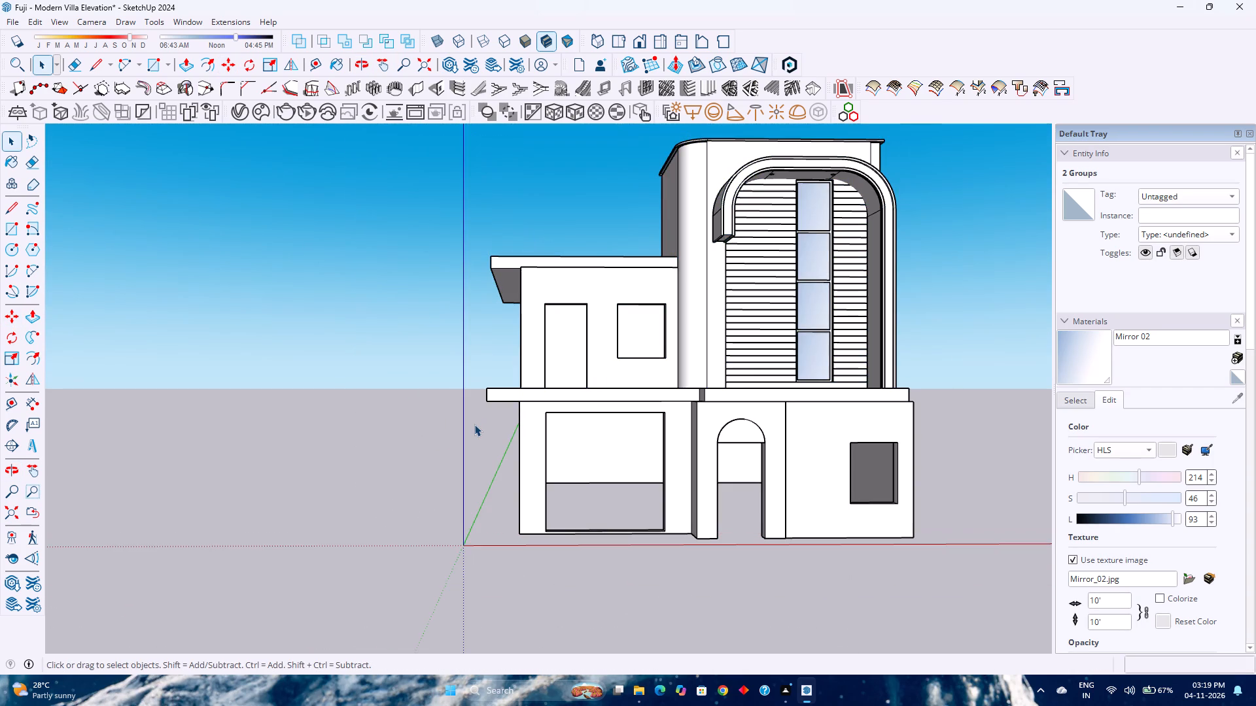
Examine the raised upper floor and both slabs from the front and the two sides.
scroll(474, 424, "down", 3)
middle_click_drag(600, 411, 593, 437)
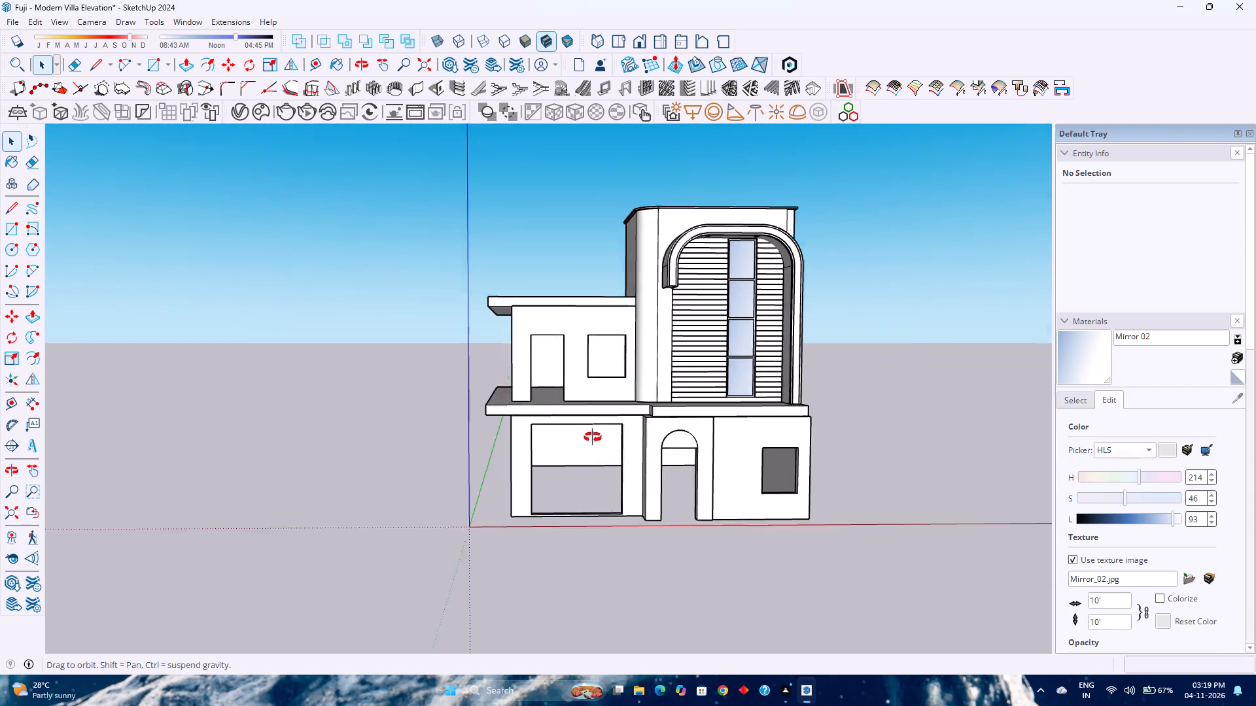
middle_click_drag(593, 437, 480, 432)
middle_click_drag(476, 429, 555, 417)
middle_click_drag(685, 391, 587, 455)
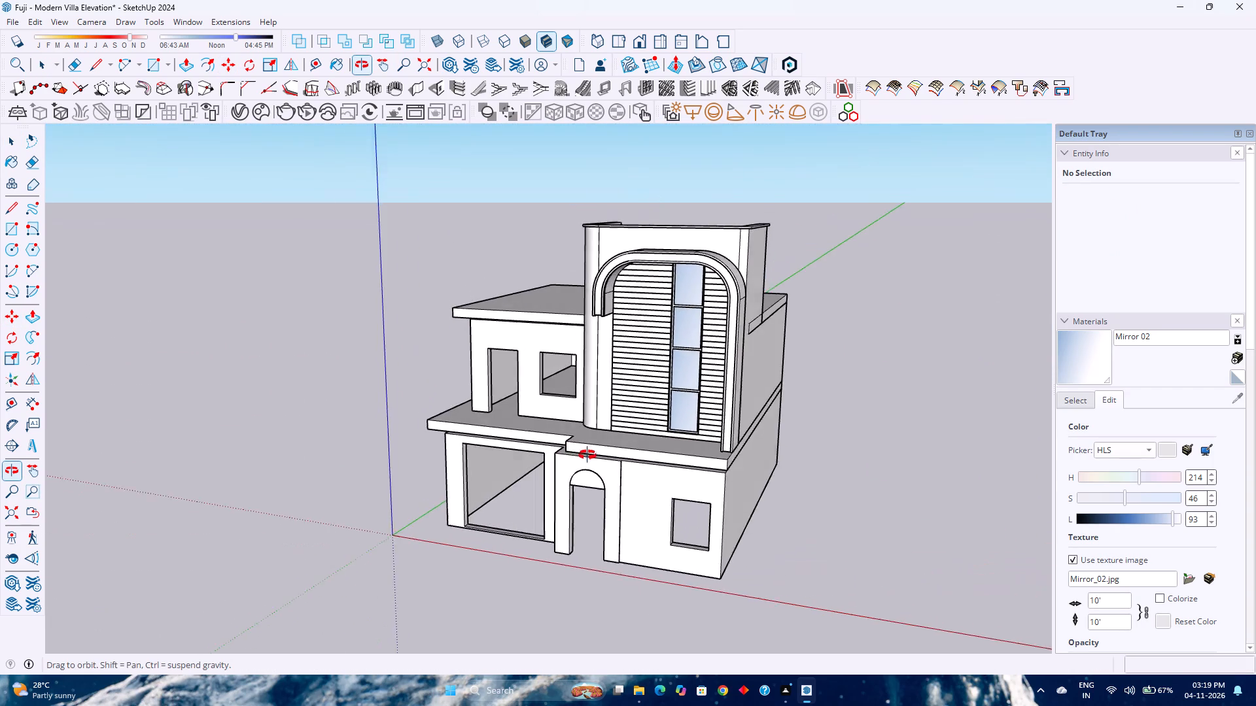
middle_click_drag(587, 455, 609, 457)
middle_click(609, 457)
middle_click(609, 457)
scroll(608, 457, "down", 2)
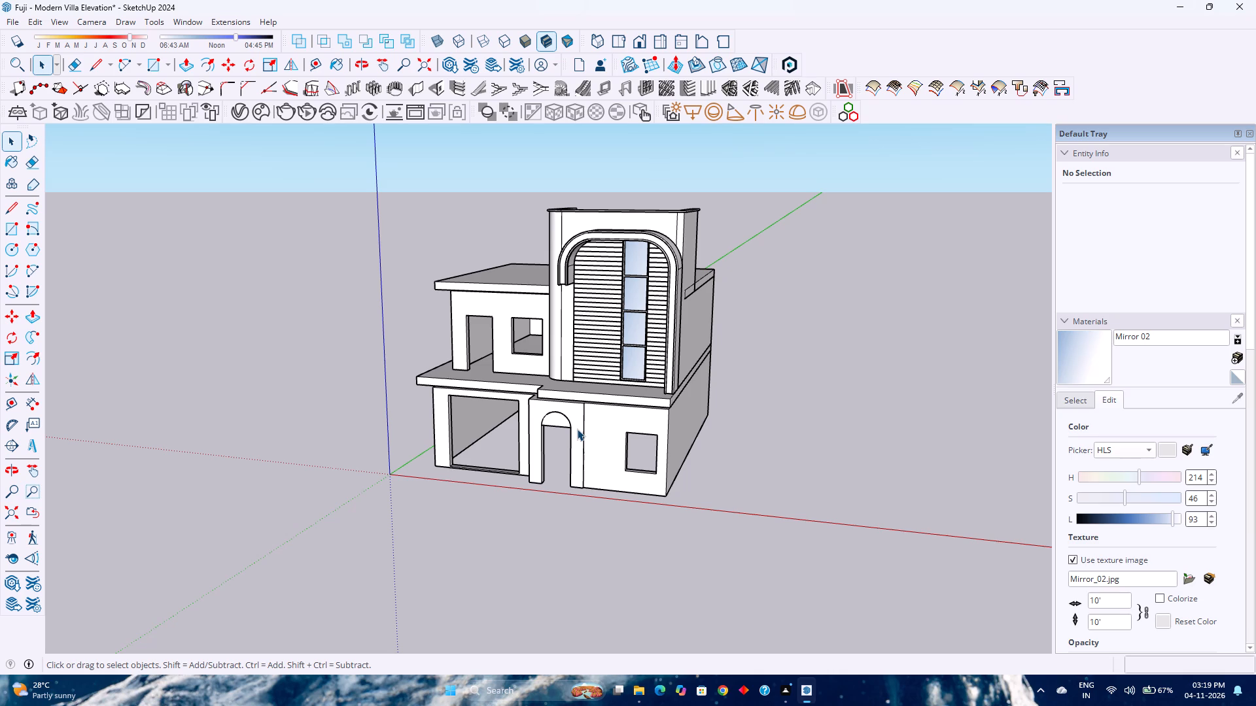
Save the model.
key("ctrl+s")
Examine the whole villa massing and its slab overhangs from the front, the garage side and above.
scroll(471, 413, "down", 4)
scroll(464, 422, "up", 3)
scroll(464, 423, "down", 3)
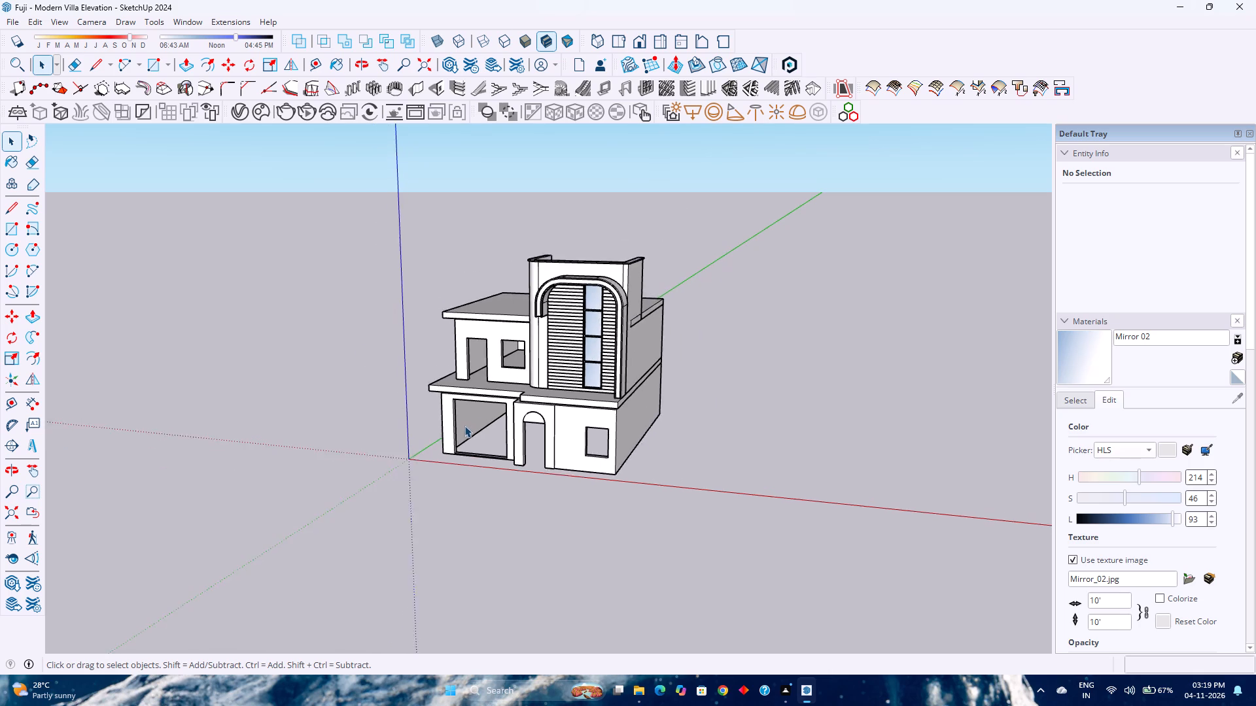
scroll(464, 426, "up", 2)
middle_click_drag(475, 431, 676, 422)
middle_click(676, 422)
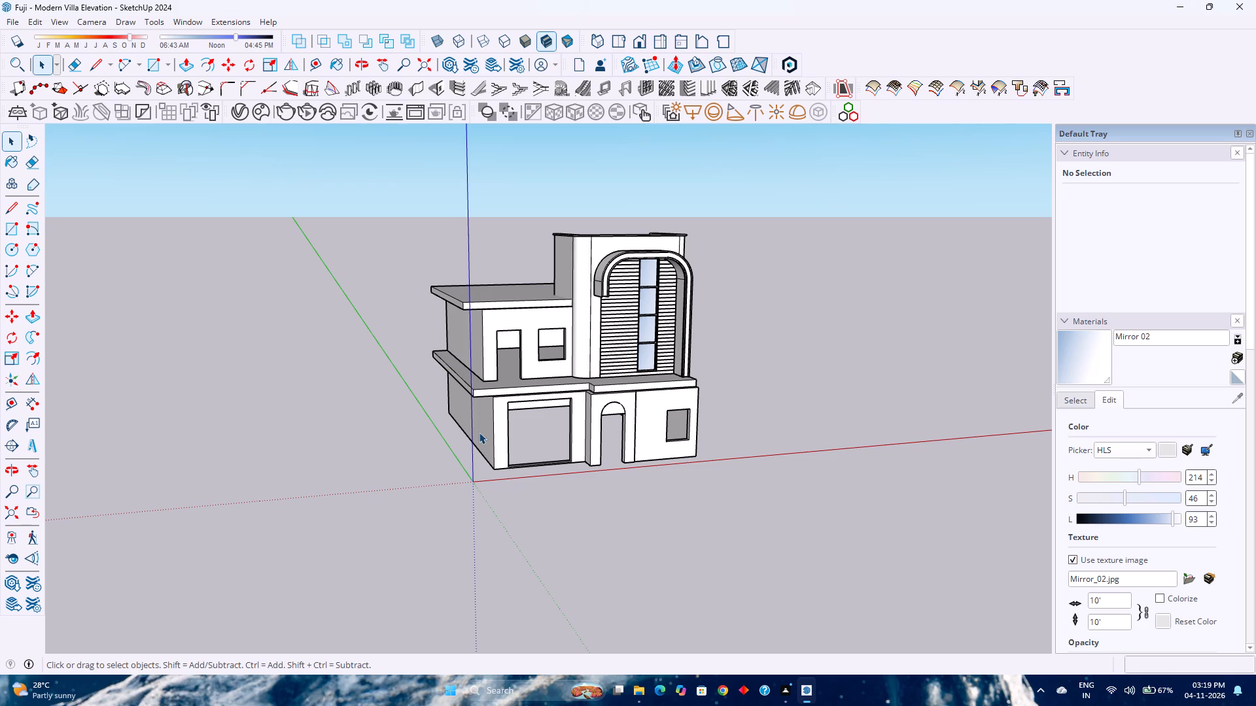
scroll(479, 432, "up", 1)
middle_click_drag(479, 430, 620, 541)
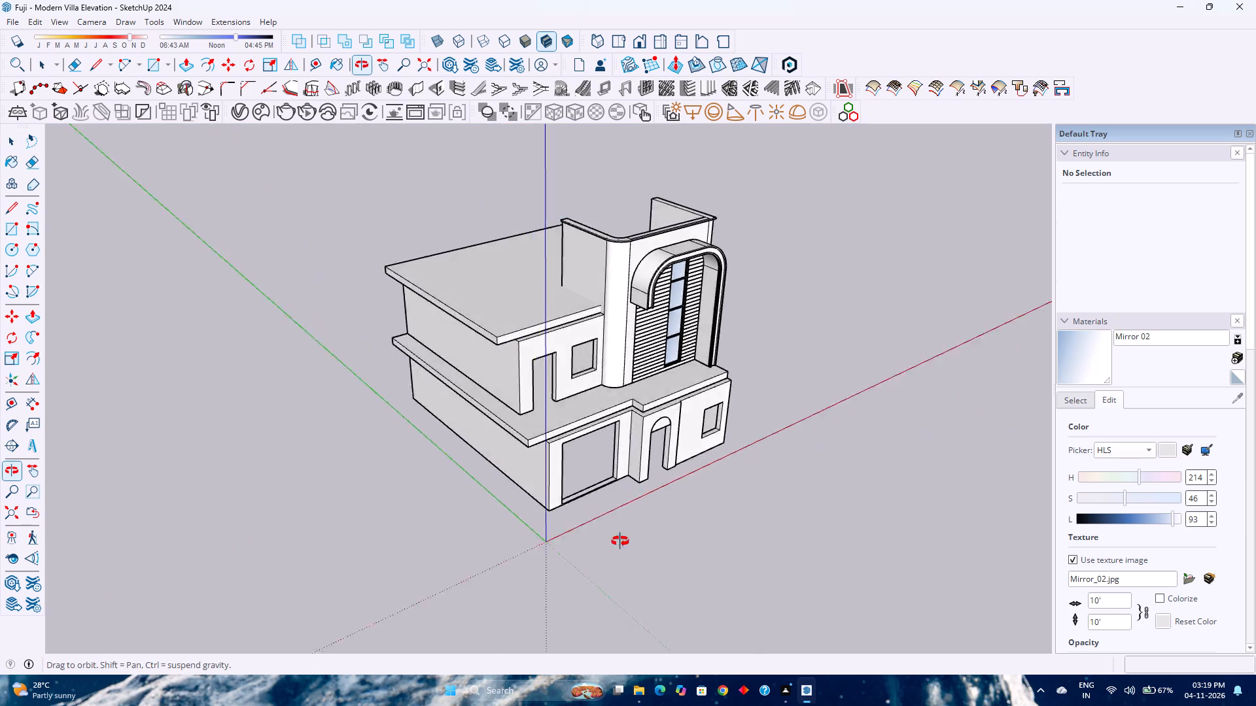
middle_click_drag(620, 541, 631, 611)
middle_click(631, 611)
scroll(564, 431, "up", 1)
middle_click_drag(564, 431, 559, 522)
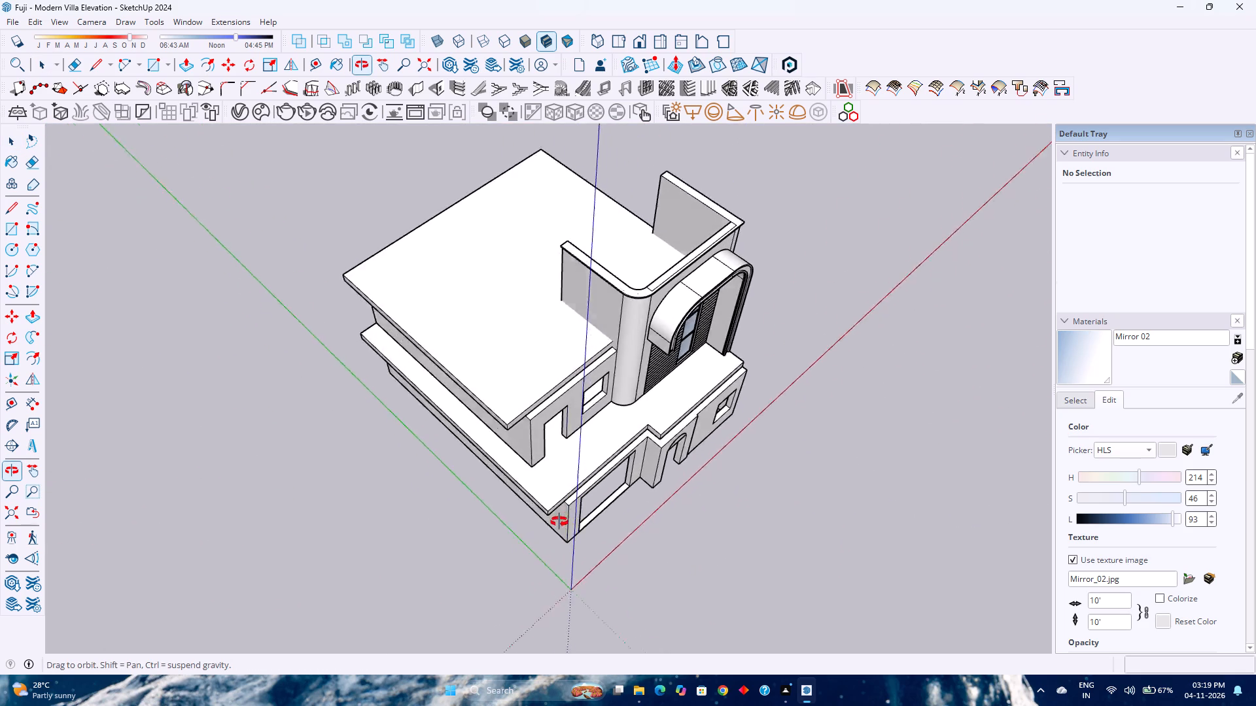
middle_click_drag(559, 522, 364, 394)
Examine the roof slab and upper block on the ground floor from the front and from above the garage side.
double_click(485, 445)
scroll(486, 439, "up", 1)
left_click(486, 439)
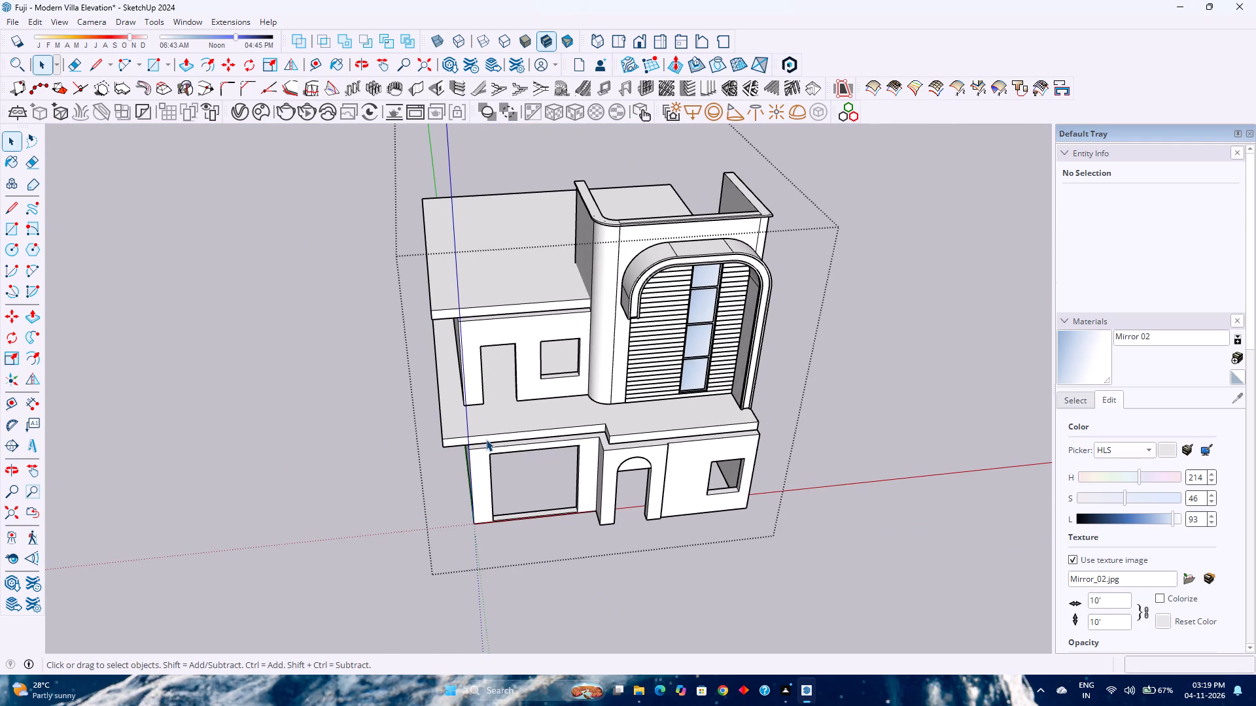
left_click(486, 462)
left_click(470, 393)
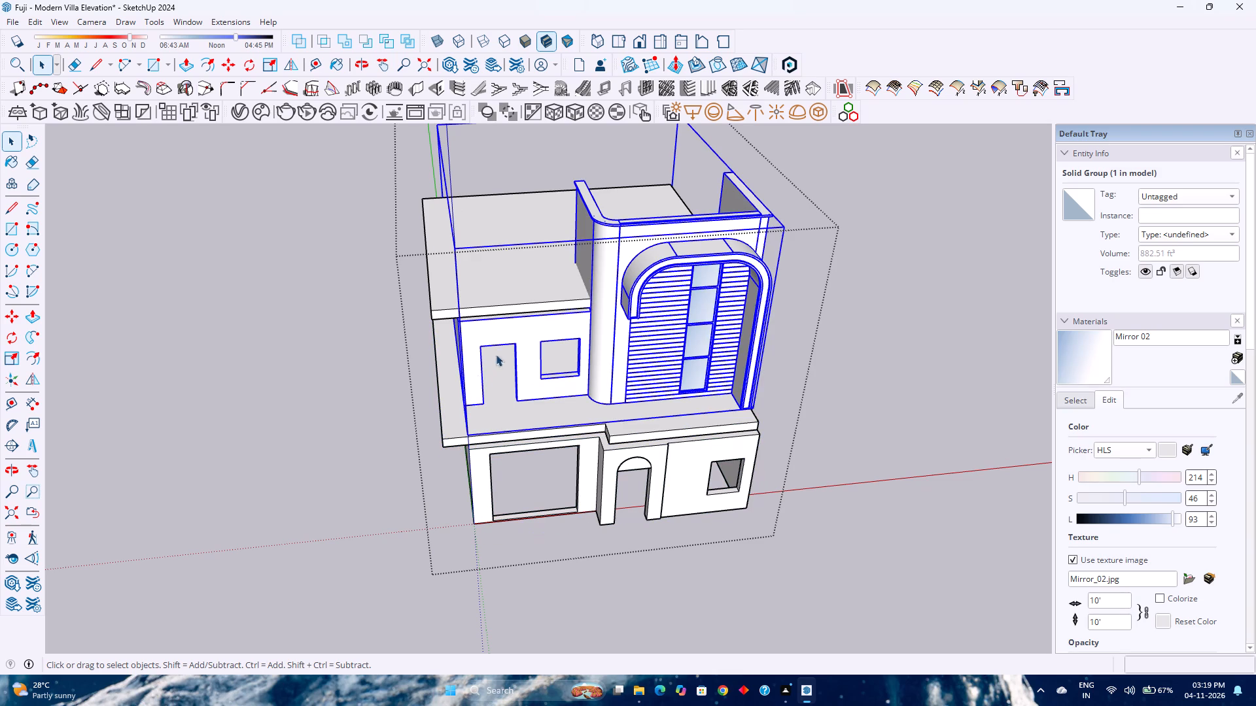
left_click(541, 310)
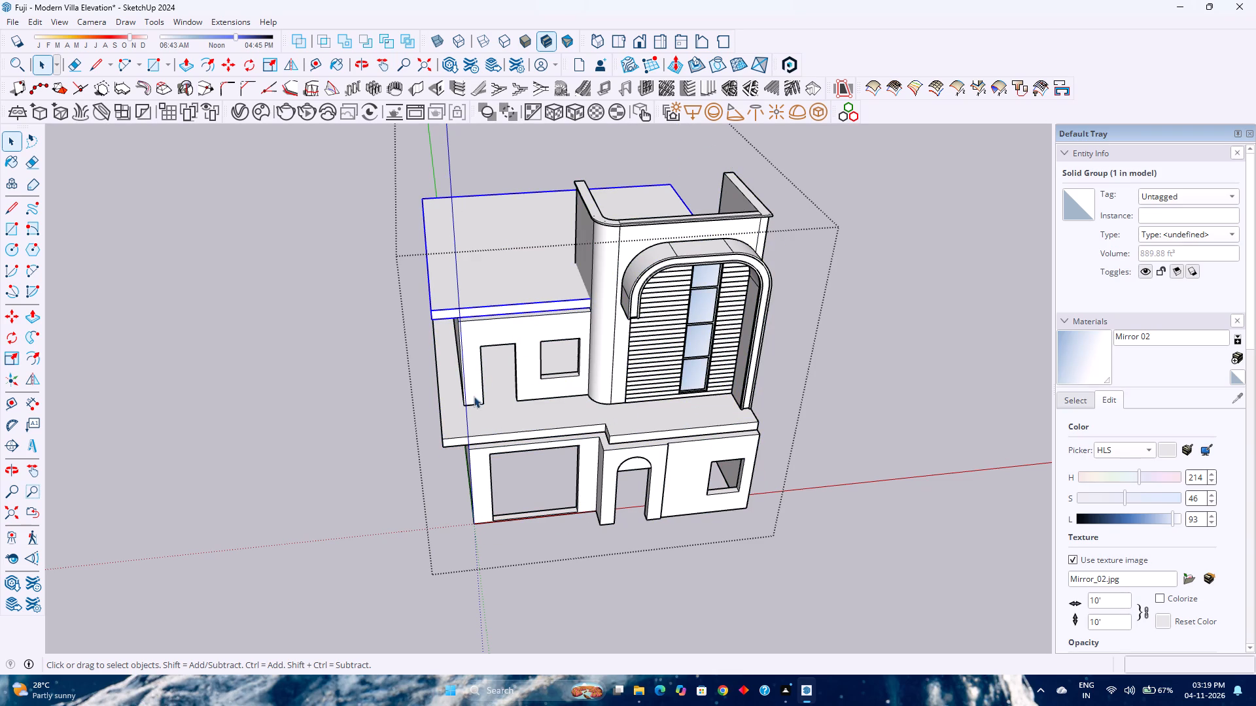
scroll(477, 398, "down", 4)
scroll(480, 417, "up", 1)
middle_click_drag(480, 417, 715, 467)
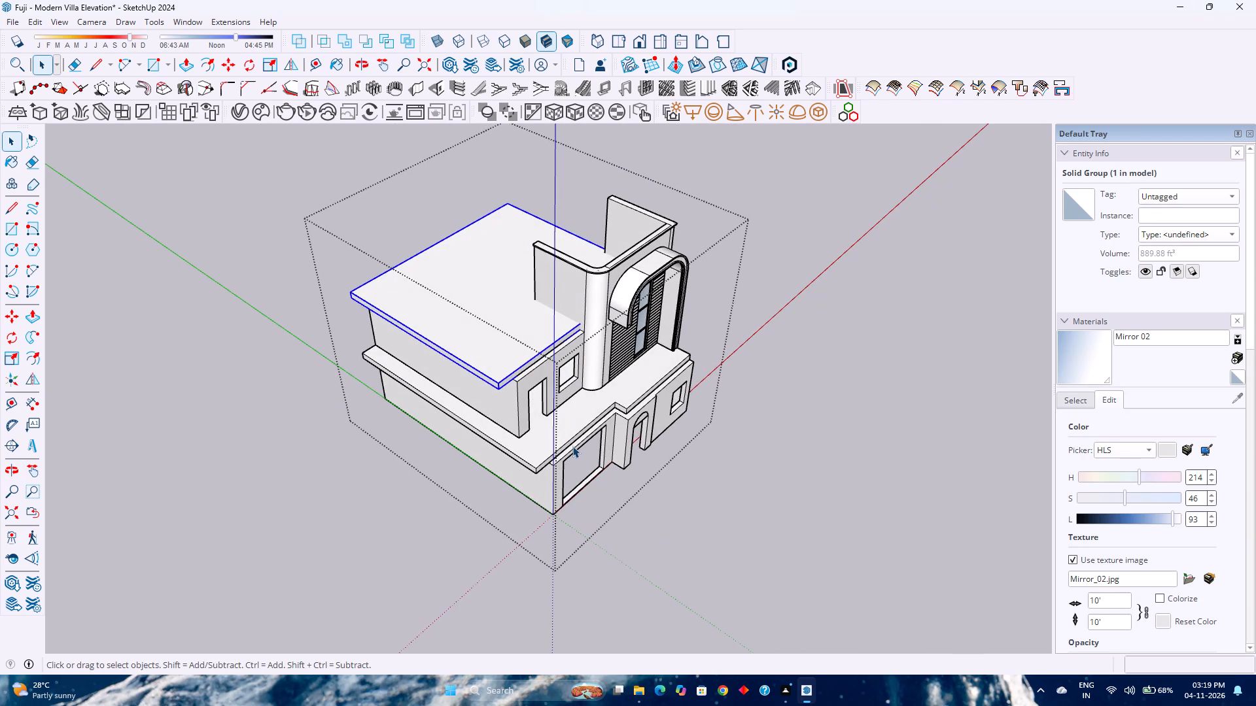
Switch to Chrome, open ChatGPT and start attaching a file from the computer to a new chat.
left_click(729, 686)
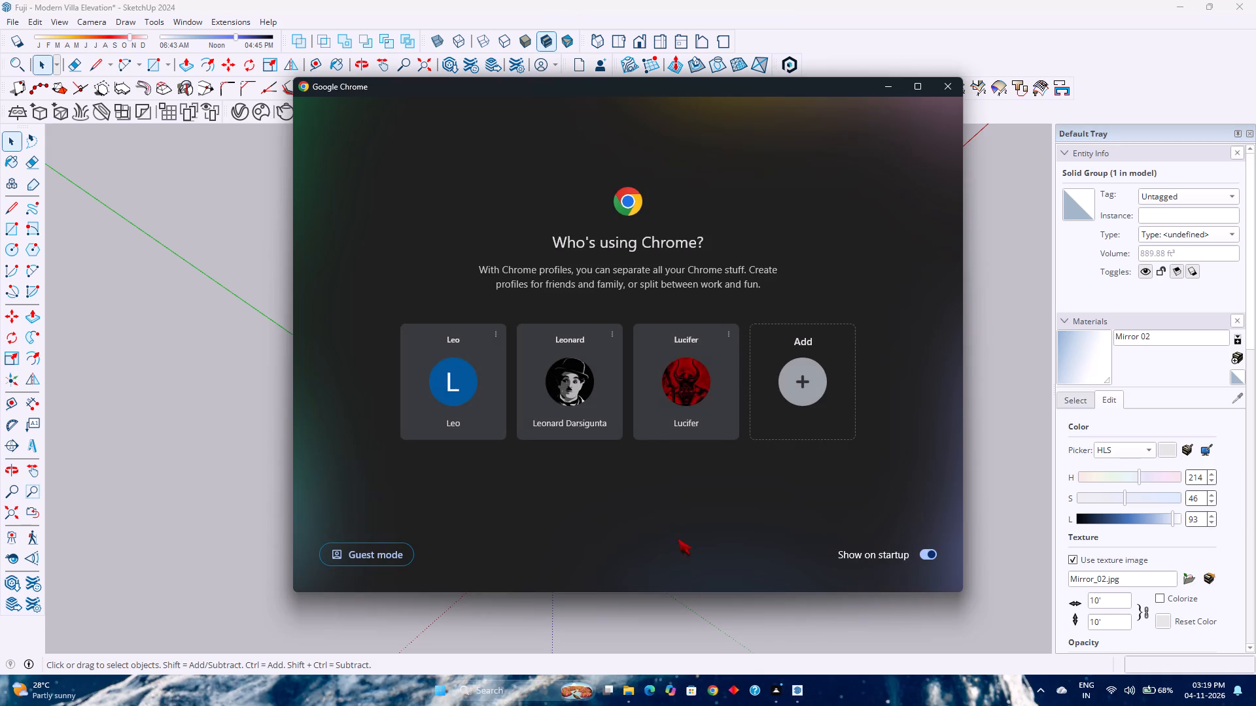
left_click(669, 421)
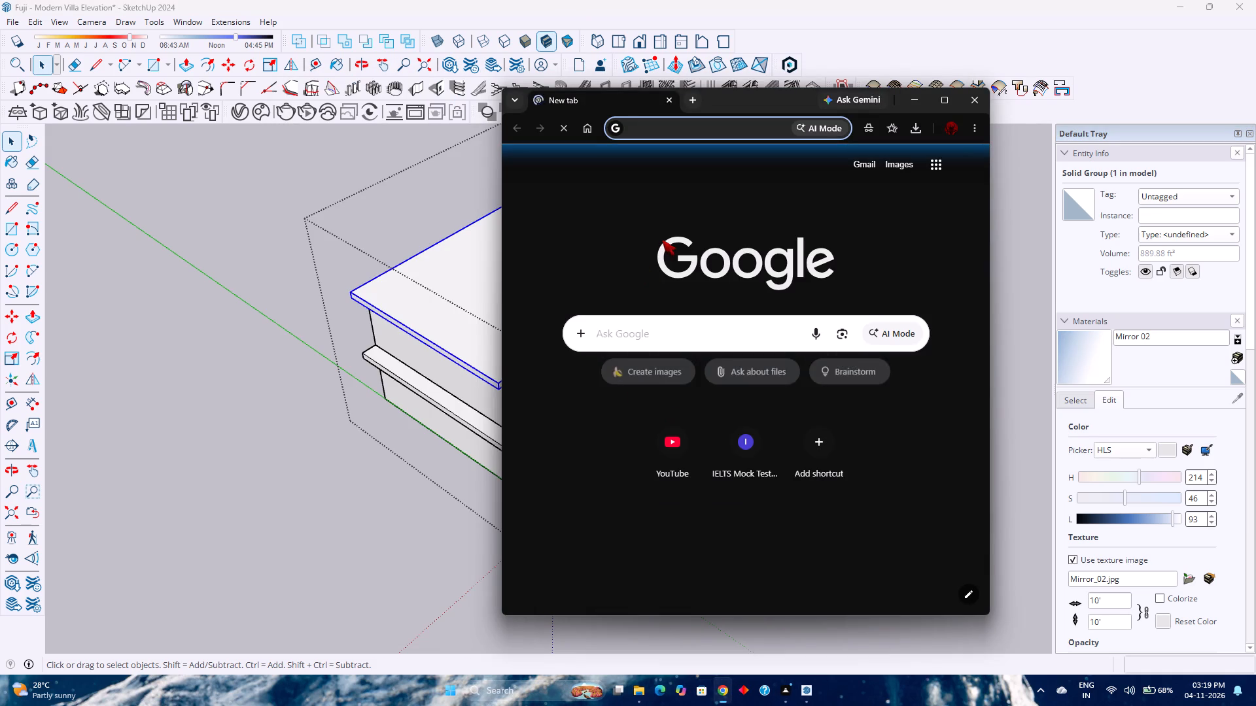
type("ch")
key("Return")
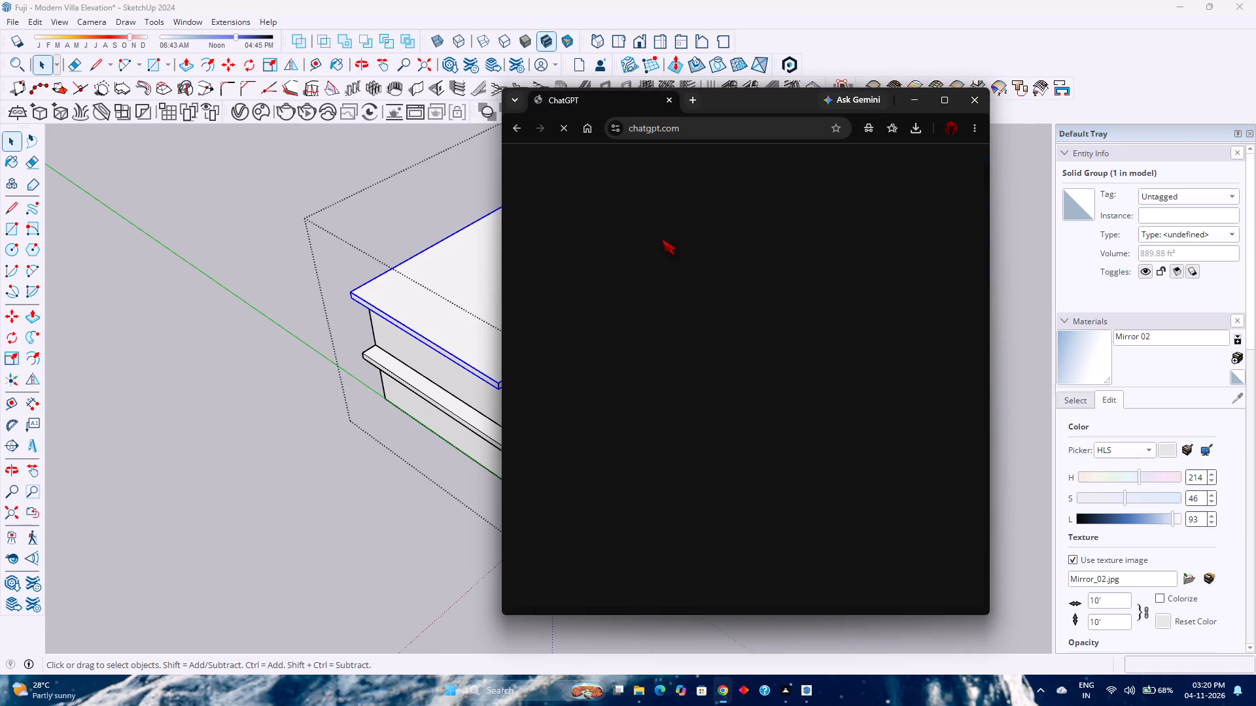
left_click(562, 360)
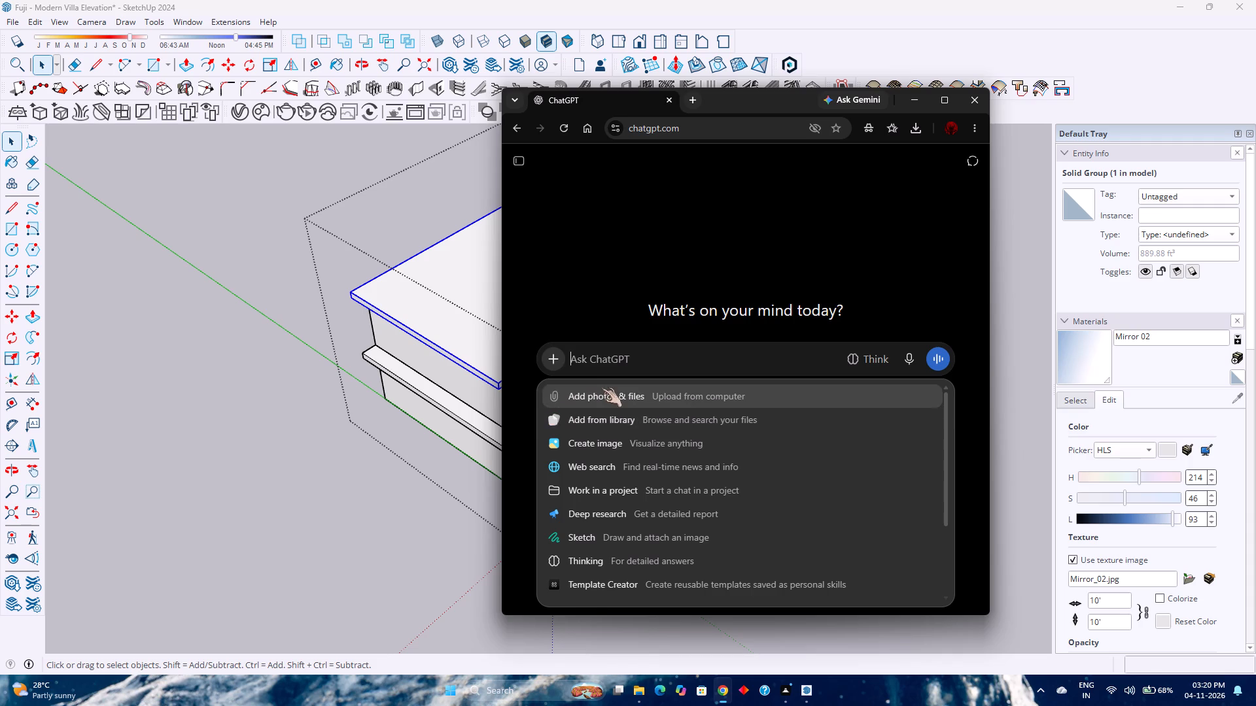
left_click(601, 388)
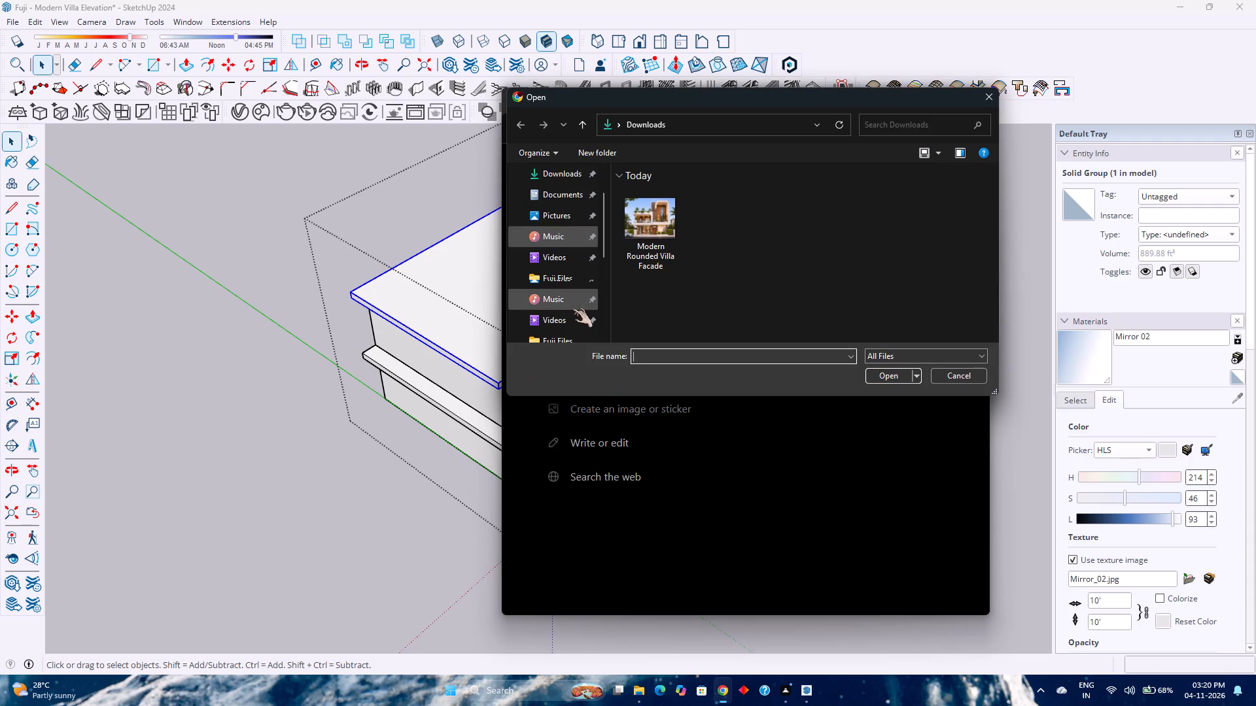
Look through the pictures in the Design Images folder of Fuji Files for a file to attach.
scroll(572, 308, "down", 1)
left_click(559, 284)
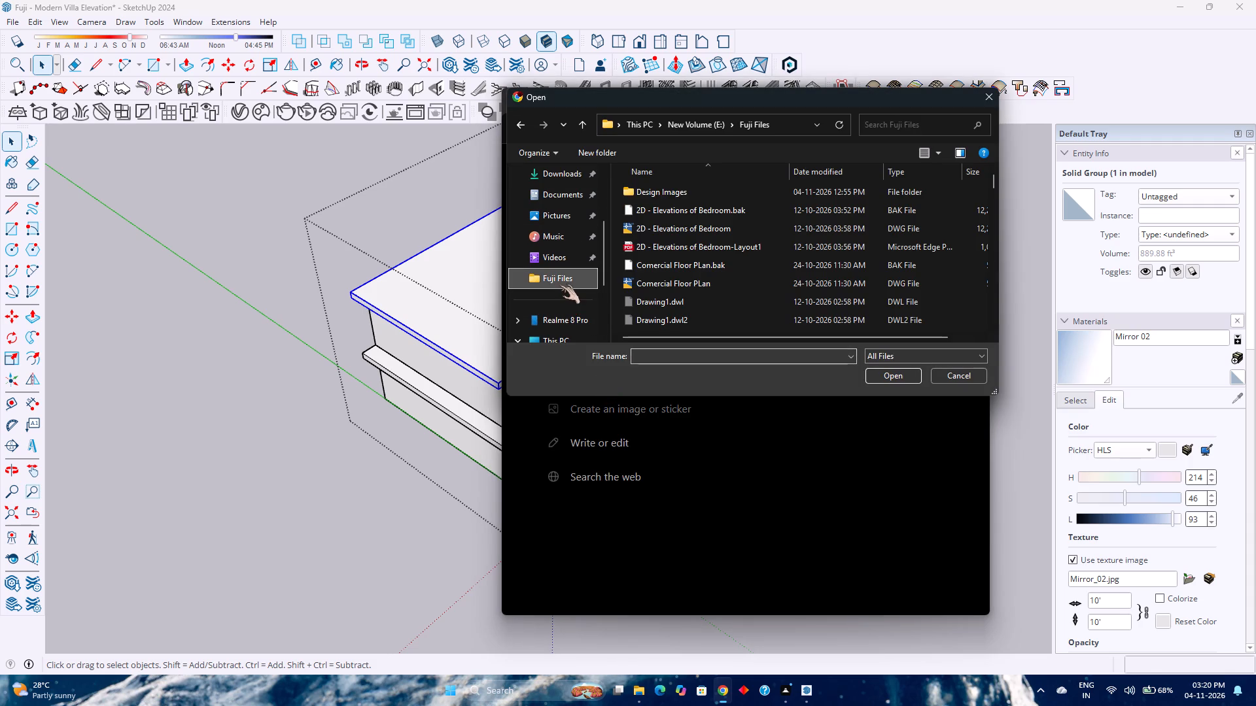
double_click(656, 193)
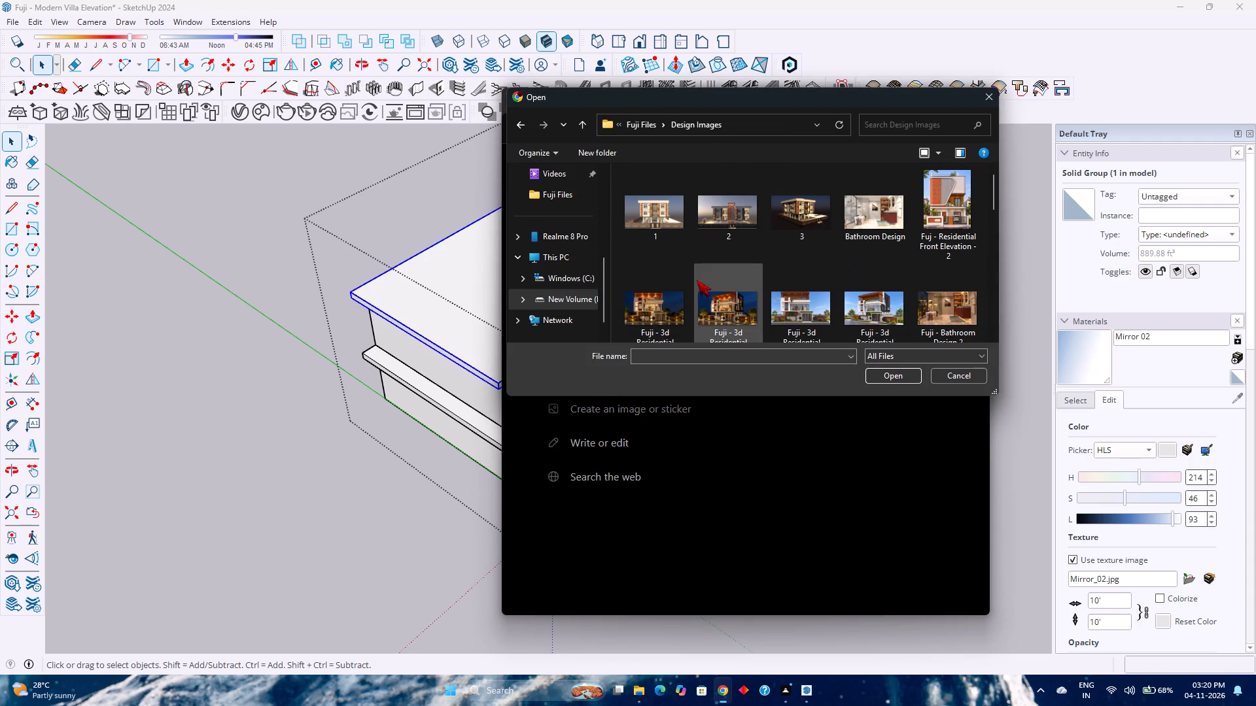
scroll(692, 284, "down", 9)
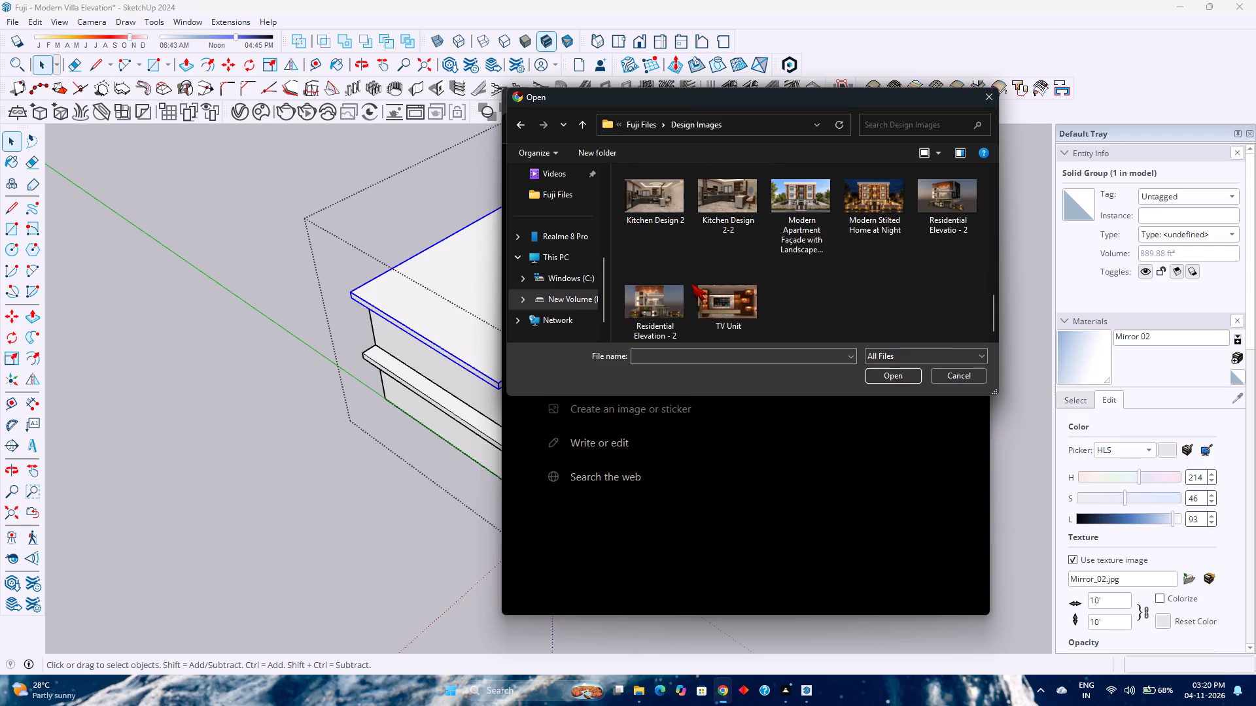
scroll(691, 284, "up", 11)
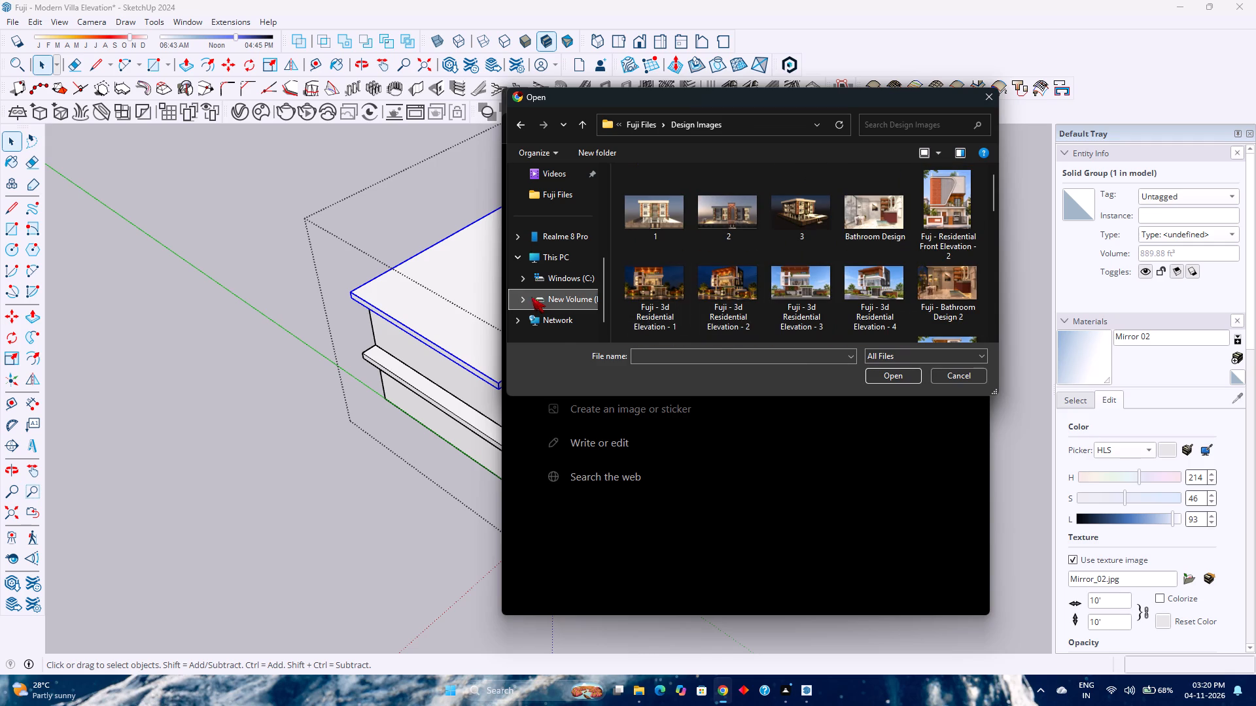
Look through folder 1 inside AutoCAD Projects on New Volume (E:) for a file to attach.
left_click(524, 297)
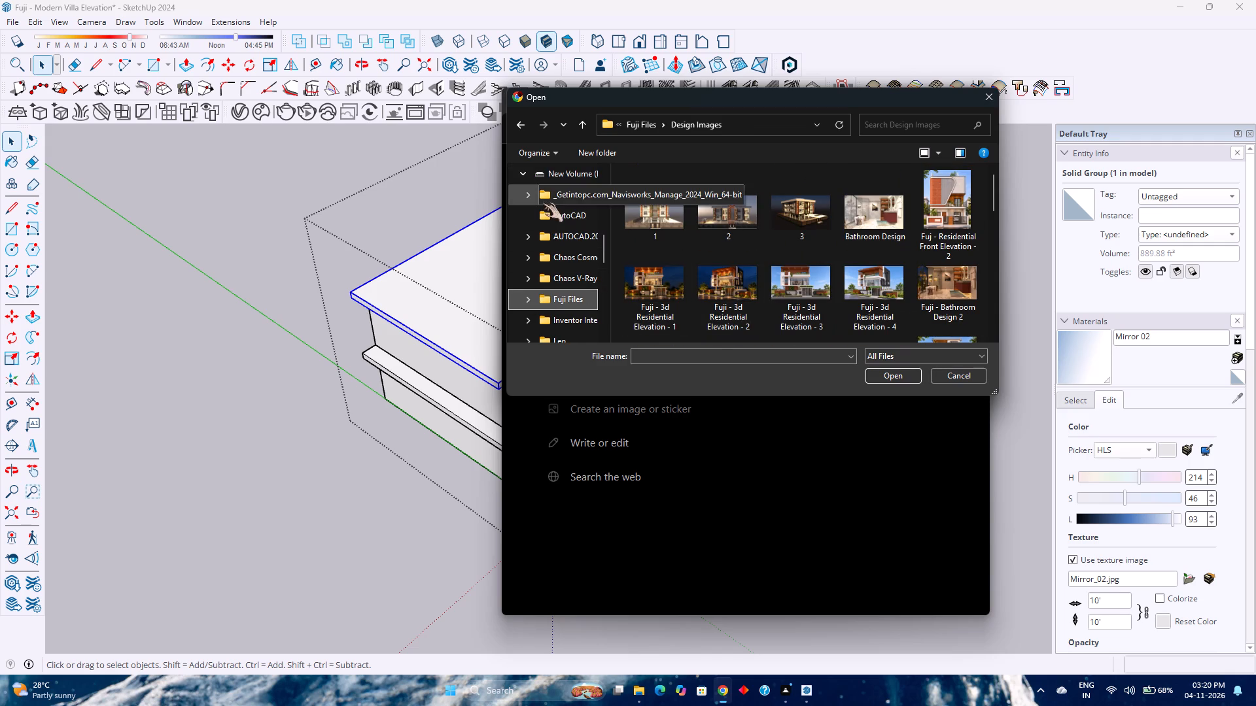
scroll(542, 203, "up", 2)
scroll(559, 306, "down", 4)
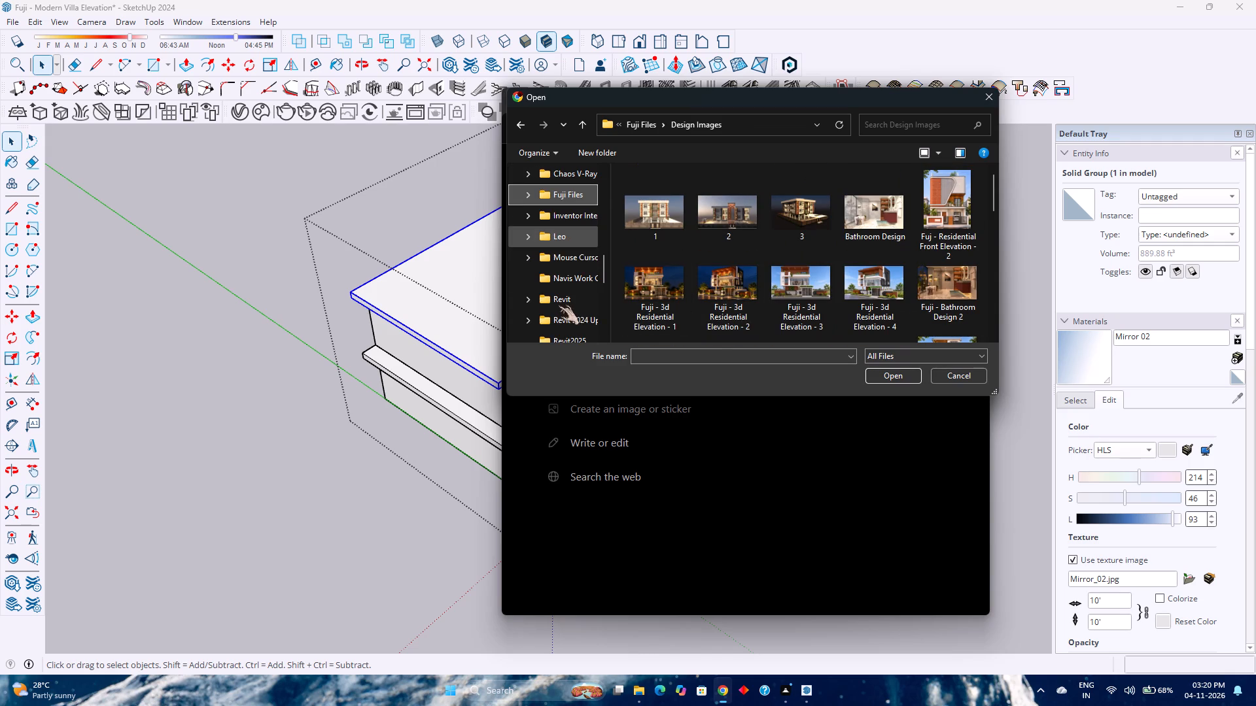
double_click(553, 239)
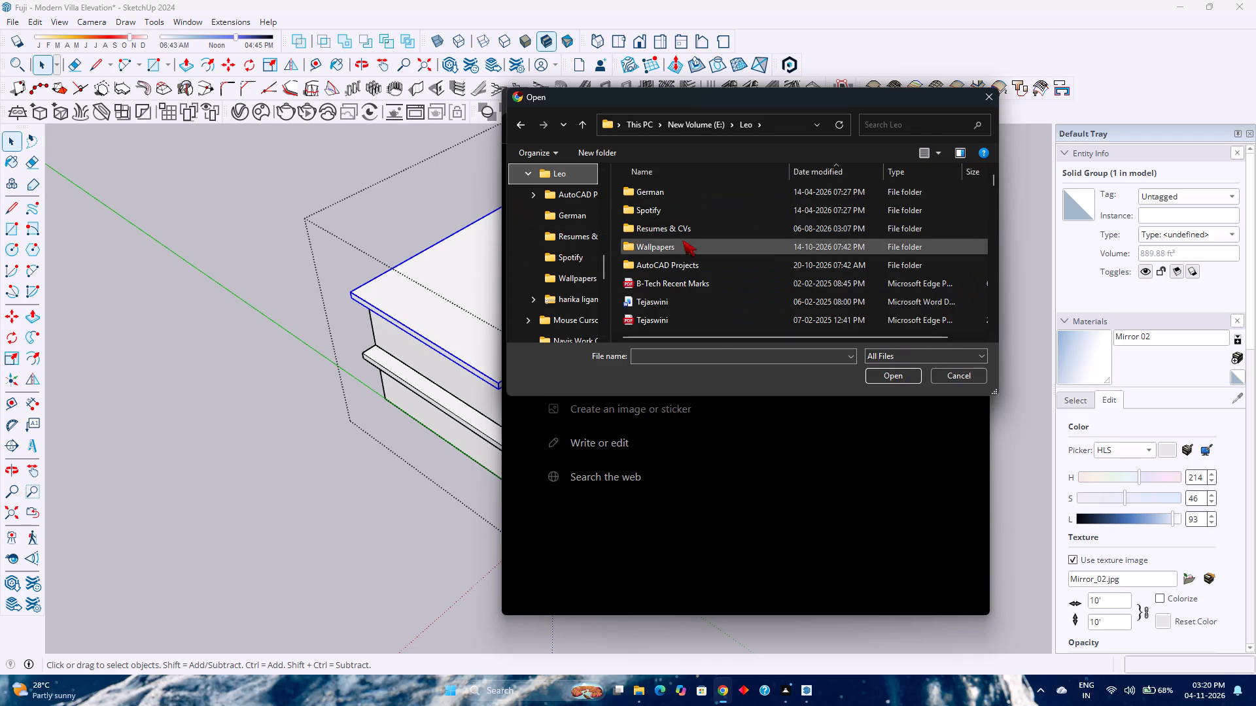
double_click(684, 267)
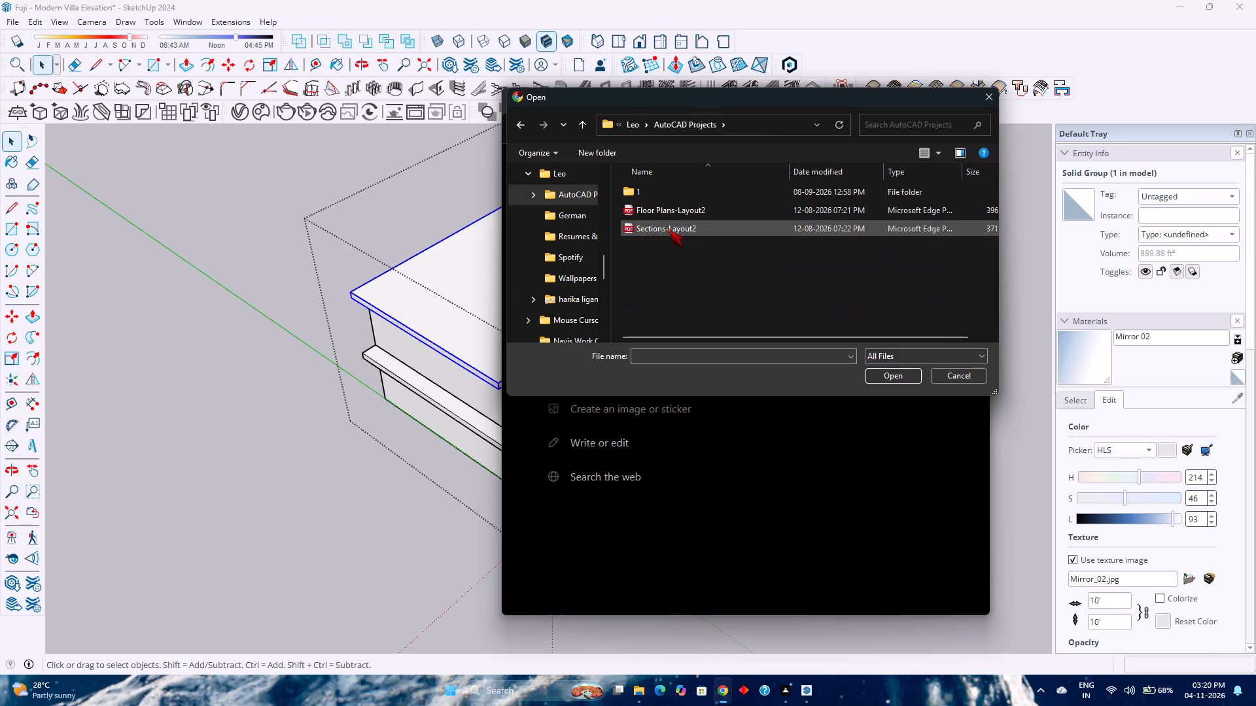
double_click(671, 193)
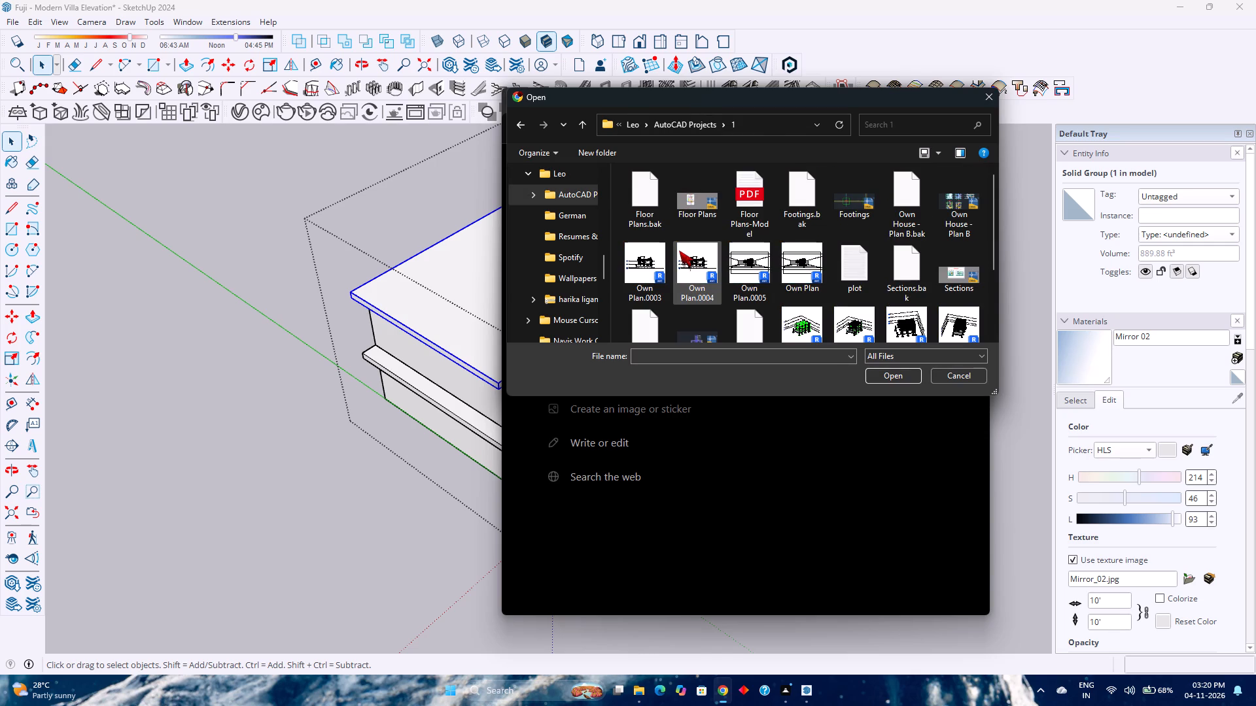
scroll(670, 250, "down", 4)
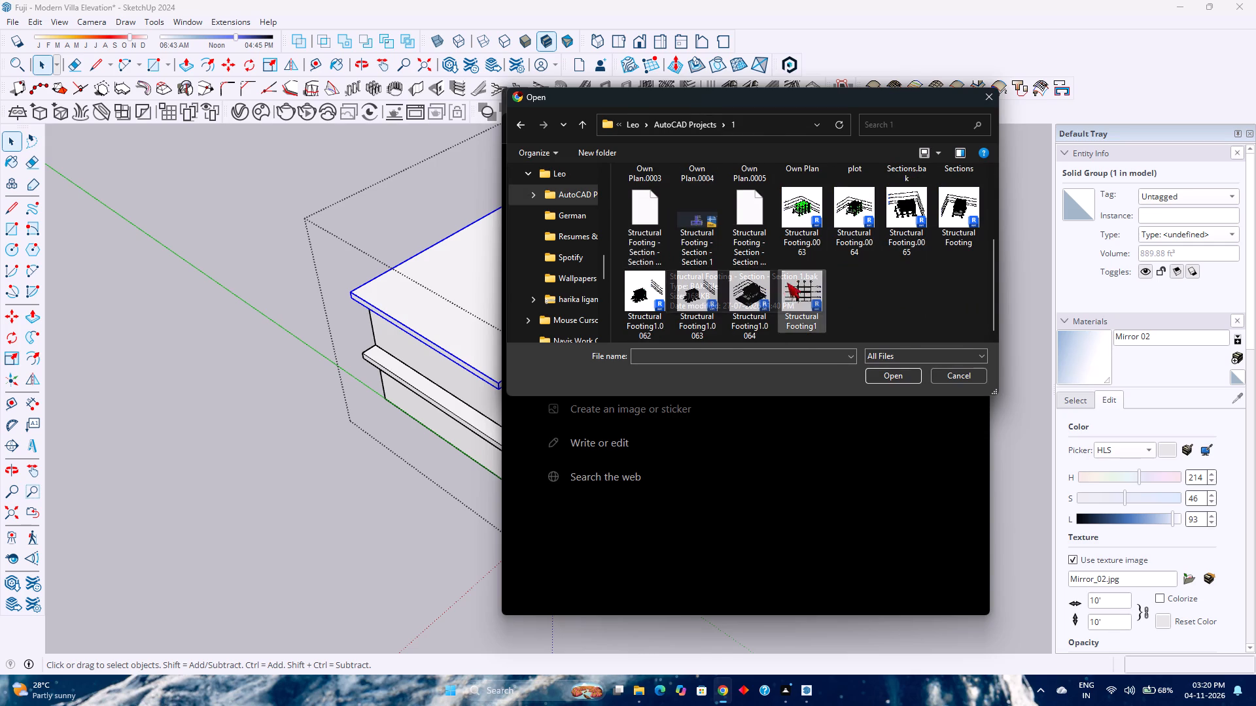
scroll(874, 262, "up", 4)
scroll(874, 262, "down", 5)
scroll(874, 262, "up", 4)
scroll(865, 257, "down", 1)
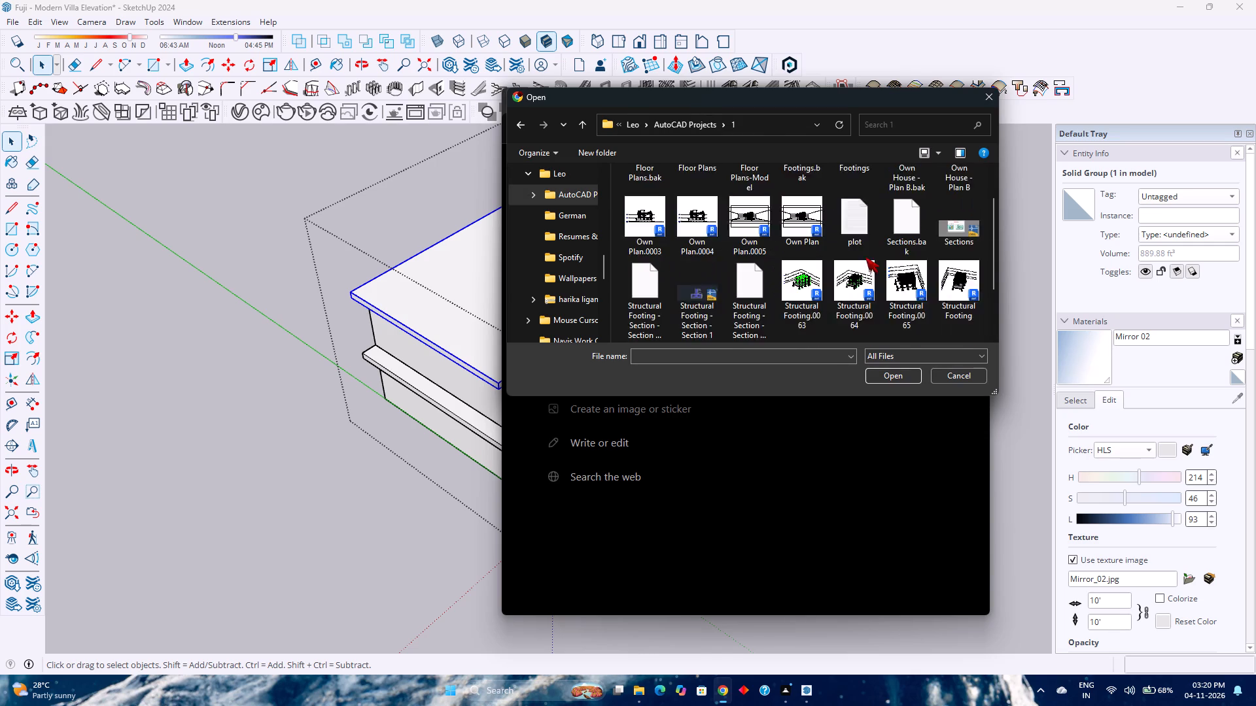
scroll(865, 257, "down", 2)
Reopen folder 1 from AutoCAD Projects and check its plan and footing files again.
left_click(589, 122)
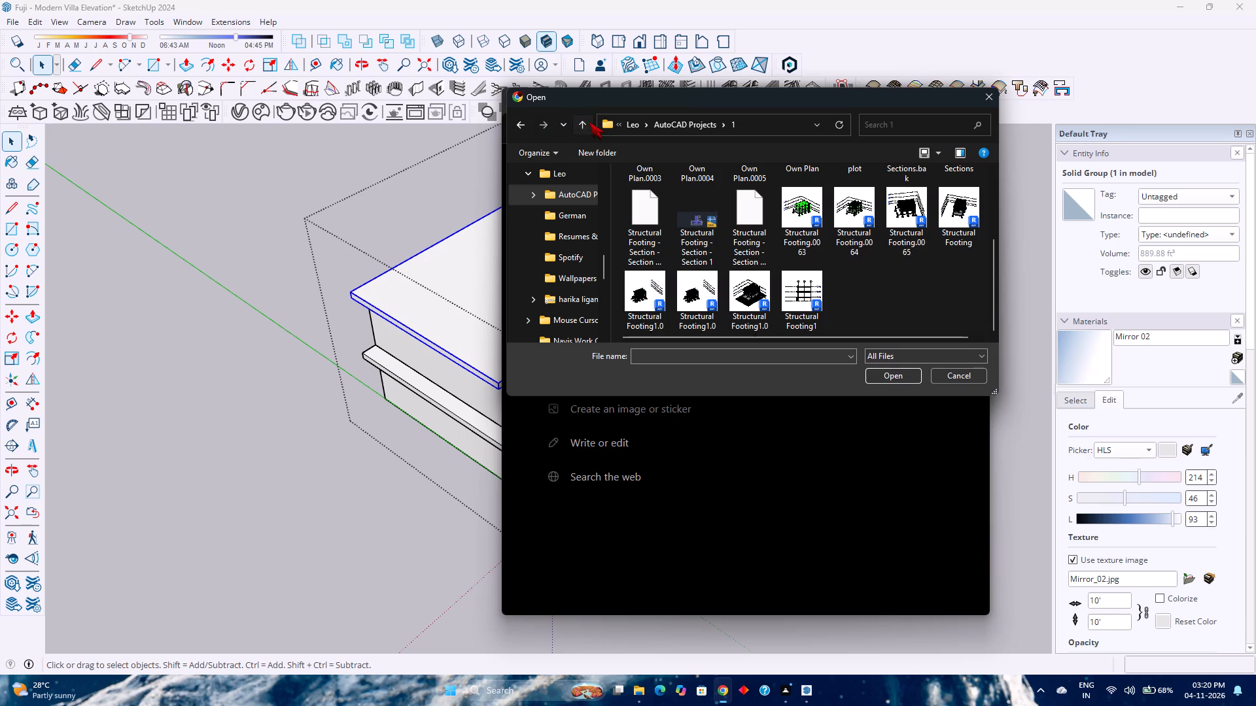
double_click(656, 192)
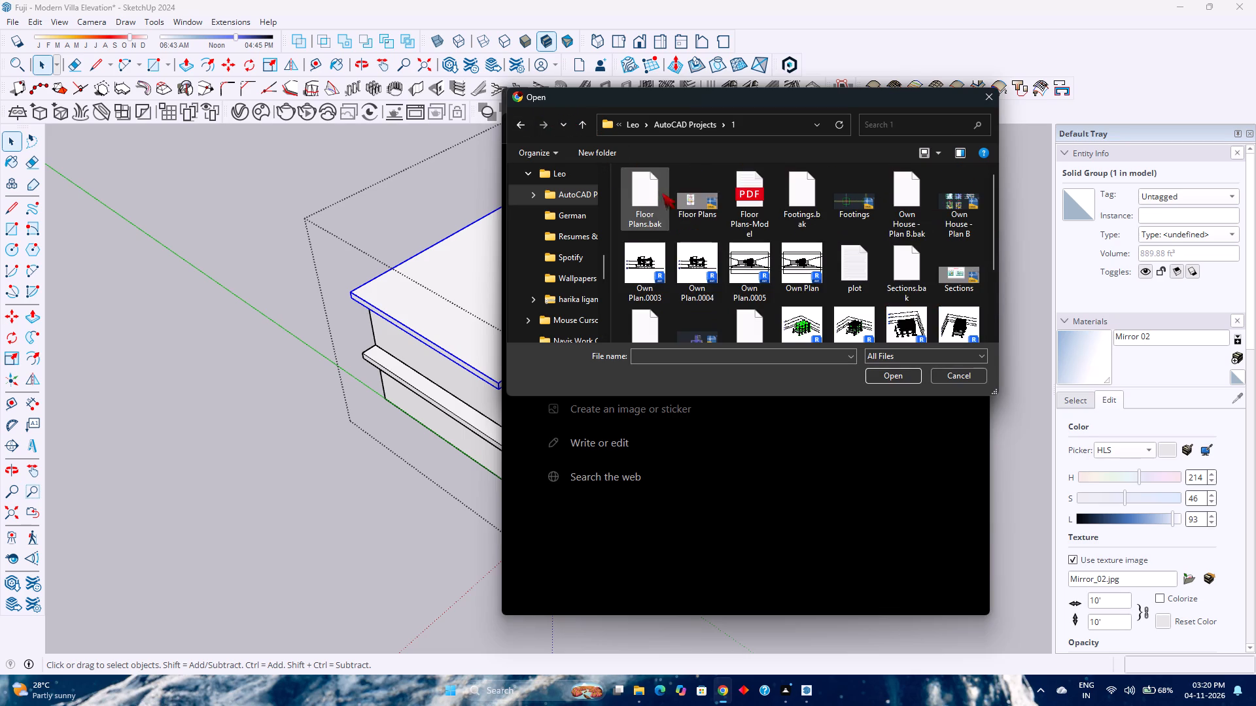
scroll(701, 258, "down", 4)
scroll(699, 260, "up", 3)
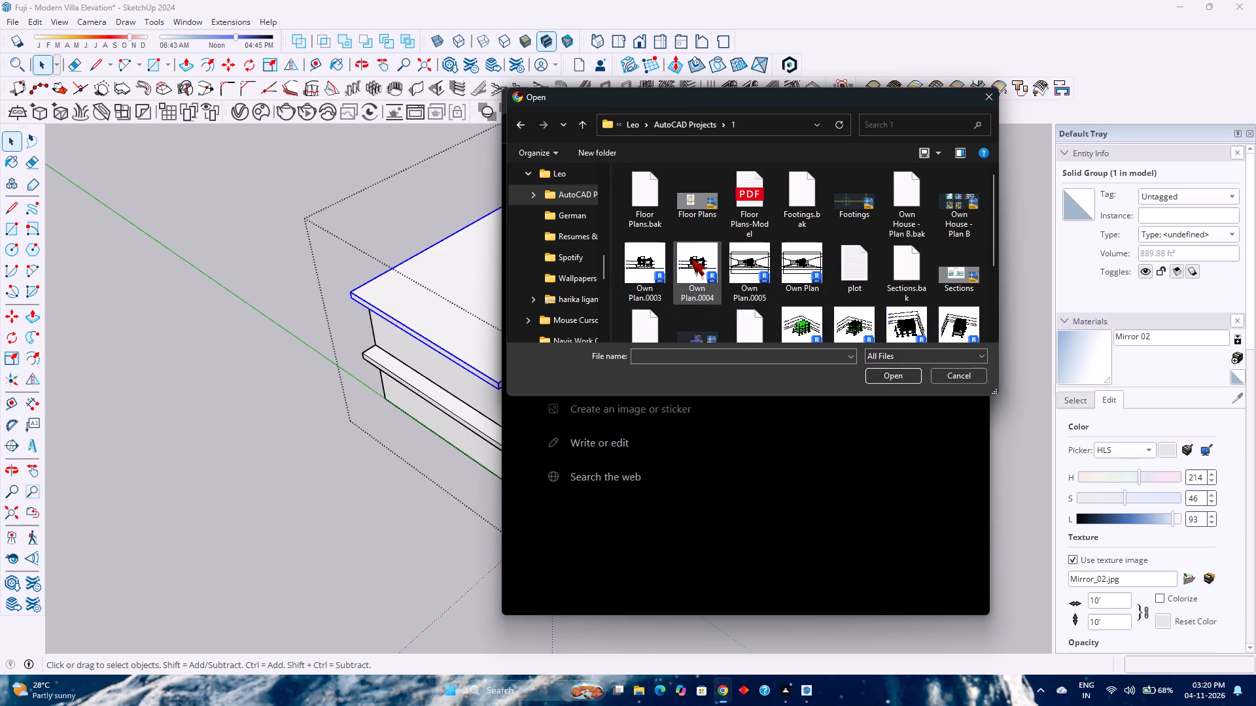
scroll(691, 259, "up", 1)
scroll(691, 259, "down", 2)
scroll(655, 256, "up", 1)
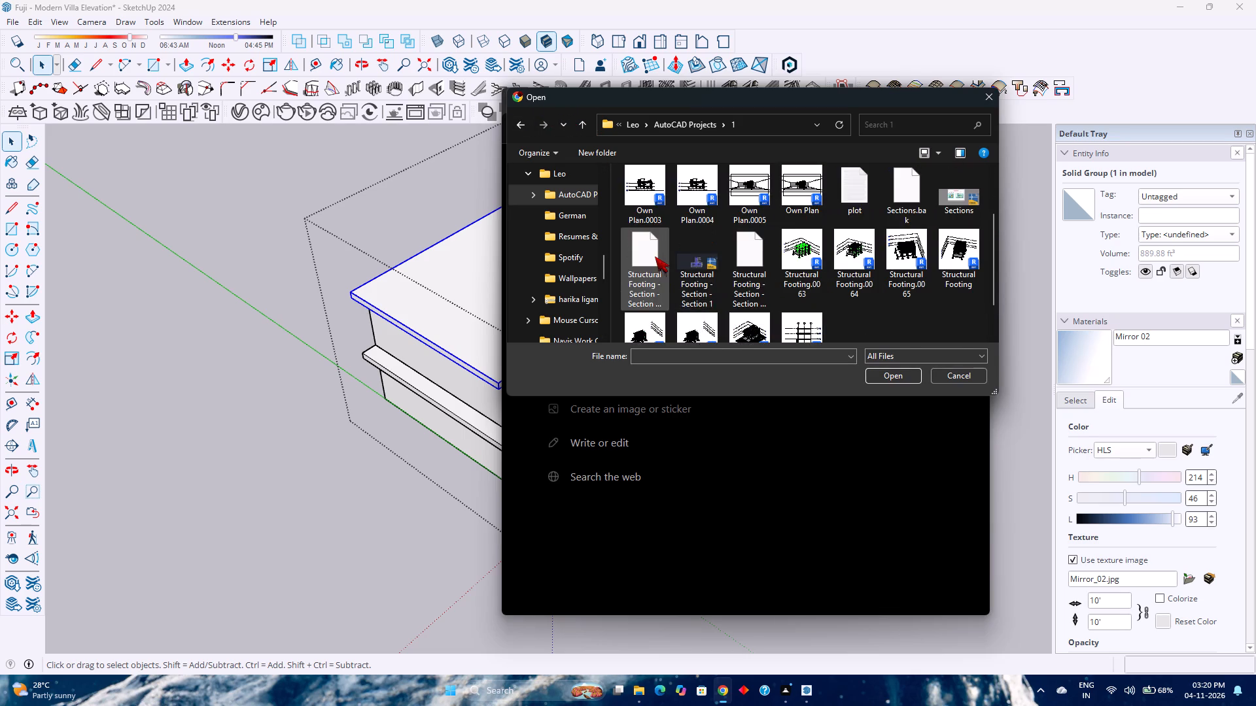
scroll(655, 256, "up", 2)
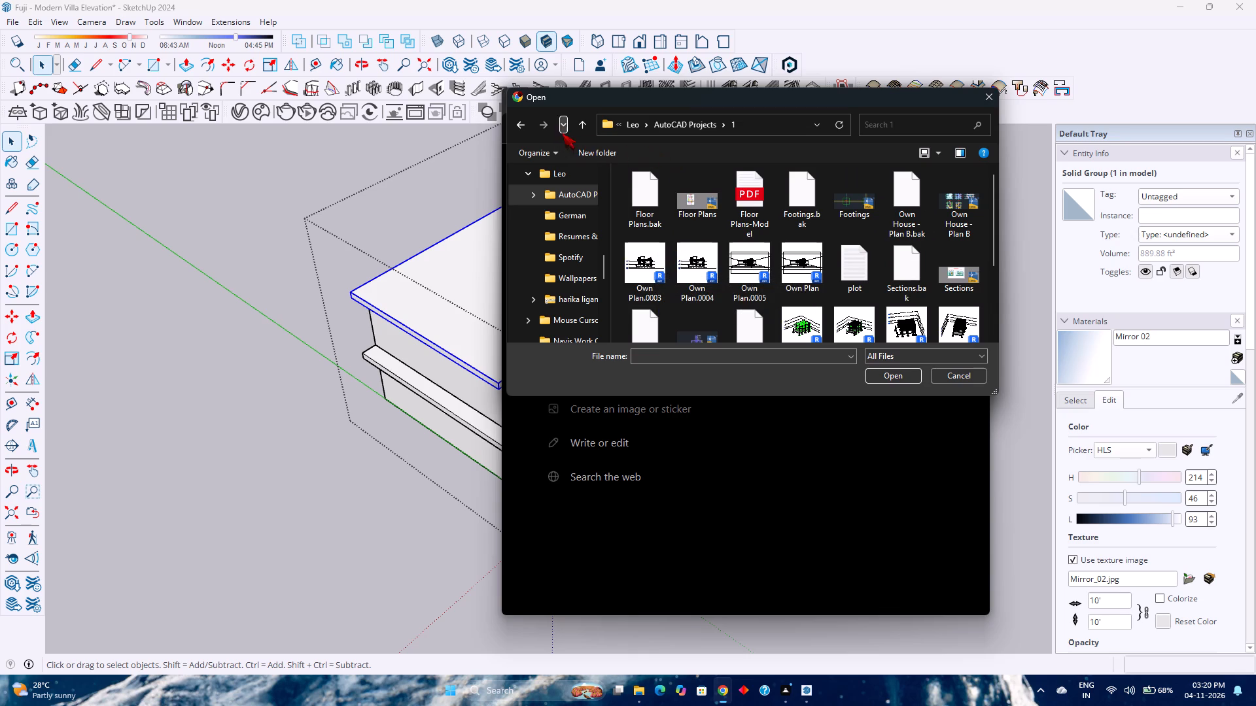
Go back up to the parent folder of AutoCAD Projects and look through its files.
left_click(577, 126)
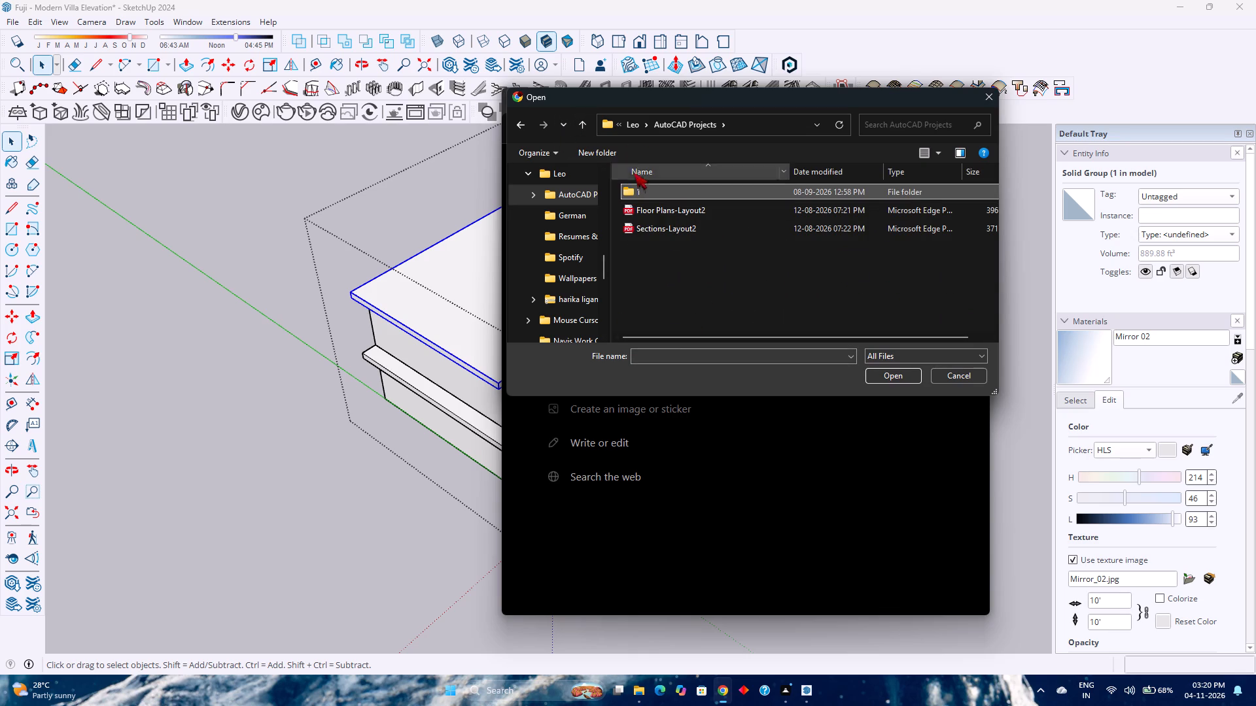
left_click(578, 120)
scroll(723, 264, "down", 3)
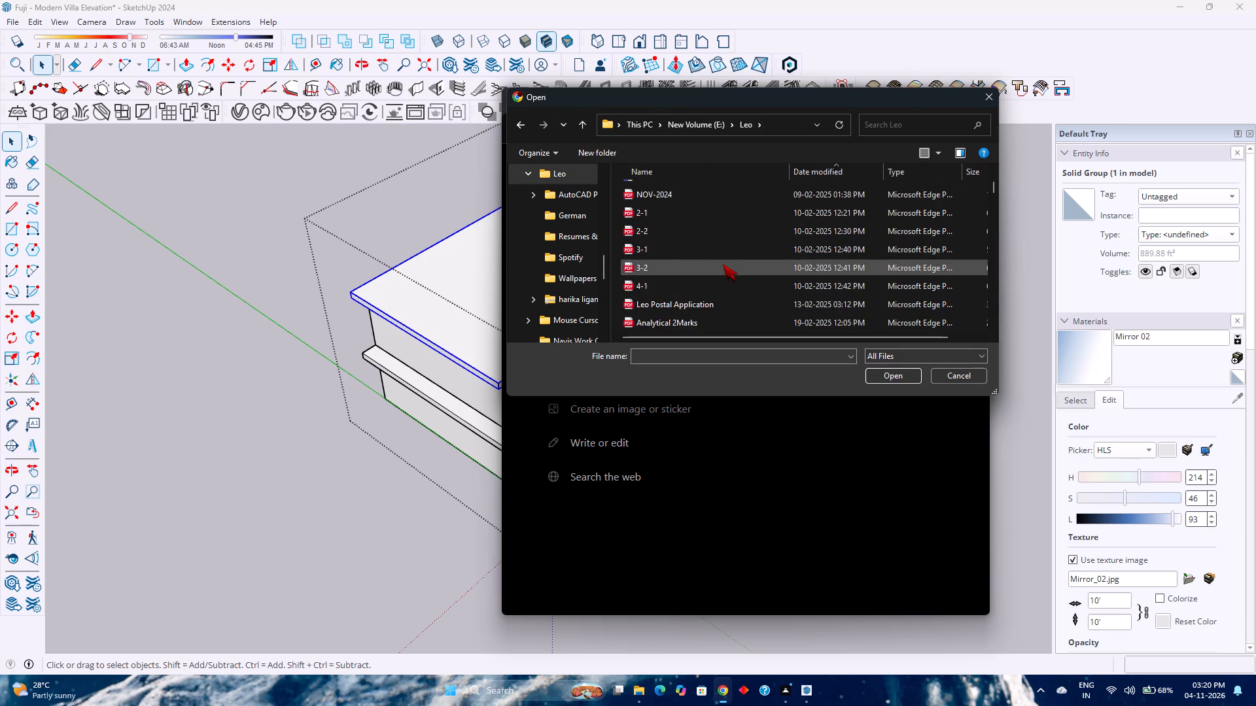
scroll(723, 264, "up", 3)
scroll(629, 239, "up", 1)
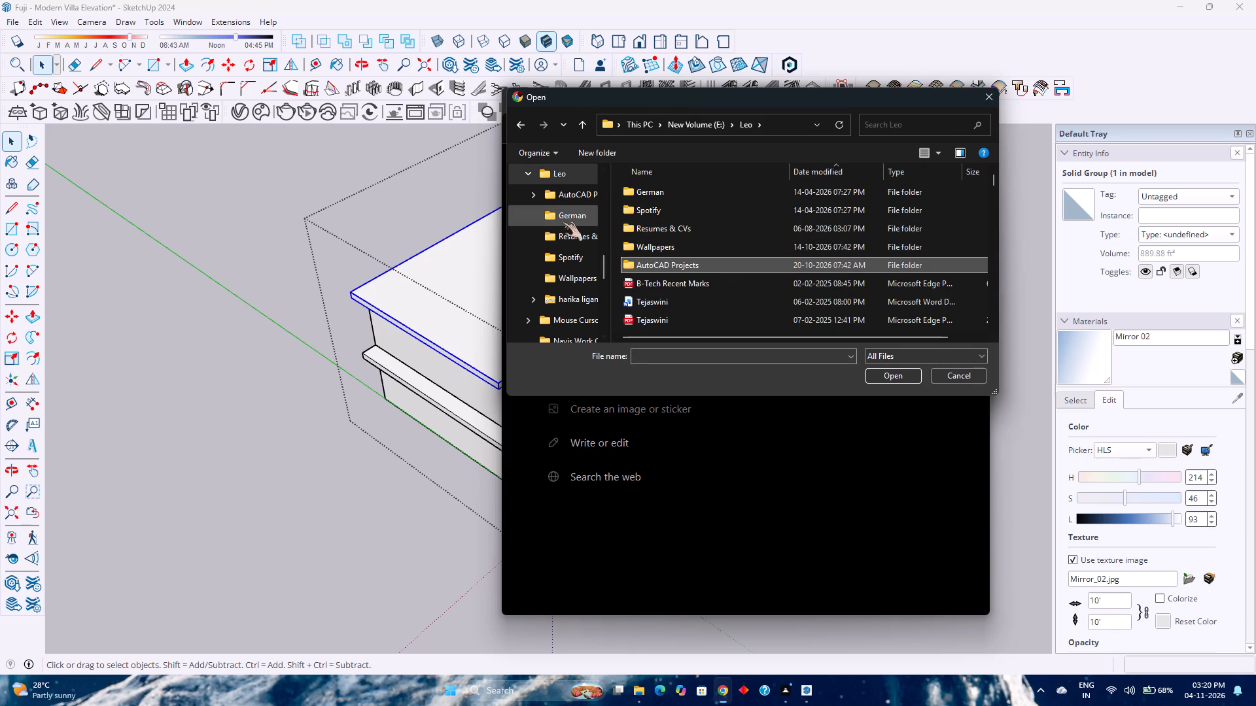
scroll(570, 278, "up", 3)
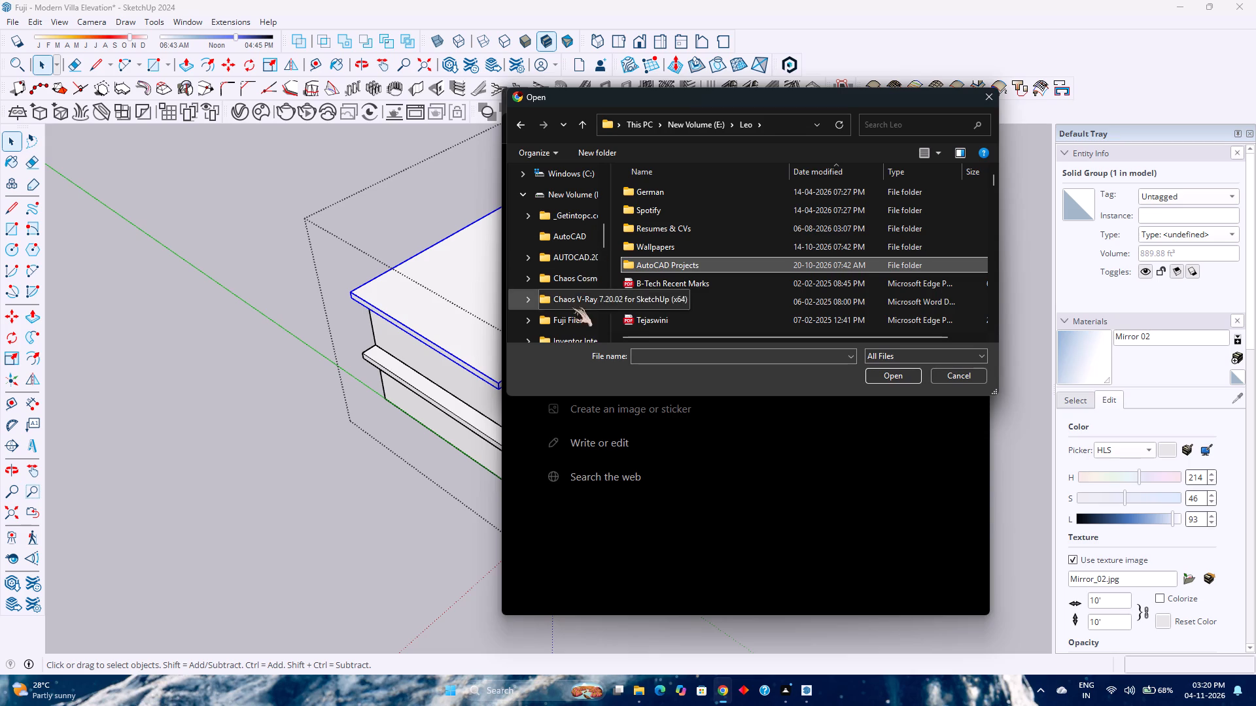
Attach the image Kitchen Design 2-2 from the Design Images folder of Fuji Files to the chat.
left_click(572, 311)
double_click(652, 193)
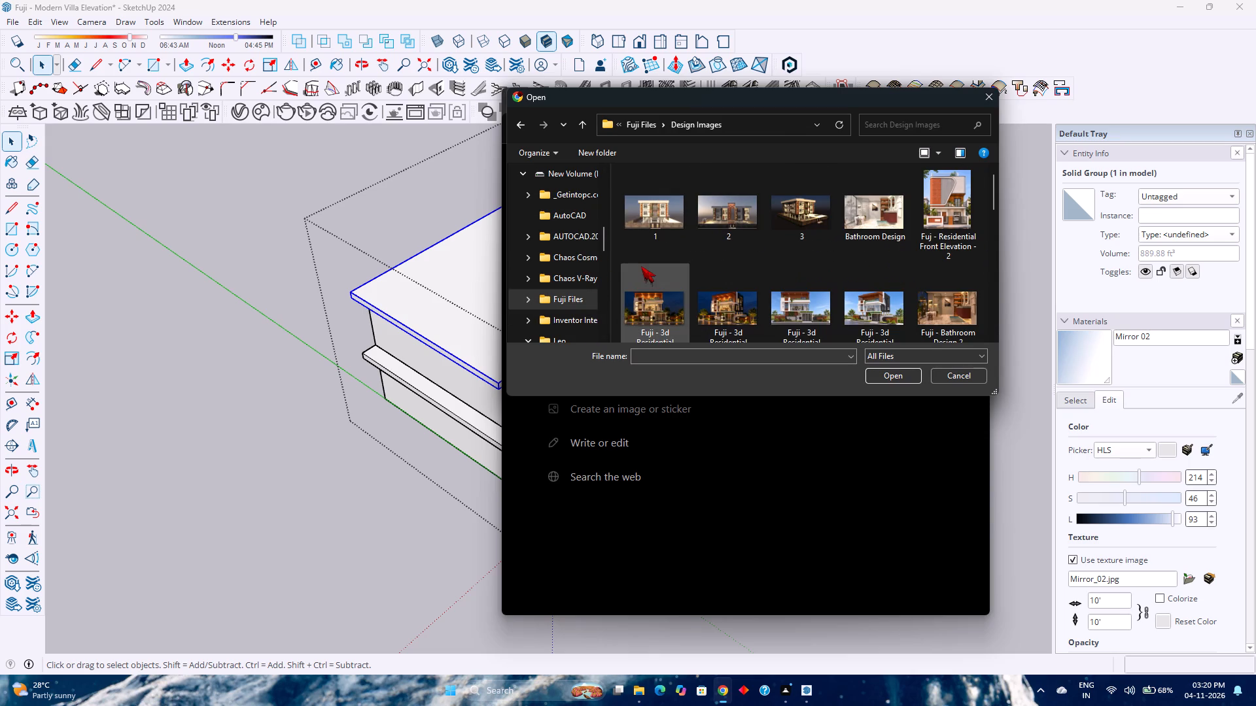
scroll(641, 266, "down", 2)
scroll(641, 266, "up", 2)
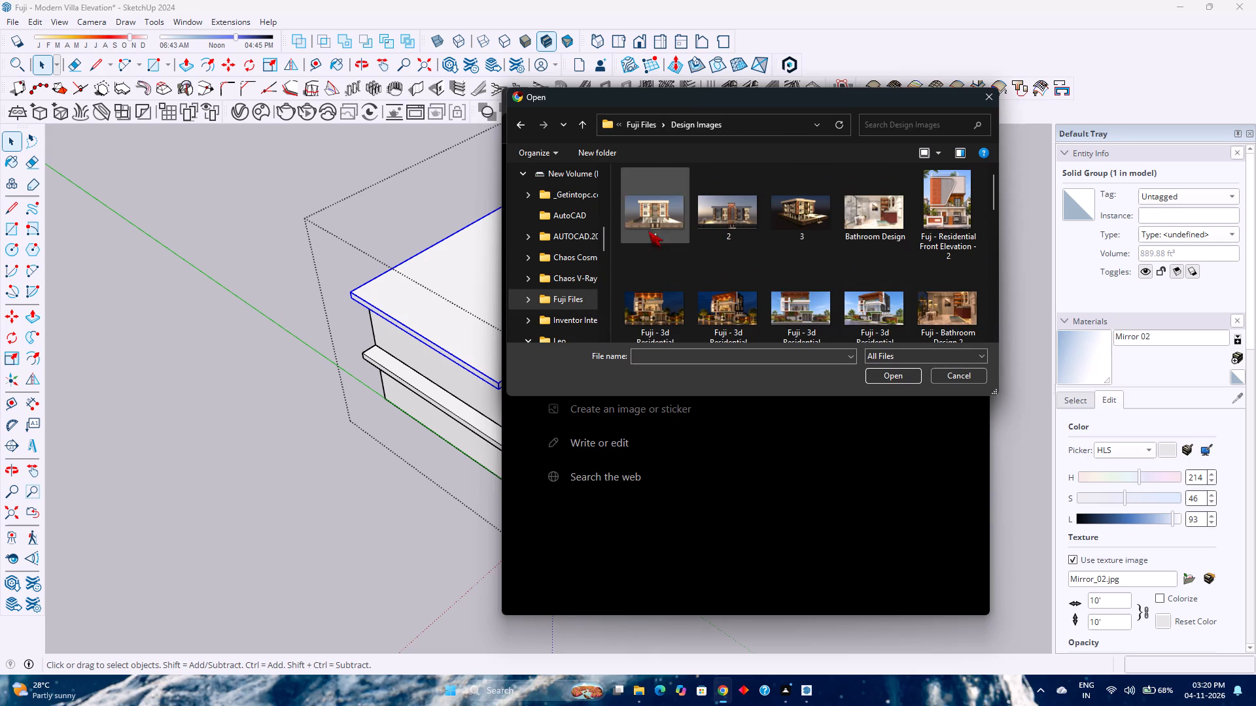
left_click(652, 212)
left_click(729, 216)
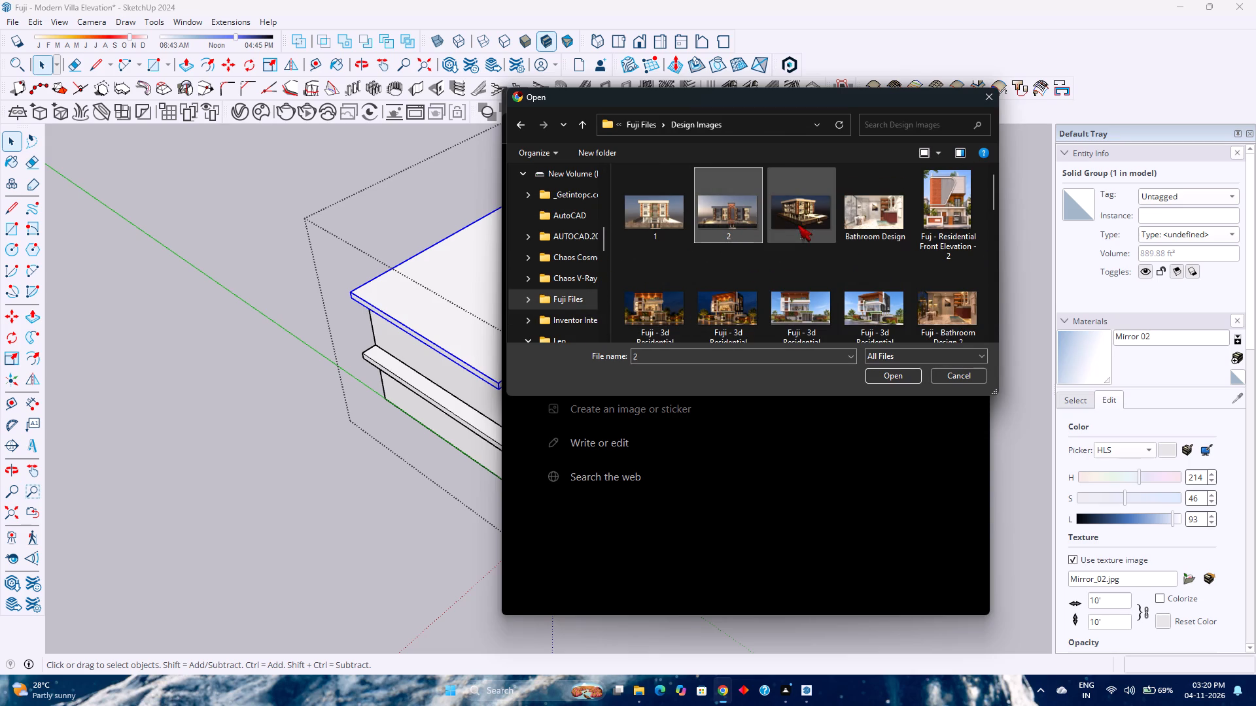
left_click(875, 205)
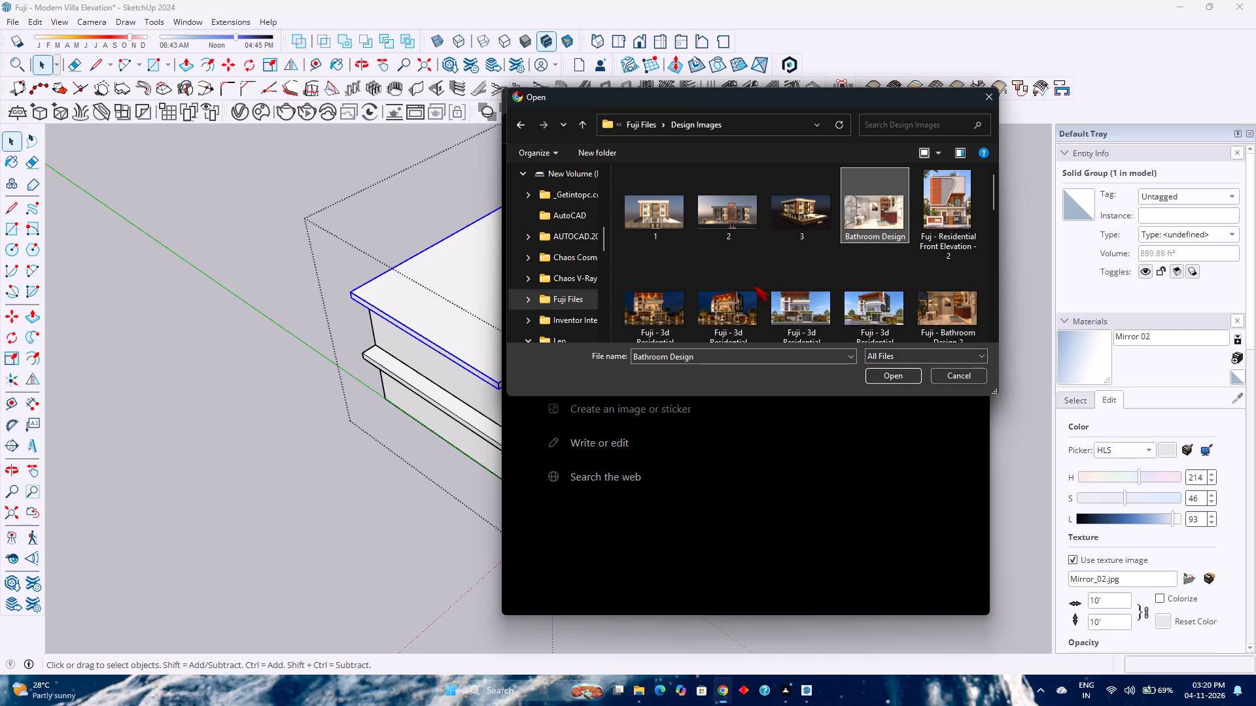
scroll(782, 250, "down", 1)
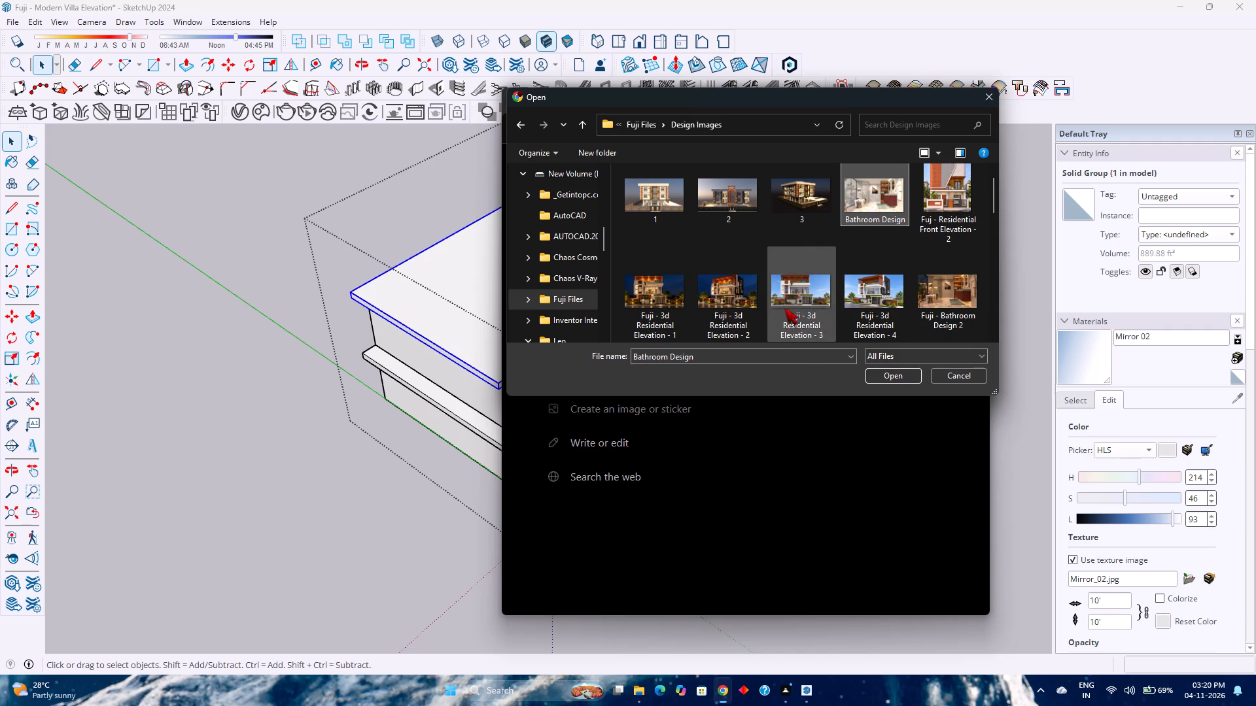
scroll(784, 308, "down", 3)
scroll(719, 297, "down", 2)
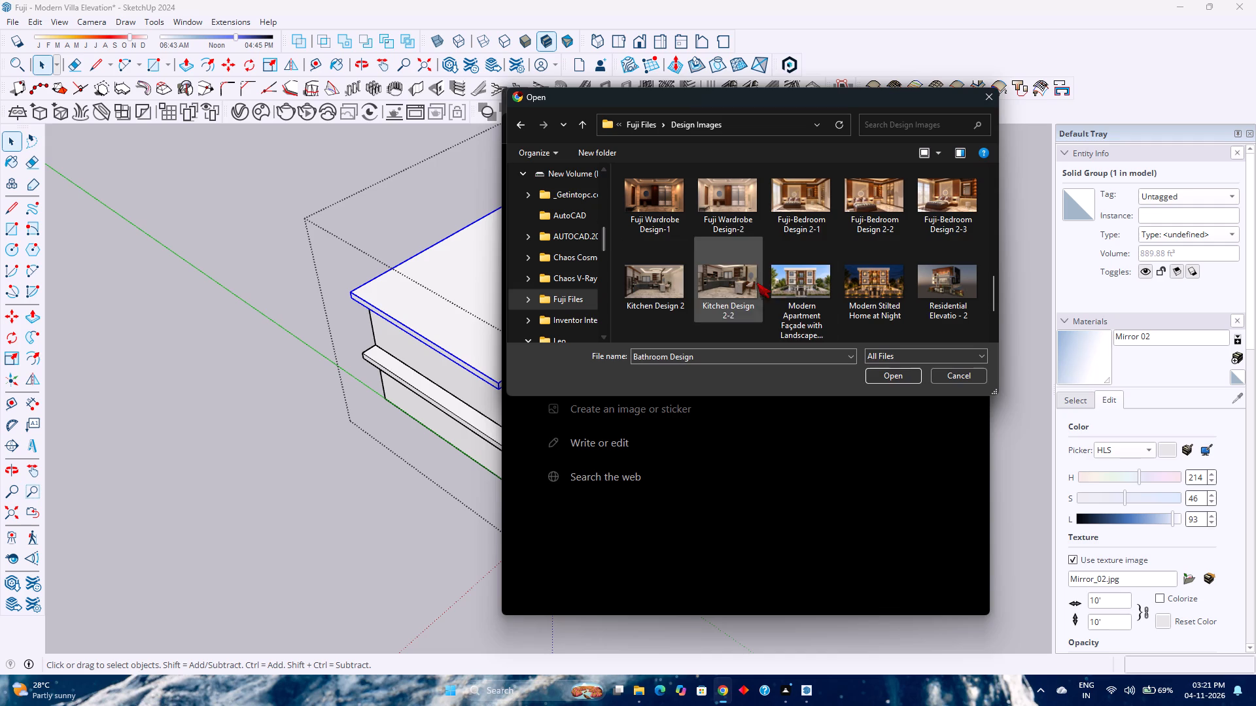
left_click(737, 287)
left_click(878, 375)
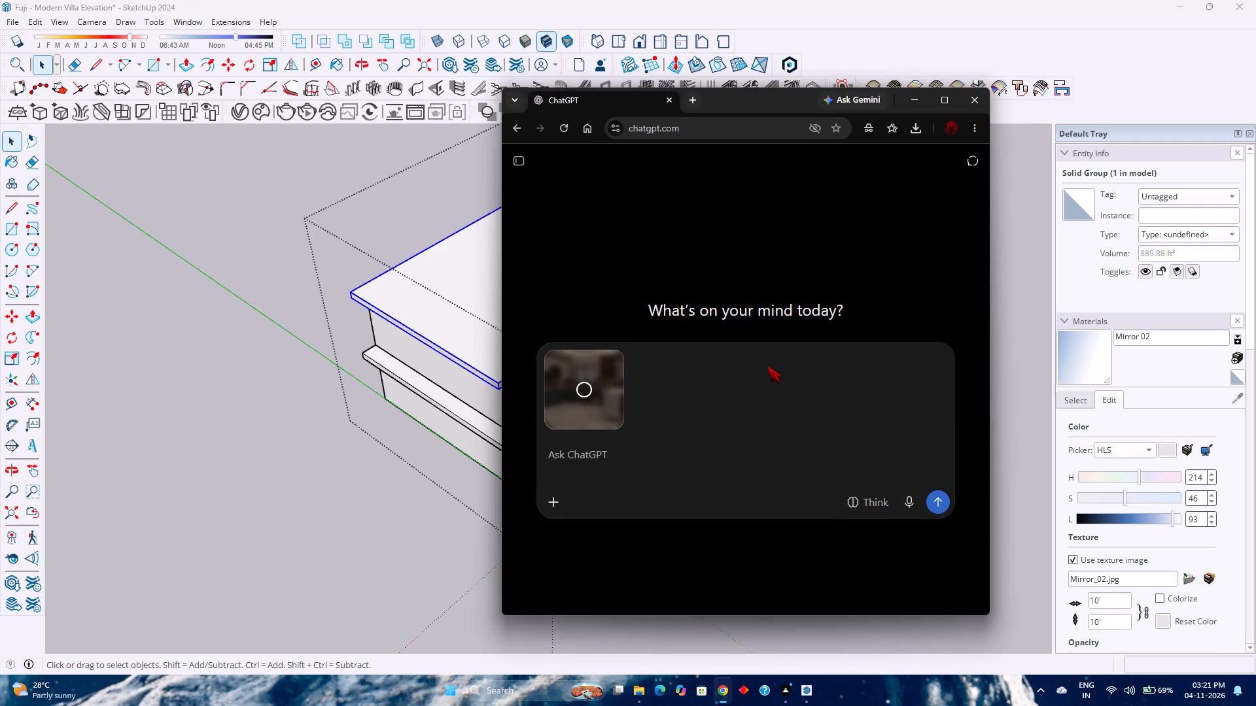
Send the prompt "/Exploded views" with the attached kitchen image.
key("slash")
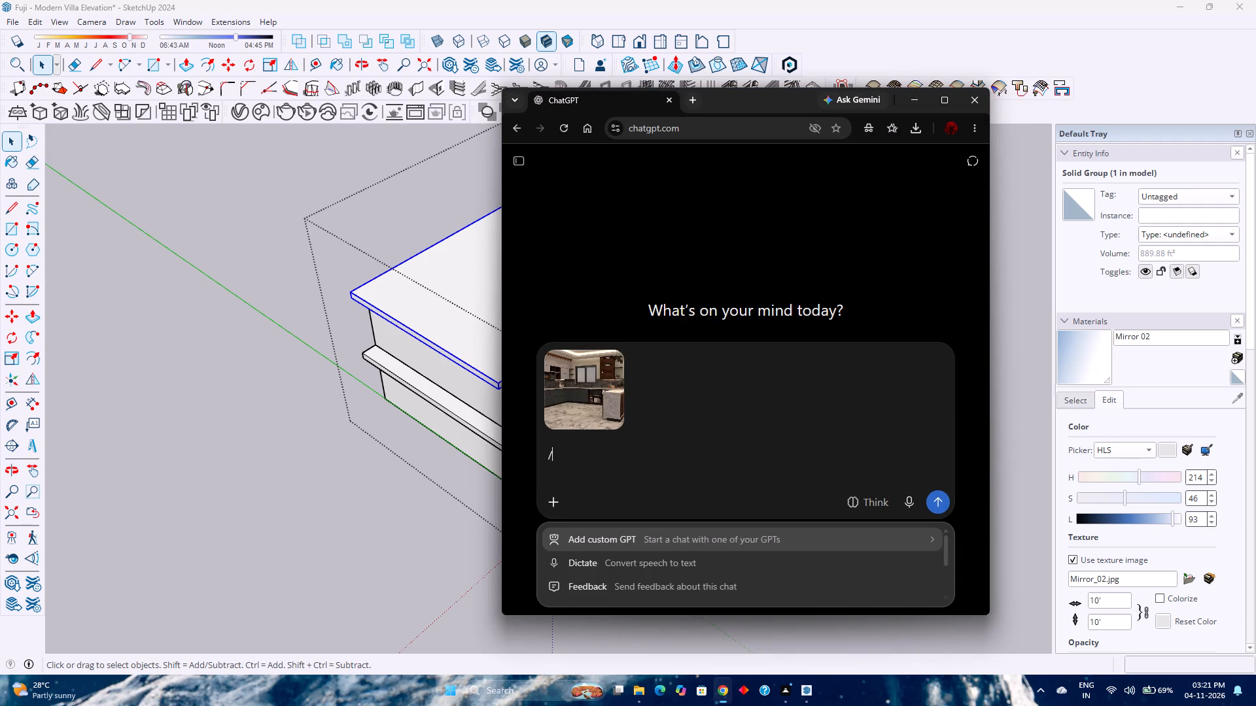
type("Exple")
key("BackSpace")
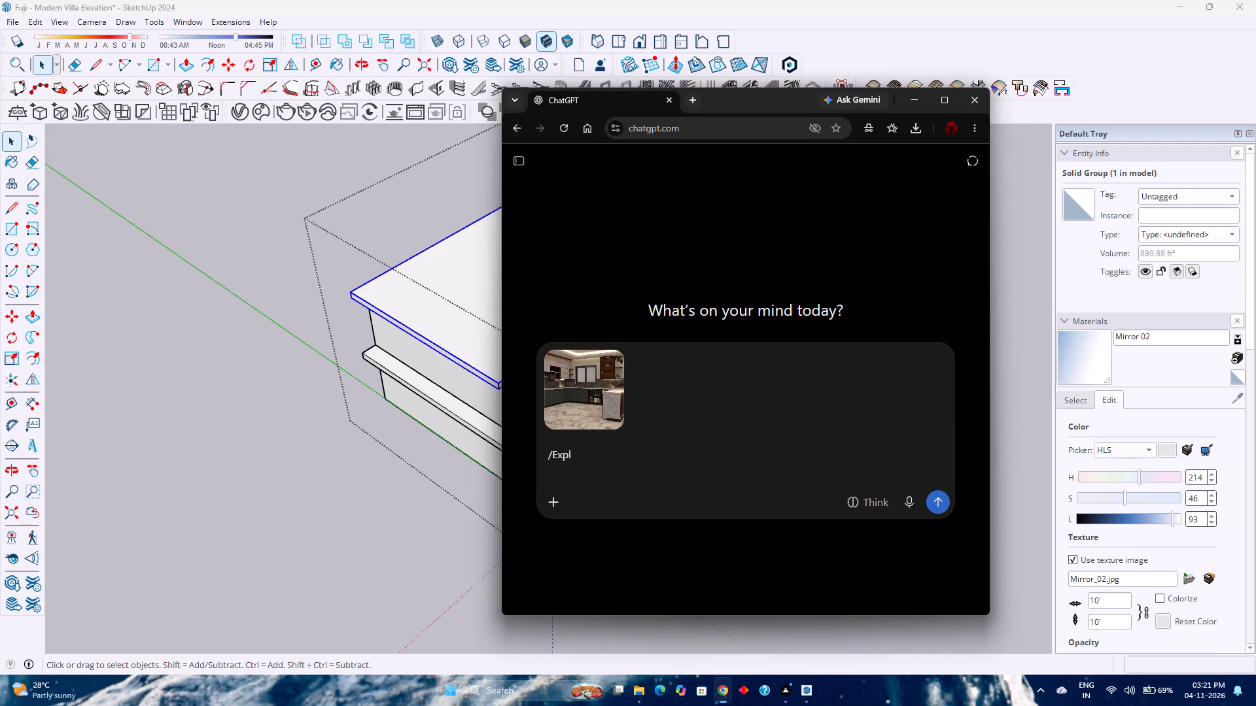
type("oded")
key("space")
type("views")
key("Return")
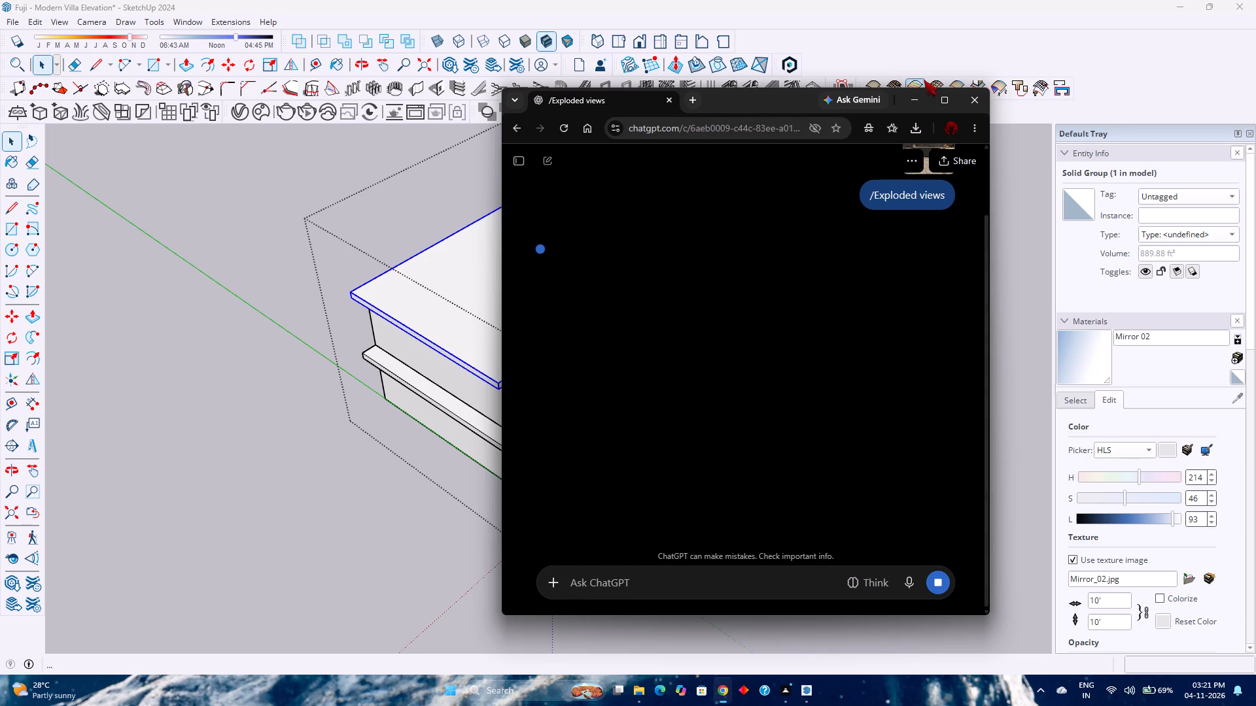
Switch back to the villa model in SketchUp and examine the roof slab, tower walls and facades from all sides.
left_click(911, 101)
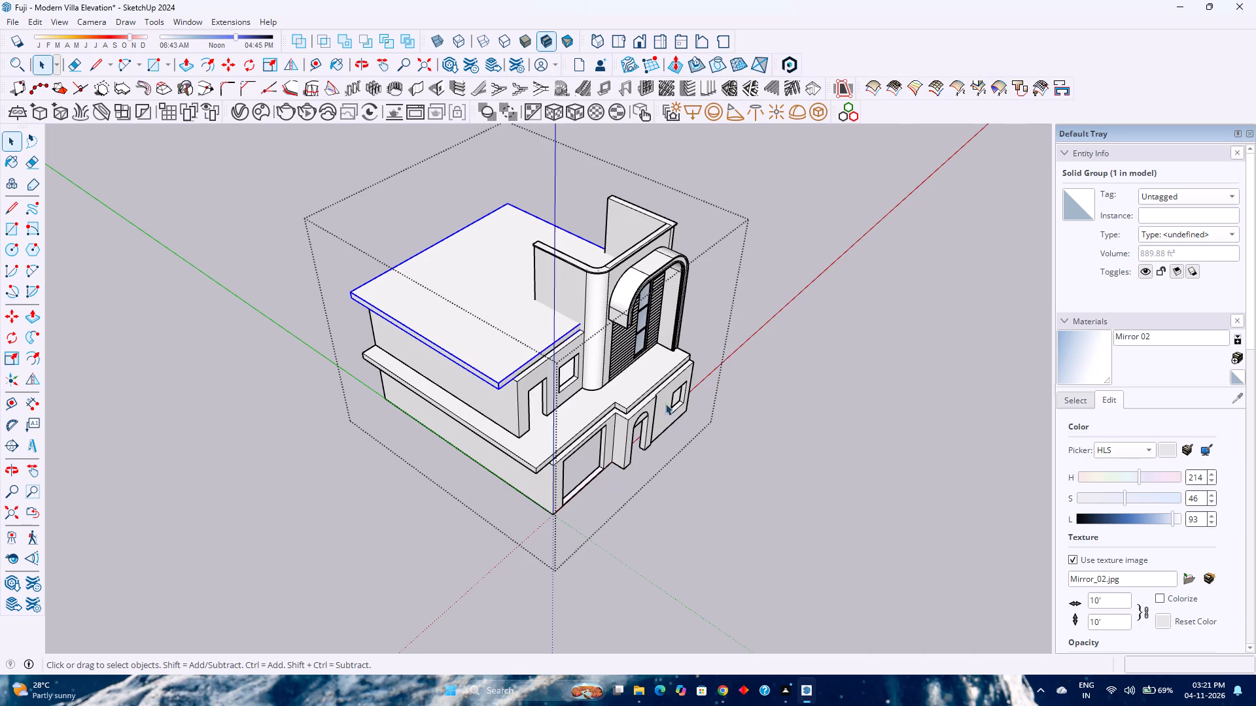
scroll(574, 338, "up", 4)
middle_click_drag(525, 342, 1081, 475)
middle_click_drag(1090, 476, 1107, 477)
middle_click(1107, 477)
middle_click(1107, 477)
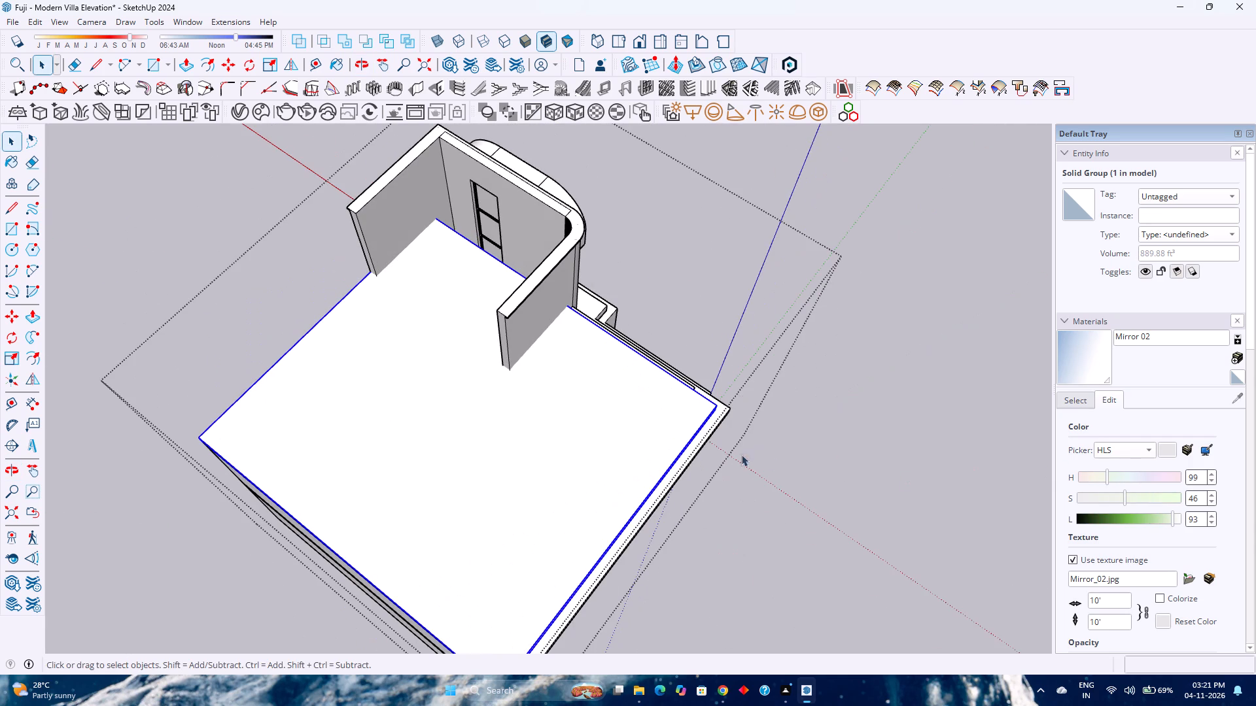
scroll(446, 371, "up", 2)
middle_click_drag(446, 371, 885, 331)
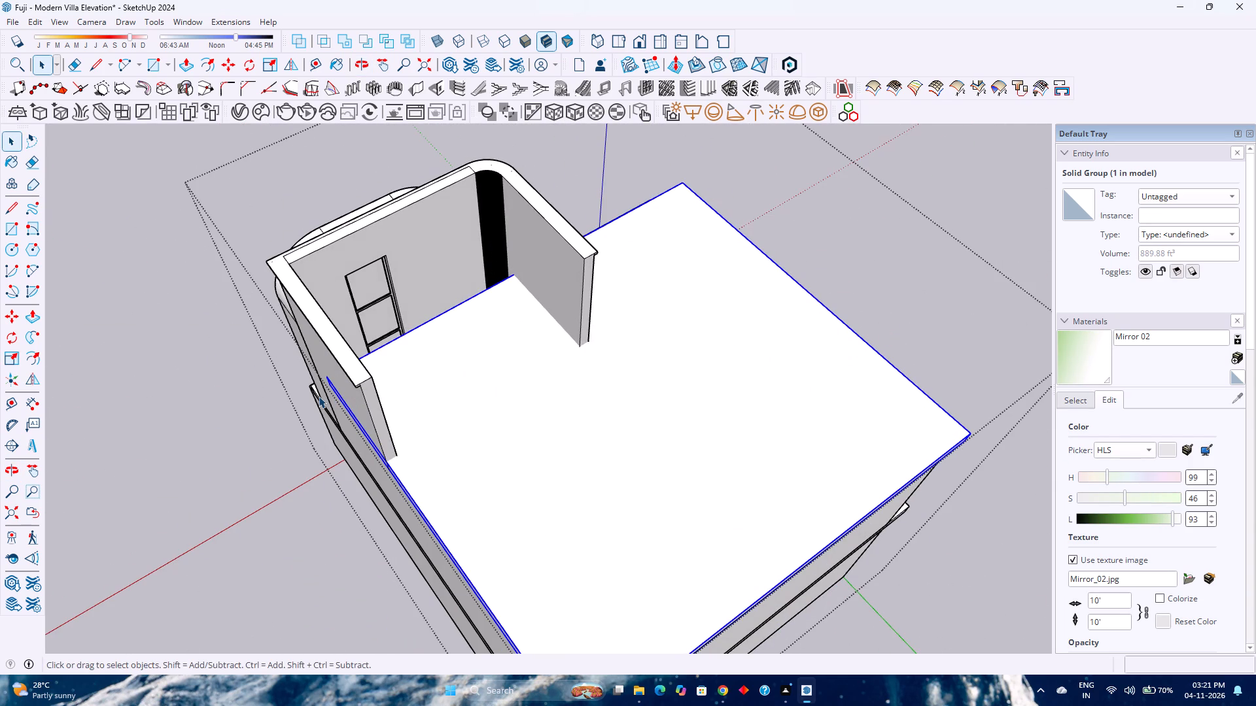
scroll(675, 317, "down", 1)
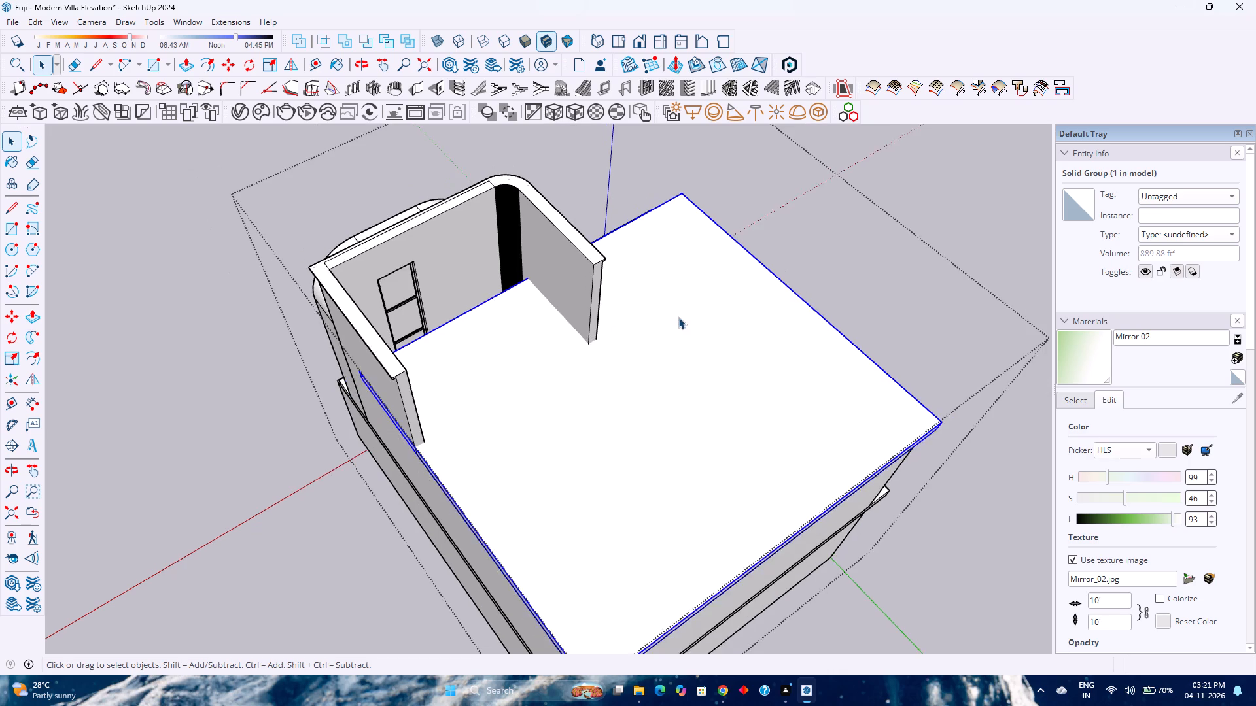
middle_click_drag(680, 317, 37, 373)
middle_click_drag(716, 406, 384, 275)
middle_click(384, 275)
scroll(464, 459, "down", 1)
middle_click_drag(464, 483, 403, 395)
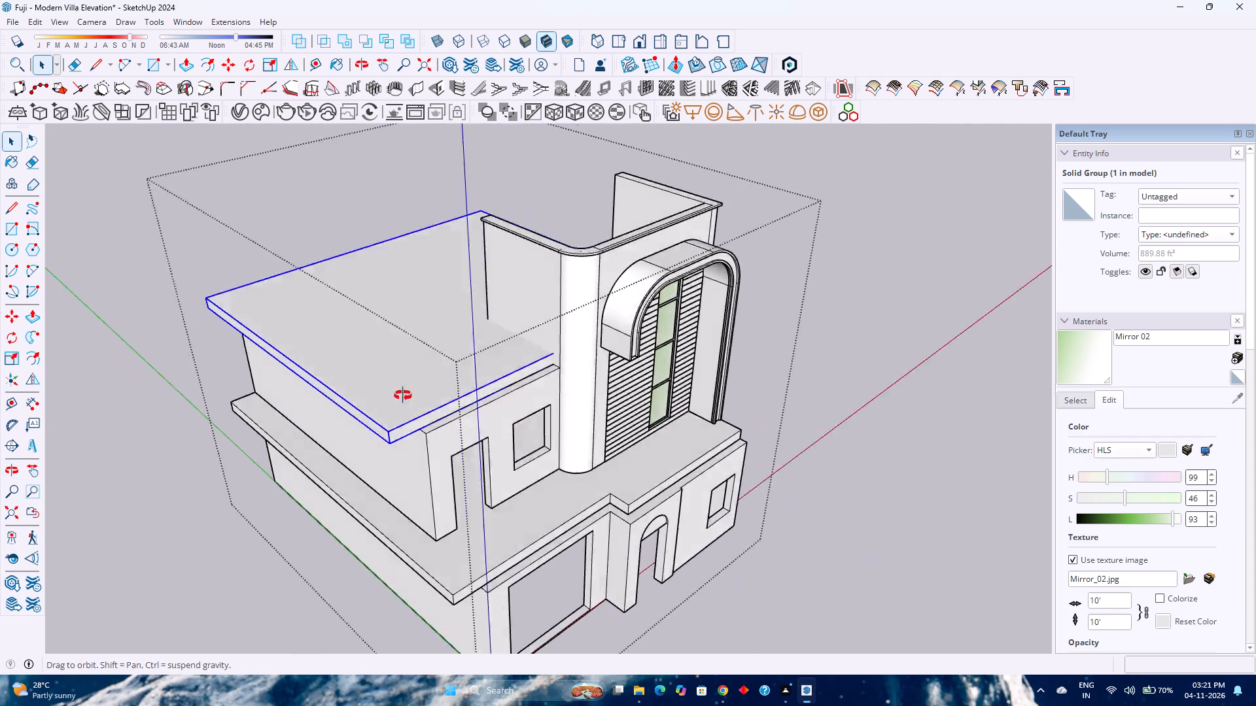
middle_click_drag(403, 395, 387, 357)
middle_click_drag(387, 357, 386, 322)
middle_click(386, 322)
middle_click(386, 322)
scroll(386, 320, "down", 4)
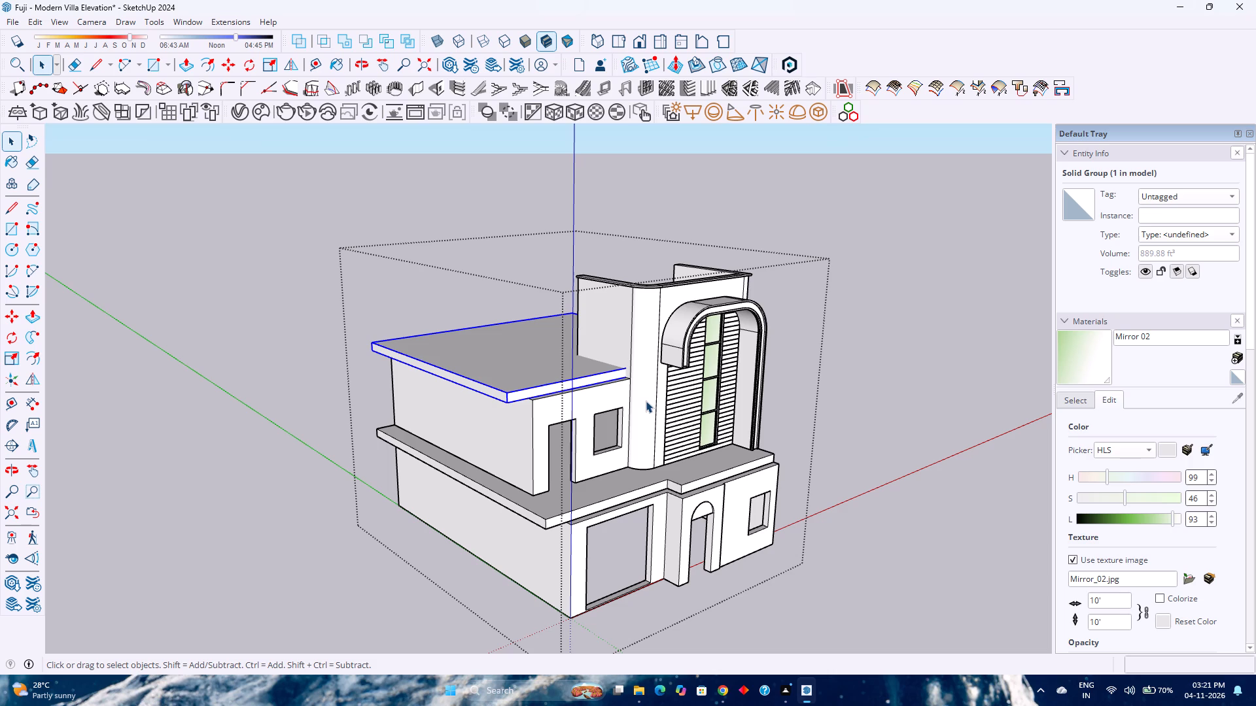
scroll(633, 407, "down", 3)
middle_click_drag(616, 442, 875, 468)
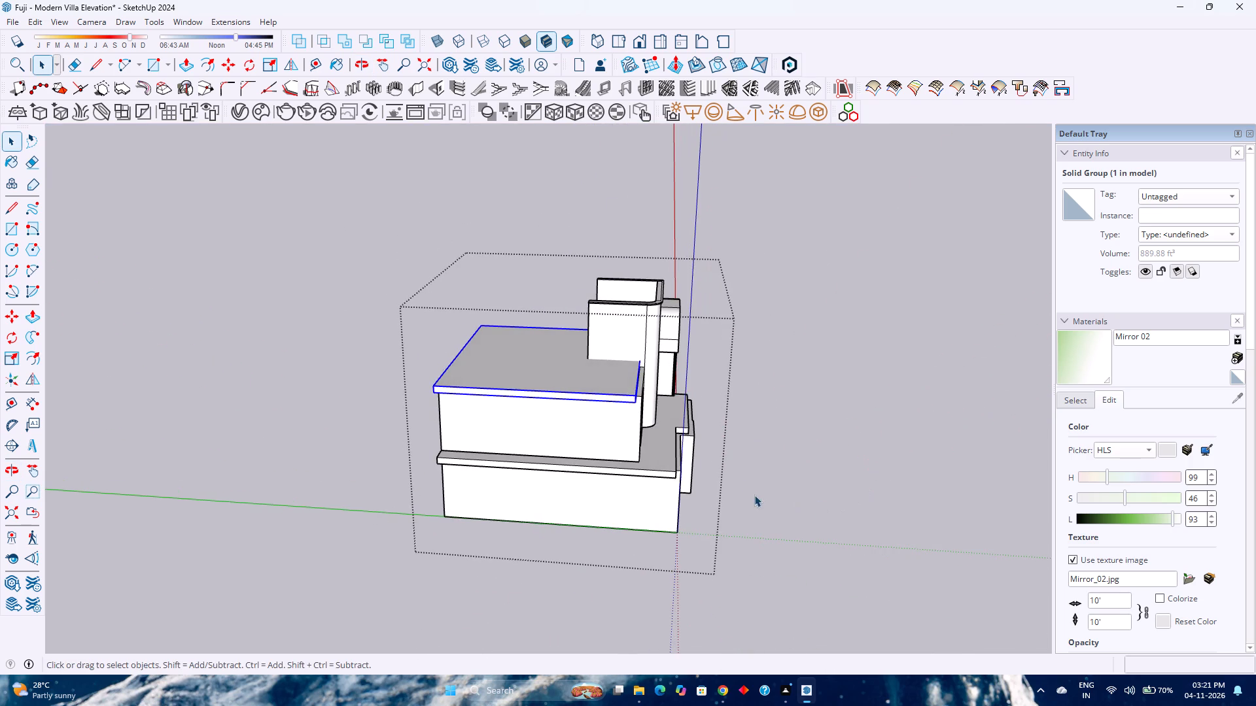
scroll(727, 449, "down", 2)
middle_click_drag(743, 495, 418, 555)
middle_click_drag(333, 531, 394, 365)
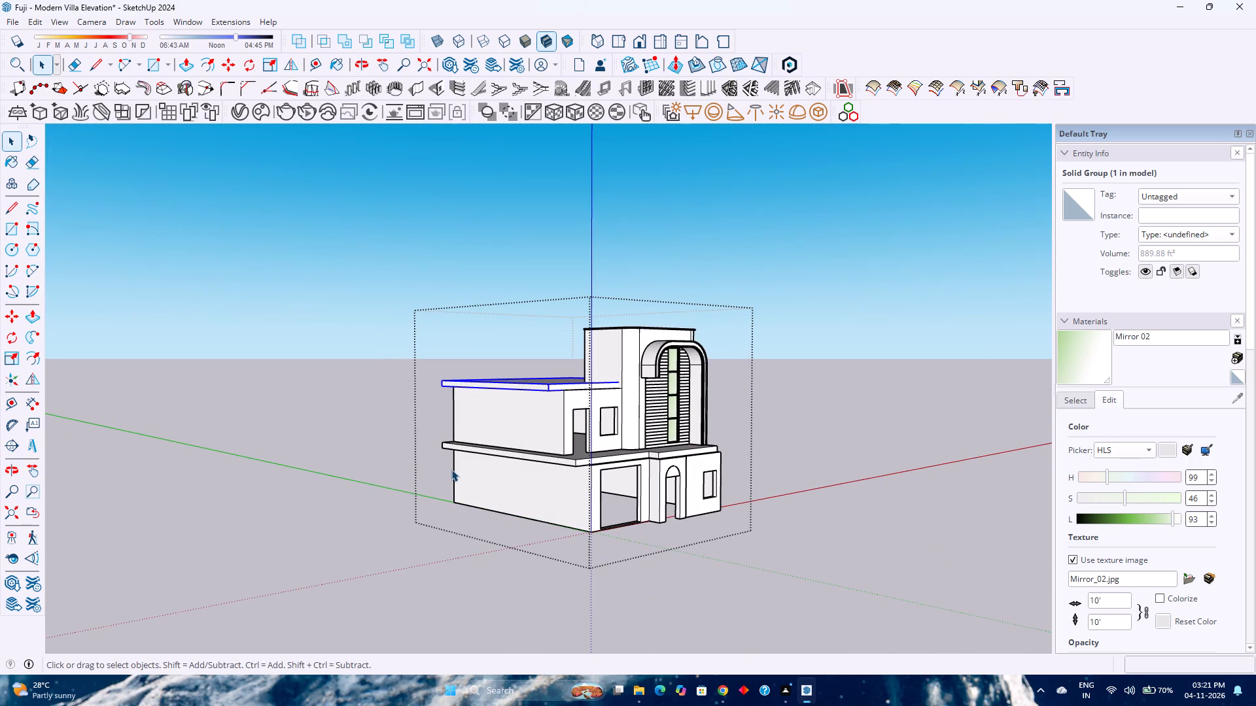
scroll(477, 471, "up", 4)
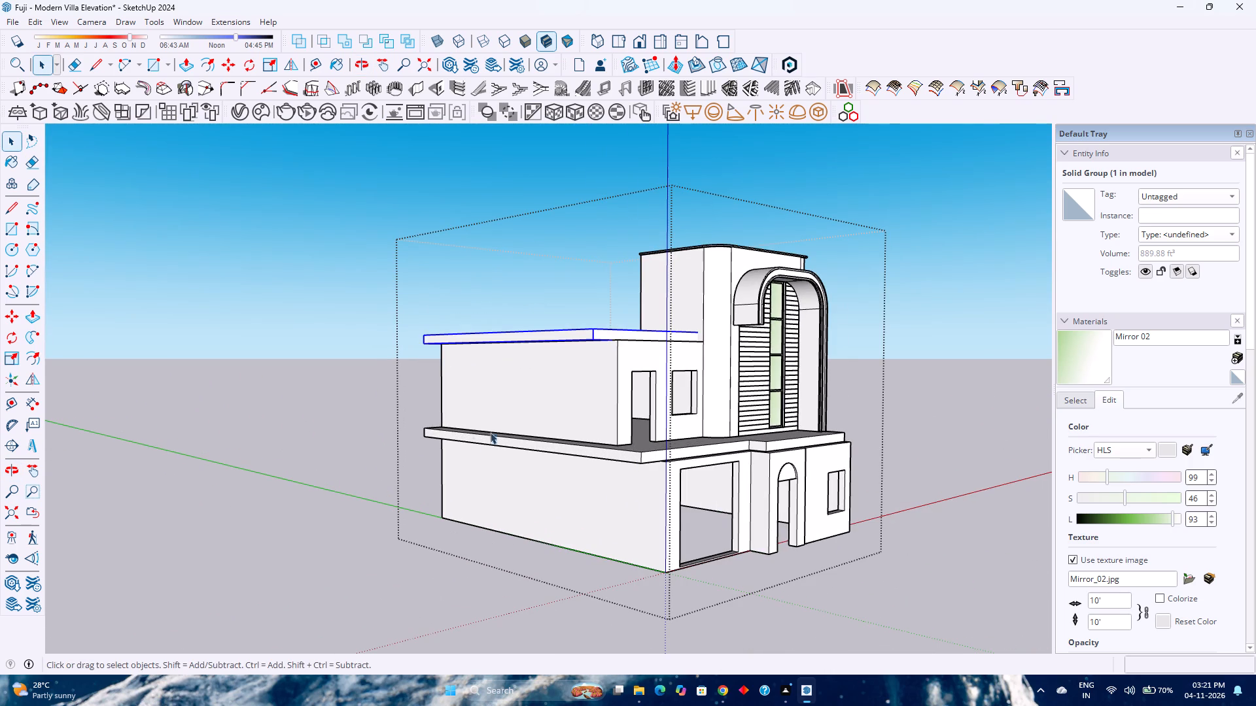
middle_click_drag(552, 365, 665, 524)
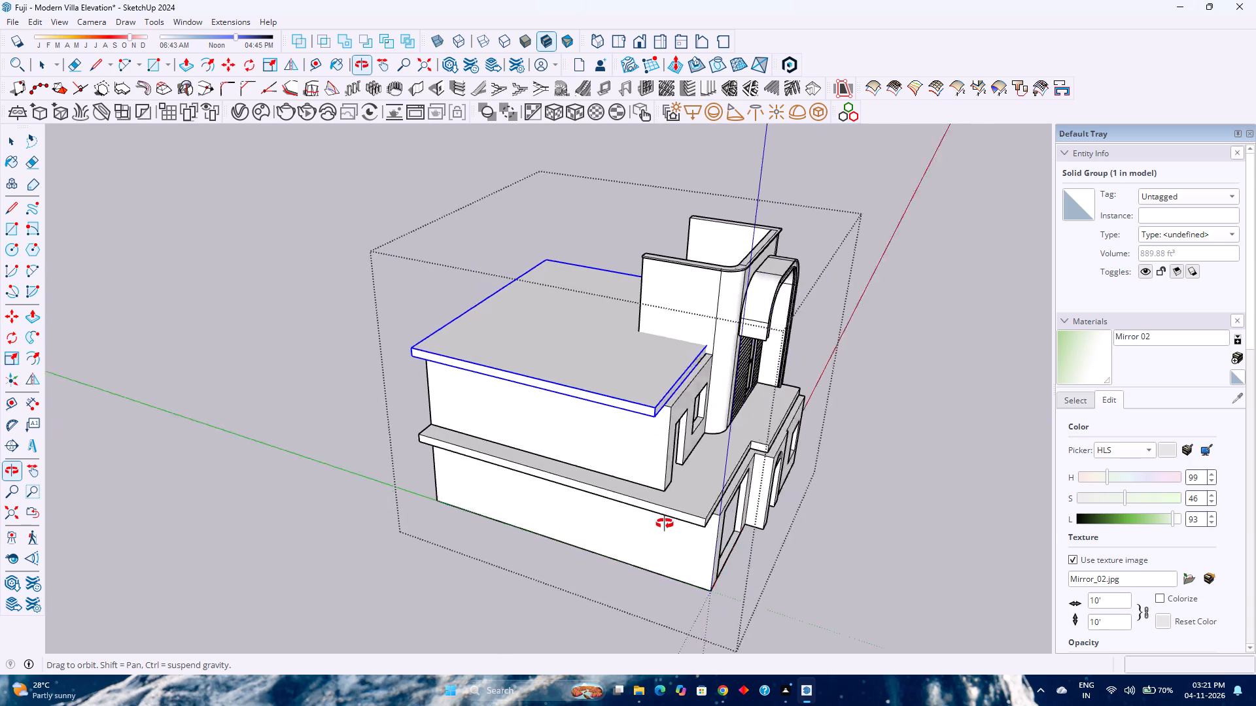
middle_click_drag(665, 524, 650, 524)
middle_click(650, 524)
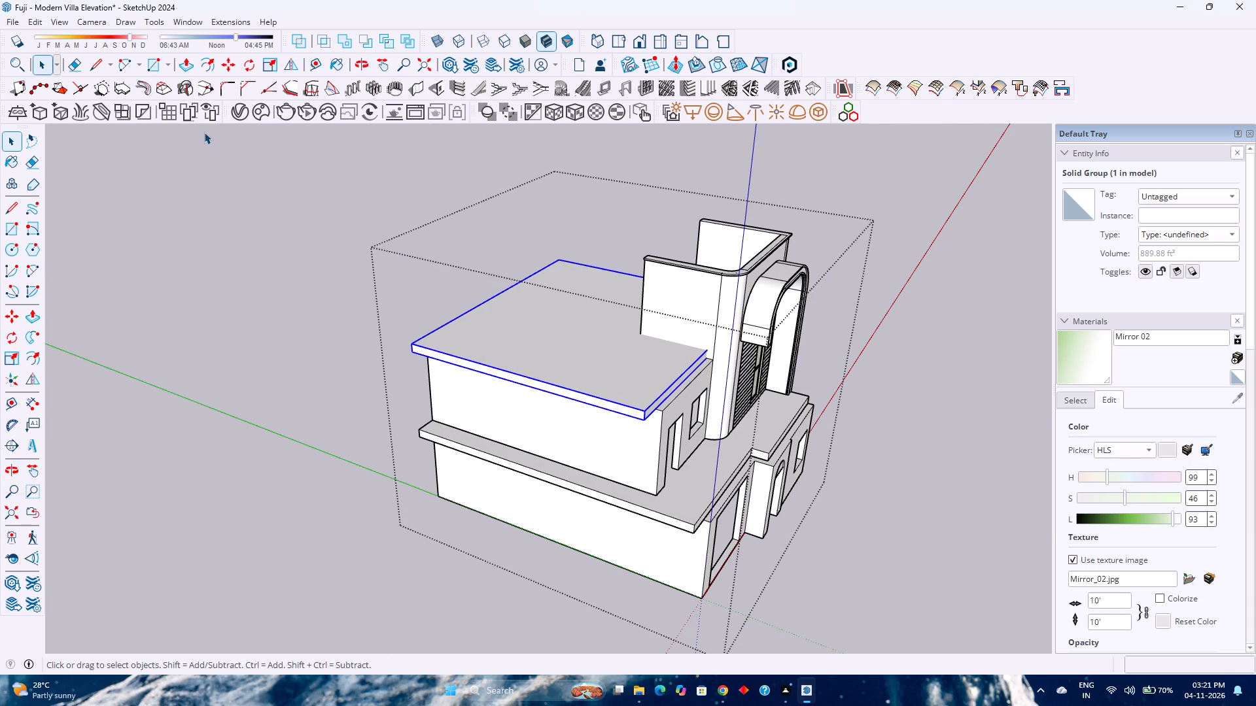
Begin drawing a line with the Line tool at the base of the villa's ground-floor front wall.
left_click(85, 64)
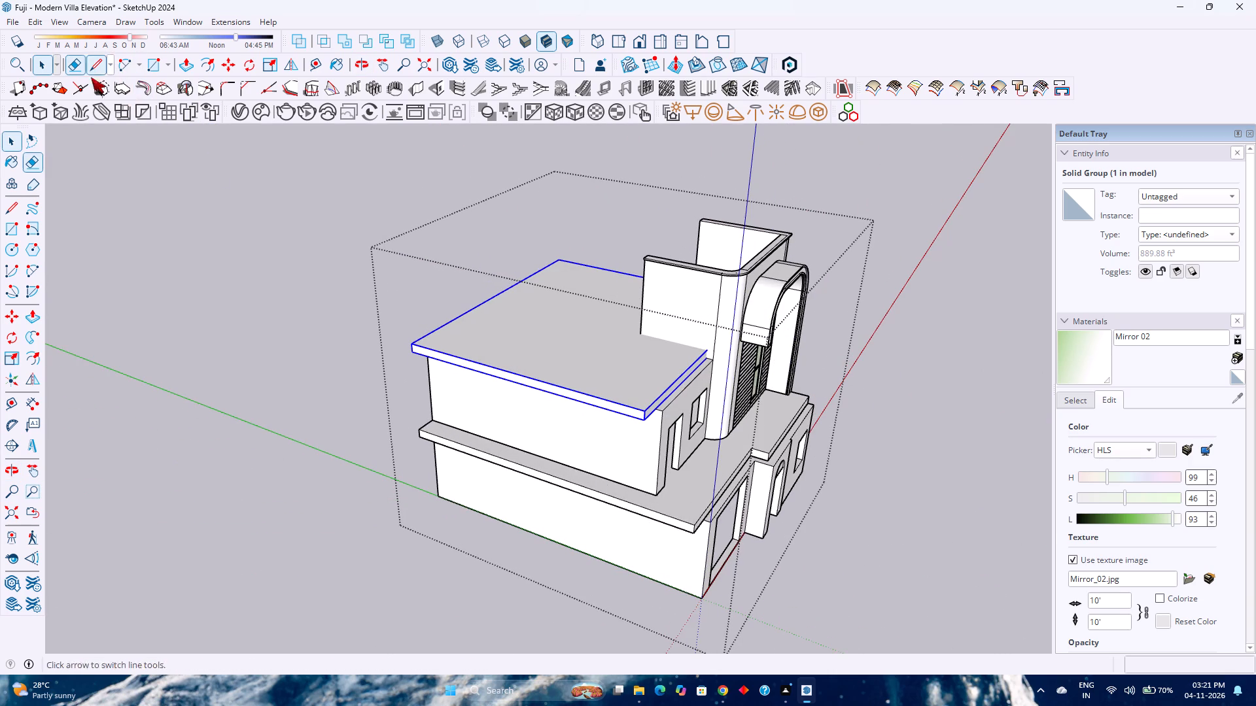
left_click(98, 71)
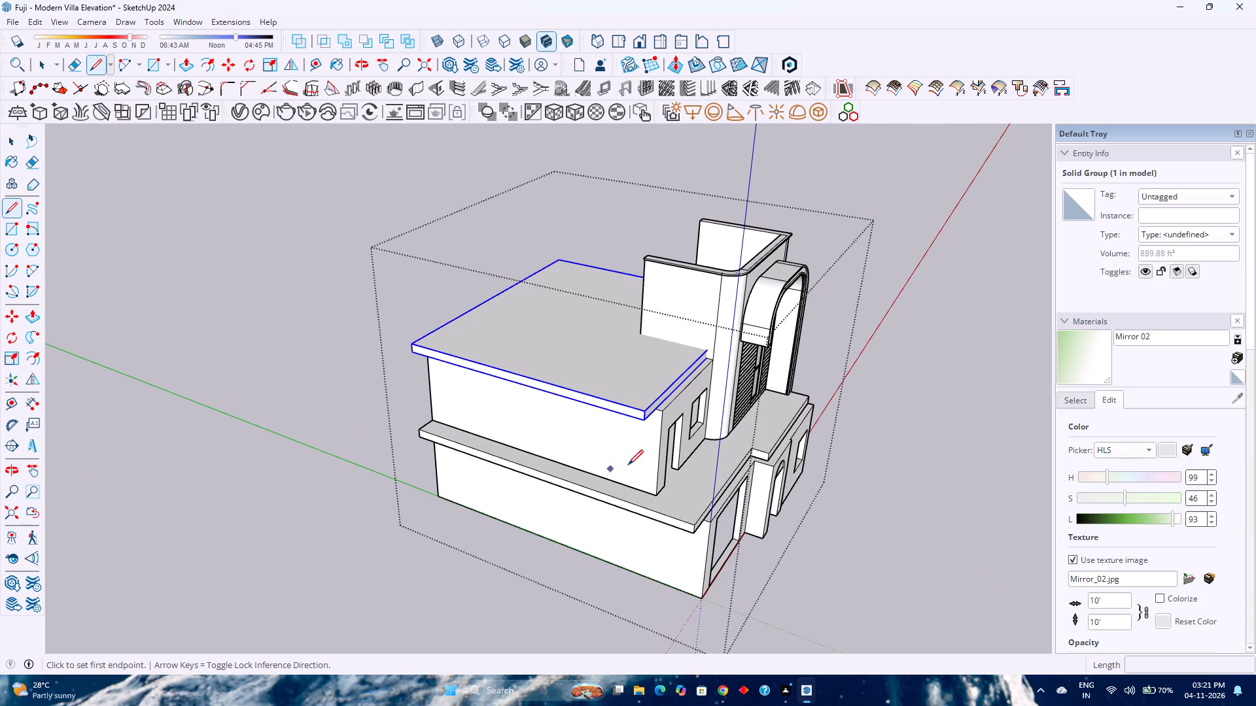
scroll(769, 461, "up", 4)
middle_click(769, 461)
middle_click_drag(769, 461, 813, 501)
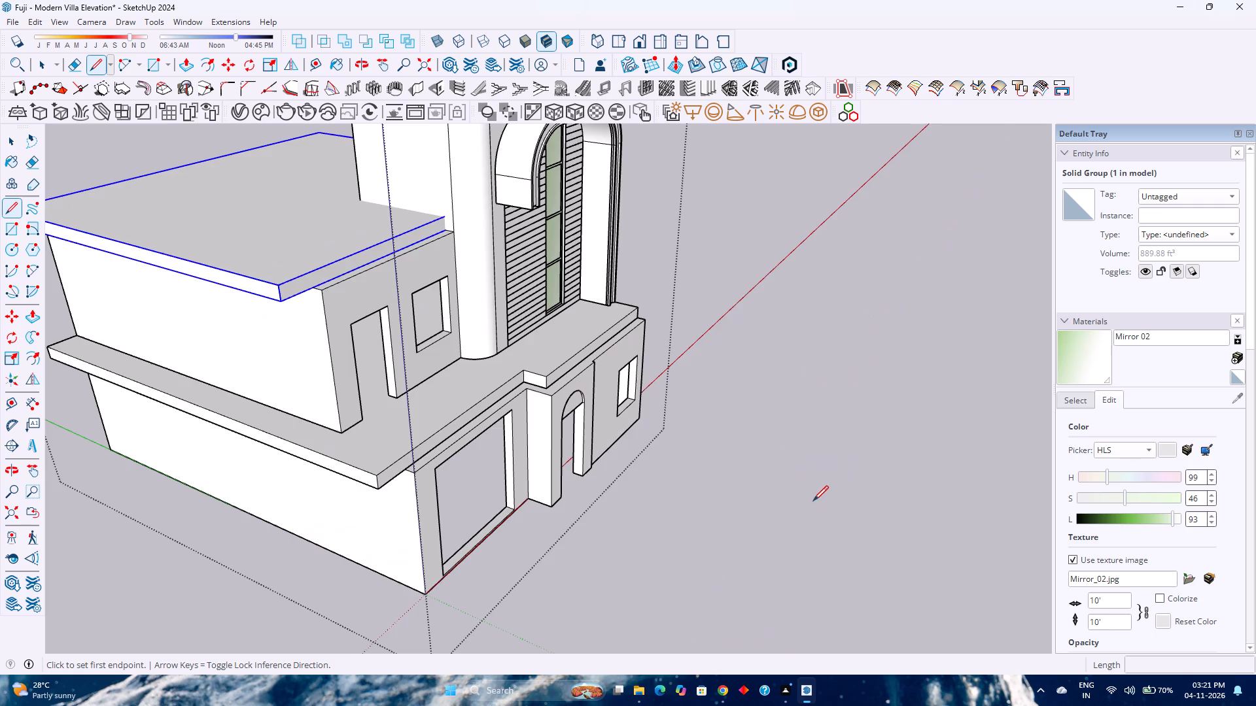
middle_click_drag(813, 501, 816, 504)
middle_click(816, 504)
middle_click(816, 504)
scroll(584, 453, "down", 4)
scroll(385, 391, "down", 2)
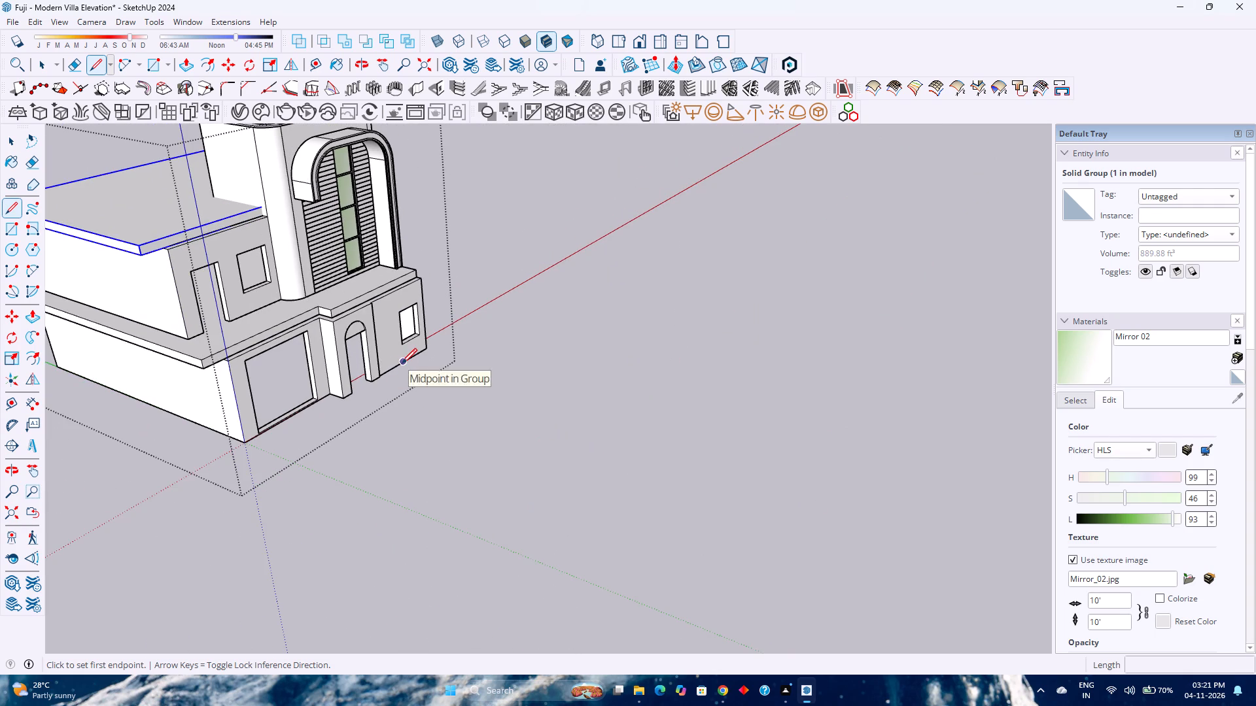
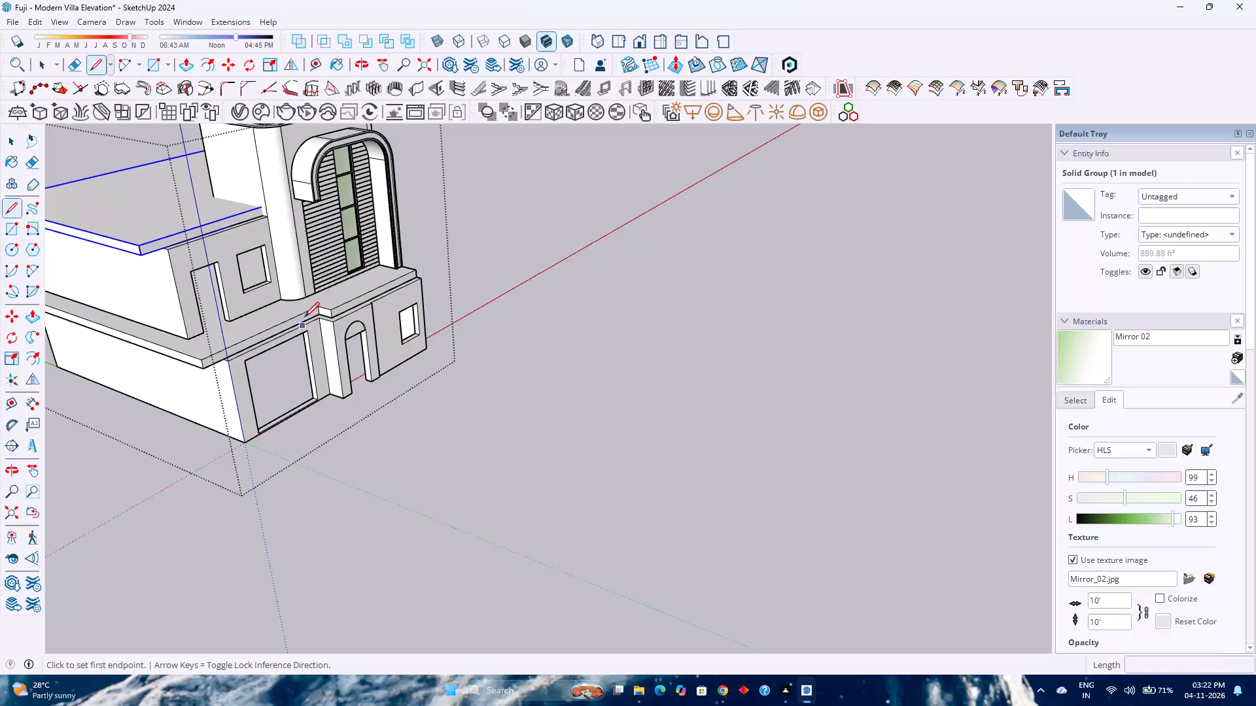
Draw a closed 4' by 16' 3" rectangle with the Line tool, projecting outward from the slab's front edge above the large ground-floor opening.
scroll(298, 294, "up", 7)
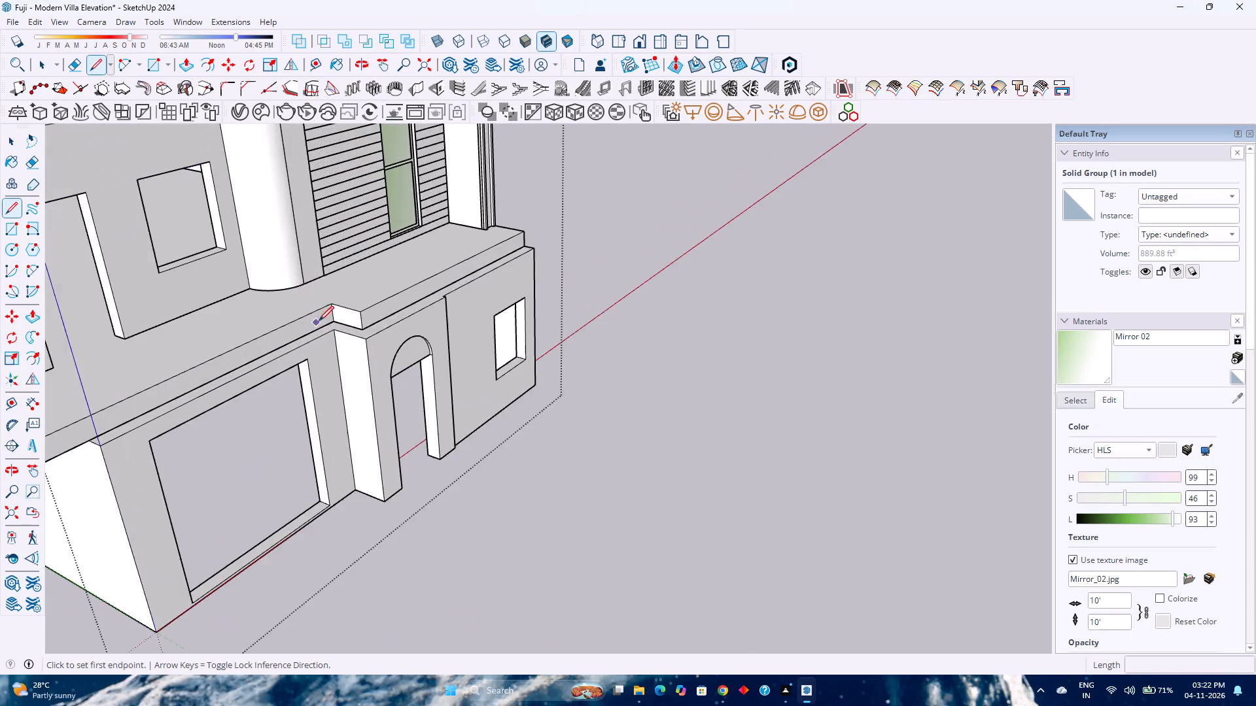
scroll(319, 321, "up", 3)
middle_click_drag(323, 315, 378, 356)
middle_click(378, 356)
left_click(410, 386)
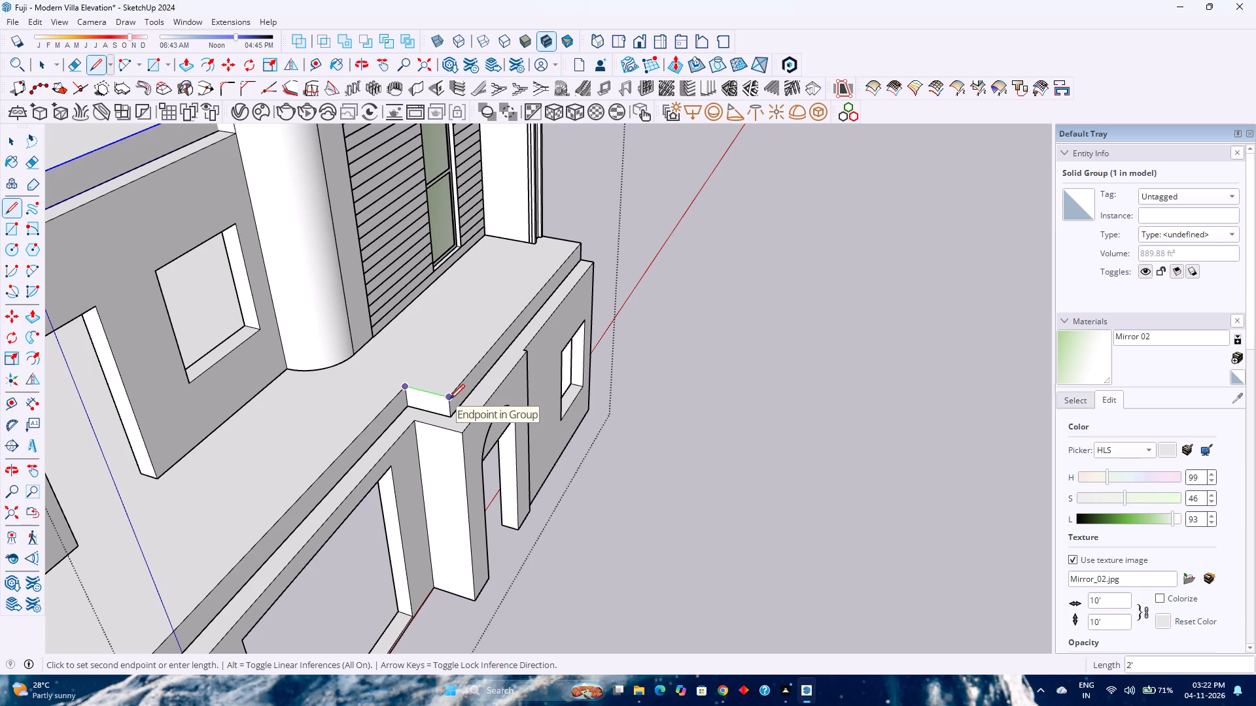
type("4'")
key("Return")
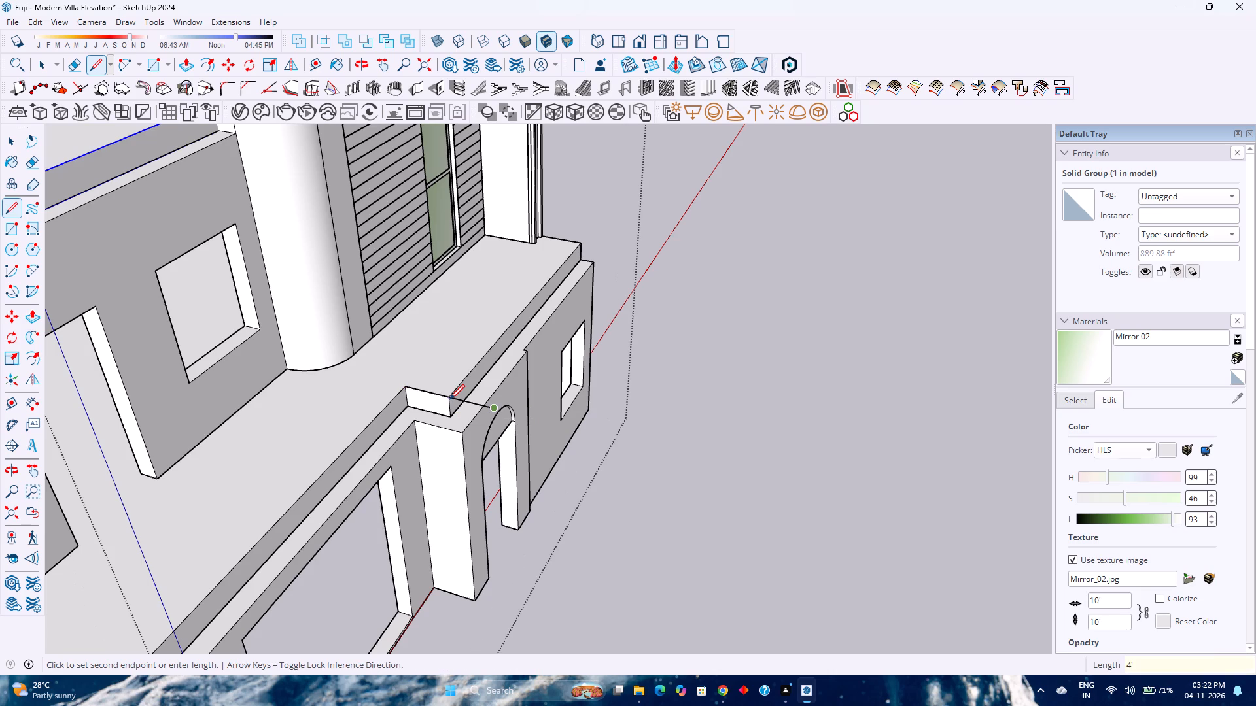
scroll(519, 452, "down", 2)
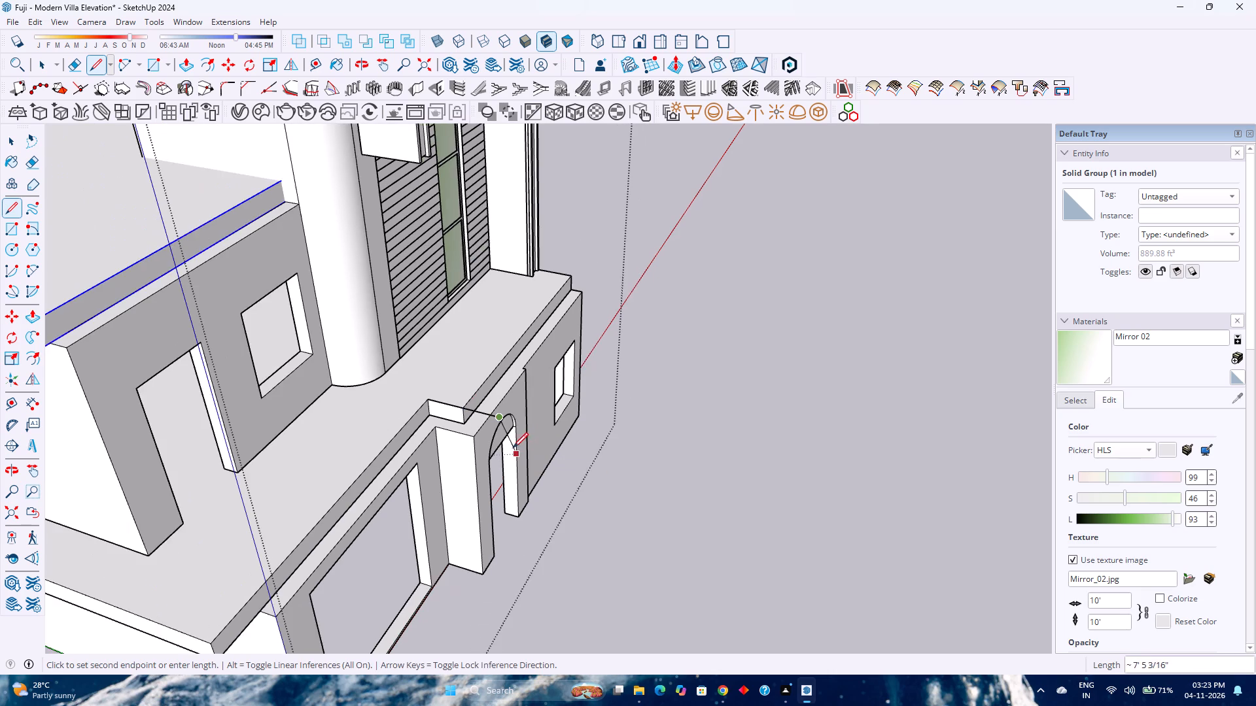
scroll(512, 448, "down", 6)
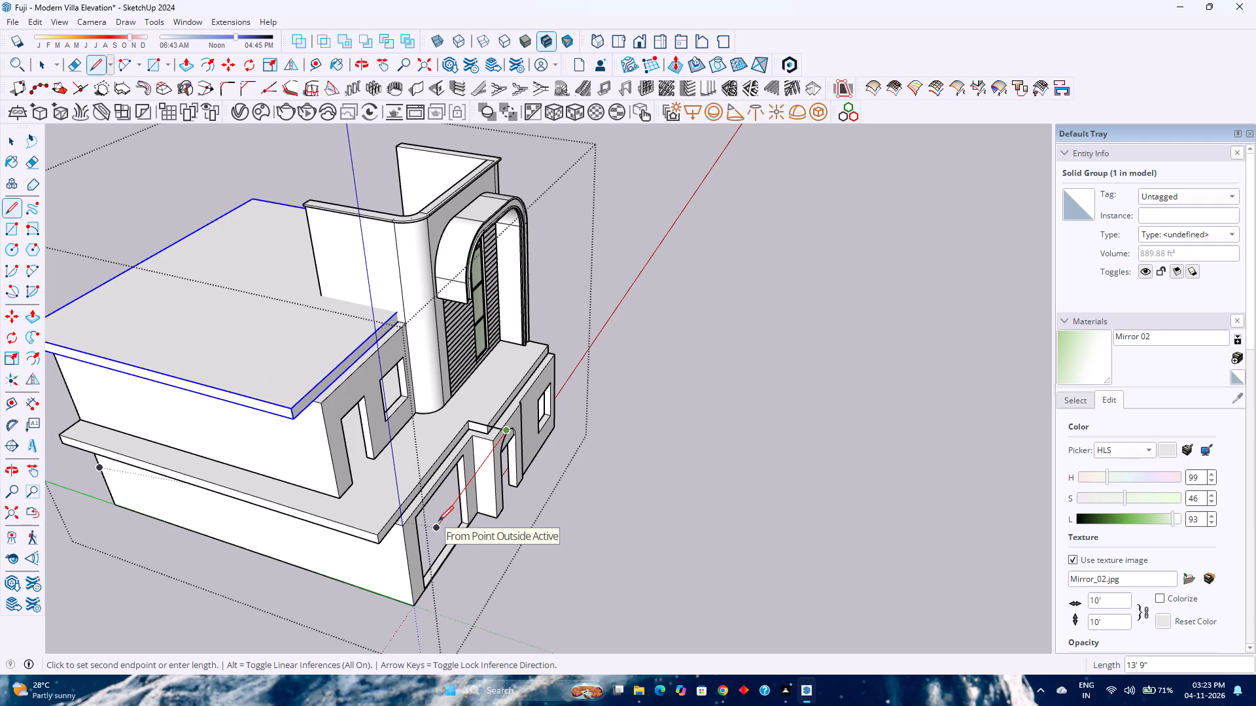
key("Right")
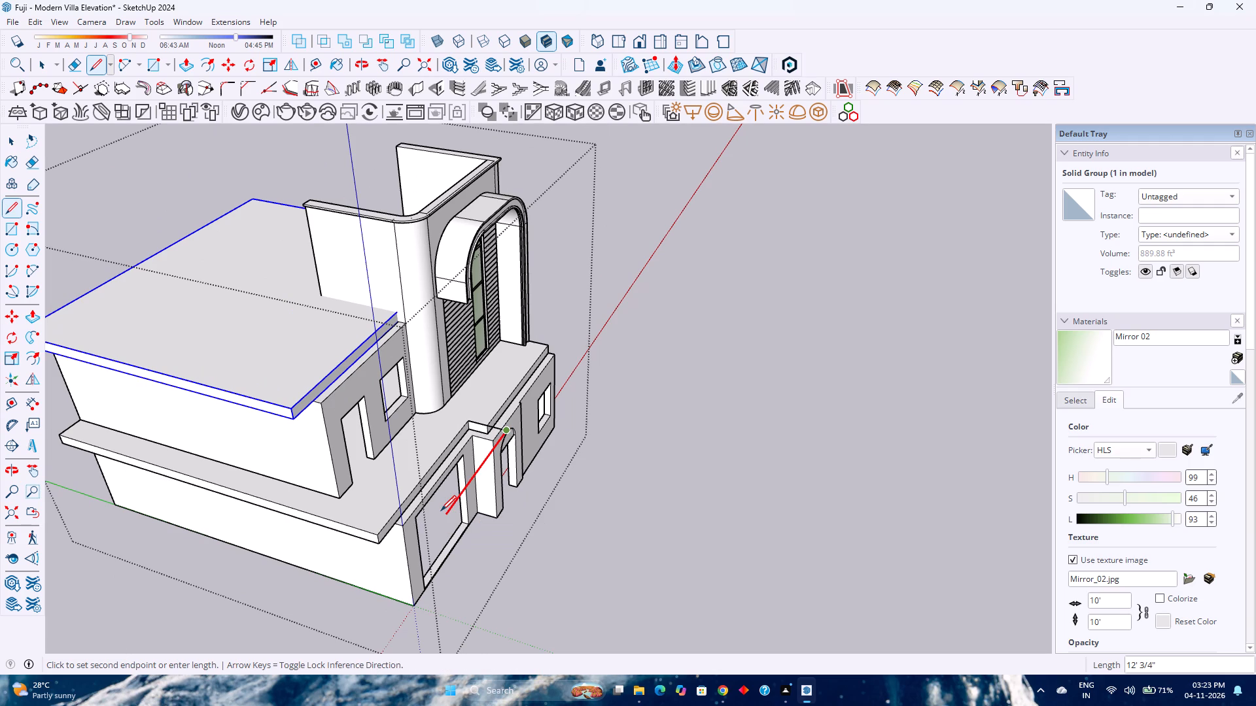
left_click(376, 537)
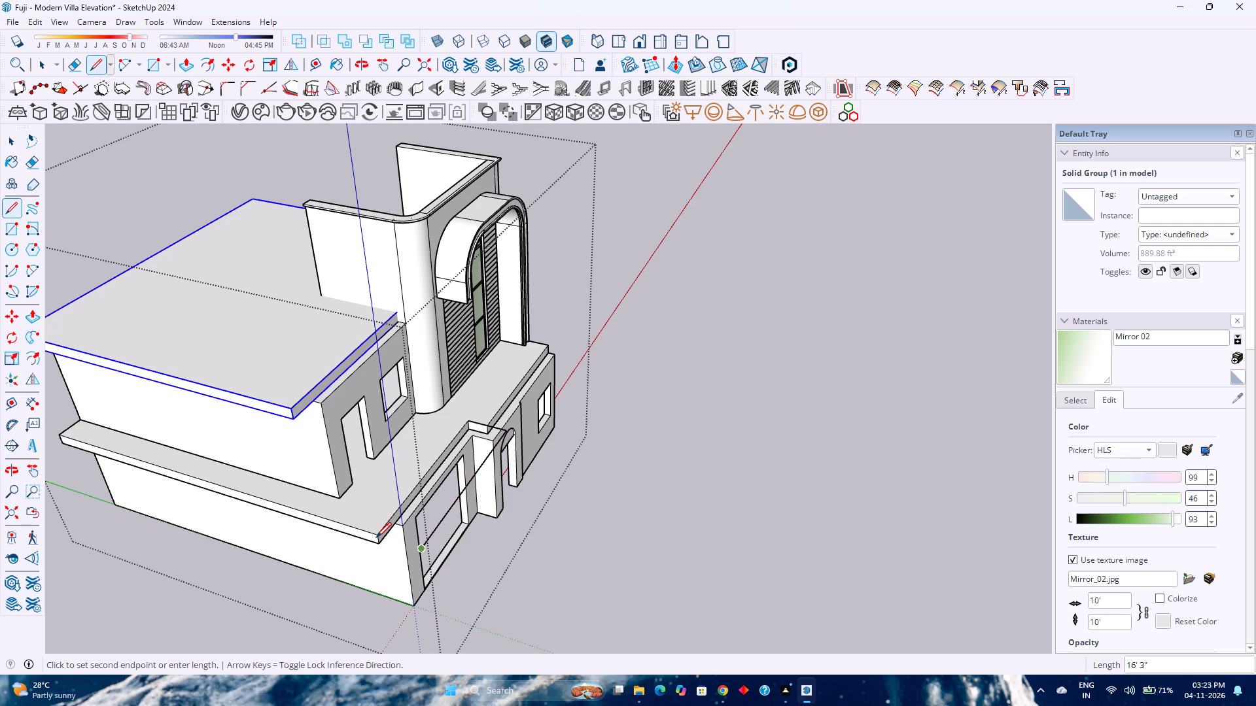
left_click(372, 535)
scroll(374, 537, "up", 3)
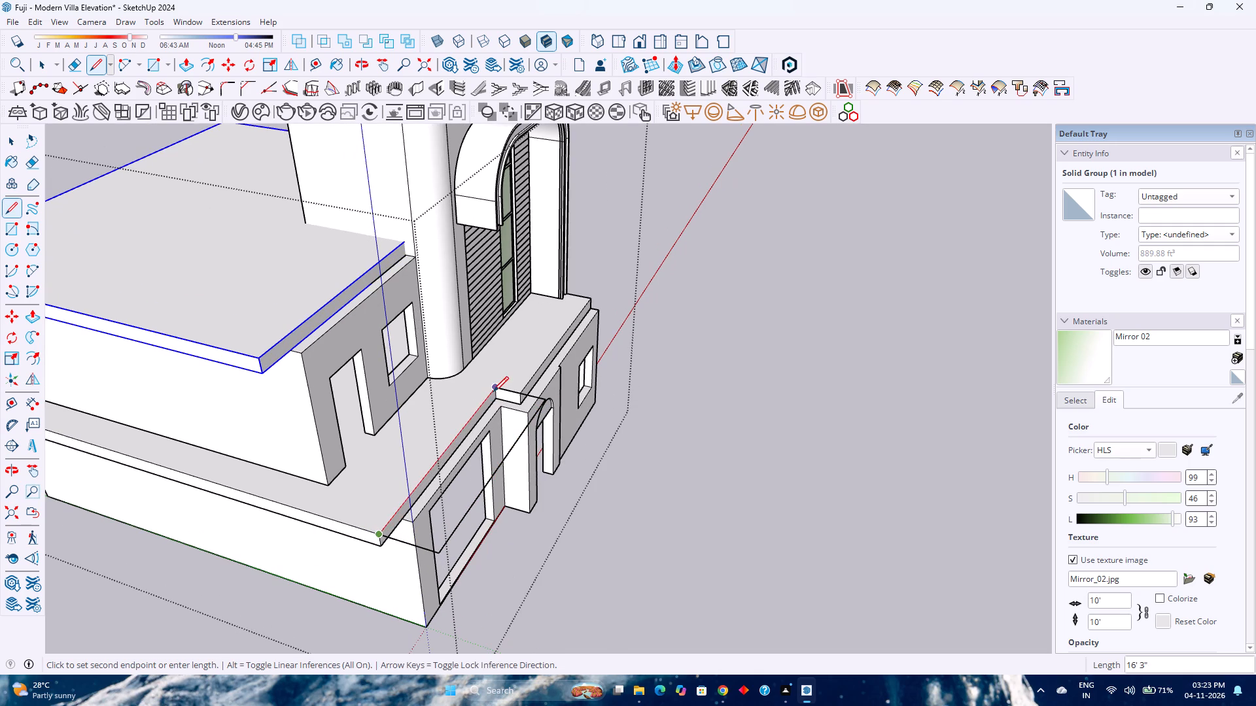
left_click(493, 392)
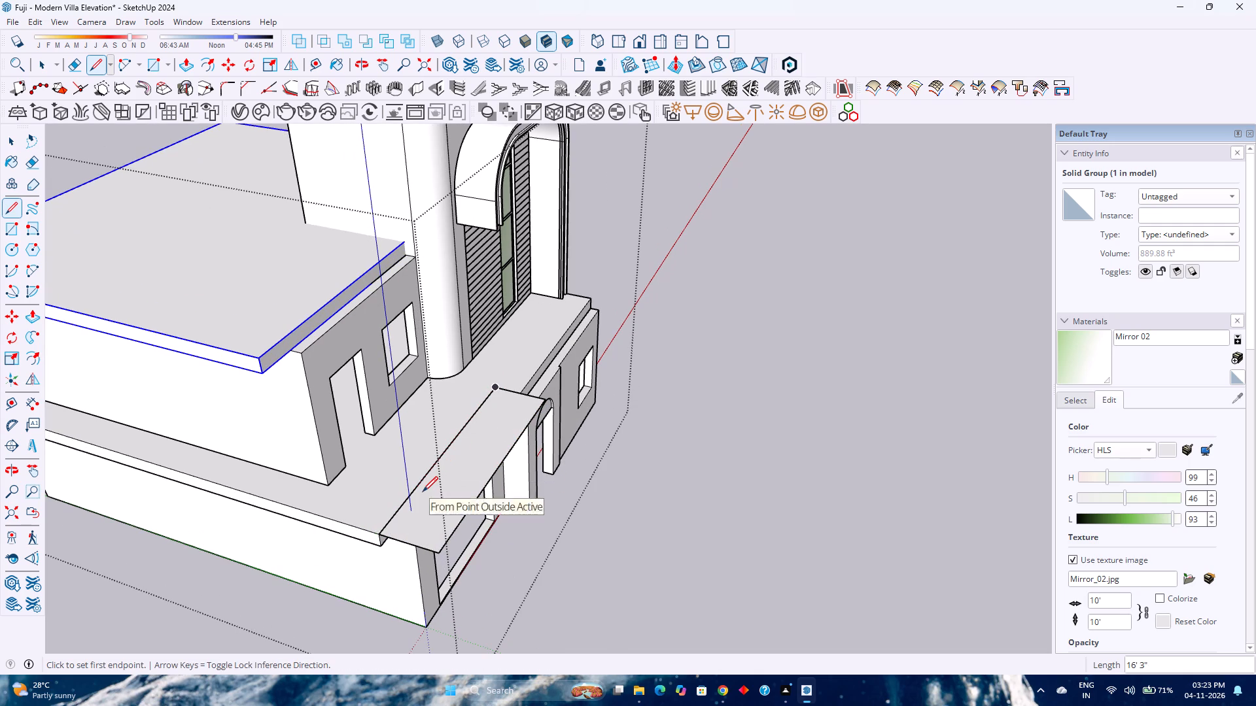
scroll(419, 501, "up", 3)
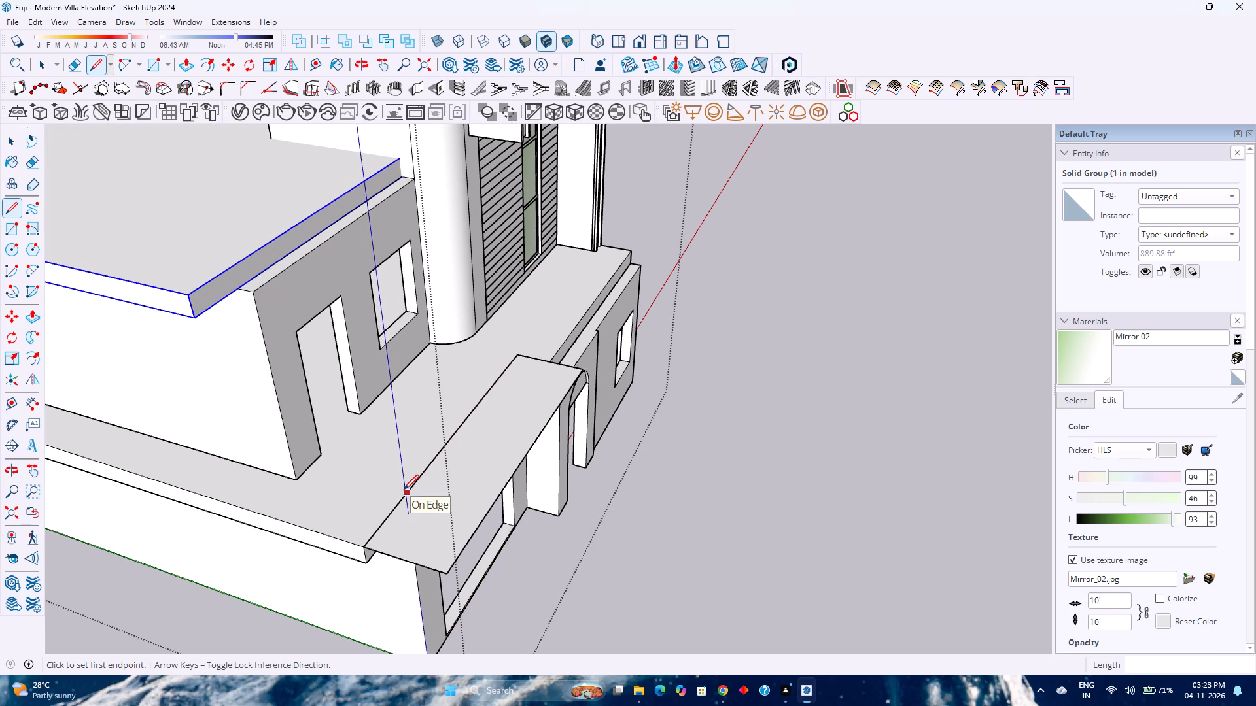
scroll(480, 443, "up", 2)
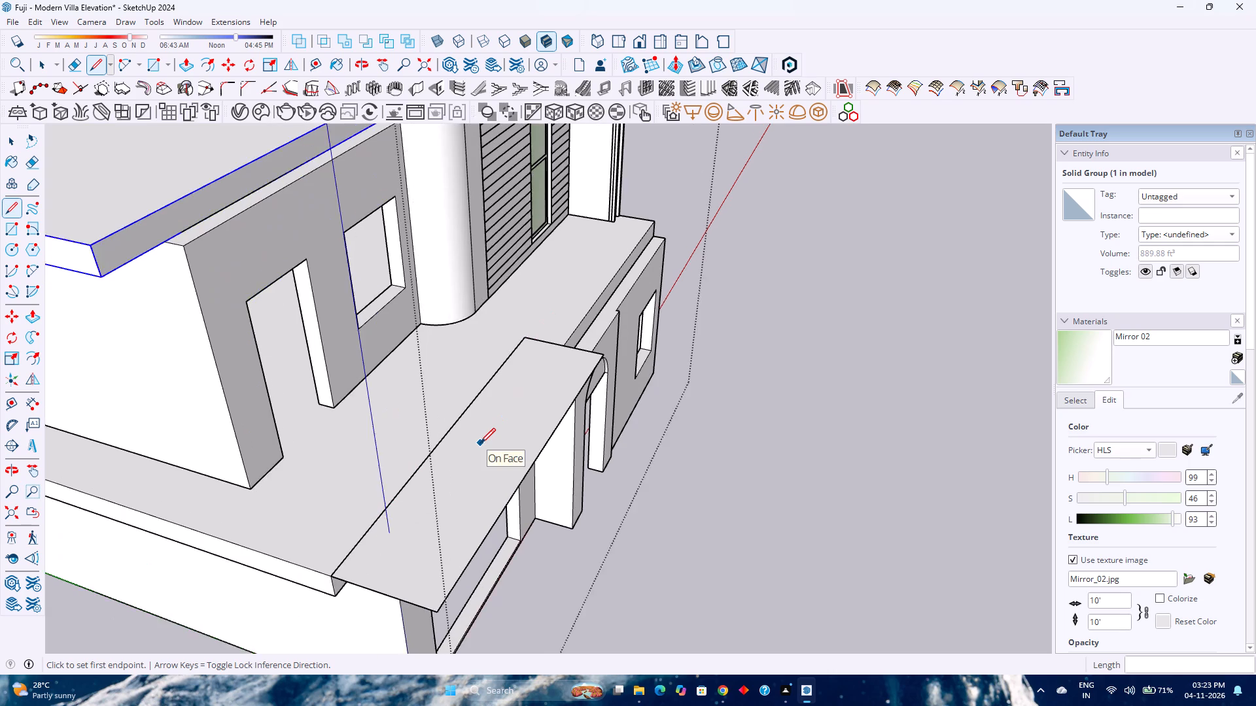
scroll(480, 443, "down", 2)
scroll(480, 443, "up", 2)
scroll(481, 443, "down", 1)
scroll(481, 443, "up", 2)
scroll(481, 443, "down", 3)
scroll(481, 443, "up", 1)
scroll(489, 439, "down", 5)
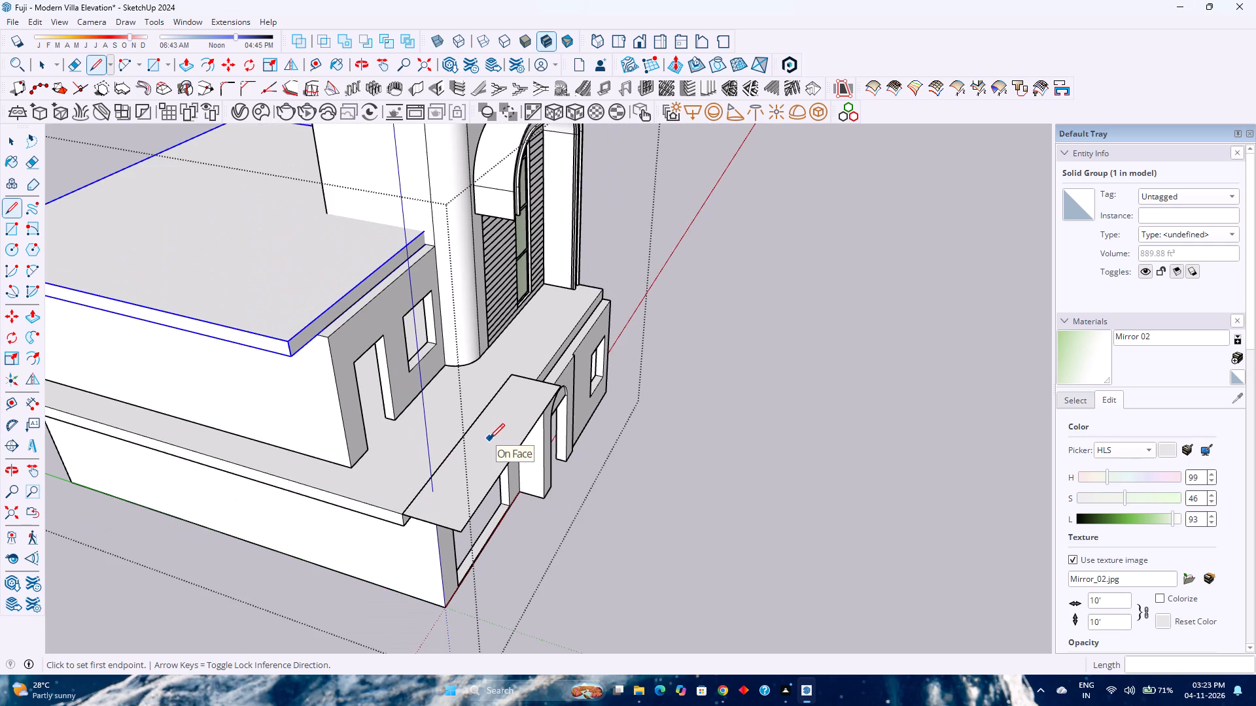
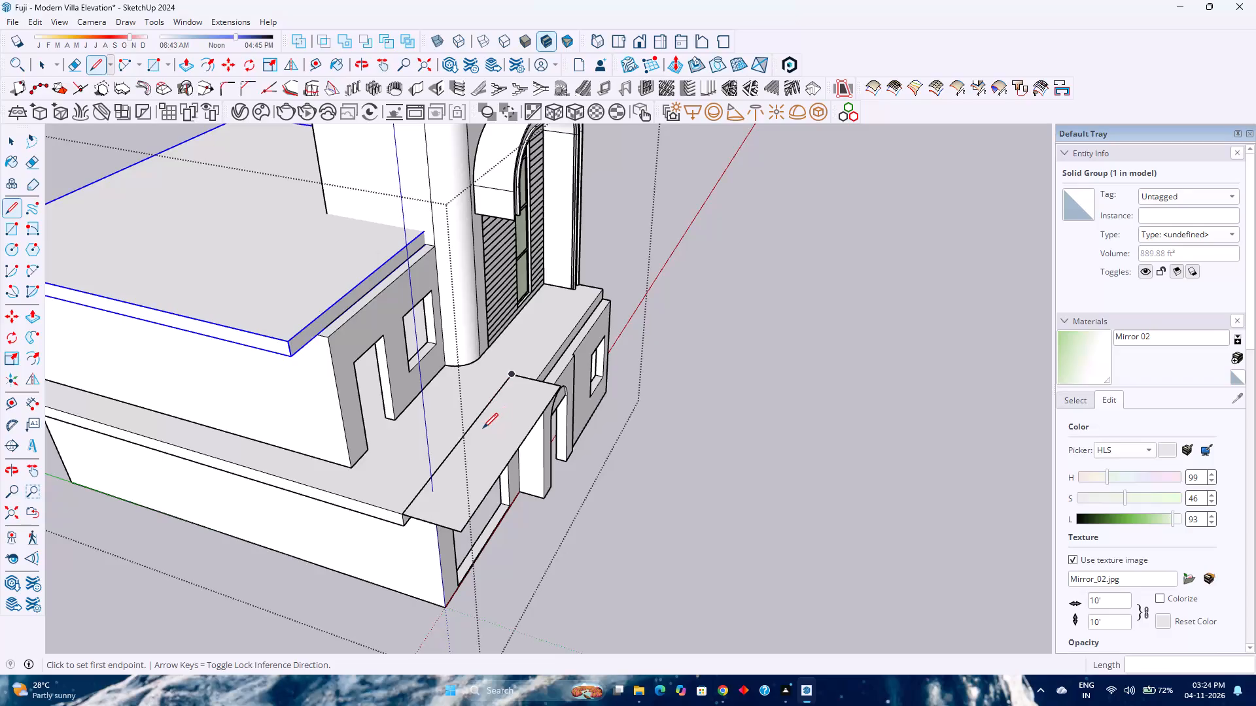
Group the new rectangle projecting above the large ground-floor opening and open the group for editing.
key("space")
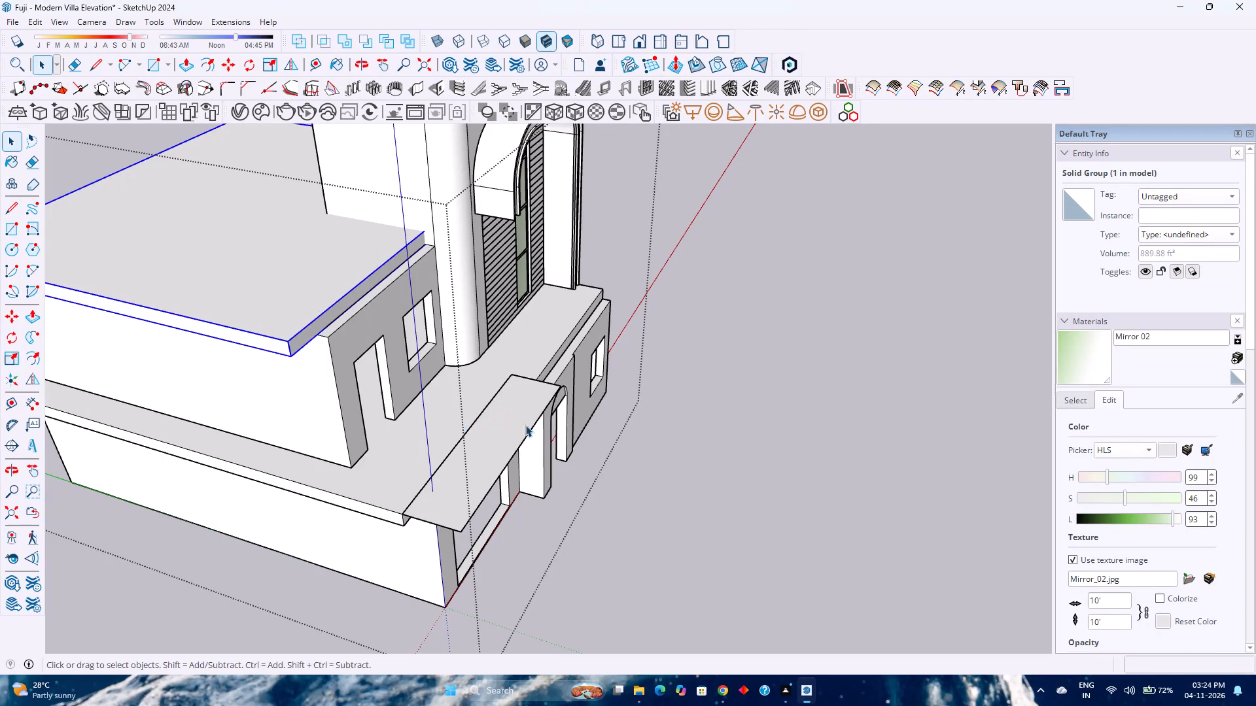
double_click(500, 411)
right_click(500, 411)
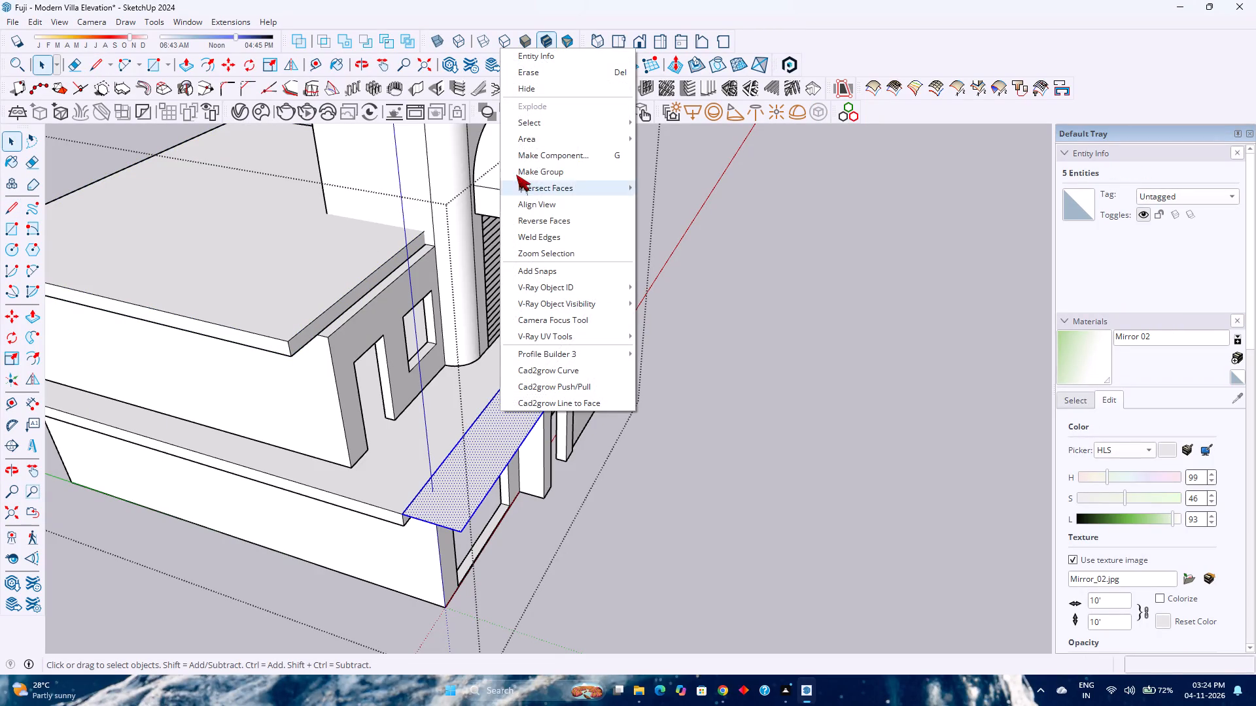
left_click(519, 170)
double_click(509, 402)
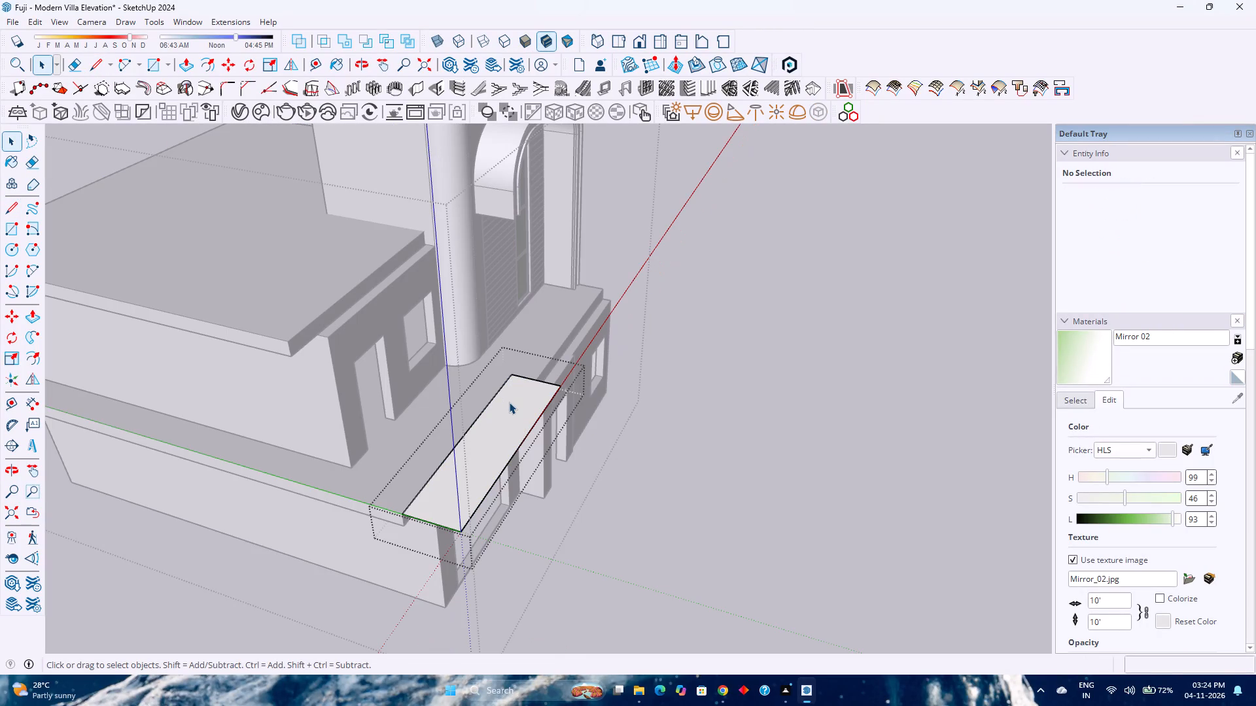
Set the hue of the Mirror 02 material to 209, then exit the group.
middle_click_drag(685, 529, 425, 458)
middle_click_drag(424, 458, 416, 455)
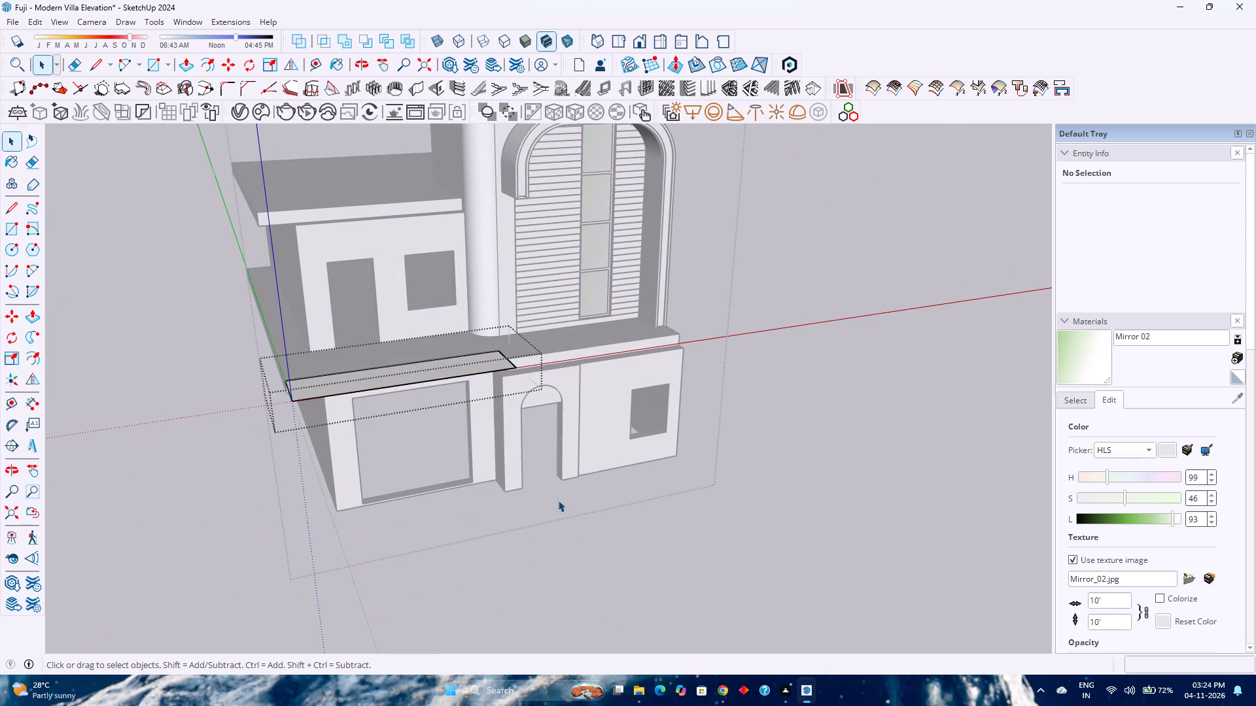
left_click_drag(1109, 477, 1112, 477)
left_click_drag(1112, 477, 1138, 475)
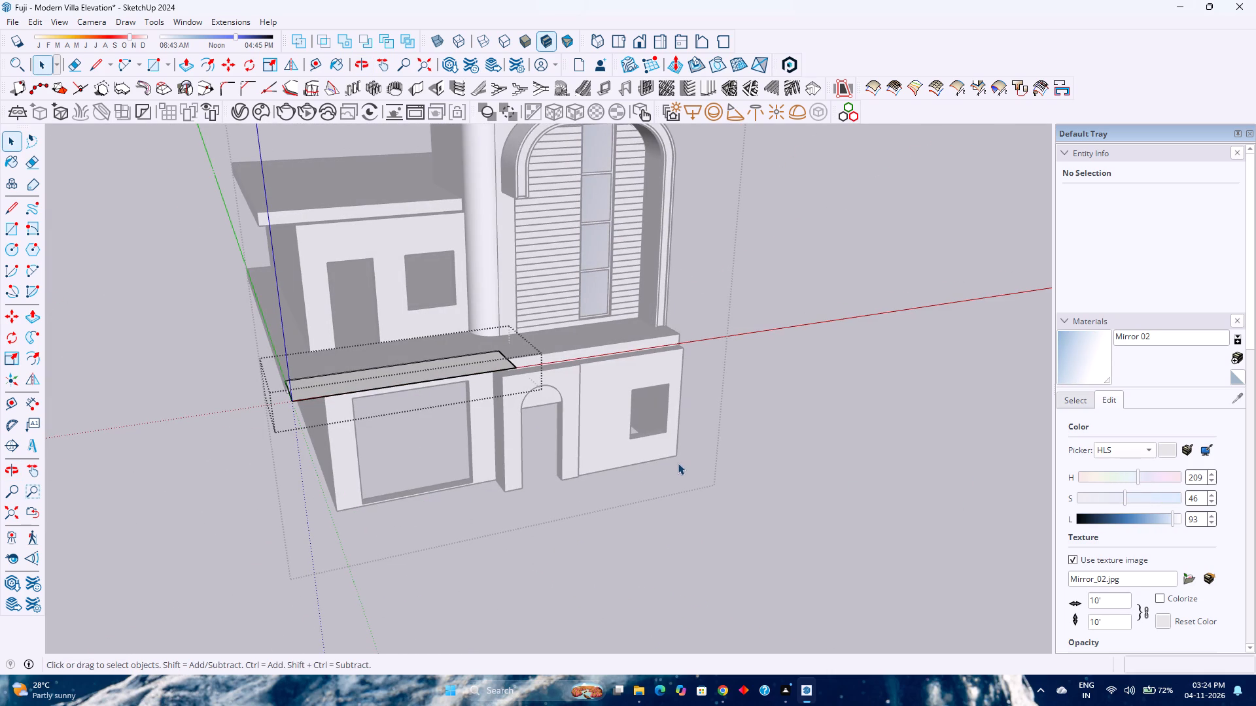
left_click(517, 475)
Open the projection group and Push/Pull its face 1' downward, matching the bottom edge of the slab.
scroll(410, 454, "up", 1)
middle_click_drag(411, 453, 319, 540)
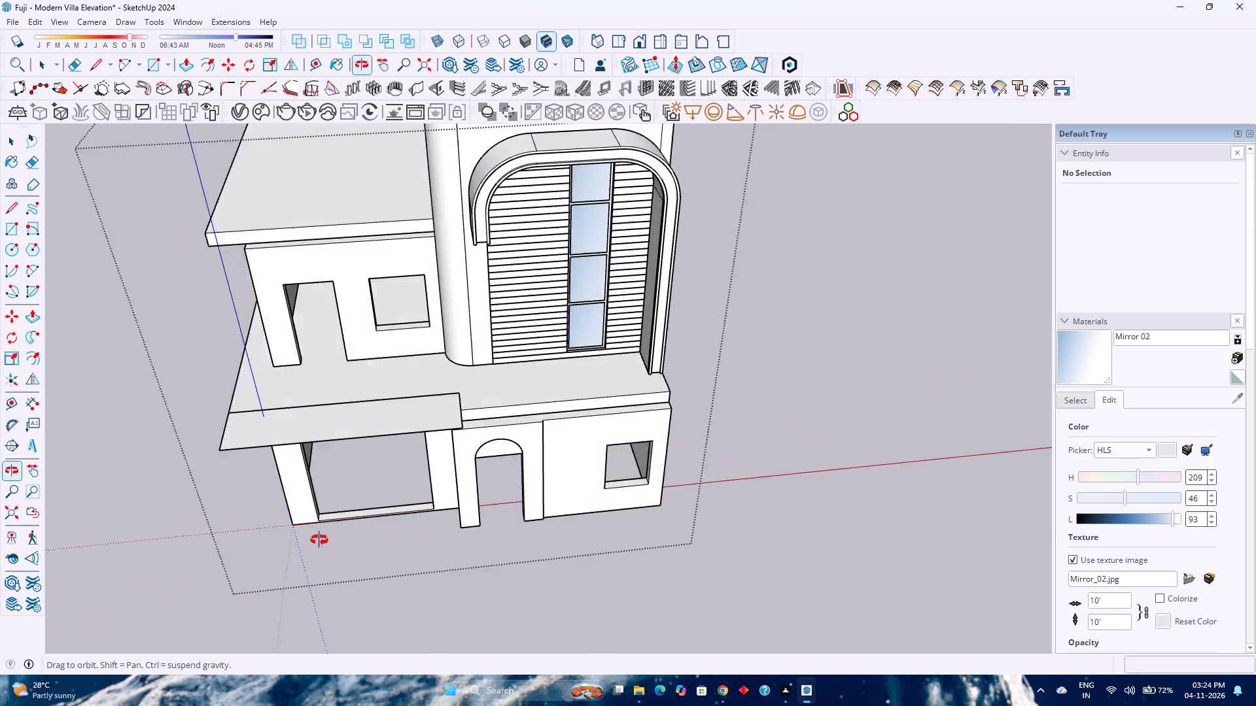
middle_click_drag(319, 540, 284, 522)
middle_click_drag(281, 521, 565, 496)
double_click(570, 425)
scroll(570, 425, "up", 3)
left_click(570, 424)
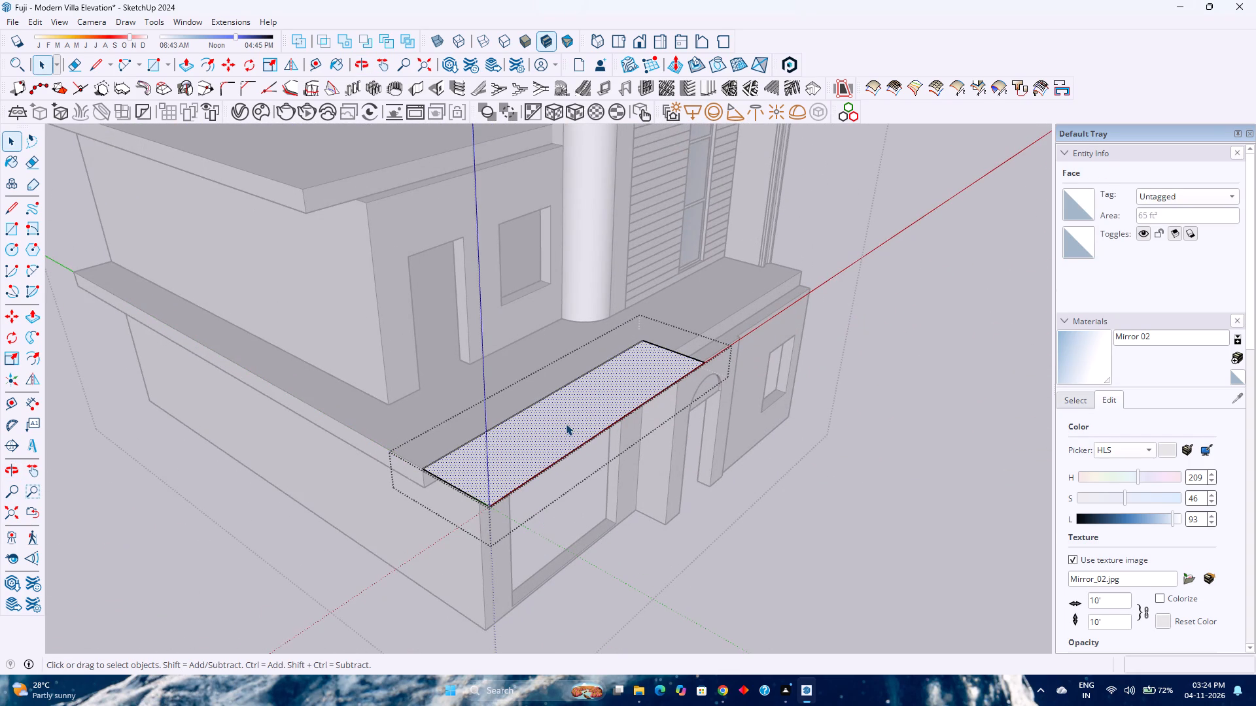
key("p")
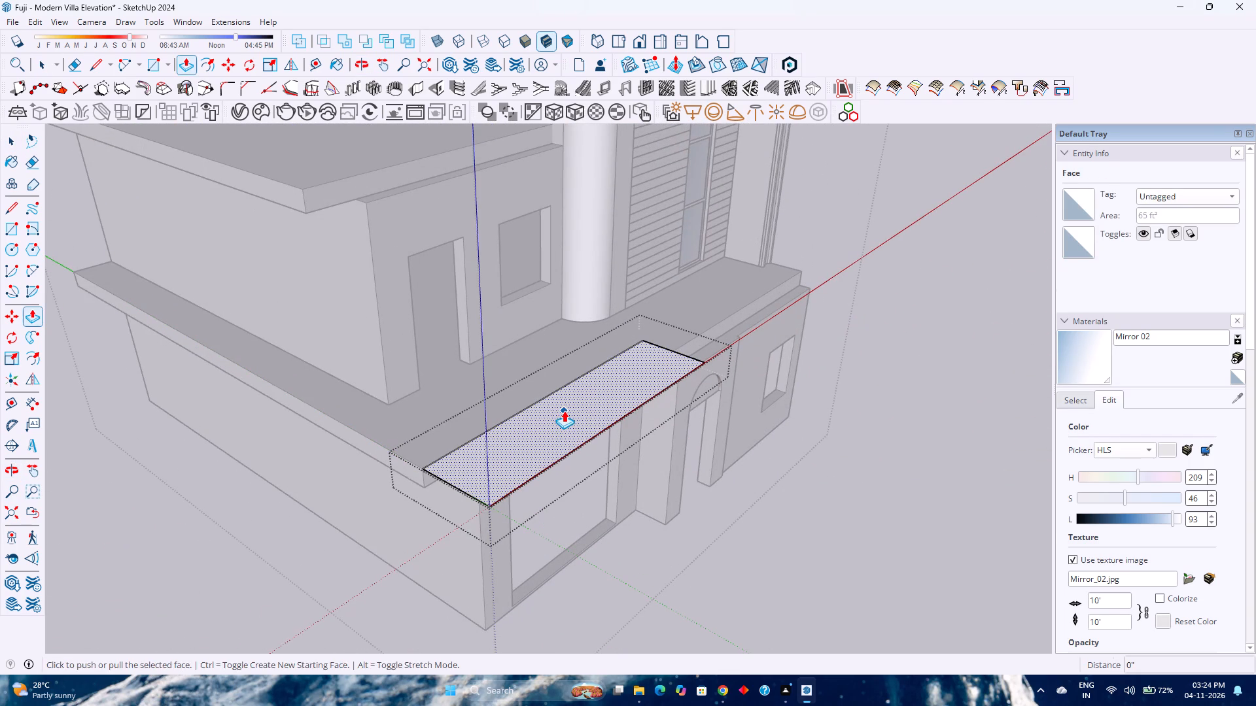
left_click(564, 411)
middle_click_drag(568, 441, 534, 368)
middle_click(534, 367)
middle_click(534, 367)
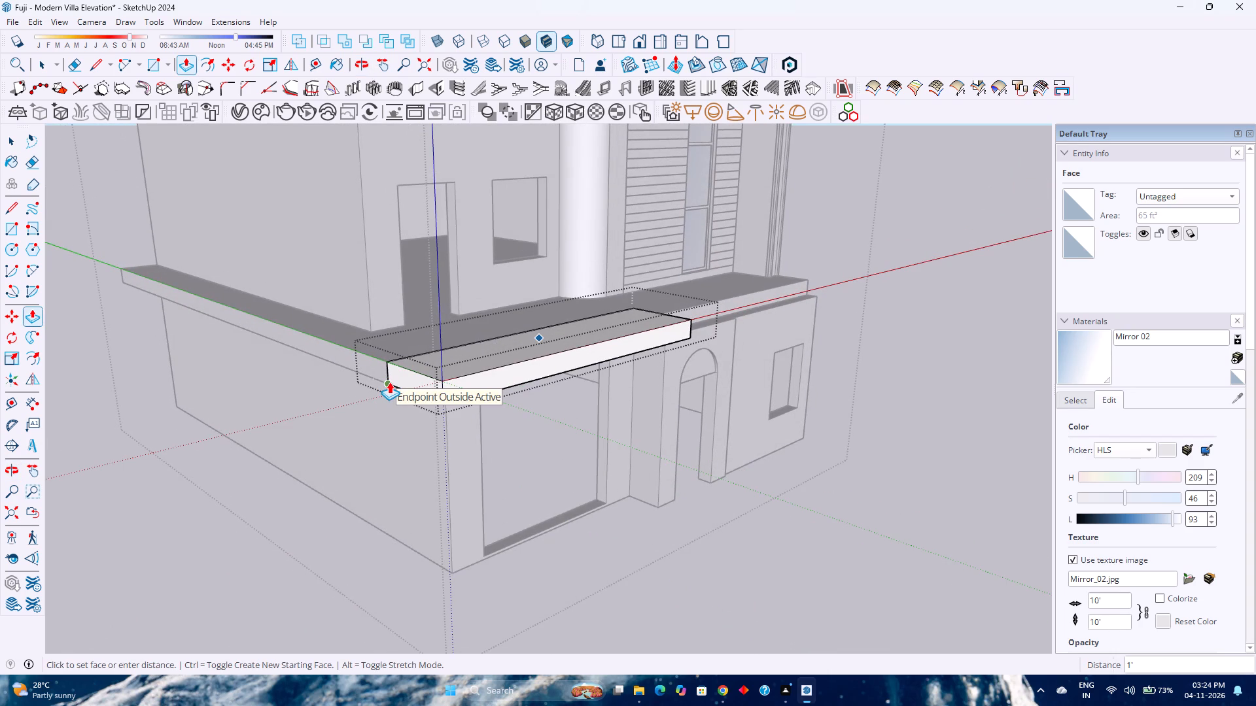
left_click(389, 382)
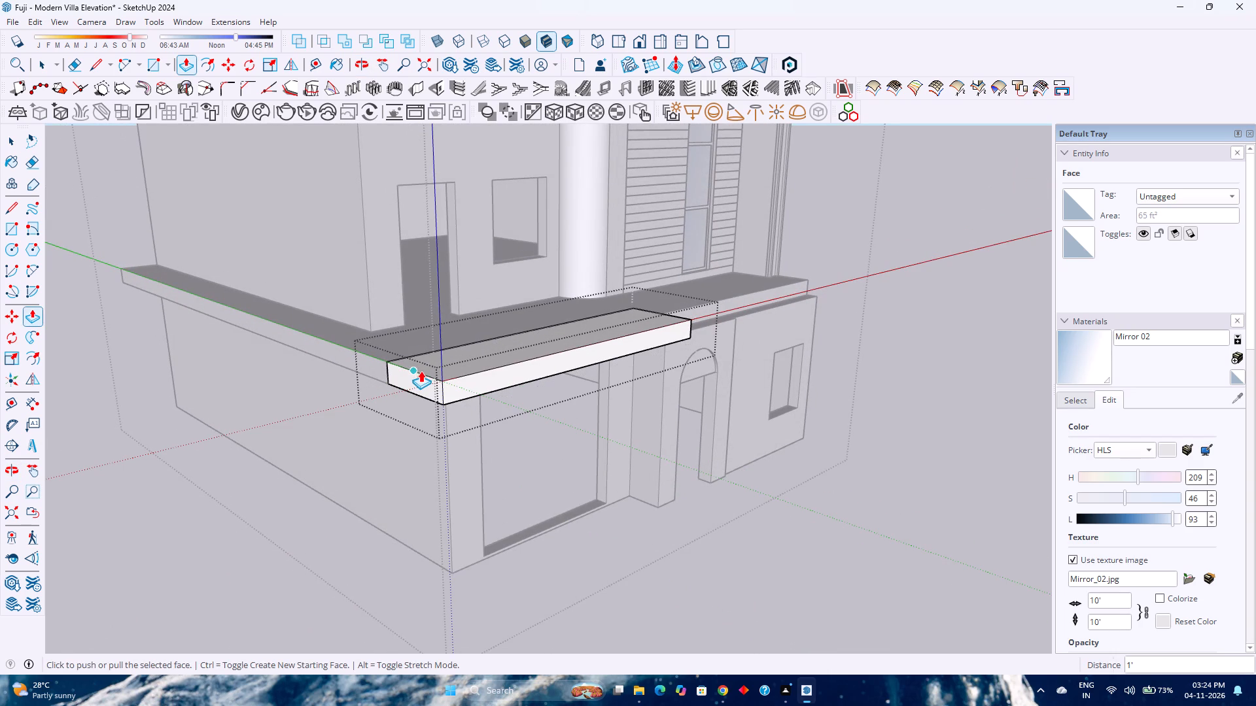
key("Escape")
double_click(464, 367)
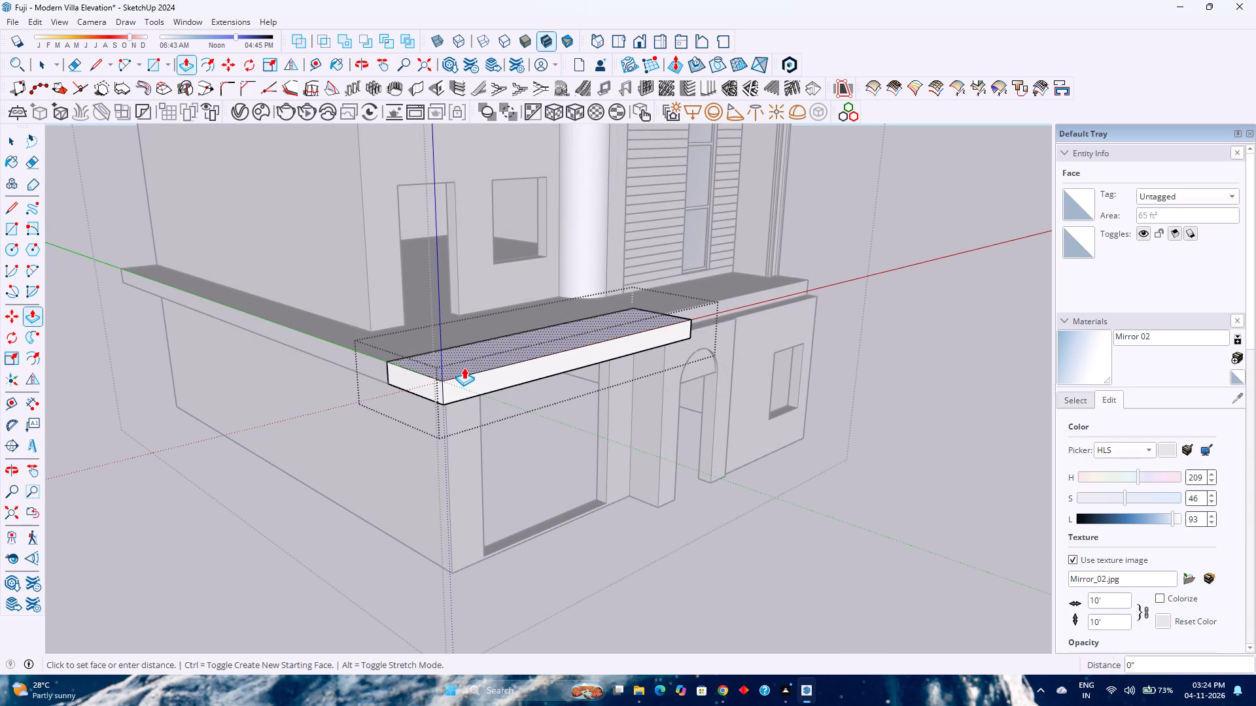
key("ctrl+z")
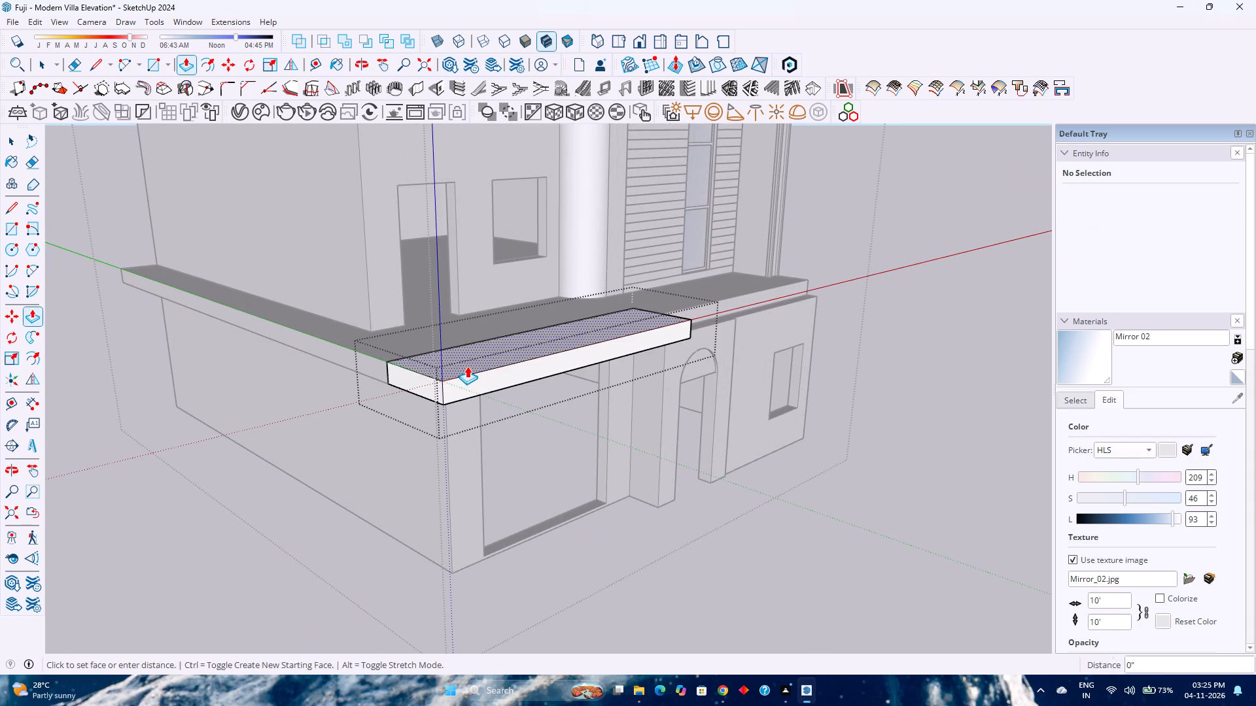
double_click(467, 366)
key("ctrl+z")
Push/Pull the projection's top face upward by 1'.
left_click(467, 365)
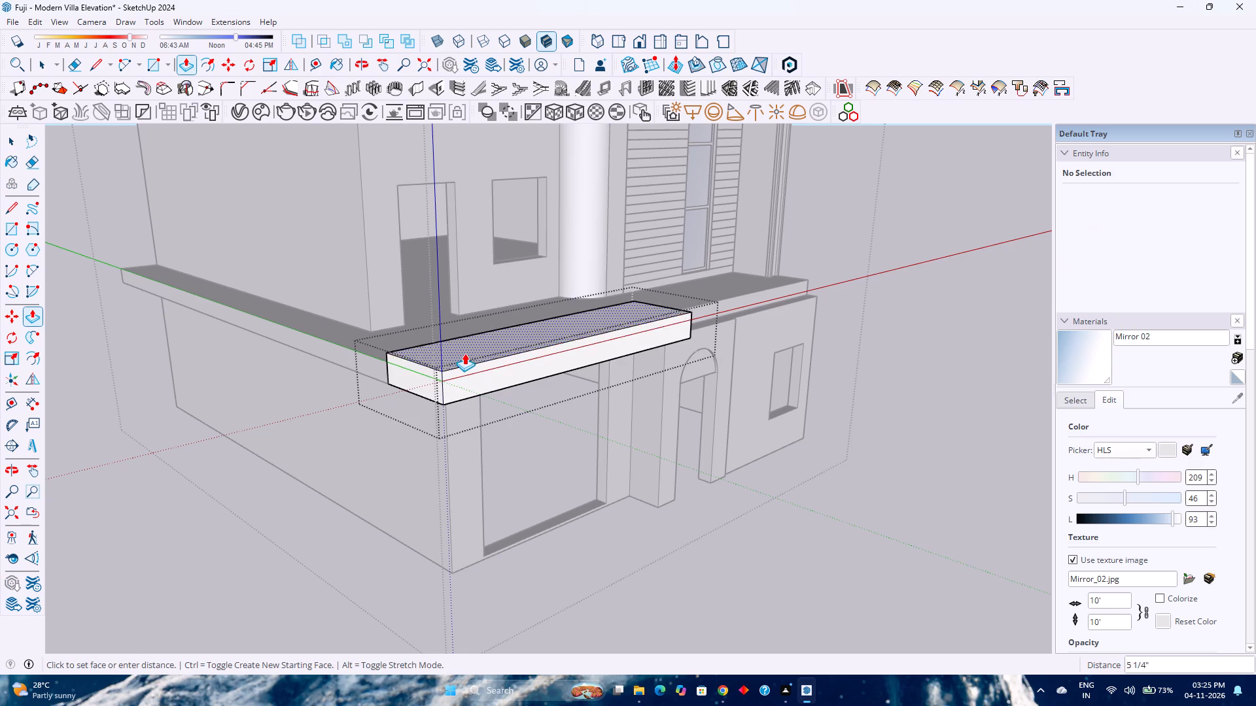
key("2")
key("Return")
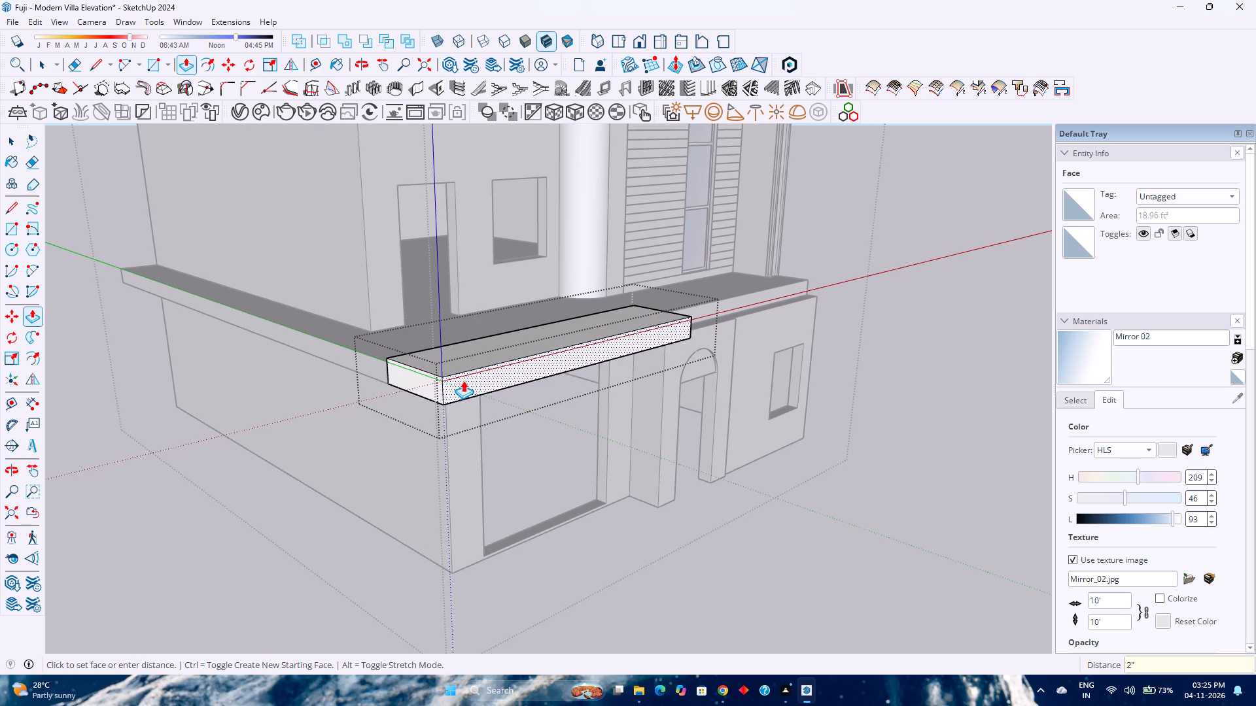
key("1")
key("apostrophe")
key("Return")
Copy the projection's upper building-side edge 1' straight down to slab level, splitting that side face in two.
middle_click_drag(468, 399, 377, 365)
middle_click(370, 362)
middle_click(364, 360)
middle_click(361, 358)
scroll(360, 358, "down", 3)
middle_click_drag(385, 394, 538, 375)
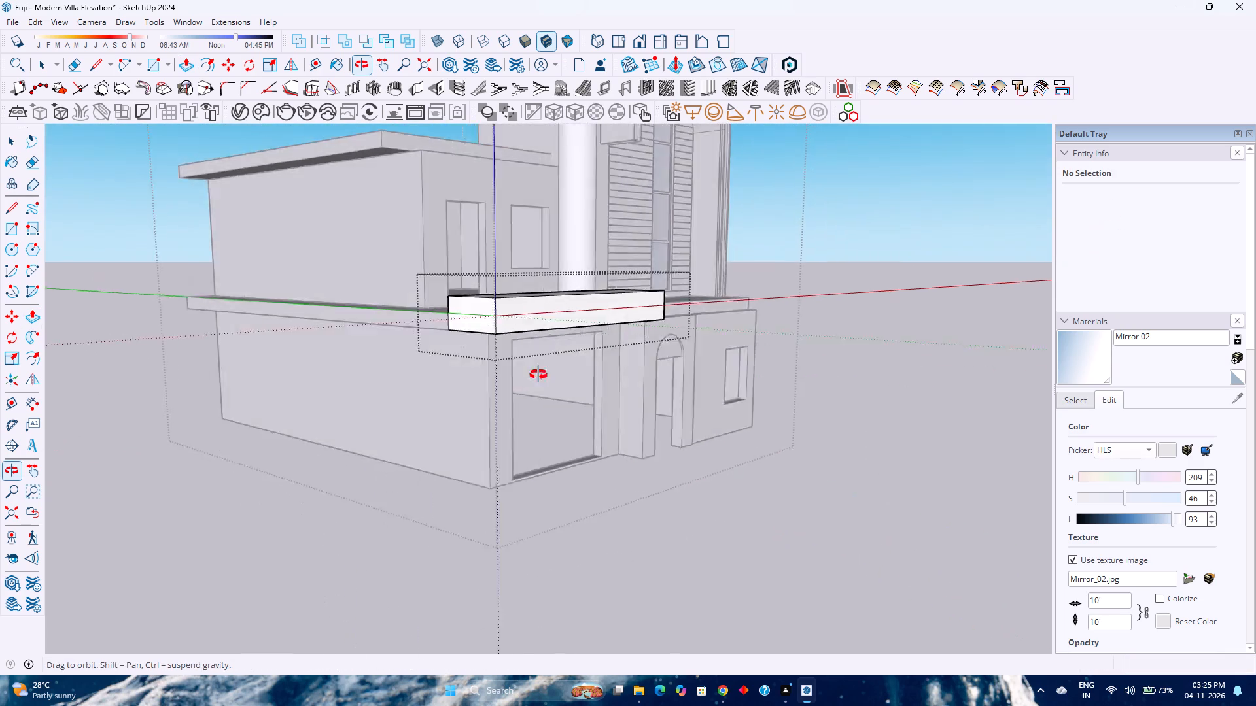
middle_click_drag(538, 375, 669, 370)
middle_click_drag(654, 369, 321, 433)
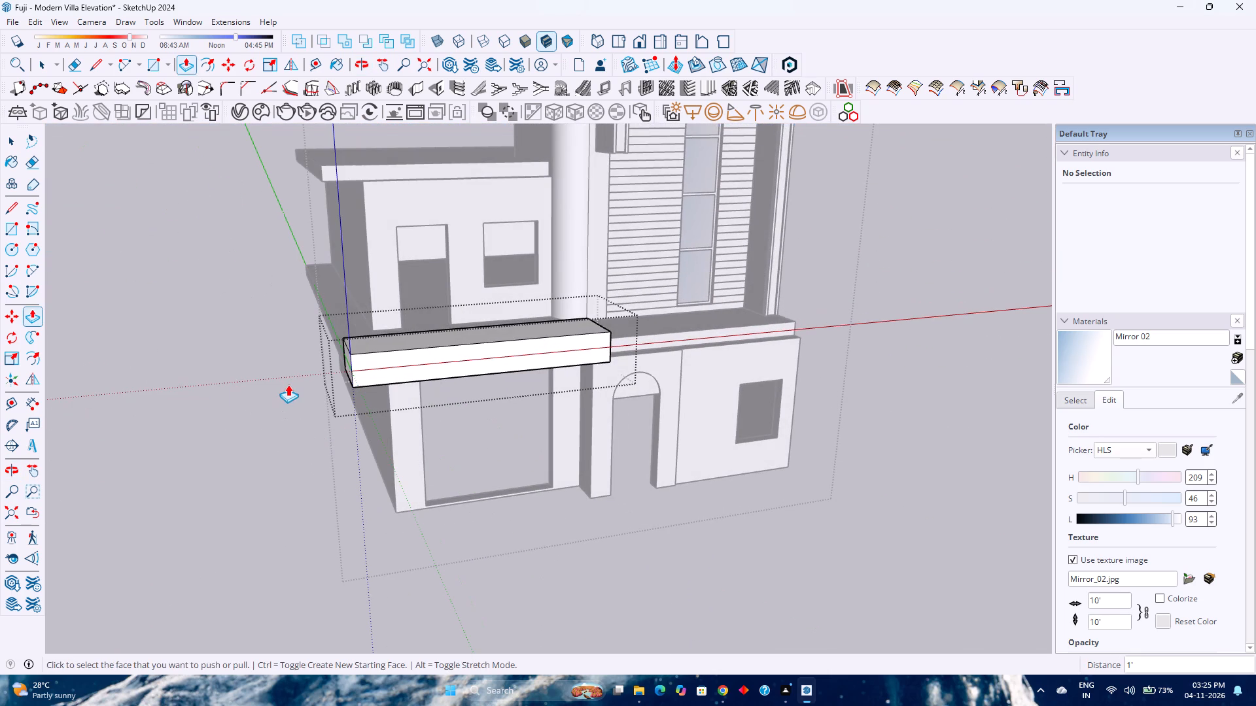
middle_click_drag(288, 384, 811, 499)
scroll(822, 375, "up", 7)
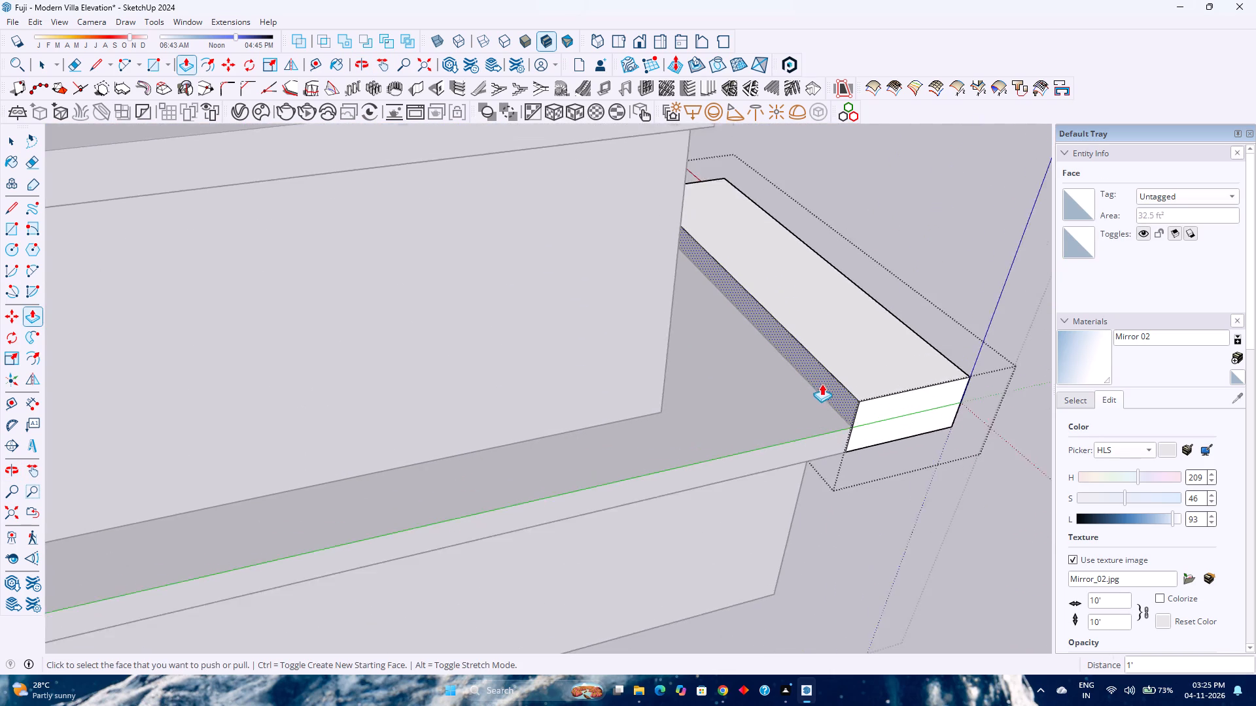
scroll(822, 384, "up", 5)
middle_click_drag(804, 400, 663, 482, "shift")
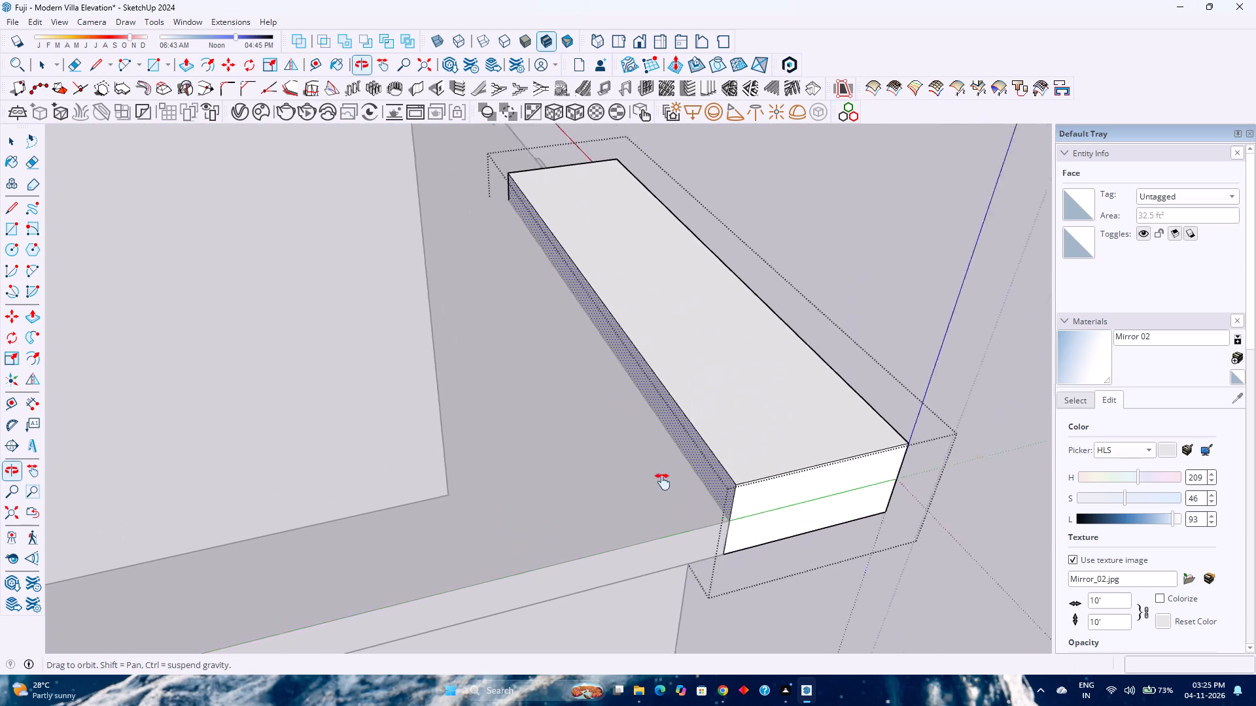
middle_click_drag(663, 482, 650, 486, "shift")
key("space")
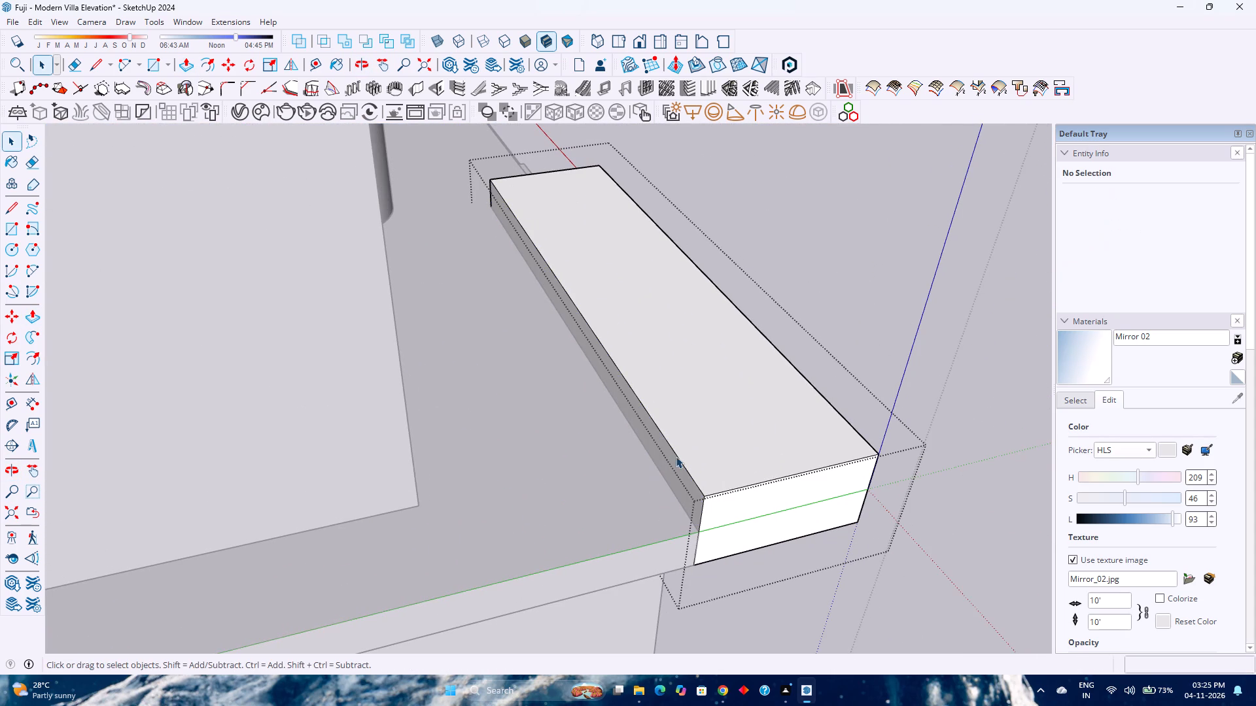
left_click(676, 456)
key("m")
left_click(701, 499)
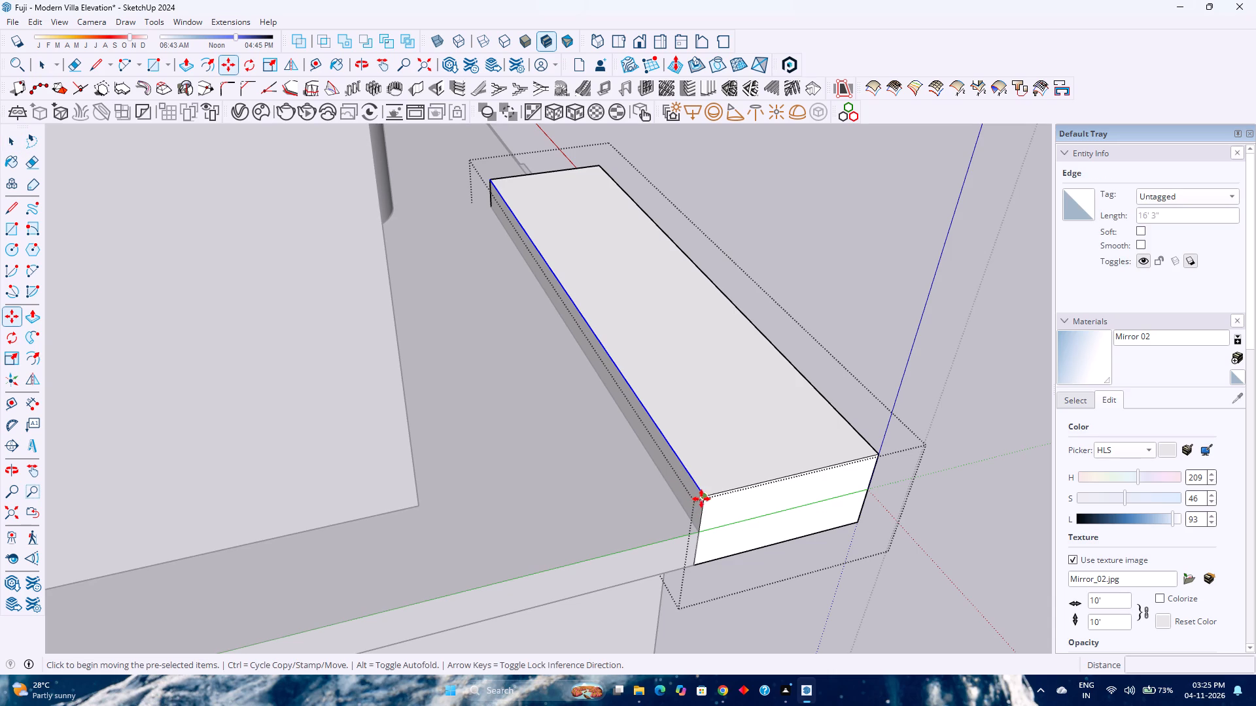
left_click(701, 527)
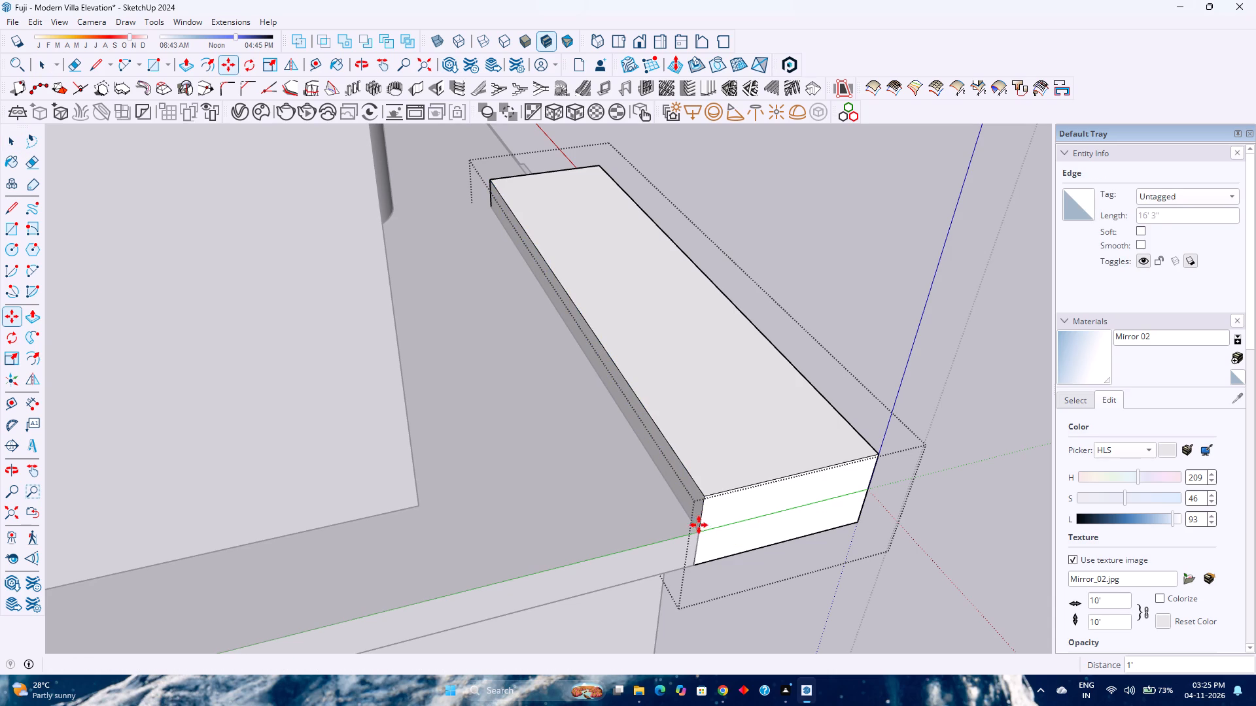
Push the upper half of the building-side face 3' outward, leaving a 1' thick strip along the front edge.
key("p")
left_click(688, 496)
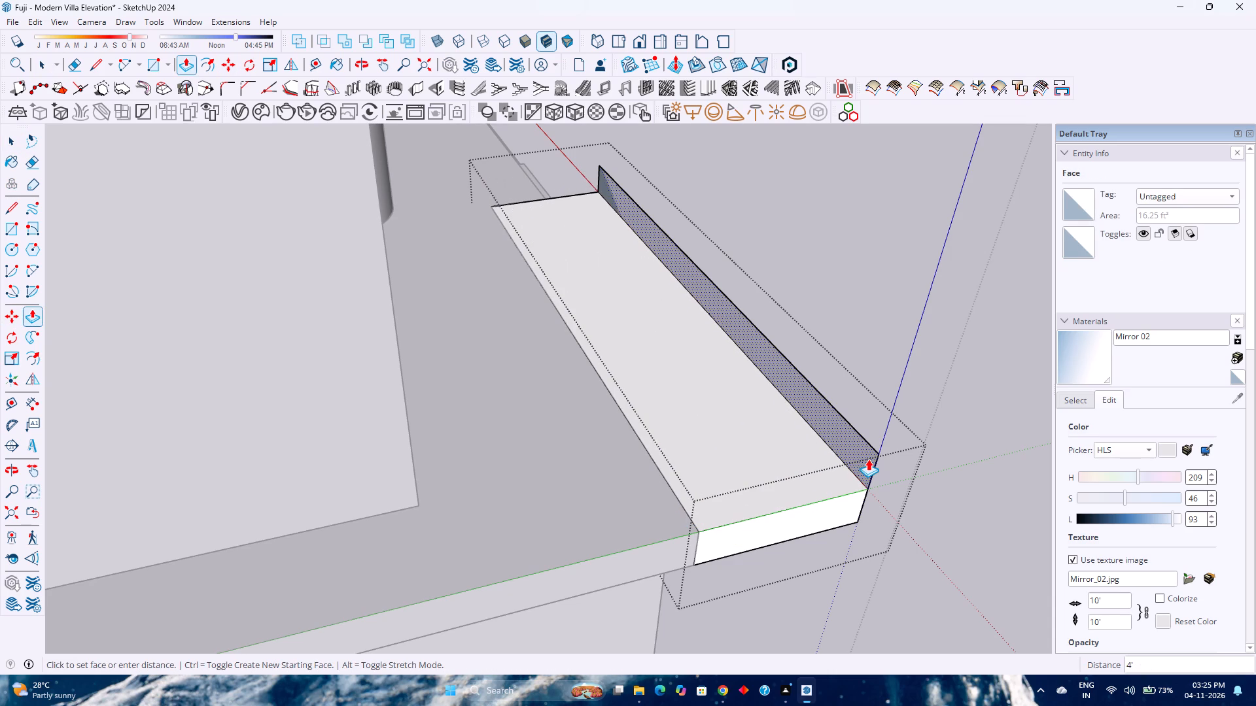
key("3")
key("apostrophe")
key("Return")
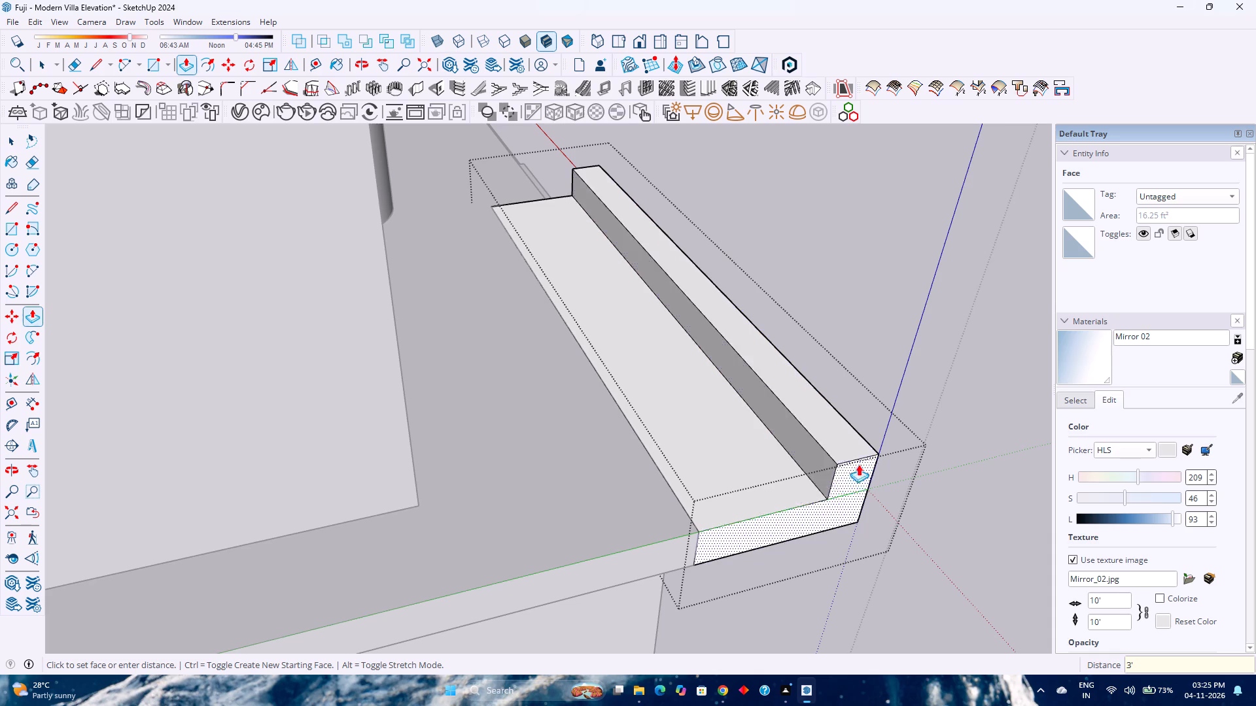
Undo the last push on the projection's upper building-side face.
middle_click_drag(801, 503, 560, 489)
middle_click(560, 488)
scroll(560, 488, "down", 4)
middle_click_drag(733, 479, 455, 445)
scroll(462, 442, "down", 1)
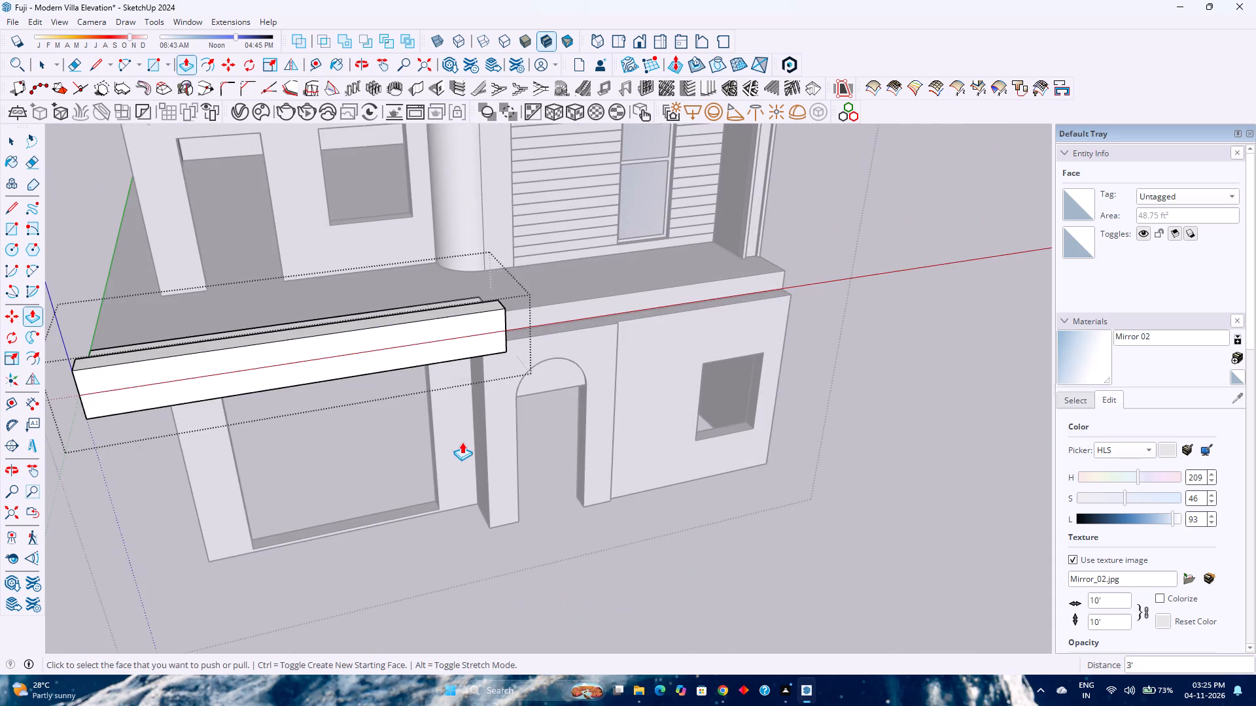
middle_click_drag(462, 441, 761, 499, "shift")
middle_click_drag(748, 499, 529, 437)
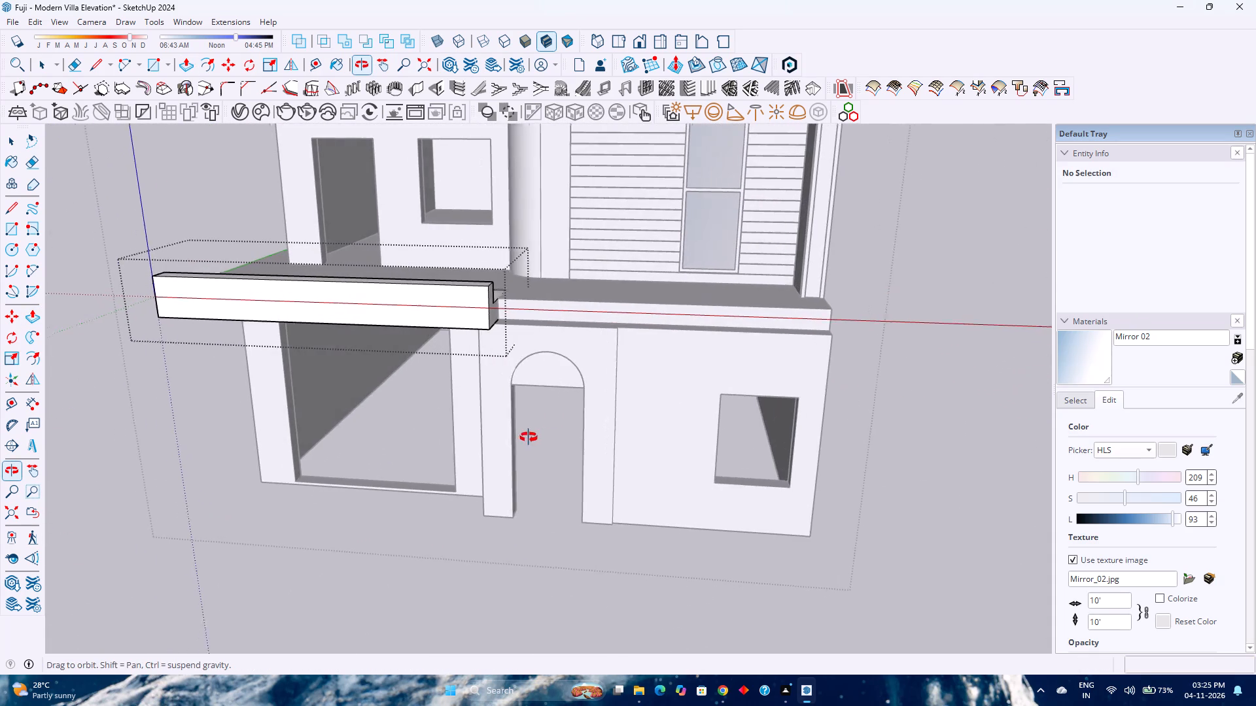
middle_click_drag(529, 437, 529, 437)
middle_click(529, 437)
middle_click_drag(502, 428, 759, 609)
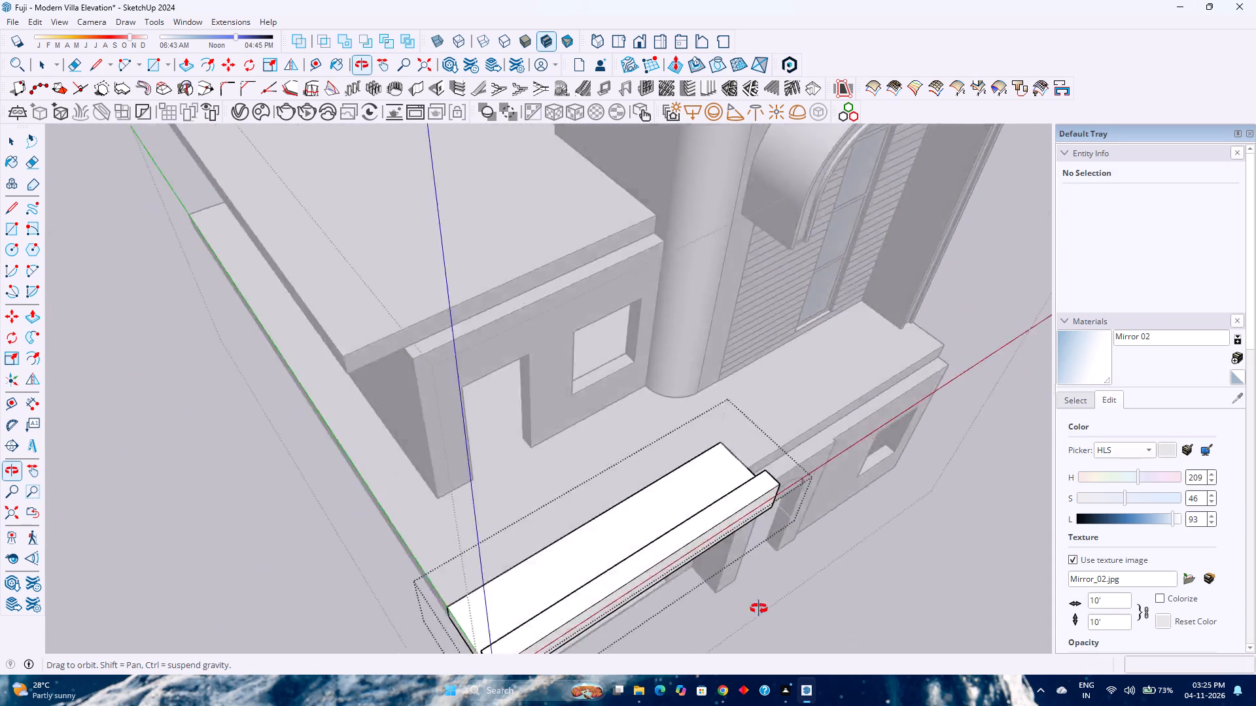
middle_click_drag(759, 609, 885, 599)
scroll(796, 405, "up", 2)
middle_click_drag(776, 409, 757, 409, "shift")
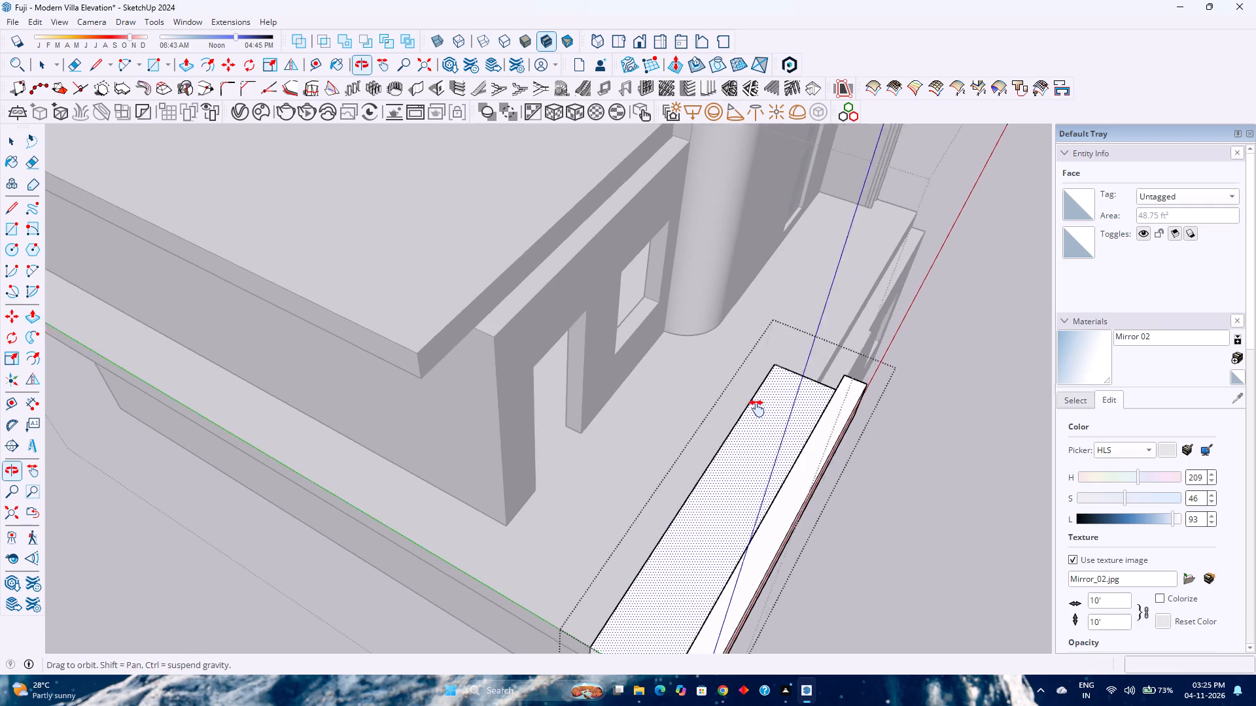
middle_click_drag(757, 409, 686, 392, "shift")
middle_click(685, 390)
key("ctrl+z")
Offset the front and two side edges of the projection's top face inward by 1'.
middle_click_drag(589, 452, 538, 407, "shift")
middle_click(538, 407, "shift")
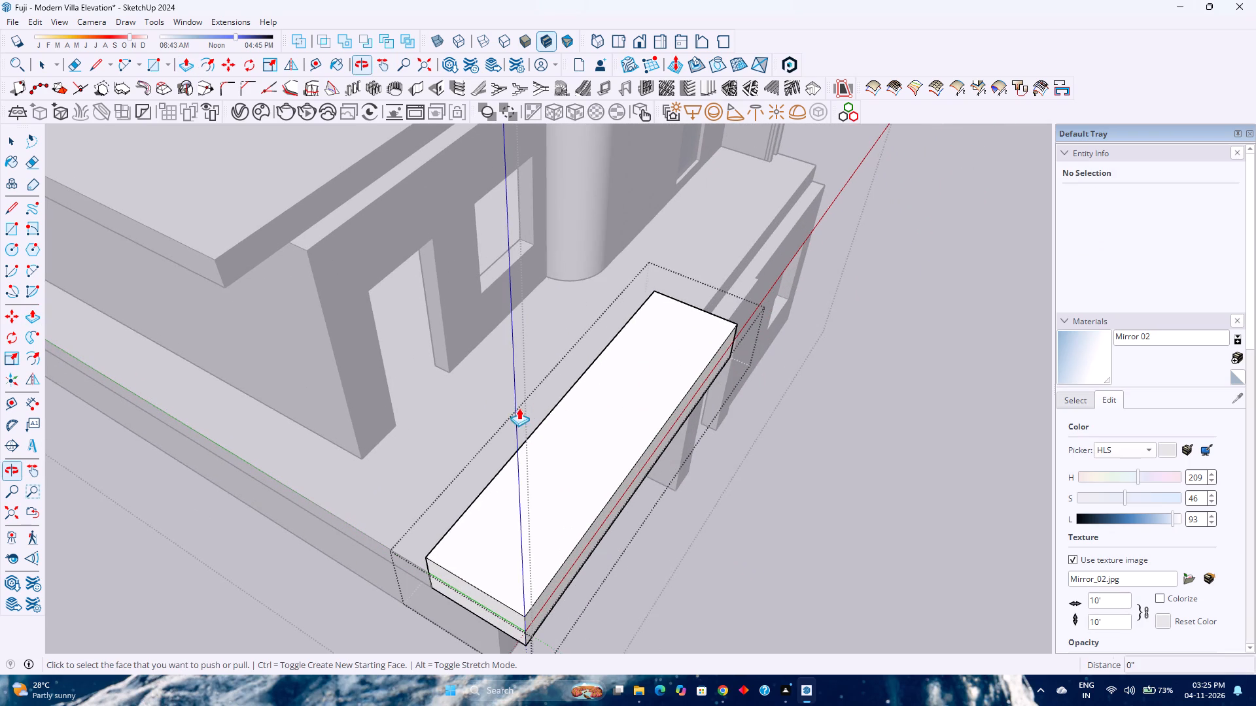
key("space")
middle_click_drag(517, 511, 567, 531)
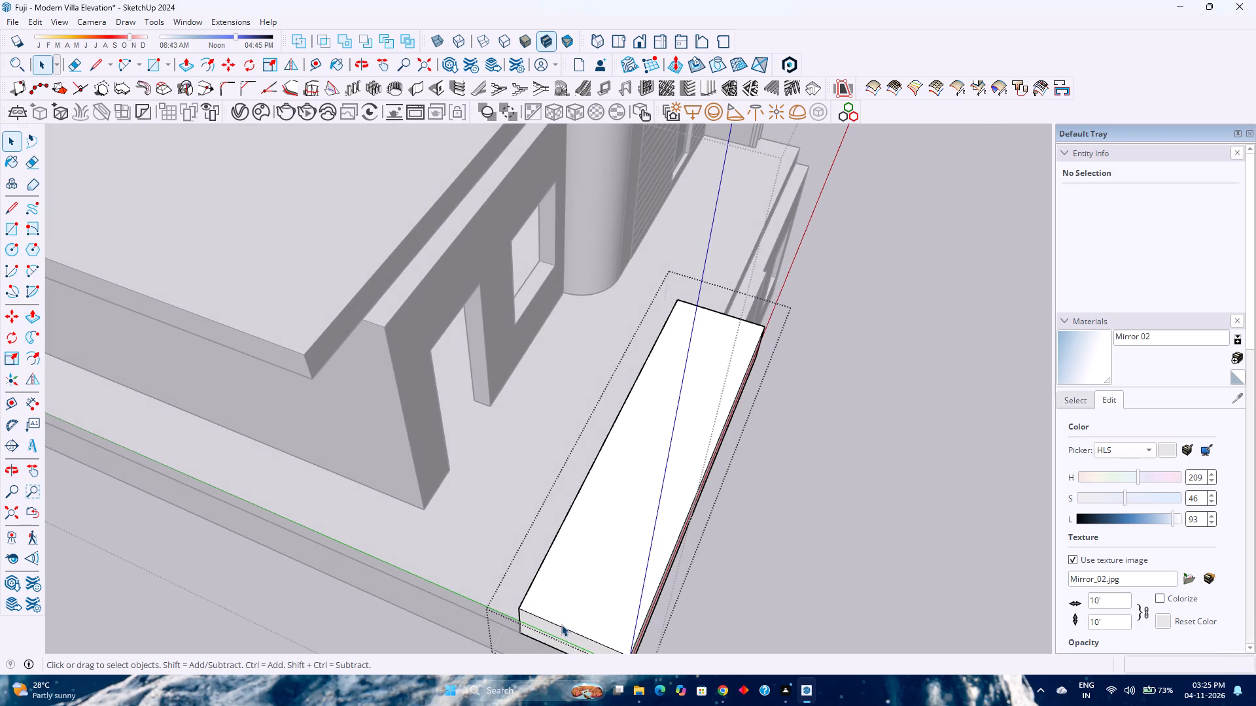
left_click(561, 624)
left_click(688, 511, "ctrl")
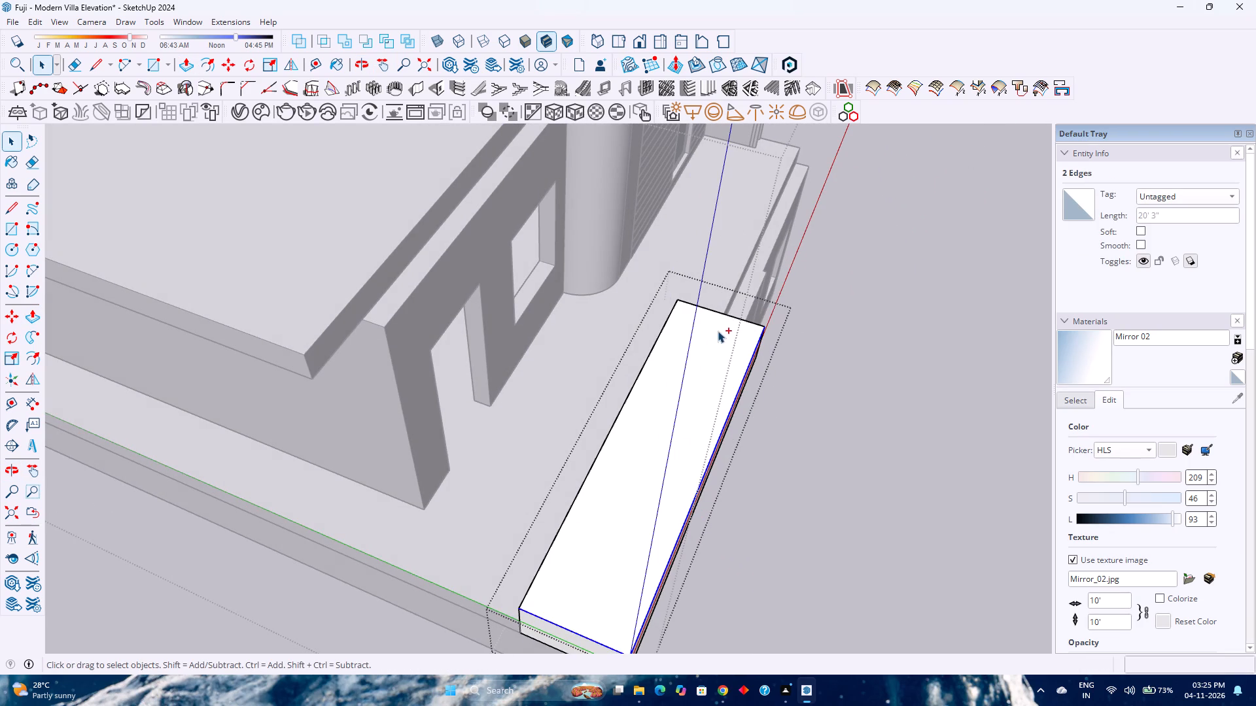
left_click(726, 316, "ctrl")
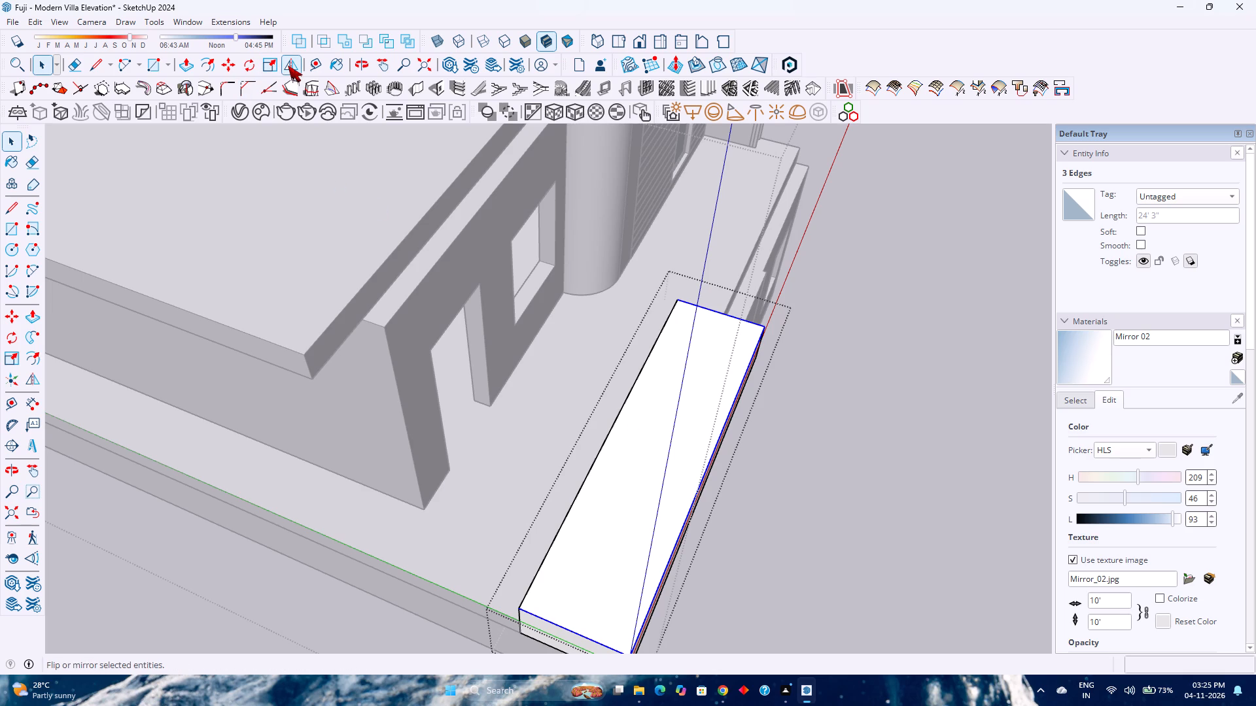
left_click(210, 63)
left_click(725, 311)
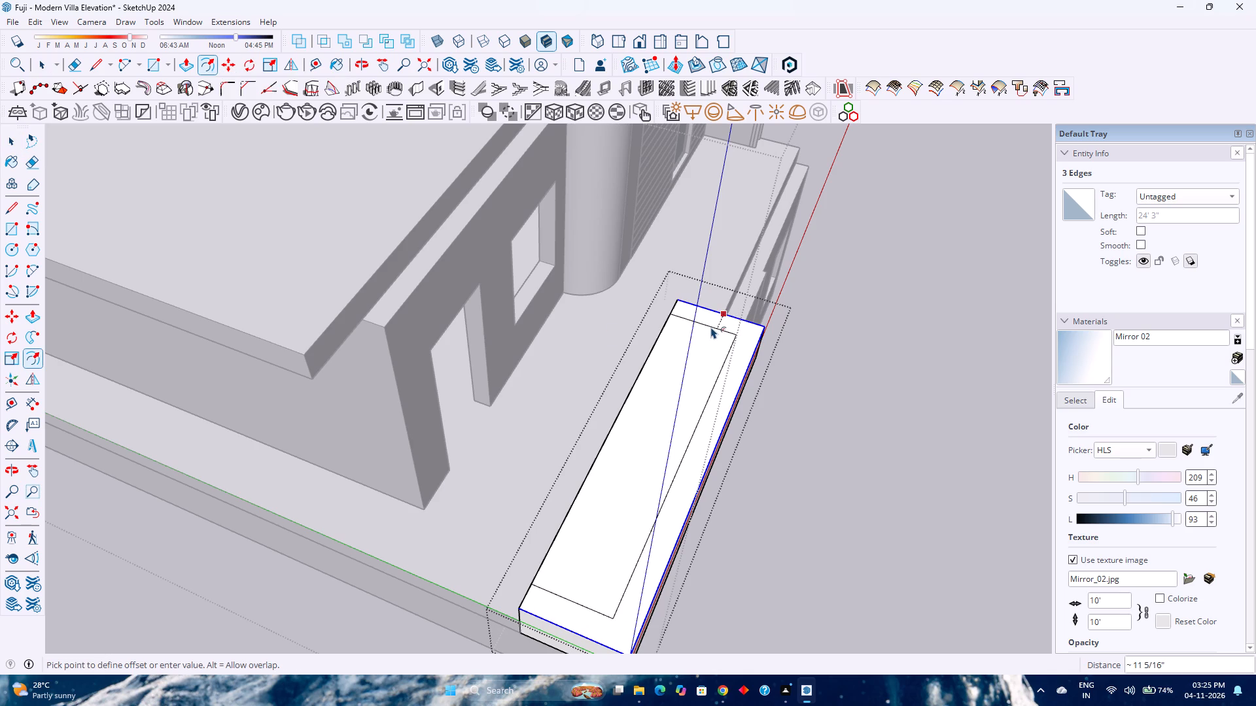
key("1")
key("apostrophe")
key("Return")
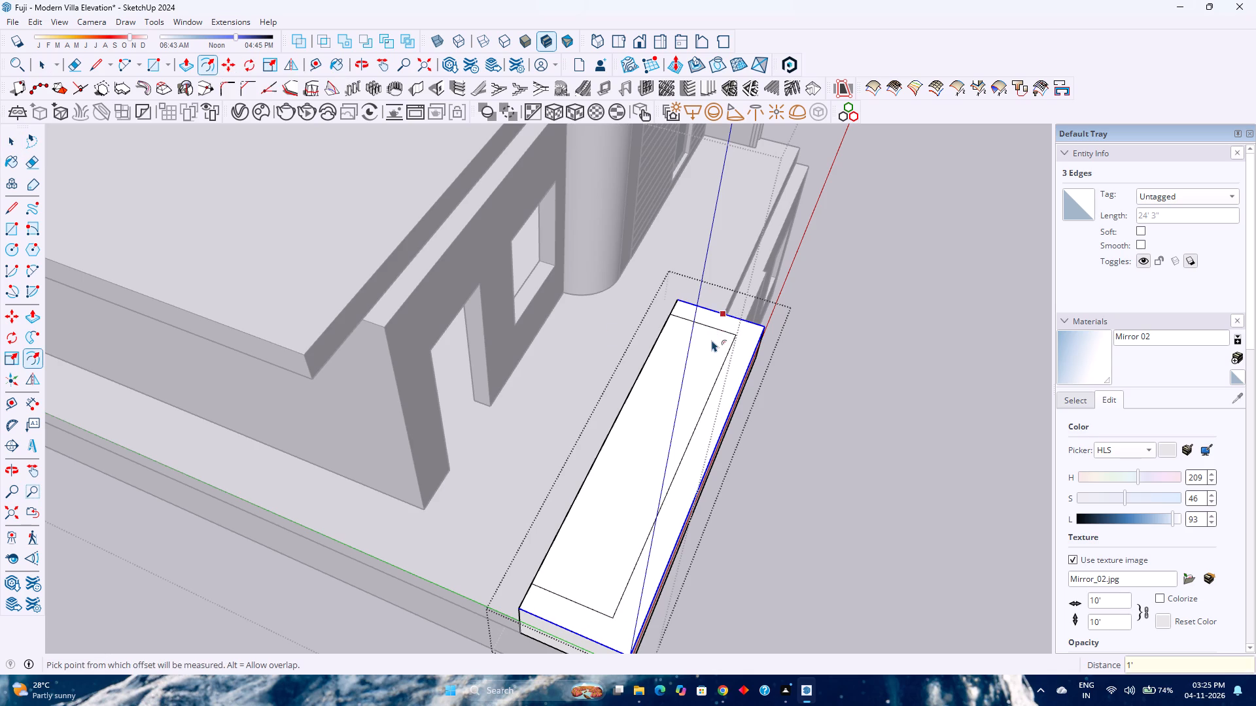
Place guides 2' inward from the two side edges and the front edge of the projection's top face.
scroll(712, 341, "up", 5)
middle_click_drag(718, 341, 578, 395)
scroll(577, 395, "up", 1)
scroll(574, 388, "down", 3)
middle_click_drag(576, 397, 461, 407)
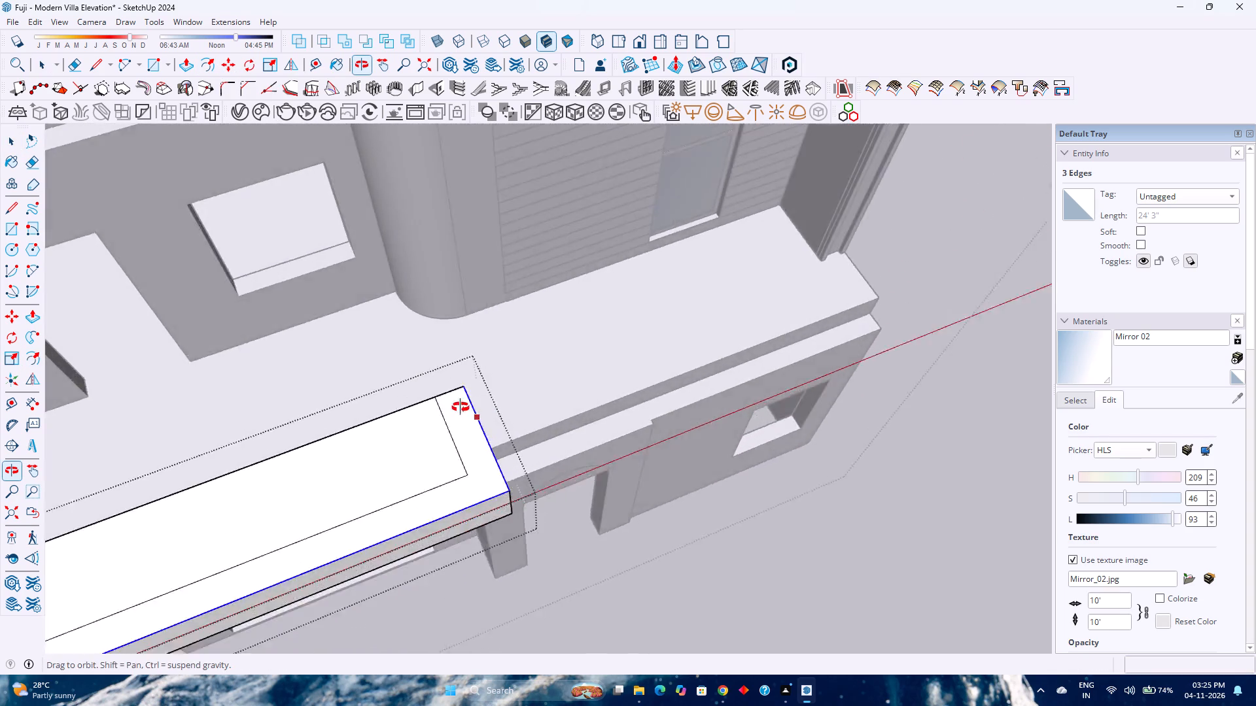
middle_click_drag(461, 407, 377, 431)
middle_click(377, 431)
left_click(319, 69)
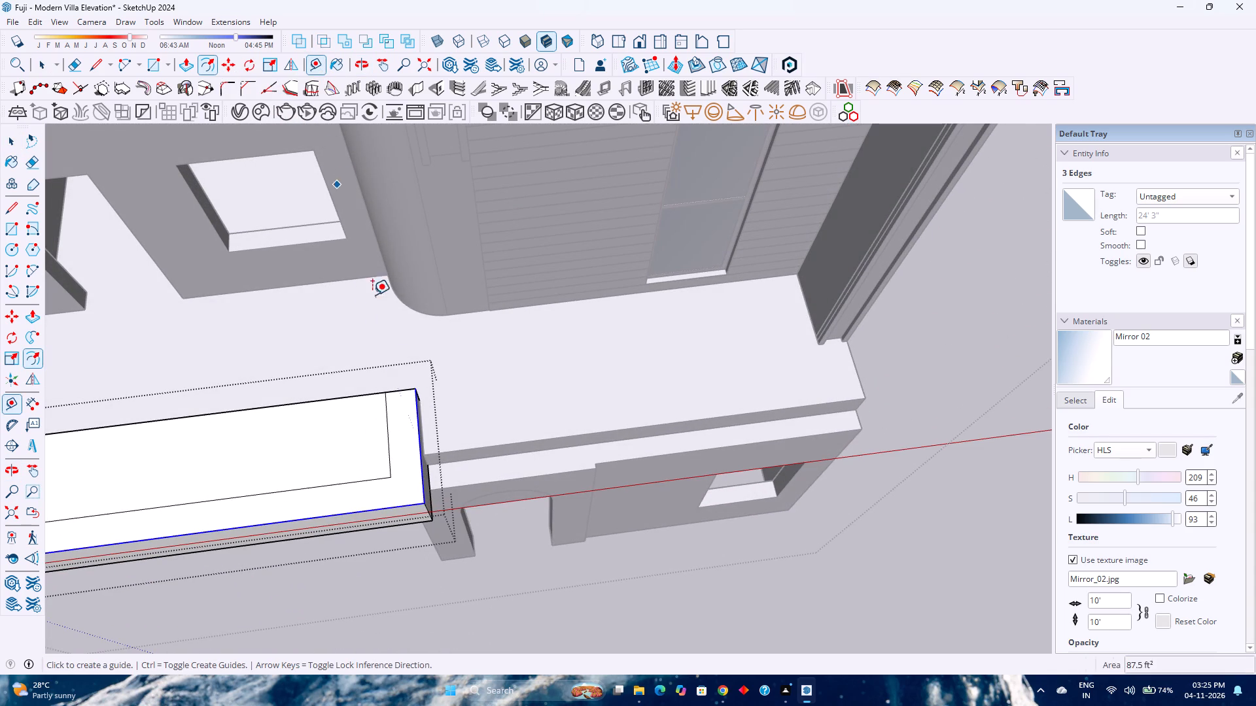
left_click(415, 426)
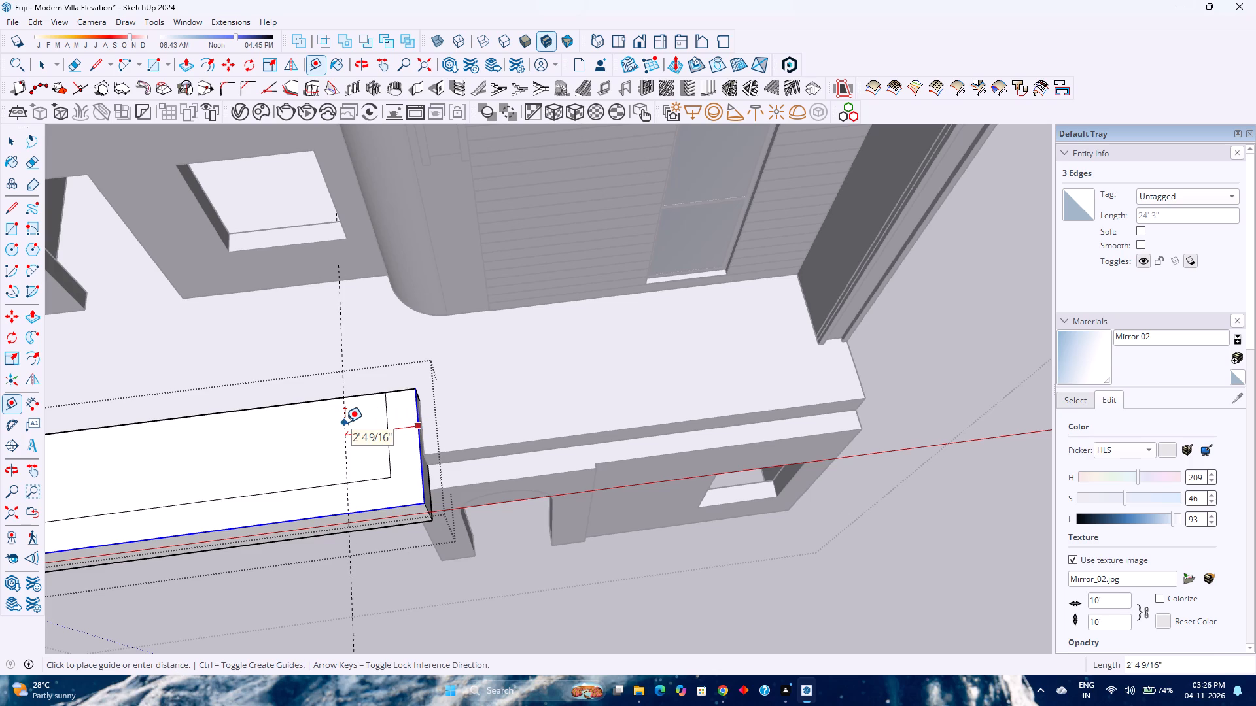
type("2'")
key("Return")
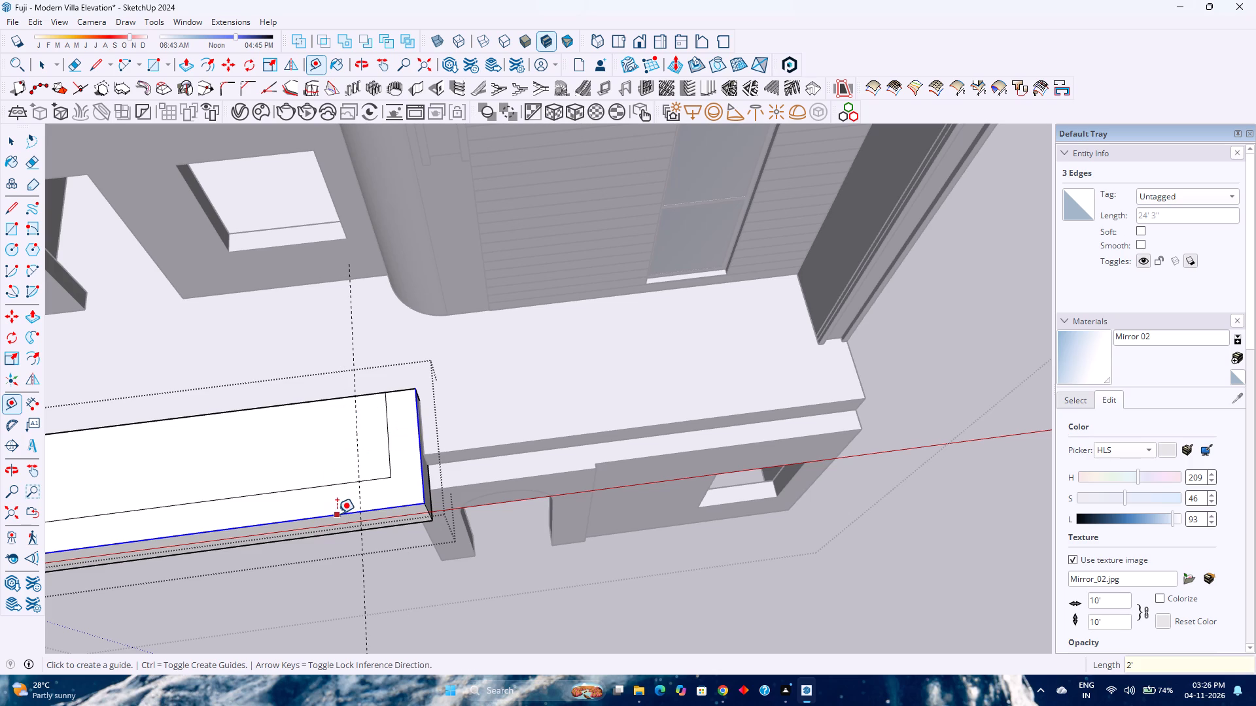
left_click(337, 514)
type("2'")
key("Return")
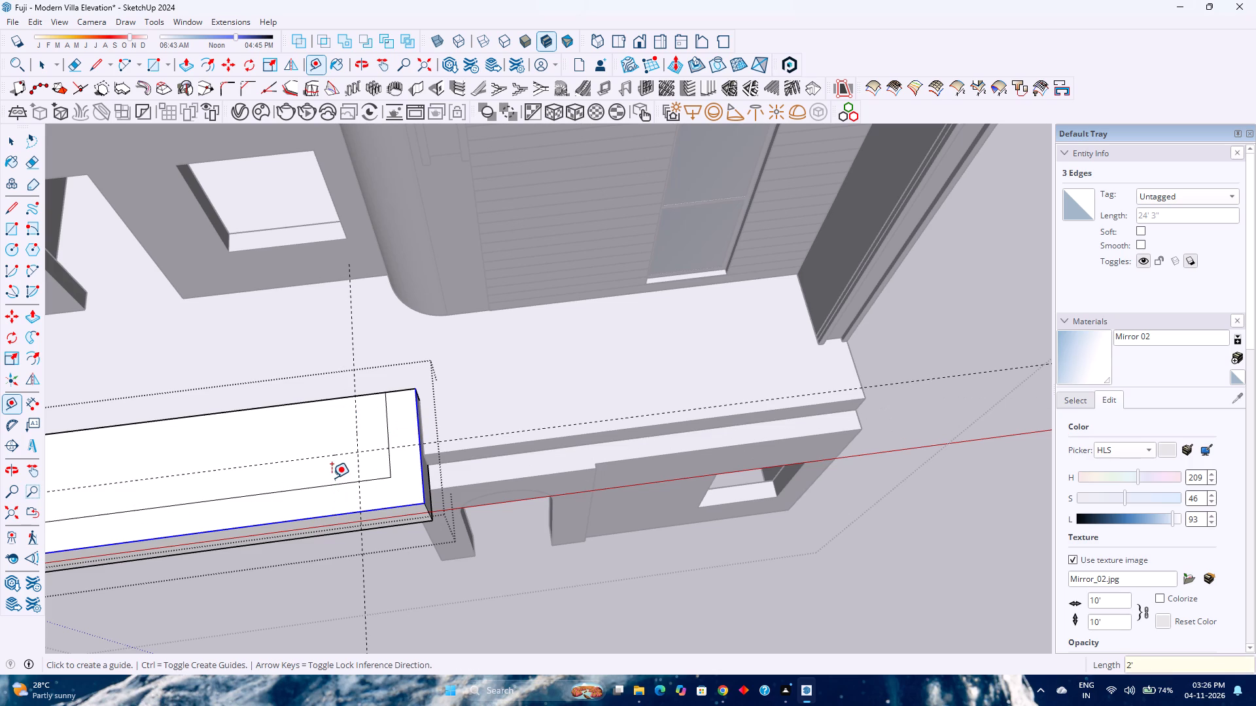
middle_click_drag(332, 477, 697, 435, "shift")
left_click(270, 509)
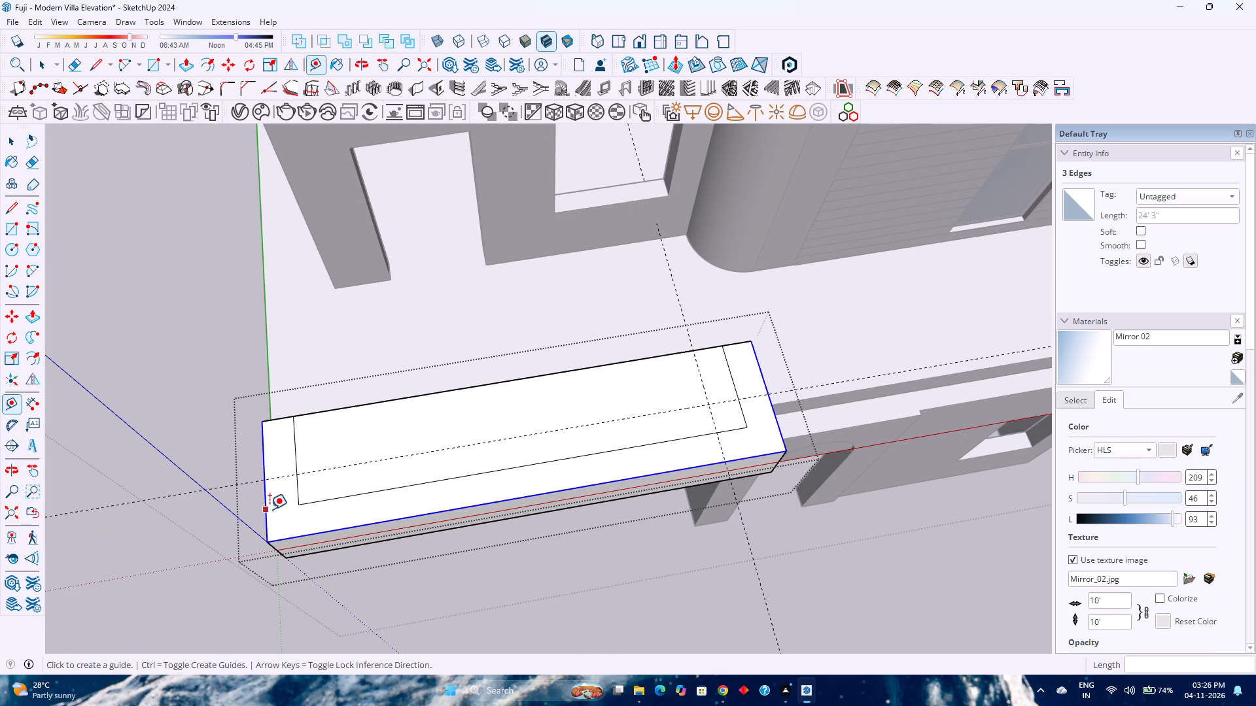
type("2'")
key("Return")
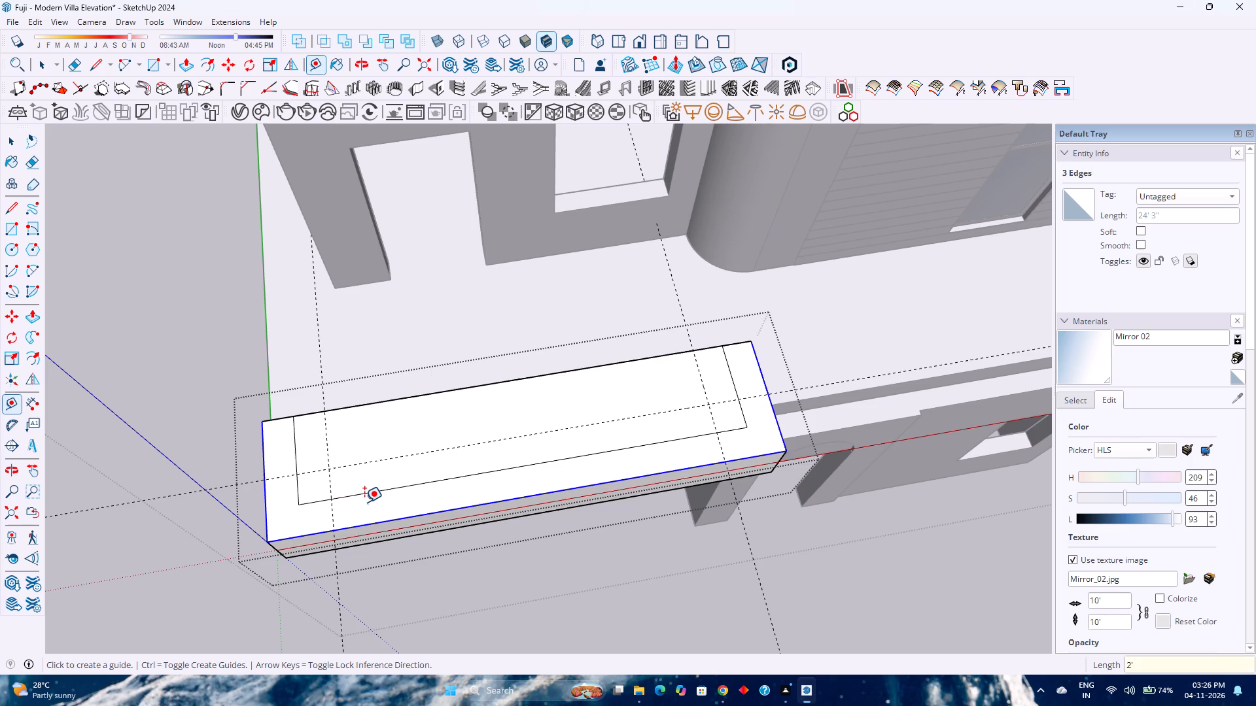
Round both front corners of the projection's top face with 2' radius arcs between the guide intersections.
key("a")
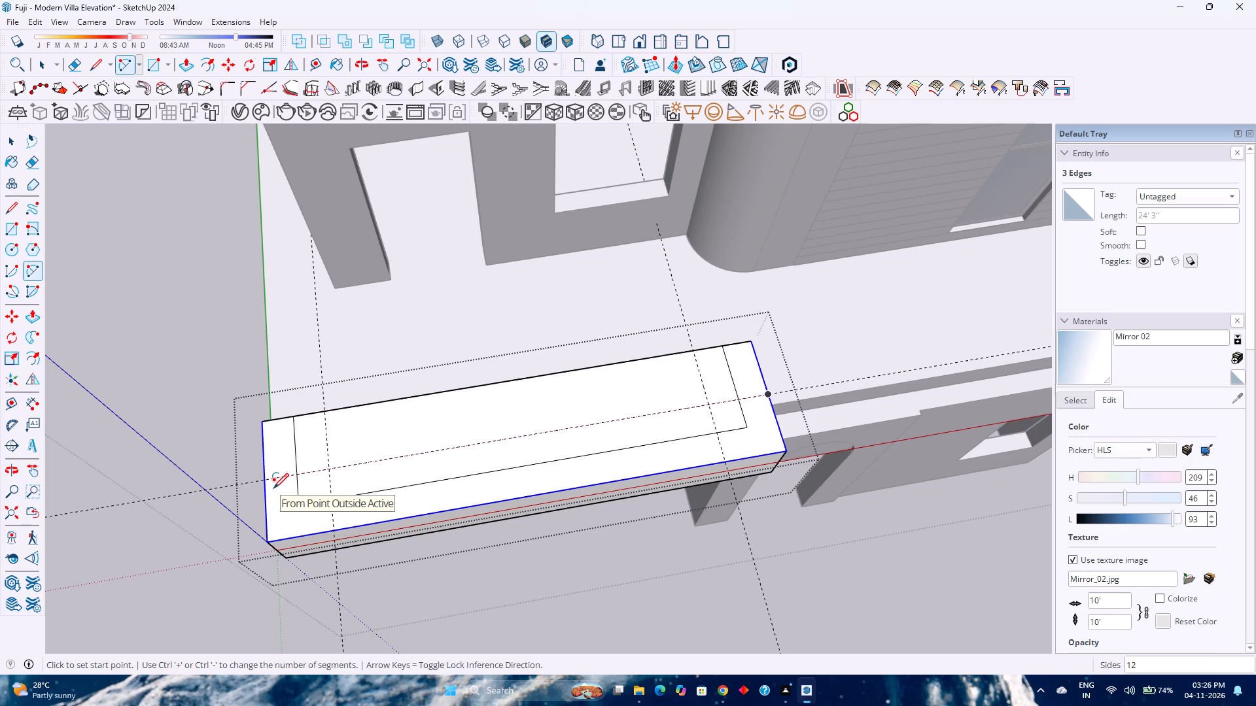
left_click(265, 477)
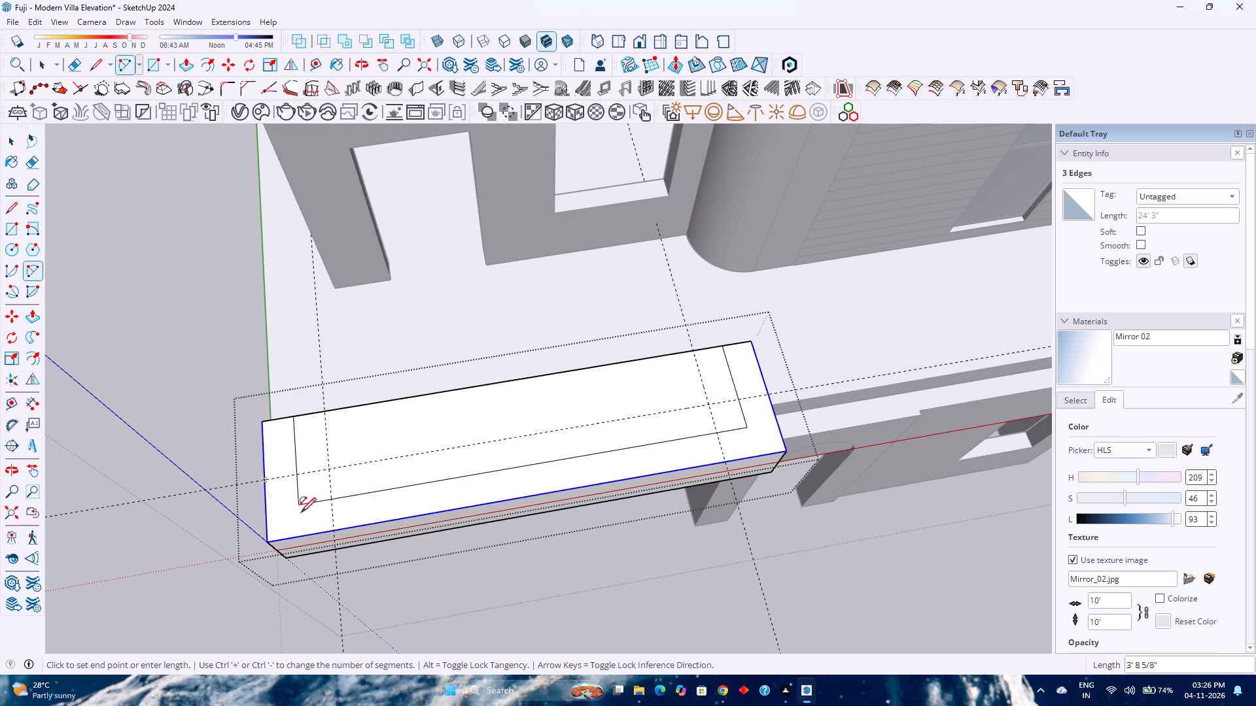
double_click(333, 529)
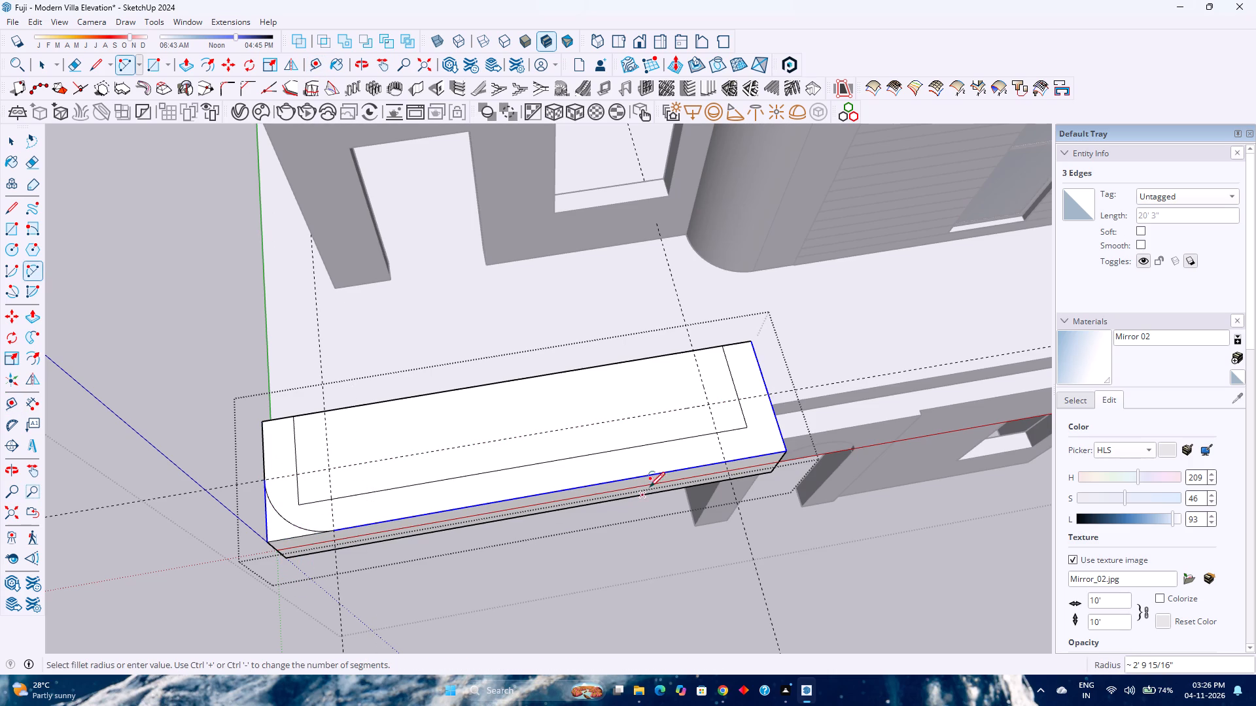
left_click(726, 460)
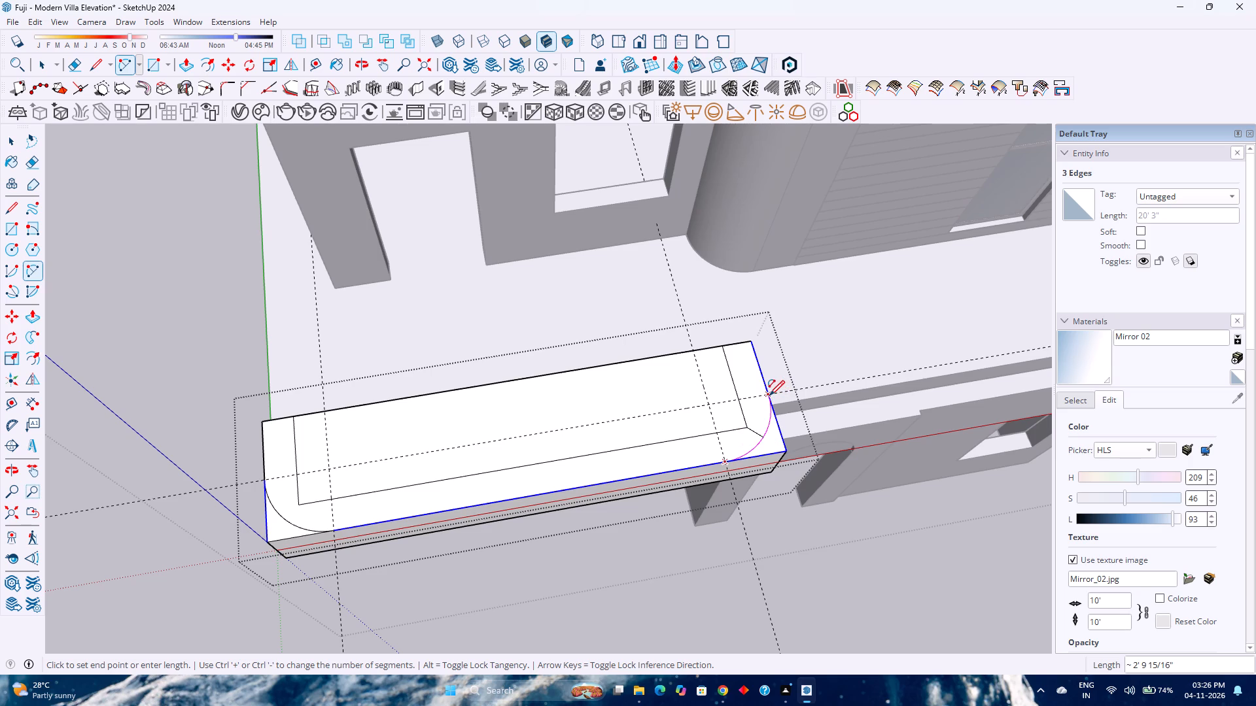
double_click(769, 395)
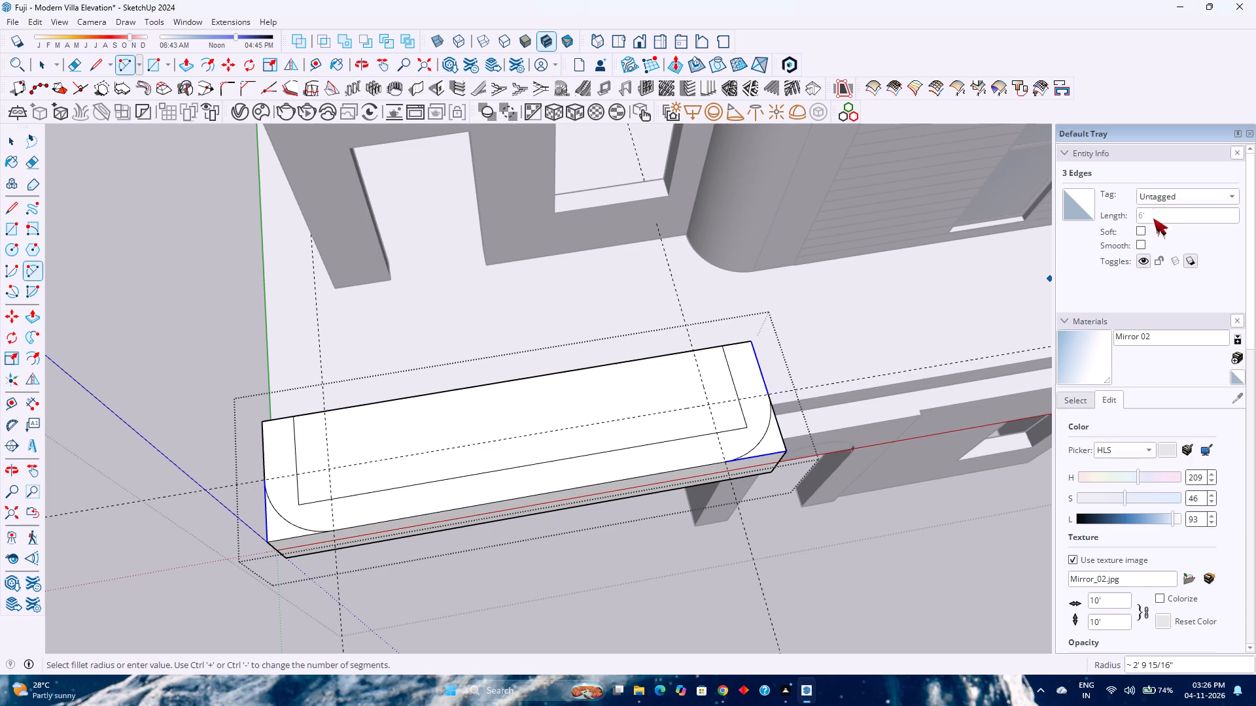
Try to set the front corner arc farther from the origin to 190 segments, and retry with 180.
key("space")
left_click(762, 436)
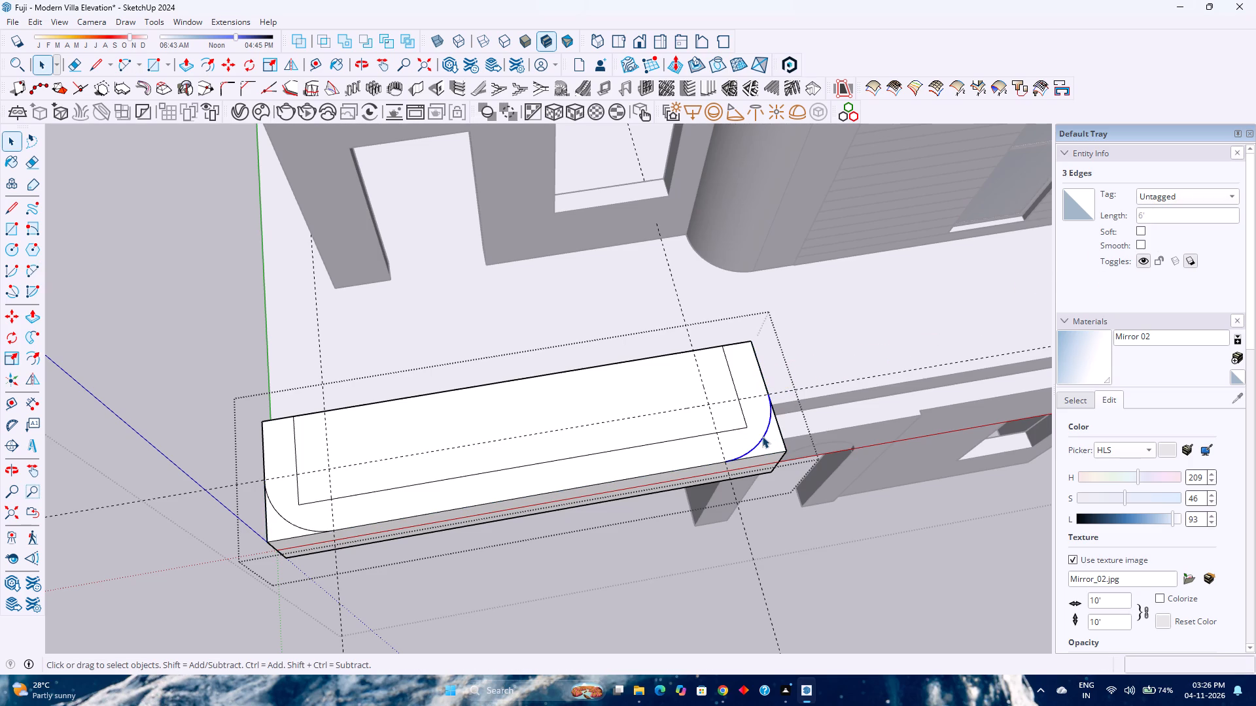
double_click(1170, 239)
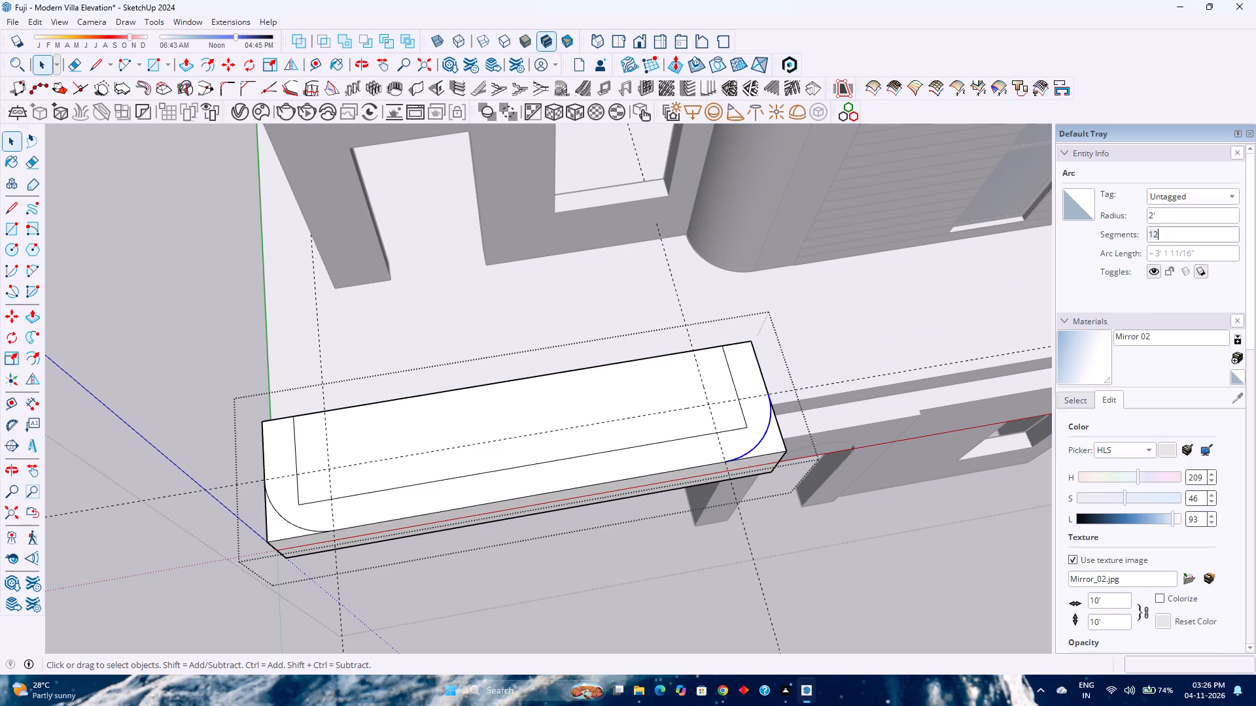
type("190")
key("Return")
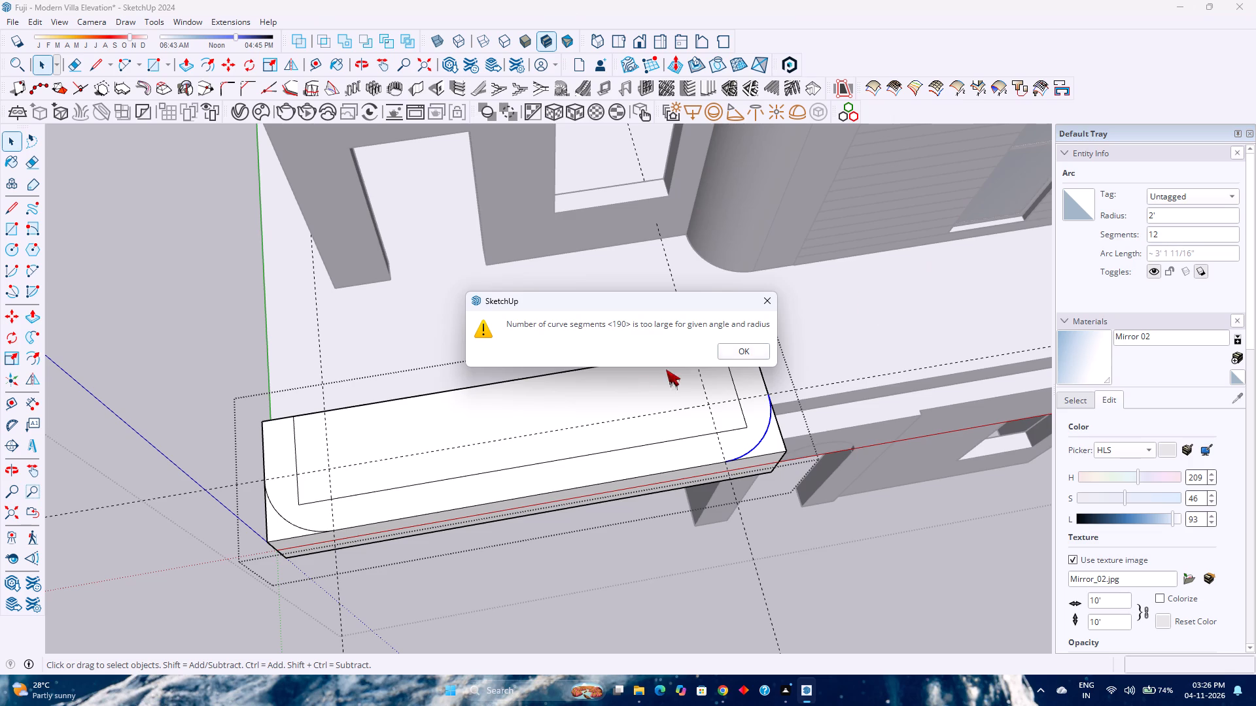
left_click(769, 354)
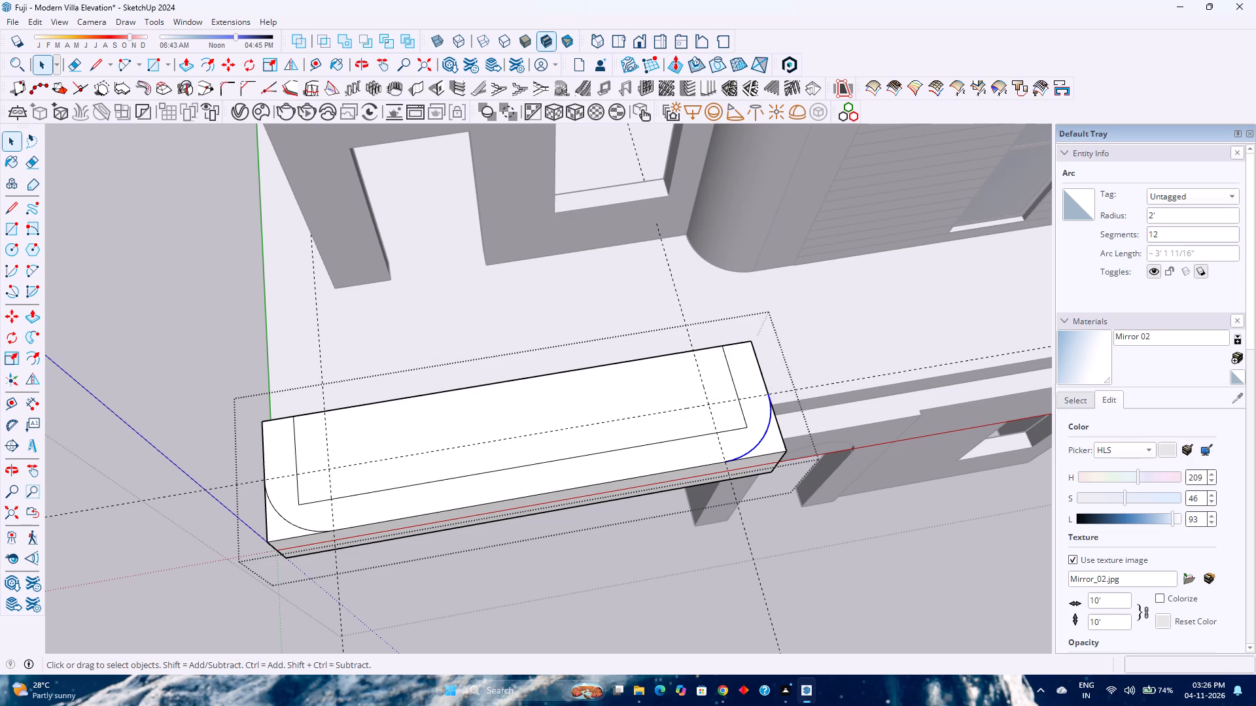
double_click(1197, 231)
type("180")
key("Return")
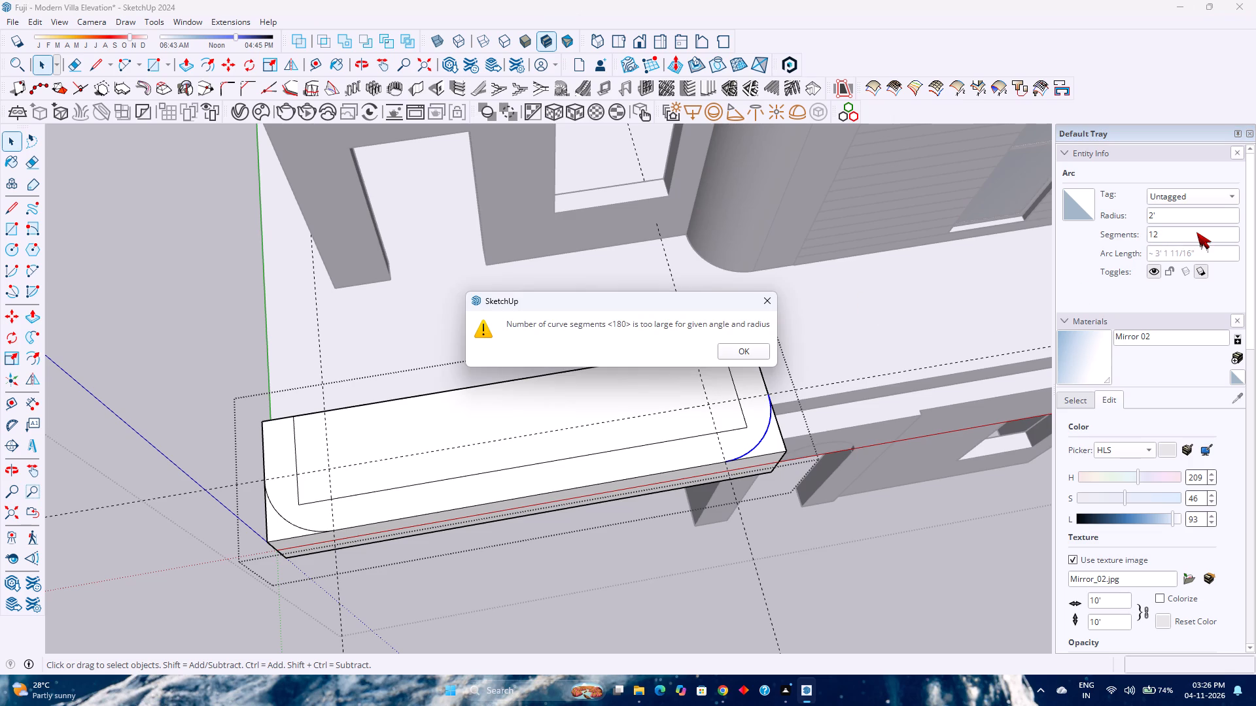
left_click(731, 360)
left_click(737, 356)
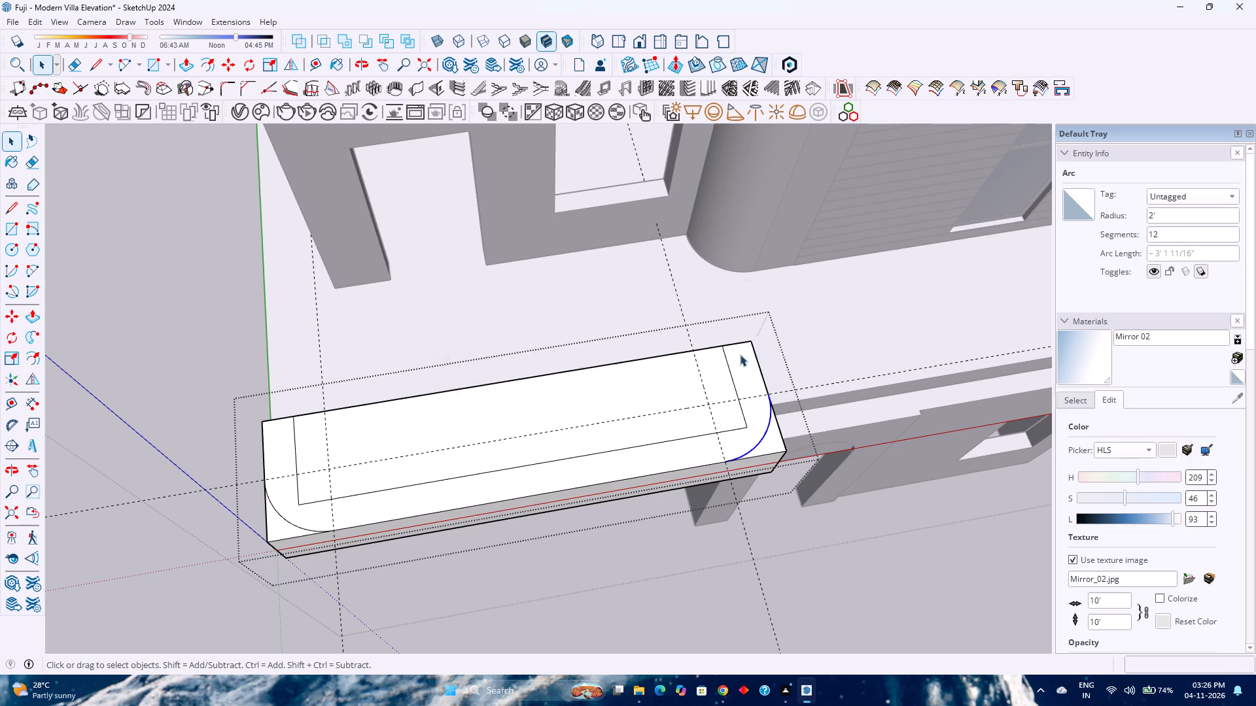
Set both front corner arcs on the projection's top face to 150 segments each.
double_click(1164, 239)
type("150")
key("Return")
left_click(283, 518)
double_click(1164, 234)
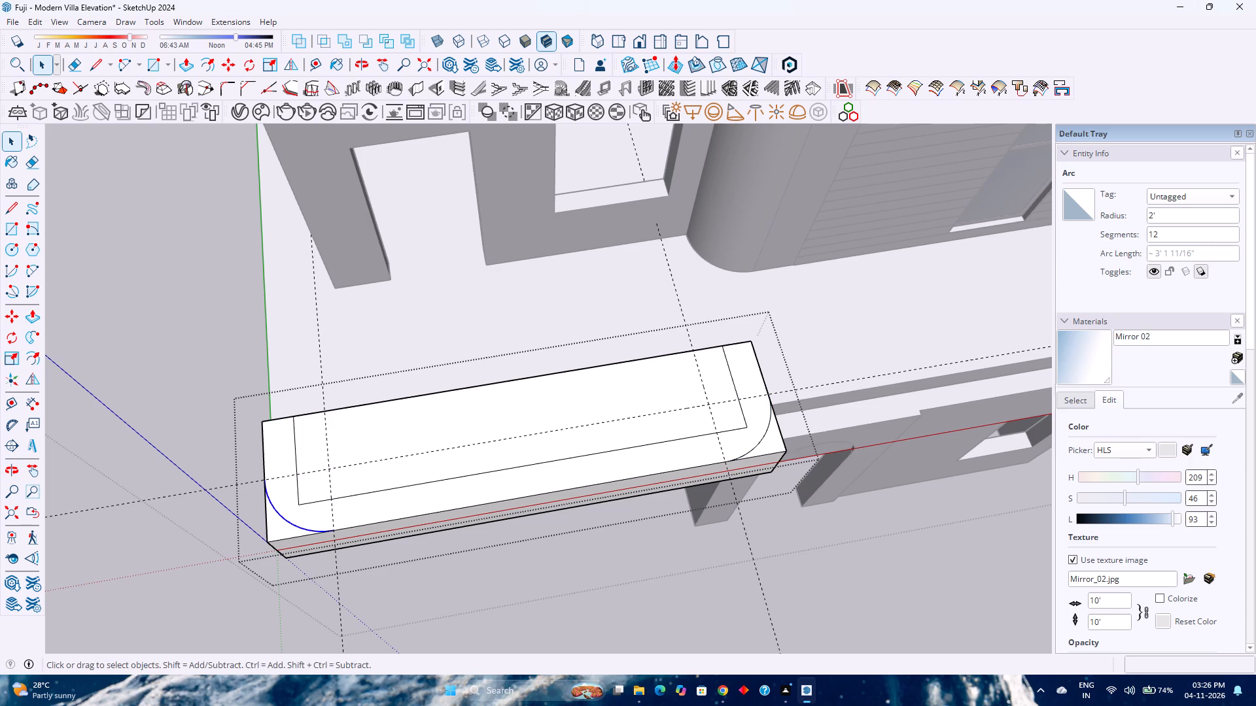
type("150")
key("Return")
Offset the front corner arc nearest the origin inward by 1'.
left_click(208, 69)
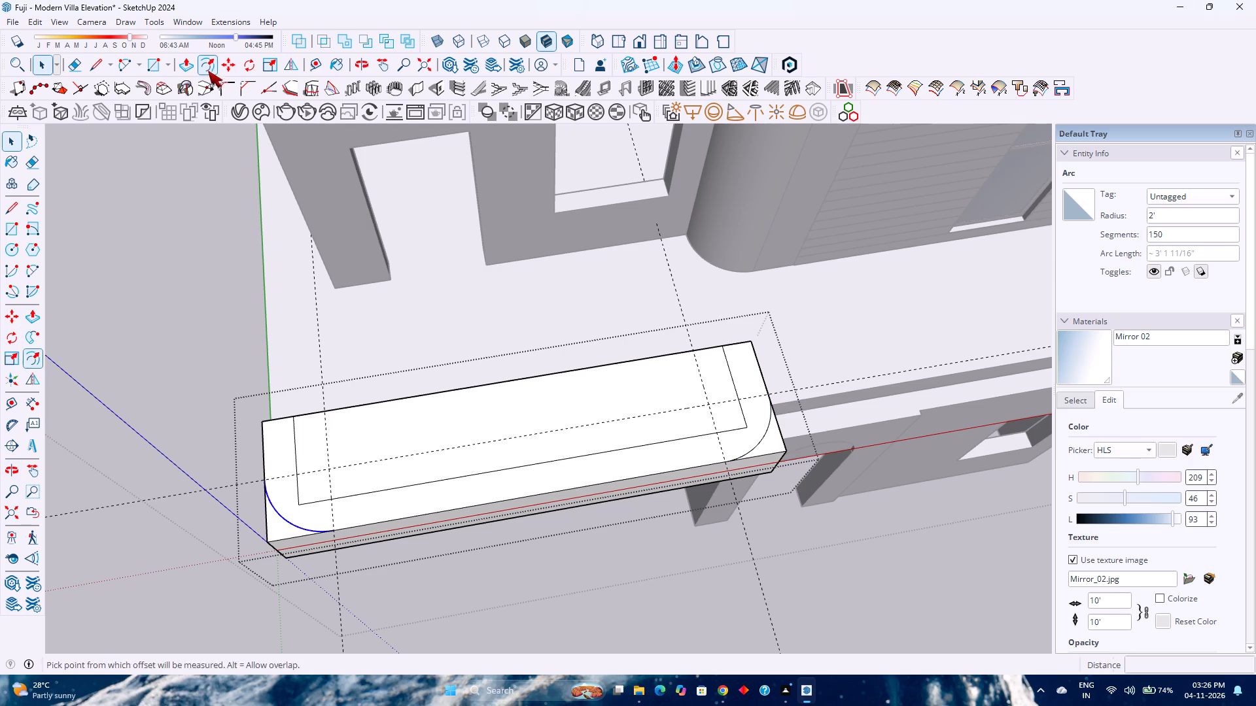
left_click(303, 517)
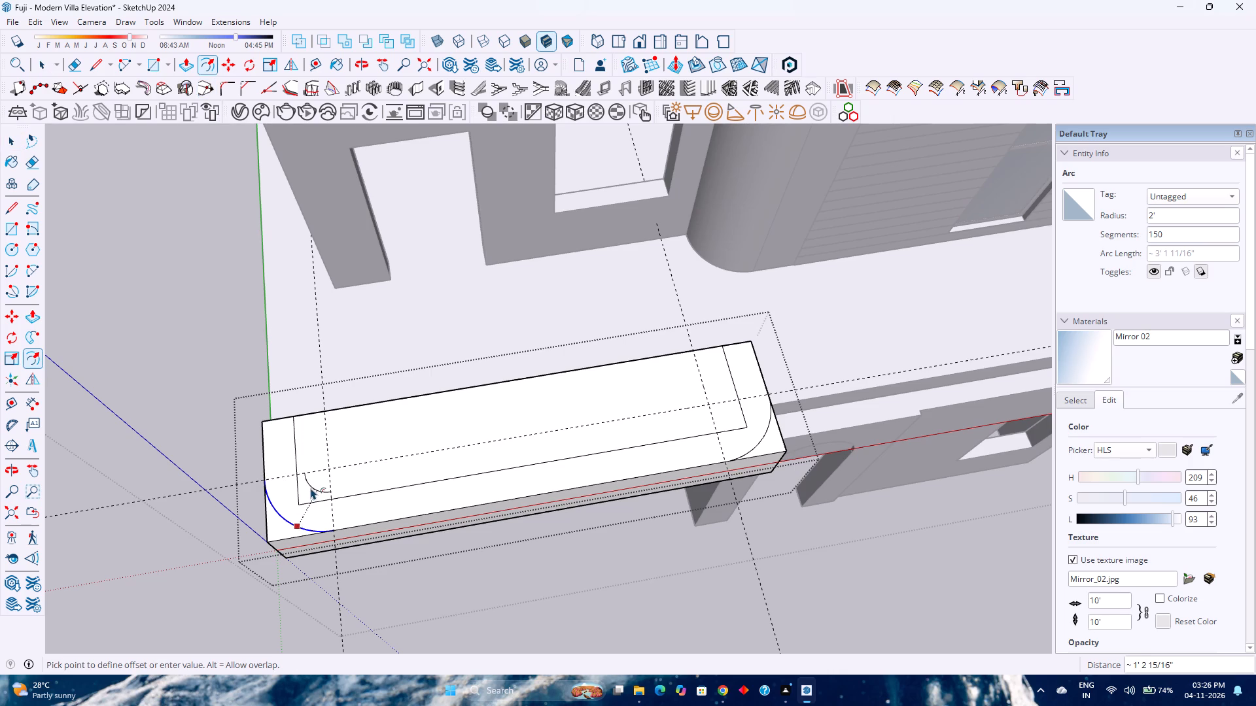
type("1'")
key("Return")
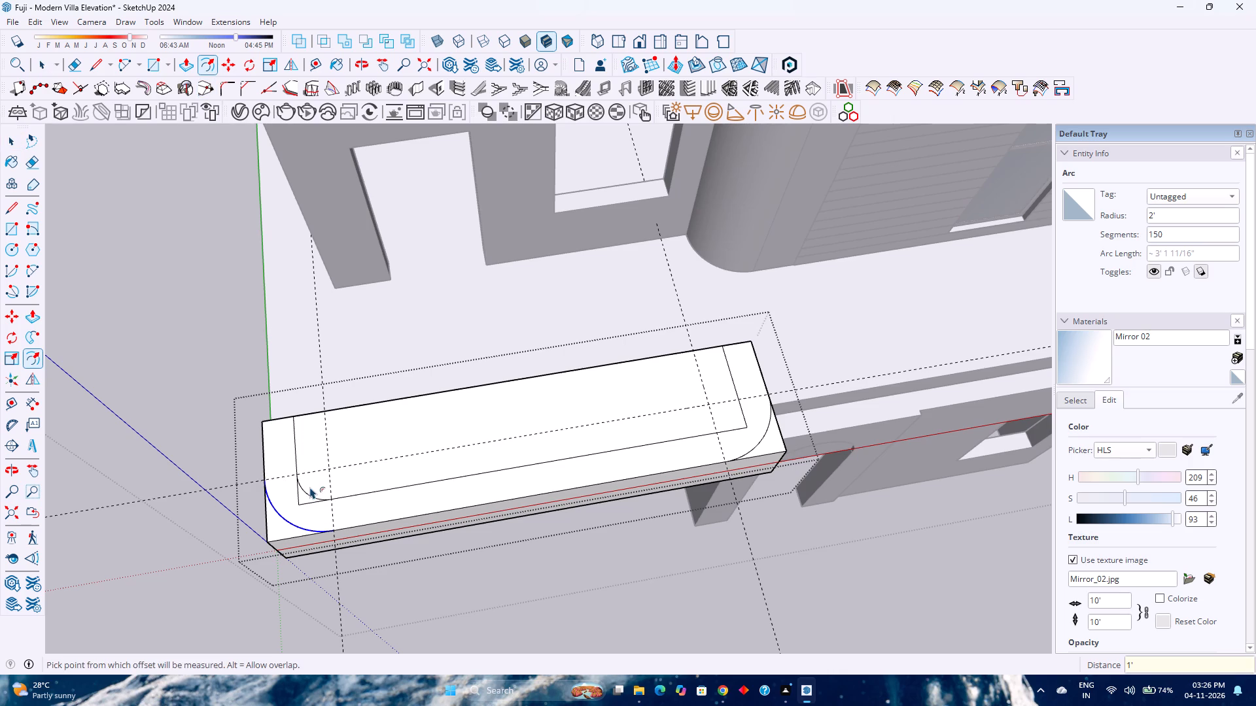
key("Escape")
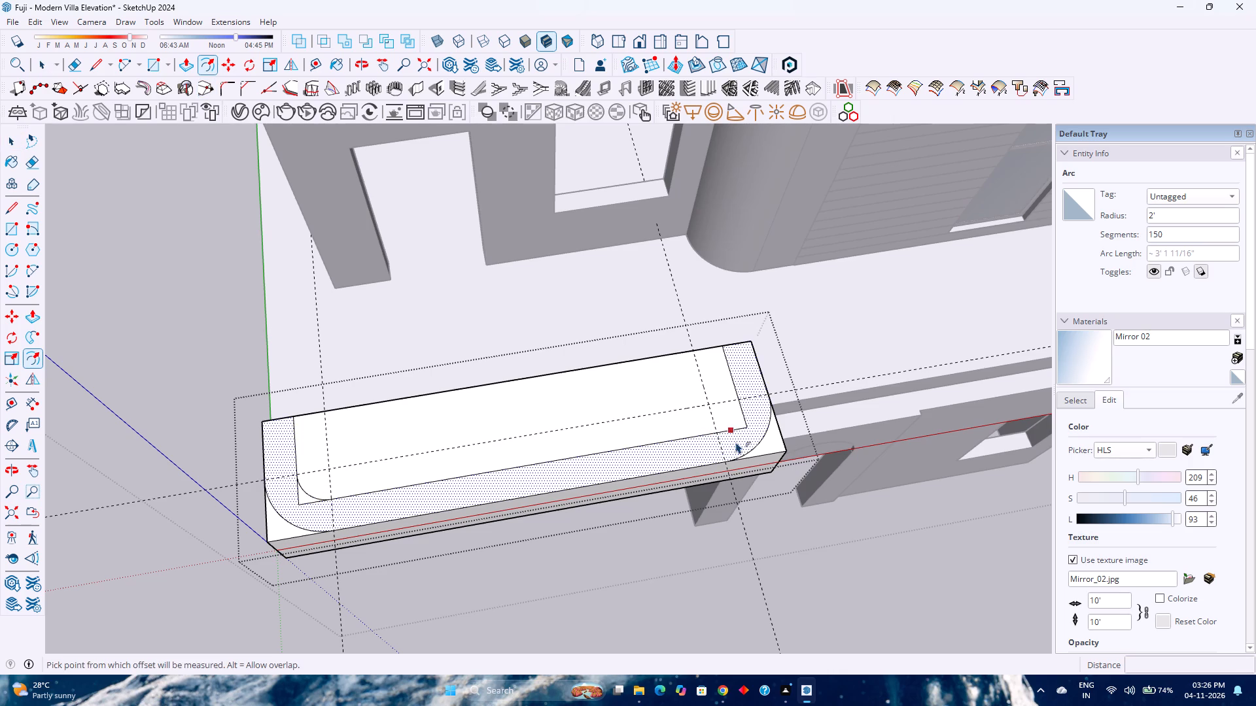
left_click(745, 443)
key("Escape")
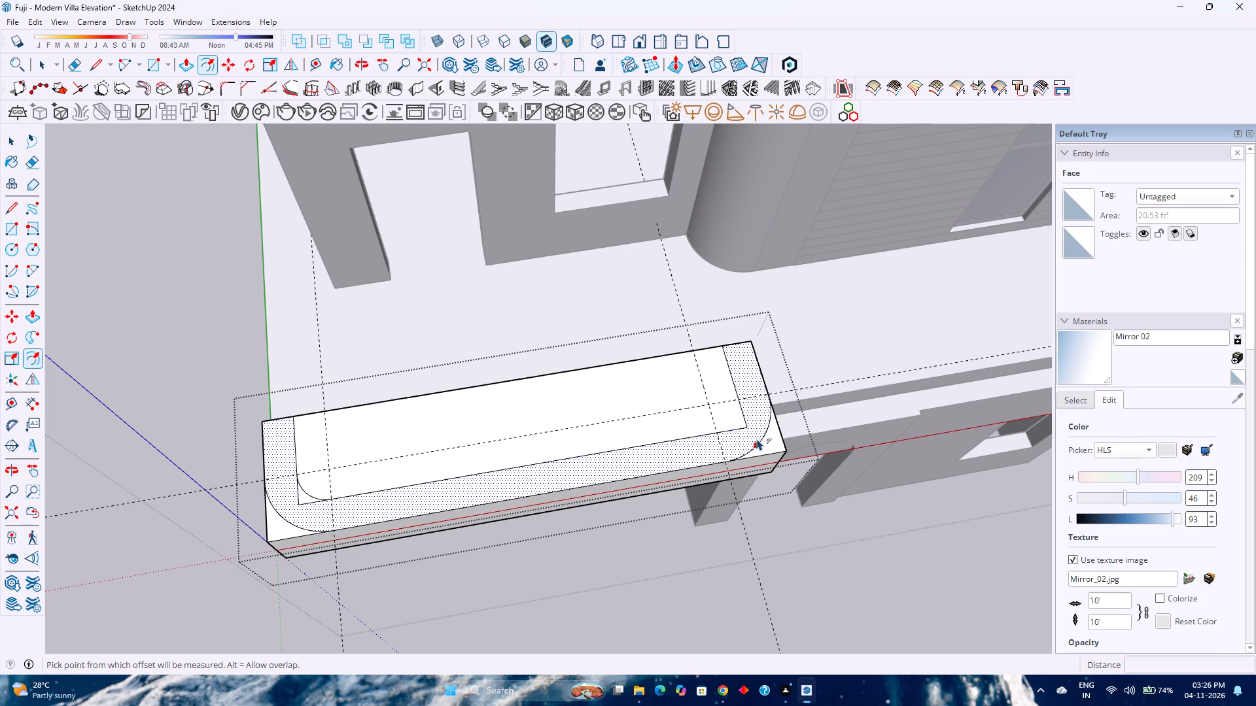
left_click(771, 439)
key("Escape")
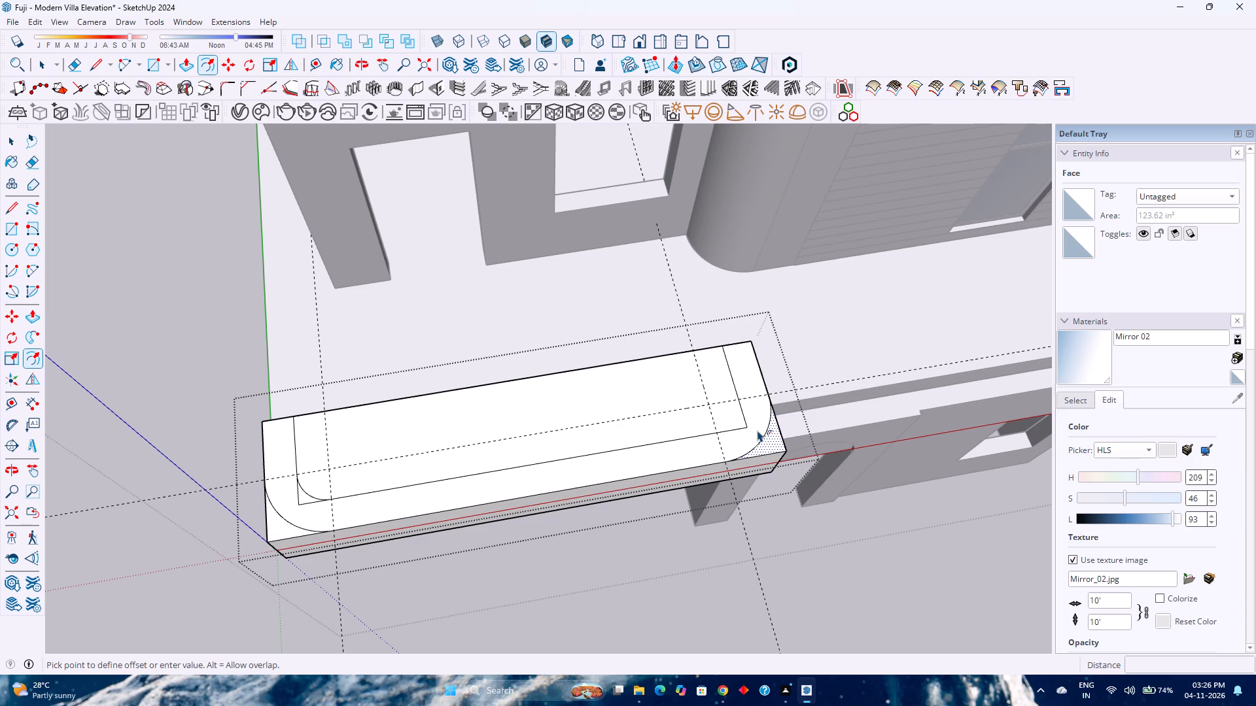
Offset the front corner arc farther from the origin inward by 1'.
key("space")
left_click(763, 435)
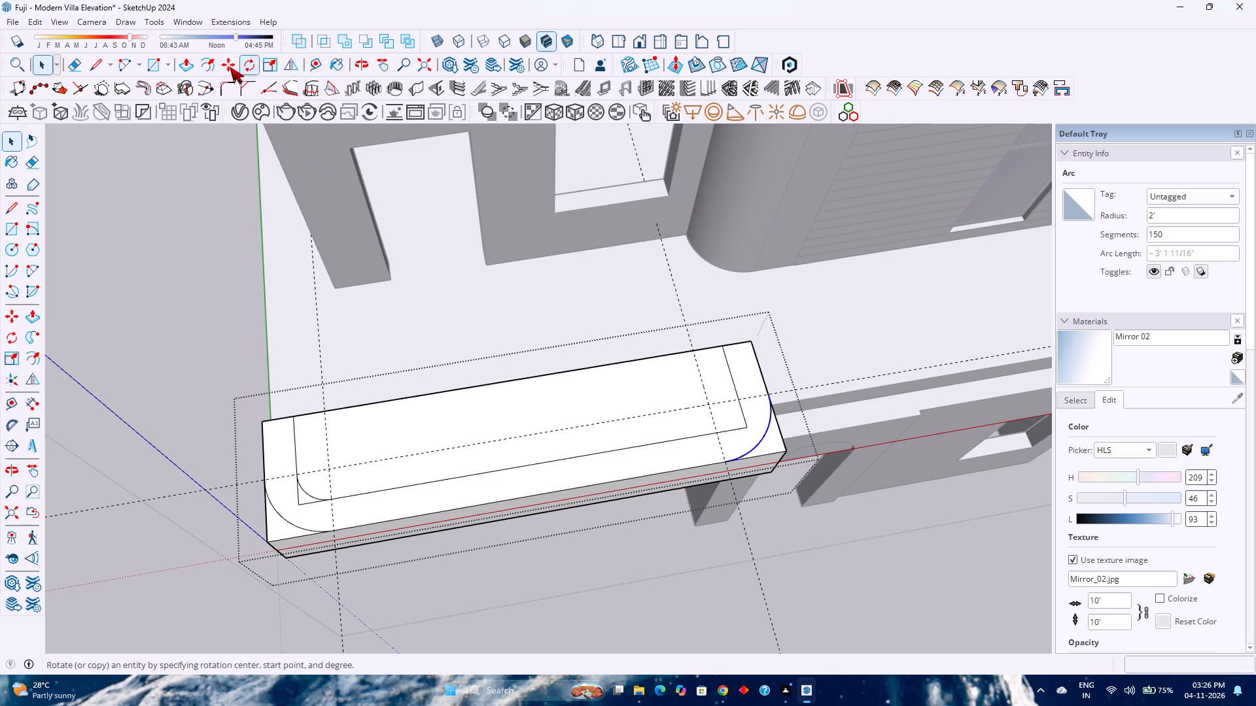
left_click(214, 63)
left_click(766, 433)
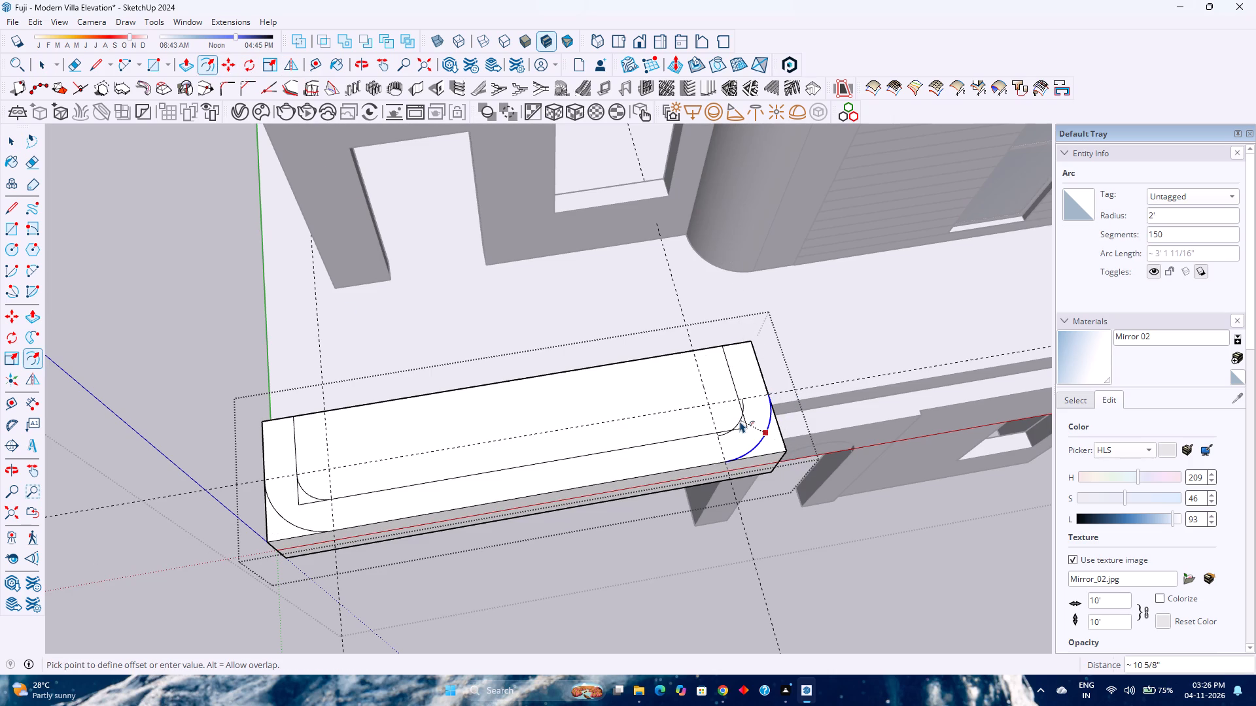
key("1")
key("apostrophe")
key("Return")
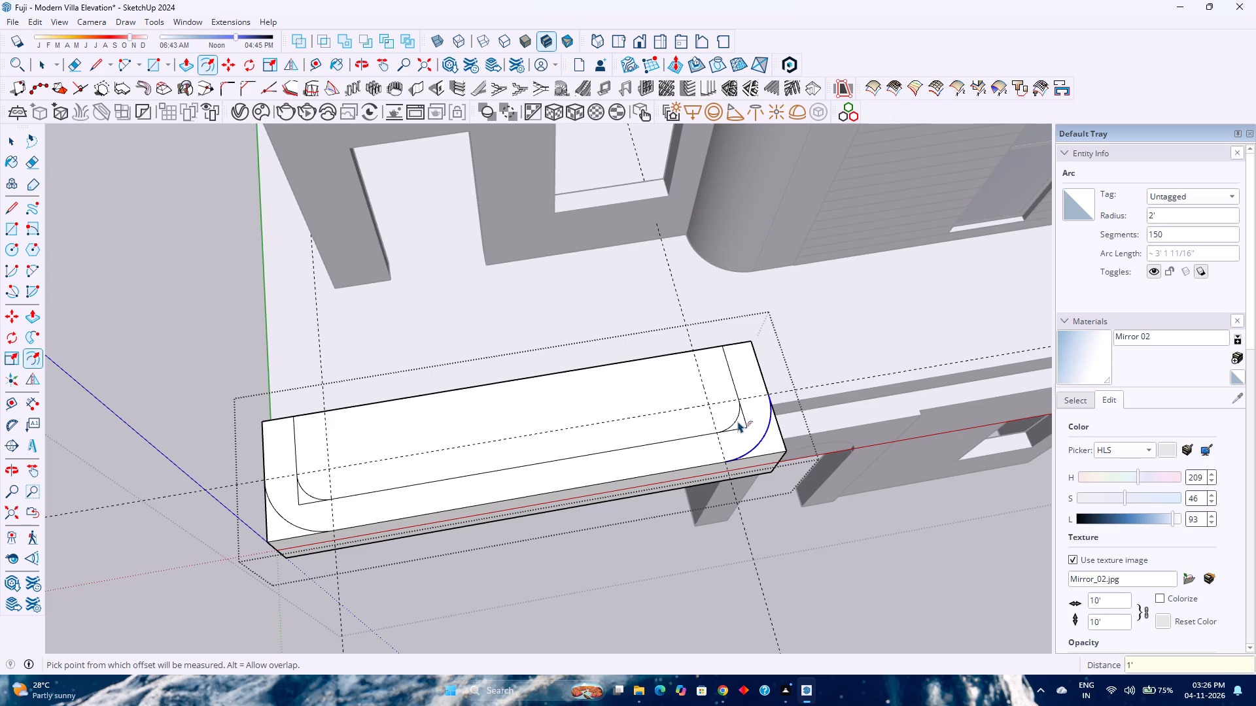
Erase the leftover square-corner segments outside the inner arcs at both front corners of the inner outline.
key("e")
scroll(722, 427, "up", 5)
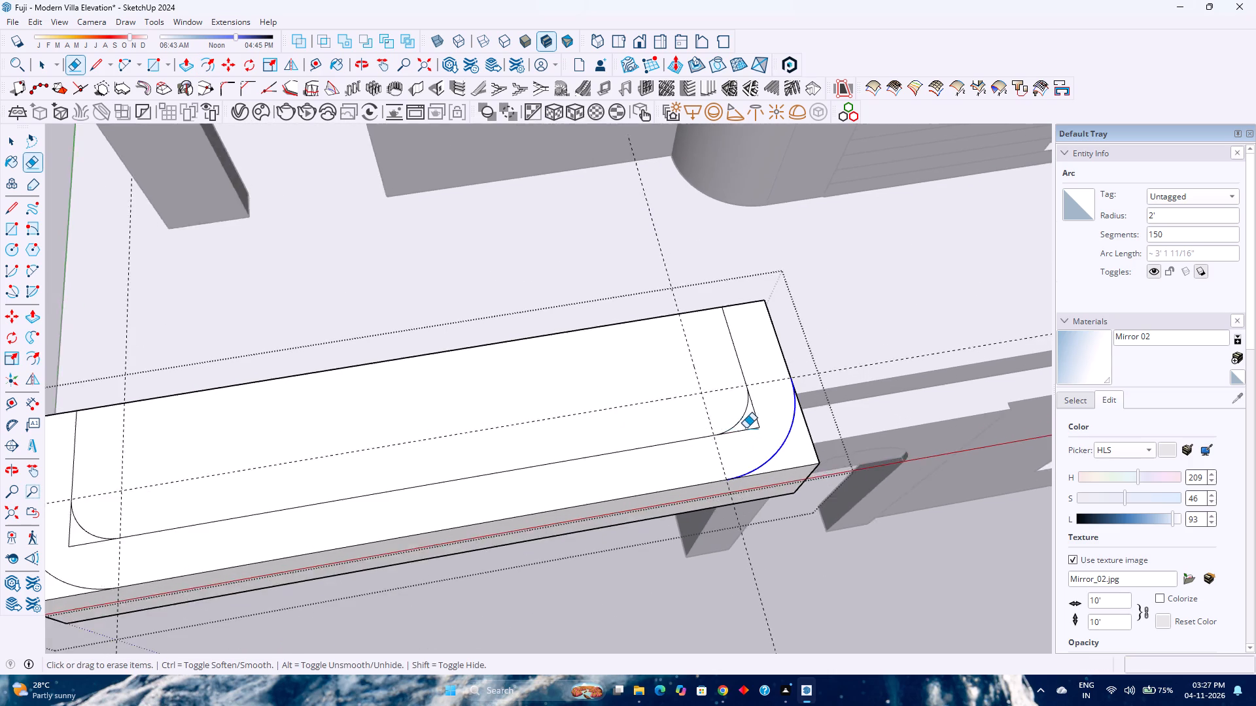
scroll(746, 428, "up", 2)
left_click(748, 429)
left_click(760, 420)
scroll(757, 420, "down", 3)
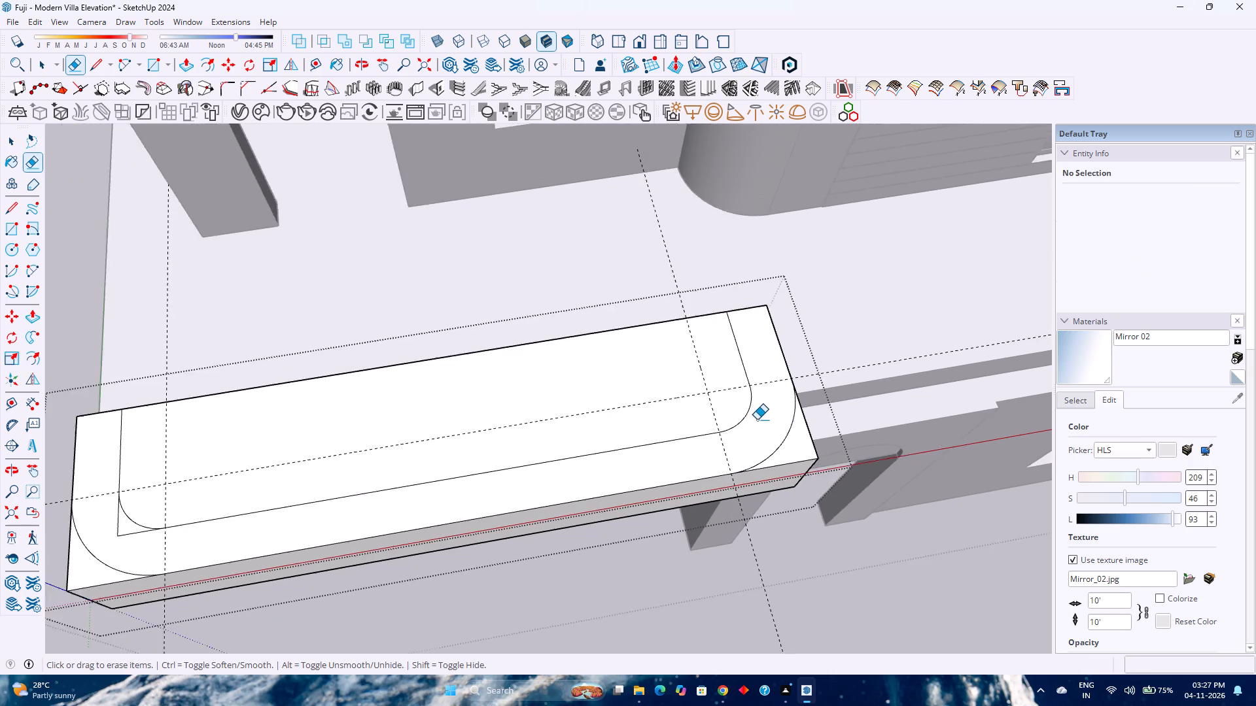
scroll(757, 420, "down", 6)
scroll(360, 482, "up", 8)
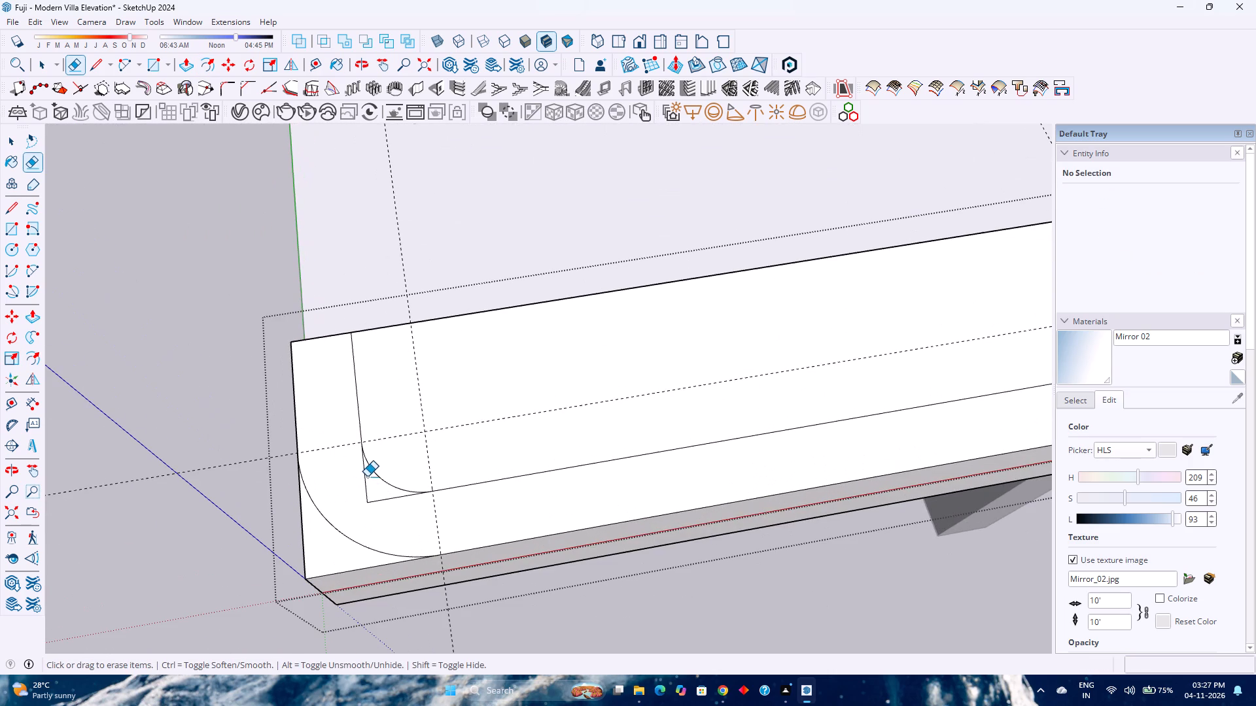
left_click(366, 477)
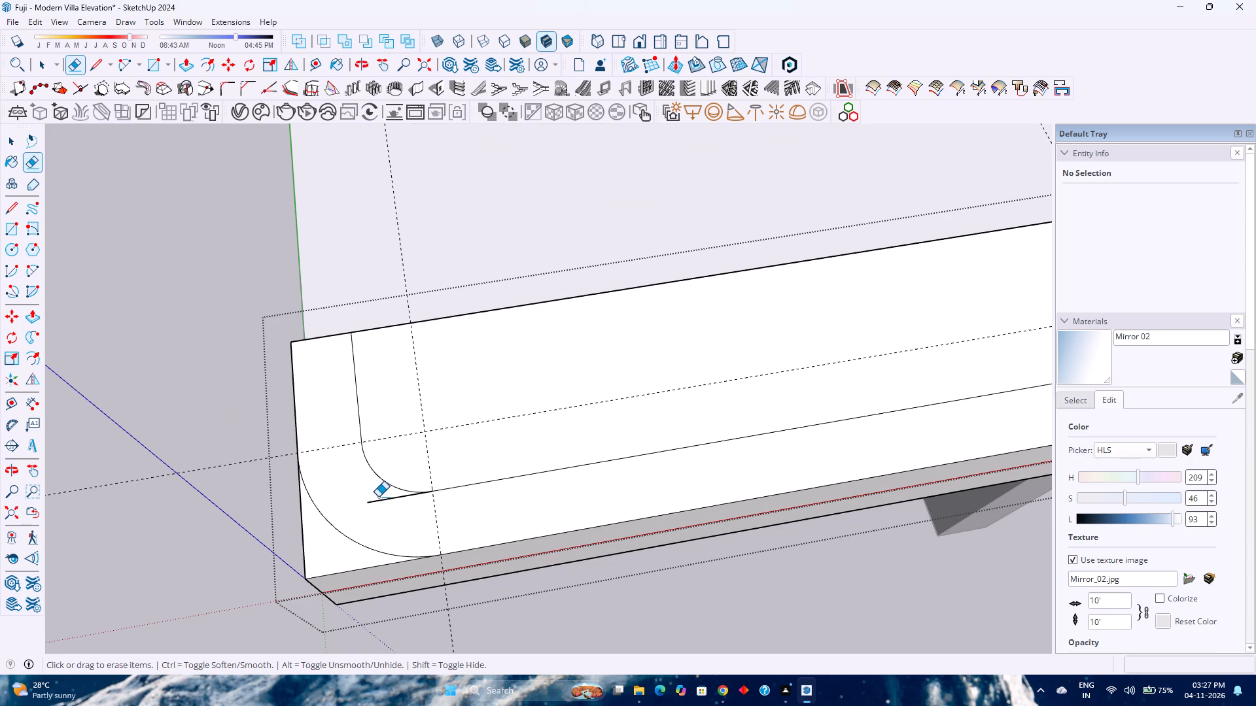
left_click(381, 501)
Push the area inside the inner outline of the front projection's top face down 1' with Push/Pull.
key("p")
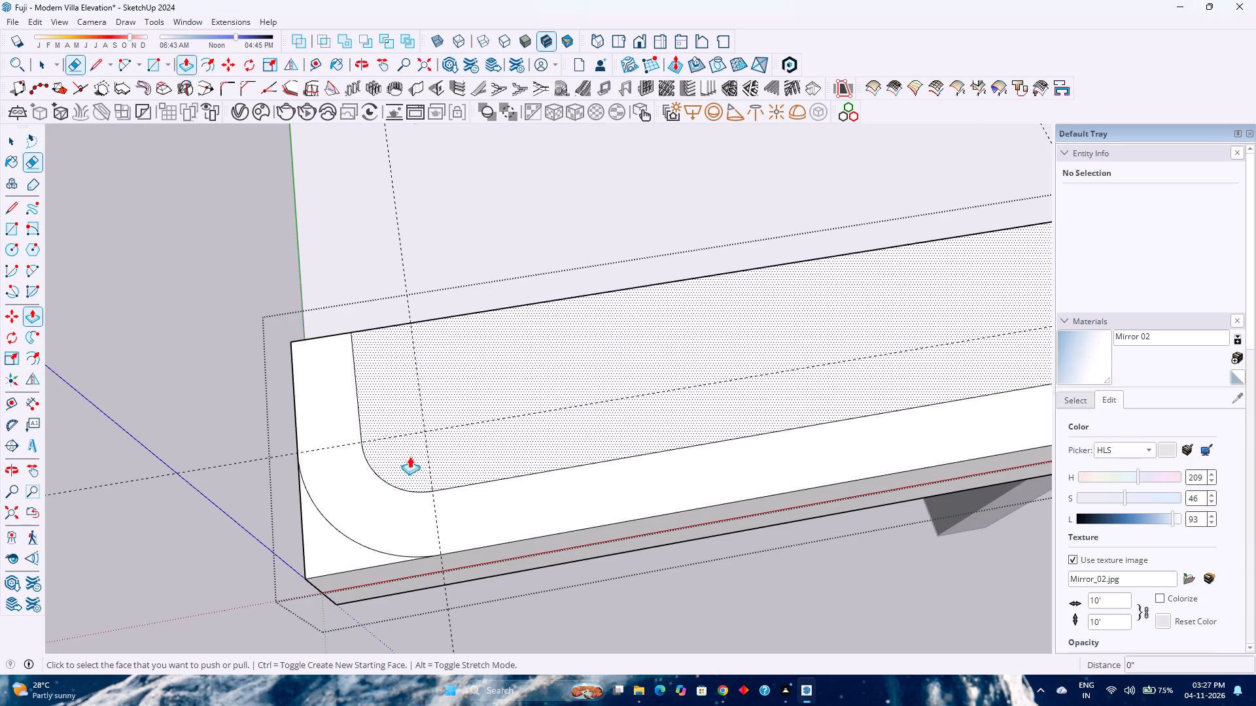
left_click(429, 439)
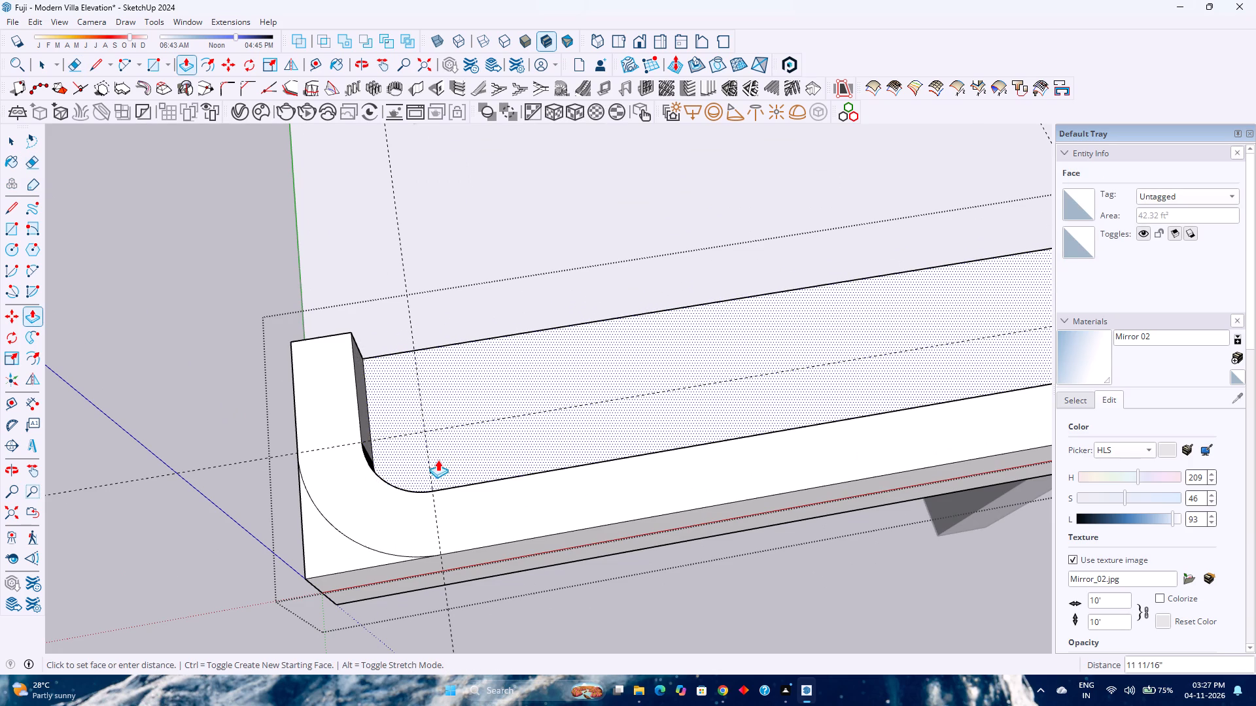
middle_click_drag(454, 468, 805, 405)
middle_click_drag(408, 458, 803, 307)
middle_click_drag(387, 536, 544, 346, "shift")
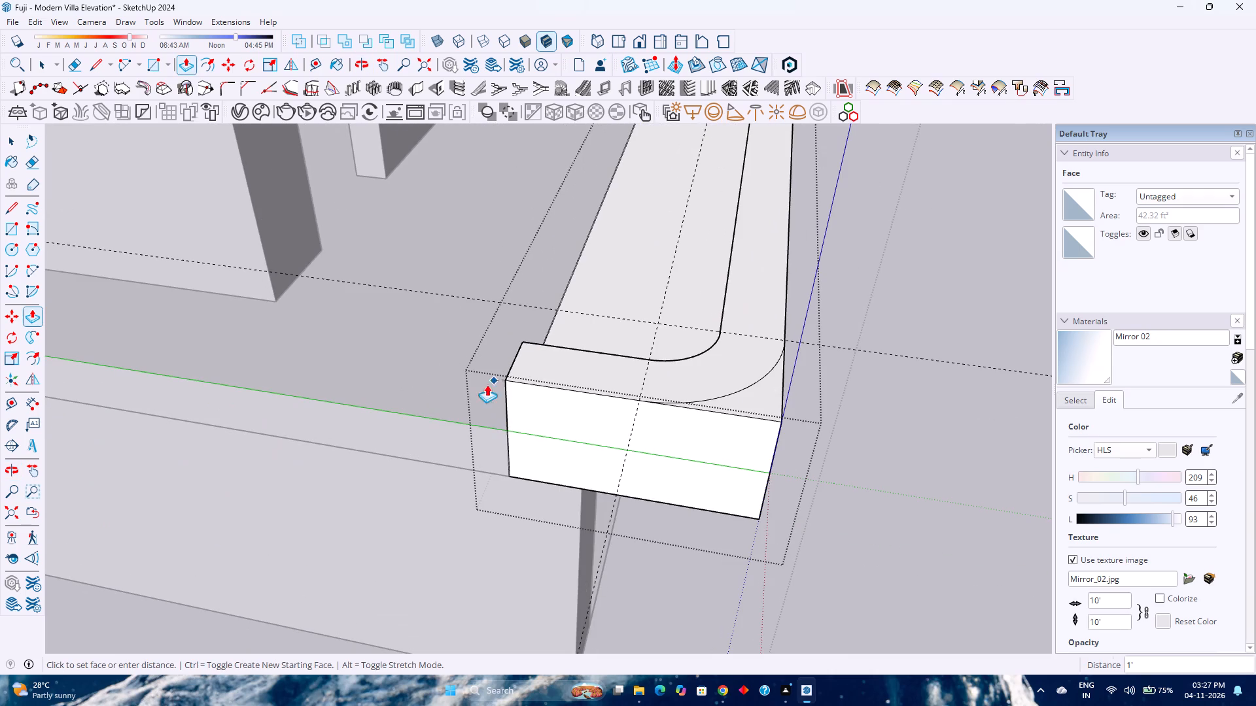
left_click(423, 421)
middle_click_drag(478, 465, 408, 383)
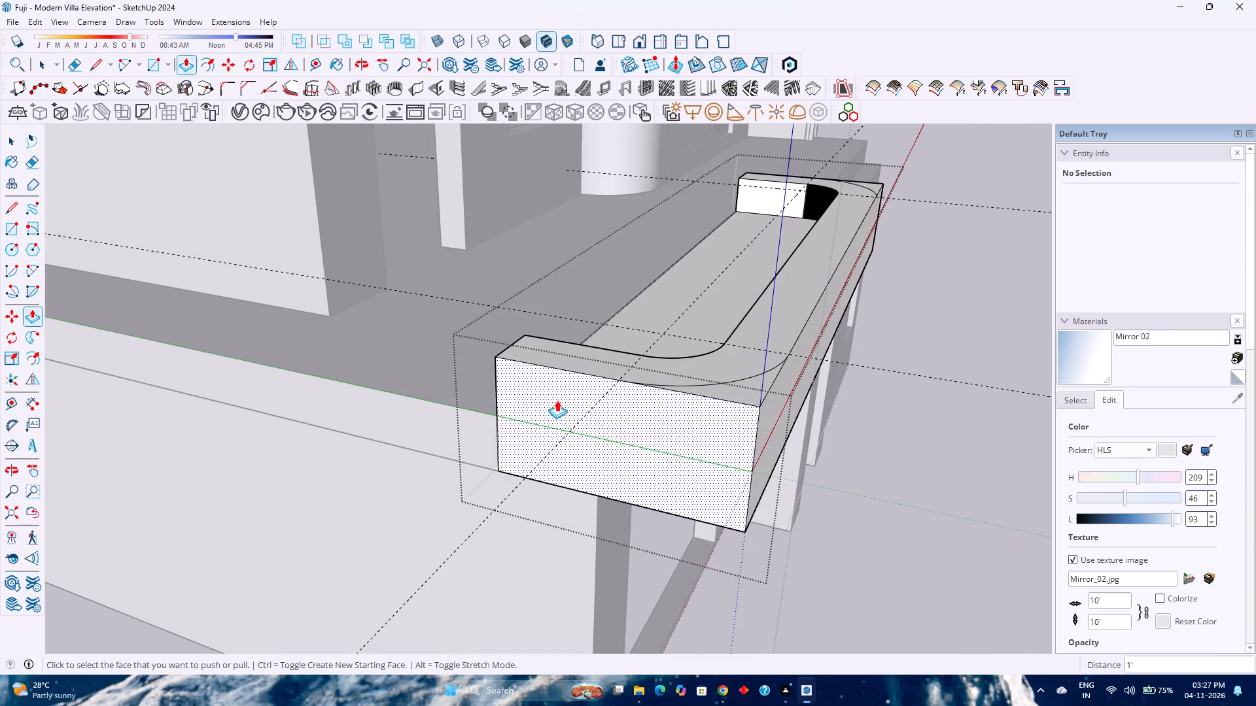
Push the leftover wedges outside both front corner arcs down 2' to round the projection's corners, and leave its group.
left_click(741, 394)
left_click(732, 524)
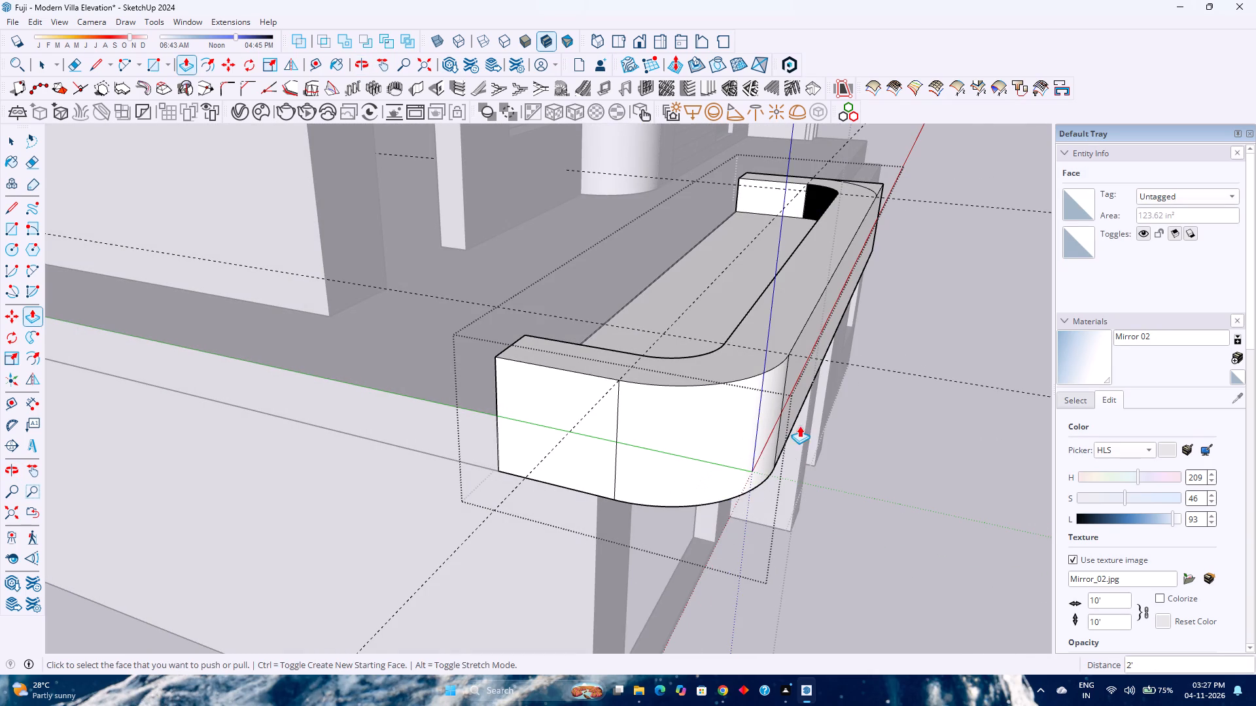
middle_click_drag(799, 426, 474, 455)
scroll(470, 447, "down", 1)
middle_click_drag(364, 375, 457, 456, "shift")
double_click(440, 355)
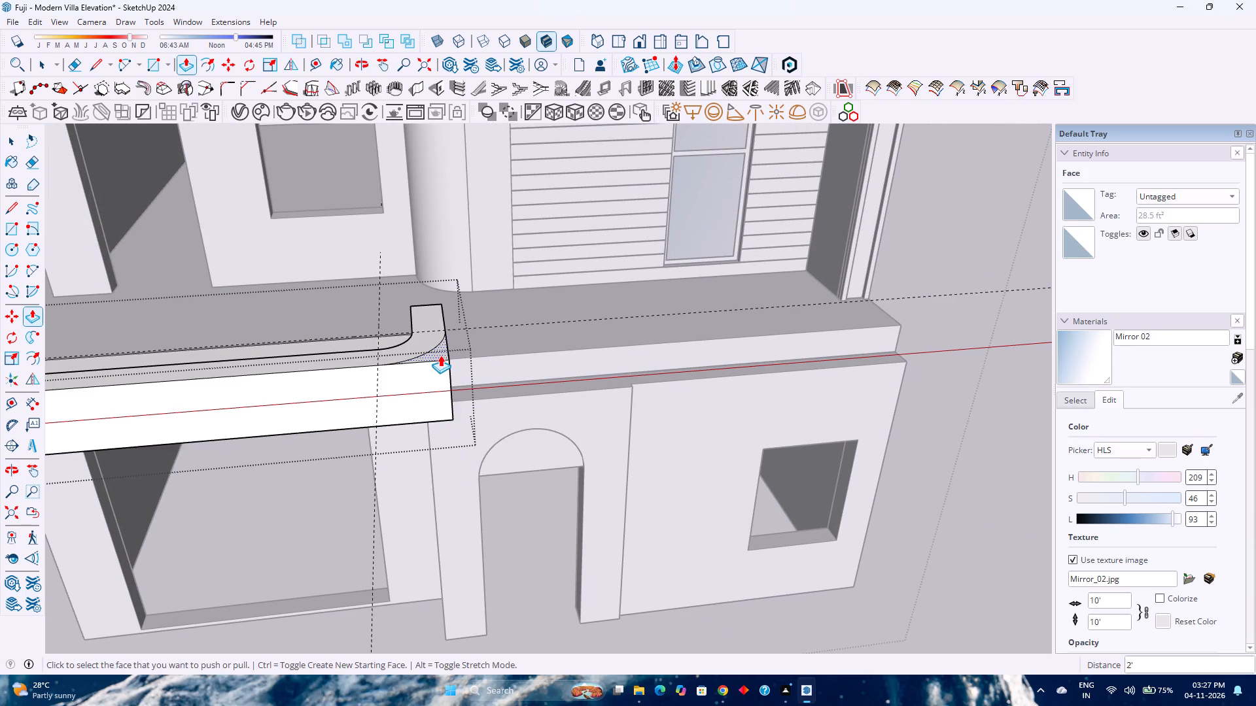
scroll(442, 364, "down", 4)
middle_click_drag(400, 398, 609, 418, "shift")
key("space")
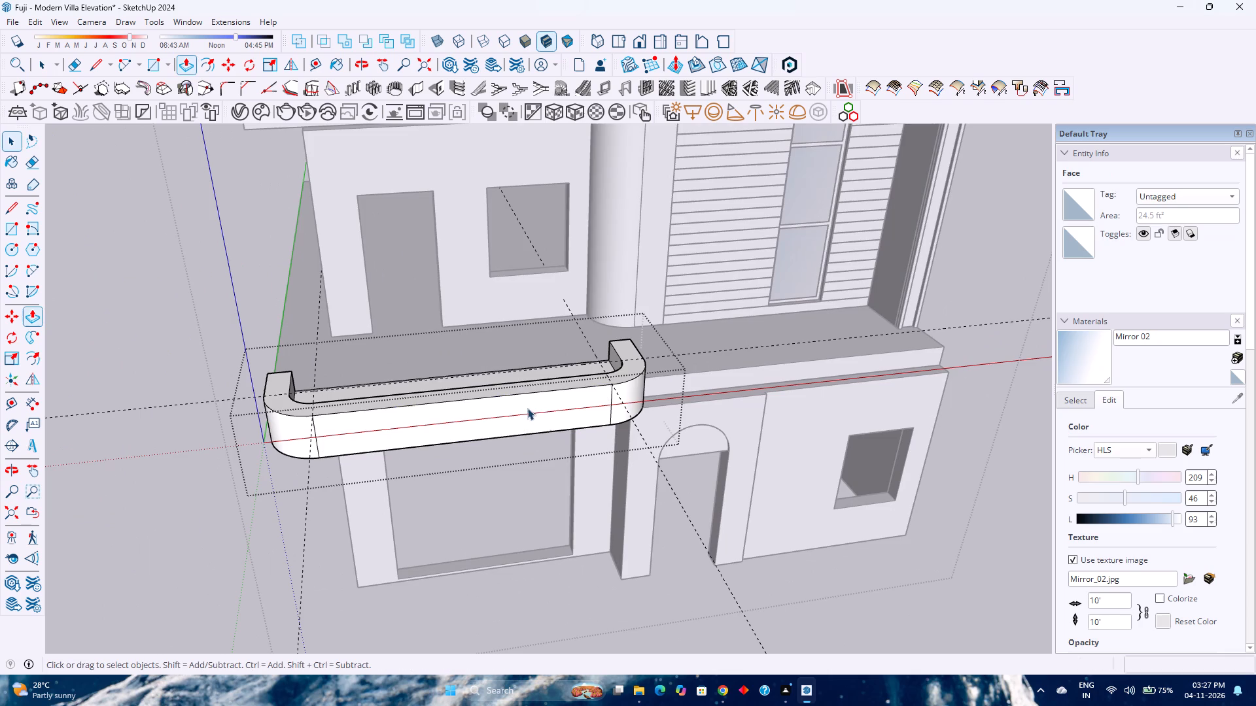
key("Escape")
Examine the rounded front projection from below, above, the side and the front of the villa.
scroll(479, 422, "down", 1)
middle_click_drag(479, 422, 663, 207)
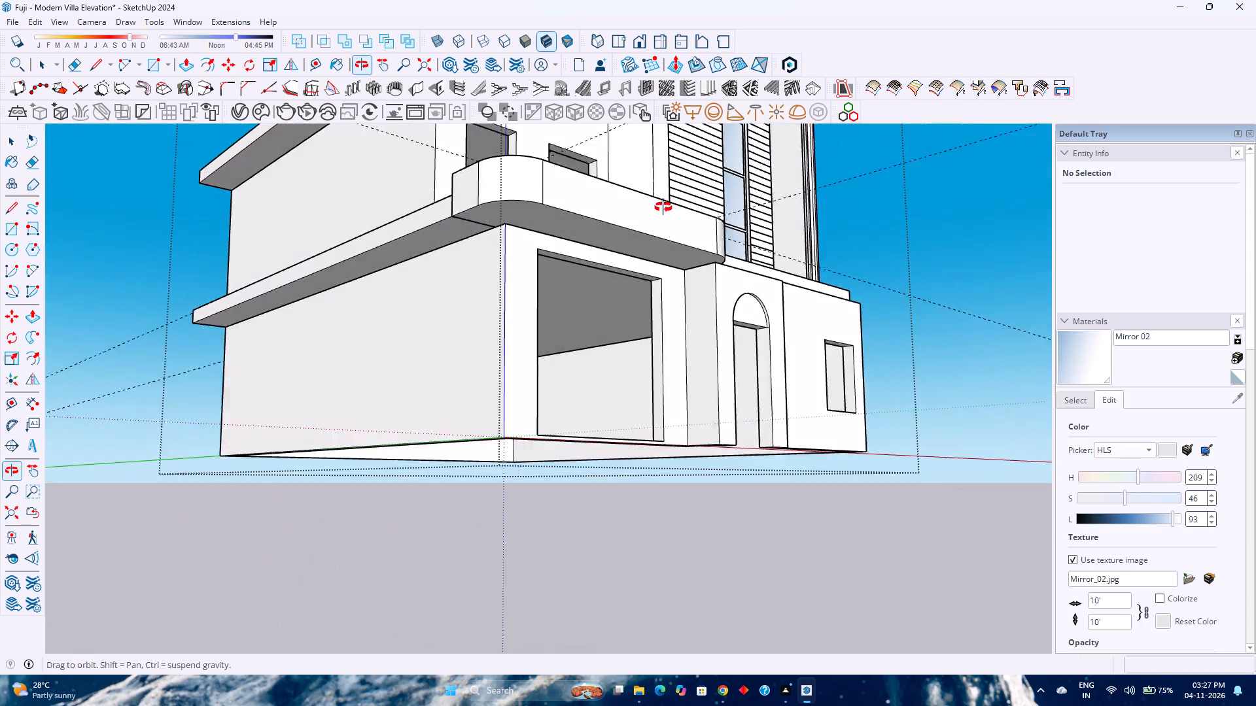
middle_click_drag(663, 207, 591, 216)
middle_click_drag(681, 227, 572, 258, "shift")
middle_click(572, 258)
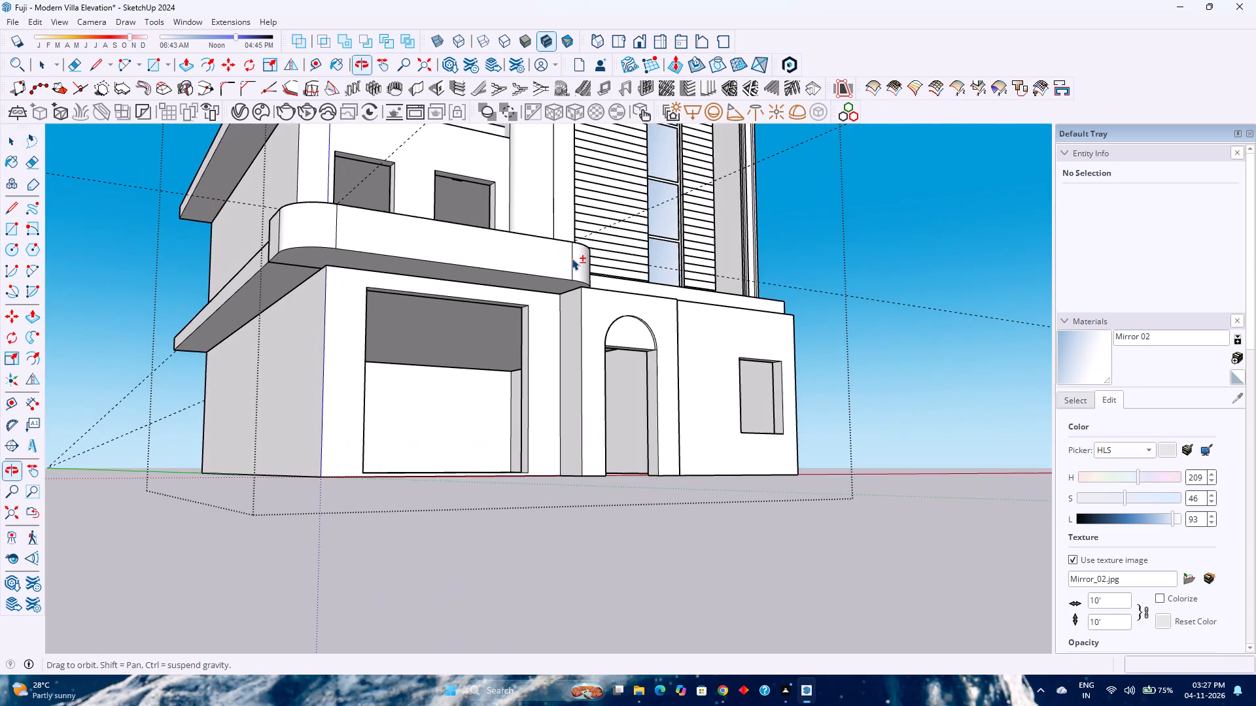
scroll(567, 253, "down", 1)
middle_click_drag(567, 253, 451, 482)
middle_click_drag(444, 484, 232, 501)
middle_click(232, 501)
middle_click_drag(238, 410, 436, 536)
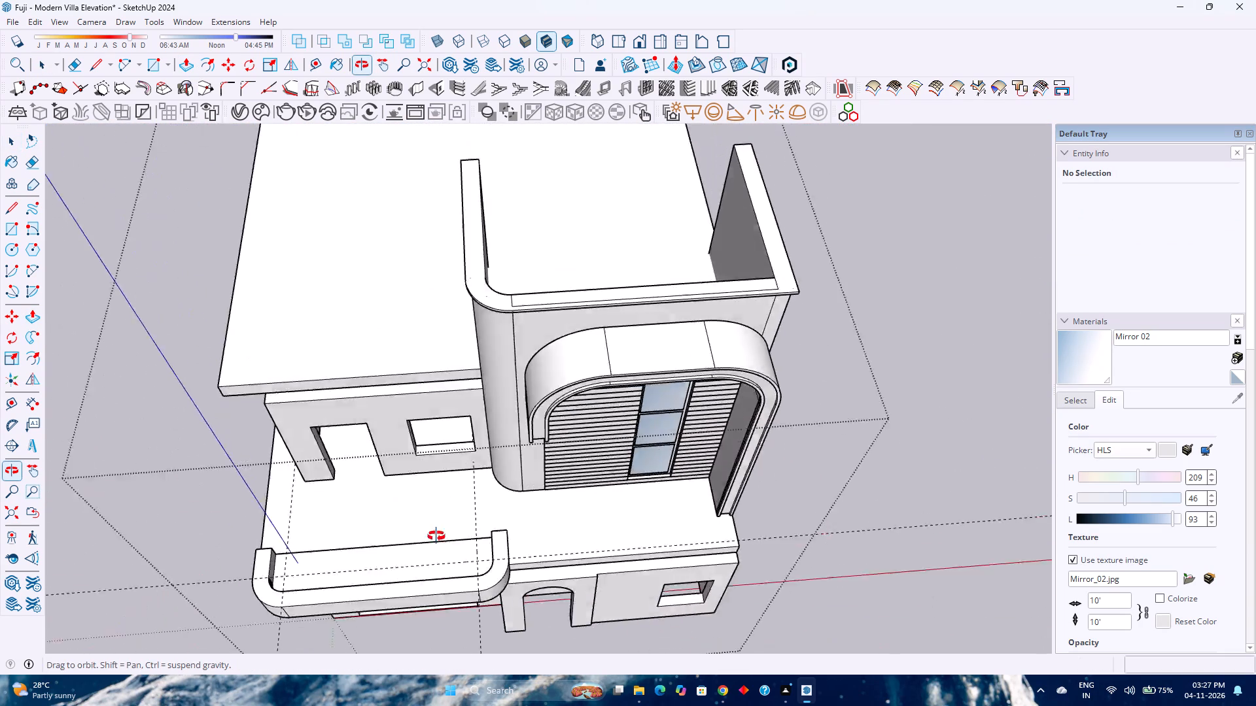
middle_click_drag(436, 536, 801, 433)
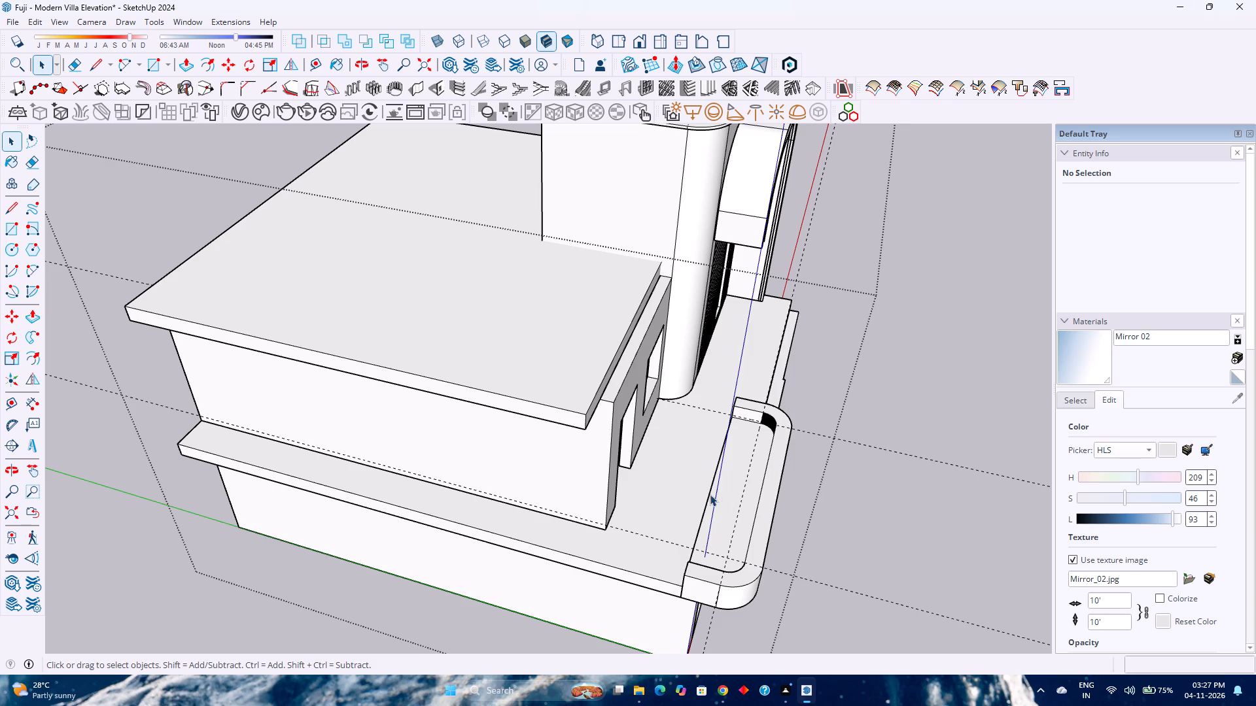
scroll(710, 493, "down", 2)
middle_click_drag(822, 542, 492, 390)
scroll(534, 479, "up", 4)
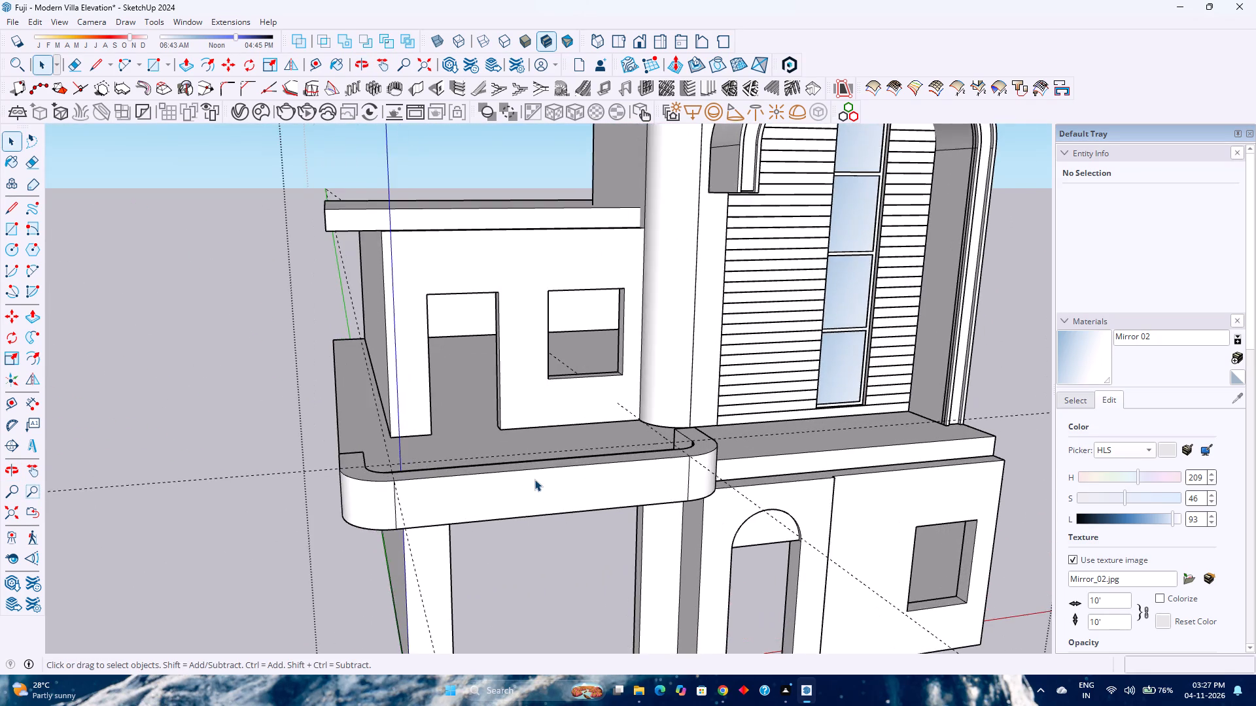
middle_click_drag(534, 479, 897, 518)
middle_click(897, 518)
middle_click_drag(558, 484, 634, 477)
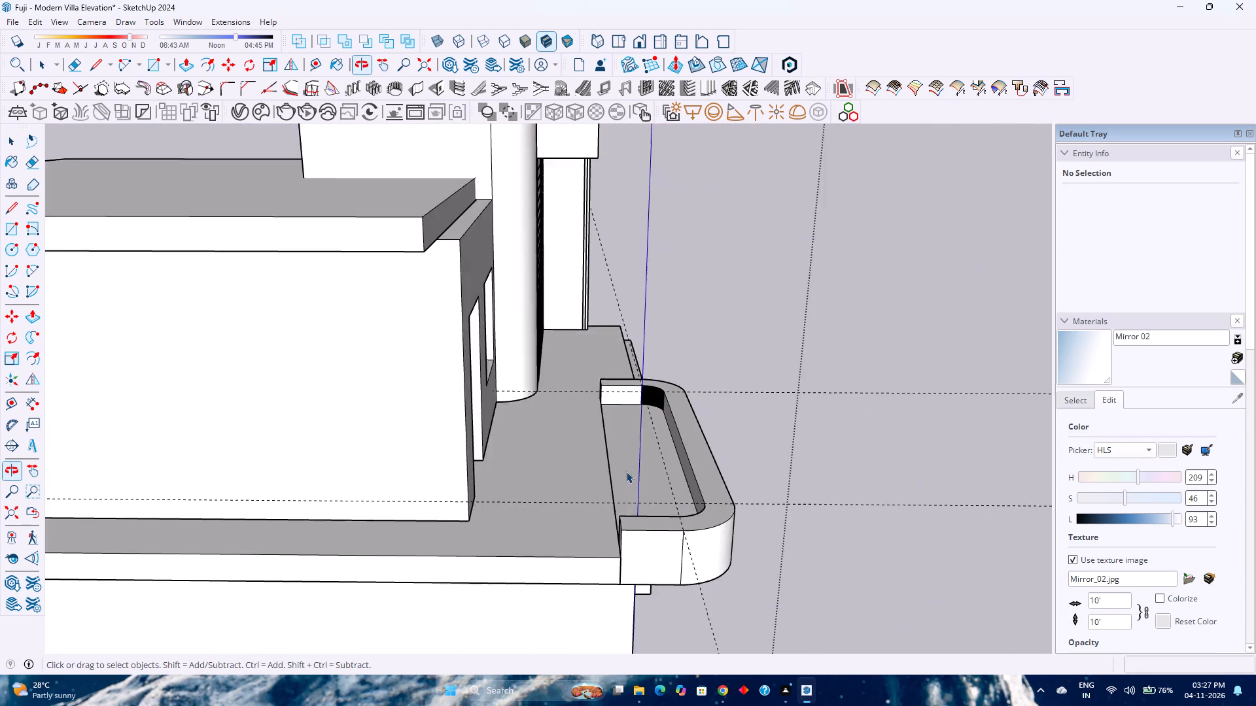
scroll(623, 468, "down", 3)
Delete all guides from the model.
left_click(30, 24)
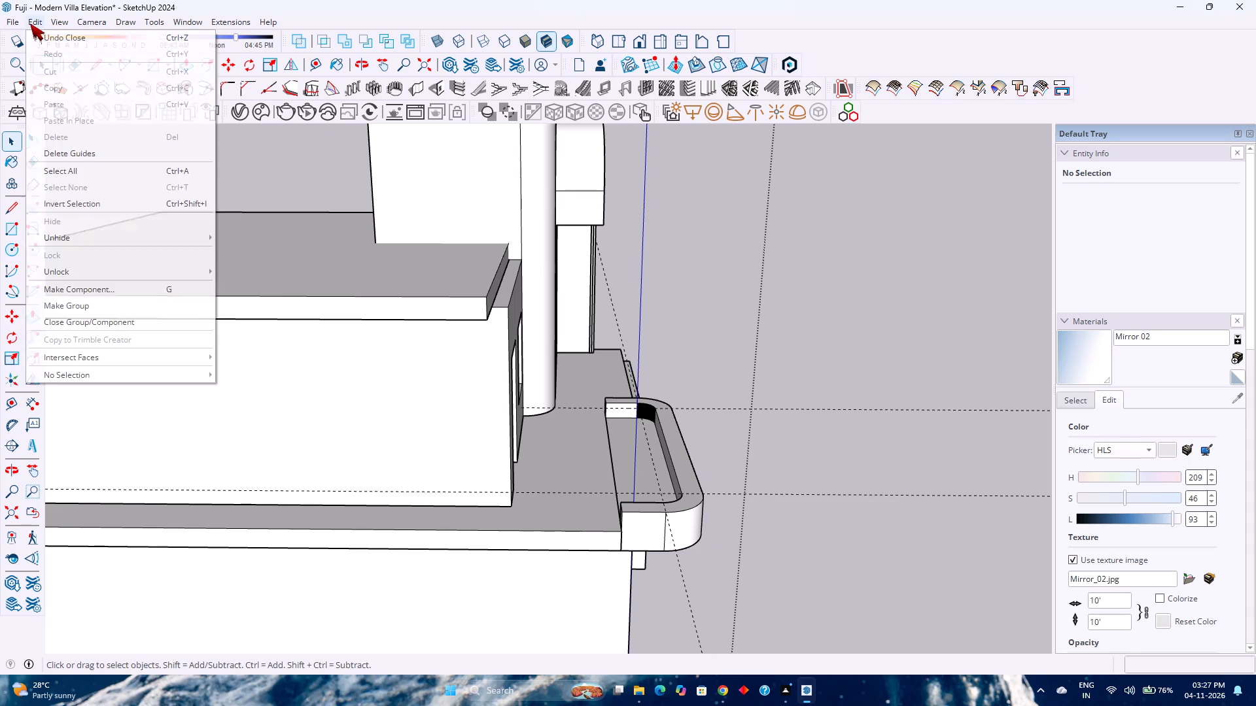
left_click(51, 152)
Open the front projection's group and pull the border's top face up 10', aligned to the upper roof slab.
scroll(608, 463, "up", 3)
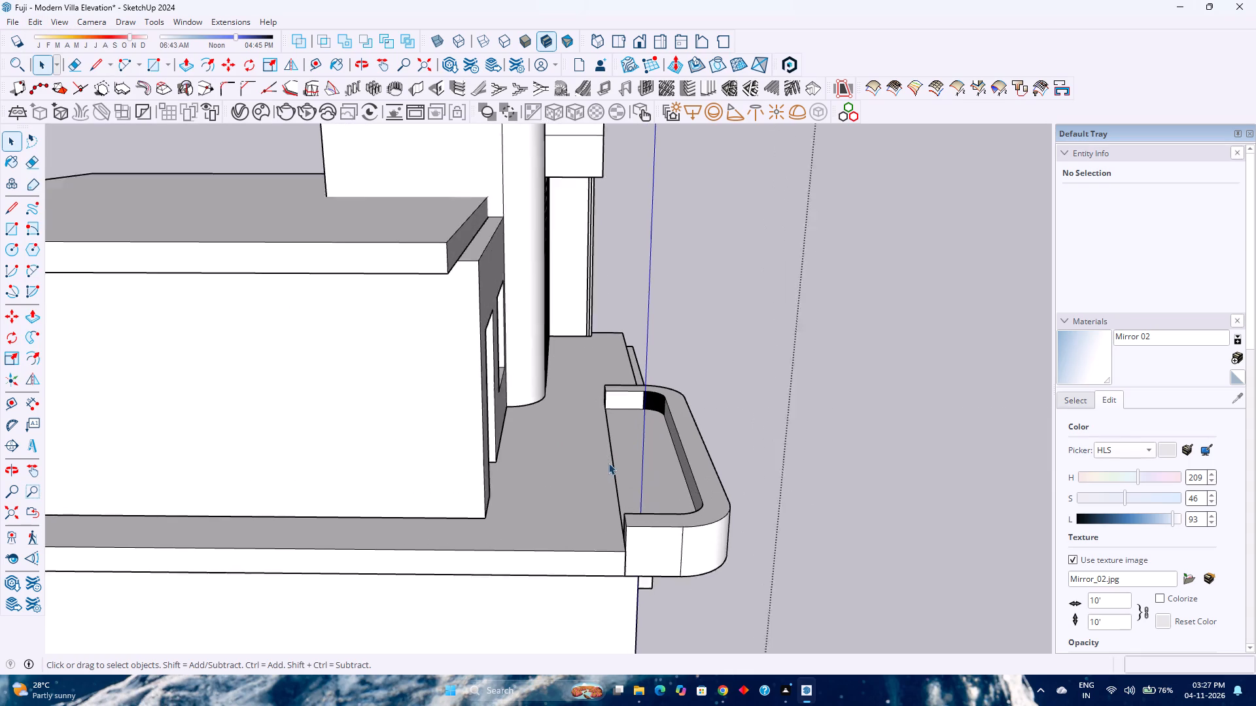
scroll(608, 462, "up", 1)
middle_click_drag(608, 462, 584, 491)
middle_click(584, 491)
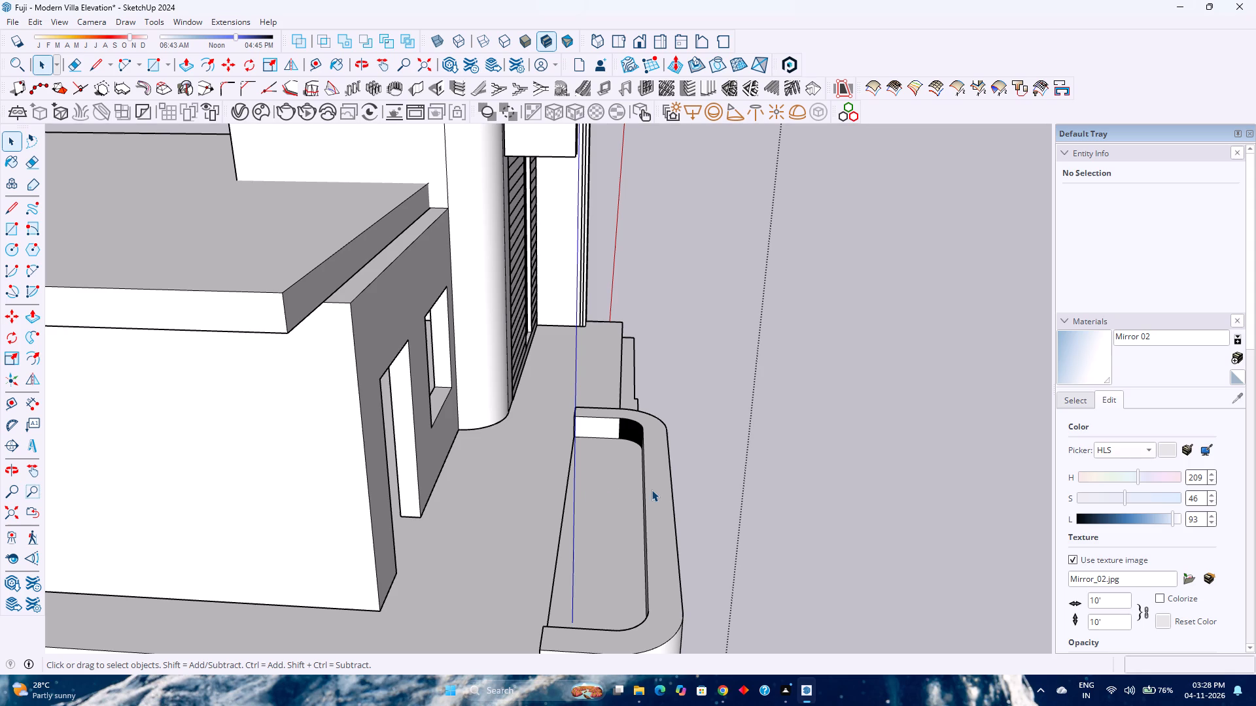
middle_click_drag(651, 487, 614, 487)
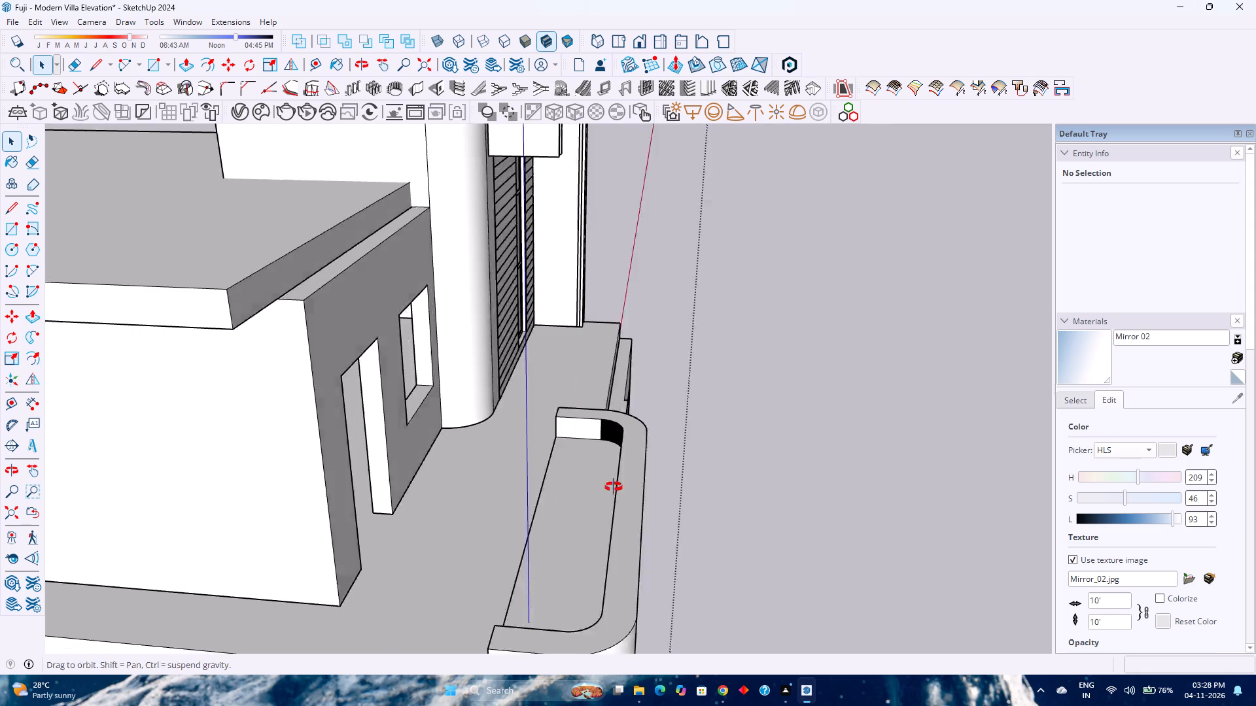
middle_click_drag(614, 487, 438, 452)
middle_click(438, 452)
scroll(438, 450, "down", 2)
middle_click_drag(457, 424, 696, 470, "shift")
middle_click(697, 470, "shift")
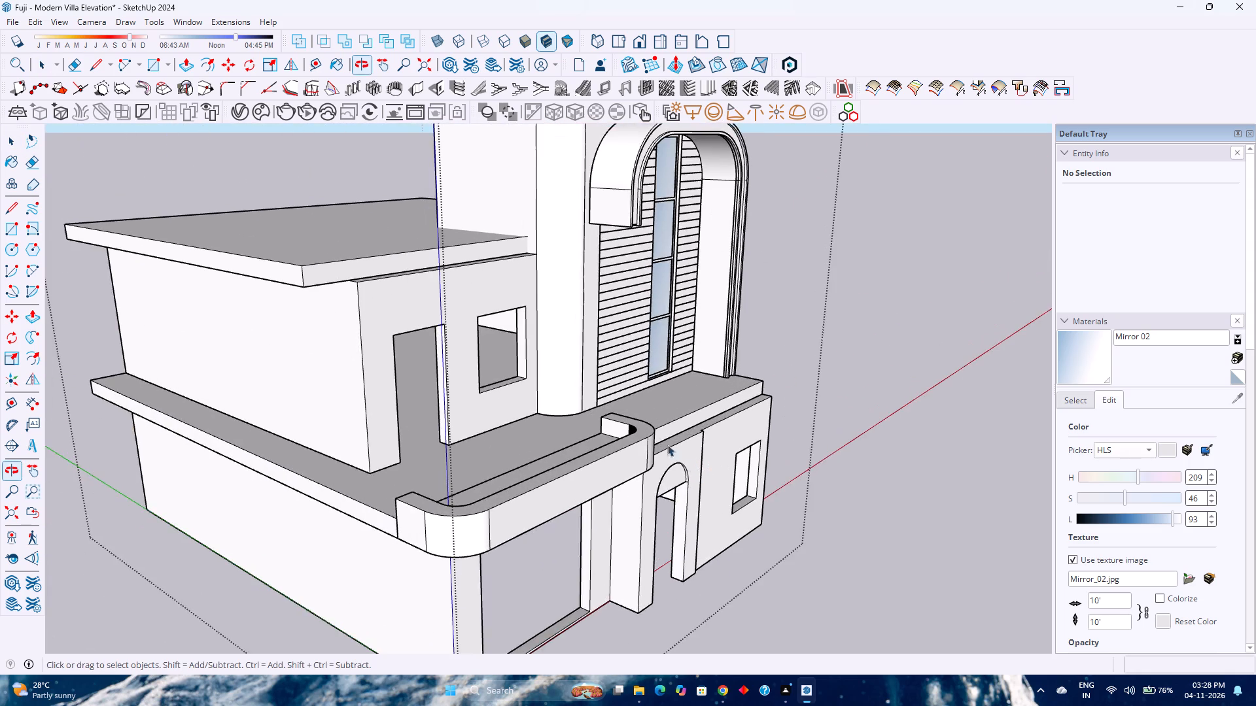
scroll(654, 434, "up", 5)
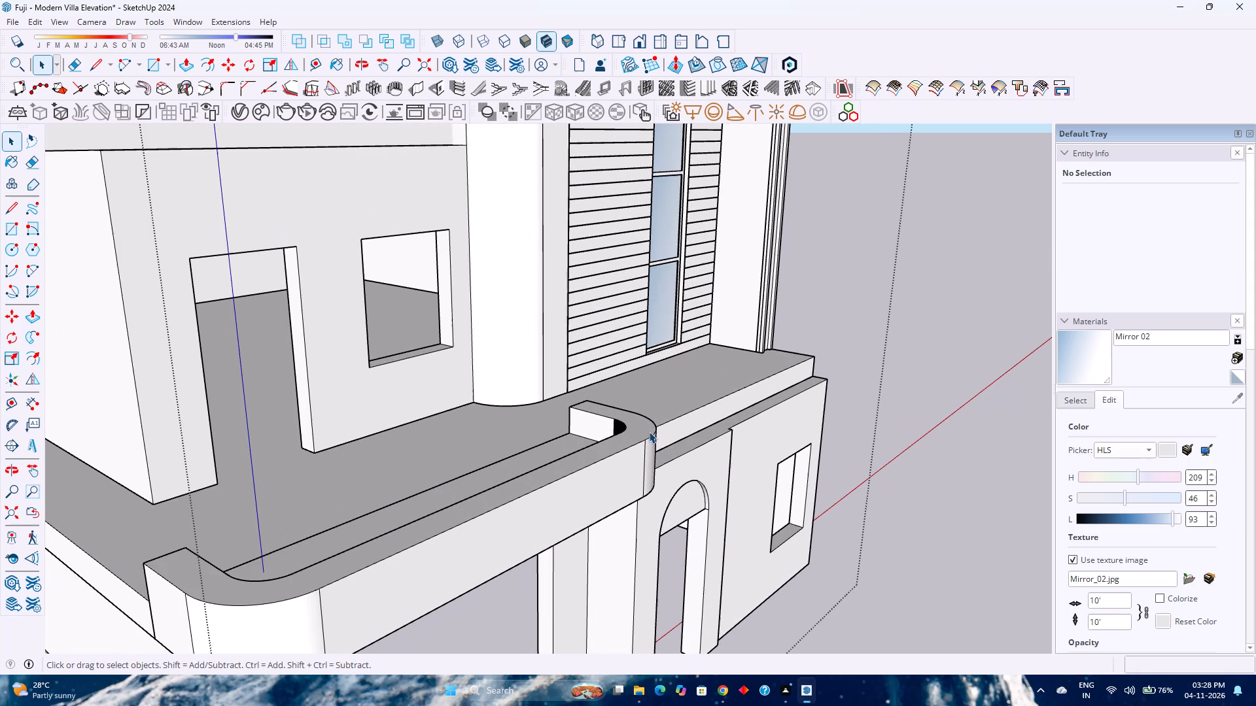
key("p")
key("space")
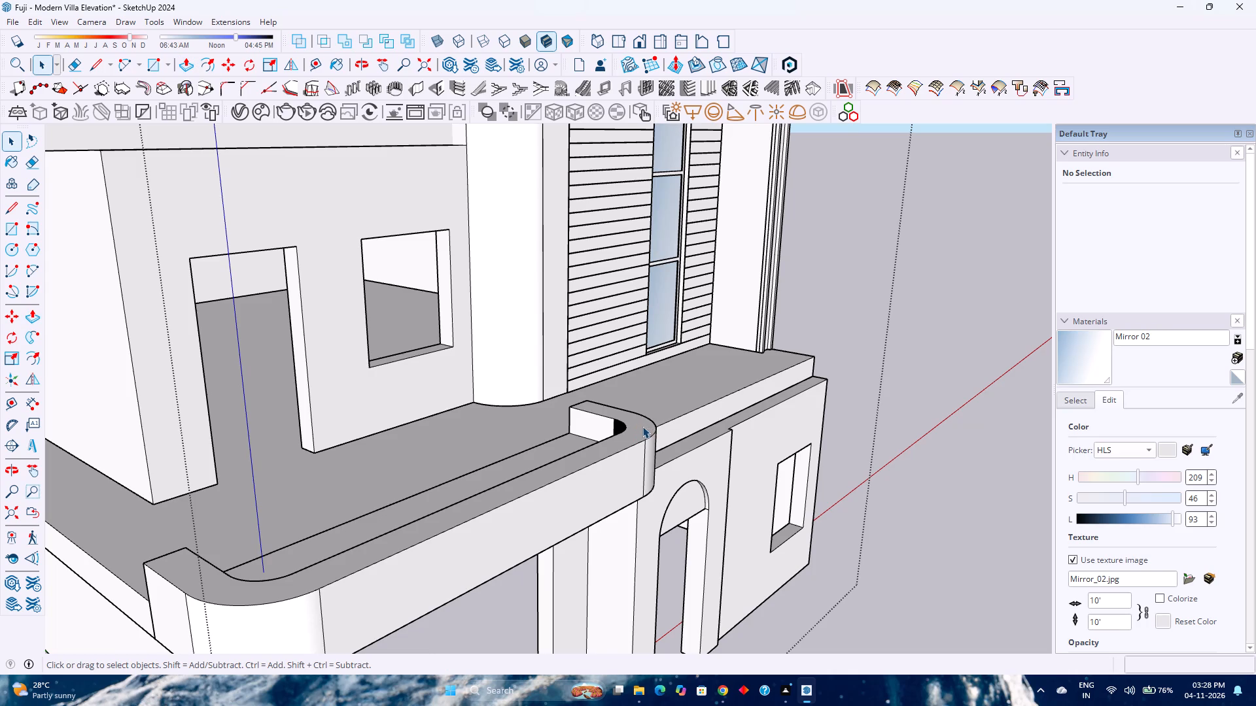
left_click(642, 426)
left_click(642, 426)
left_click(640, 428)
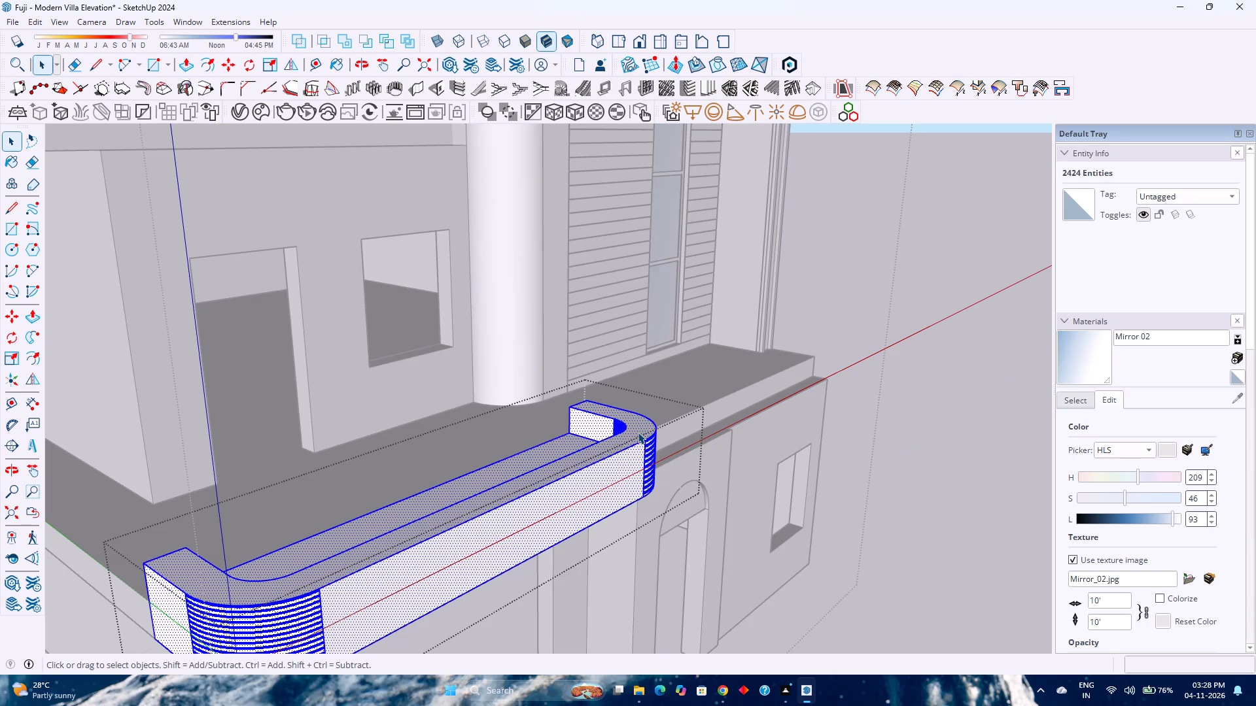
left_click(638, 432)
key("p")
left_click(638, 432)
scroll(634, 403, "down", 3)
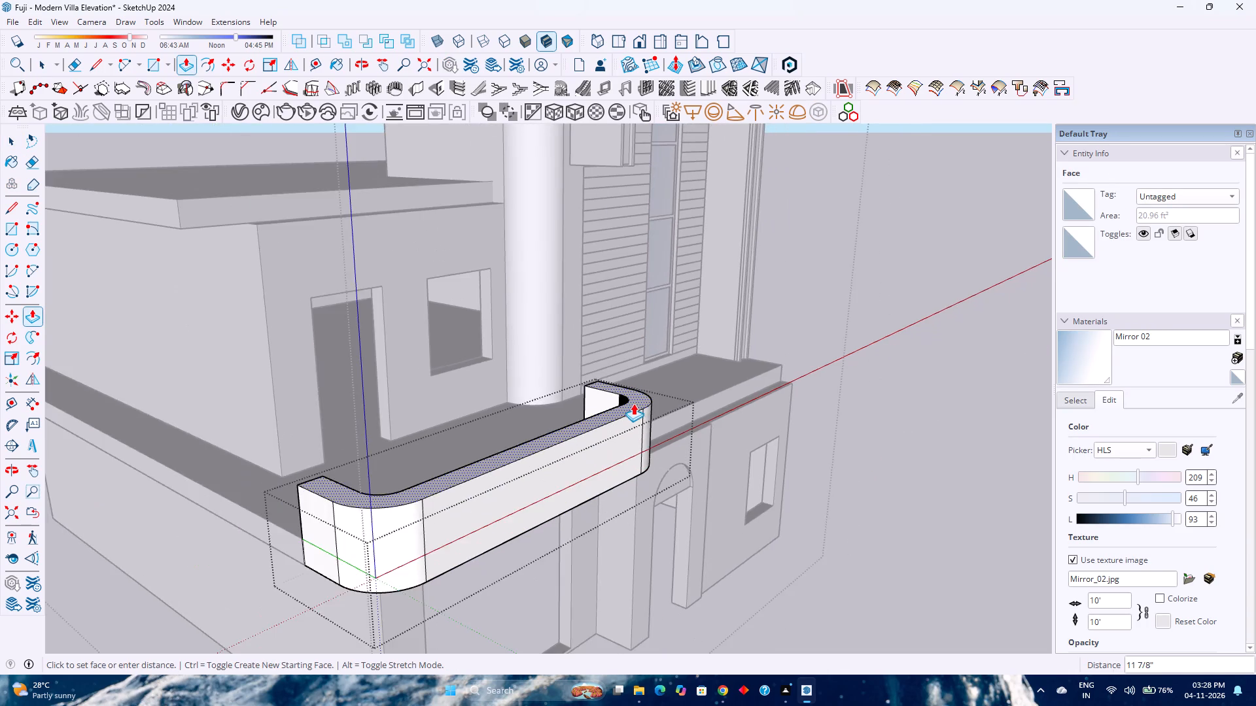
middle_click_drag(632, 401, 685, 488, "shift")
middle_click(685, 488, "shift")
scroll(667, 458, "down", 4)
middle_click_drag(632, 365, 729, 394, "shift")
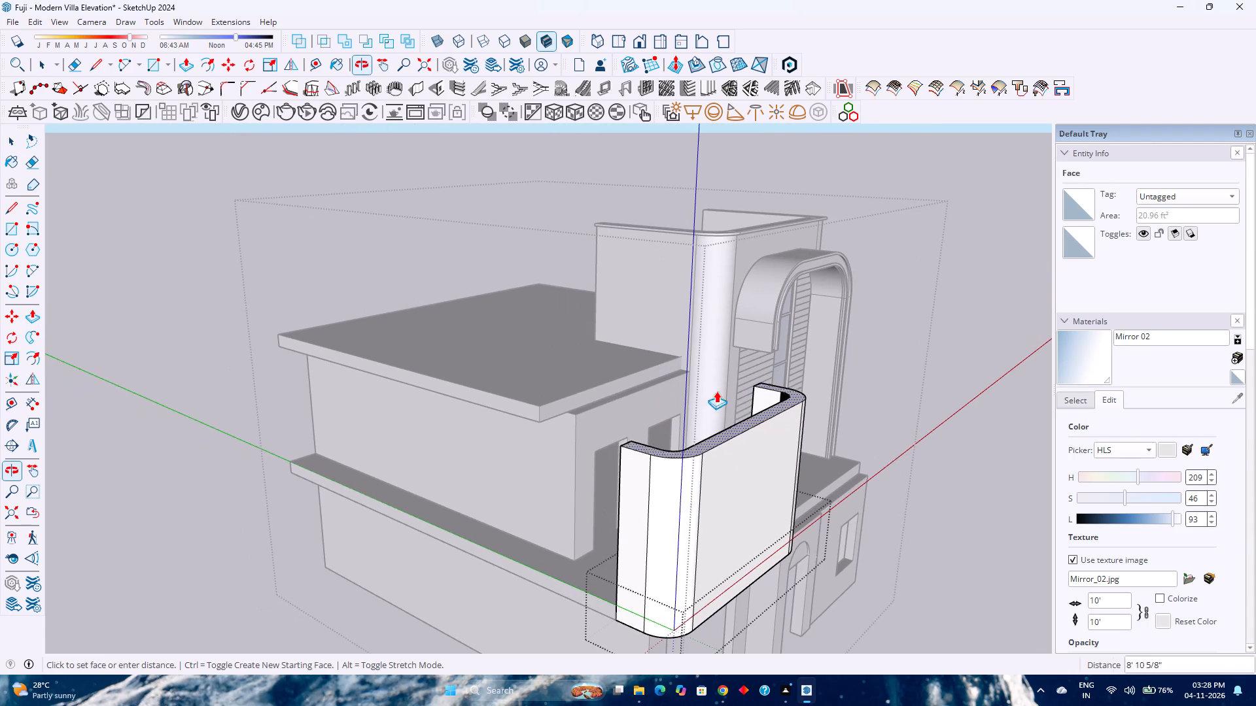
left_click(569, 392)
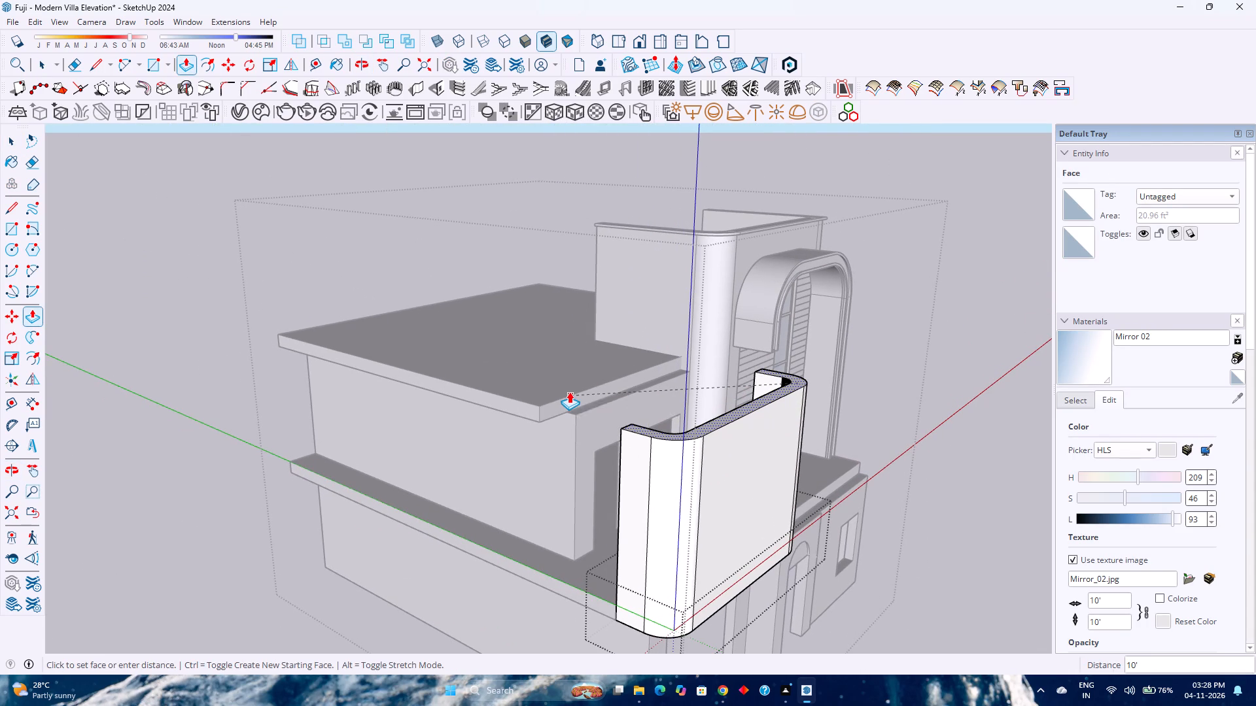
Pull the top face of the projection's U-shaped wall up by another 1'.
scroll(653, 448, "up", 2)
middle_click_drag(653, 448, 570, 395)
middle_click(570, 395)
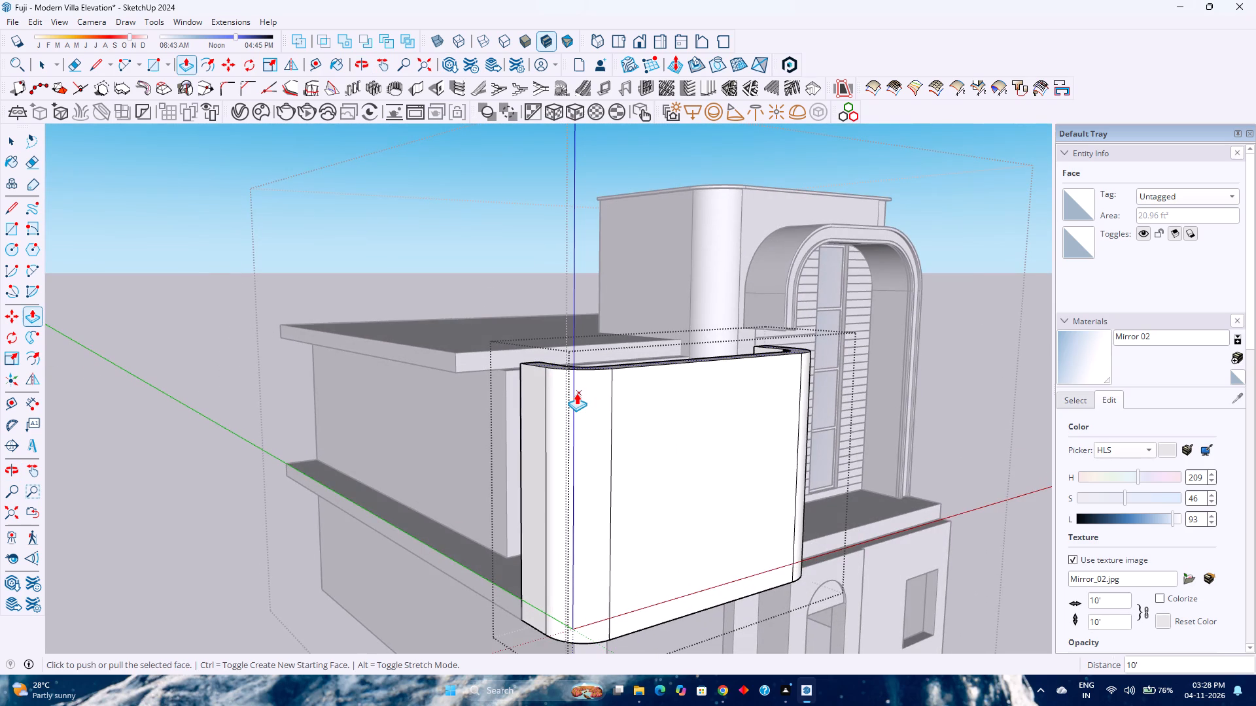
middle_click_drag(496, 369, 568, 415)
middle_click(568, 415)
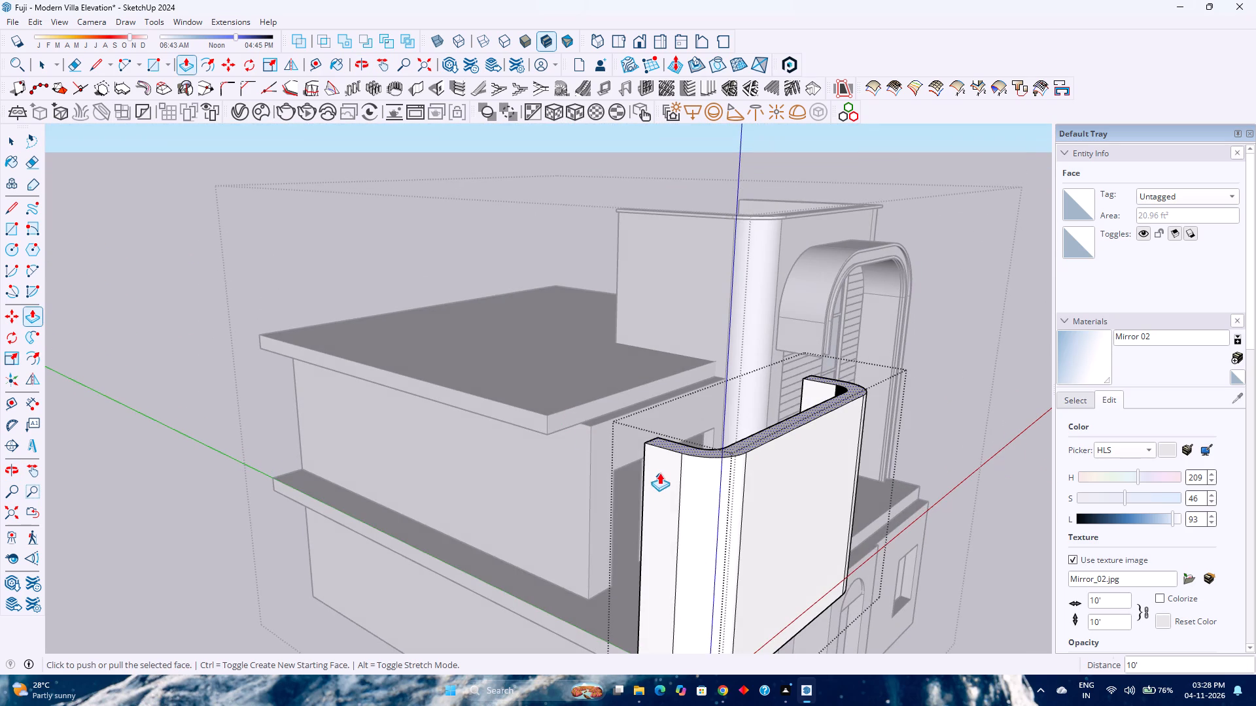
left_click(654, 446)
type("1'")
key("Return")
middle_click_drag(667, 476, 616, 430)
scroll(616, 426, "down", 2)
key("space")
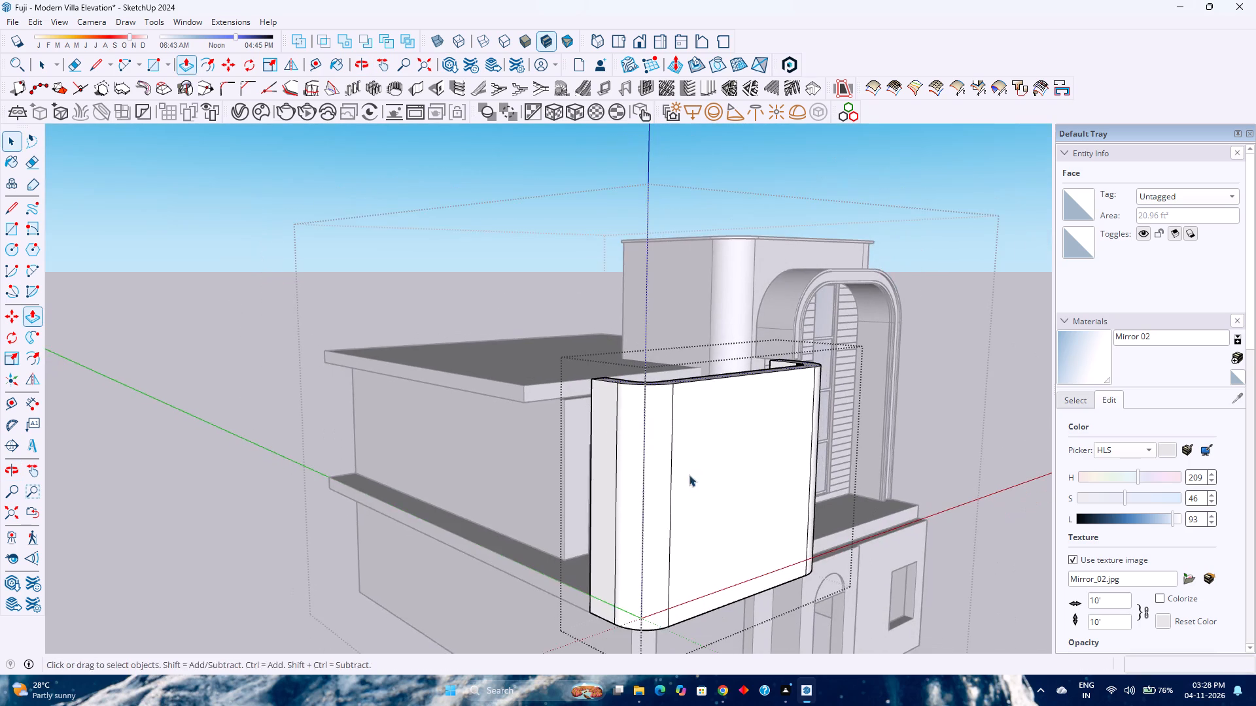
Examine the raised front wall against the rest of the villa's facade from the front and side.
middle_click_drag(689, 475, 472, 428)
scroll(472, 428, "down", 2)
middle_click_drag(475, 448, 516, 456)
middle_click(515, 456)
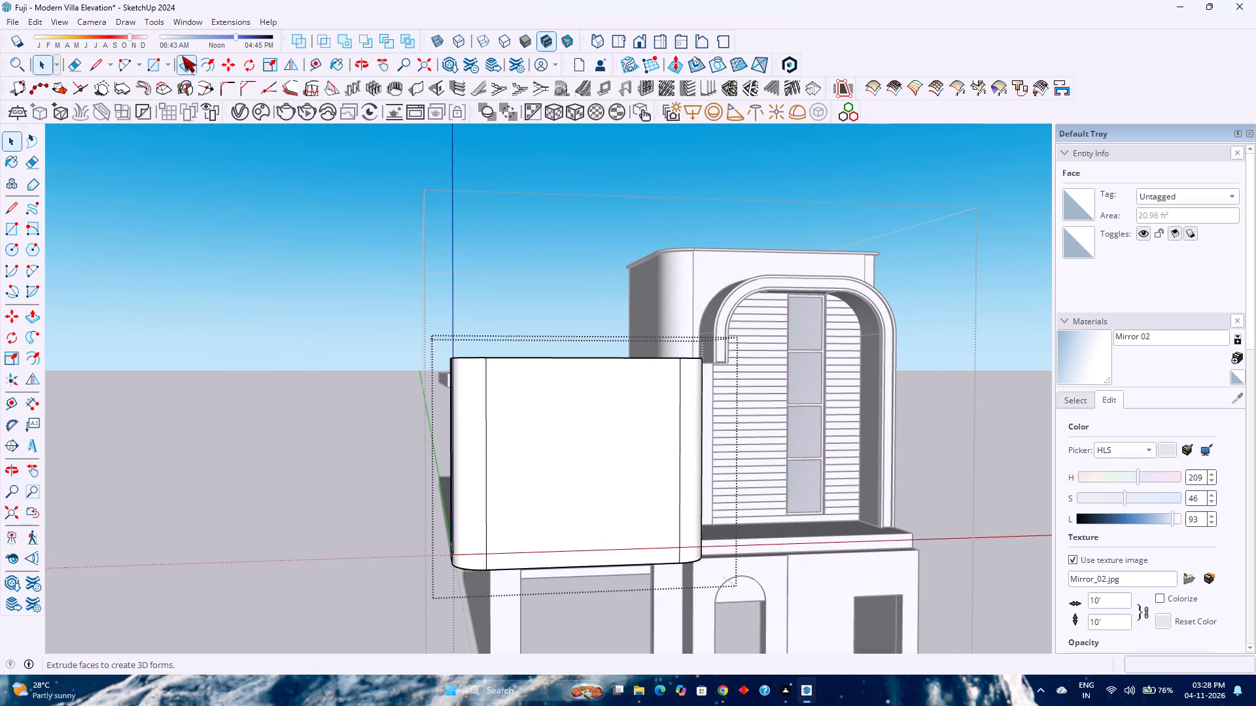
middle_click_drag(314, 171, 536, 225)
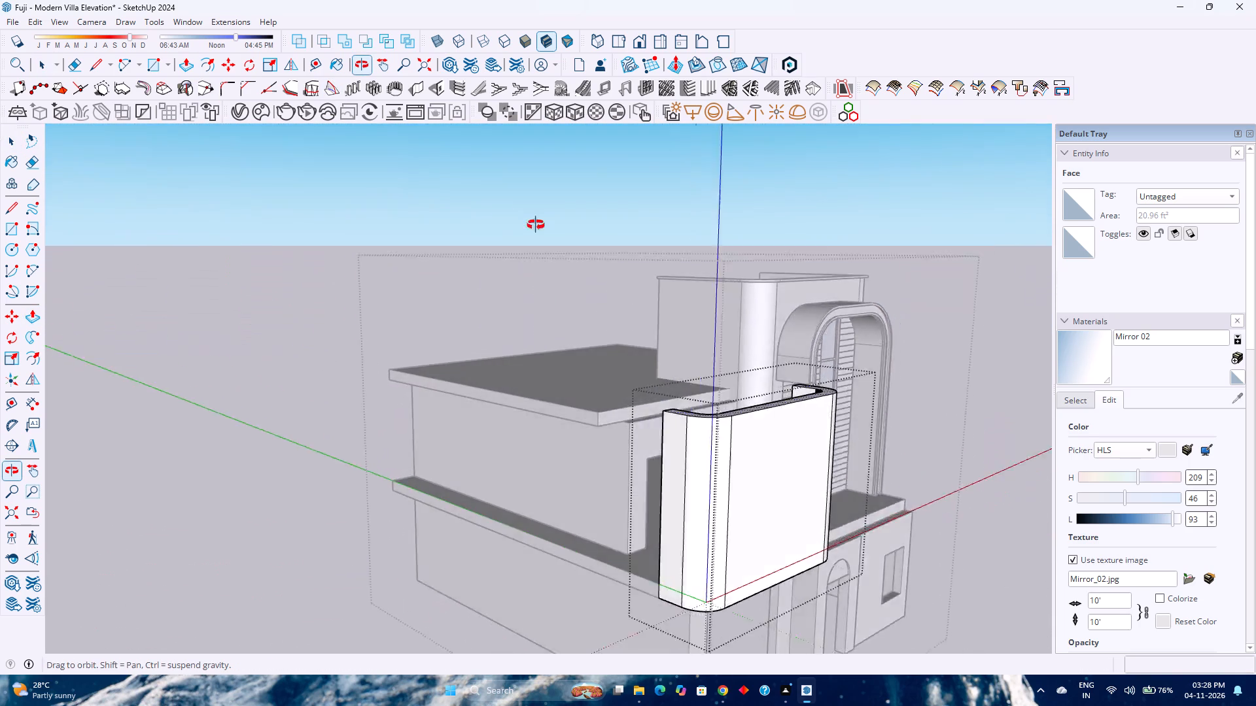
middle_click_drag(536, 225, 597, 231)
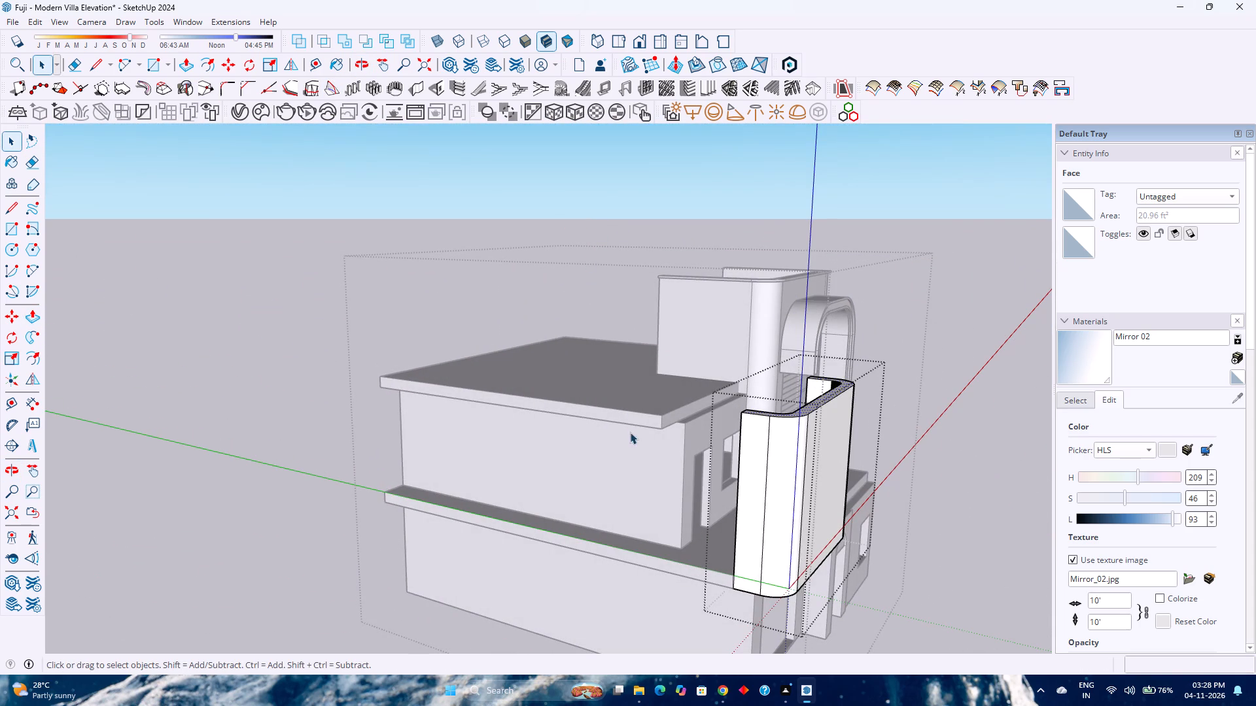
scroll(690, 492, "down", 2)
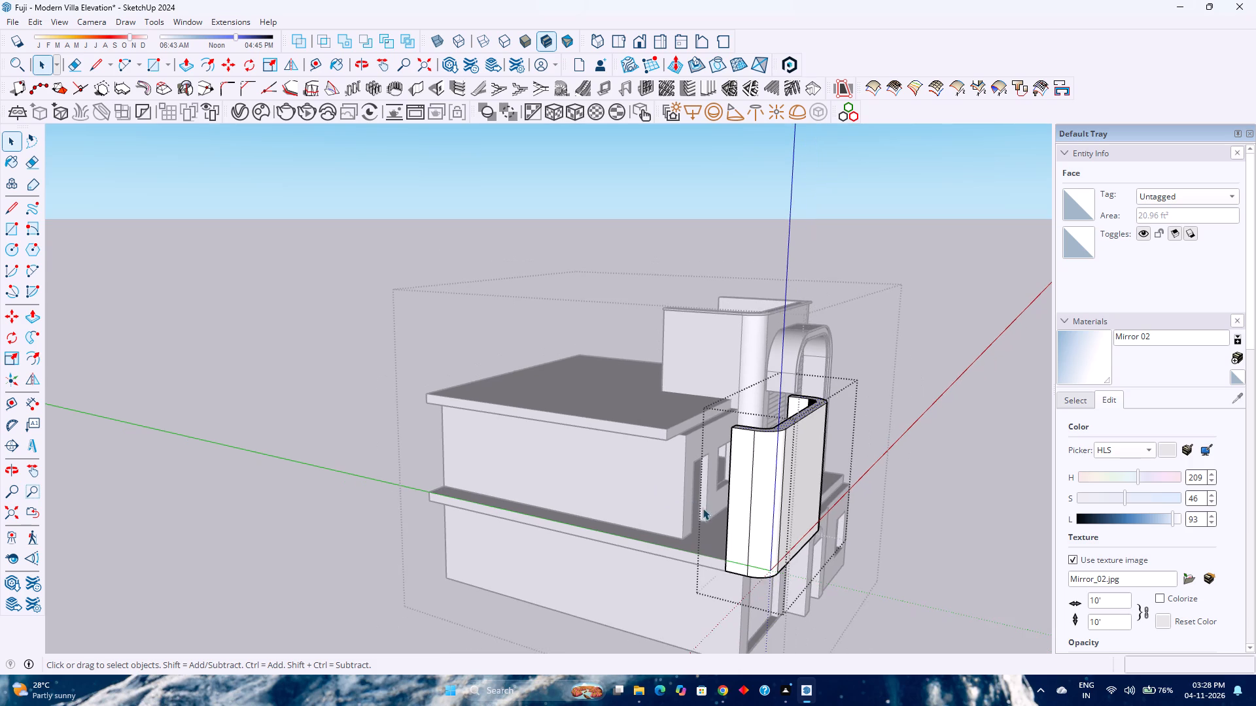
middle_click_drag(725, 515, 527, 511)
scroll(527, 511, "down", 2)
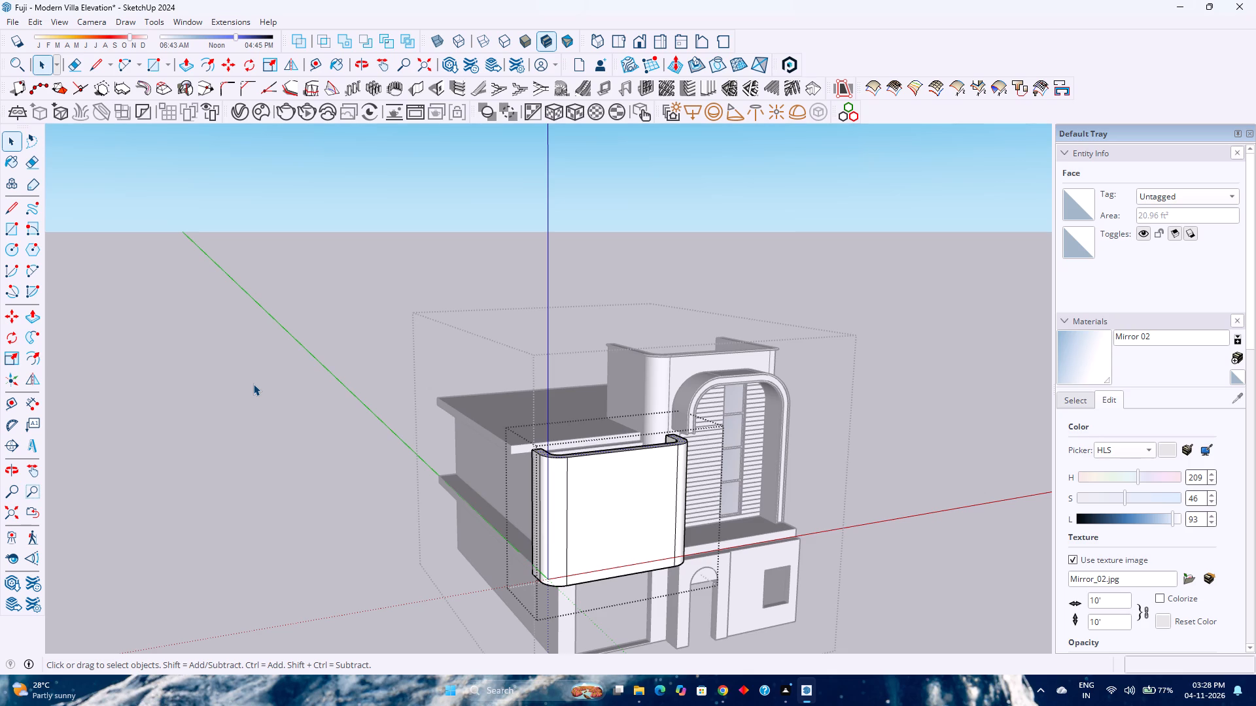
middle_click_drag(595, 549, 580, 538)
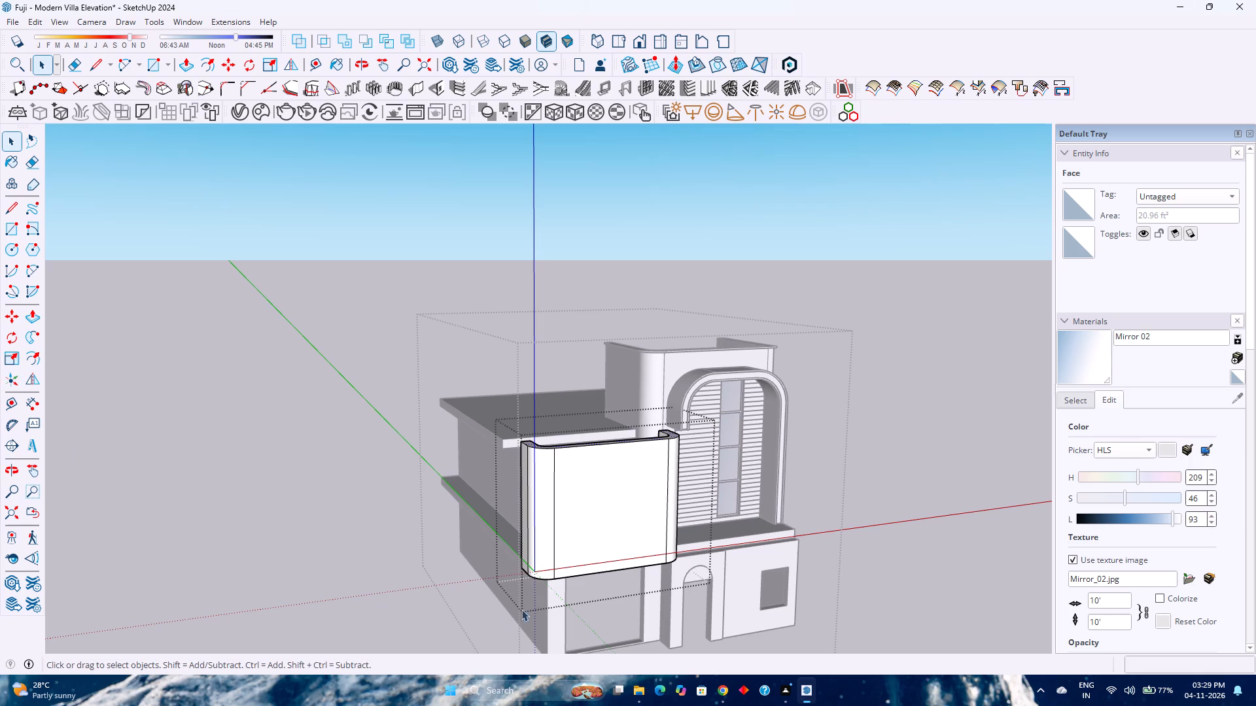
scroll(604, 536, "up", 3)
middle_click_drag(629, 548, 589, 538)
middle_click(586, 537)
middle_click(586, 537)
middle_click(586, 537)
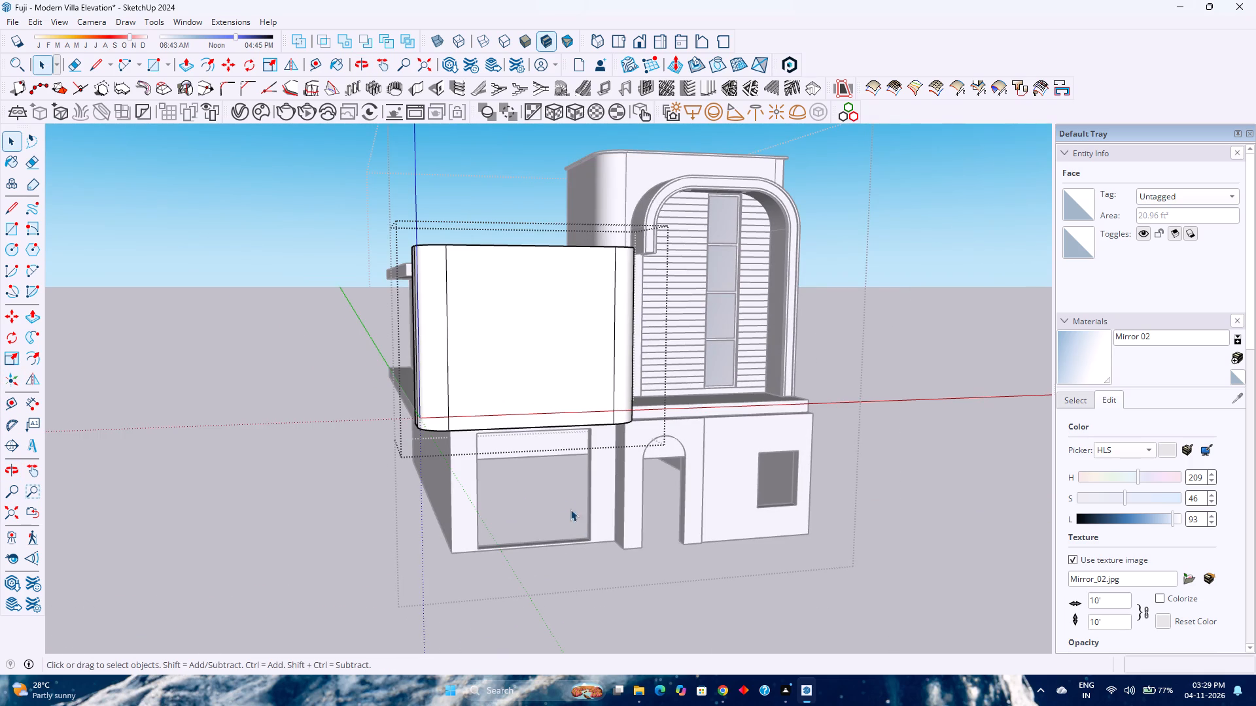
Add horizontal guides on the front wall 2' above its bottom edge and 2'6" below its top edge.
left_click(321, 65)
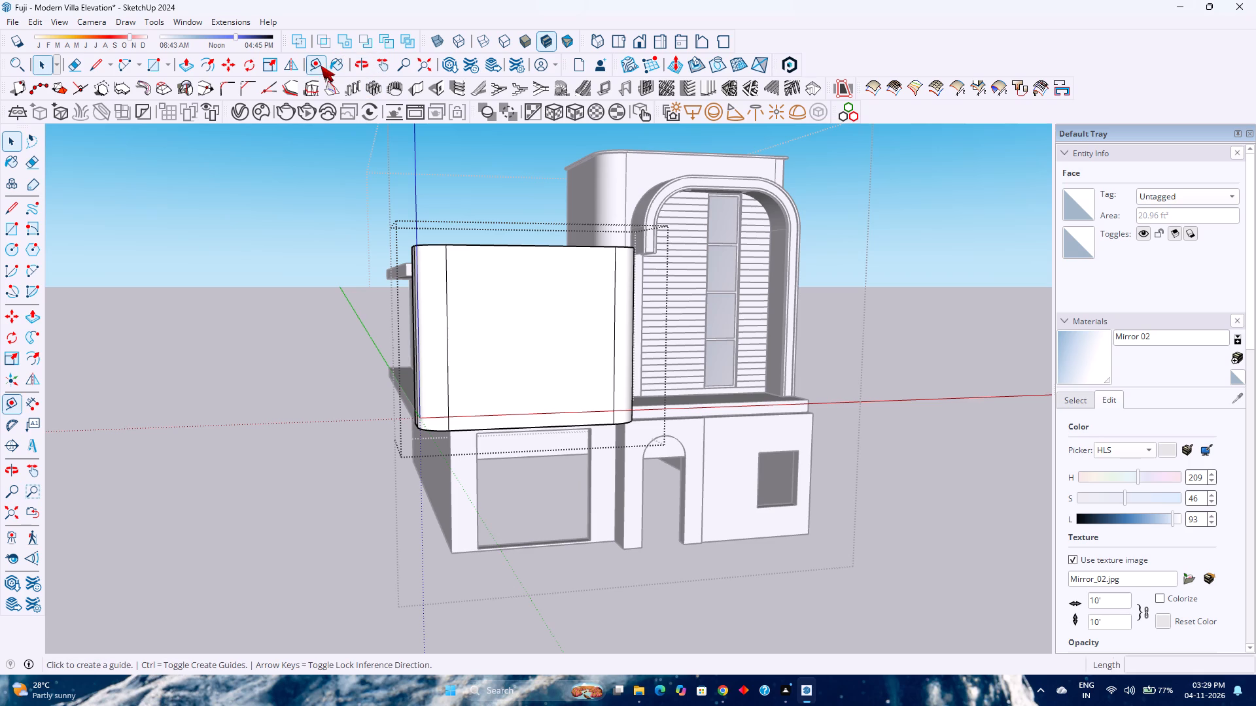
left_click(528, 426)
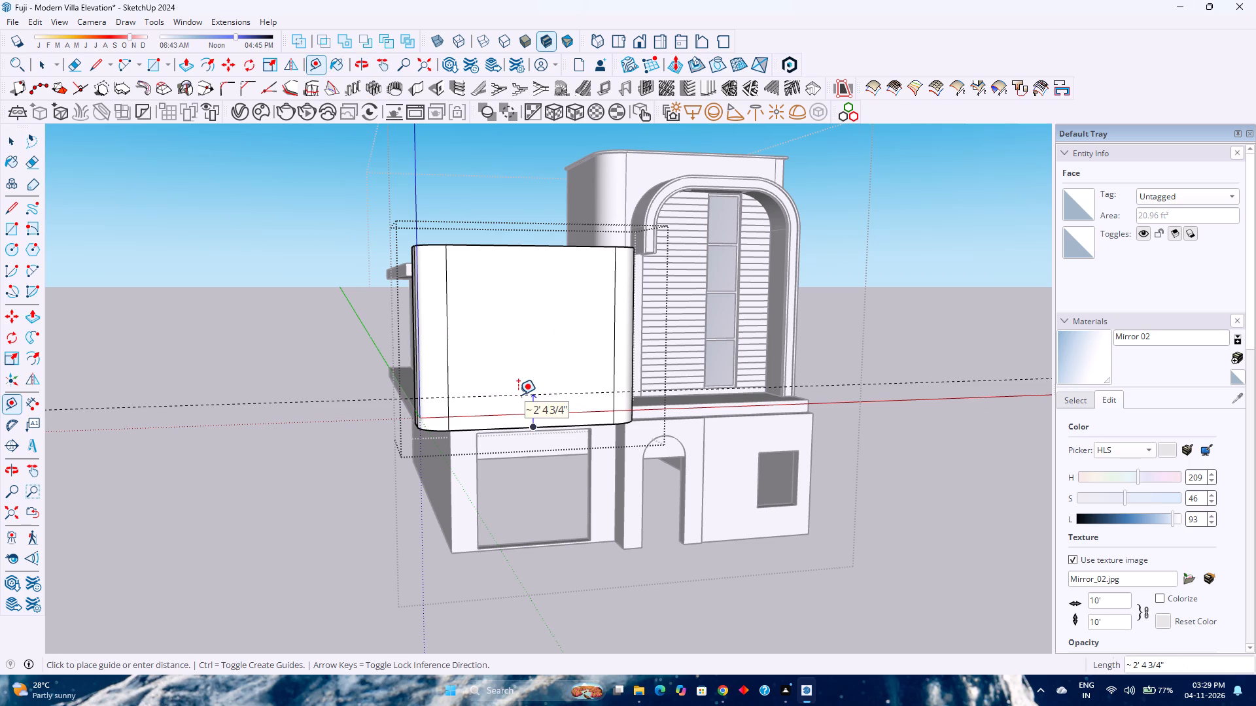
type("2'")
key("Return")
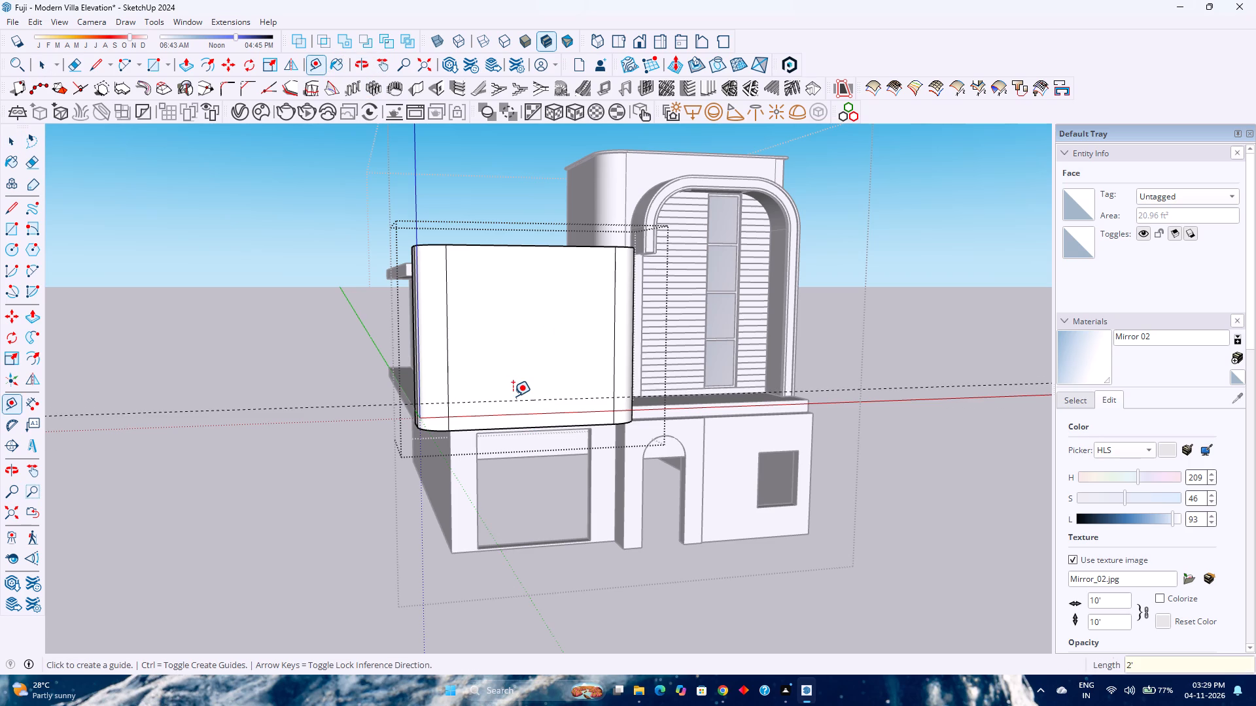
left_click(514, 247)
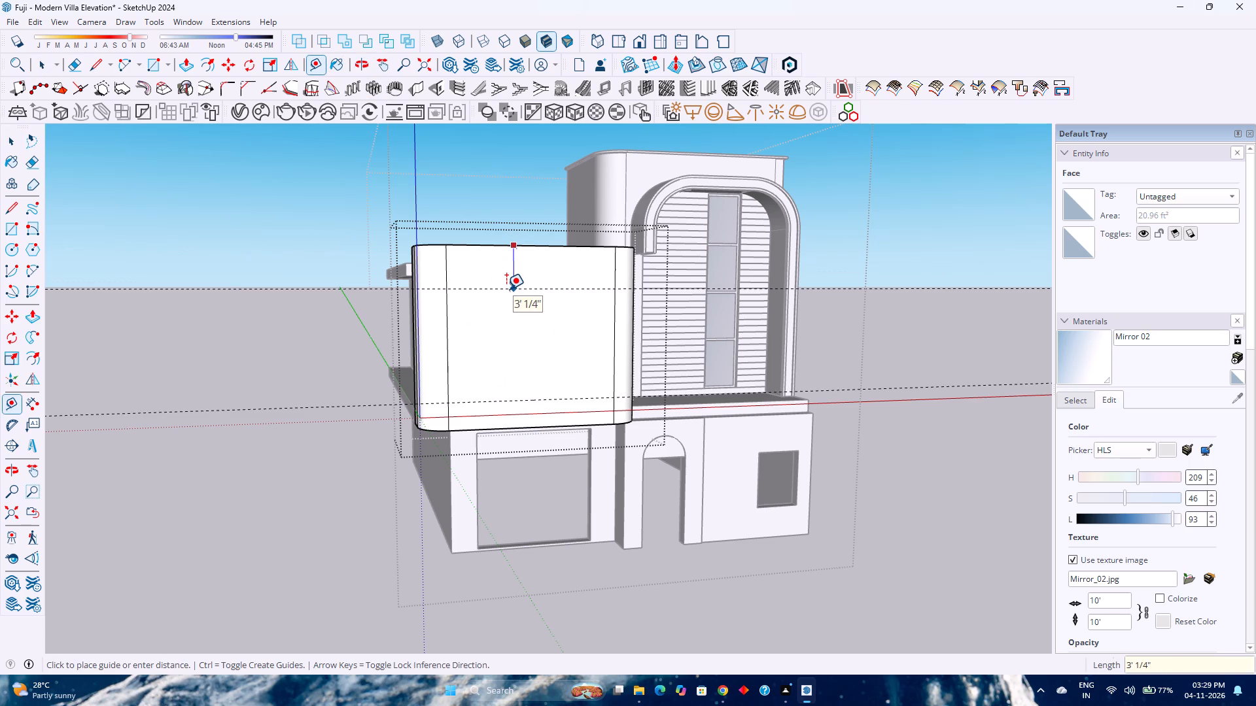
type("2'")
key("Return")
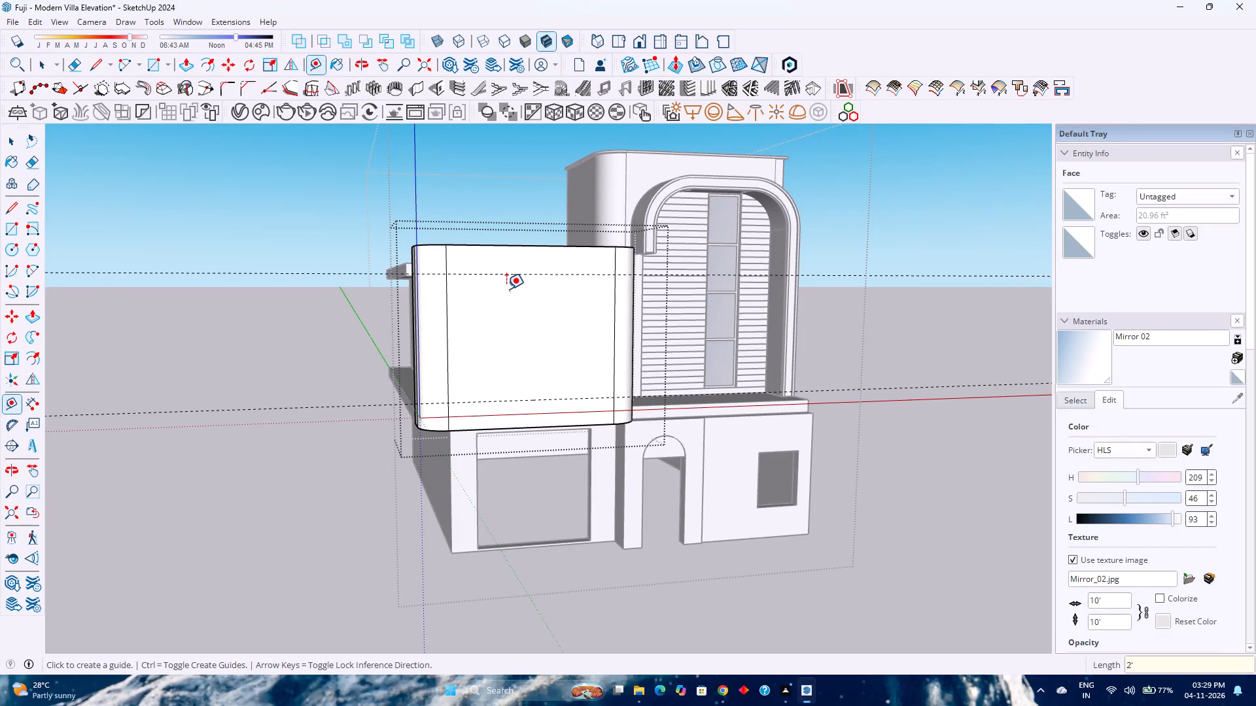
type("2'6\"")
key("Return")
type("3'")
key("Return")
type("2'6\"")
key("Return")
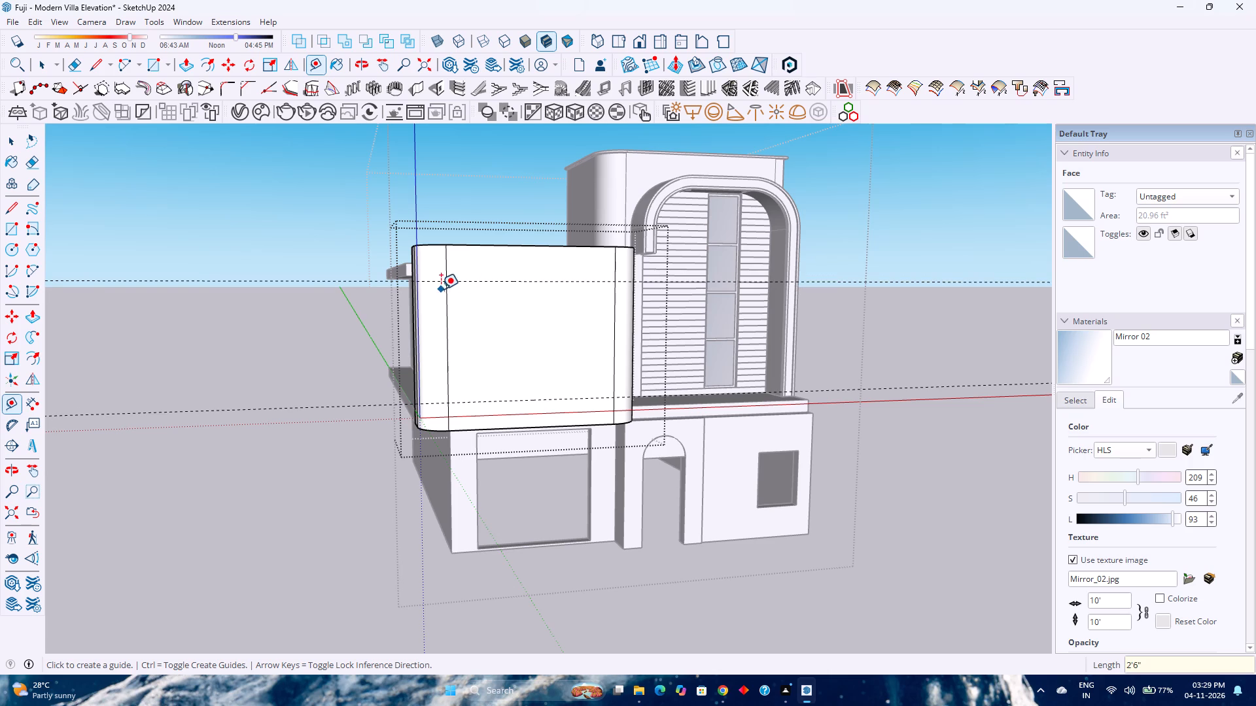
Add a vertical guide on the front wall 2' inward from the right corner's seam line.
scroll(497, 331, "up", 3)
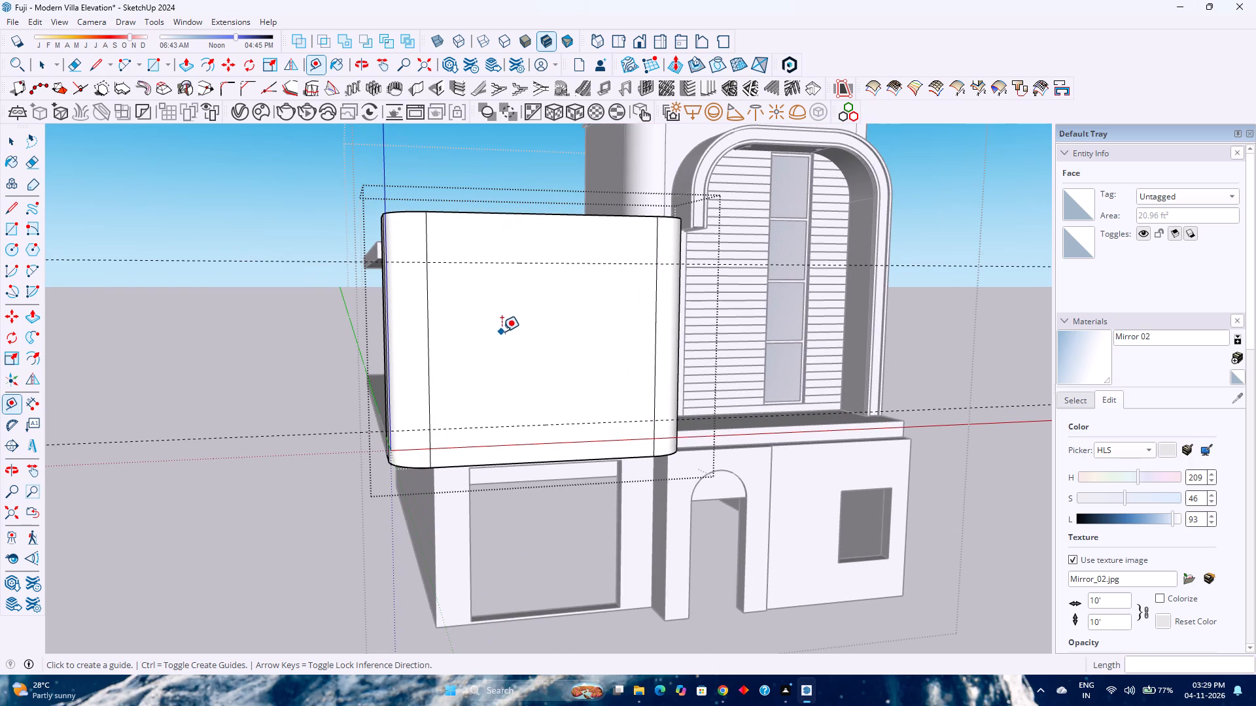
left_click(658, 289)
type("2'")
key("Return")
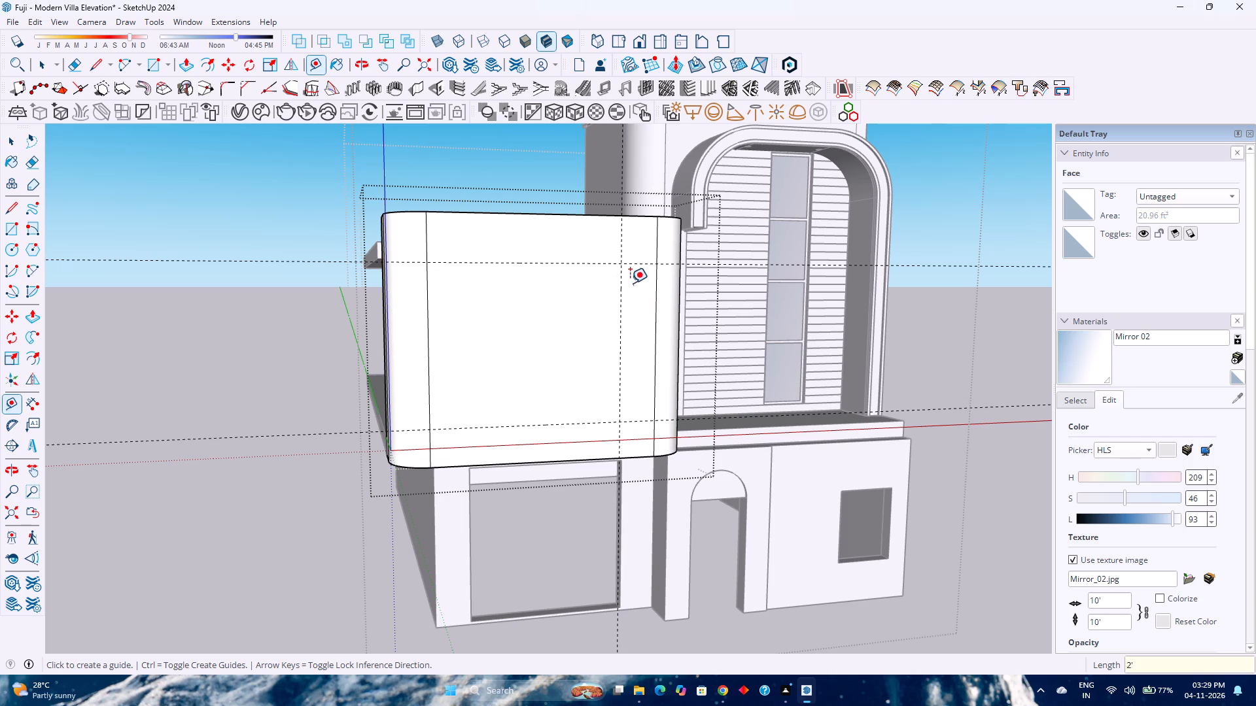
Add two inner horizontal guides on the front wall, 2' below the upper guide and 2' above the lower guide.
left_click(549, 265)
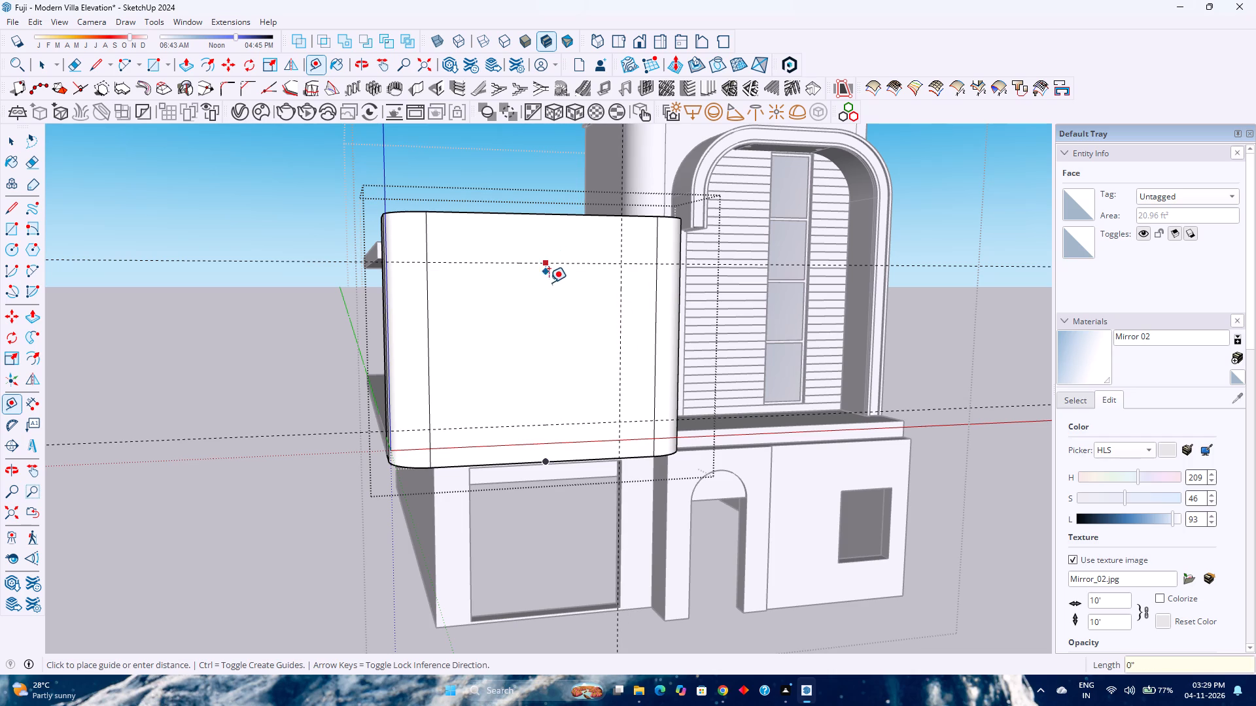
key("Escape")
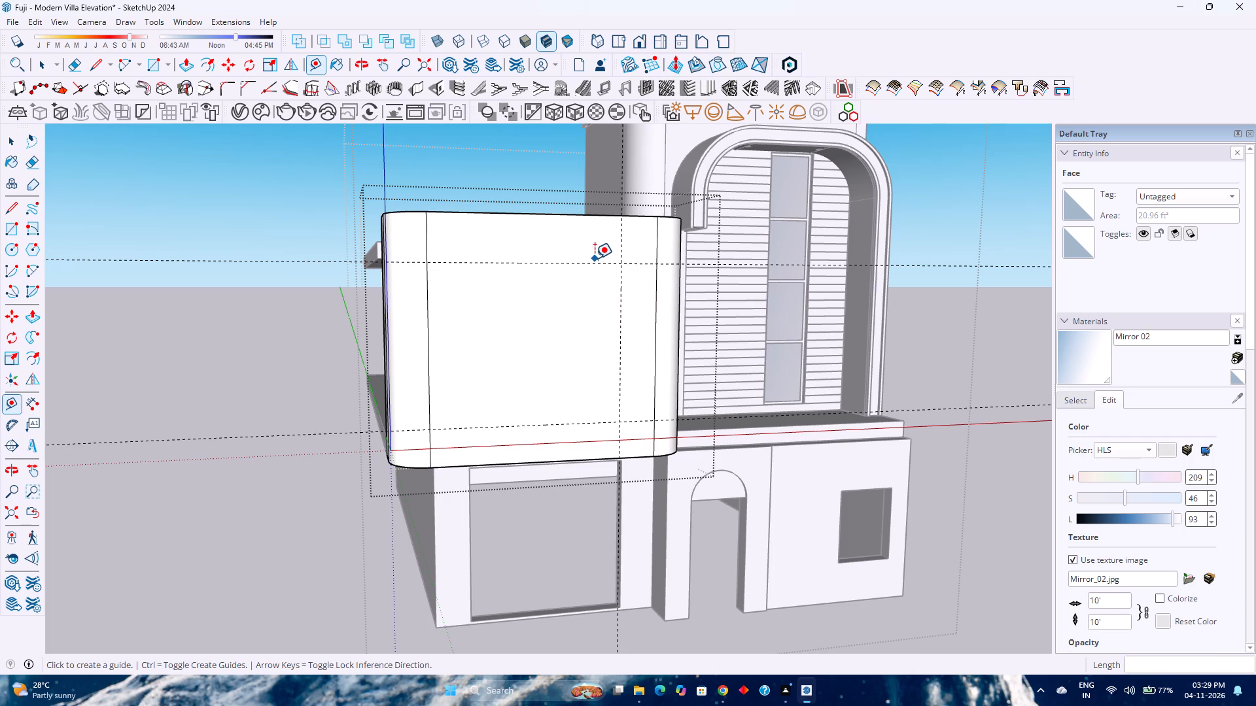
left_click(595, 263)
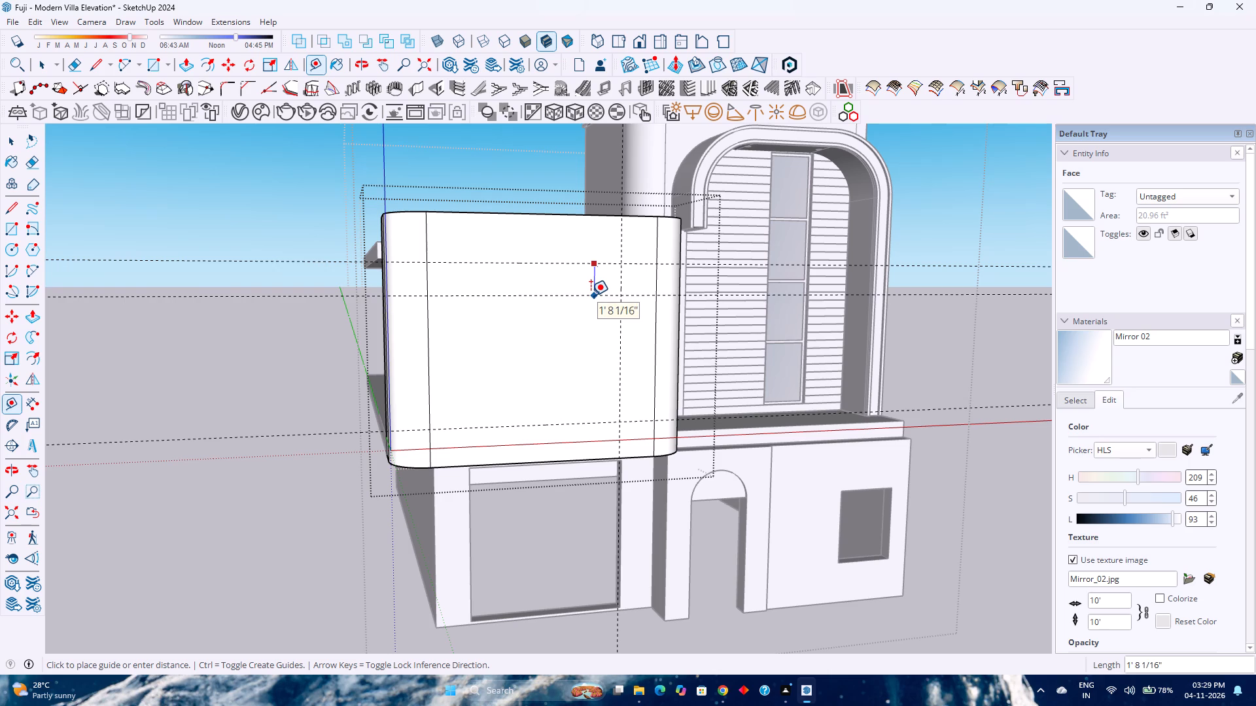
key("2")
key("Return")
type("32")
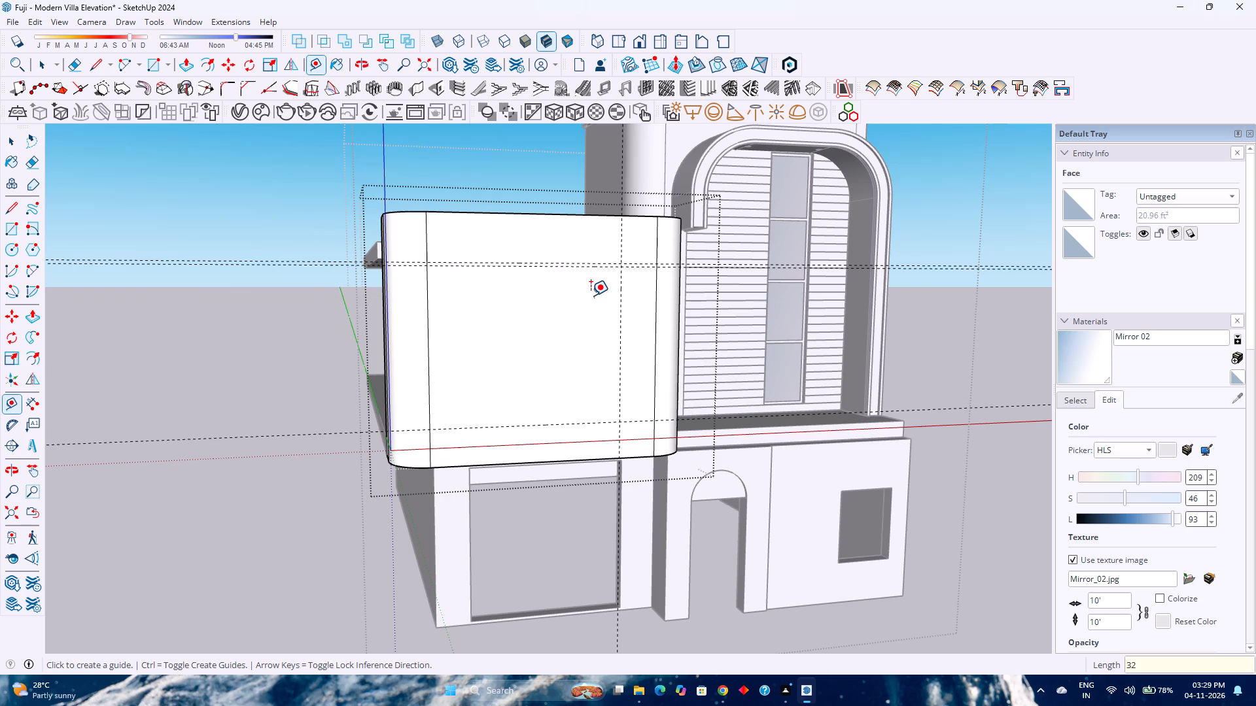
key("BackSpace")
key("BackSpace")
type("2'")
key("Return")
left_click(571, 424)
type("2'")
key("Return")
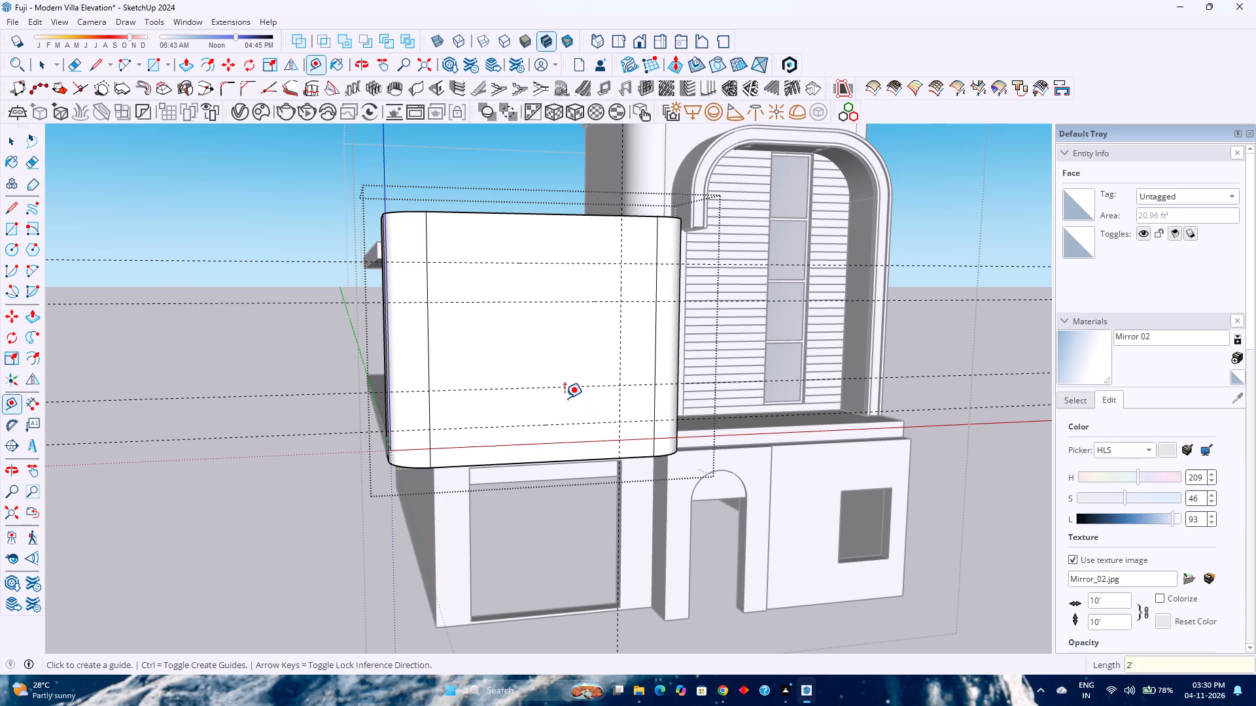
Push the top face of the U-shaped front wall back down 11'.
key("l")
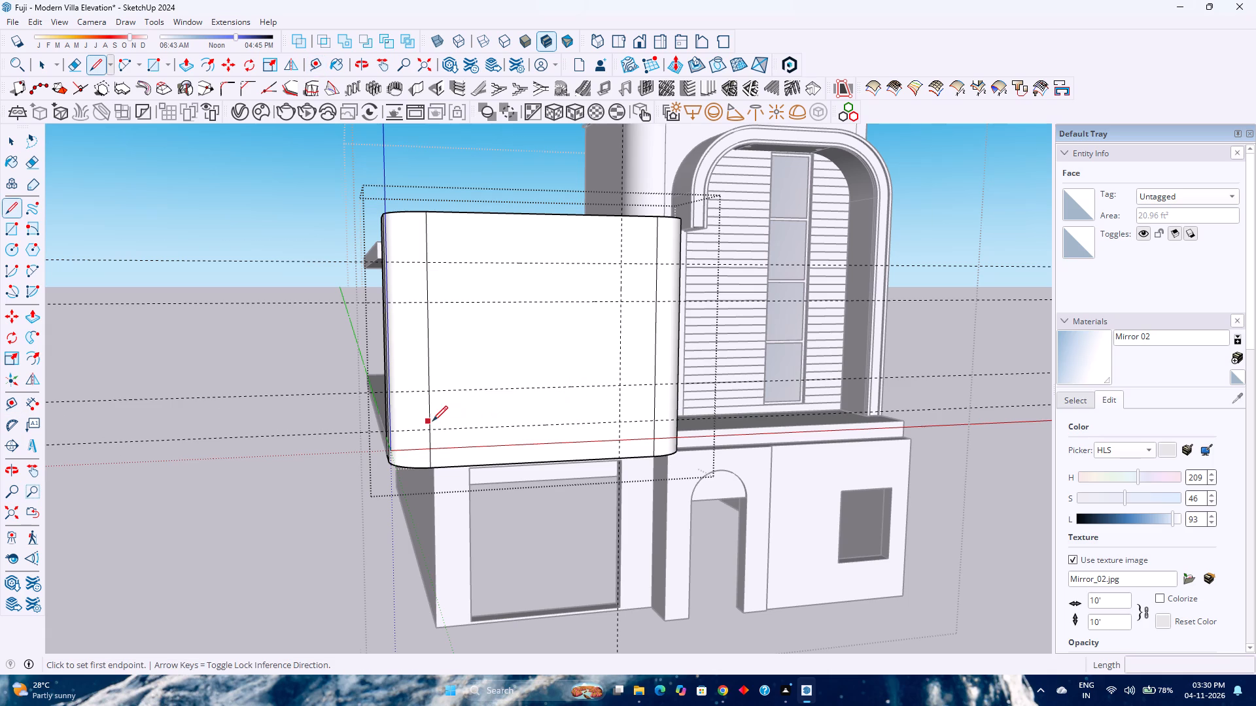
scroll(432, 421, "up", 3)
middle_click_drag(432, 421, 658, 511)
middle_click(658, 511)
scroll(455, 468, "up", 3)
middle_click_drag(455, 465, 351, 469)
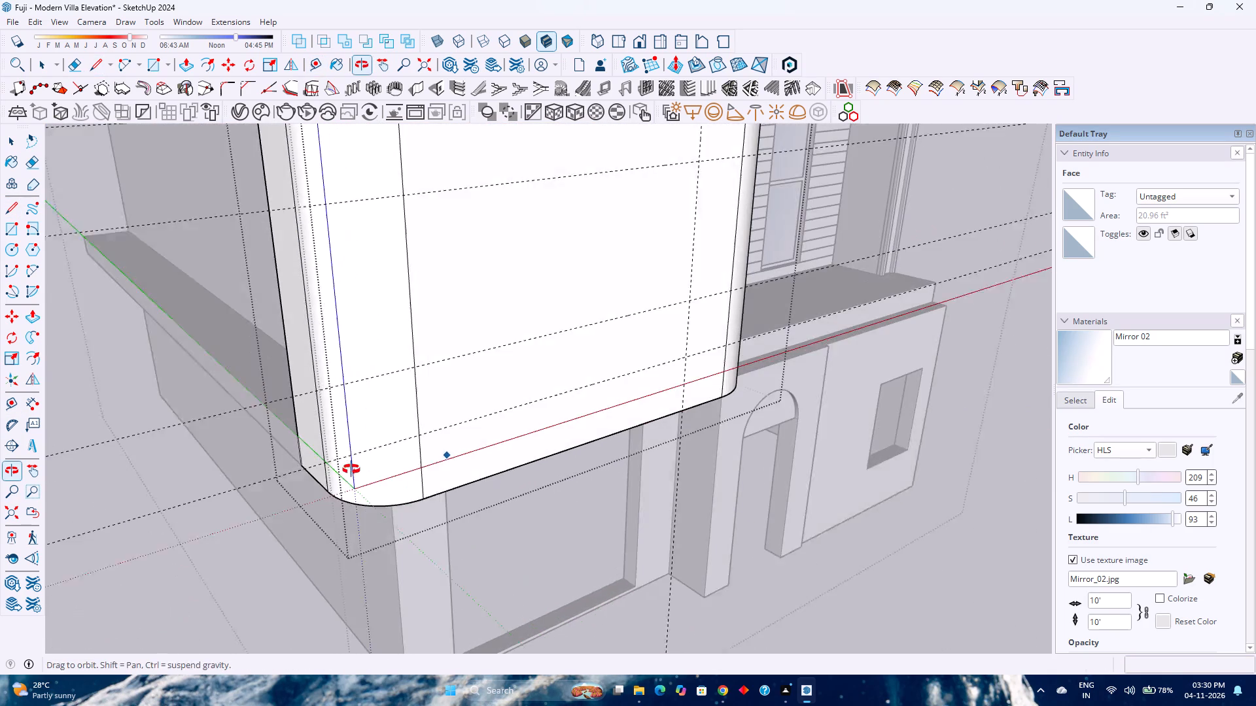
middle_click_drag(351, 469, 351, 469)
middle_click(351, 469)
scroll(387, 448, "down", 6)
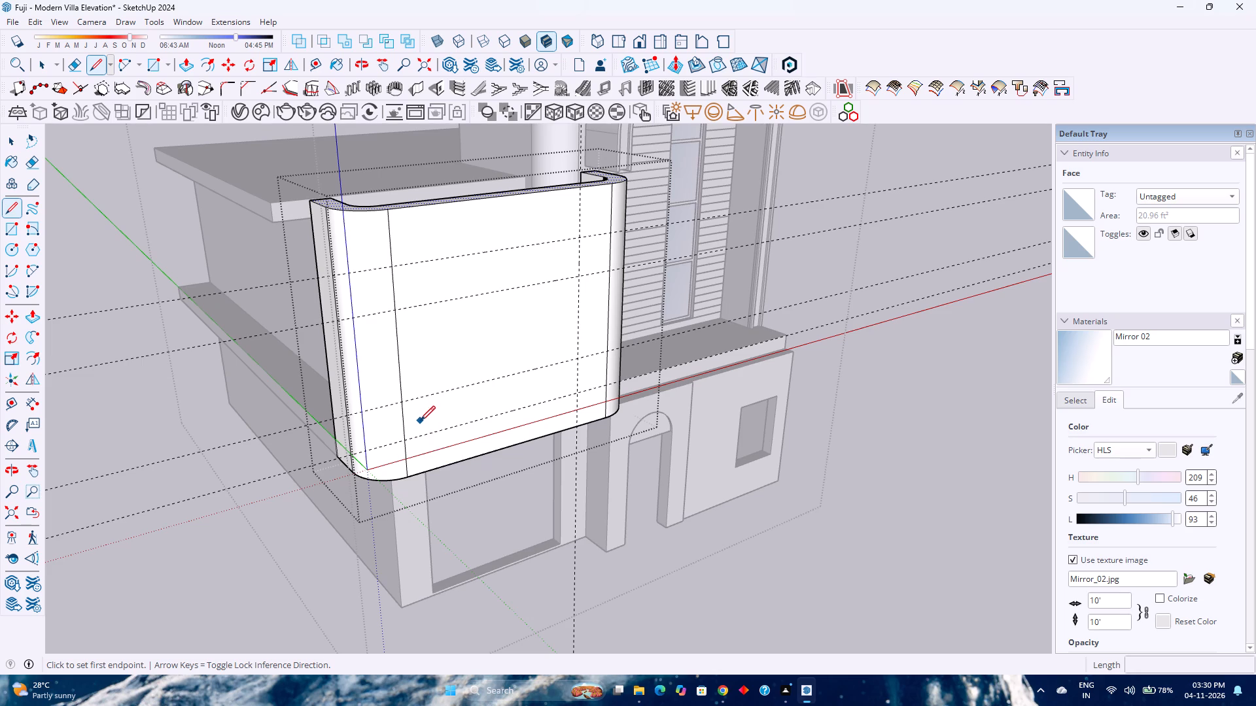
key("p")
left_click(415, 206)
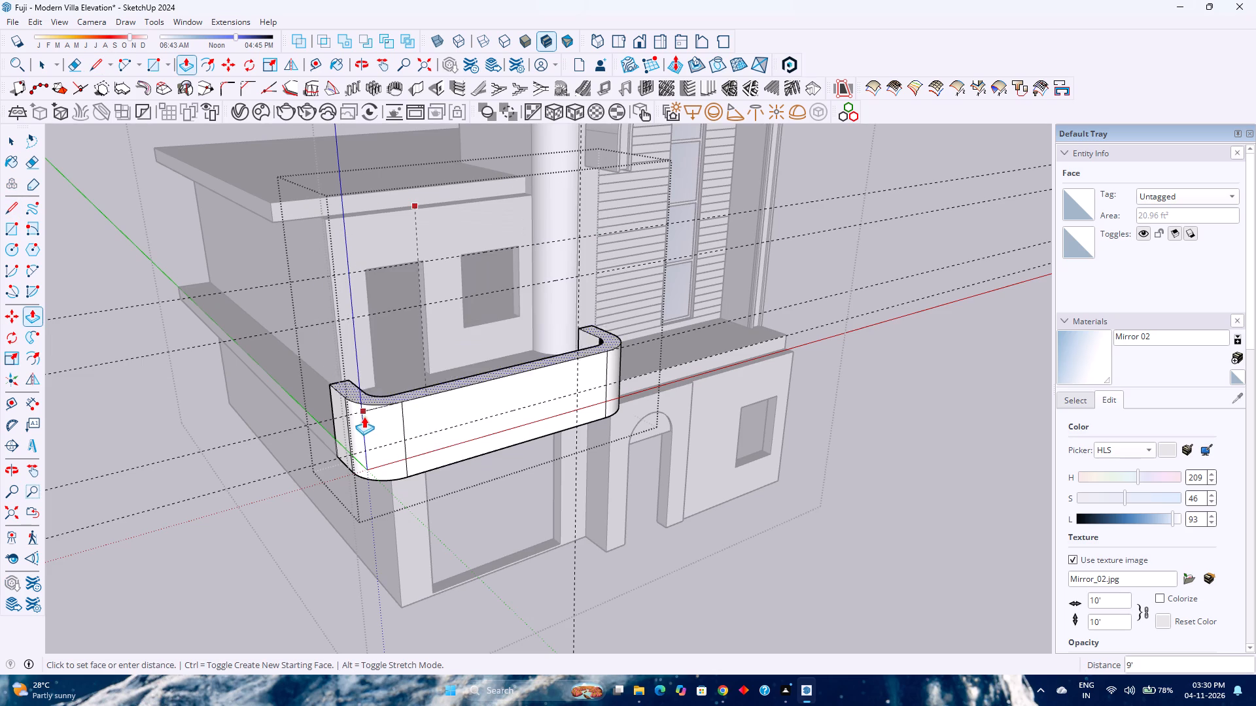
left_click(396, 441)
Examine the low rounded front border and the guides against the upper floor from the front, side and above.
middle_click_drag(455, 447, 364, 380)
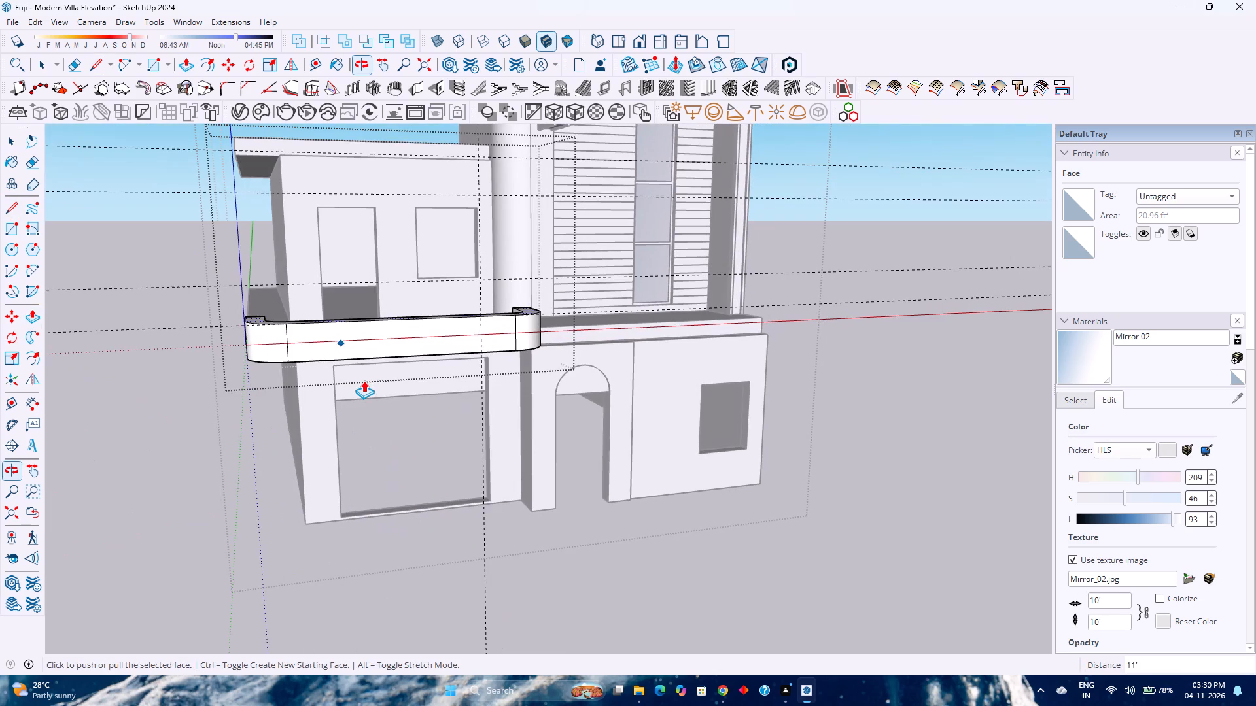
middle_click_drag(425, 356, 499, 473, "shift")
middle_click(499, 473)
middle_click_drag(503, 476, 484, 469)
middle_click(483, 469)
middle_click_drag(394, 444, 561, 500)
key("space")
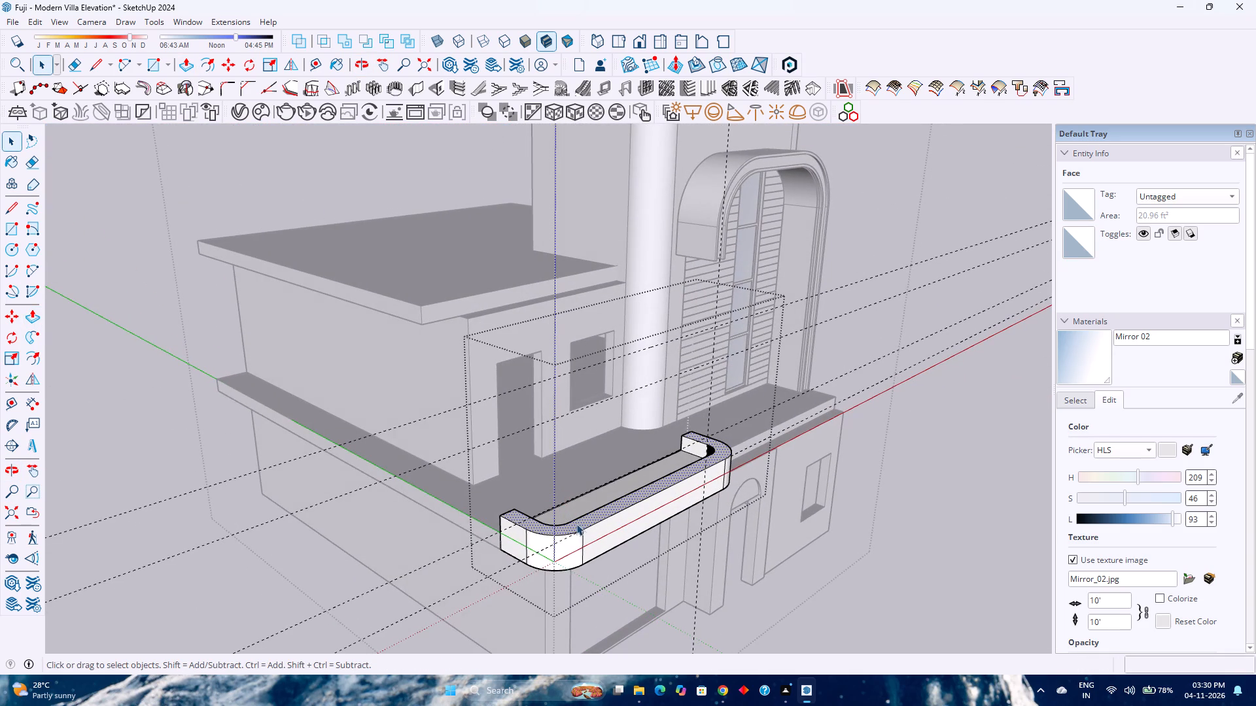
left_click(582, 528)
left_click(584, 529)
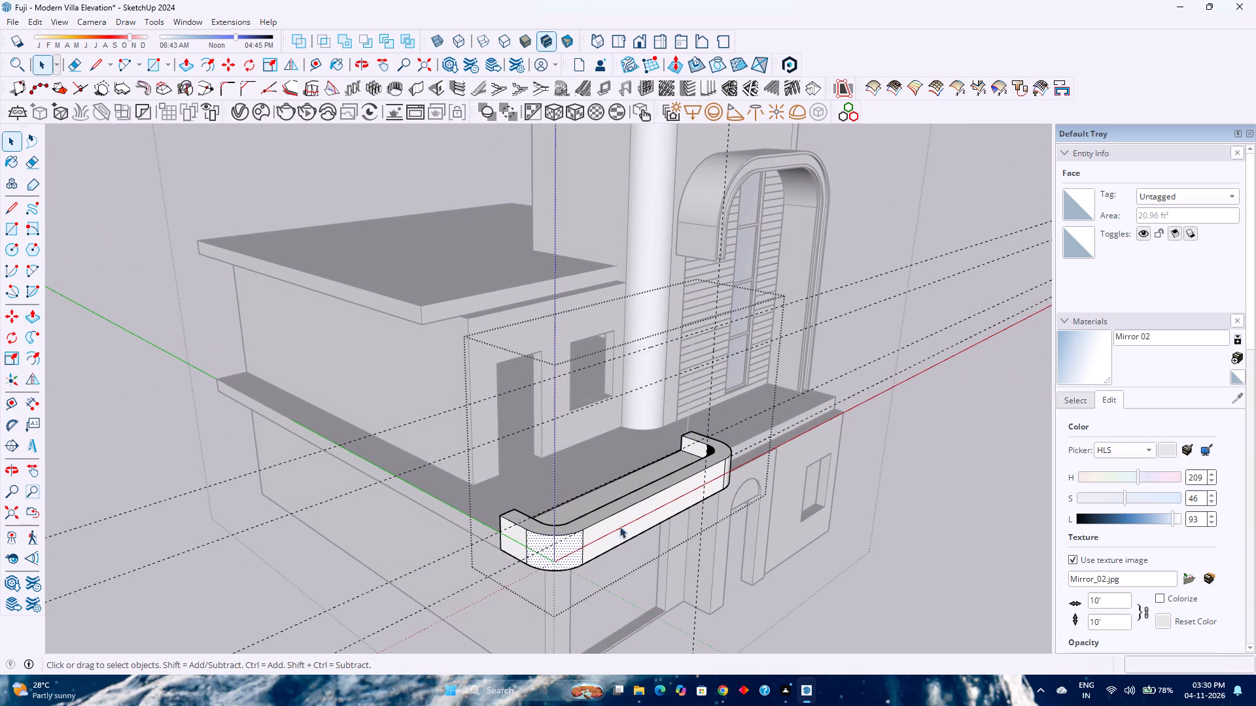
middle_click_drag(638, 527, 322, 542)
middle_click(322, 542)
middle_click_drag(468, 499, 529, 534, "shift")
middle_click_drag(446, 500, 501, 518)
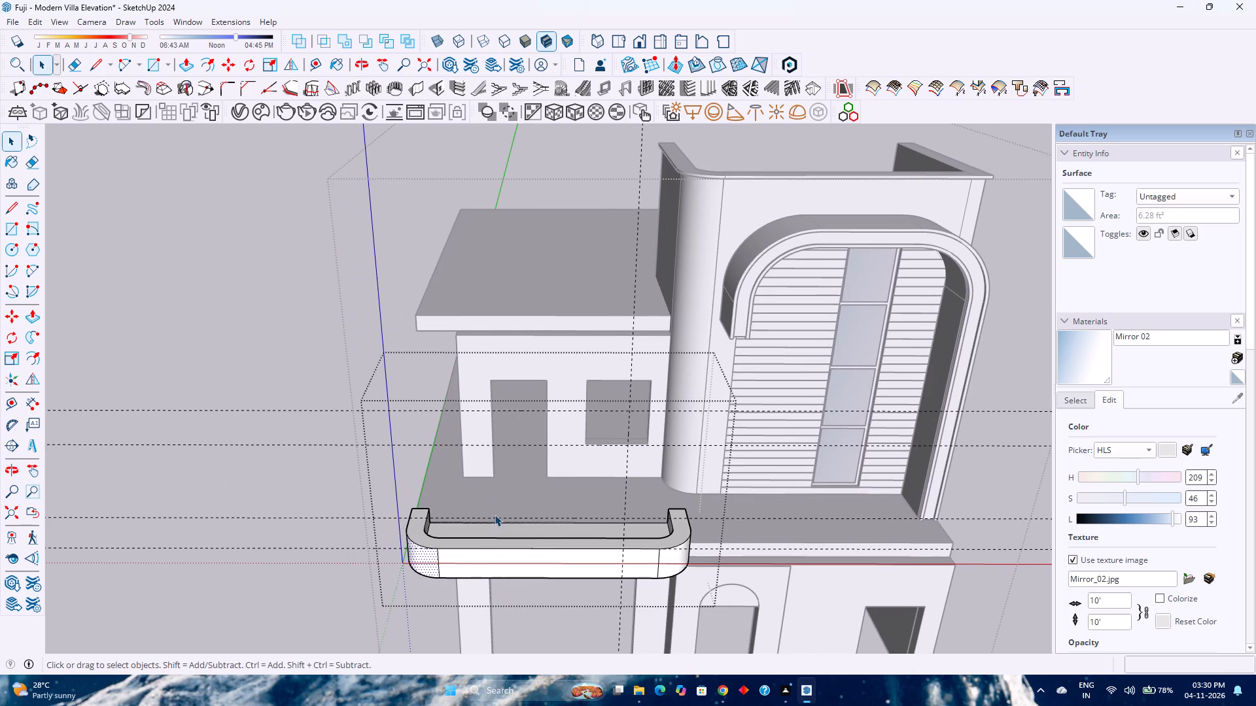
middle_click_drag(495, 514, 459, 459)
middle_click(459, 459)
scroll(456, 450, "down", 3)
middle_click_drag(456, 450, 488, 497, "shift")
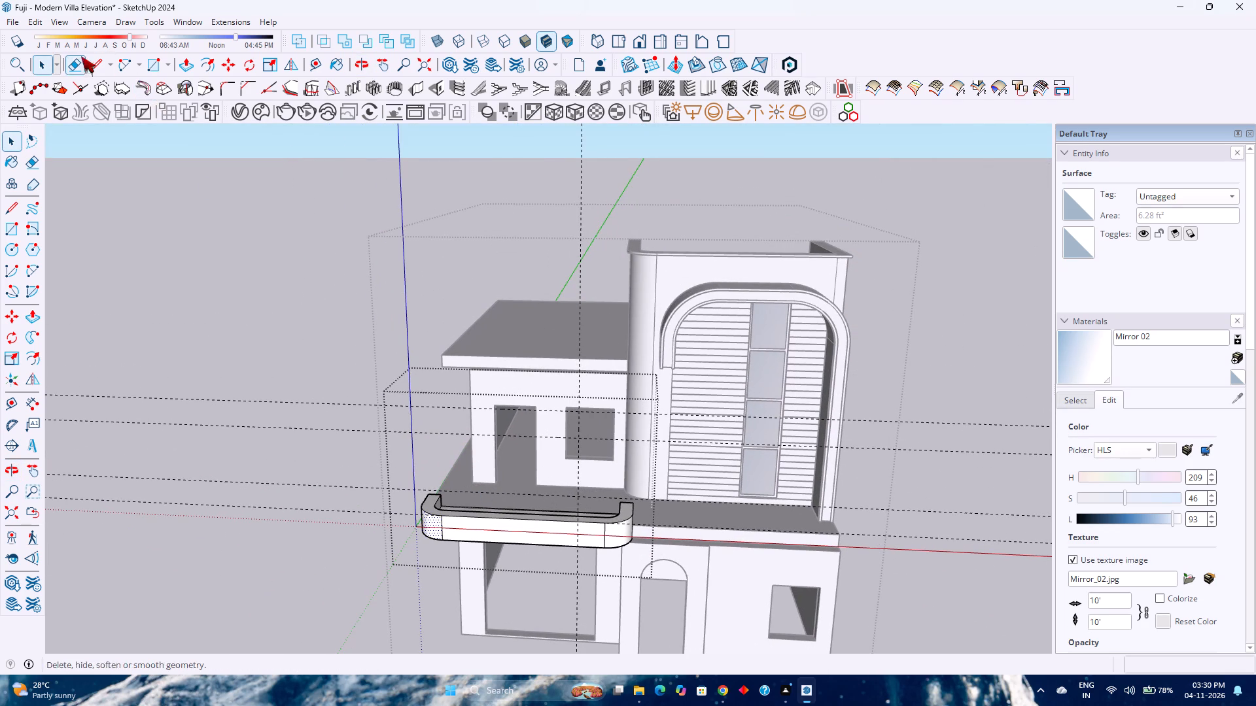
Offset a vertical guide about 10'3" from the existing one to the border's left corner seam.
left_click(96, 65)
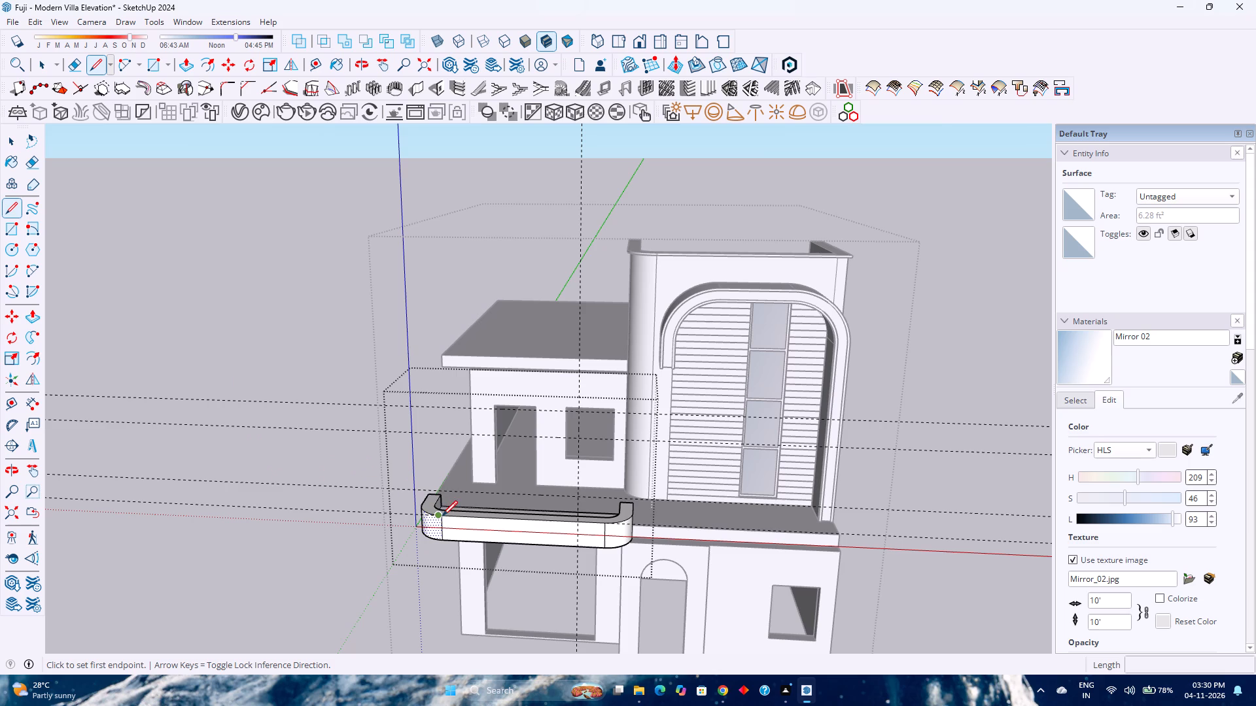
left_click(315, 66)
left_click(580, 460)
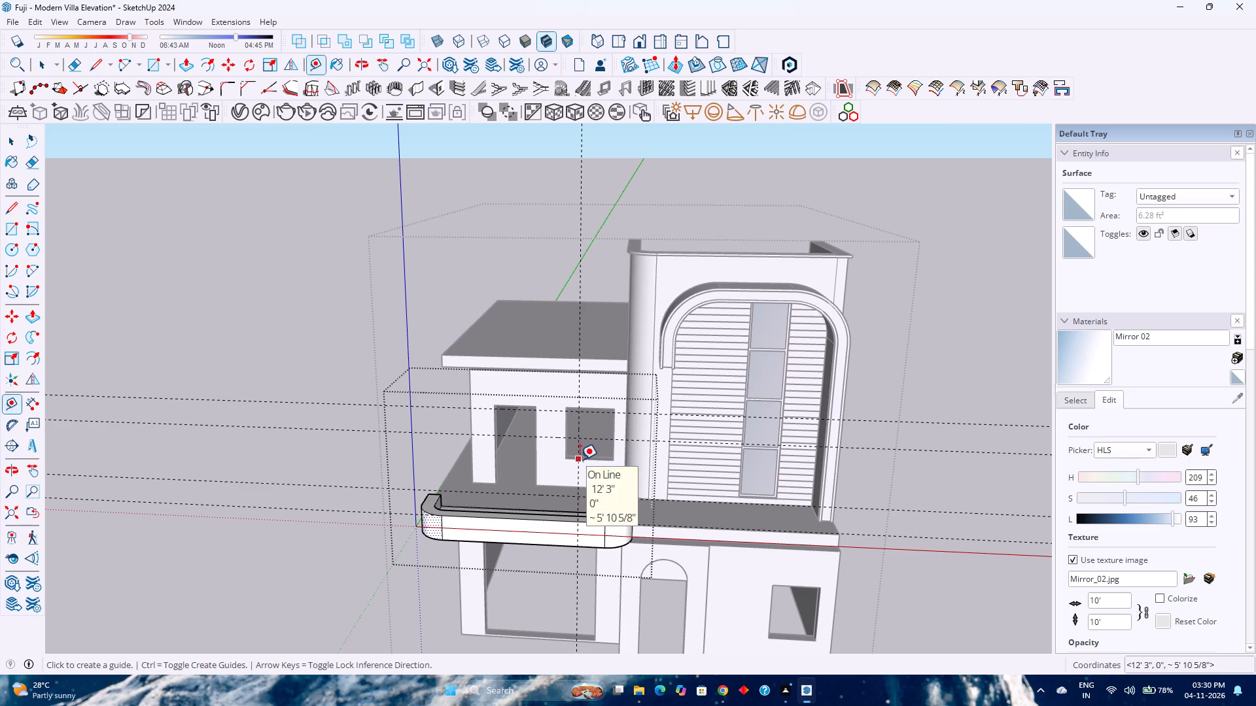
left_click(440, 515)
Add a vertical guide 2' outward from the left vertical guide, along the red axis.
middle_click_drag(440, 515, 498, 559)
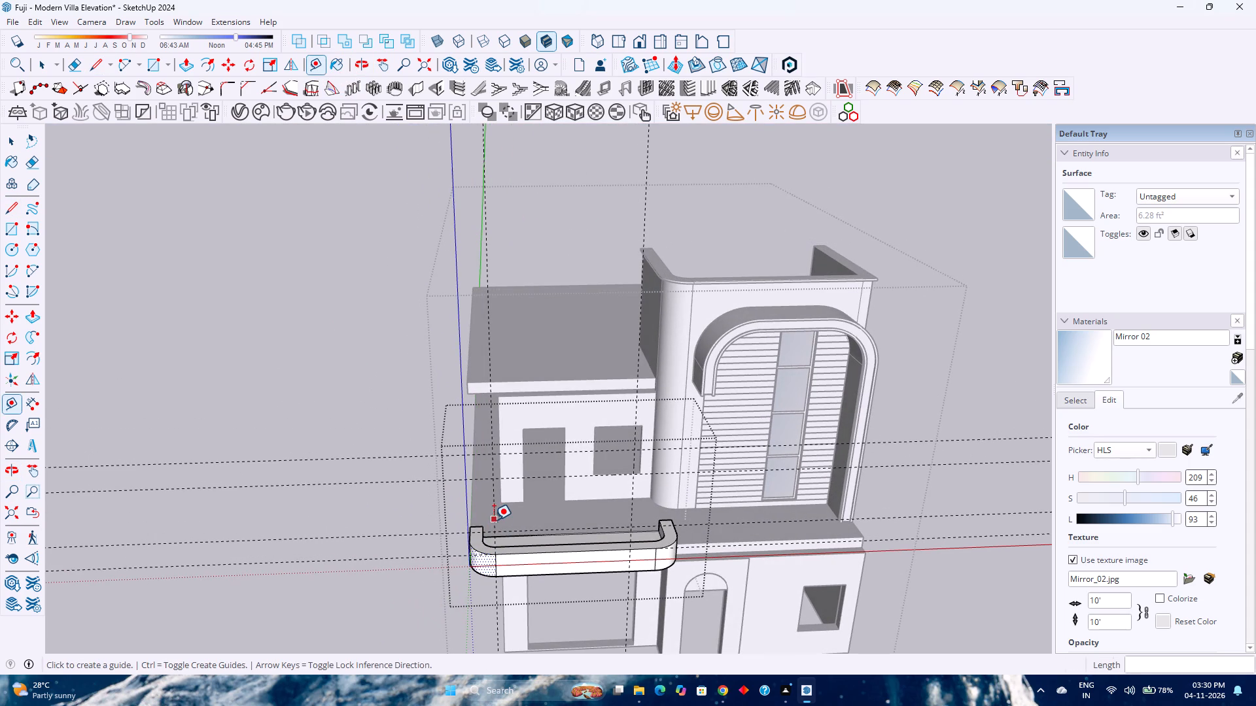
left_click(494, 520)
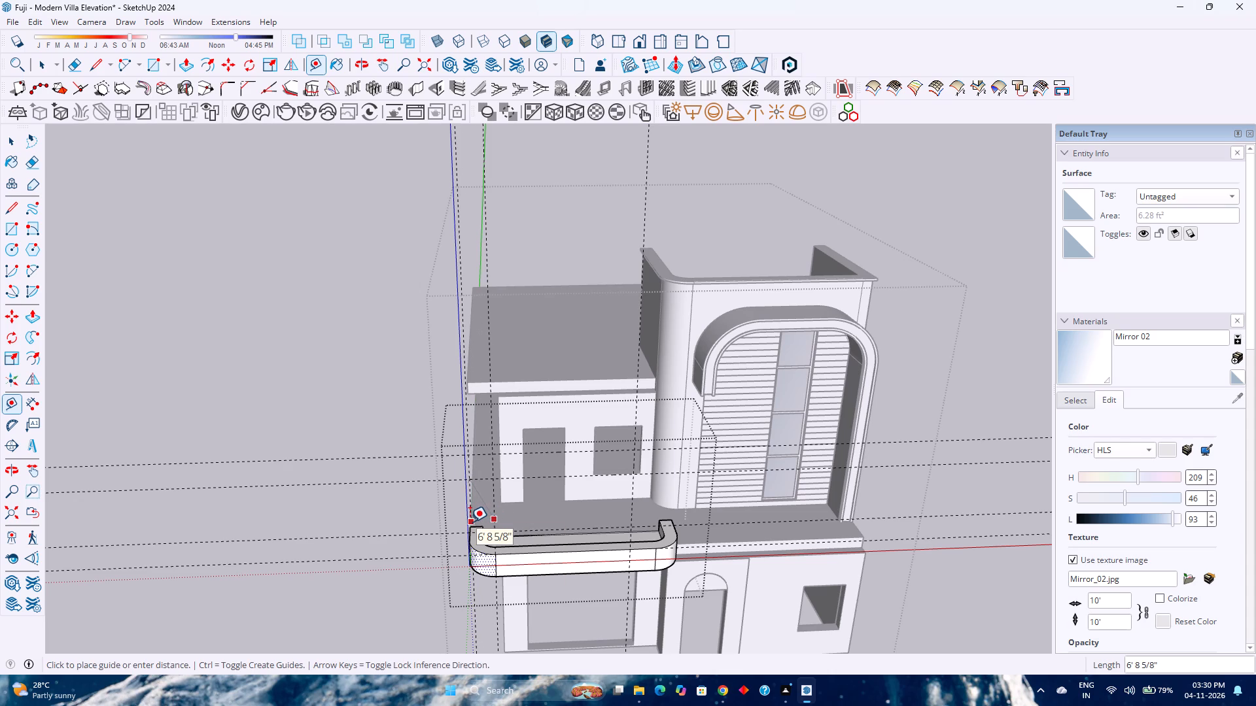
key("Right")
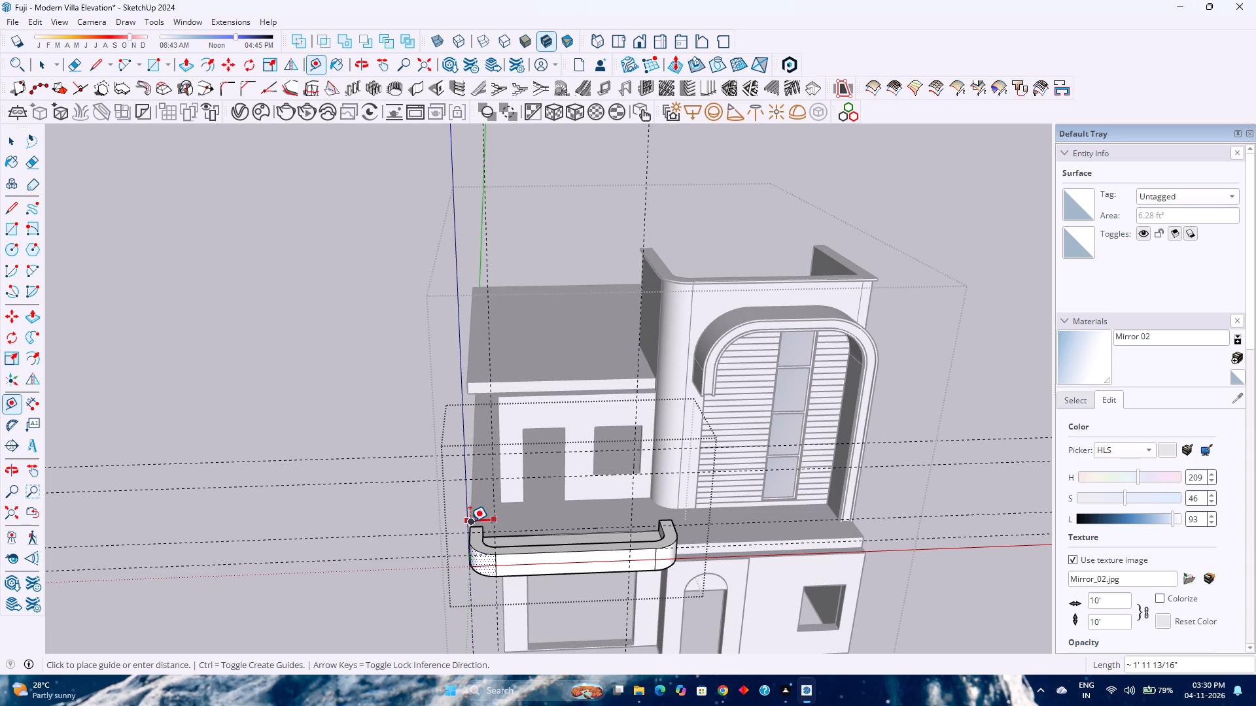
key("2")
key("apostrophe")
key("Return")
Add a vertical guide 2' outward from the right vertical guide, along the red axis.
scroll(488, 547, "up", 1)
middle_click_drag(488, 547, 490, 548)
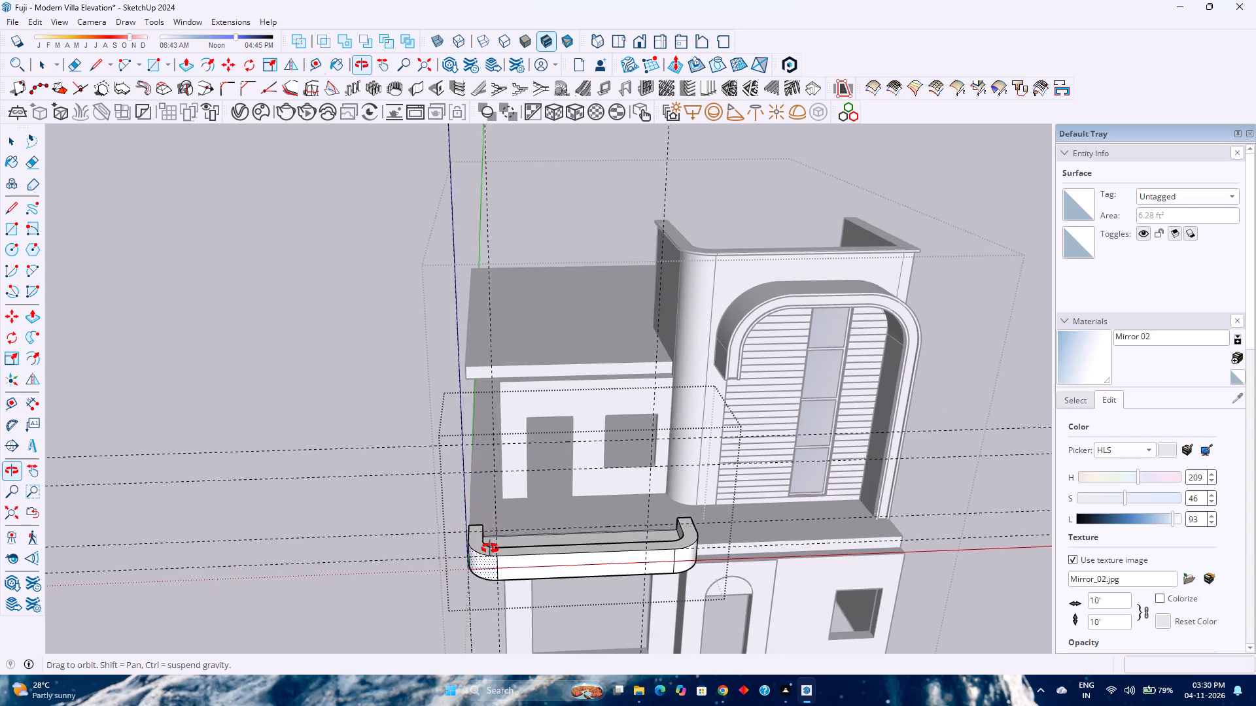
middle_click_drag(490, 548, 354, 592)
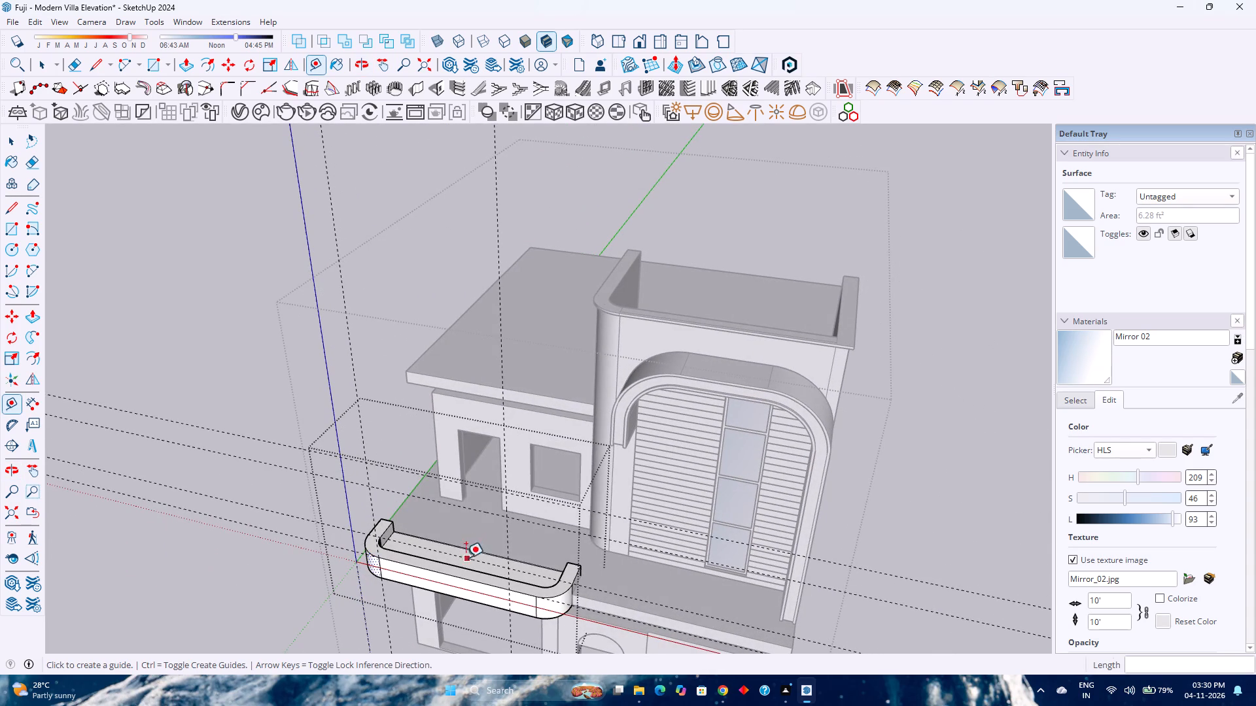
middle_click_drag(463, 567, 557, 465)
middle_click(557, 465)
middle_click(557, 465)
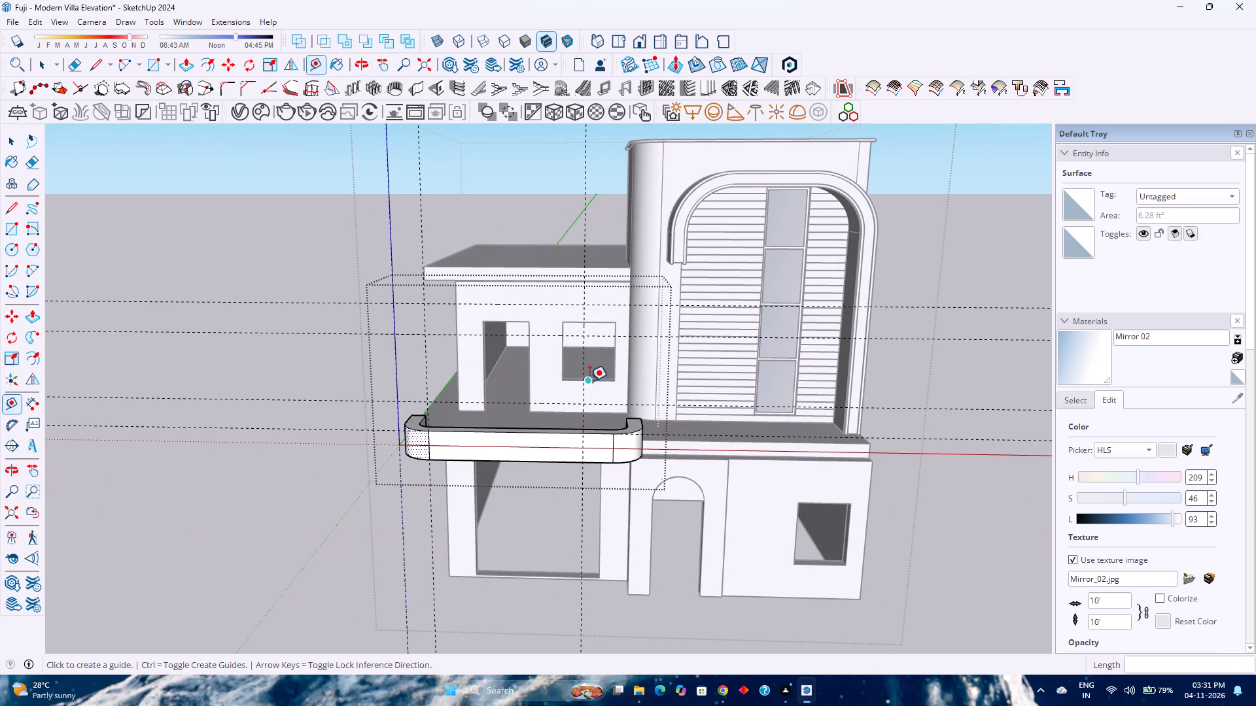
left_click(585, 397)
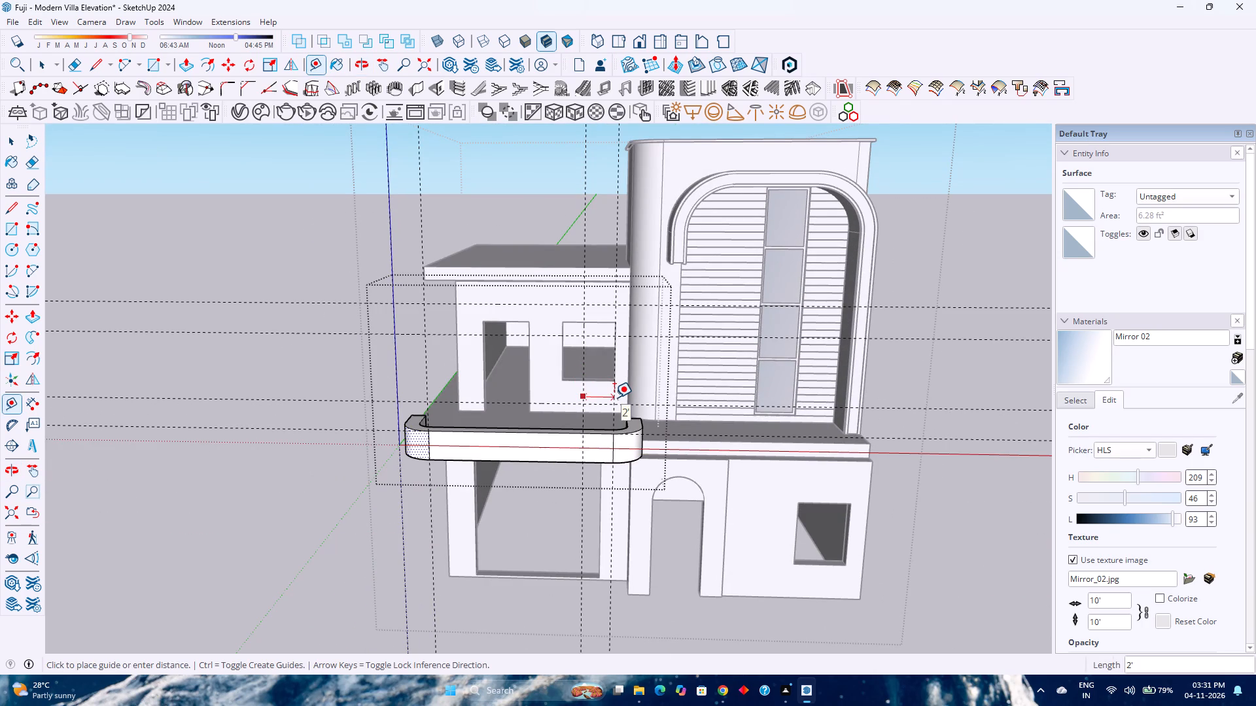
key("Right")
key("2")
key("apostrophe")
key("Return")
scroll(584, 426, "up", 4)
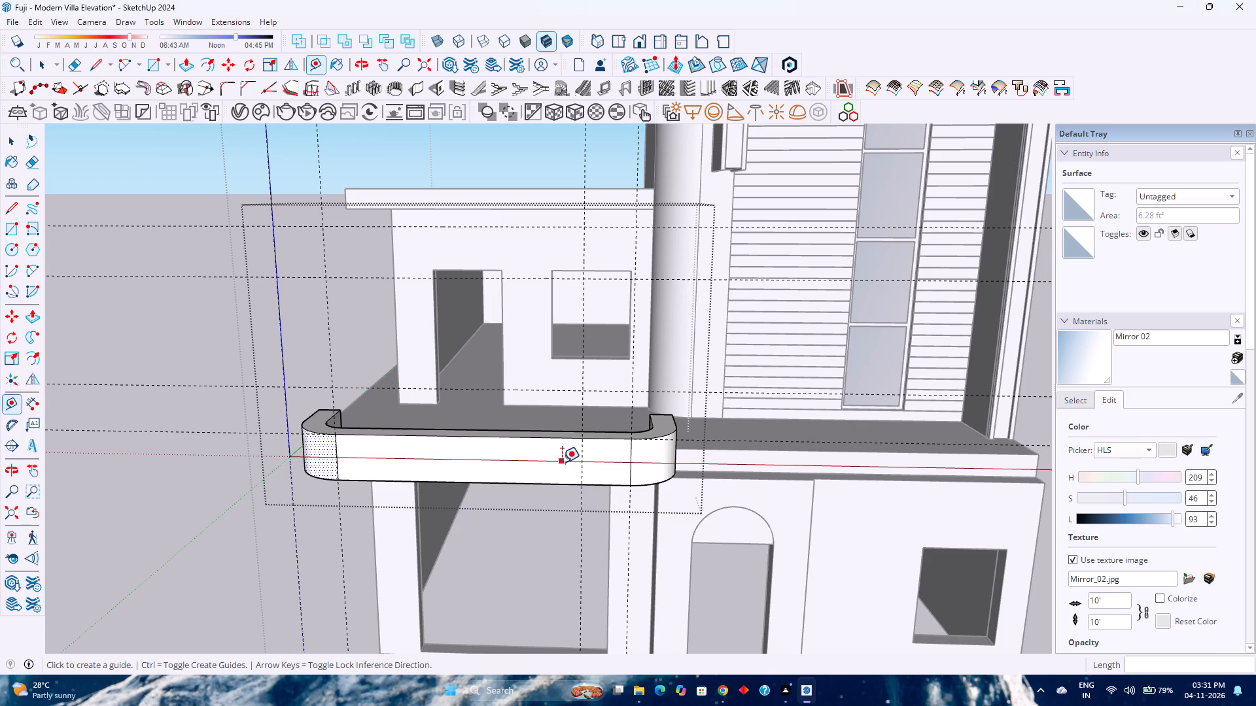
middle_click_drag(574, 446, 621, 505, "shift")
middle_click(621, 505)
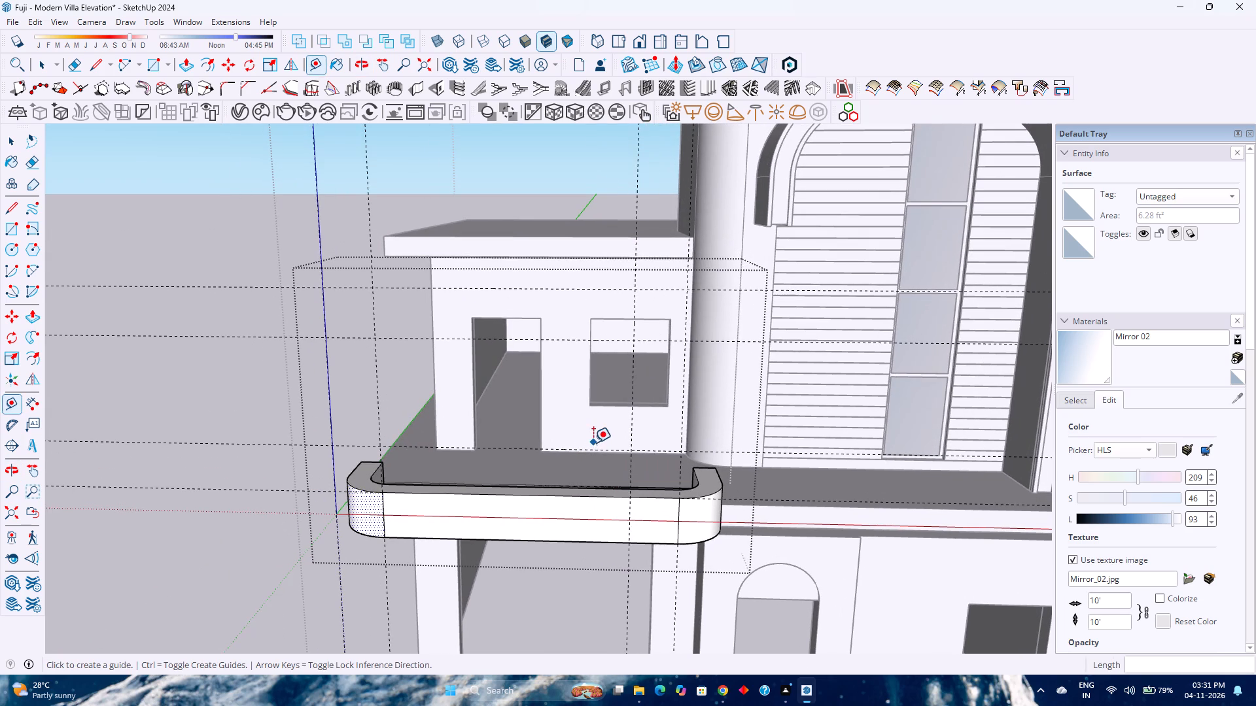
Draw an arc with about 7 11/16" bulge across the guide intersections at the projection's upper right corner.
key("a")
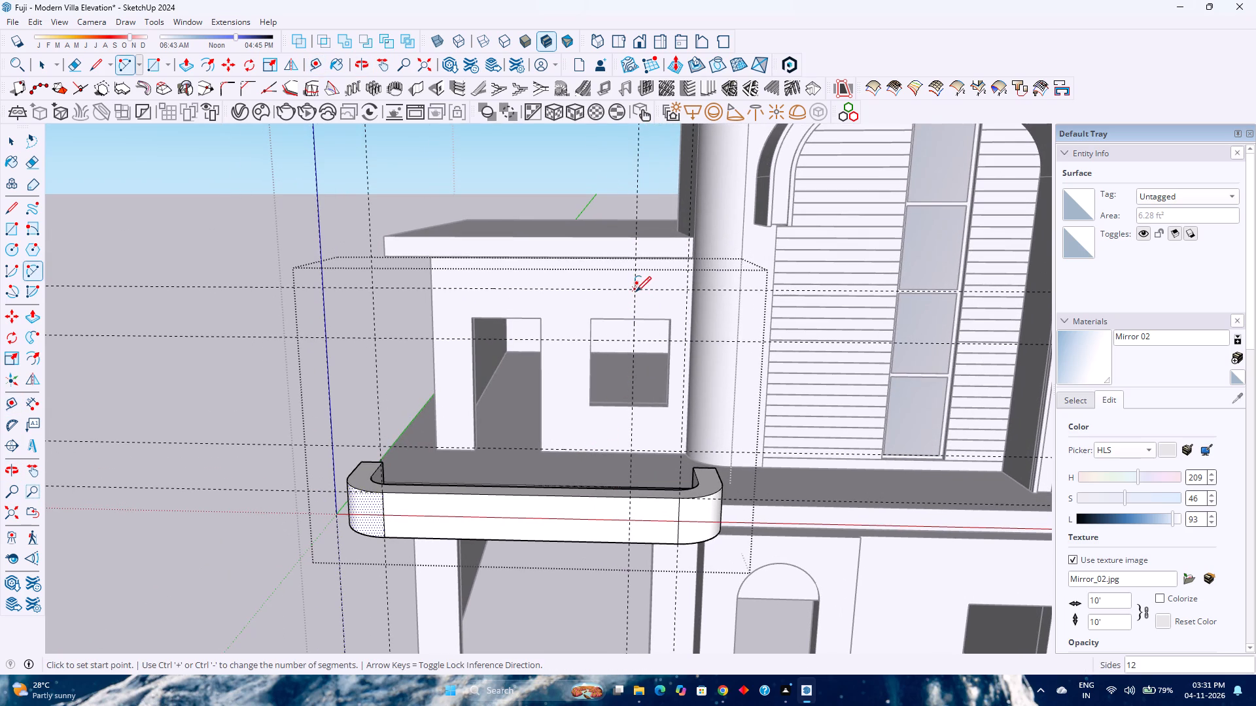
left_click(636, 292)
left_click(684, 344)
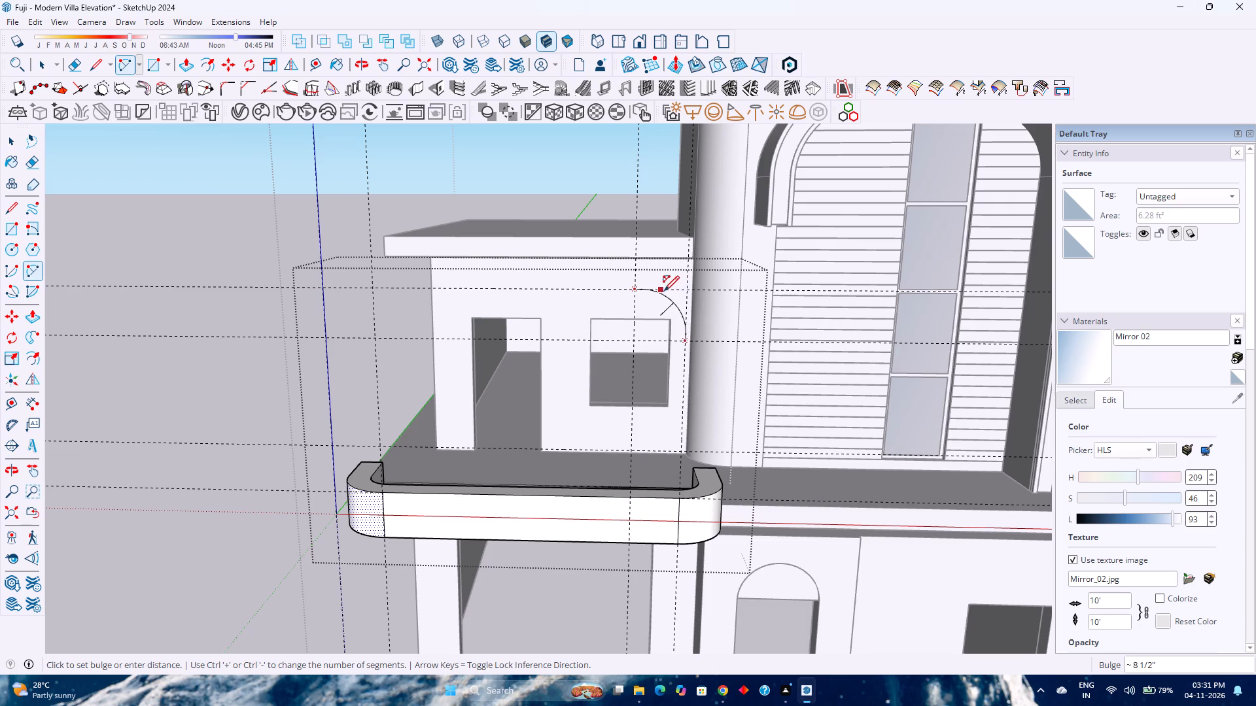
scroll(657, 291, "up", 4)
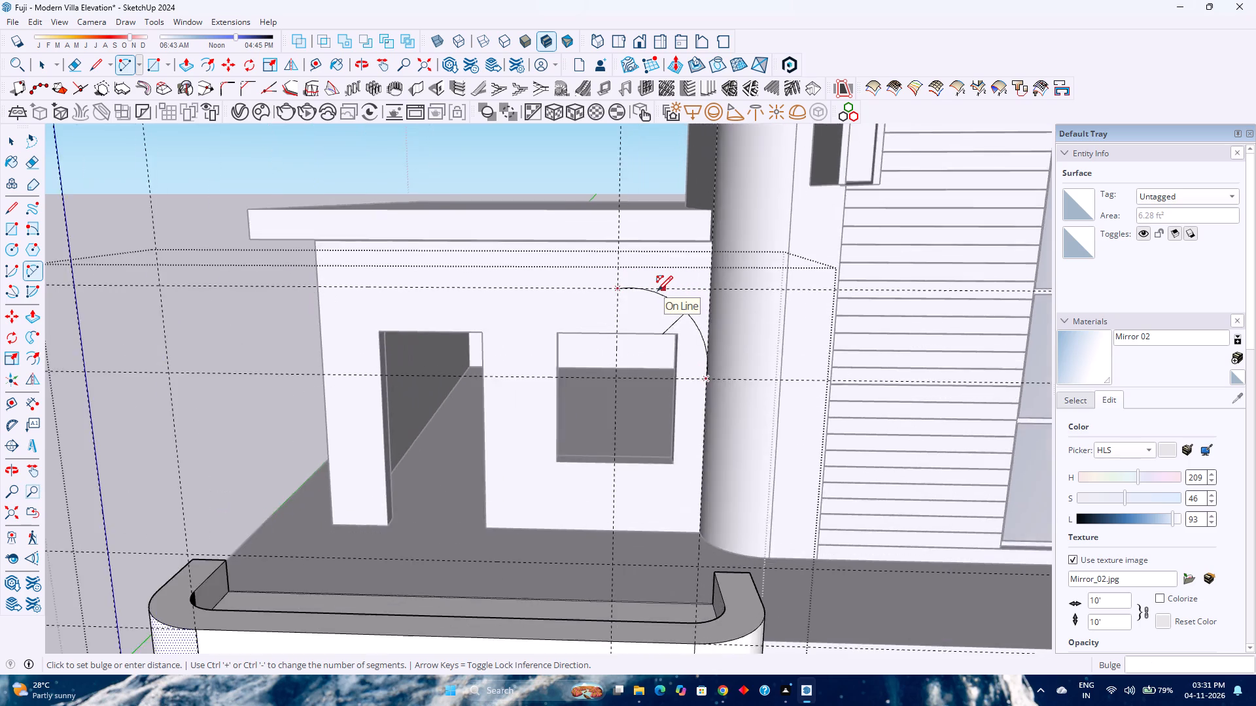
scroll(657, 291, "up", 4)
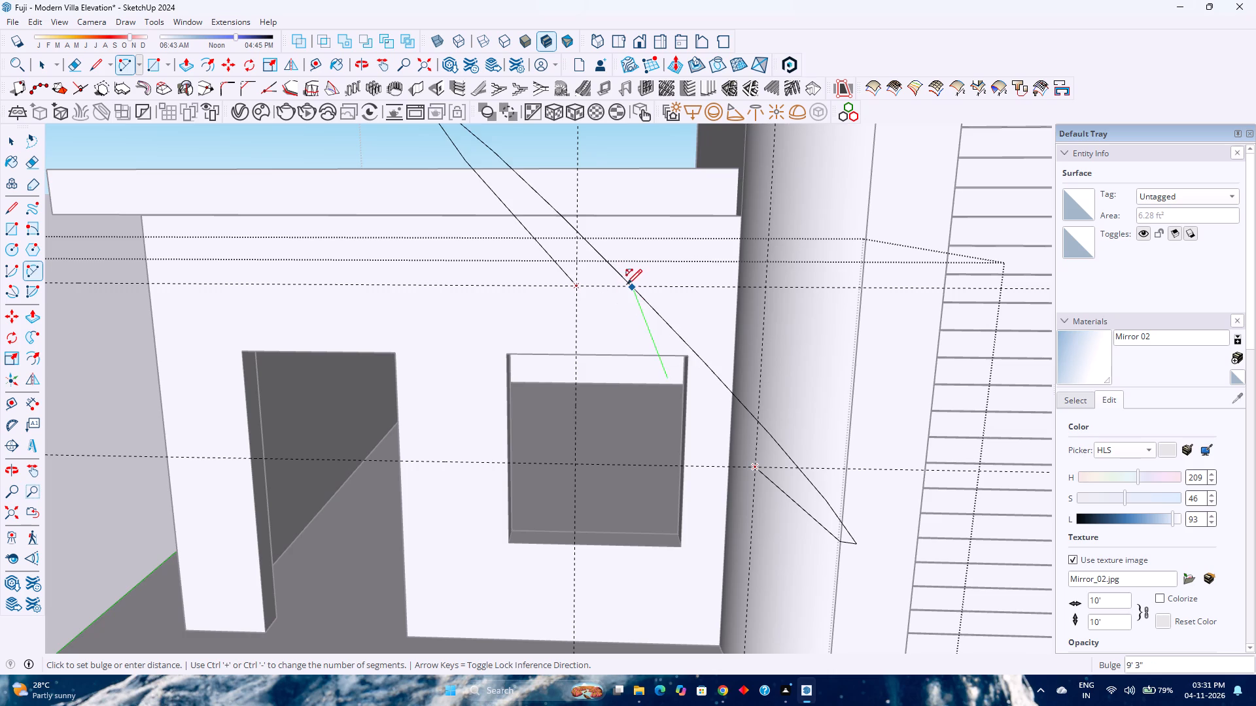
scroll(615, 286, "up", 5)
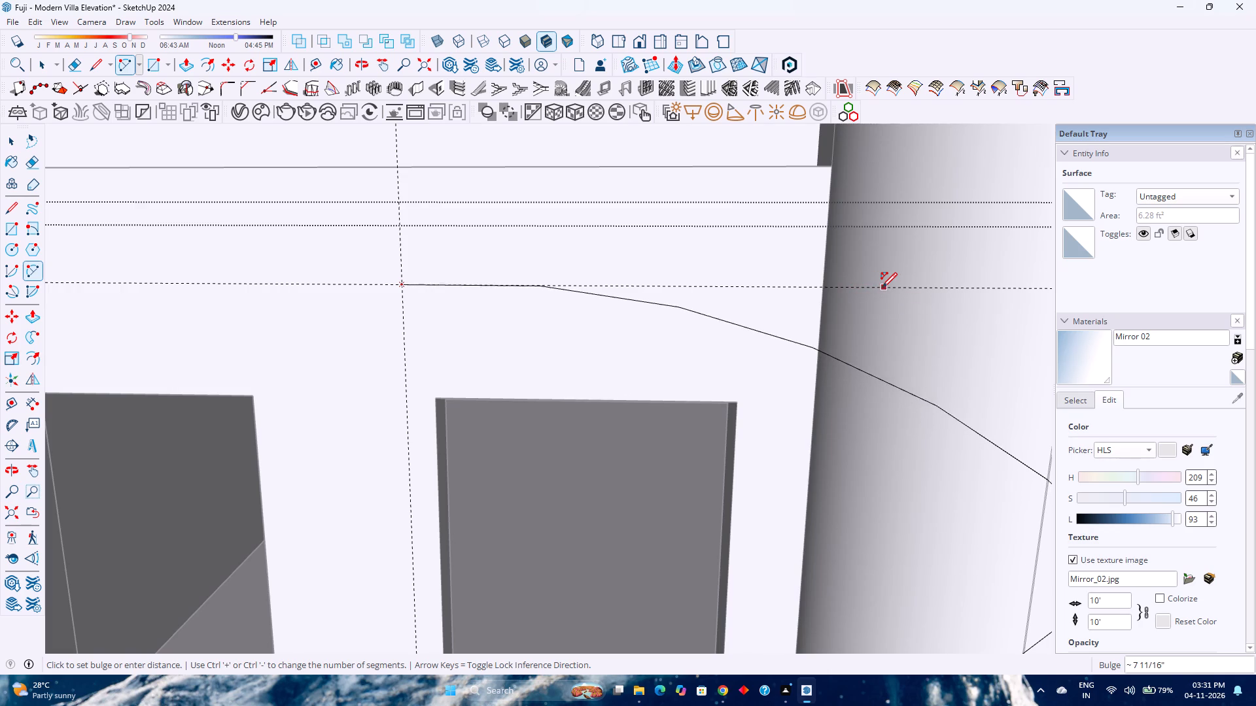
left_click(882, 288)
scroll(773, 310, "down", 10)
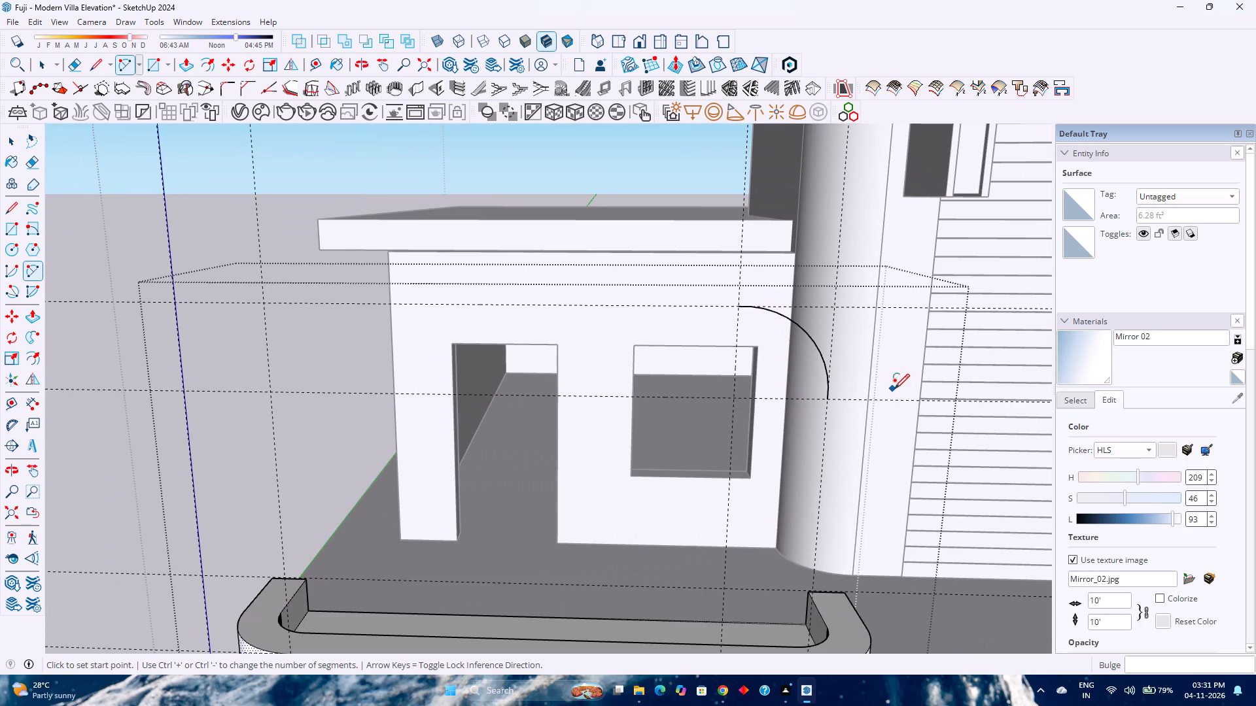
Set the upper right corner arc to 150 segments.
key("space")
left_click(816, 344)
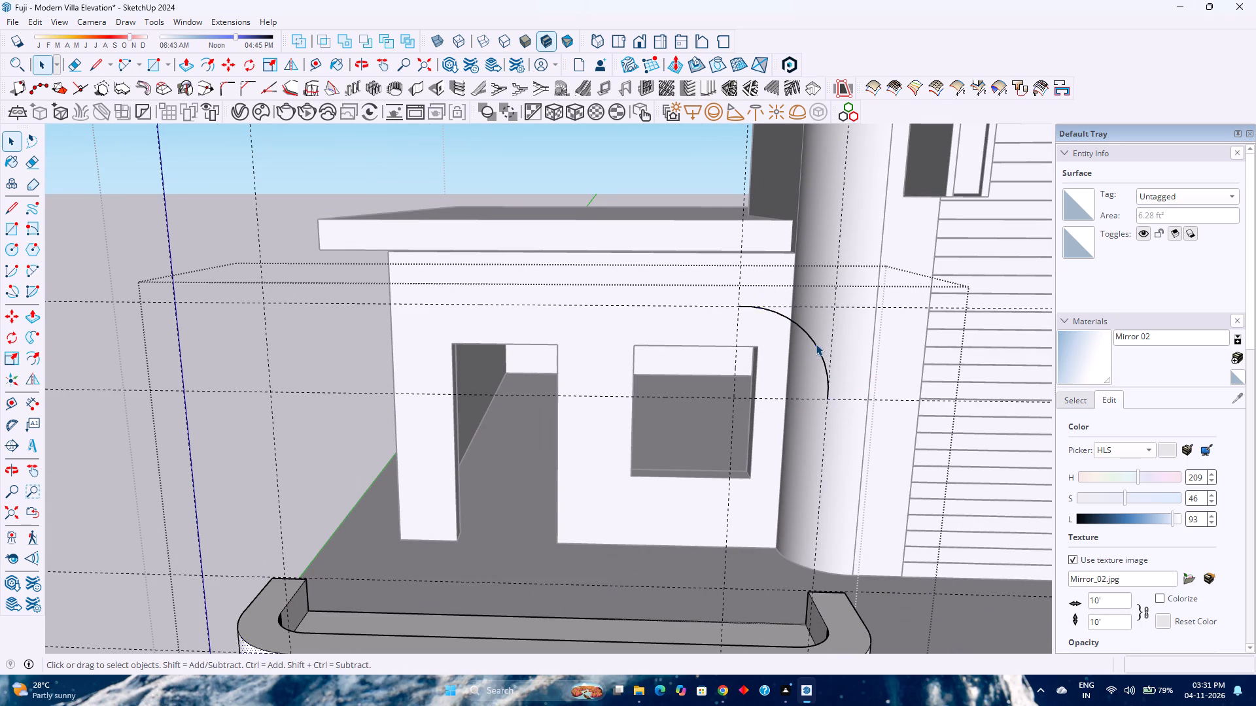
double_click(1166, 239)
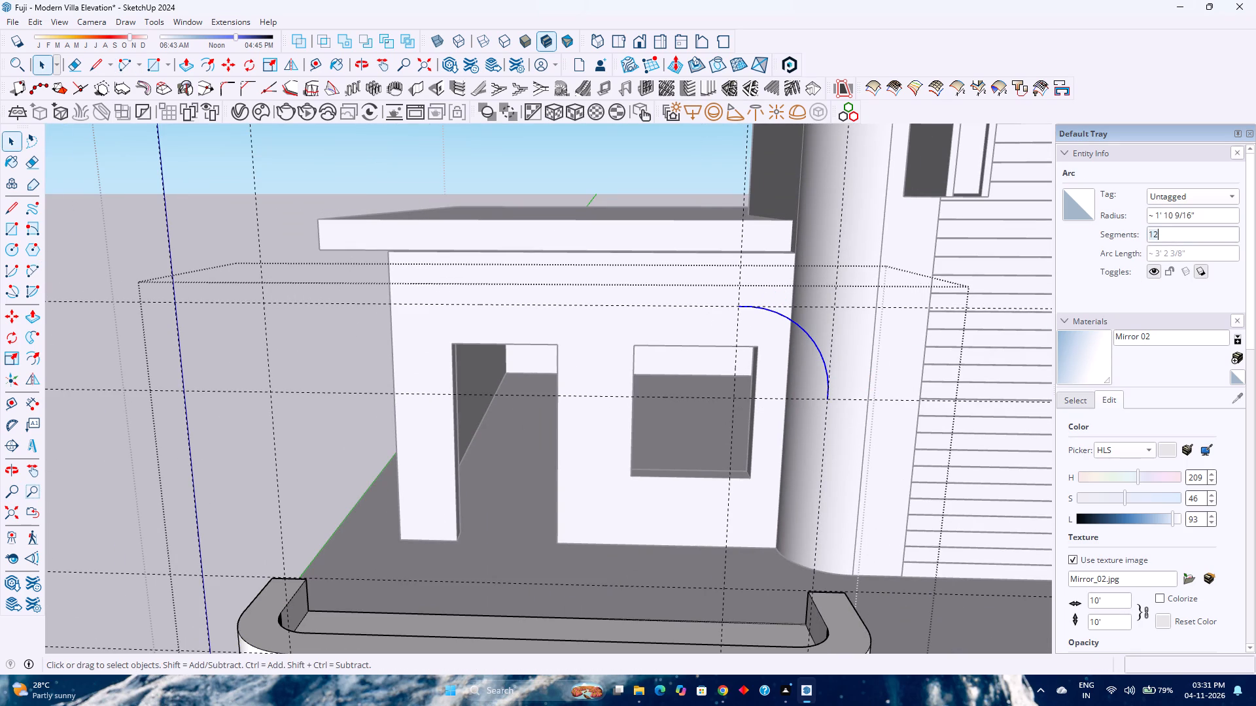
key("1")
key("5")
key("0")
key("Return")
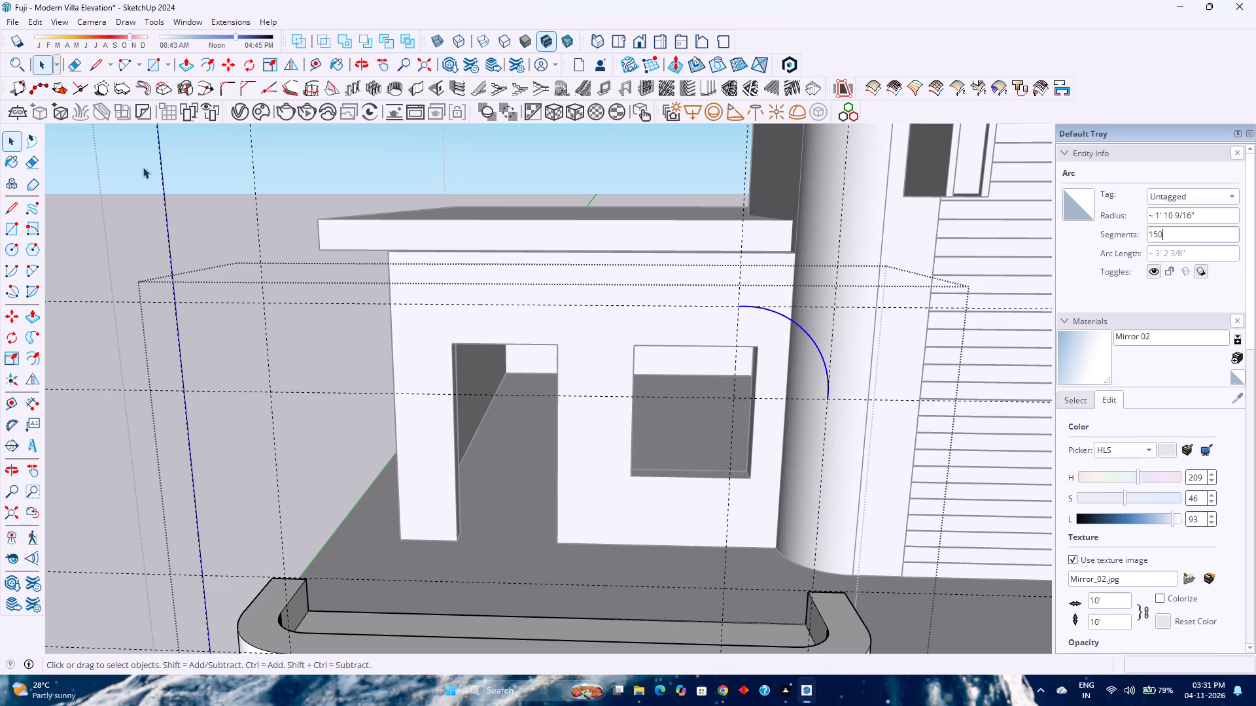
Draw a 2' radius arc between the guide intersections at the projection's lower right corner, and select it.
left_click(133, 65)
scroll(769, 608, "down", 1)
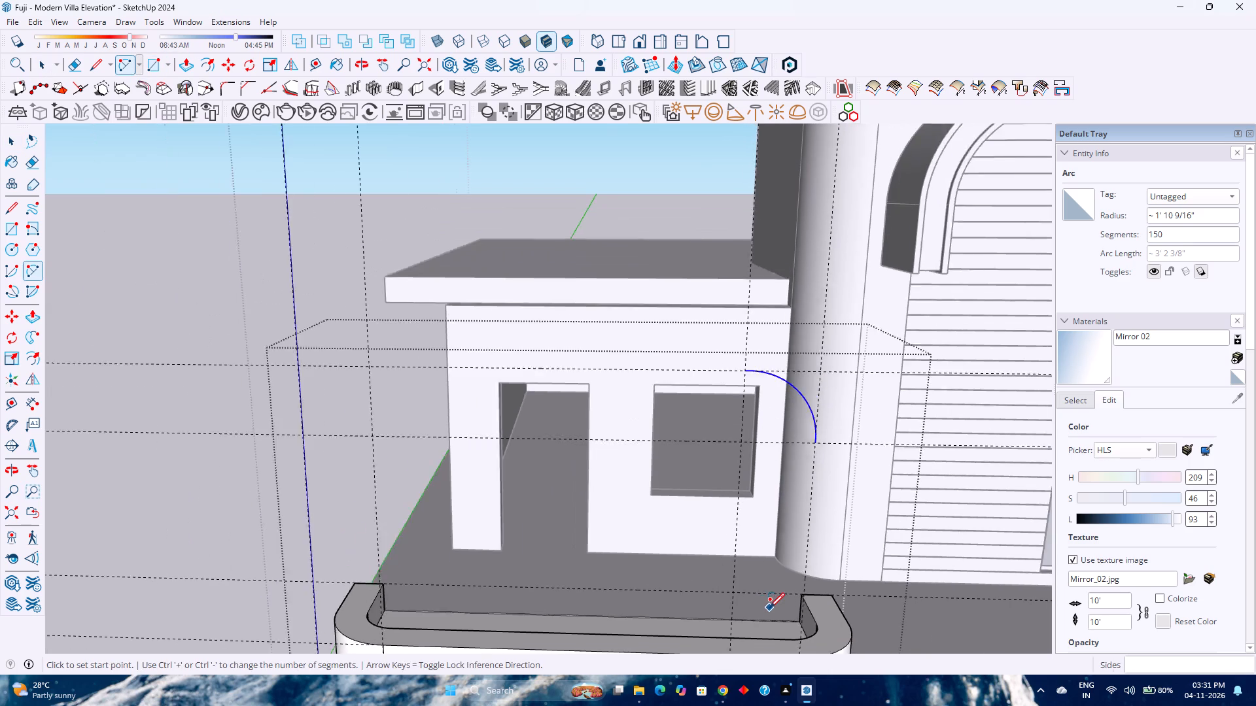
scroll(769, 608, "down", 2)
middle_click_drag(761, 621, 744, 526, "shift")
middle_click(744, 526, "shift")
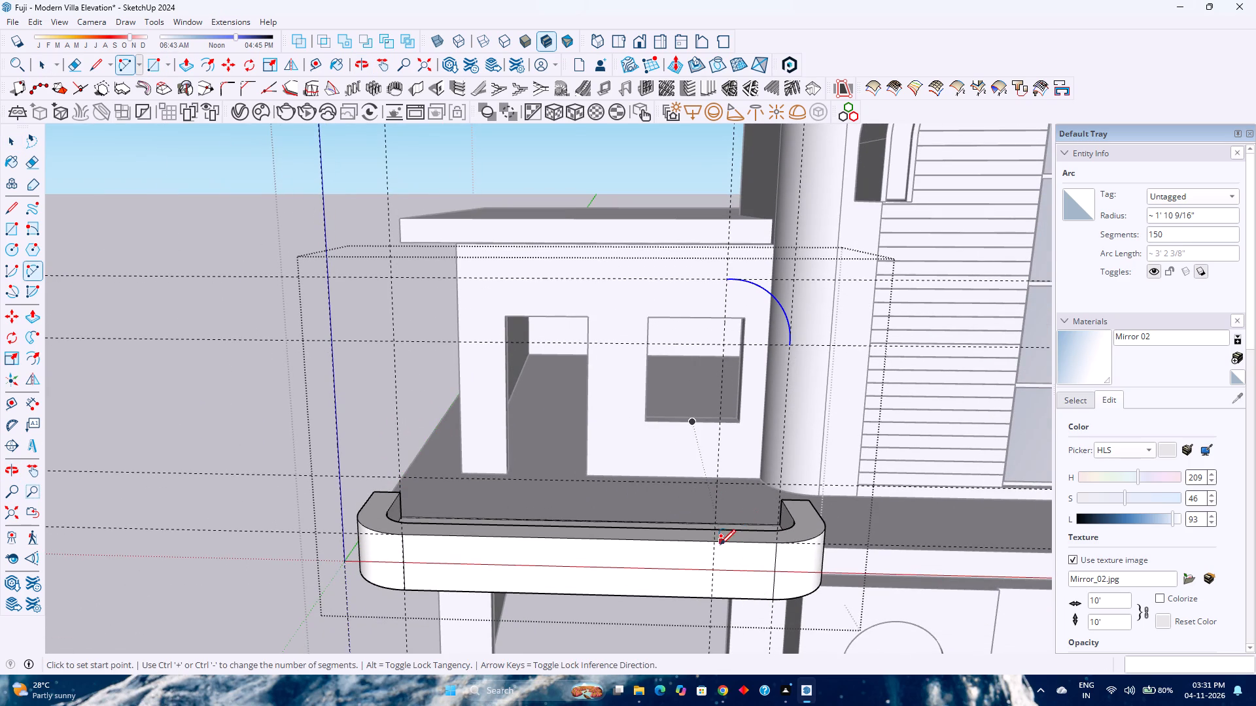
left_click(715, 542)
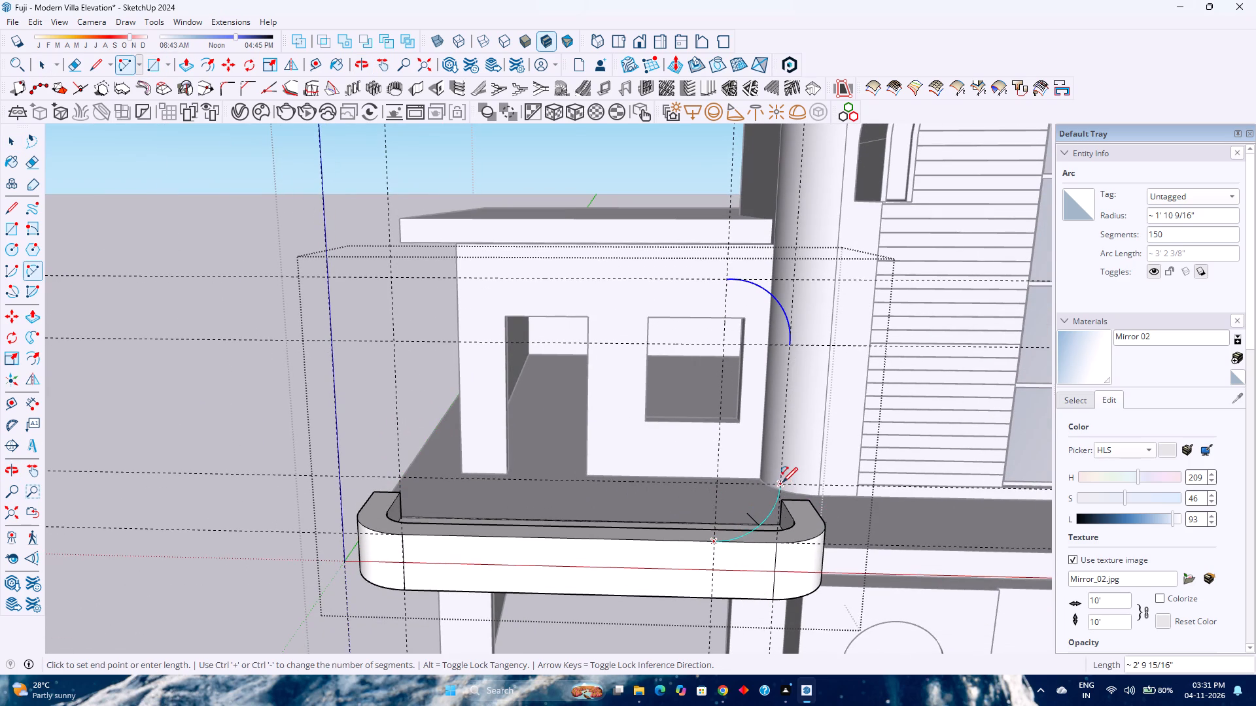
left_click(780, 482)
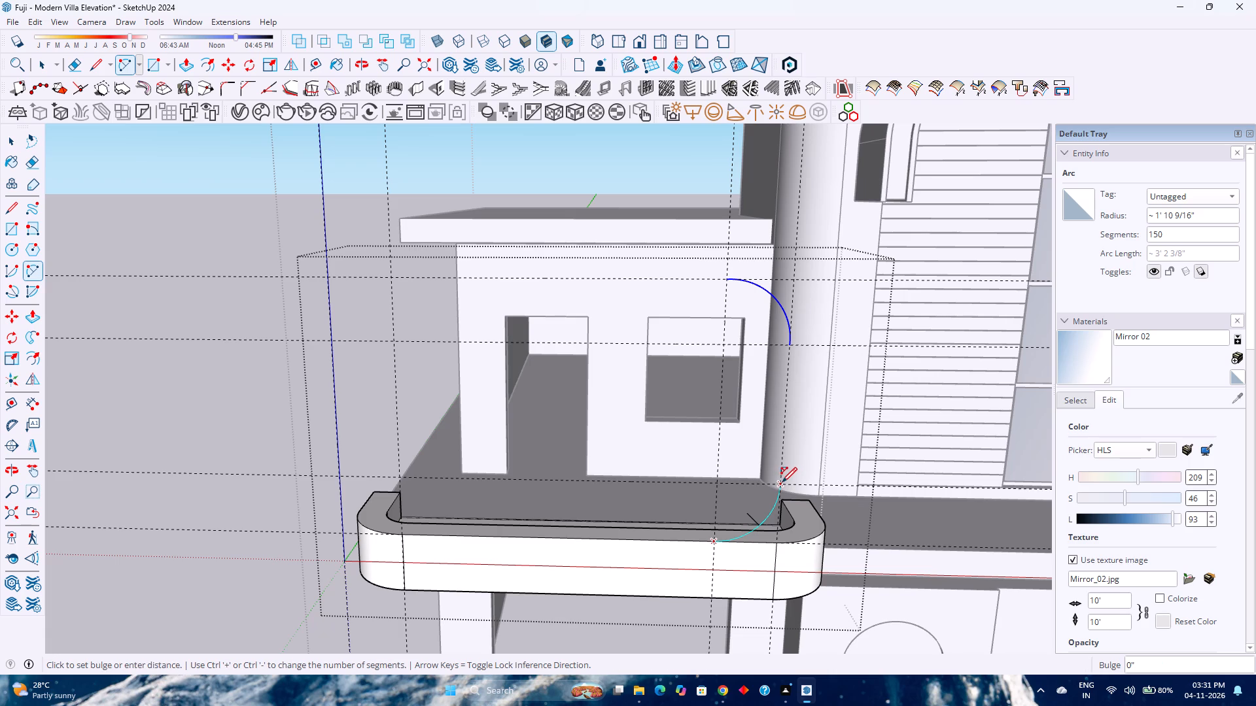
left_click(782, 482)
key("space")
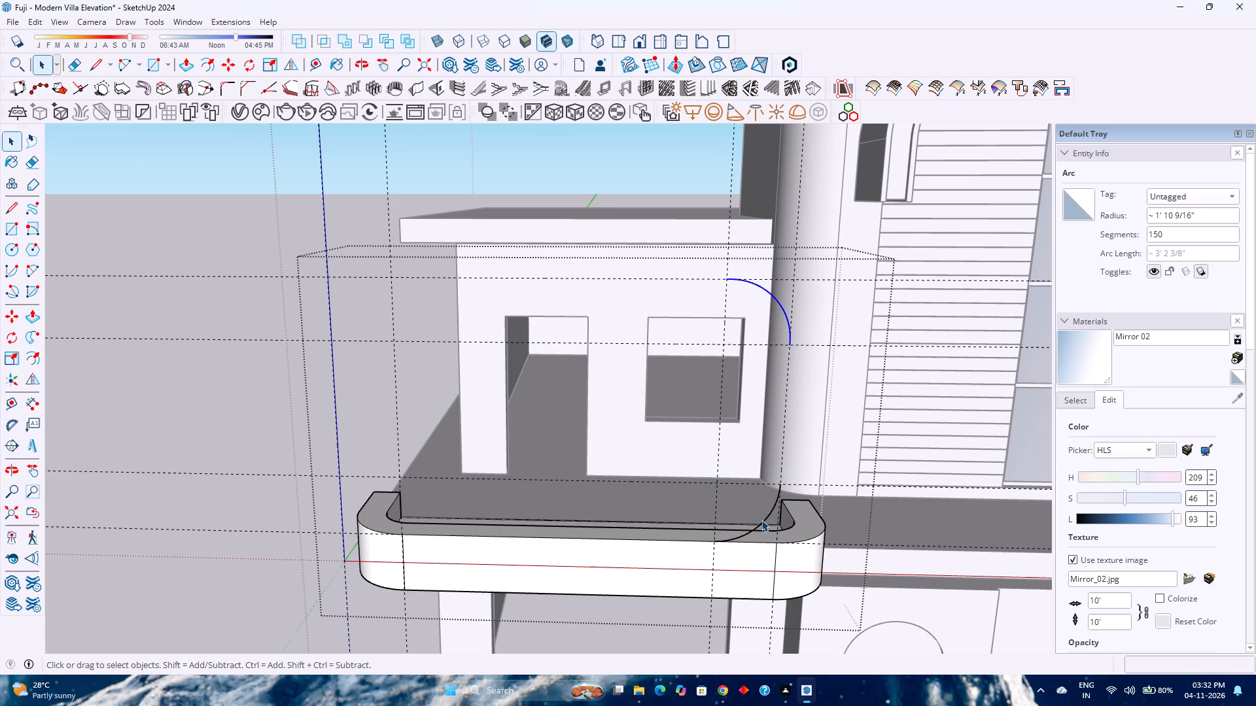
left_click(764, 522)
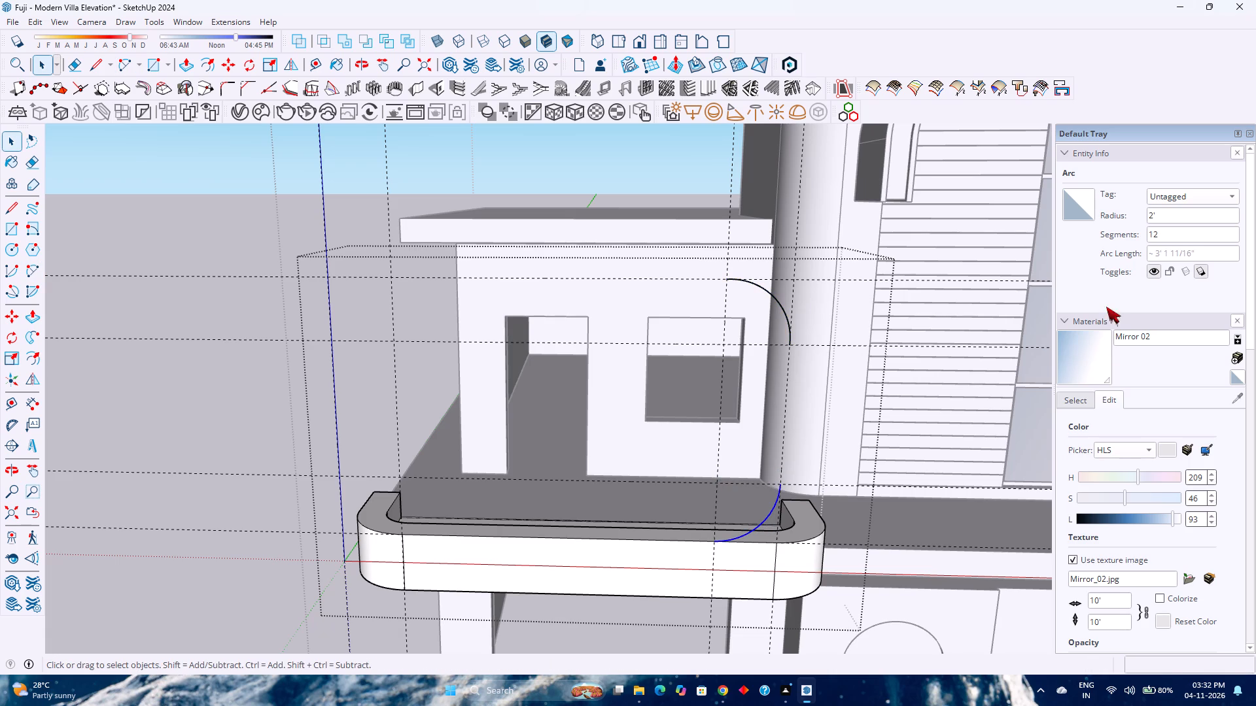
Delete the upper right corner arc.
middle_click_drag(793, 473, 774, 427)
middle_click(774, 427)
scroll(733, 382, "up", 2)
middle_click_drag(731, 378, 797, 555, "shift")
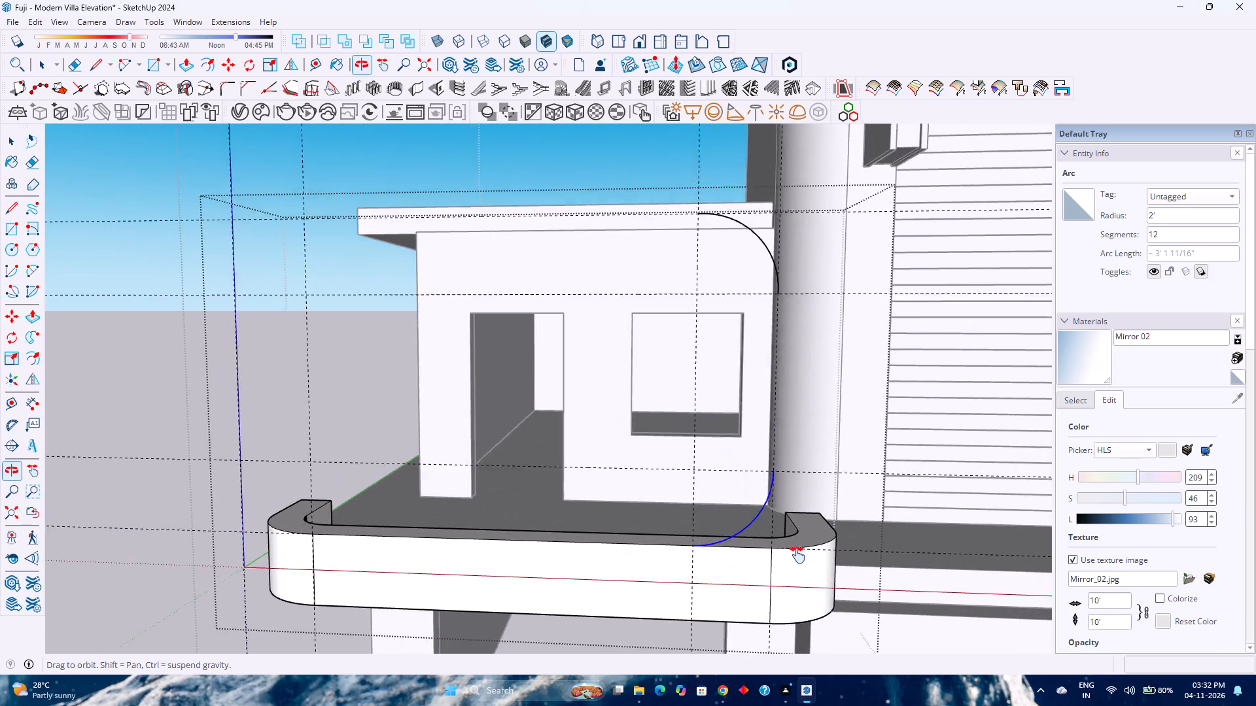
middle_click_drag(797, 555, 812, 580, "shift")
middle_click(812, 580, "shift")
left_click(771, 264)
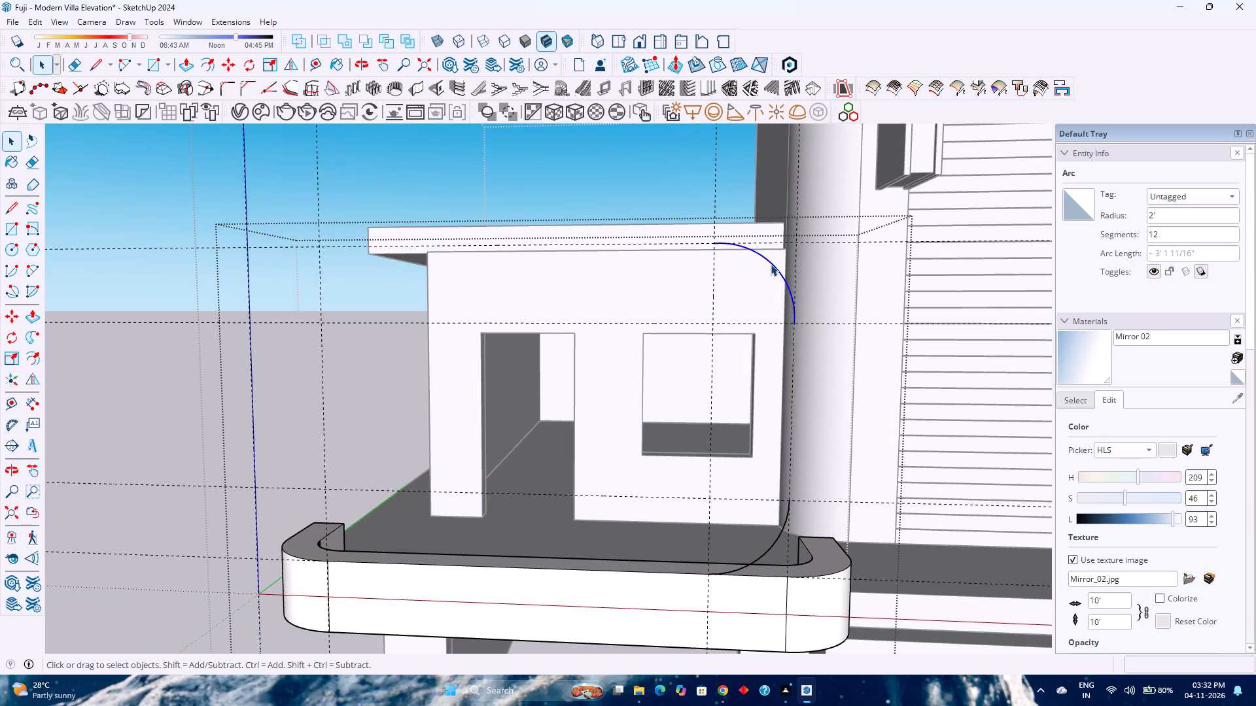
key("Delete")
Draw the wall outline's straight top edge between the vertical guides and its straight right edge down to the lower arc.
key("l")
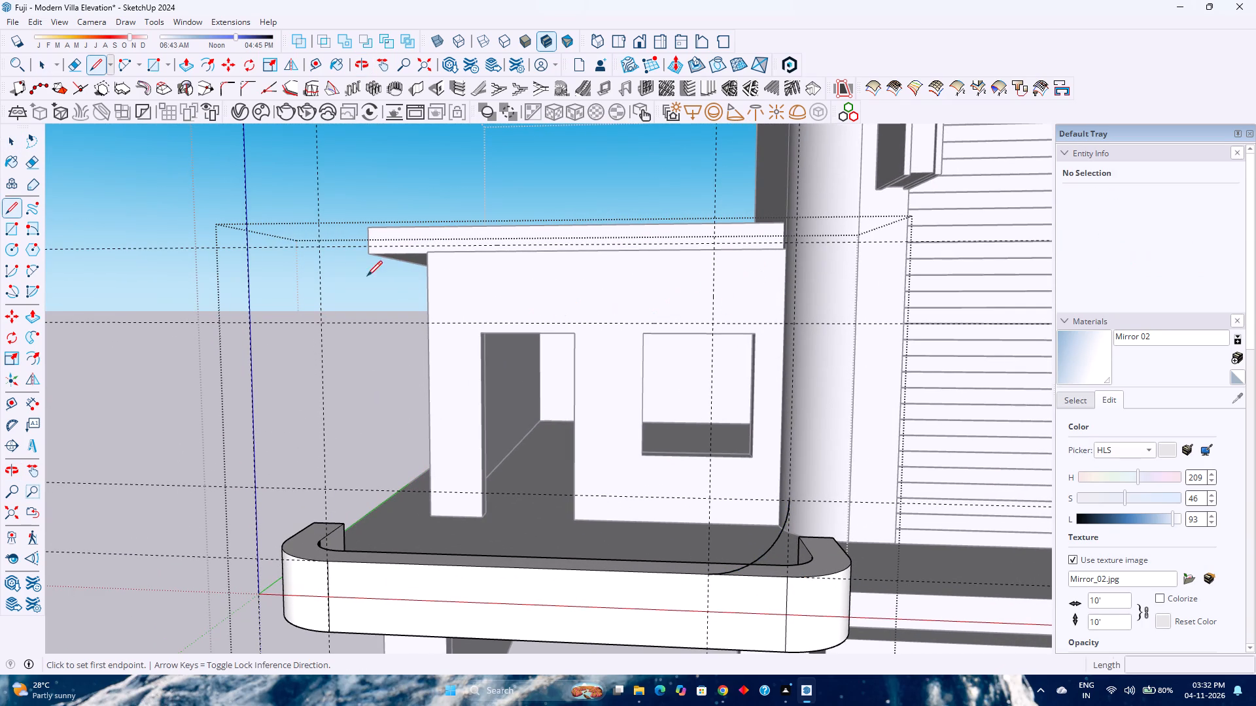
left_click(321, 248)
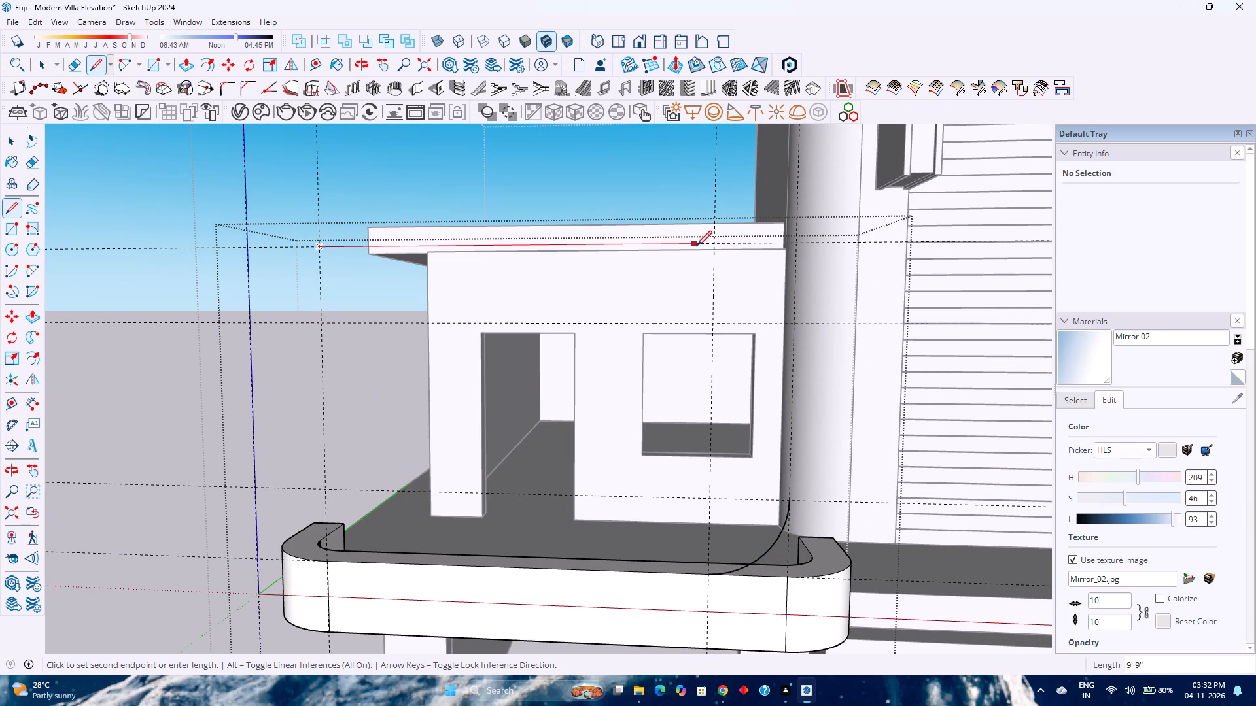
left_click(715, 246)
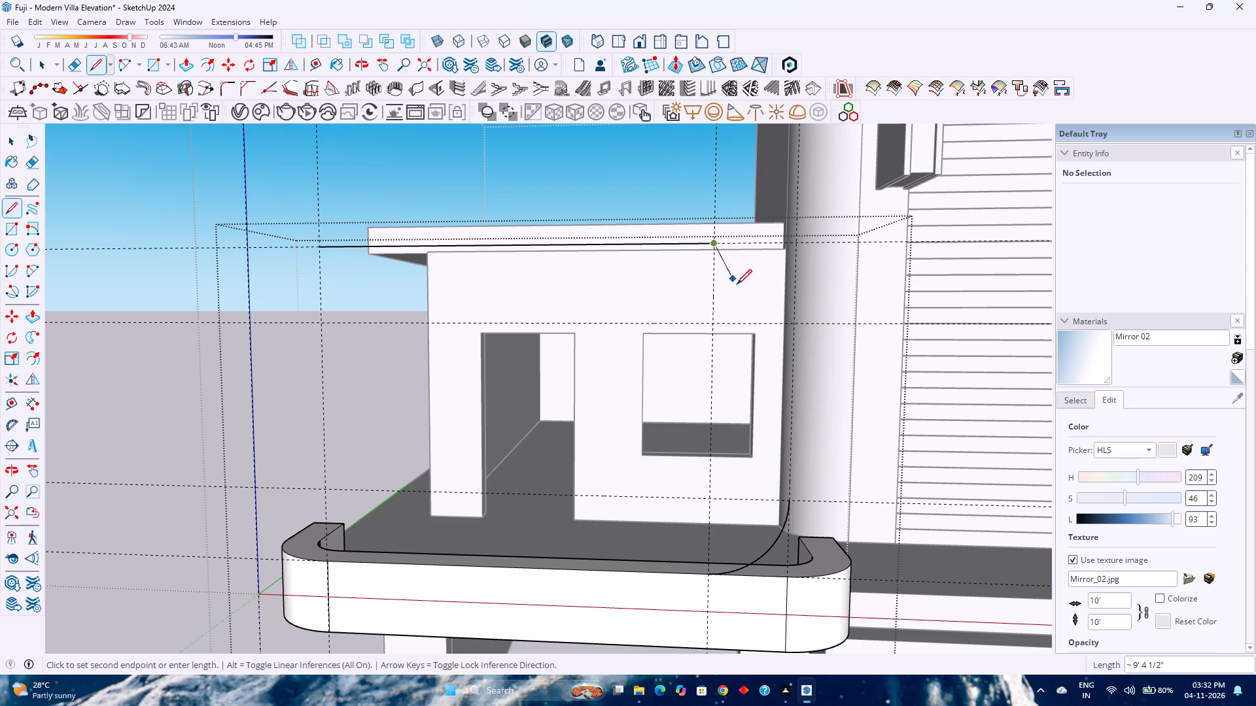
key("Escape")
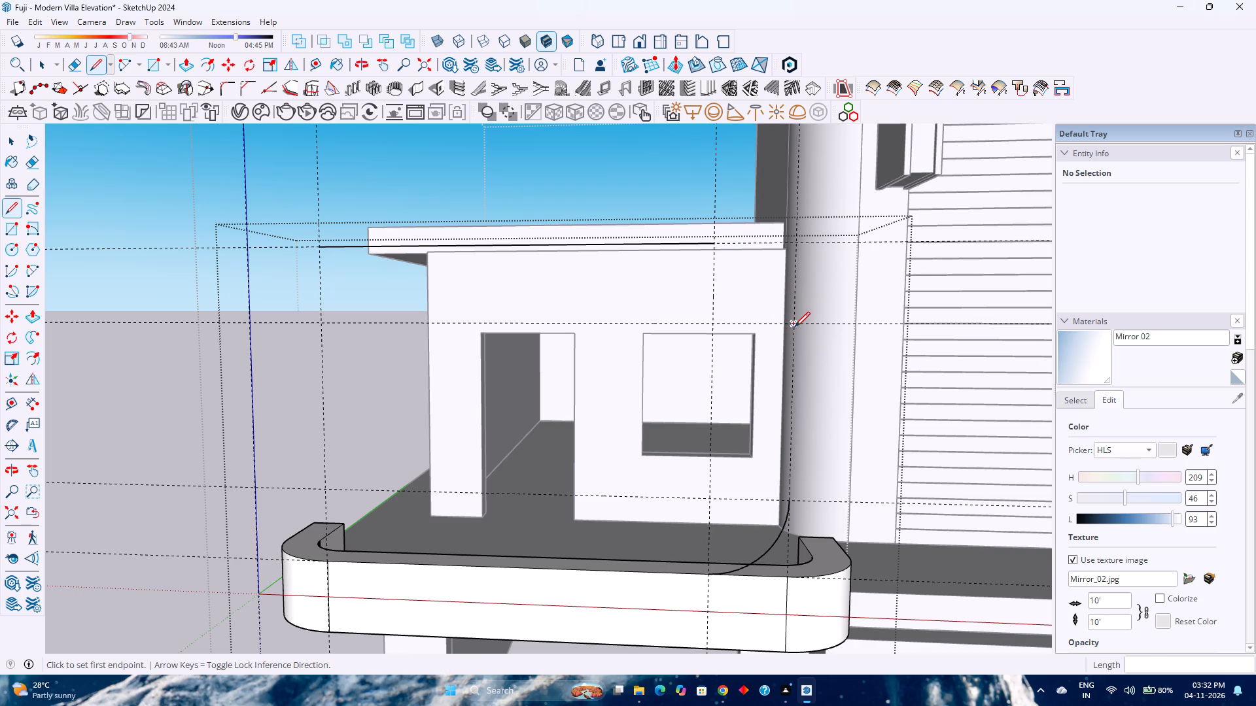
left_click(795, 327)
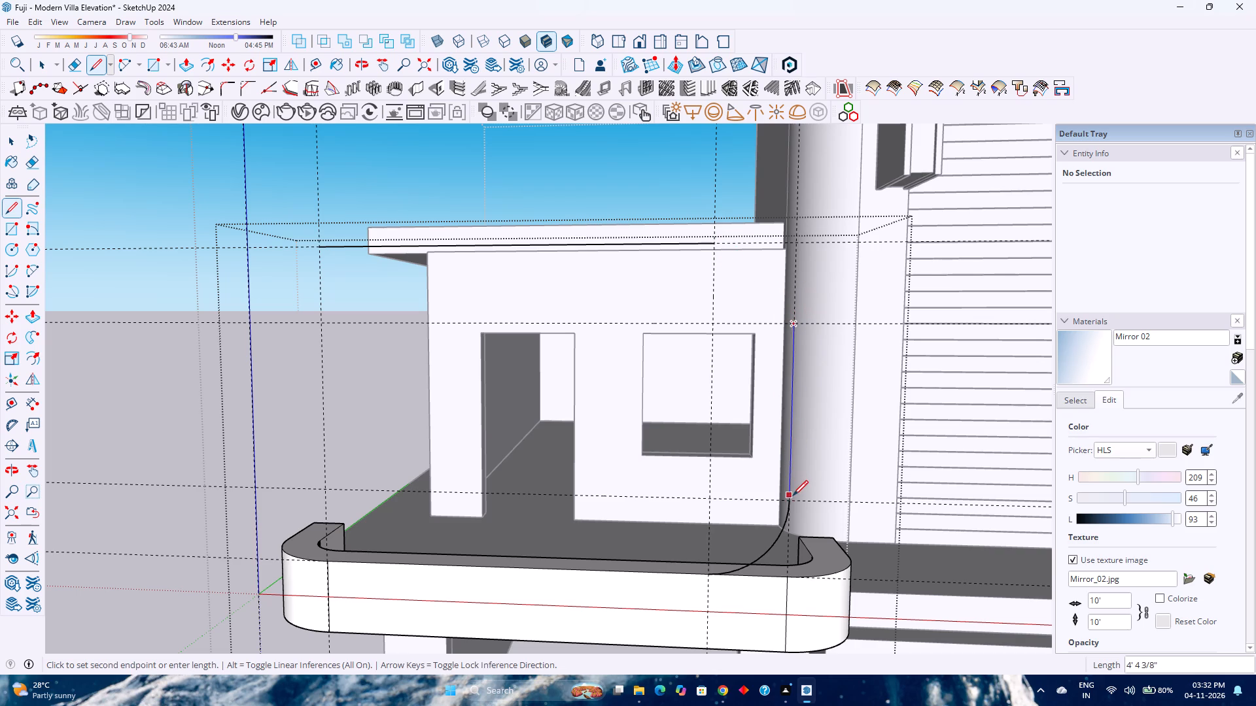
left_click(794, 499)
Join the top and right edges with a tangent corner arc of 2' radius.
key("a")
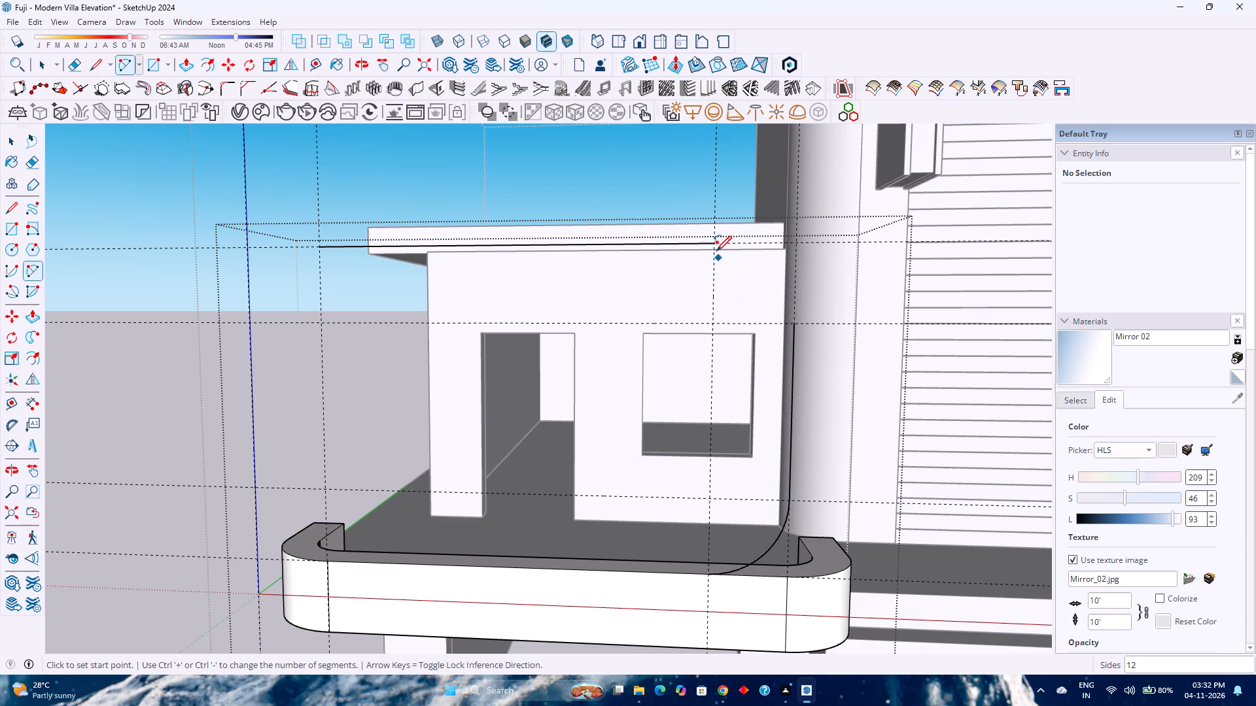
left_click(716, 245)
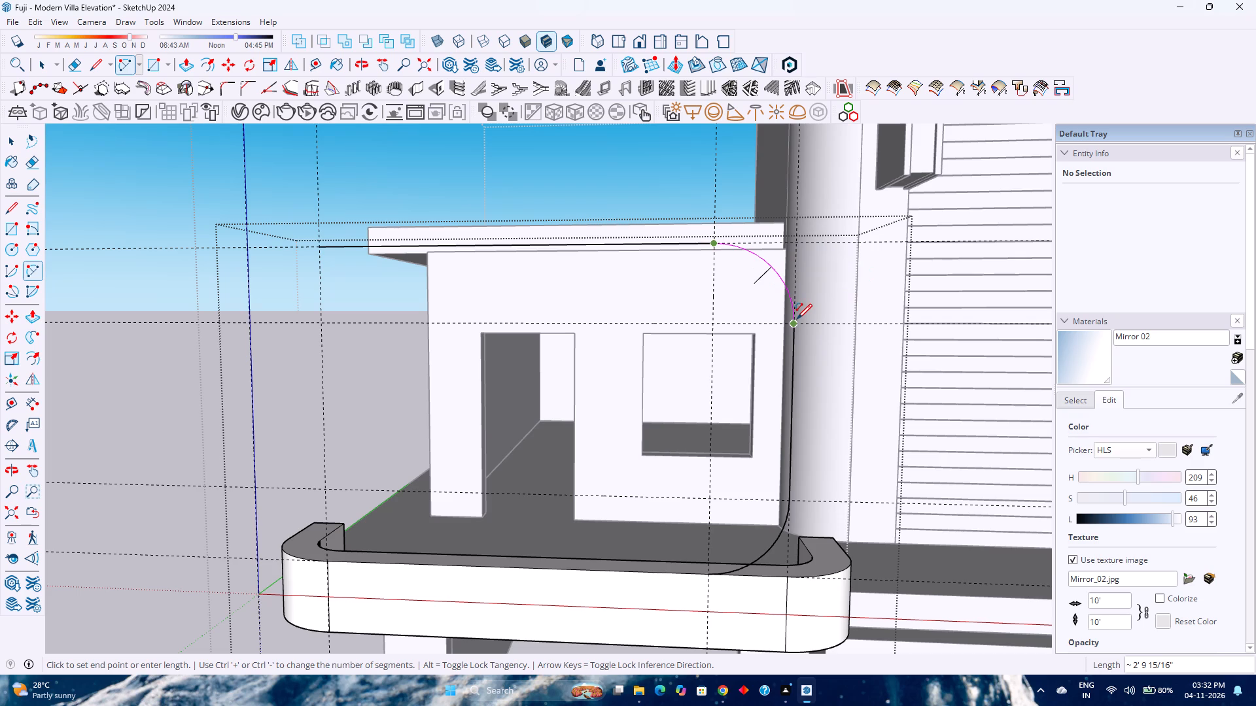
left_click(797, 319)
left_click(797, 319)
Set the upper right corner arc to 160 segments.
key("space")
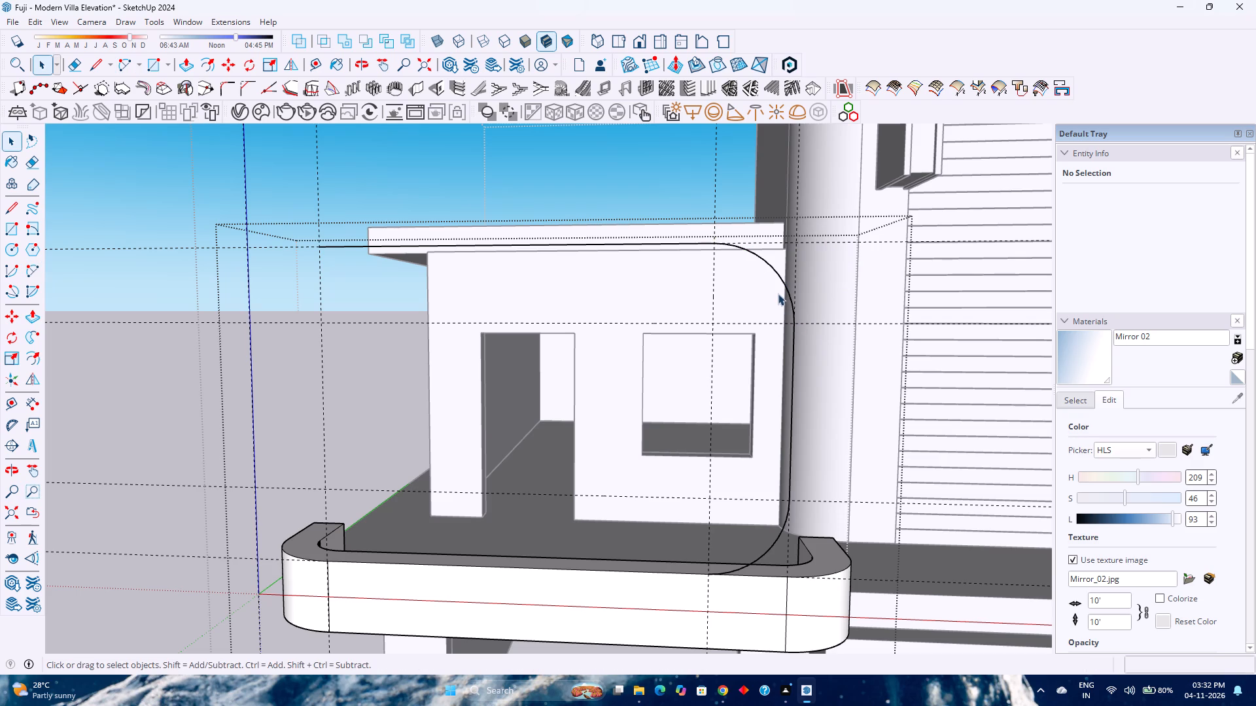
left_click(778, 277)
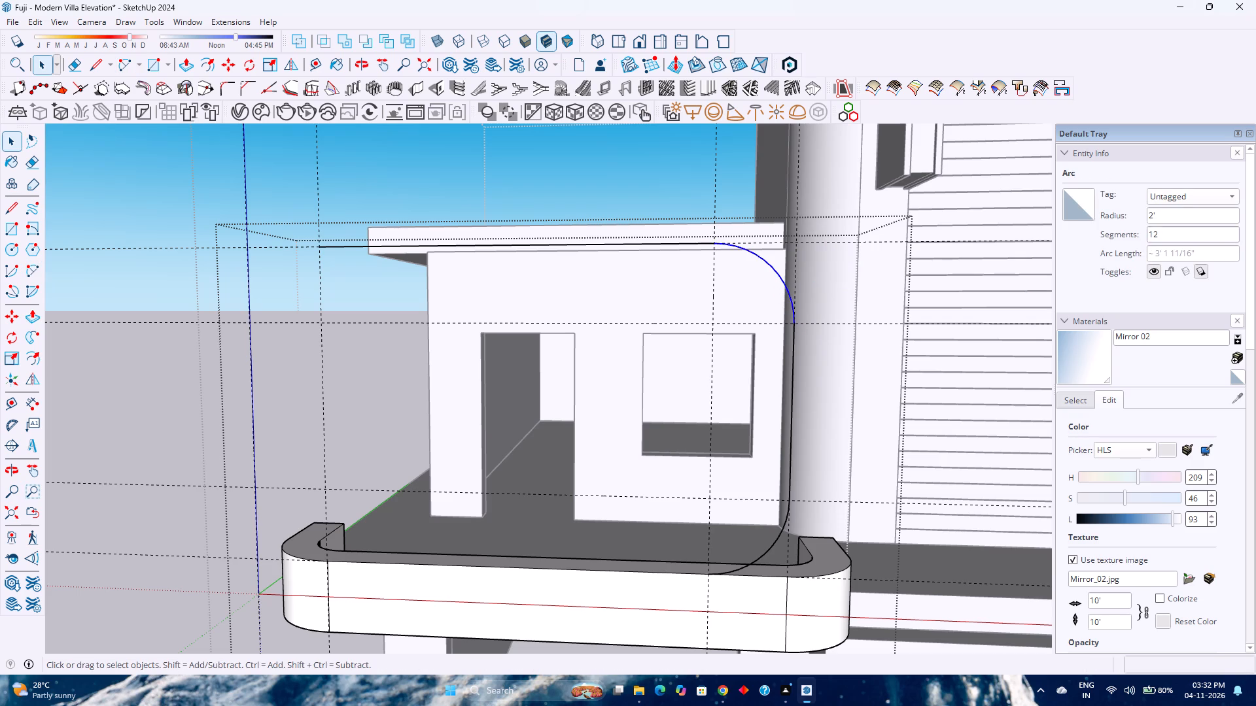
double_click(1176, 228)
key("1")
key("6")
key("0")
key("Return")
Set the lower right corner arc to 160 segments.
left_click(783, 525)
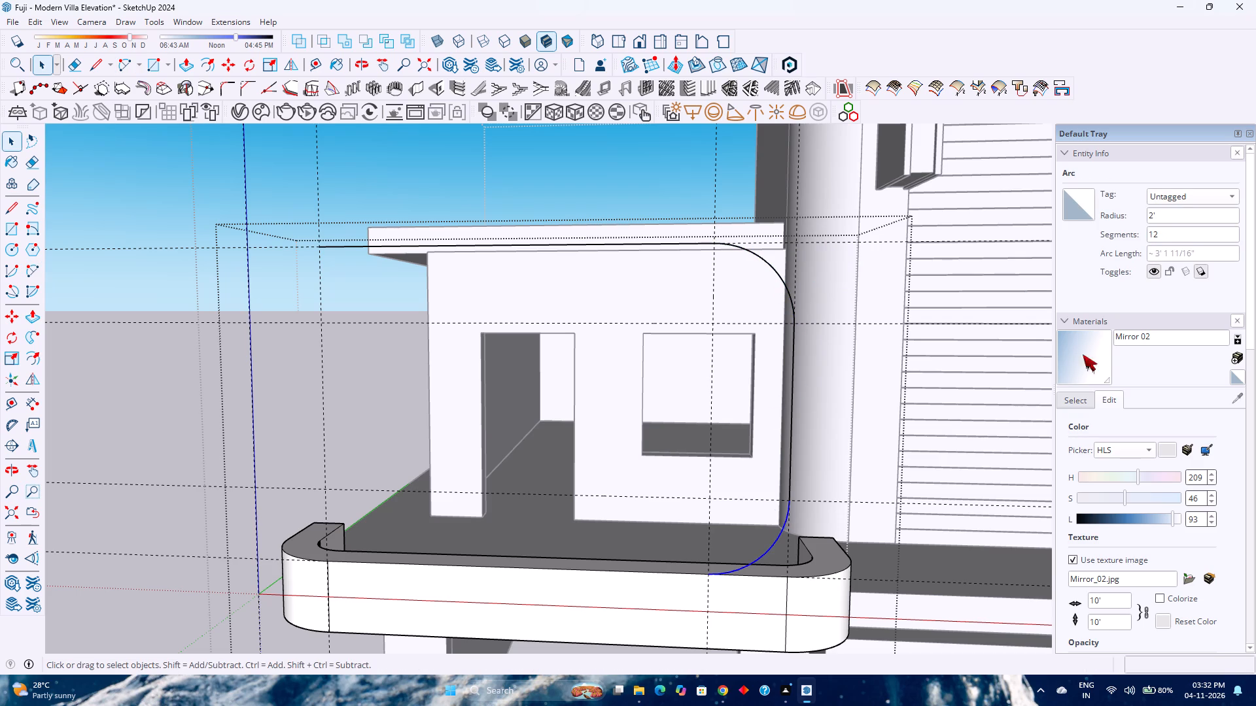
double_click(1179, 231)
key("1")
key("6")
key("0")
key("Return")
Draw the wall outline's straight bottom edge from the lower right arc's end to the left vertical guide, about 10' 4" long.
scroll(686, 467, "down", 2)
middle_click_drag(589, 463, 761, 520)
middle_click(761, 520)
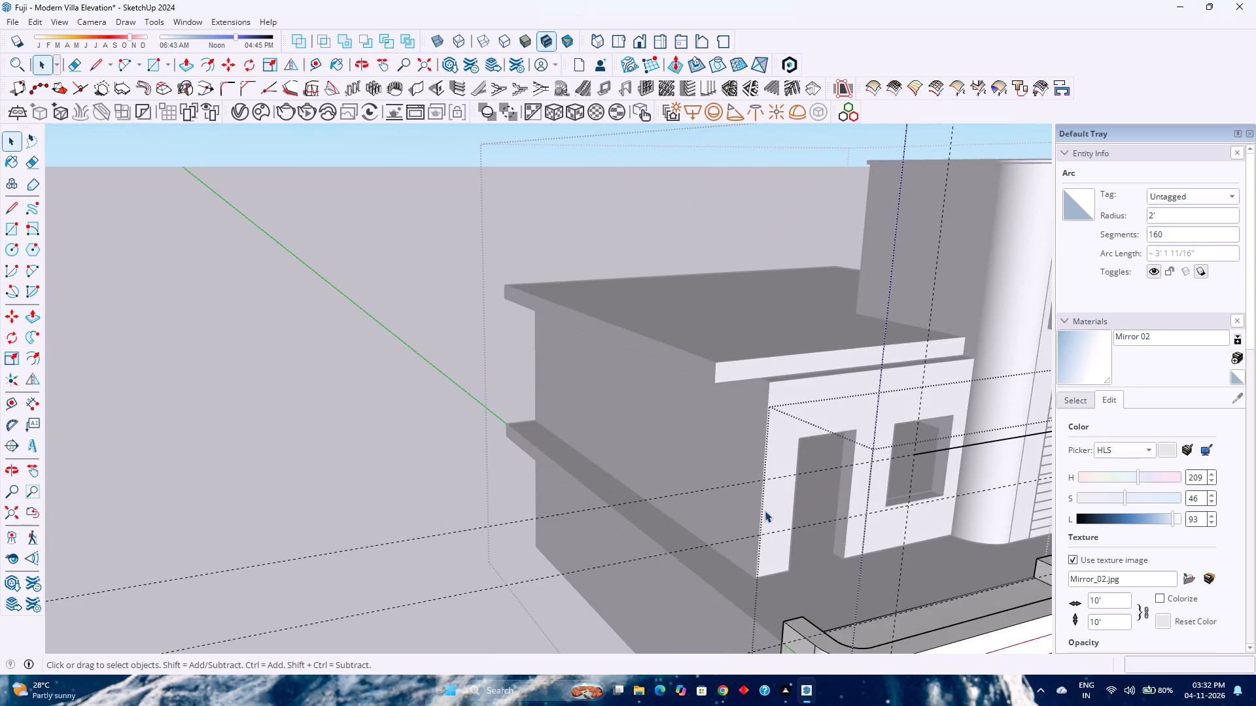
middle_click_drag(756, 517, 609, 407, "shift")
middle_click(608, 407, "shift")
middle_click_drag(604, 406, 678, 488)
middle_click(678, 488)
middle_click_drag(703, 504, 579, 371, "shift")
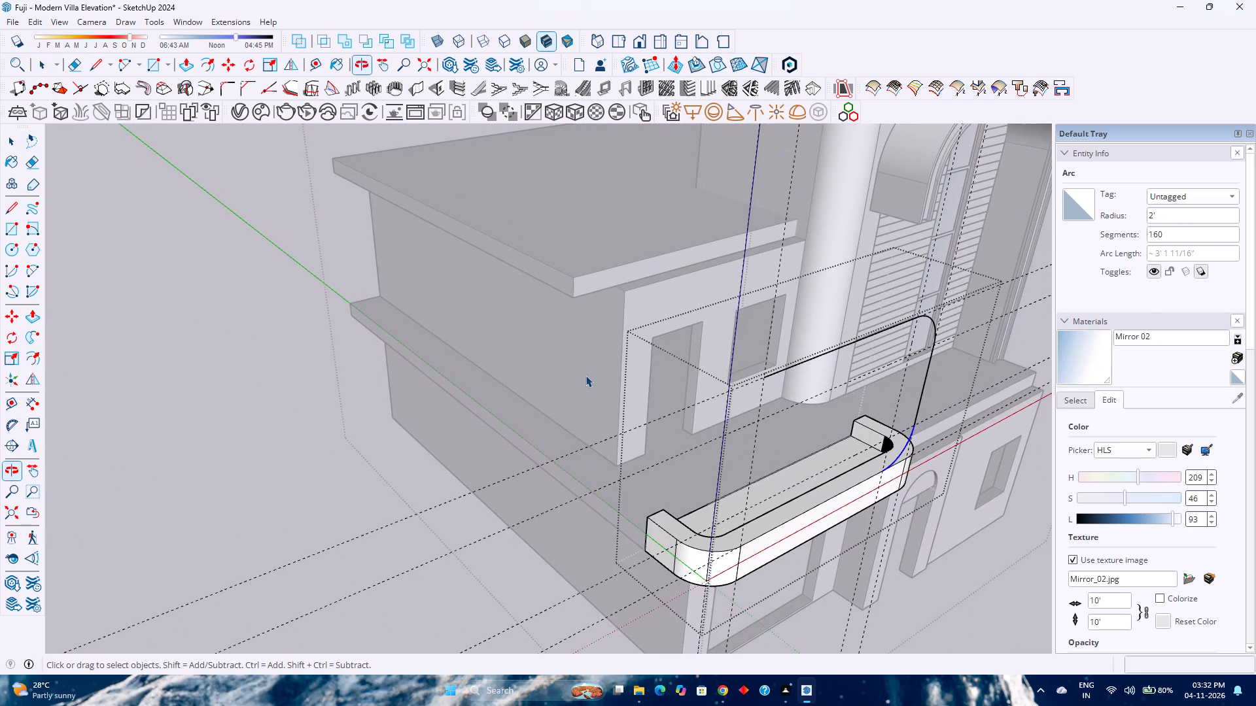
key("l")
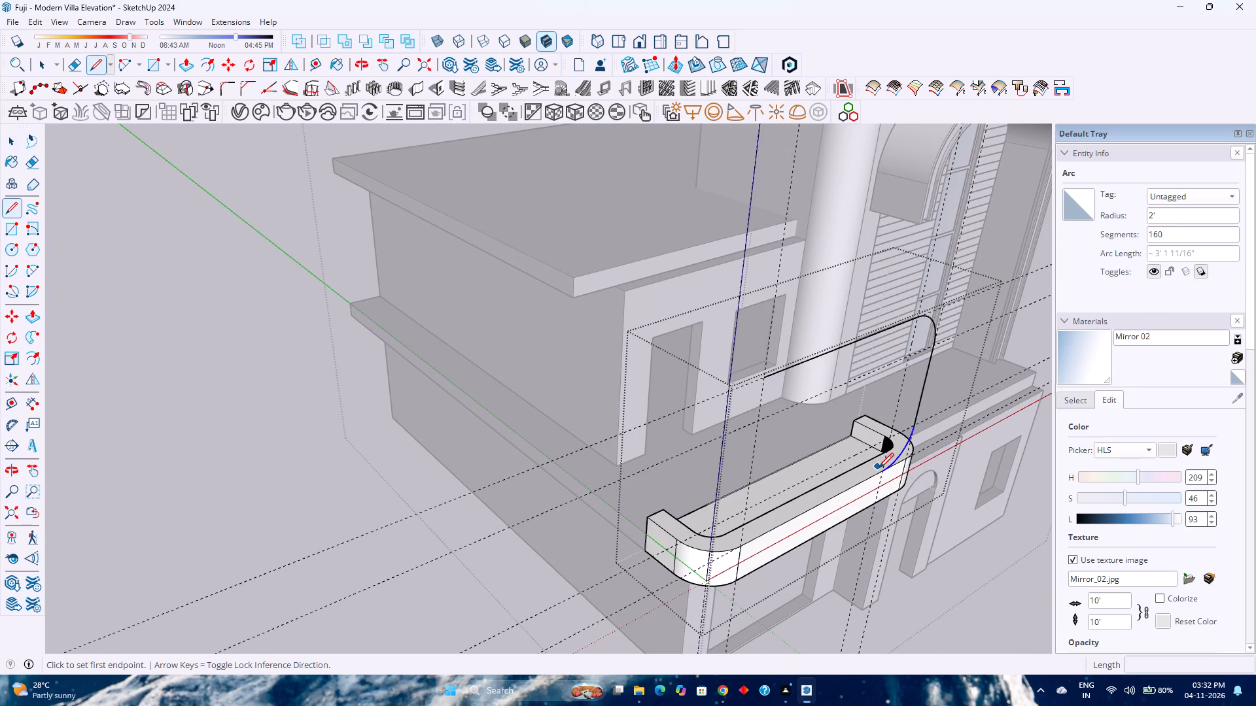
left_click(882, 471)
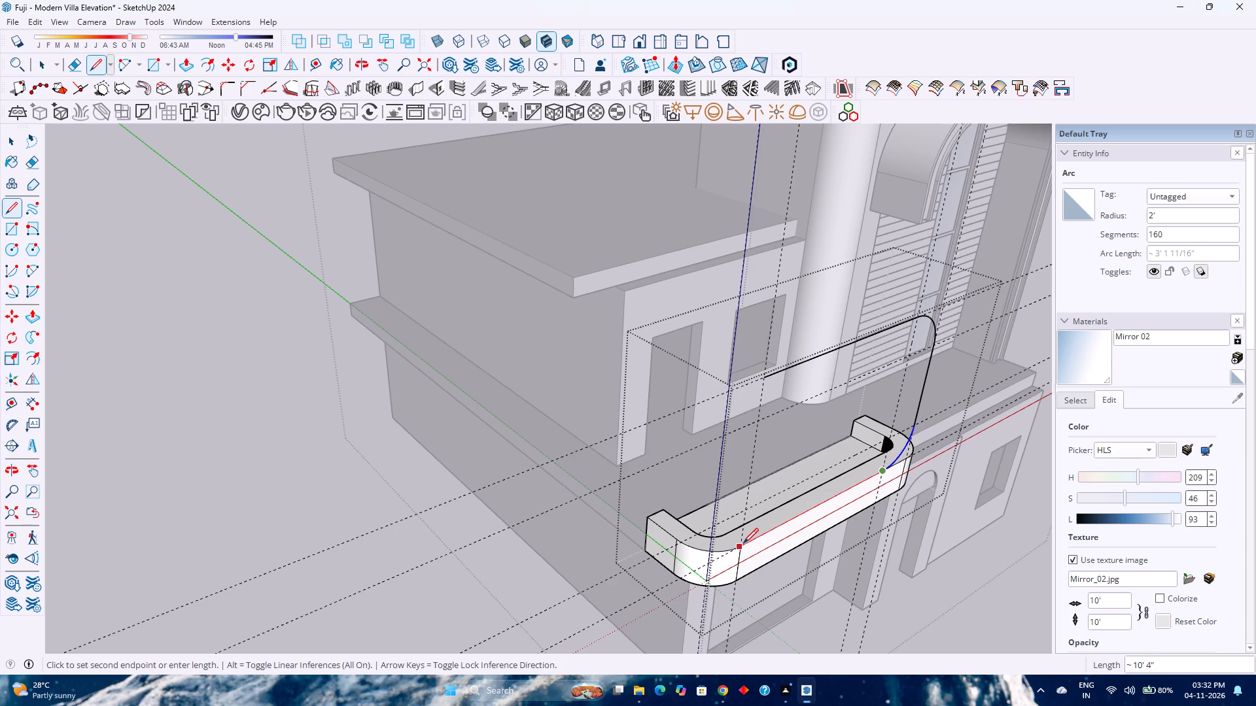
left_click(747, 545)
middle_click_drag(743, 545, 733, 558)
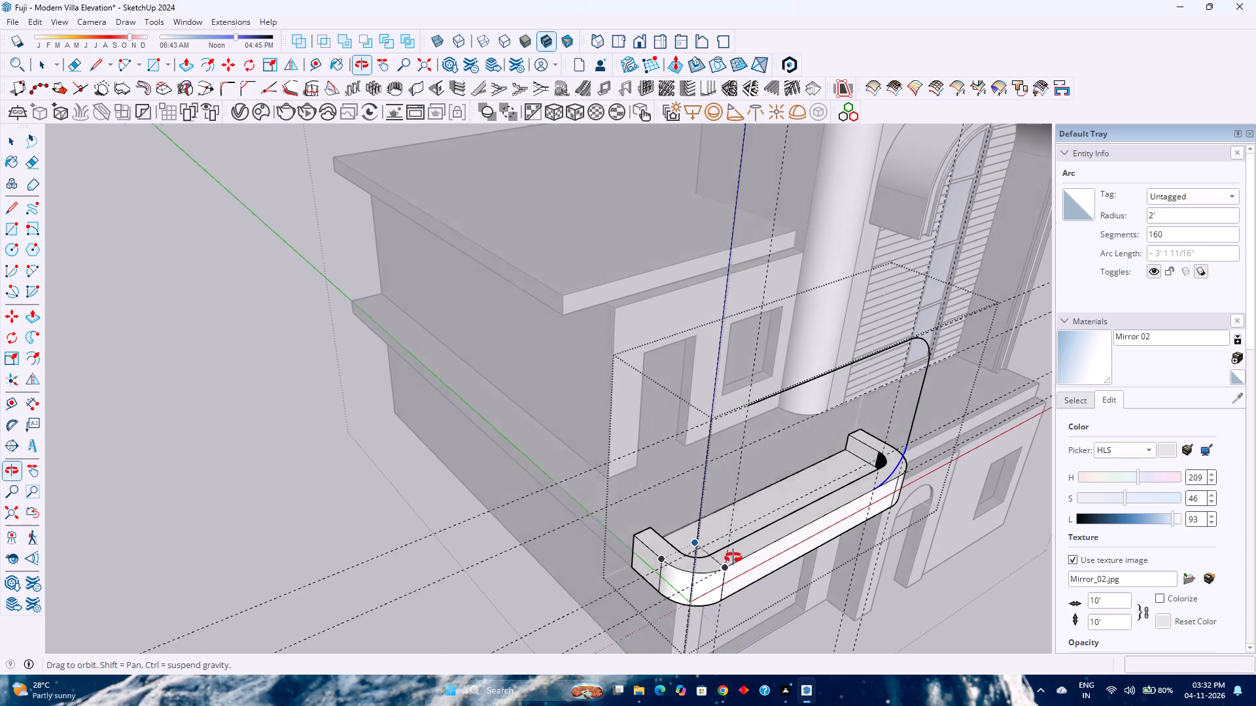
middle_click_drag(733, 558, 732, 562)
middle_click(732, 562)
middle_click_drag(722, 562, 700, 497, "shift")
middle_click_drag(692, 497, 735, 535)
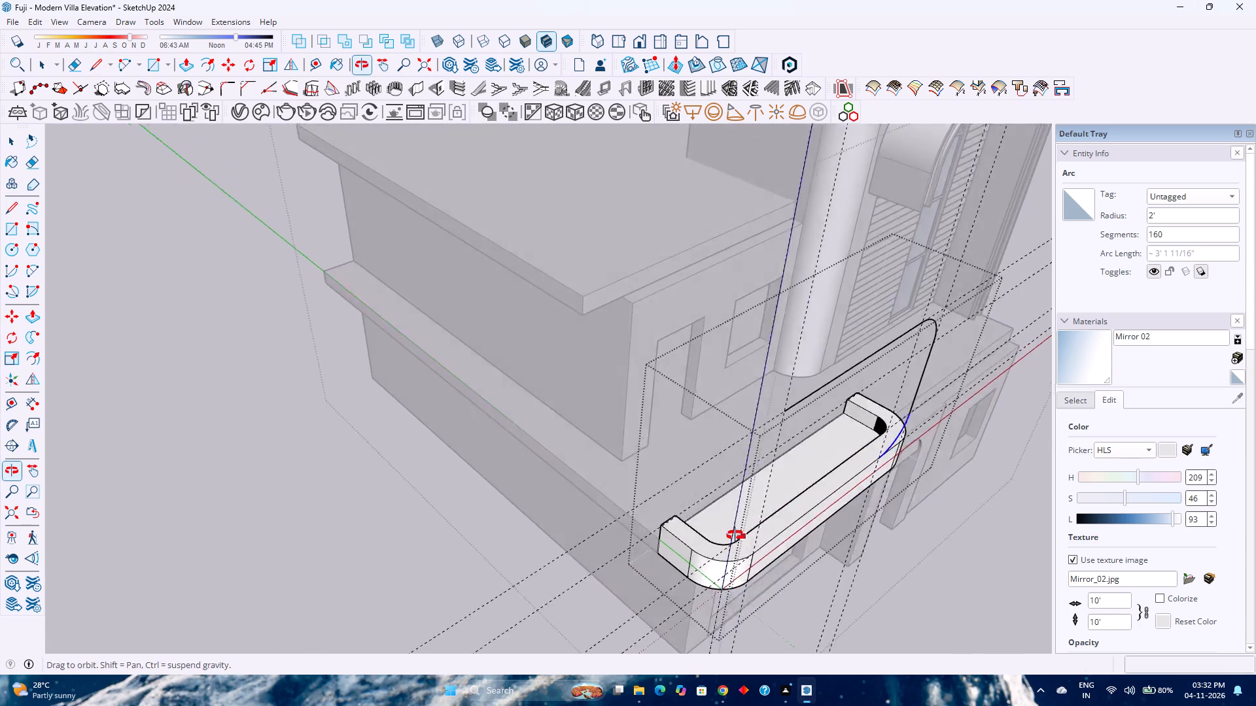
middle_click_drag(735, 535, 782, 538)
middle_click_drag(805, 556, 729, 491, "shift")
middle_click(728, 490, "shift")
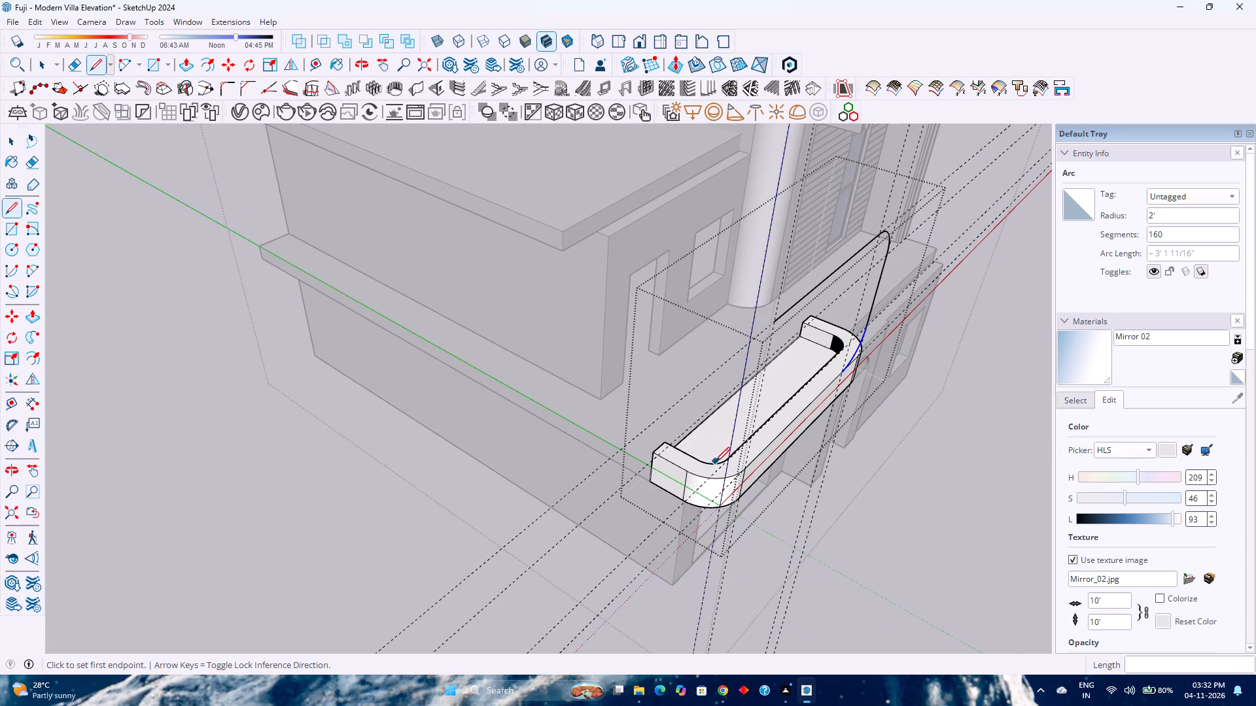
key("space")
Place a guide offset 2' along the green axis from the outline's top edge, towards the building.
middle_click_drag(747, 448, 672, 379)
scroll(669, 371, "up", 1)
middle_click_drag(662, 388, 669, 424, "shift")
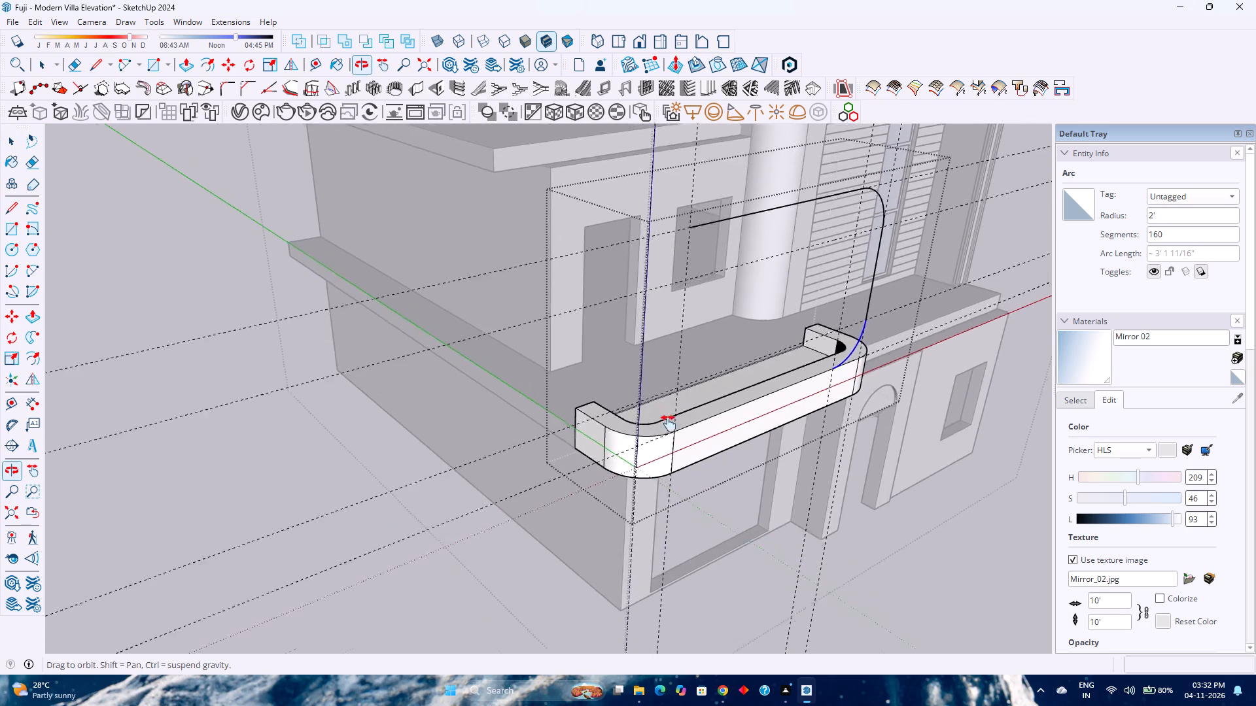
middle_click_drag(669, 424, 657, 469, "shift")
middle_click(657, 469, "shift")
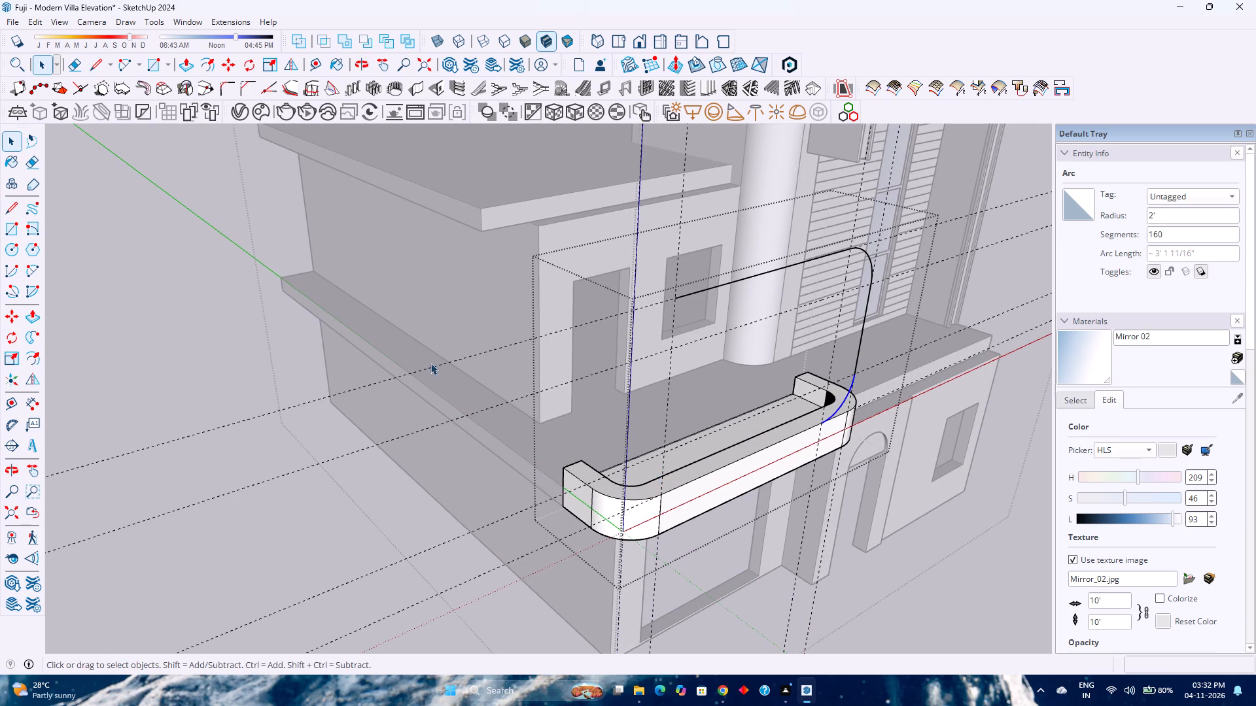
left_click(309, 61)
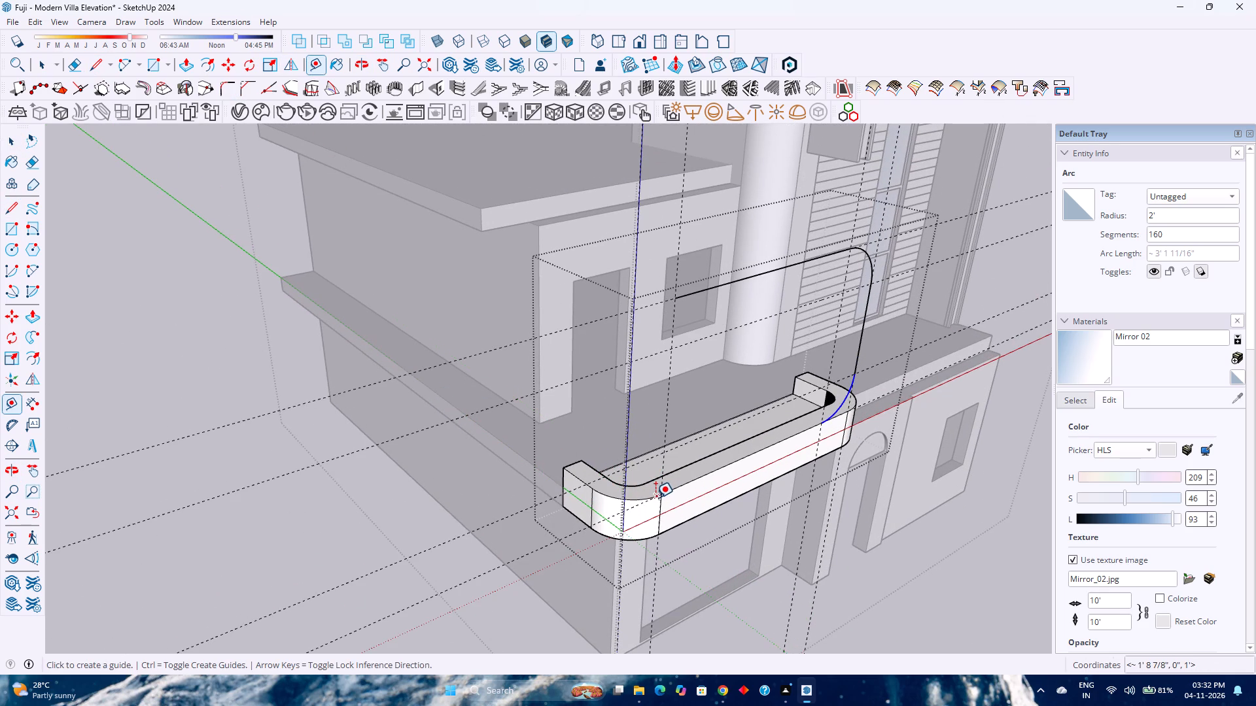
left_click(744, 457)
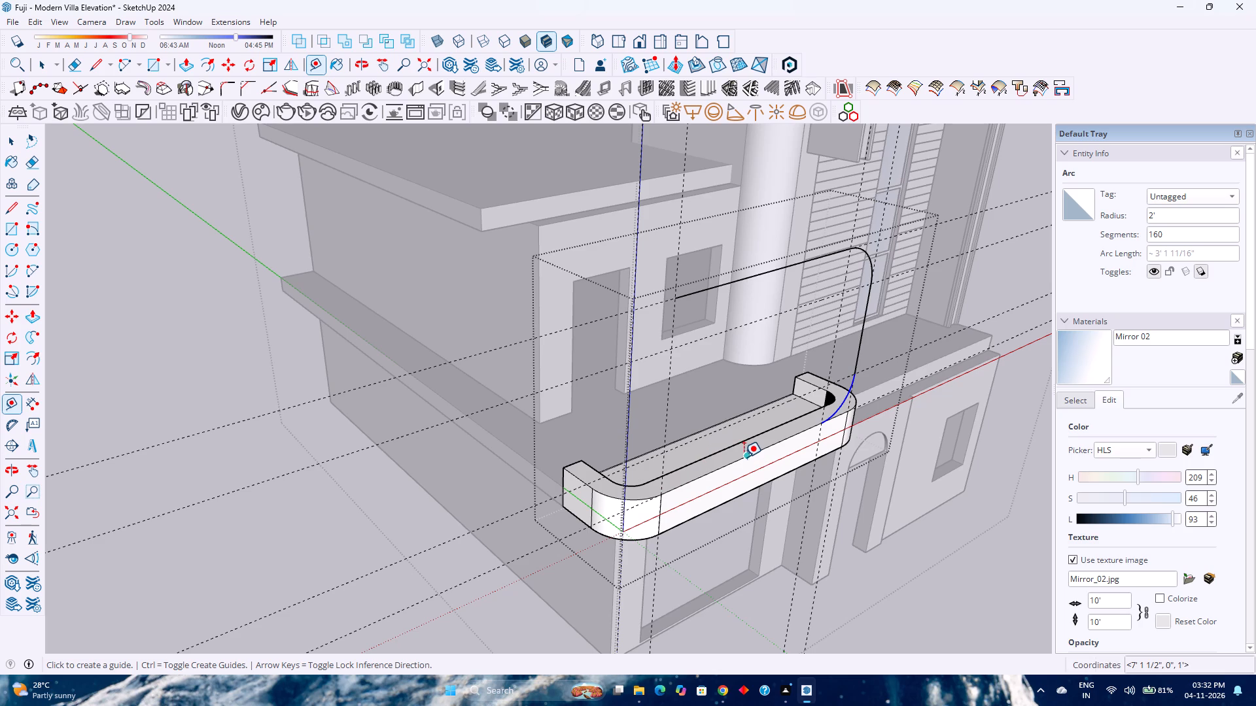
key("Escape")
middle_click_drag(704, 442, 795, 498)
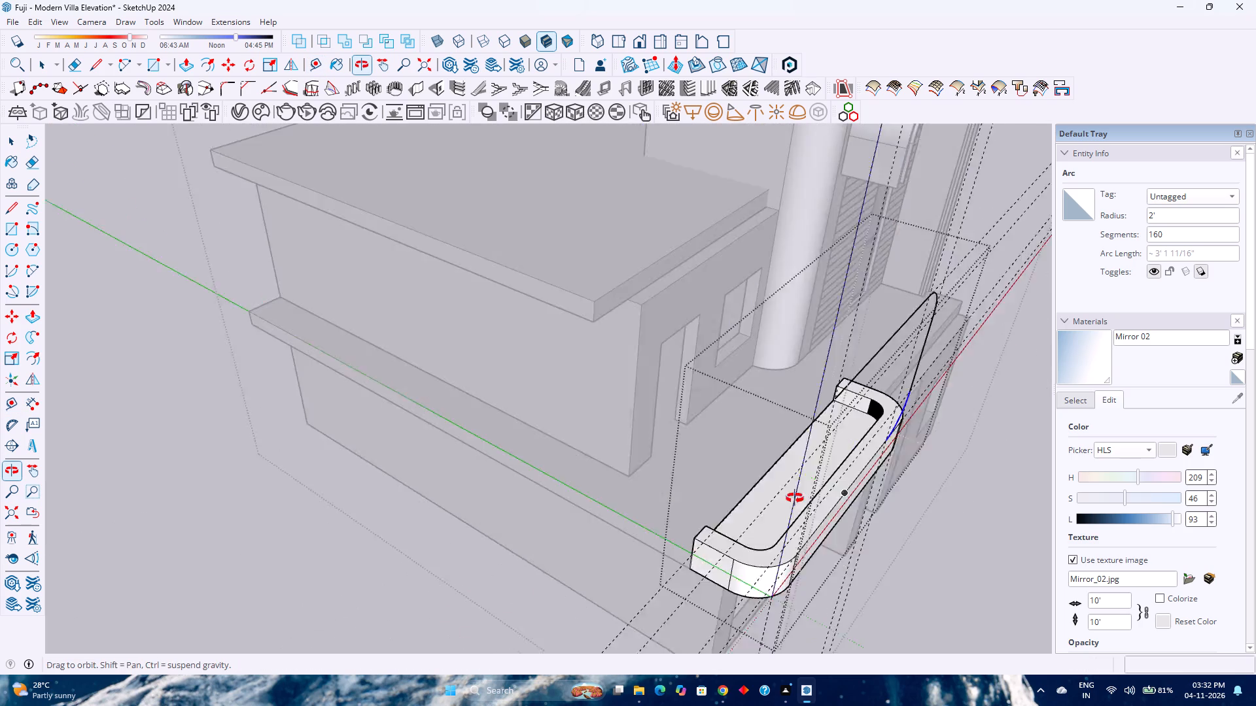
middle_click_drag(795, 498, 986, 537)
middle_click(986, 537)
middle_click_drag(839, 473, 675, 548, "shift")
middle_click(675, 548, "shift")
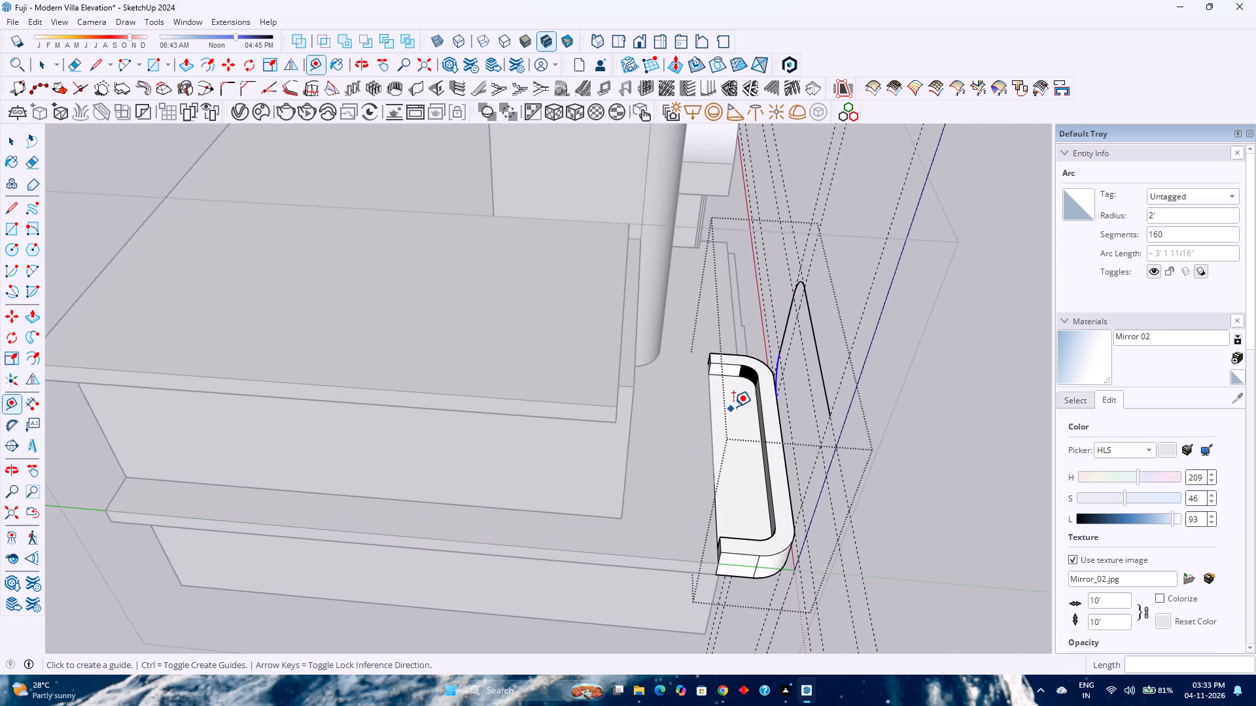
left_click(821, 356)
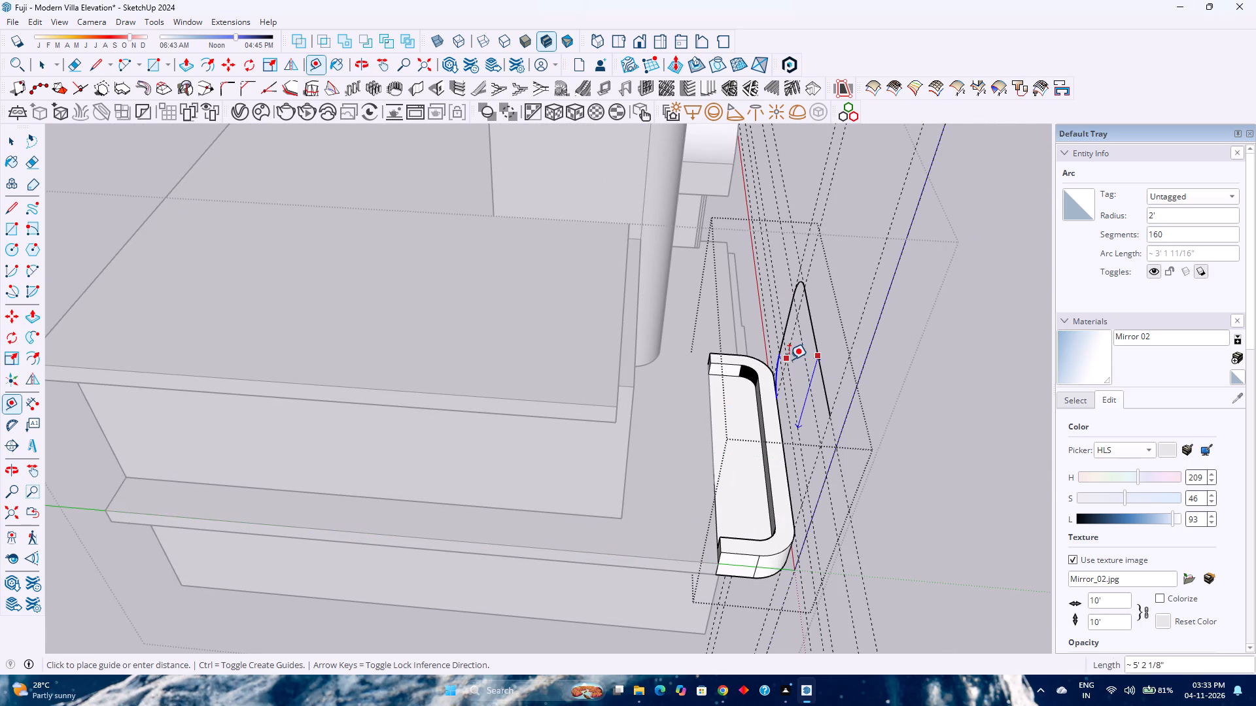
key("Left")
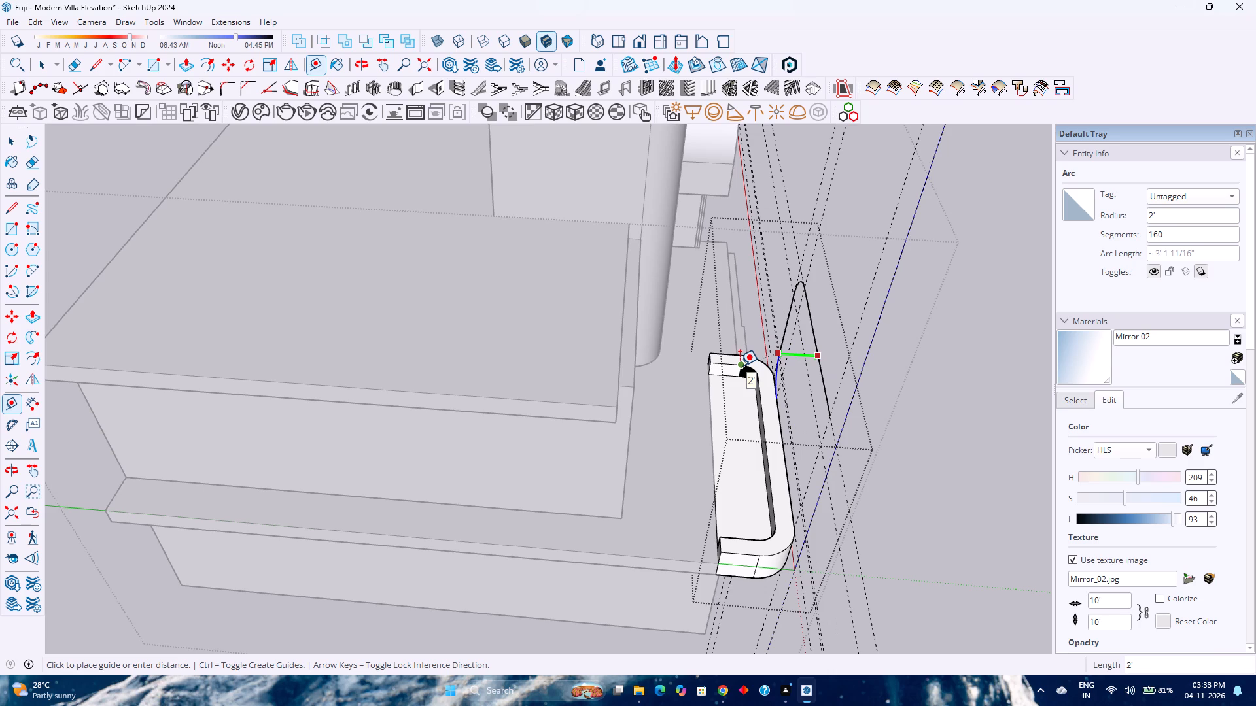
type("2'")
key("Return")
Place a guide 8' 6" above the one along the front projection's left side, level with the outline's top edge.
scroll(830, 457, "up", 3)
middle_click_drag(829, 458, 574, 486)
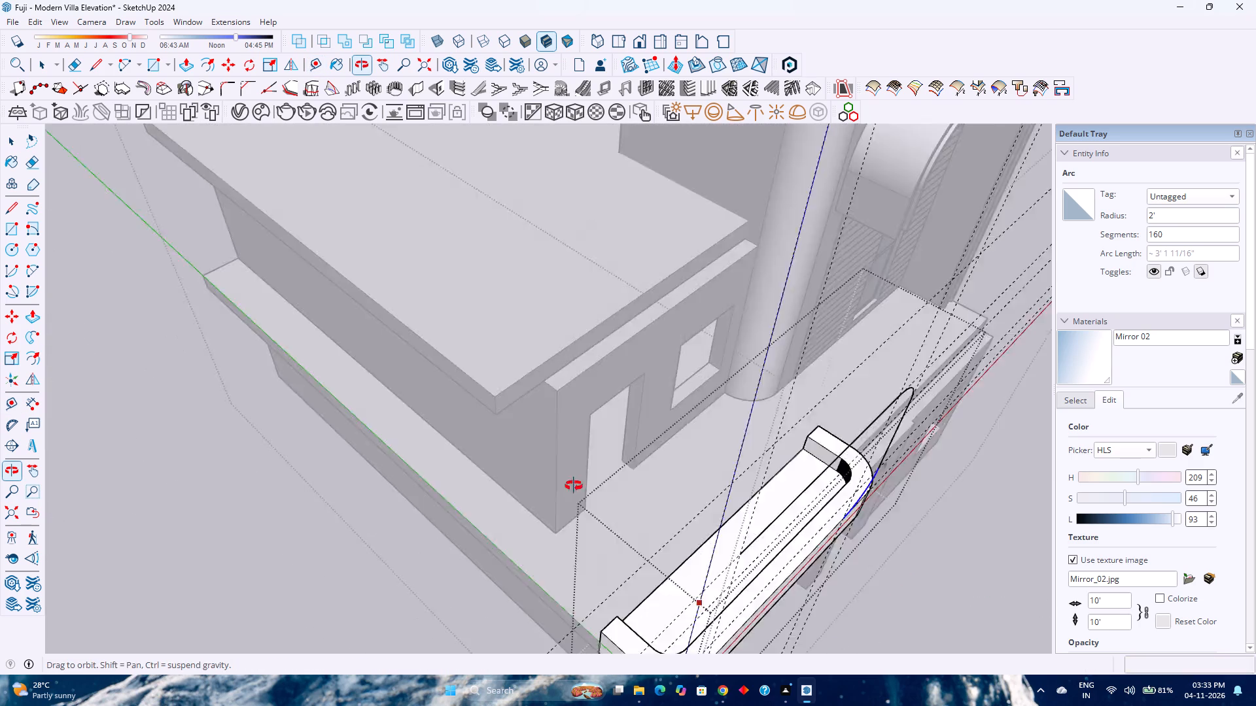
middle_click_drag(574, 486, 500, 450)
middle_click(500, 450)
middle_click_drag(572, 514, 568, 395, "shift")
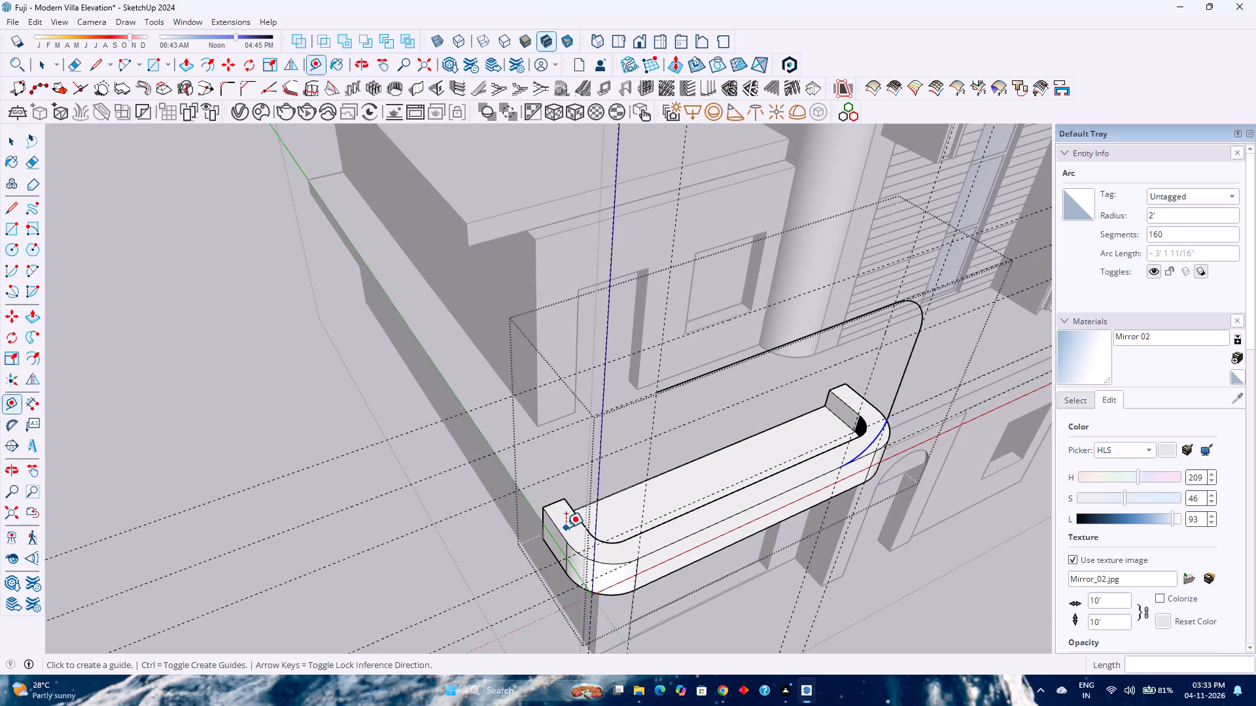
left_click(565, 534)
key("Up")
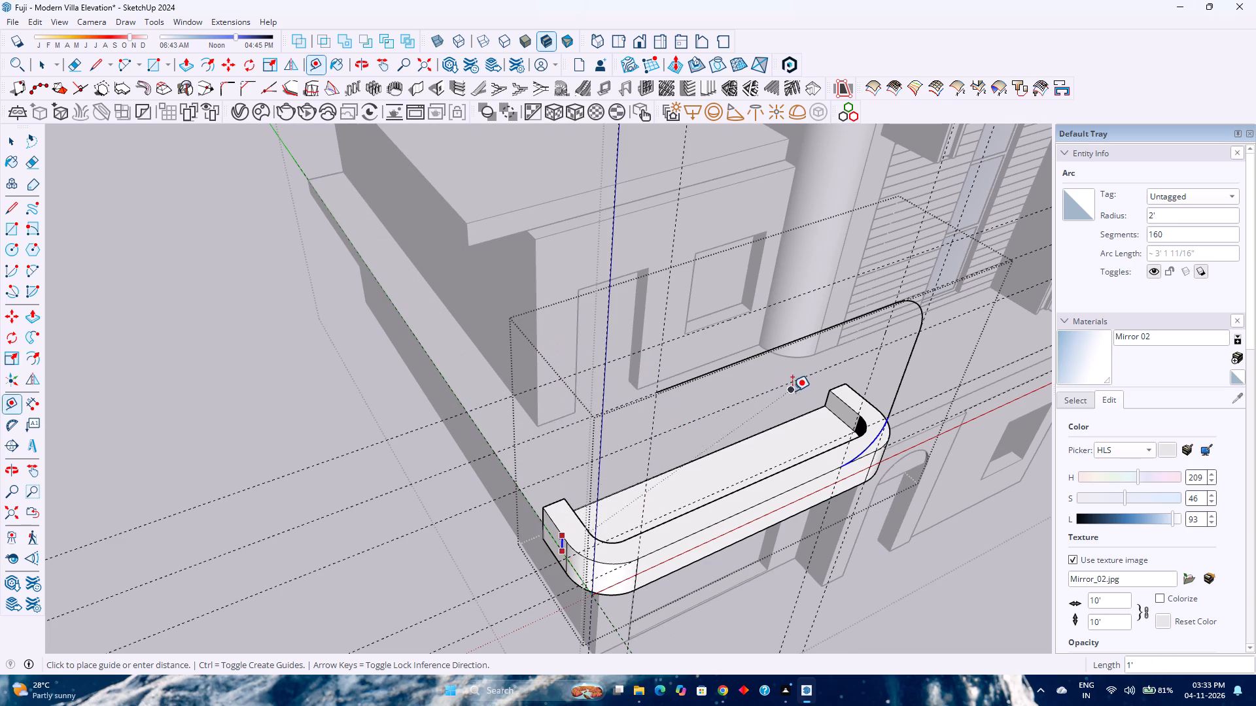
middle_click_drag(795, 399, 733, 355)
middle_click_drag(637, 303, 710, 408, "shift")
middle_click(711, 411, "shift")
middle_click_drag(714, 445, 616, 392)
middle_click_drag(589, 375, 670, 467, "shift")
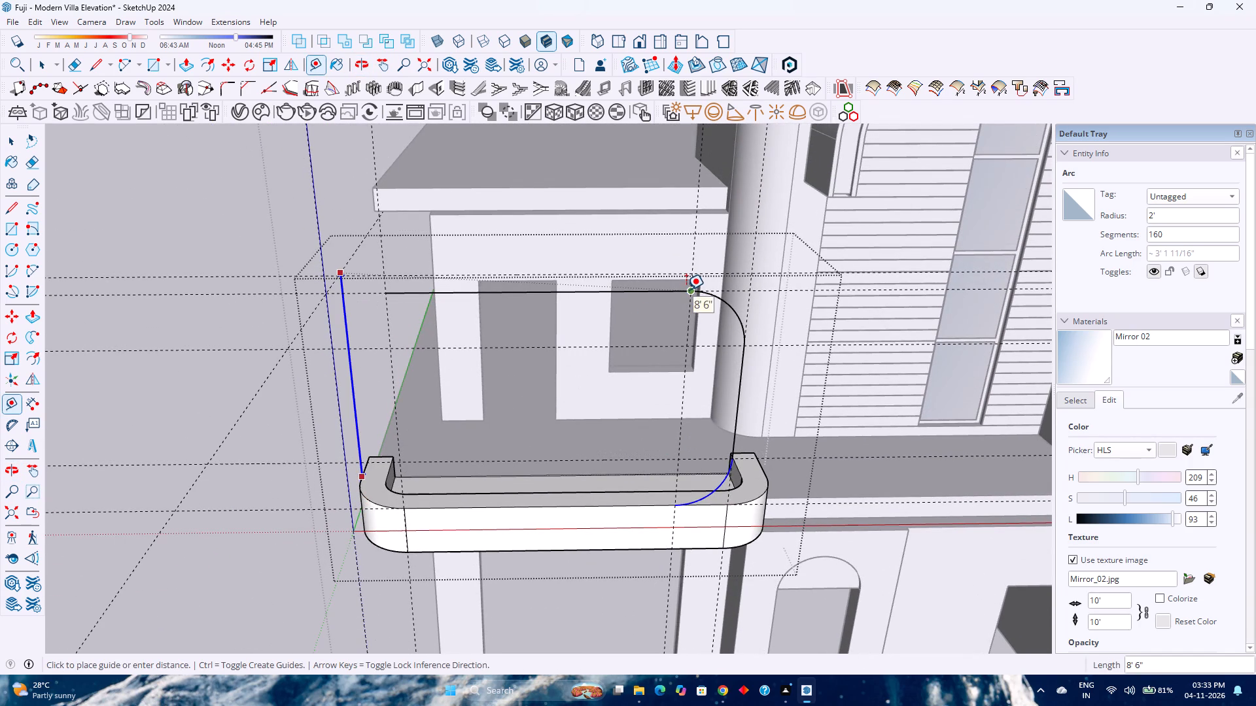
left_click(686, 290)
Place a guide offset 2' along the red axis from the raised side guide.
middle_click_drag(281, 333, 380, 347)
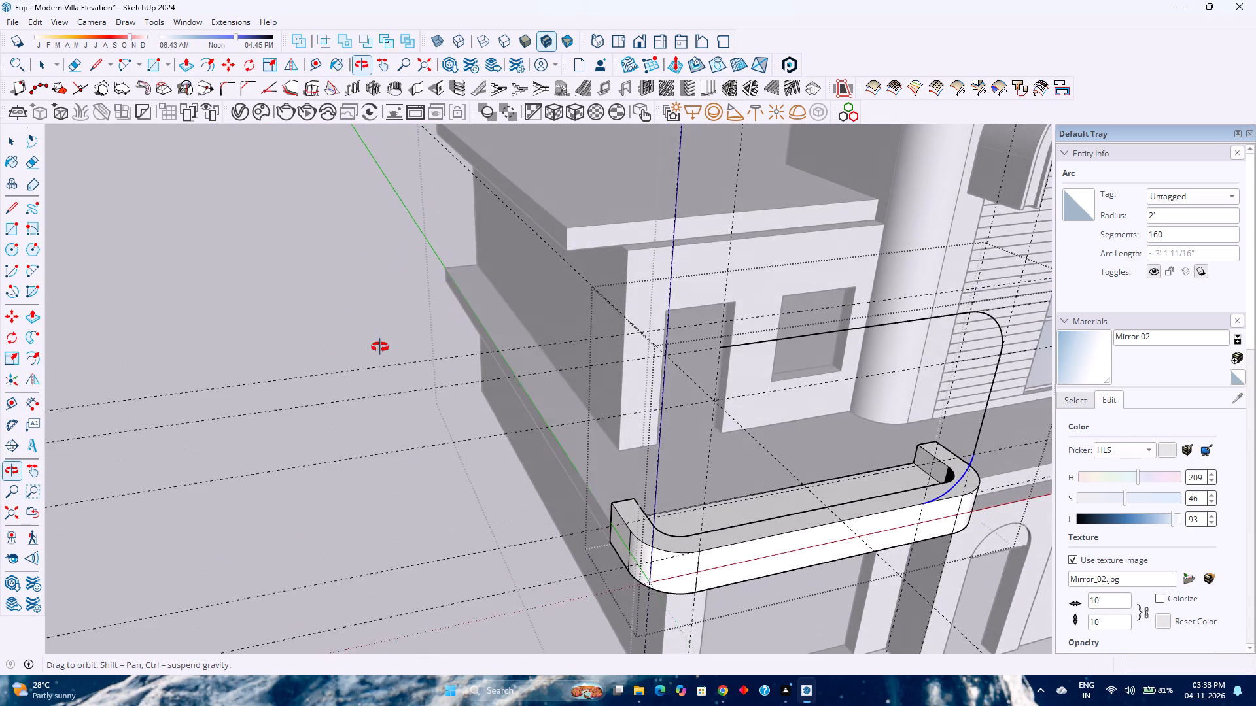
middle_click_drag(380, 347, 380, 348)
middle_click(380, 348)
left_click(572, 265)
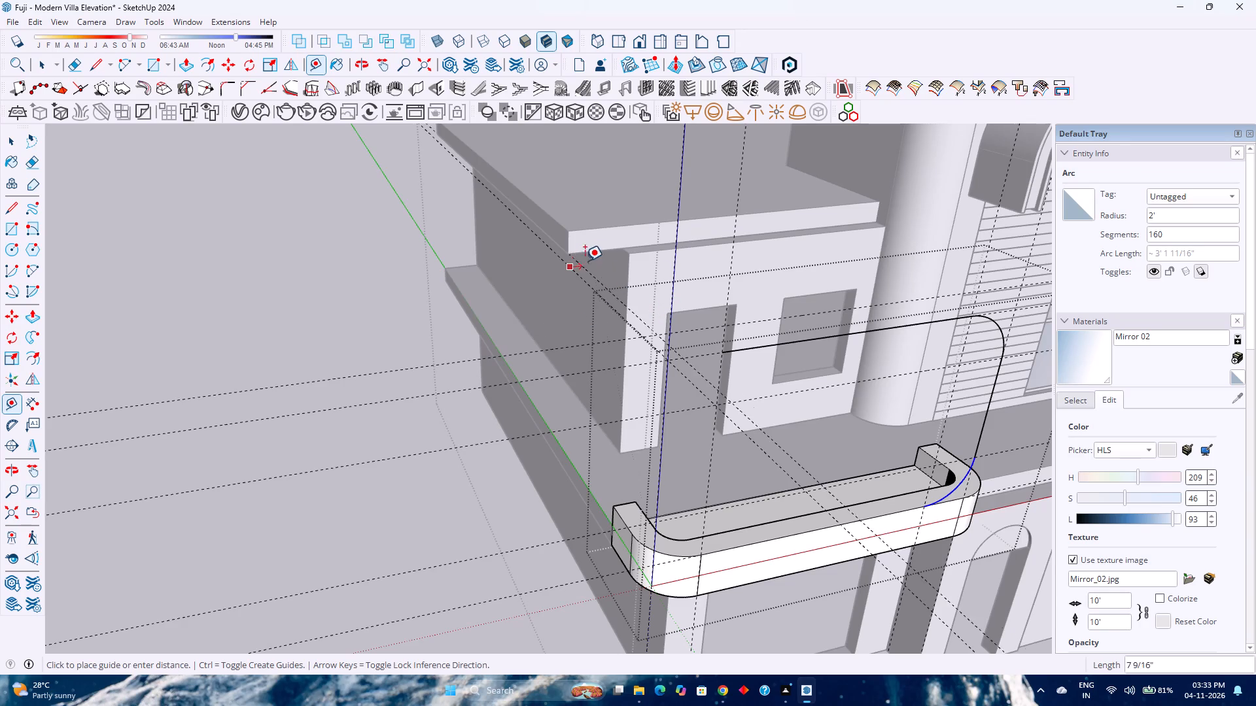
key("Right")
key("2")
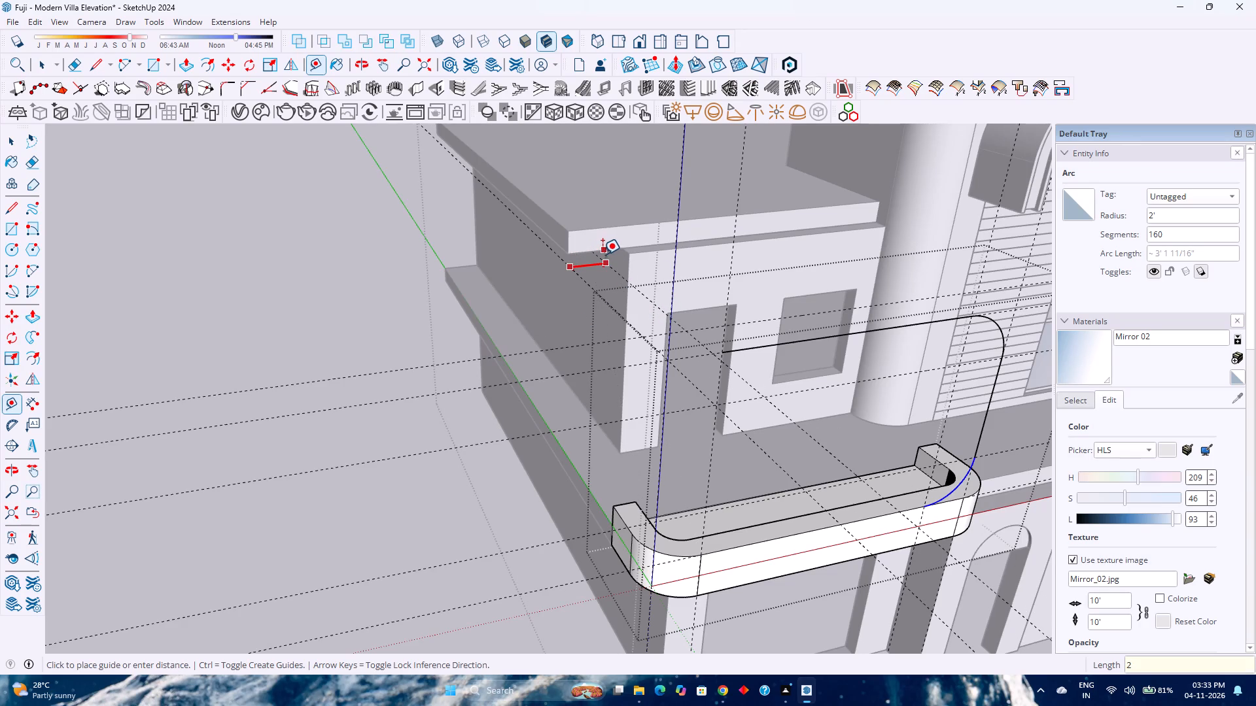
key("apostrophe")
key("Return")
Draw a tangent horizontal corner arc from the top edge's left end back to the crossing of the raised side guide and the rear guide.
middle_click_drag(604, 305, 478, 351)
middle_click(478, 351)
scroll(474, 353, "down", 1)
middle_click_drag(428, 386, 584, 244, "shift")
middle_click_drag(585, 262, 519, 372)
middle_click_drag(435, 414, 585, 237, "shift")
middle_click_drag(593, 231, 604, 222, "shift")
middle_click_drag(603, 332, 483, 370)
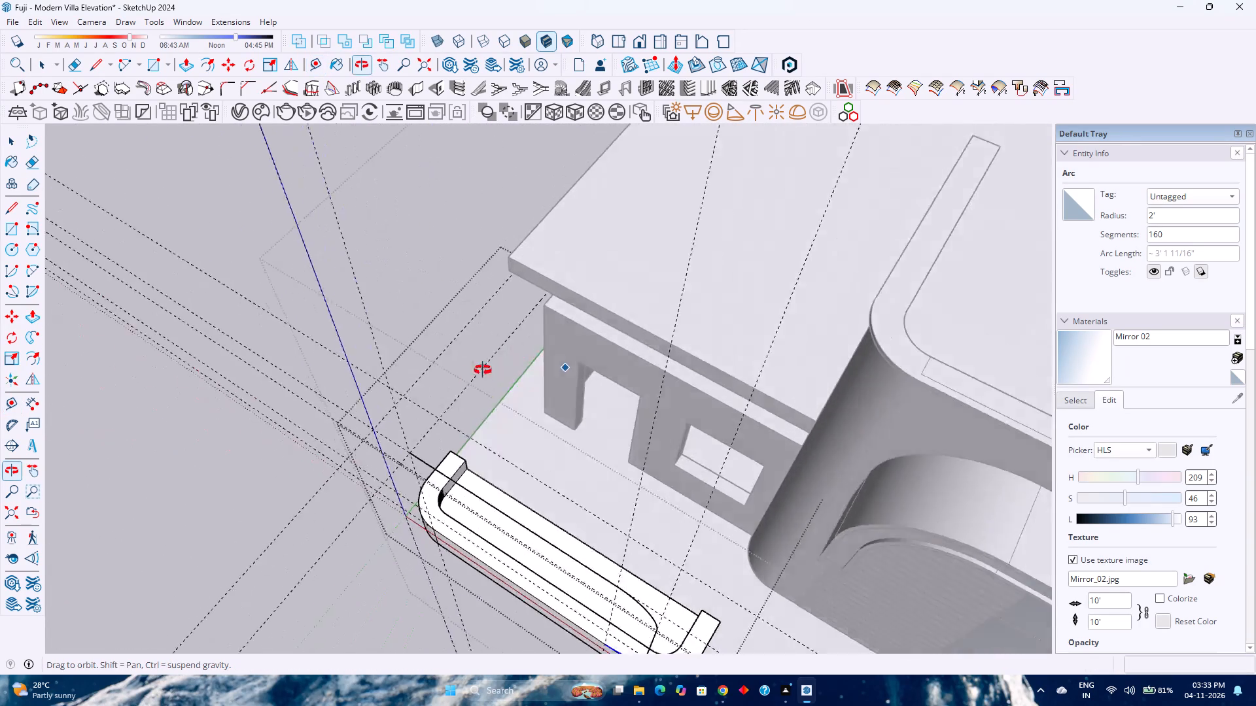
middle_click_drag(483, 370, 226, 443)
scroll(277, 335, "up", 8)
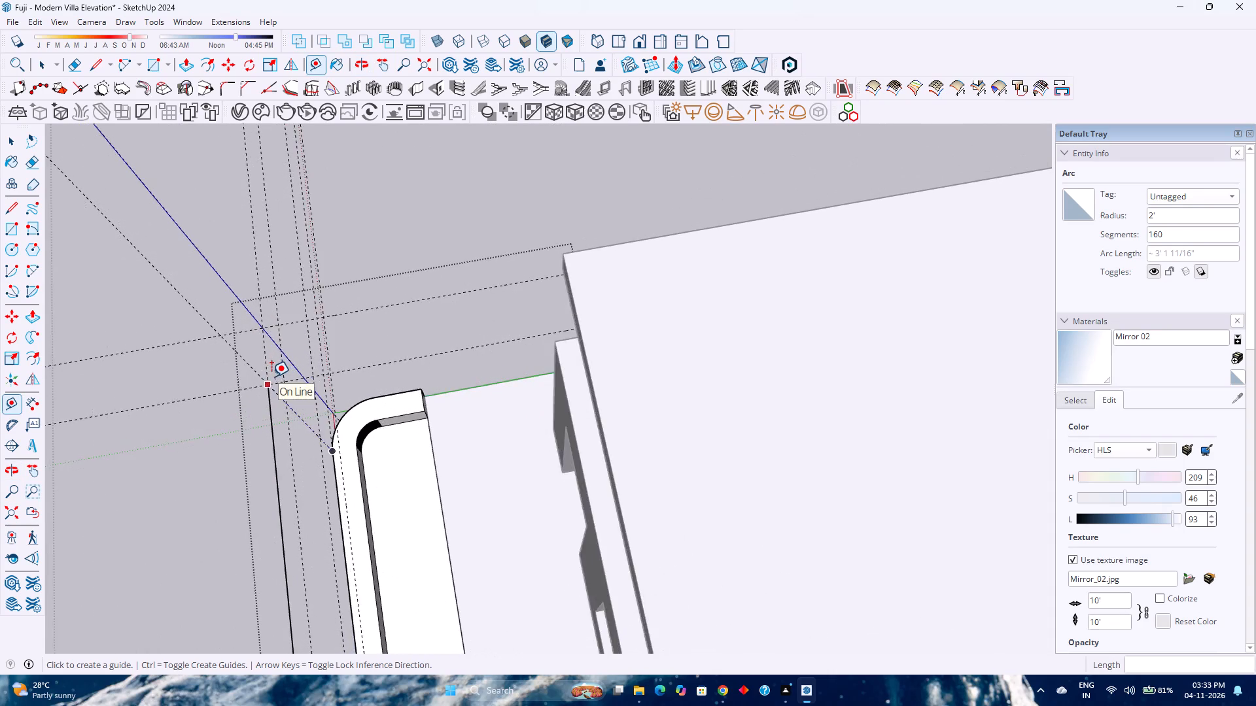
scroll(271, 377, "up", 4)
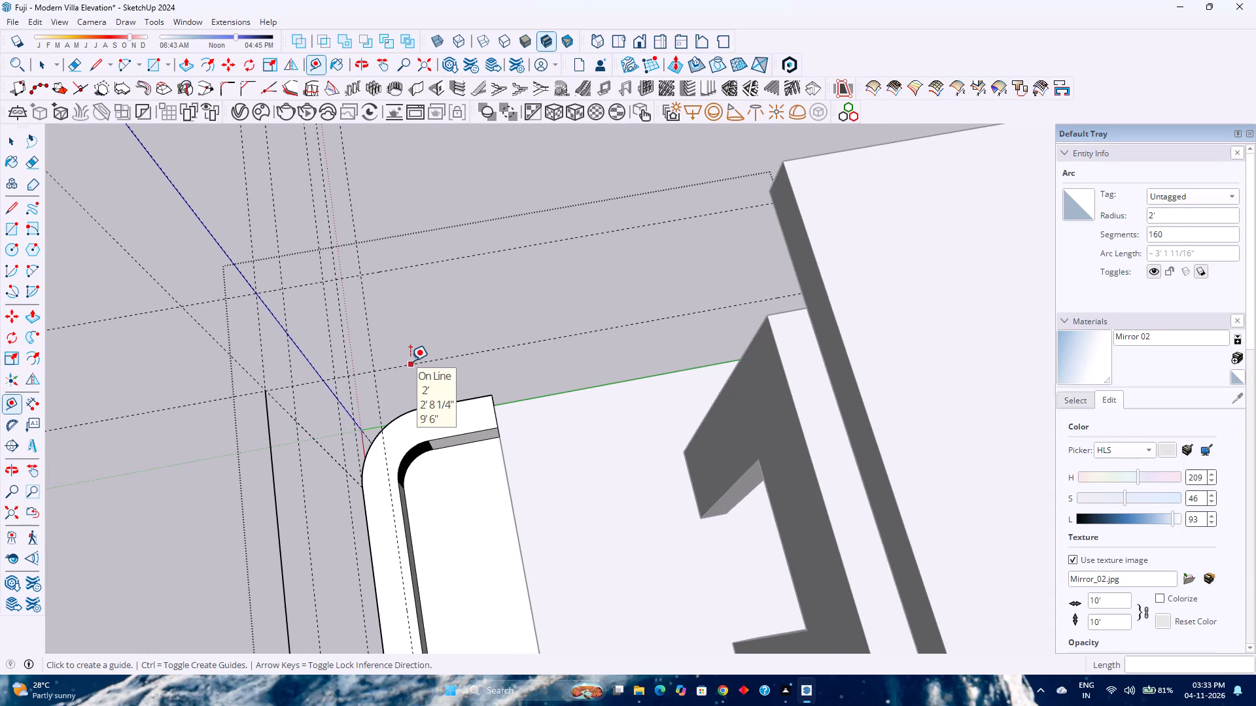
key("a")
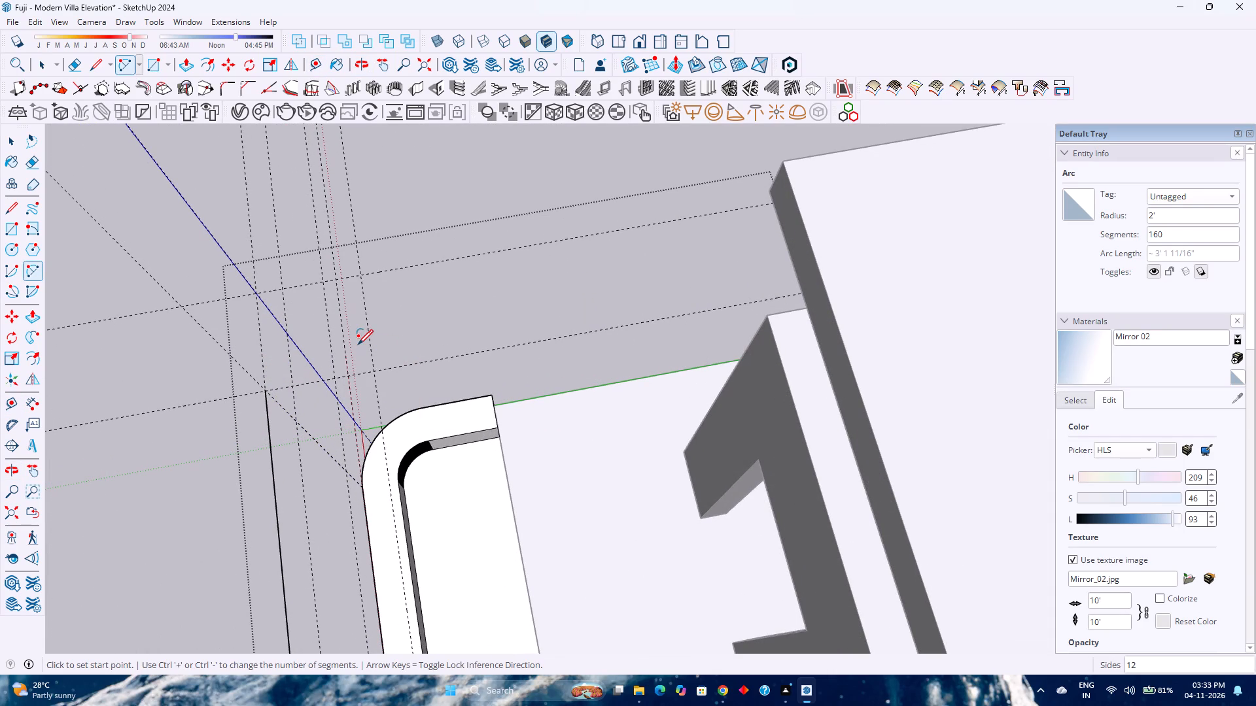
left_click(268, 390)
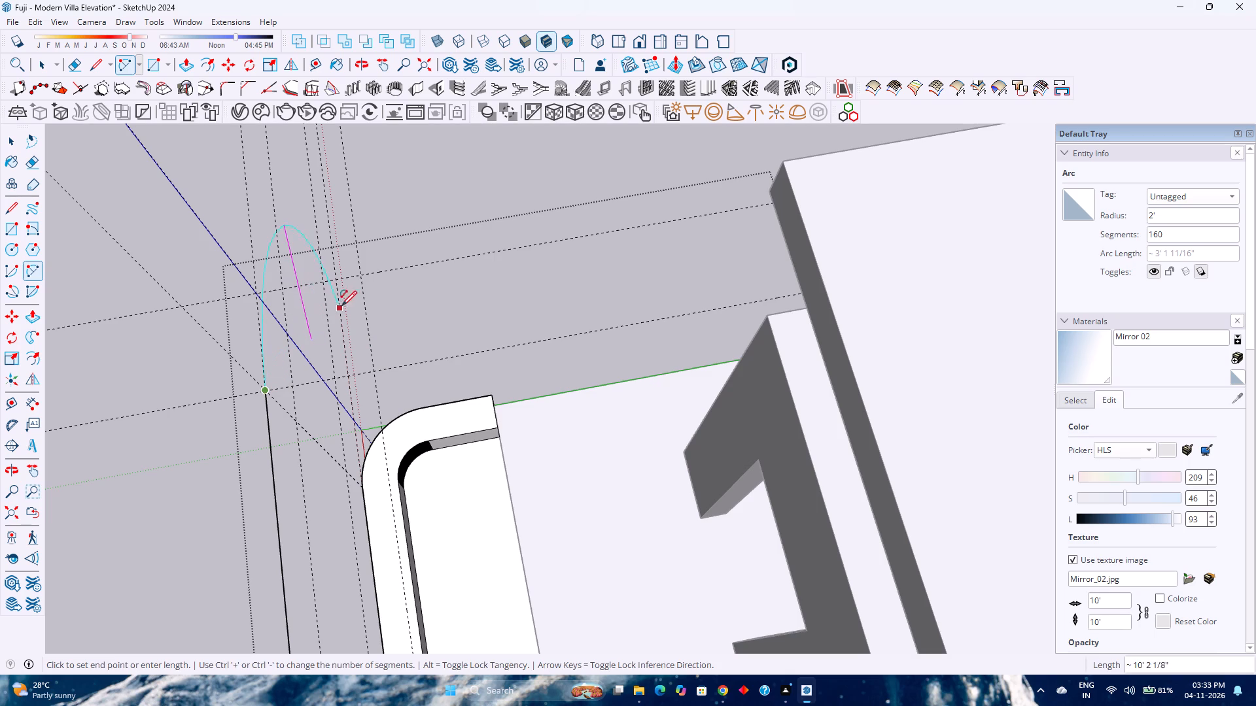
double_click(362, 277)
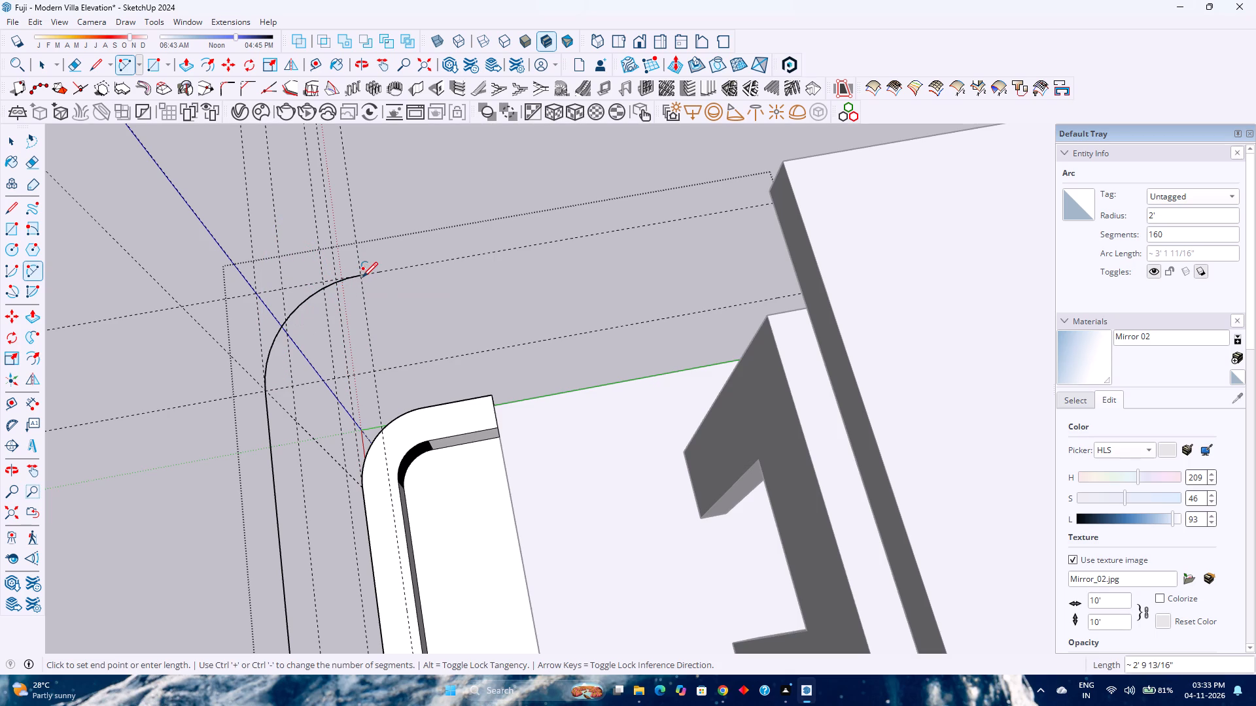
Set the horizontal top left corner arc to a 2' radius and 160 segments.
key("space")
left_click(319, 291)
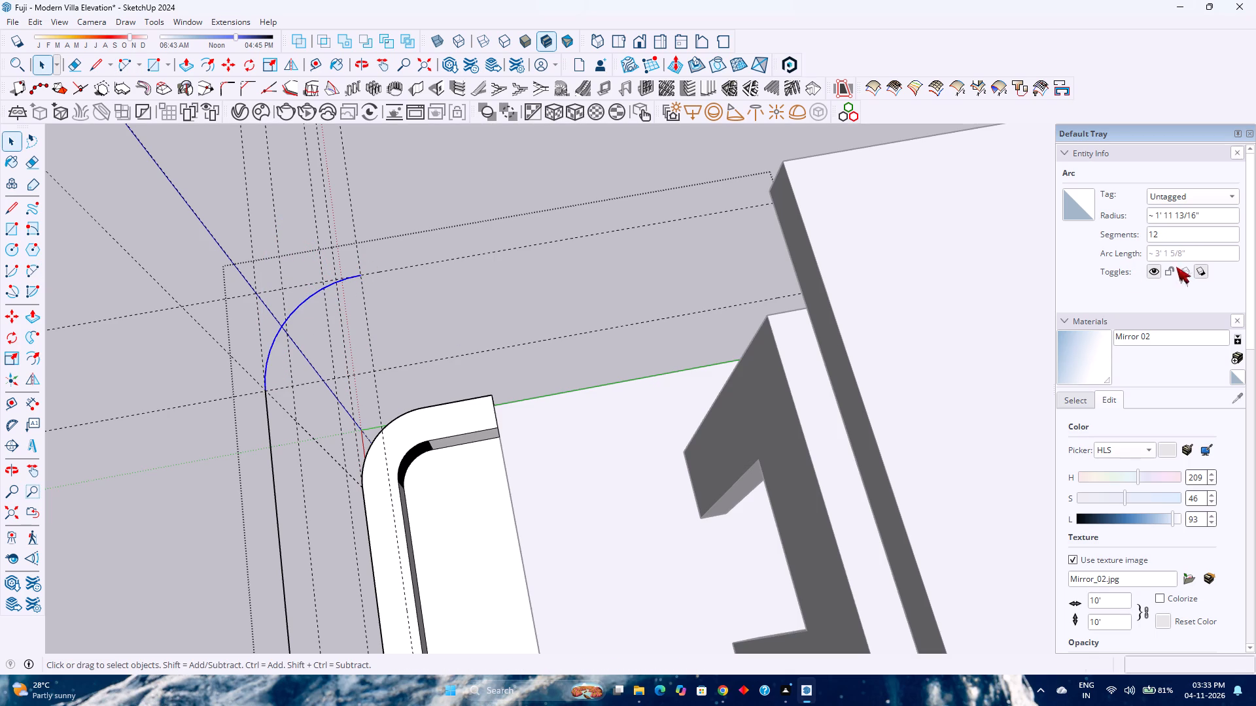
left_click_drag(1206, 216, 1128, 216)
key("2")
key("apostrophe")
key("Return")
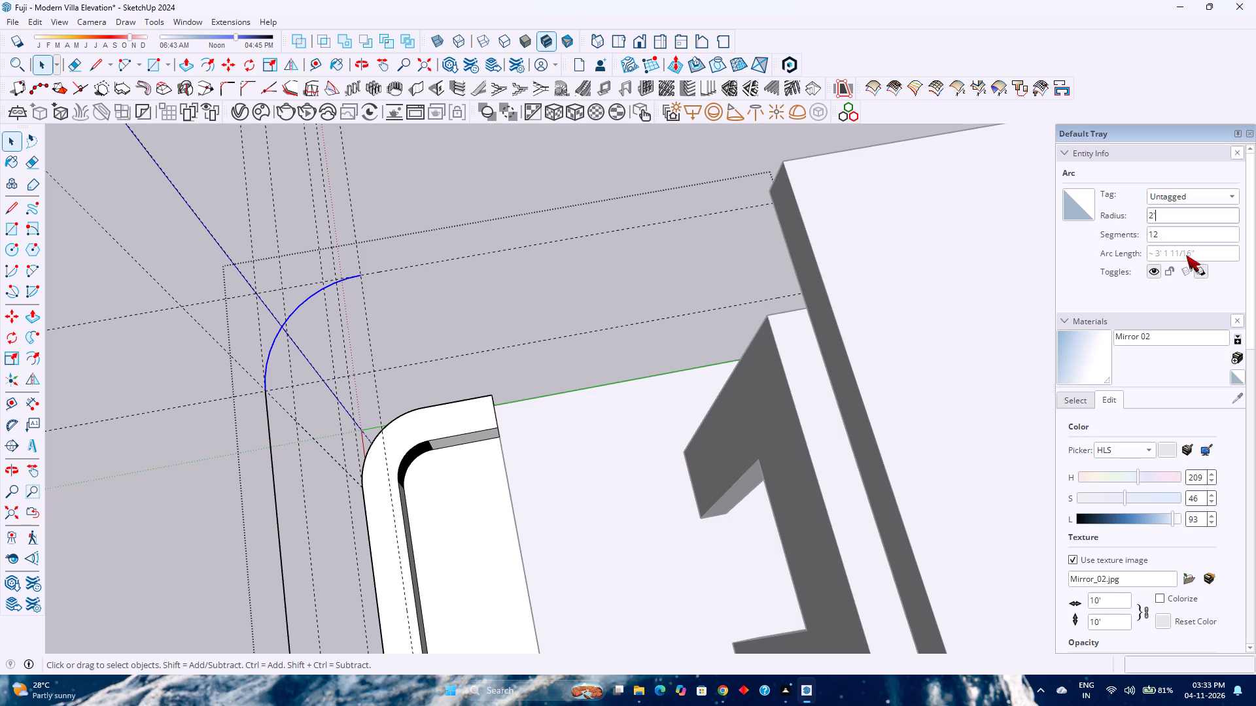
double_click(1186, 239)
key("1")
key("6")
key("0")
key("Return")
Examine the wall outline and its horizontal left corner arc from several sides of the front projection.
scroll(343, 394, "down", 2)
middle_click_drag(337, 411, 606, 291)
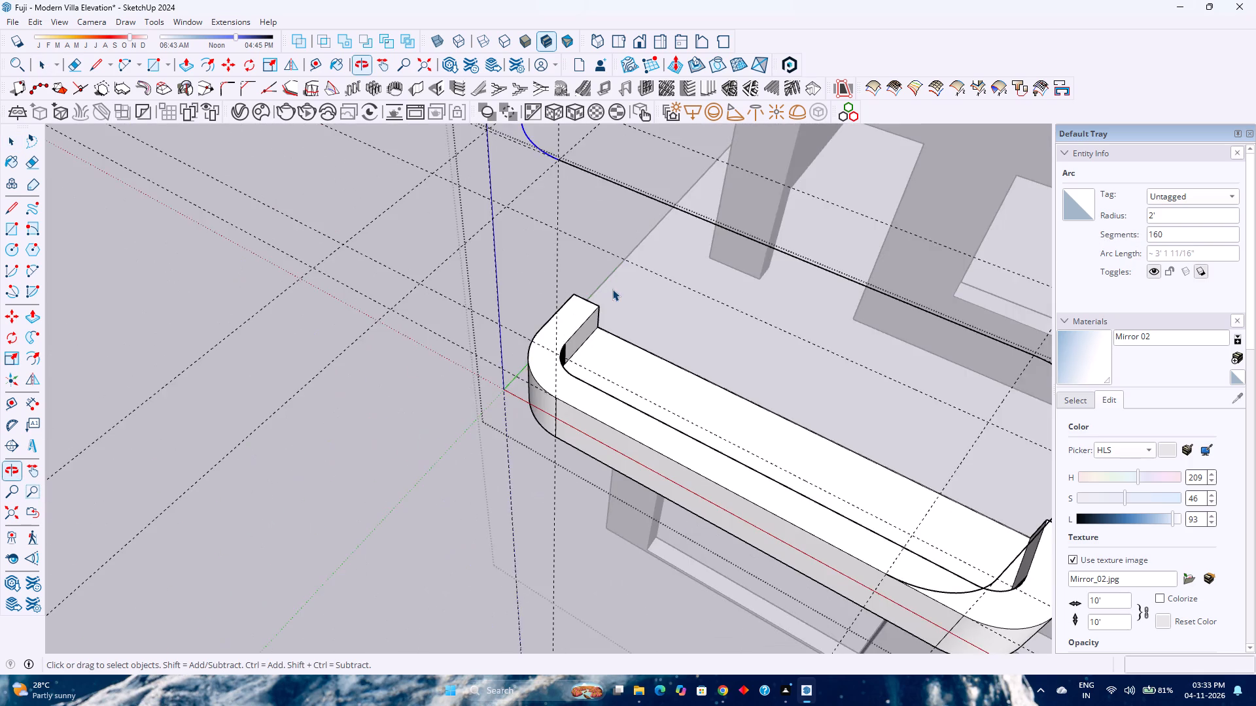
scroll(612, 289, "down", 2)
middle_click_drag(620, 307, 566, 330, "shift")
middle_click_drag(561, 331, 548, 331, "shift")
middle_click_drag(491, 363, 717, 312)
middle_click(717, 312)
middle_click_drag(737, 313, 434, 488, "shift")
scroll(430, 471, "down", 1)
middle_click_drag(430, 471, 572, 377)
middle_click(574, 377)
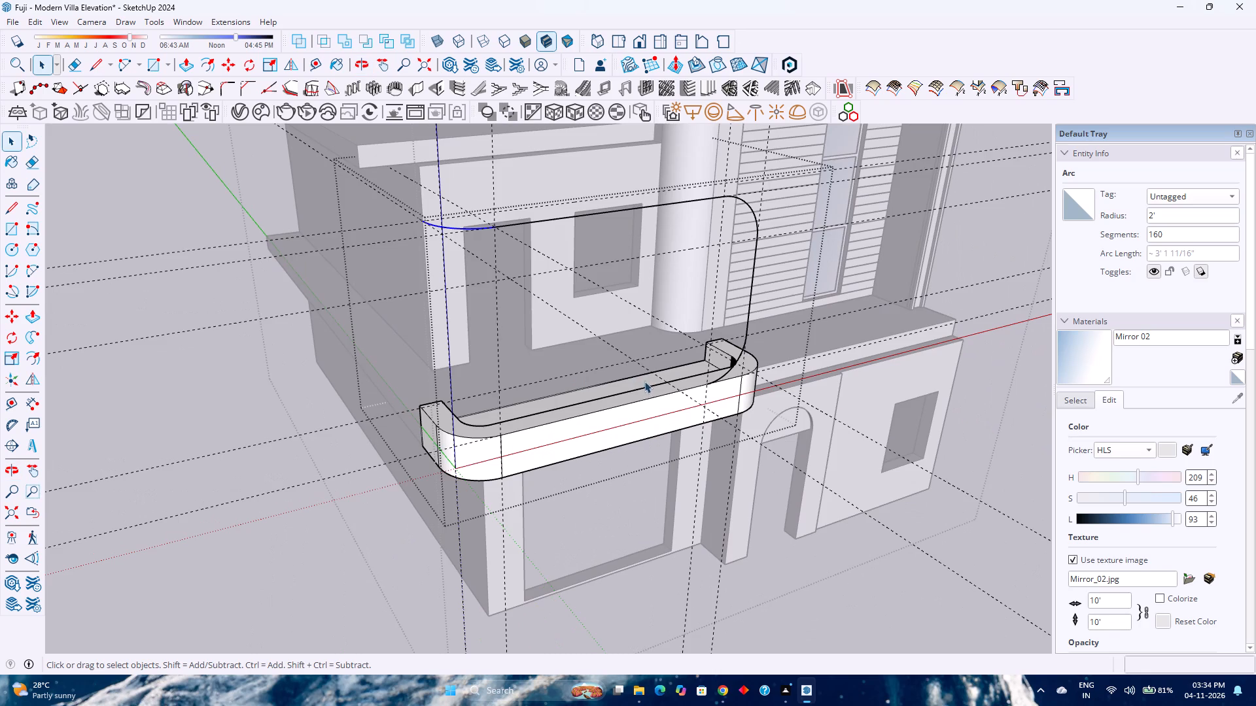
scroll(644, 382, "down", 1)
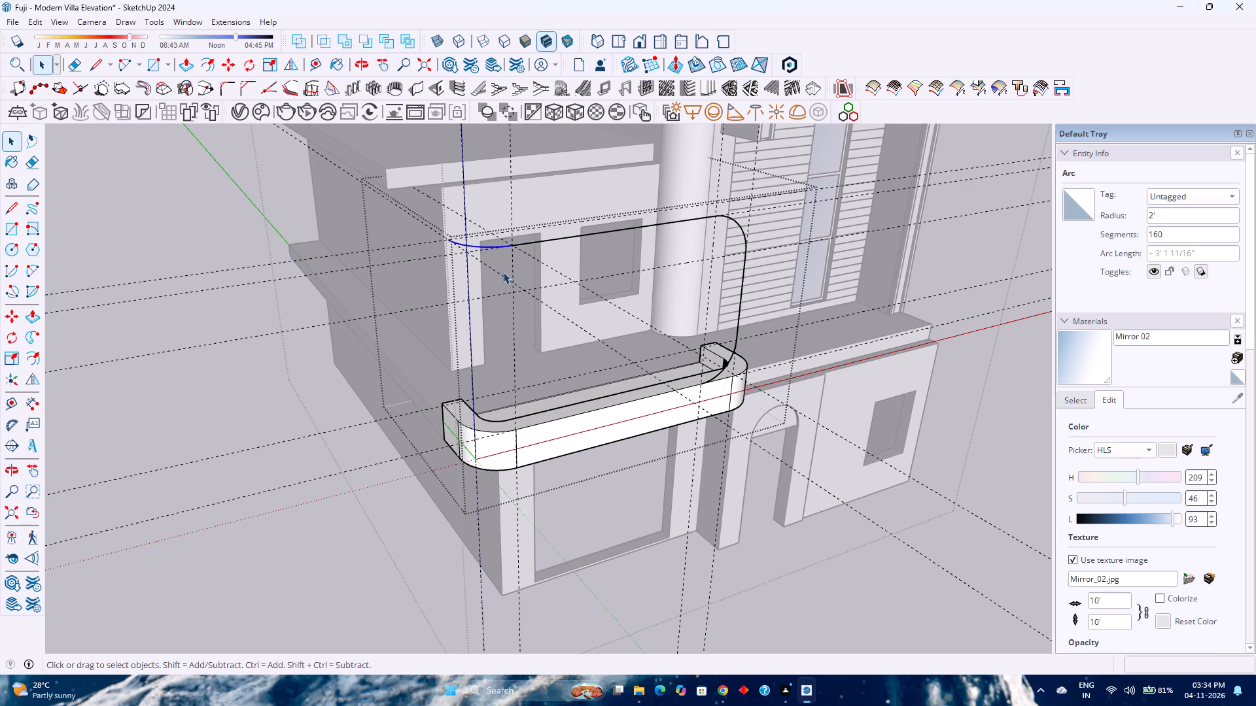
Copy the horizontal top left corner arc 8' 6" straight down along the blue axis to the outline's bottom level.
key("m")
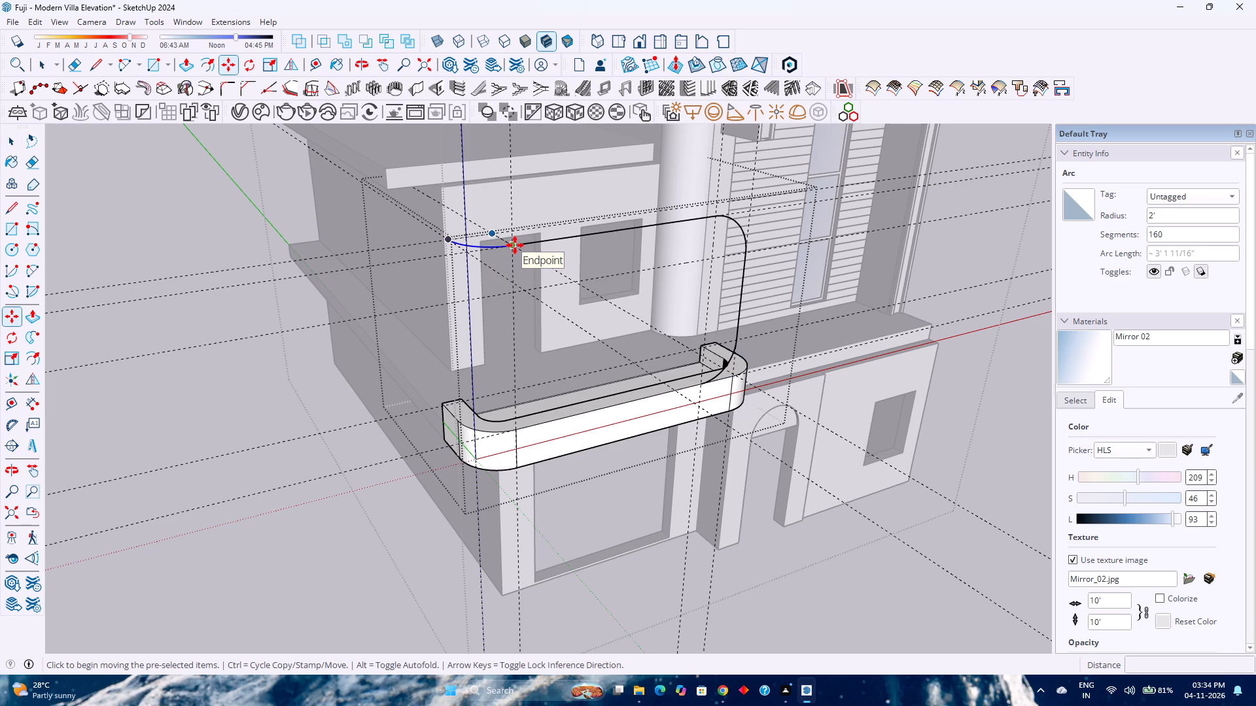
left_click(515, 245)
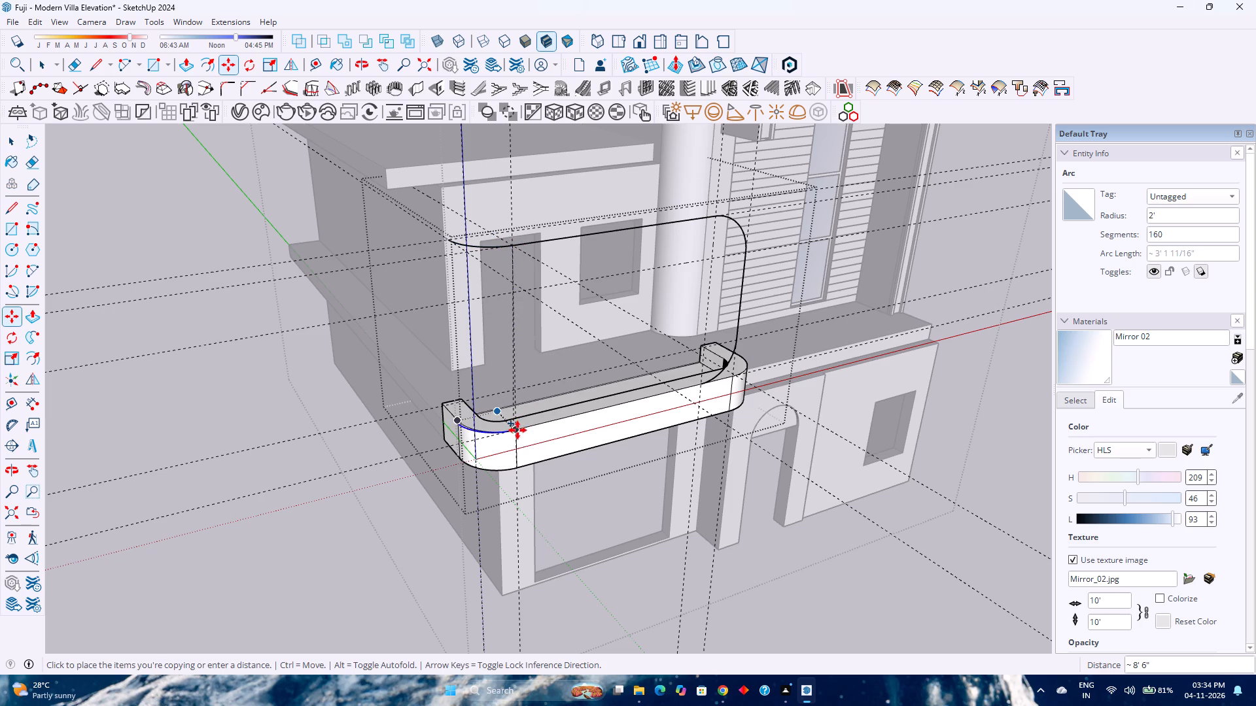
key("Up")
scroll(518, 431, "up", 3)
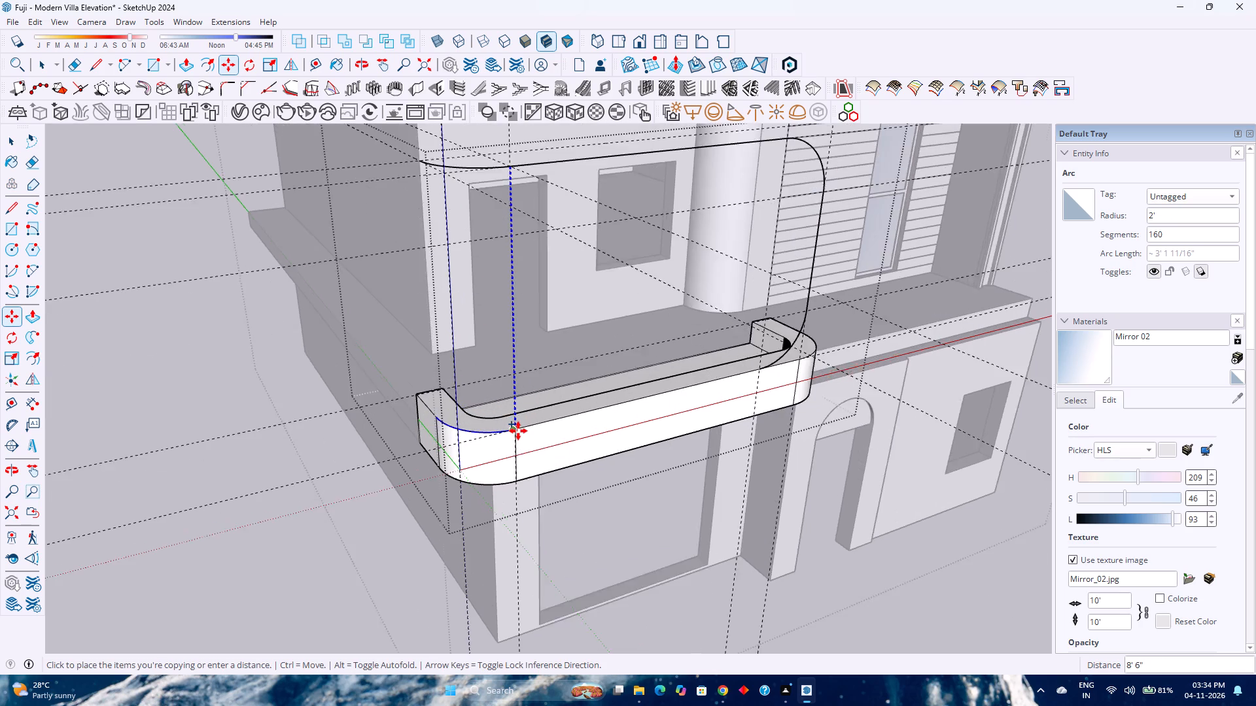
scroll(518, 431, "up", 6)
left_click(518, 431)
Draw the outline's bottom edge, about 10' 3 1/4" long, from the copied arc's front end to the lower right corner arc.
key("l")
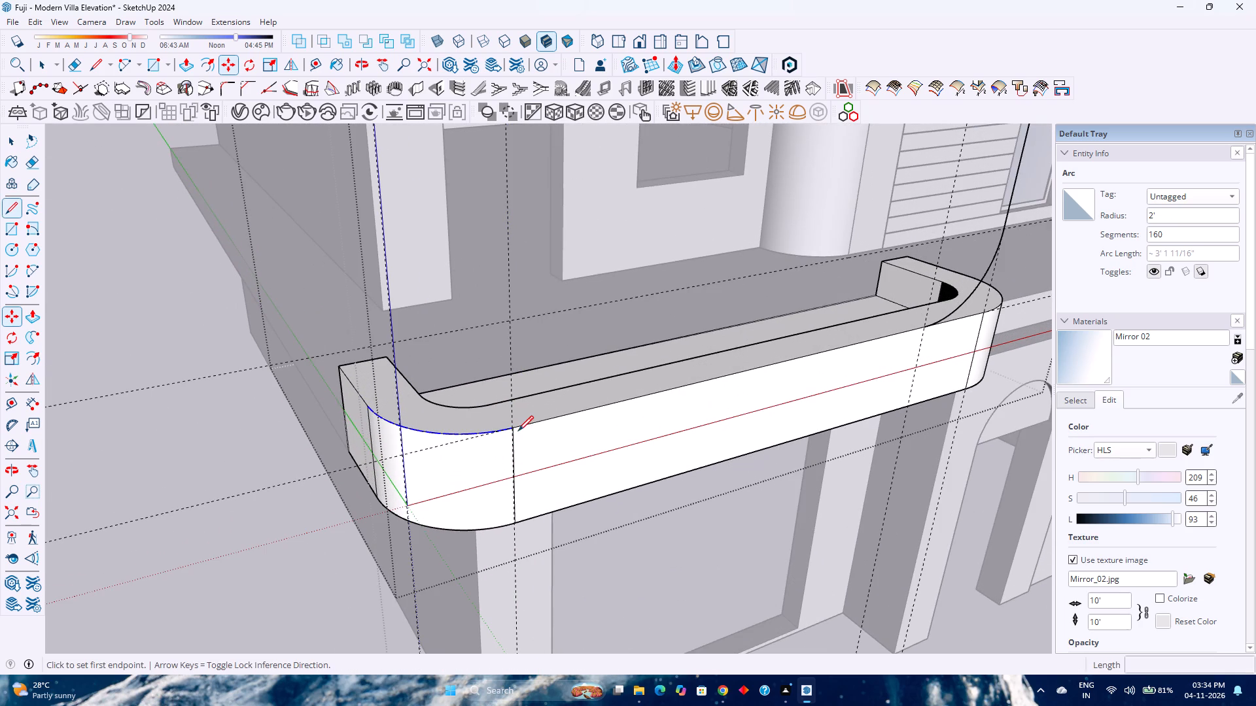
left_click(515, 429)
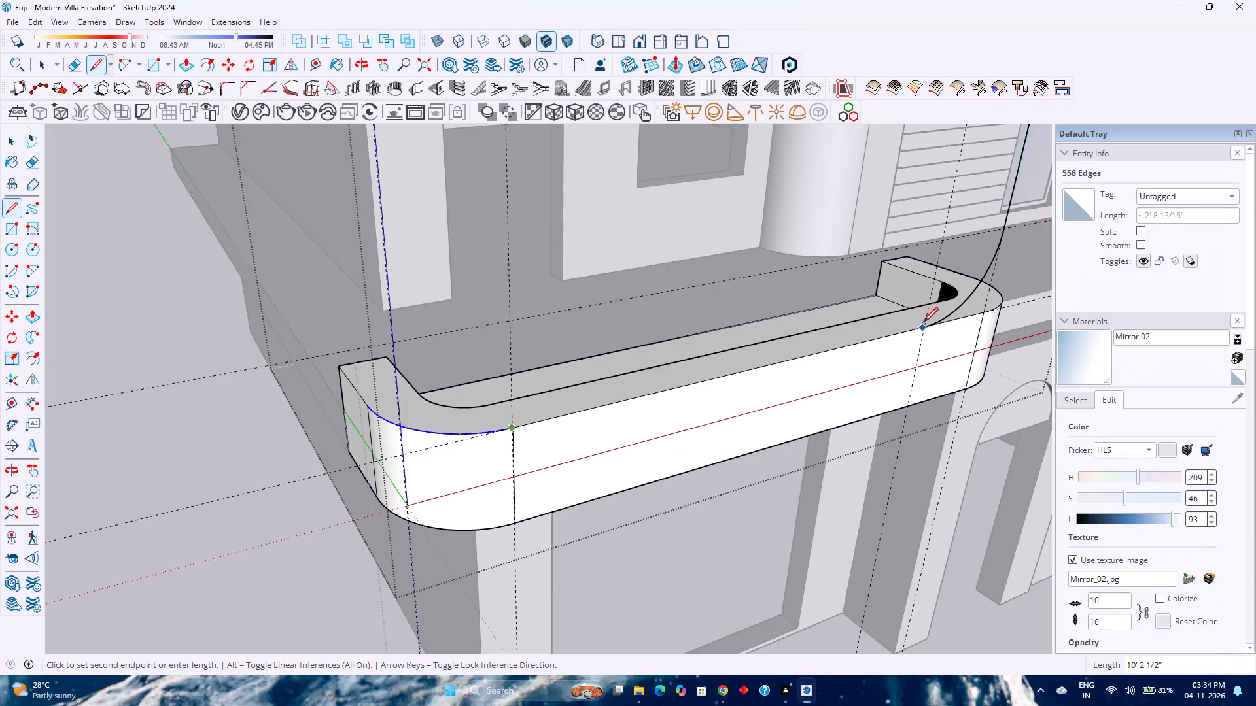
left_click(923, 328)
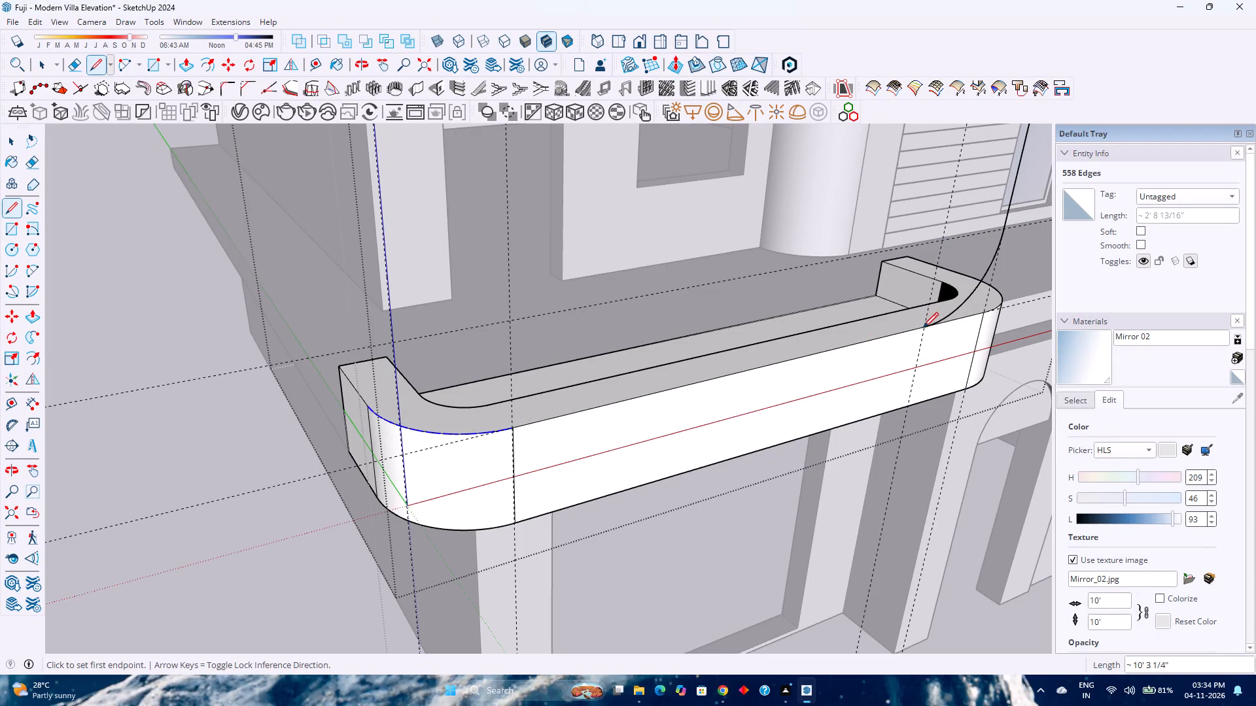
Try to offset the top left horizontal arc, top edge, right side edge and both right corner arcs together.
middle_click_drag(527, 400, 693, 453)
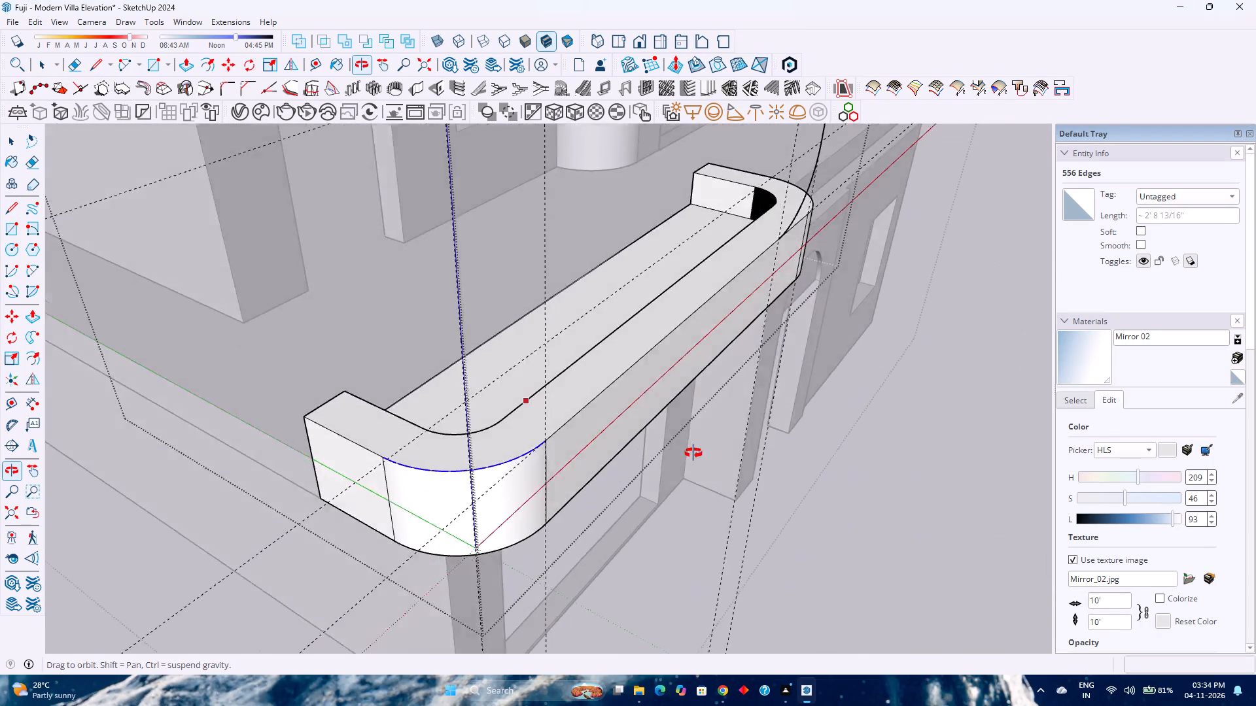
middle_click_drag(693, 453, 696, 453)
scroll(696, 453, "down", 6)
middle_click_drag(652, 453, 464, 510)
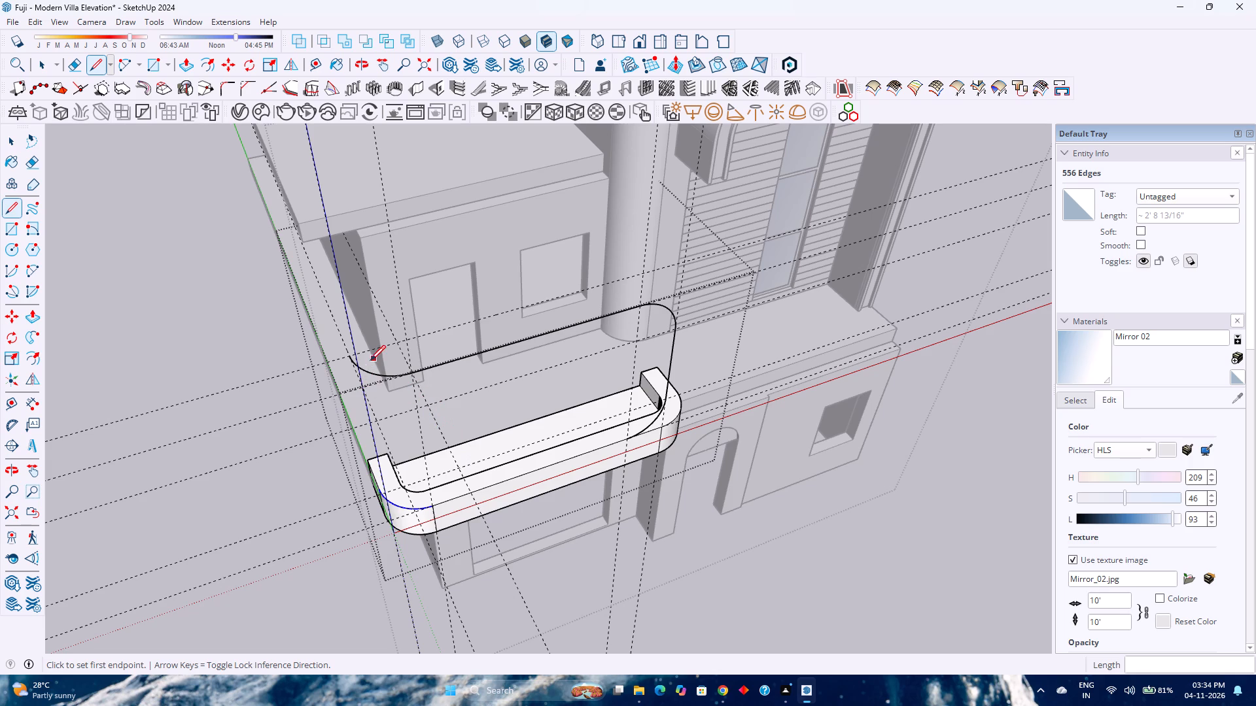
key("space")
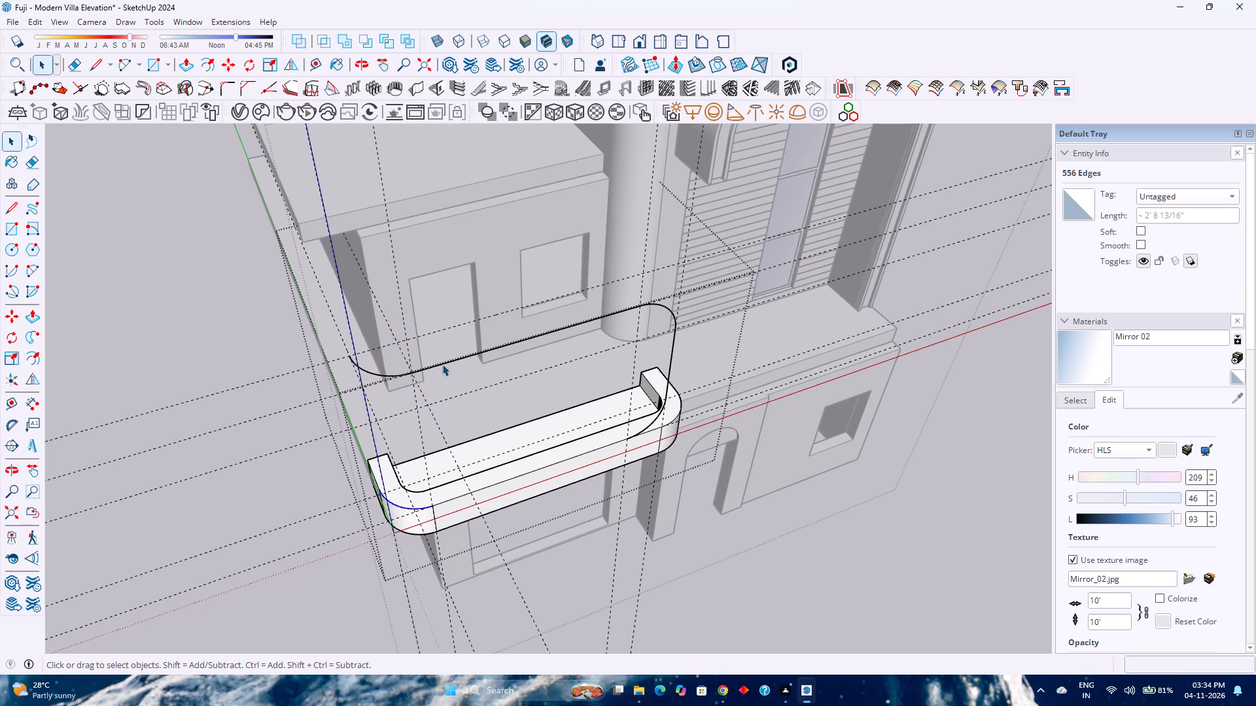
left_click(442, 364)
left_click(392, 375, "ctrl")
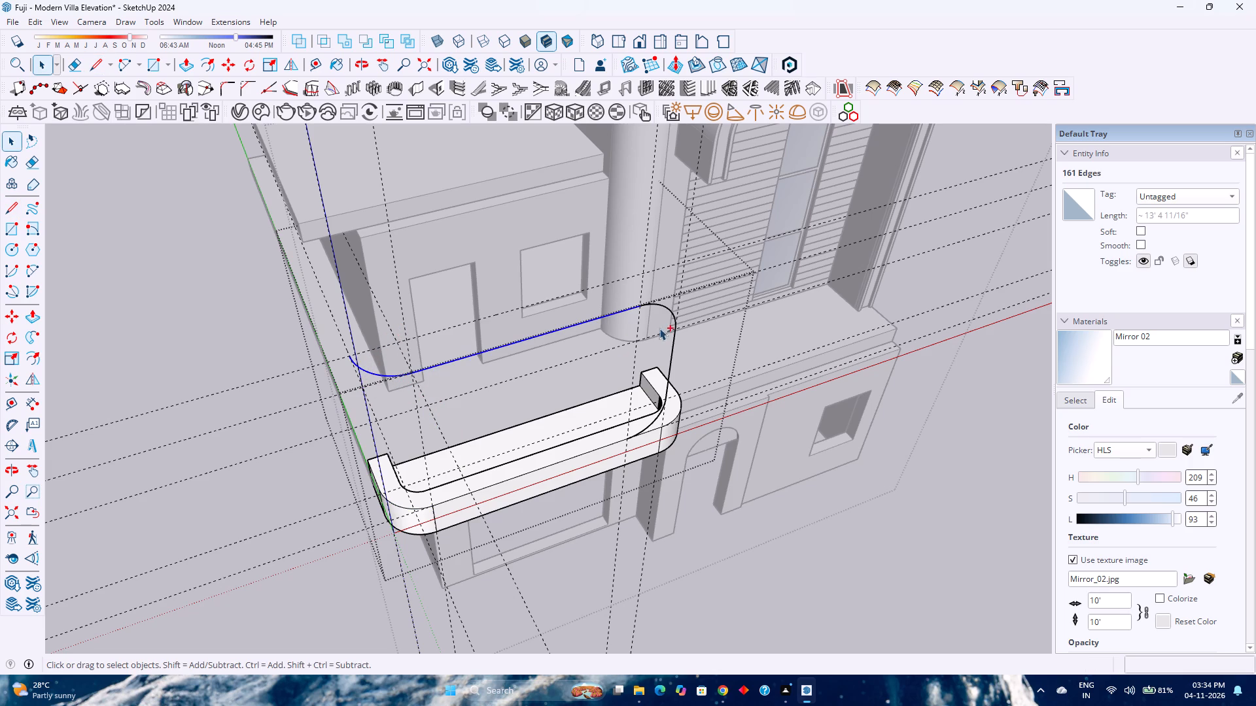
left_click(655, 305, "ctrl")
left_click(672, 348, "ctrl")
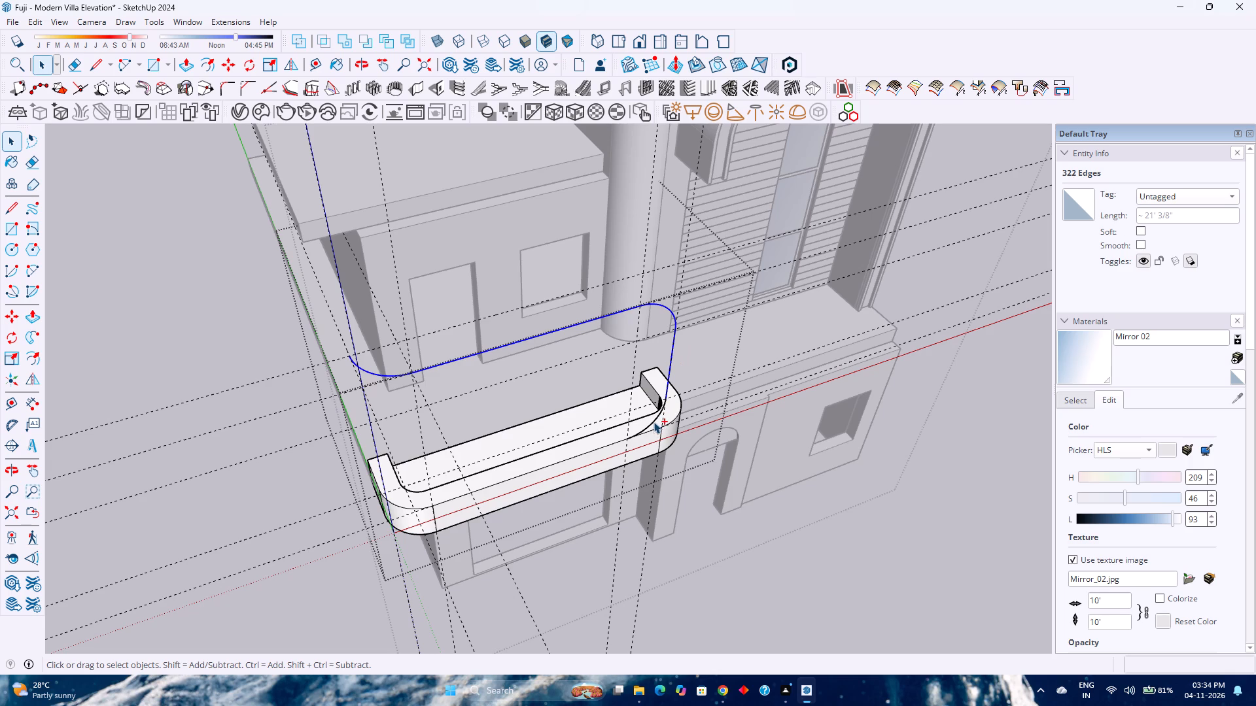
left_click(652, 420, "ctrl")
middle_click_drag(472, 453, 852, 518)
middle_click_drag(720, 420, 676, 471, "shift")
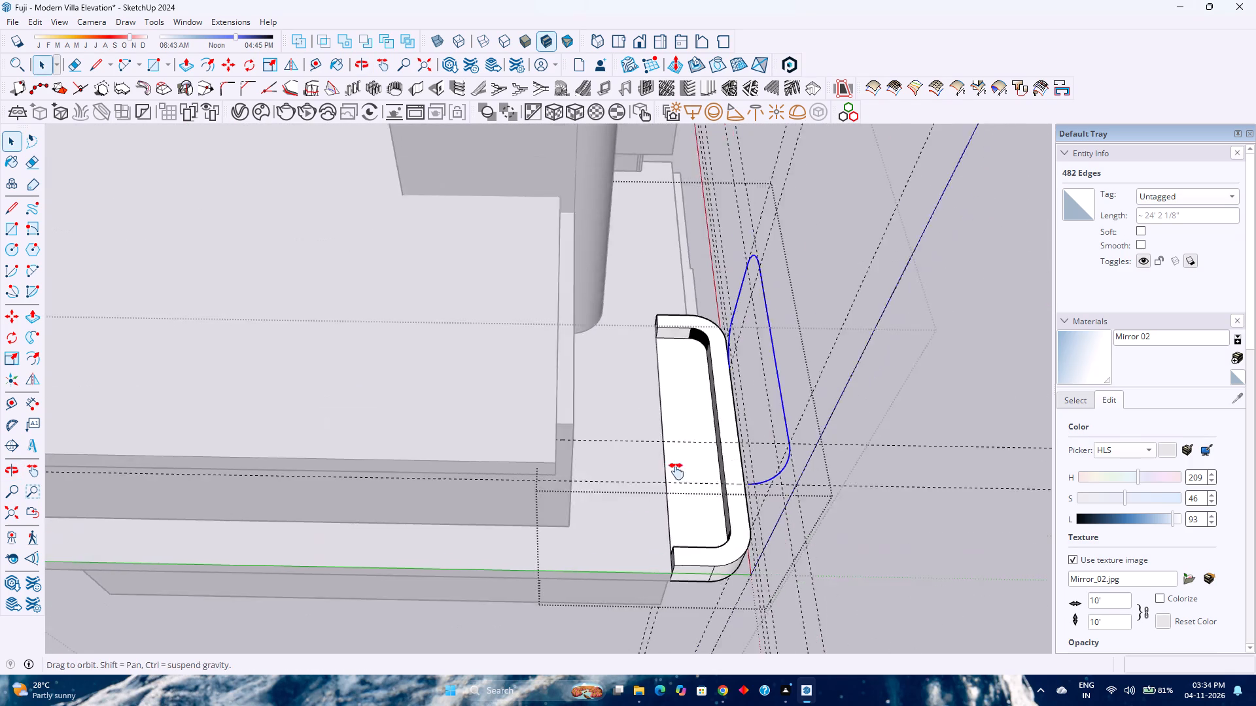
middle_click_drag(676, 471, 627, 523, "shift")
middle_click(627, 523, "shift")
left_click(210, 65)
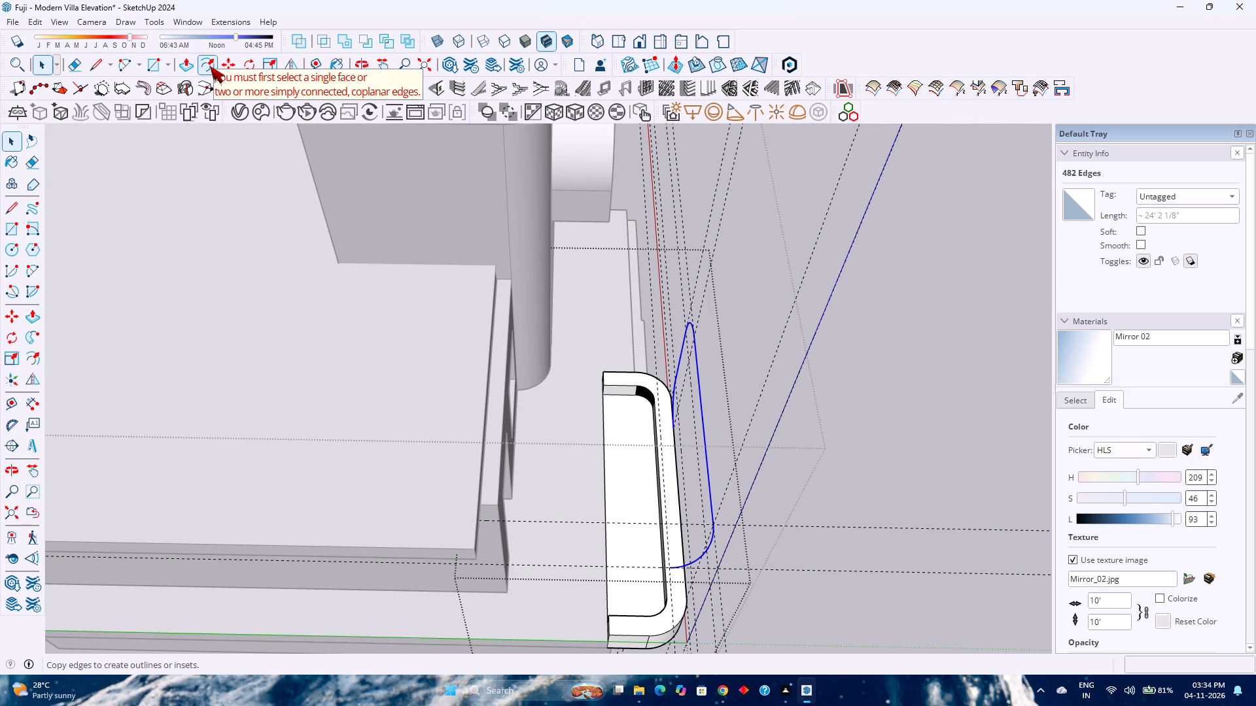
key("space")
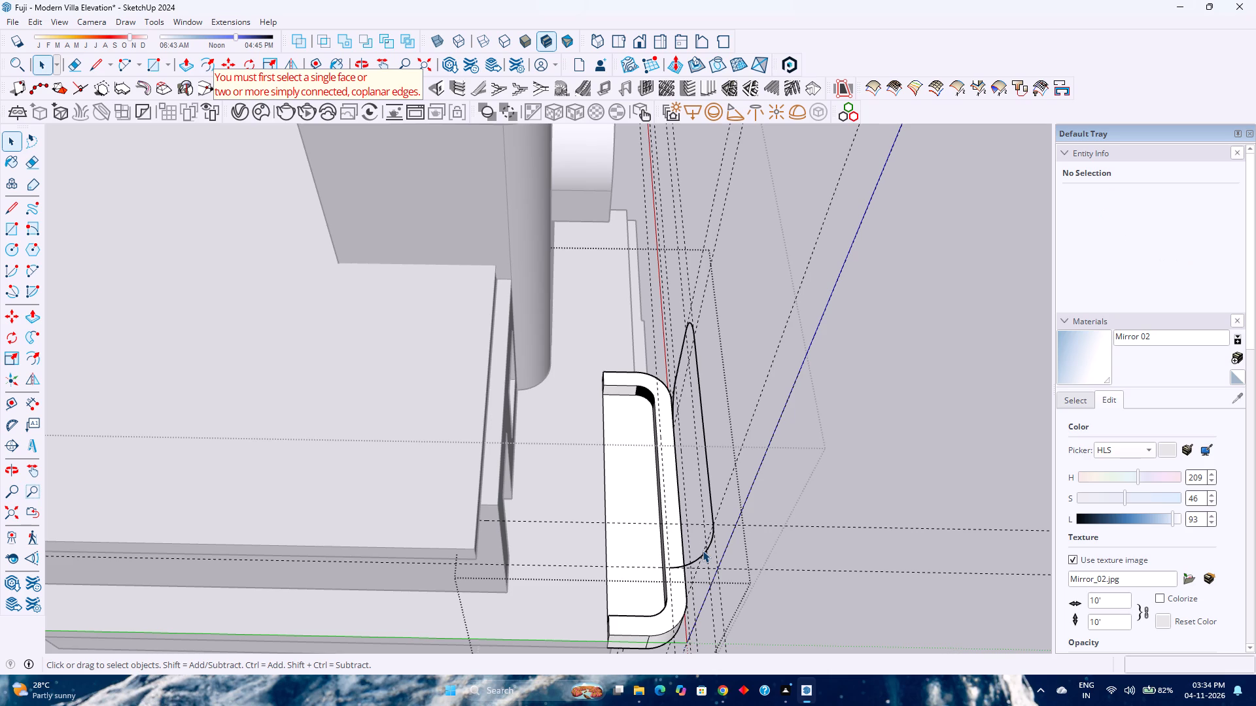
Offset the wall outline's top edge and its horizontal left corner arc inward by 9".
left_click(695, 559)
left_click(708, 483, "ctrl")
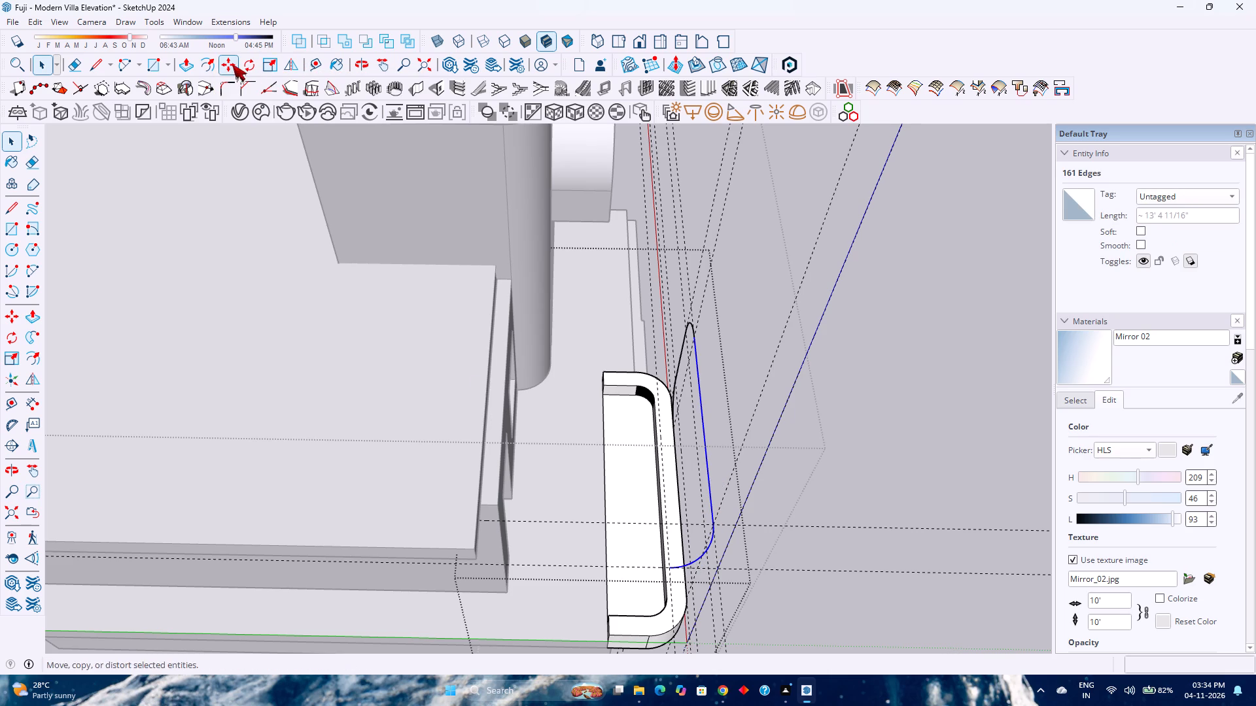
left_click(208, 63)
left_click(695, 407)
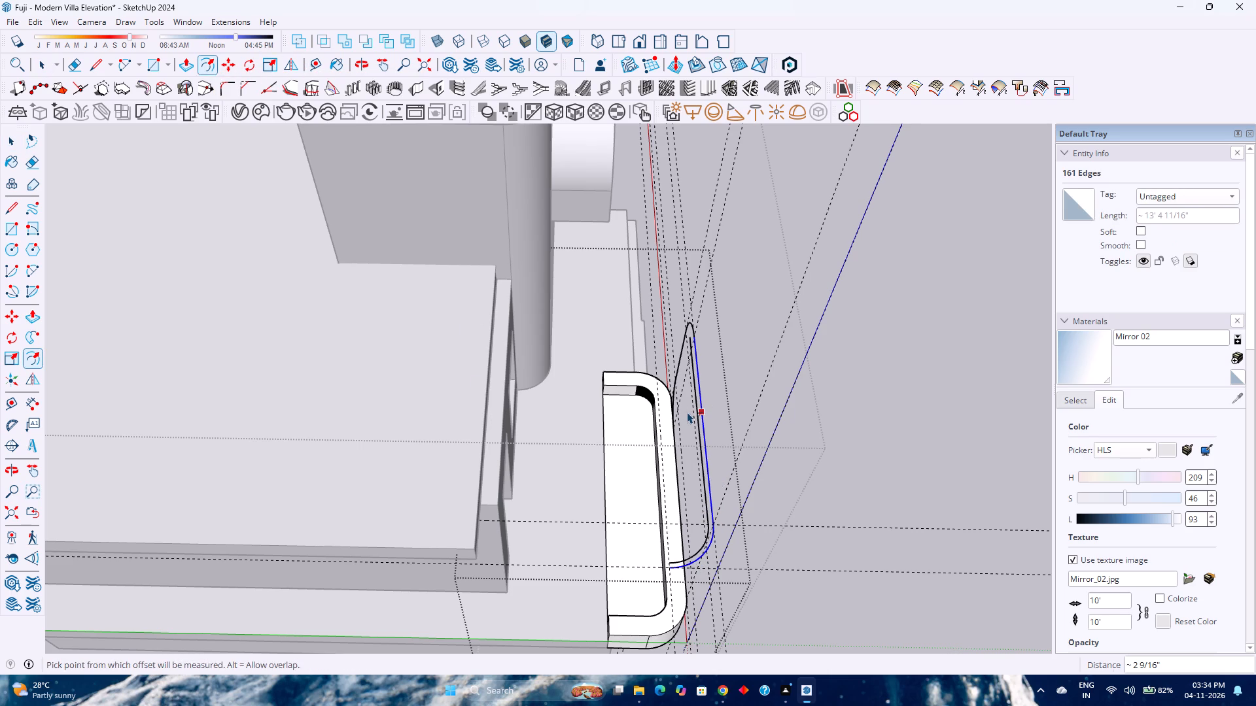
key("ctrl+z")
left_click(702, 410)
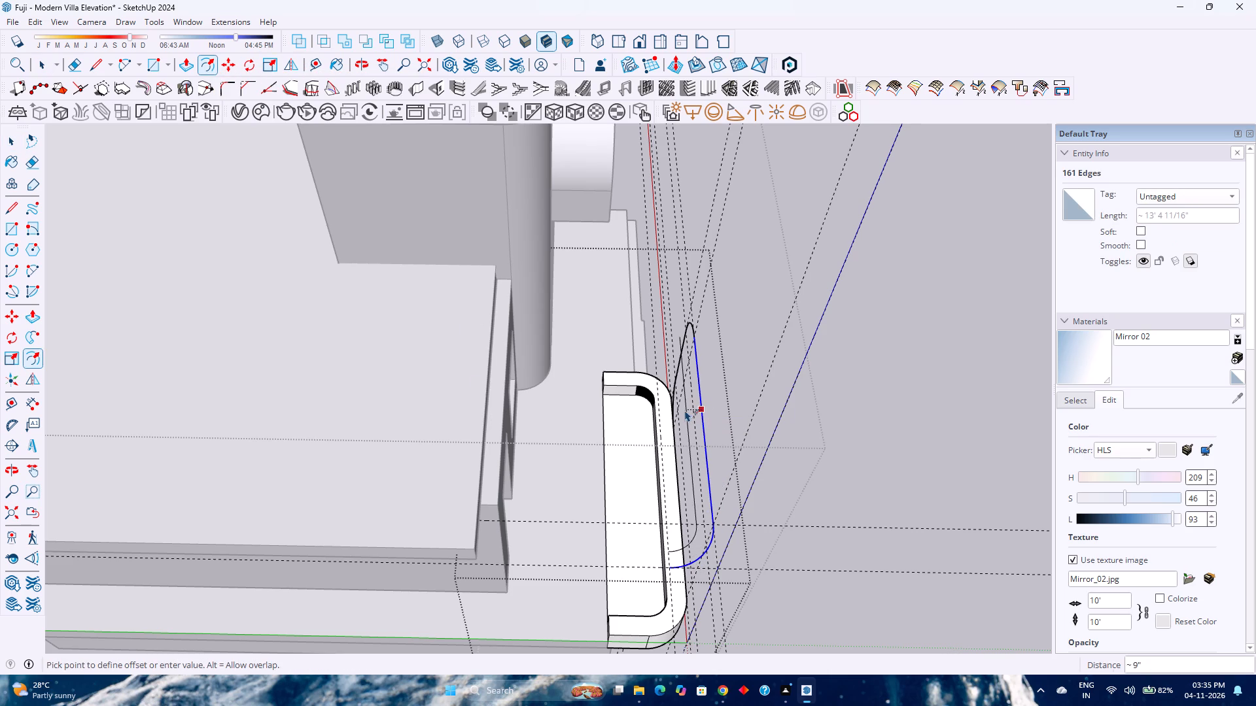
type("1'")
key("Return")
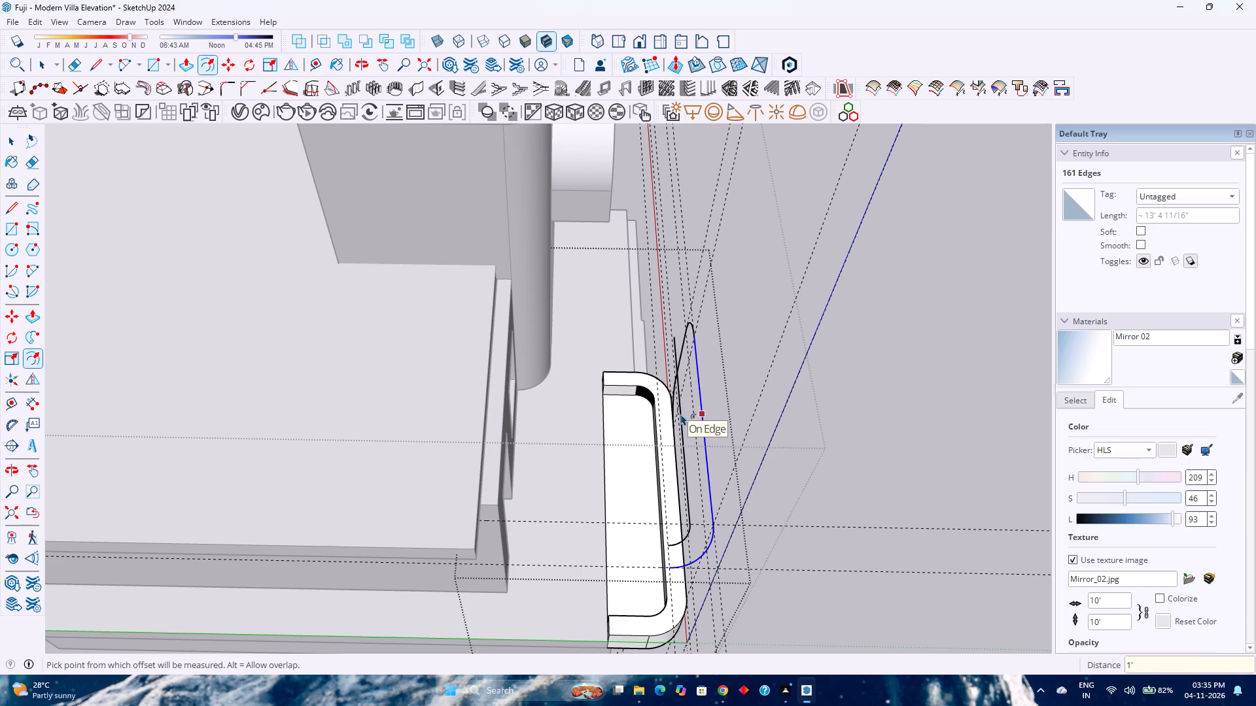
key("6")
key("Return")
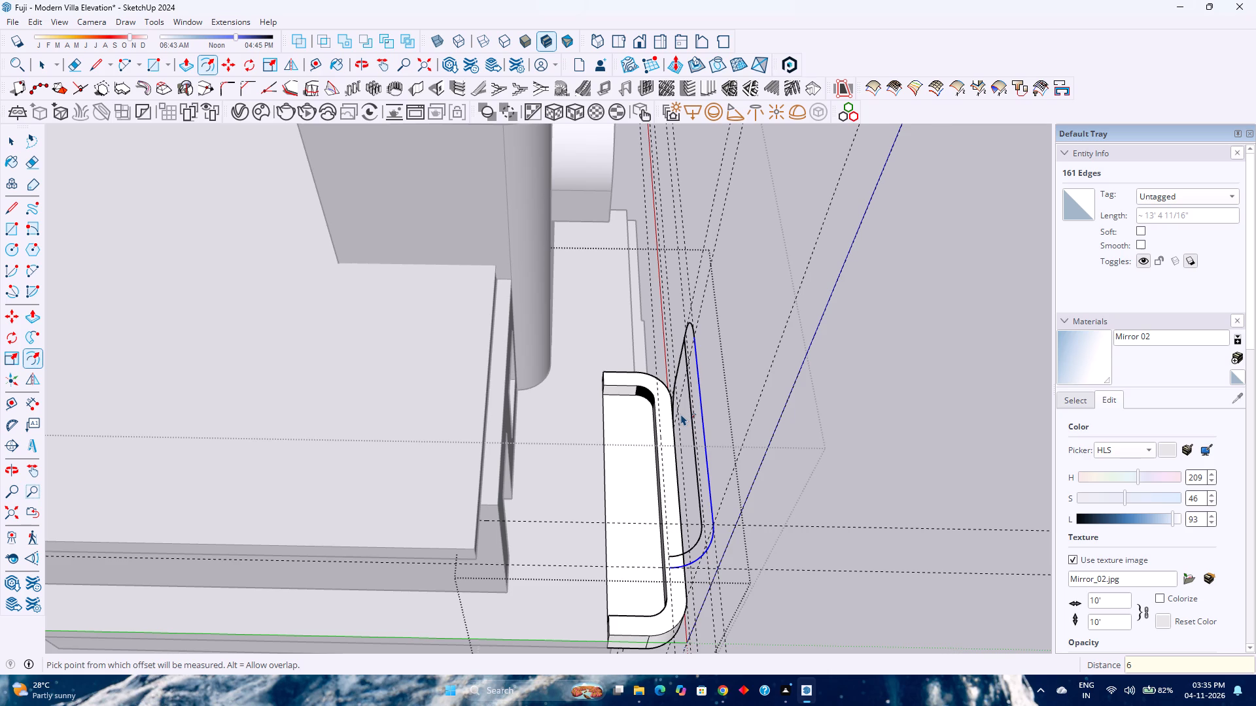
key("9")
key("Return")
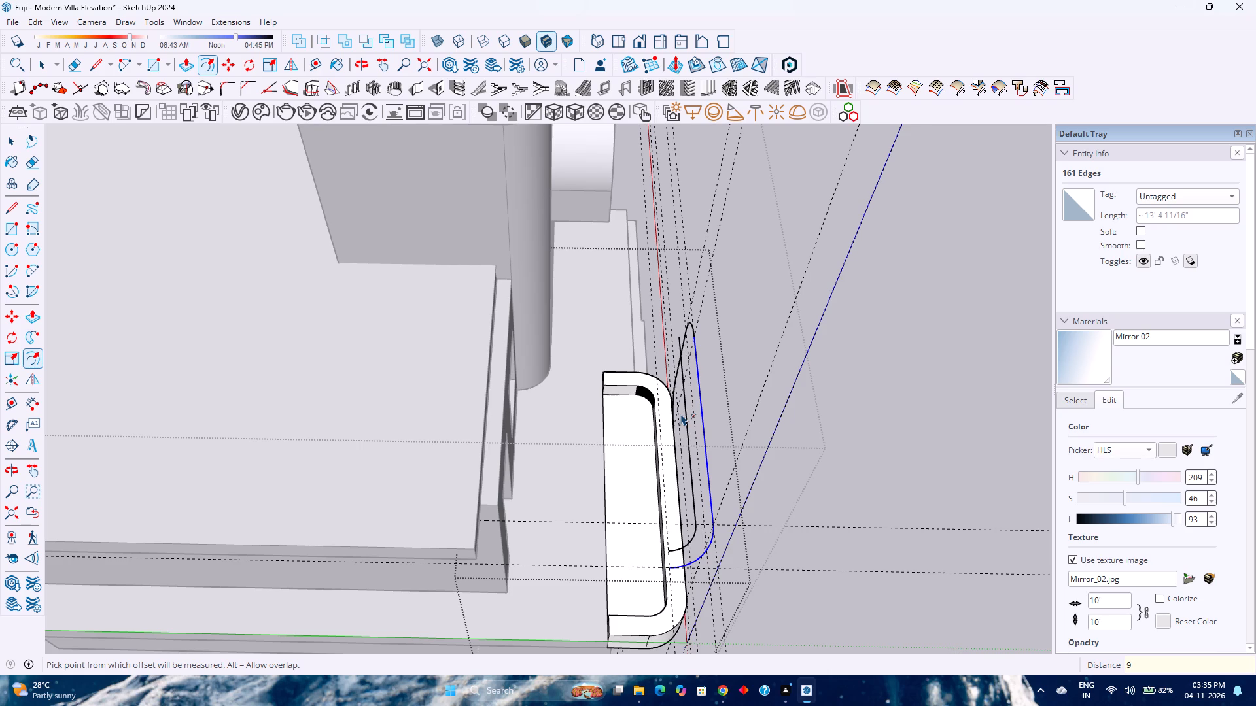
Copy the right side edge and both right corner arcs 9" back to the end of the offset top edge.
scroll(681, 414, "up", 4)
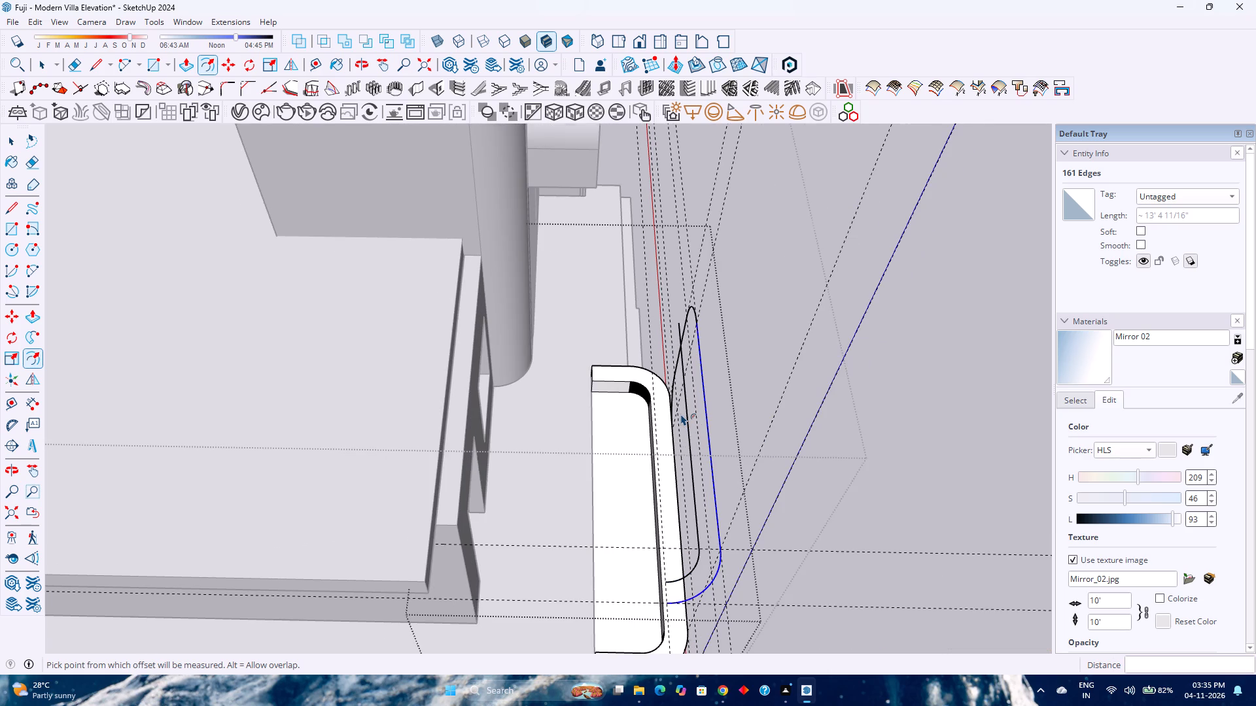
middle_click_drag(681, 414, 845, 504)
scroll(742, 336, "up", 9)
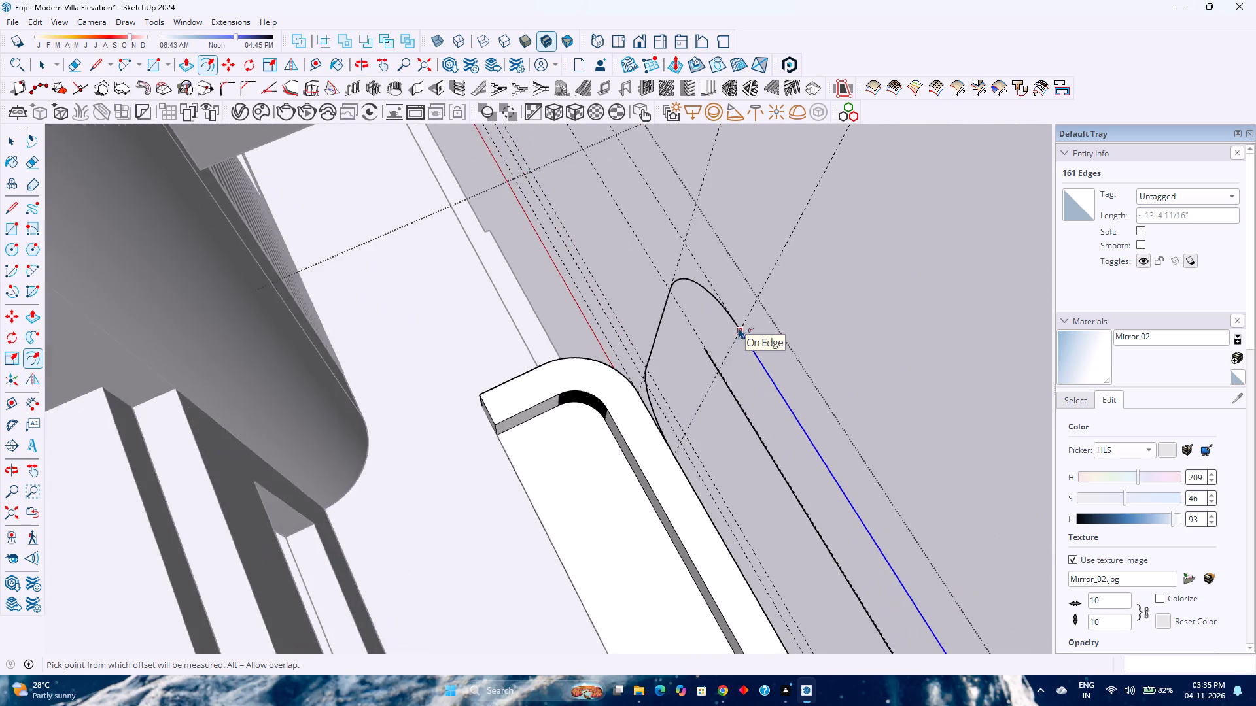
scroll(739, 328, "up", 1)
key("space")
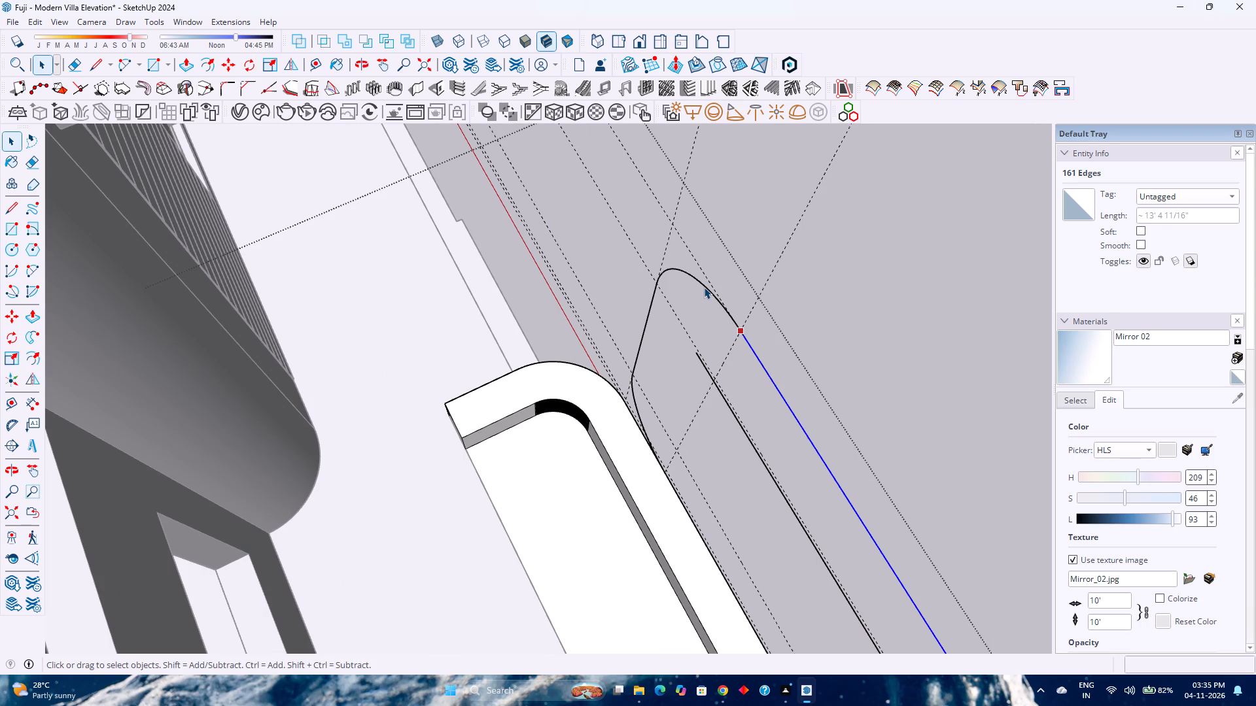
left_click(704, 287)
left_click(644, 333, "ctrl")
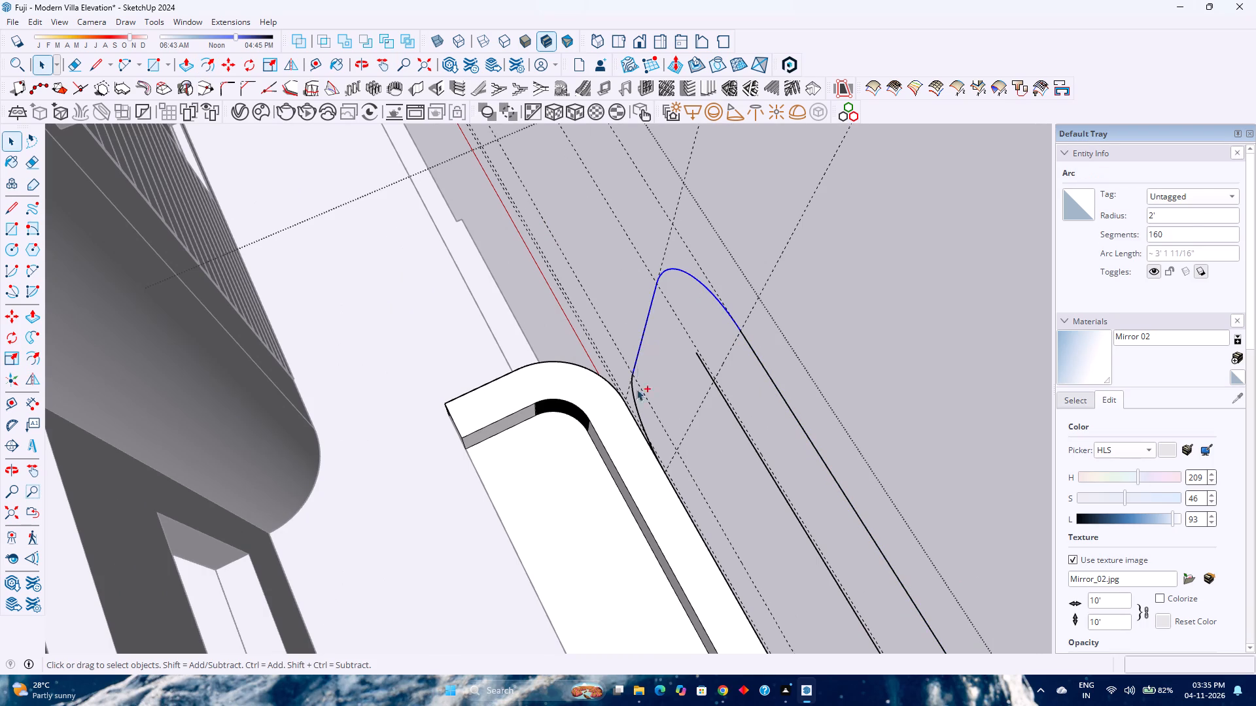
left_click(637, 410, "ctrl")
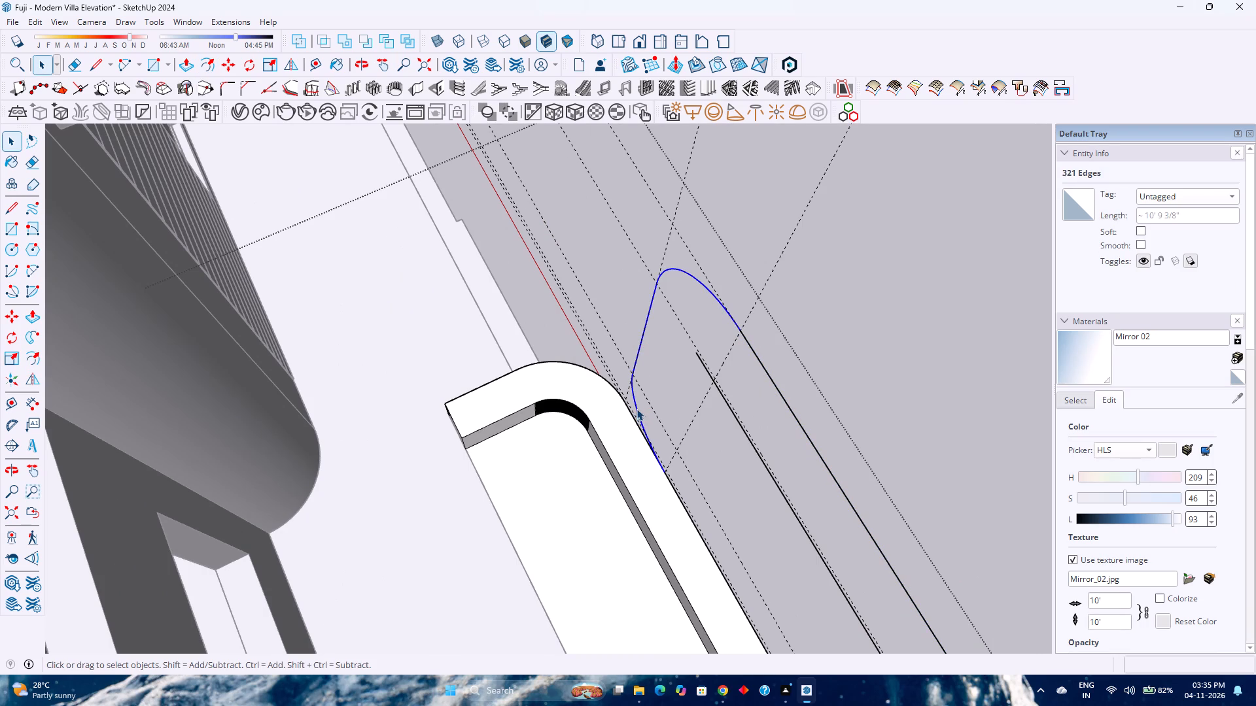
key("m")
left_click(744, 333)
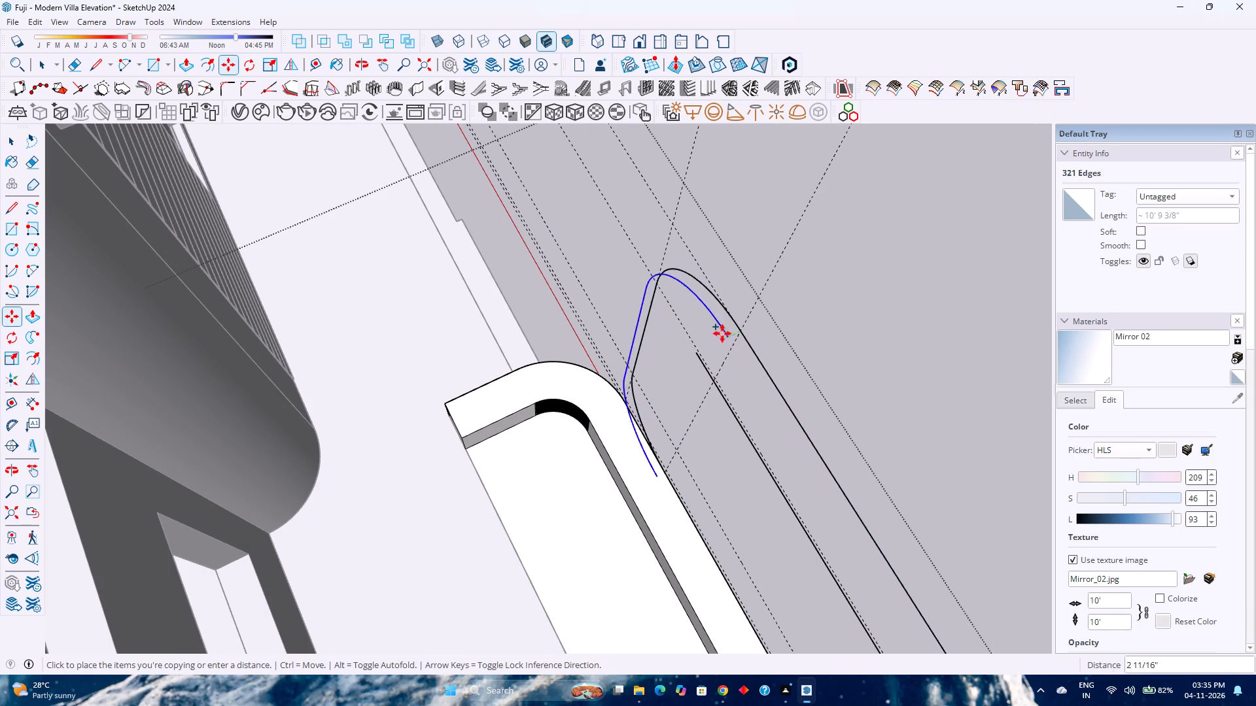
left_click(699, 351)
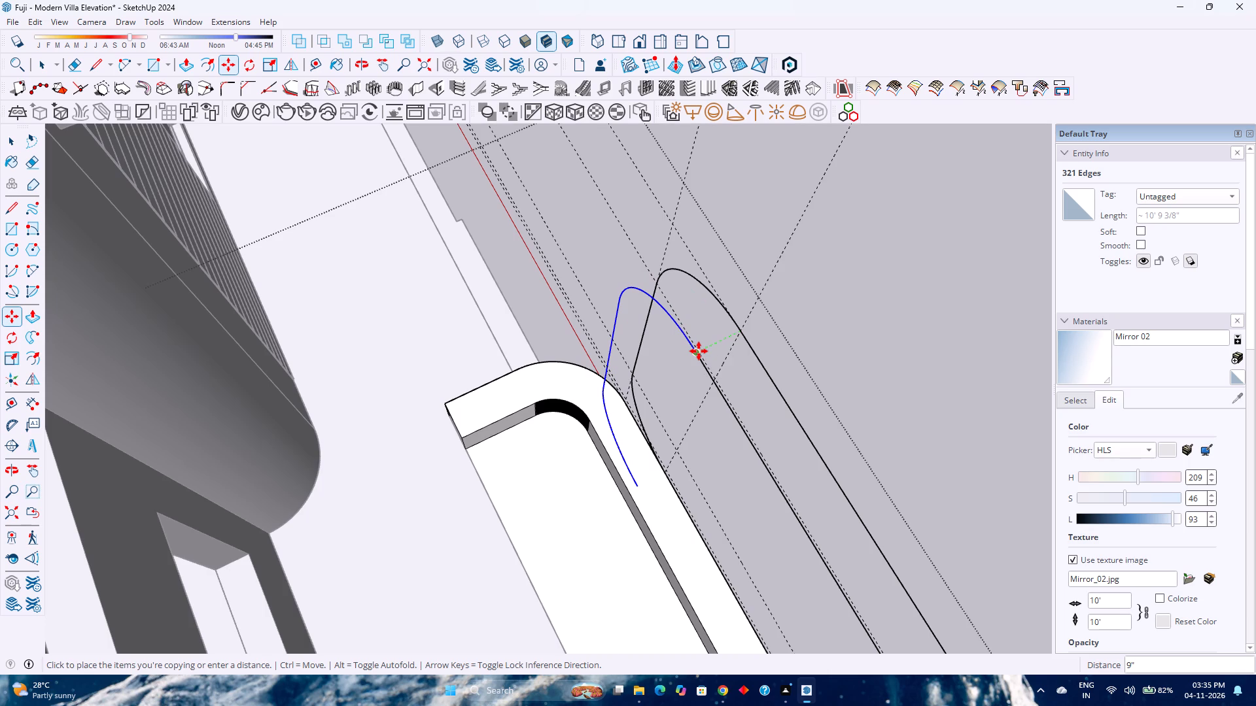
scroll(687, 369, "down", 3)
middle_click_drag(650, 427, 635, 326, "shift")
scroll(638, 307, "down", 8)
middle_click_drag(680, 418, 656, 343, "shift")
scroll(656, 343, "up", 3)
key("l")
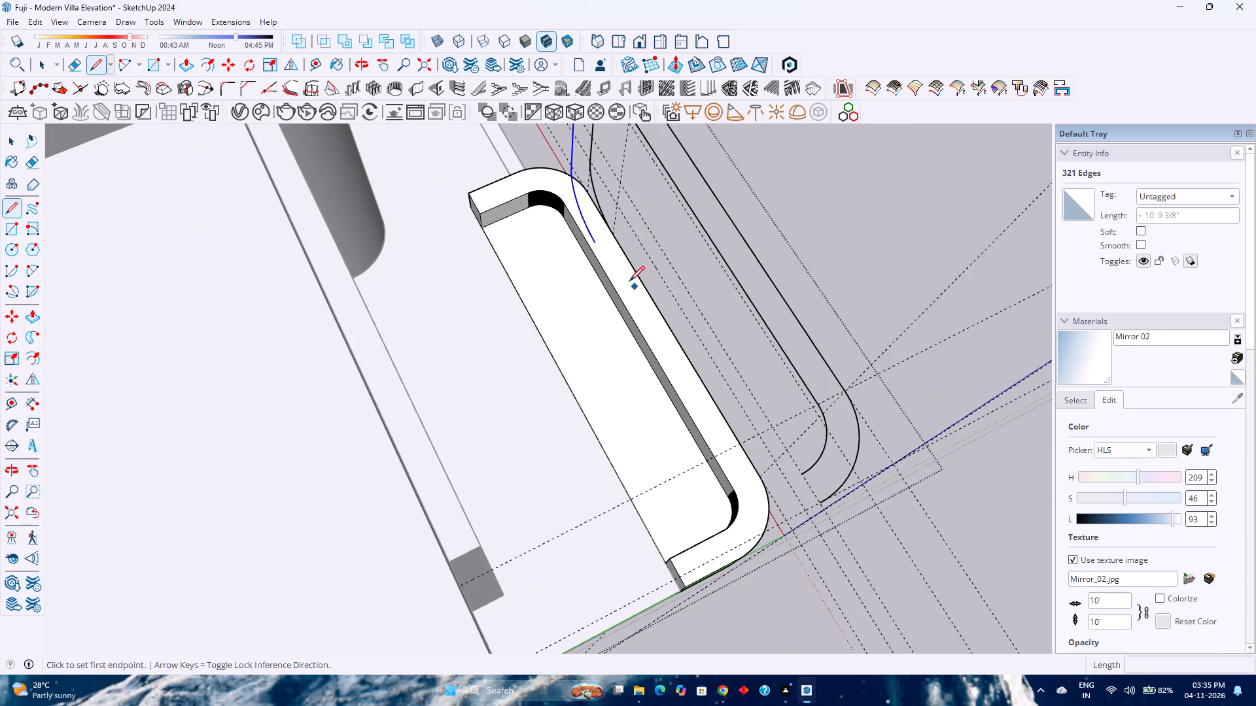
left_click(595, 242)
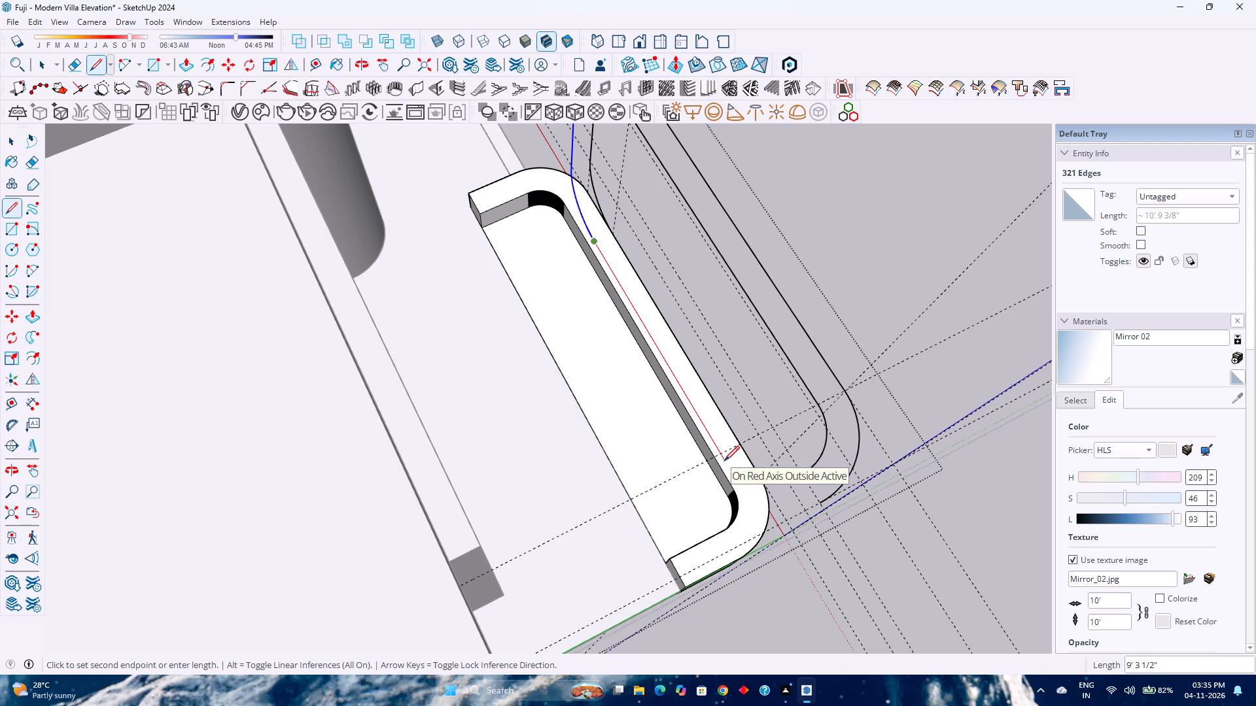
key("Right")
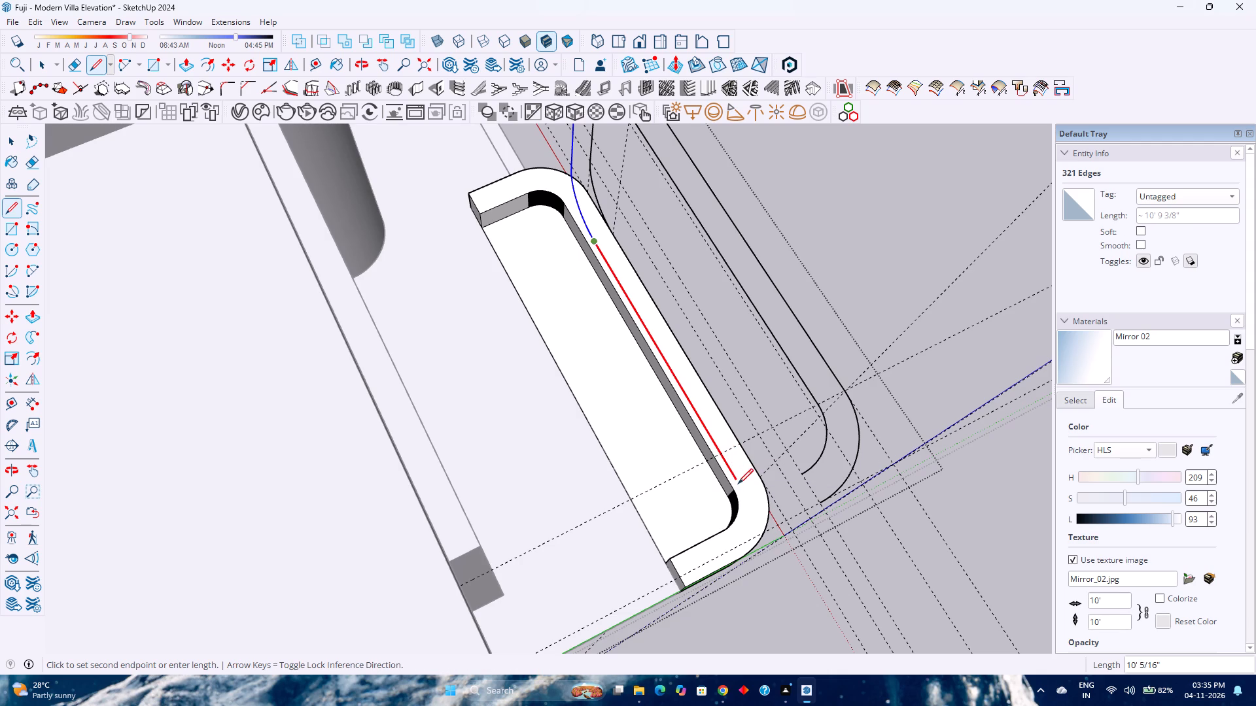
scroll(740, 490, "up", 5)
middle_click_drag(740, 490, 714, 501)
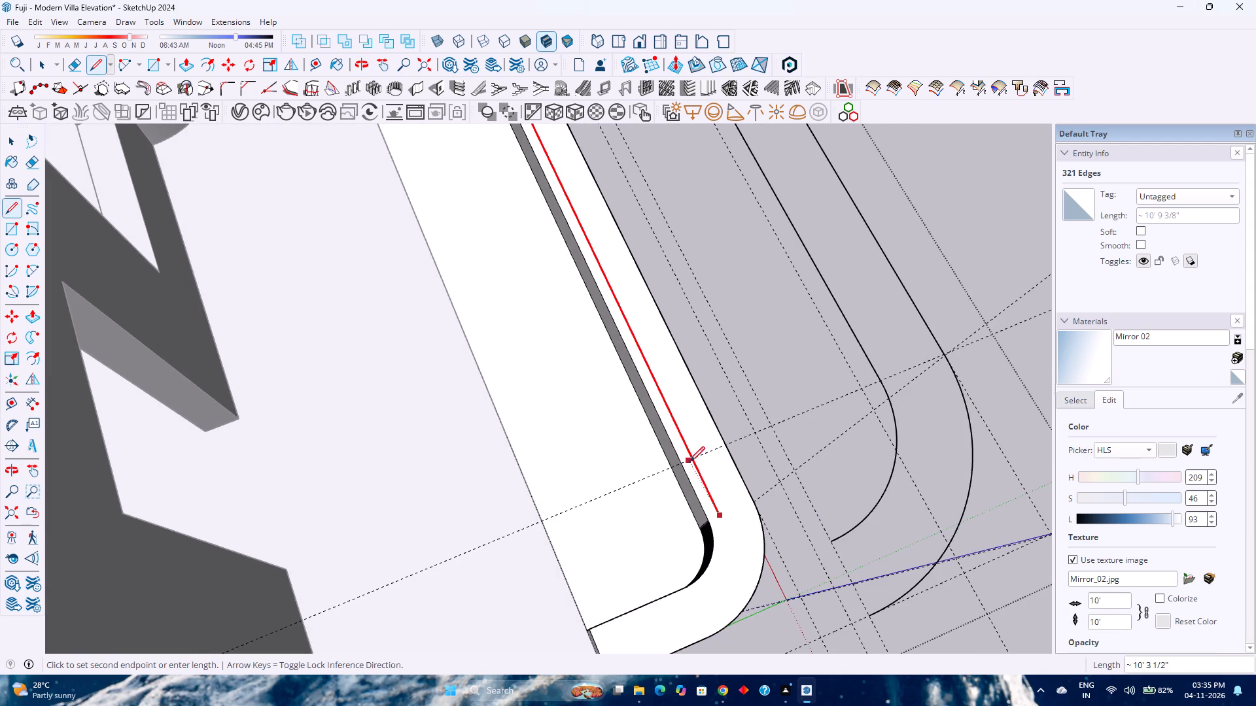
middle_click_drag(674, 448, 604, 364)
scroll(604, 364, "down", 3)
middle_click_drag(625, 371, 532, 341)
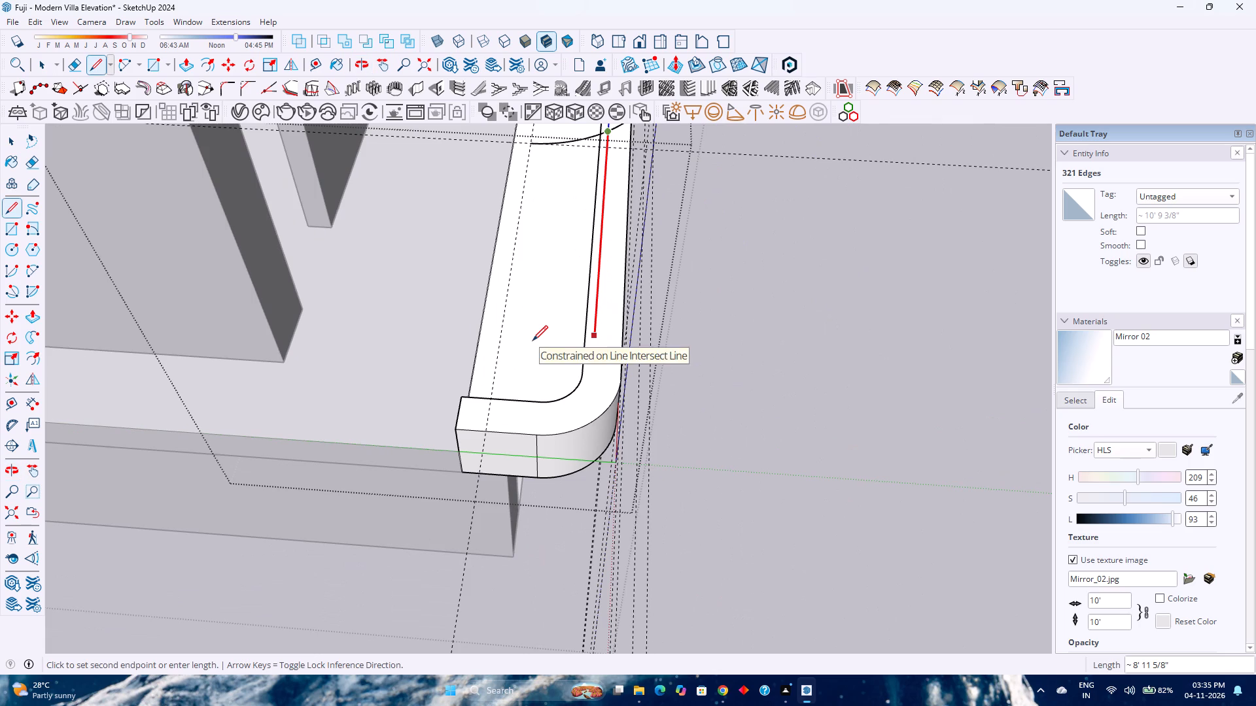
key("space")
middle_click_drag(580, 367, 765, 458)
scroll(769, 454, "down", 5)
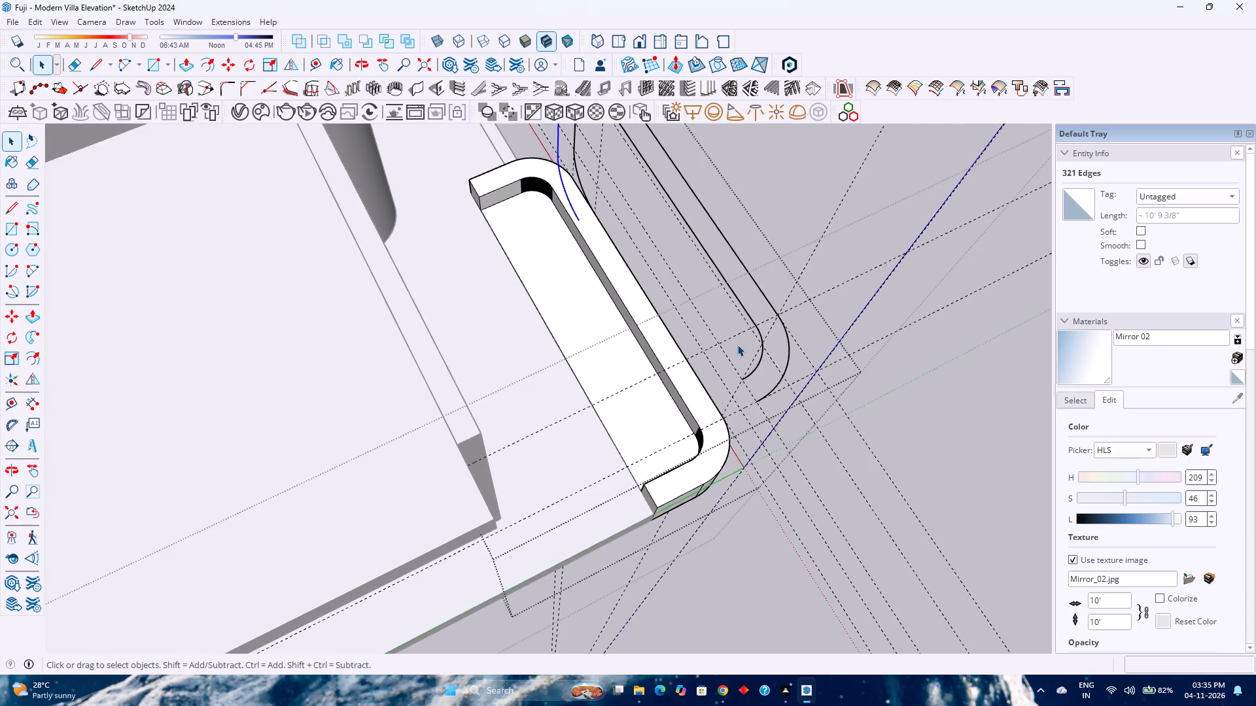
Copy both top edges and their horizontal left corner arcs 8' 6" down to the bottom ends of the right corner arcs.
scroll(737, 345, "down", 2)
middle_click_drag(737, 345, 756, 415, "shift")
left_click(751, 366)
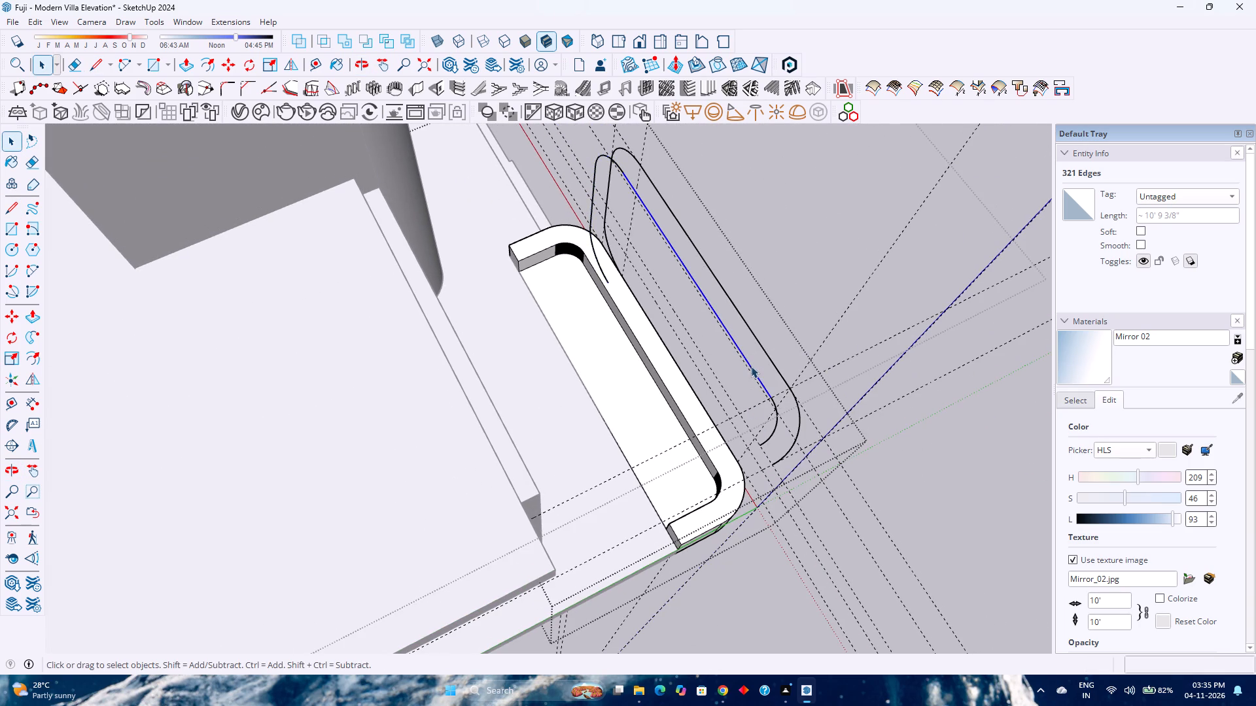
left_click(766, 353, "ctrl")
left_click(776, 420, "ctrl")
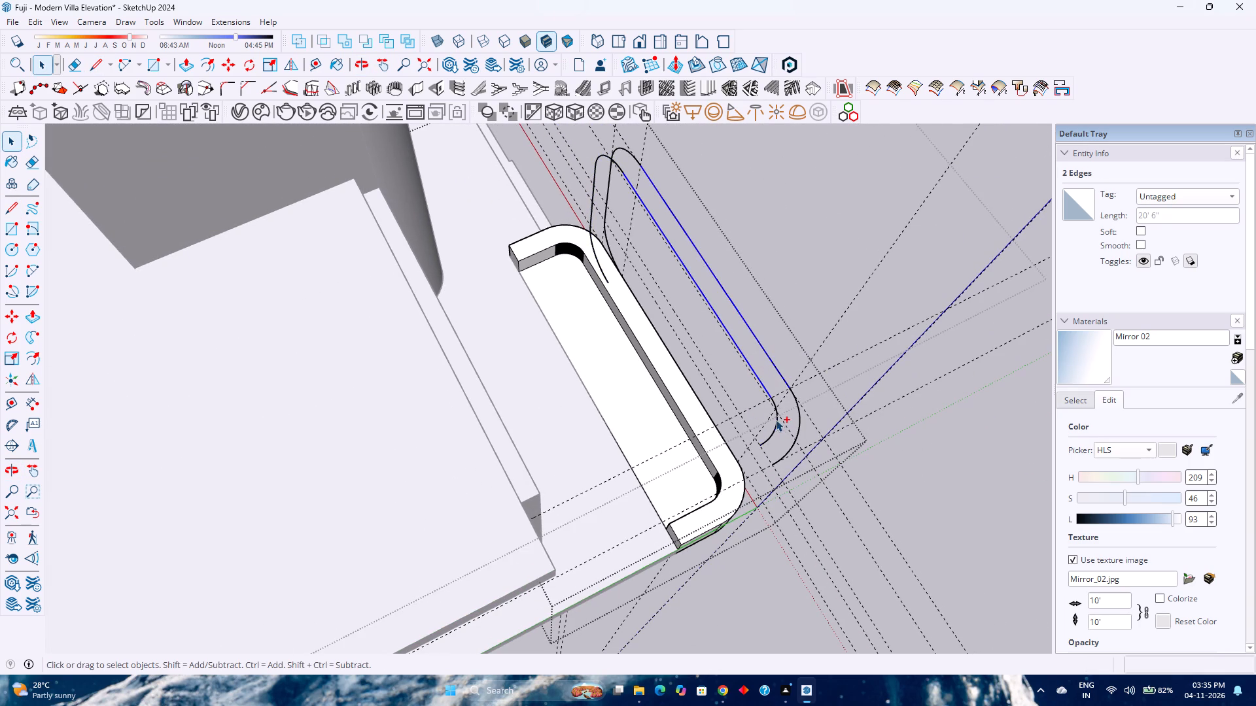
left_click(799, 411, "ctrl")
key("m")
left_click(628, 171)
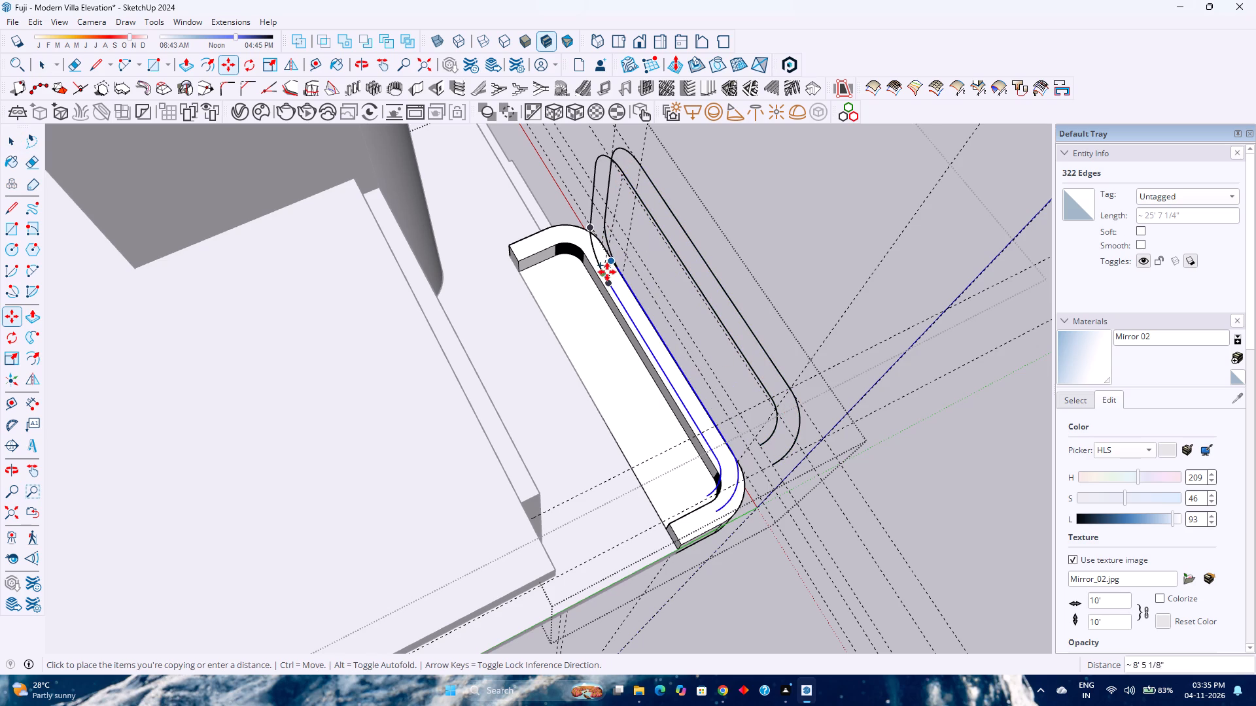
left_click(610, 283)
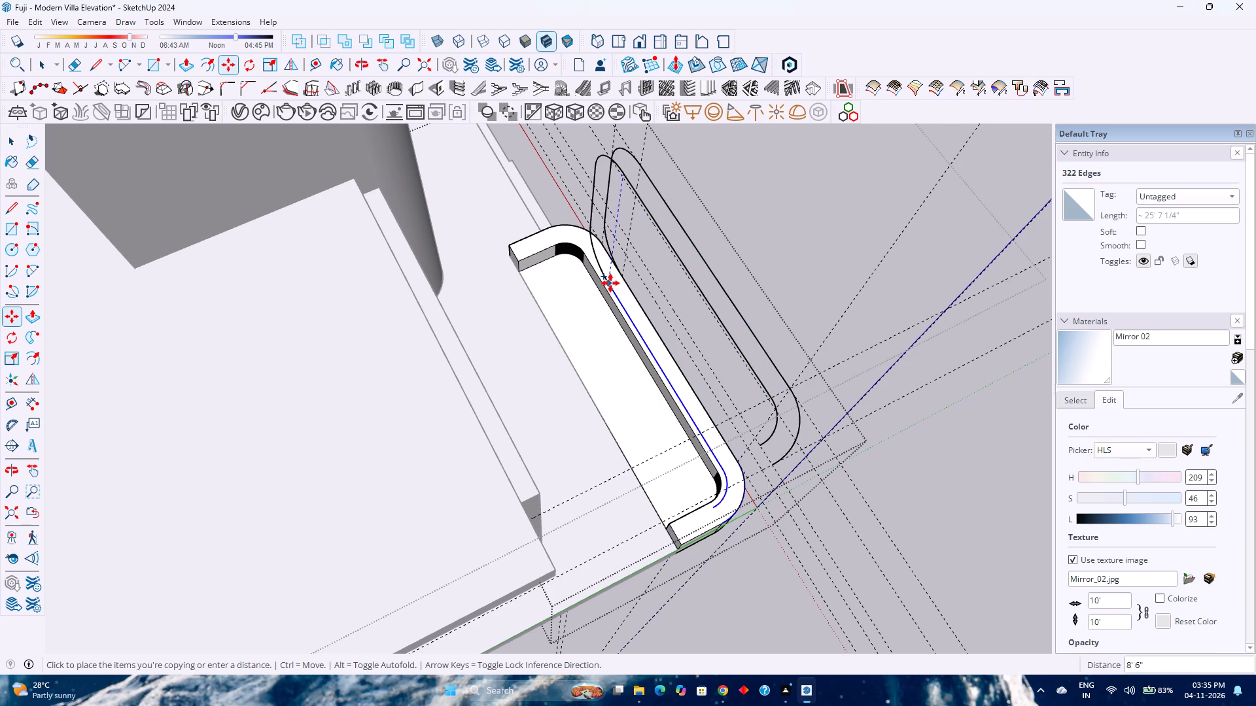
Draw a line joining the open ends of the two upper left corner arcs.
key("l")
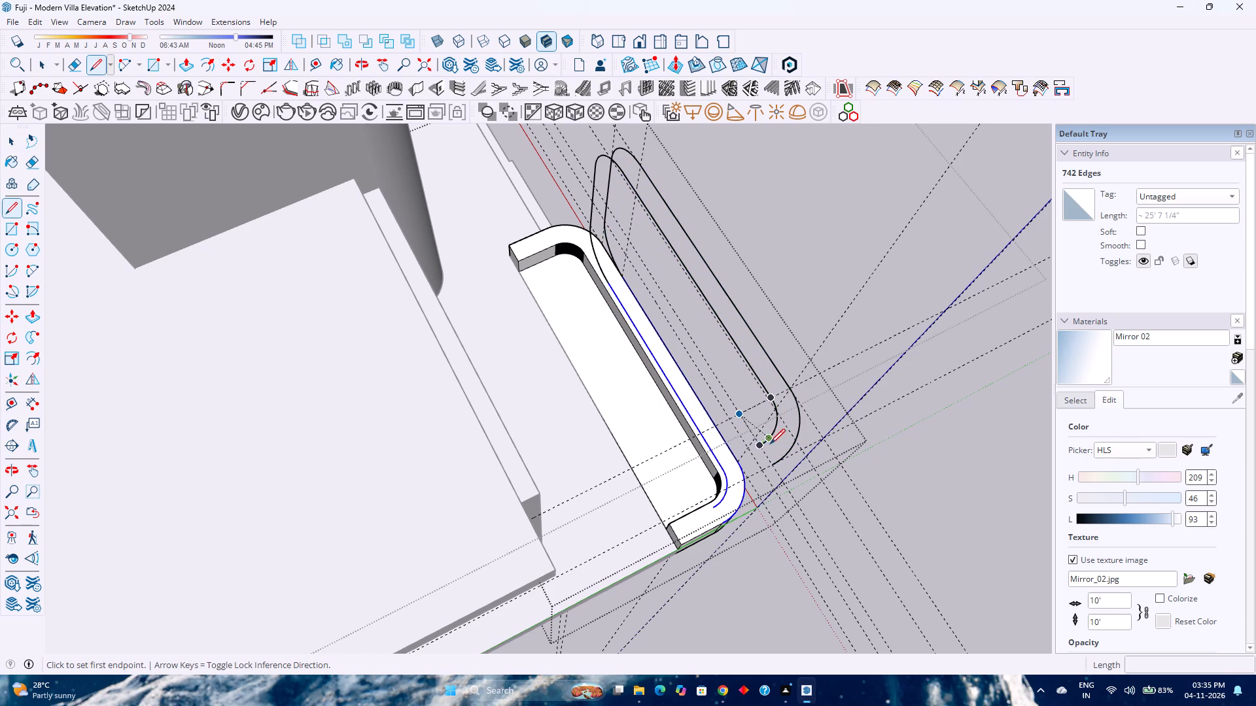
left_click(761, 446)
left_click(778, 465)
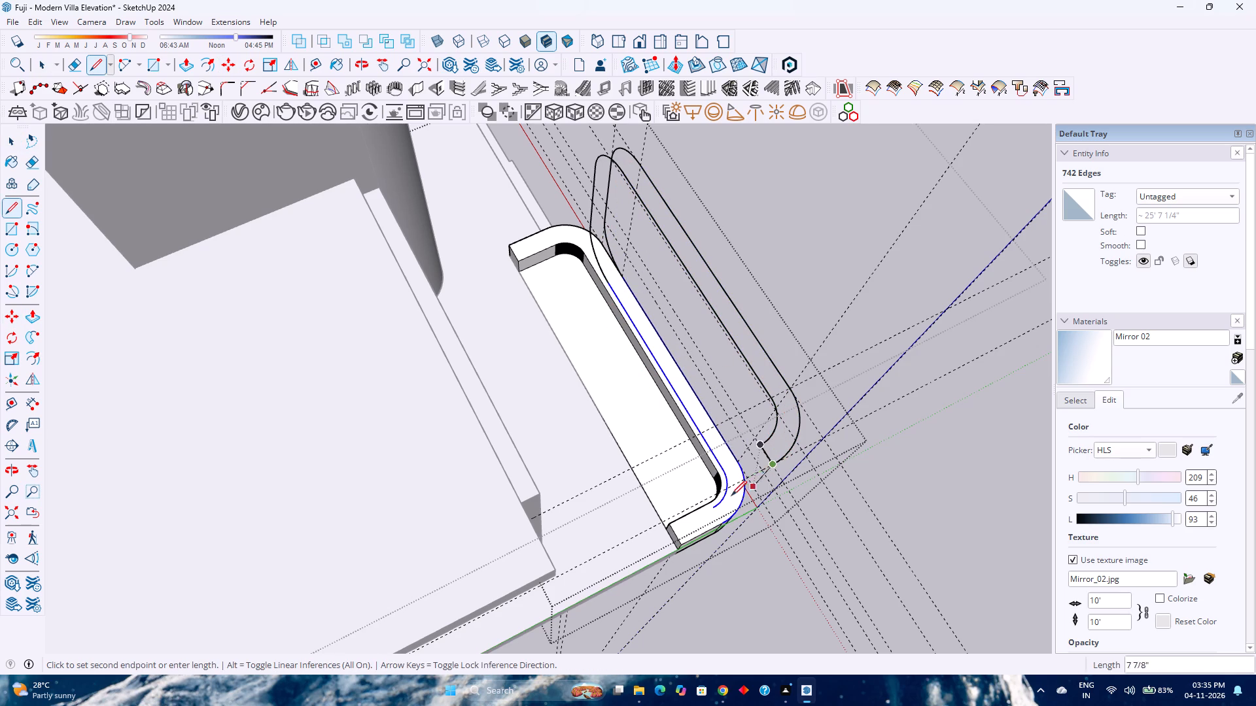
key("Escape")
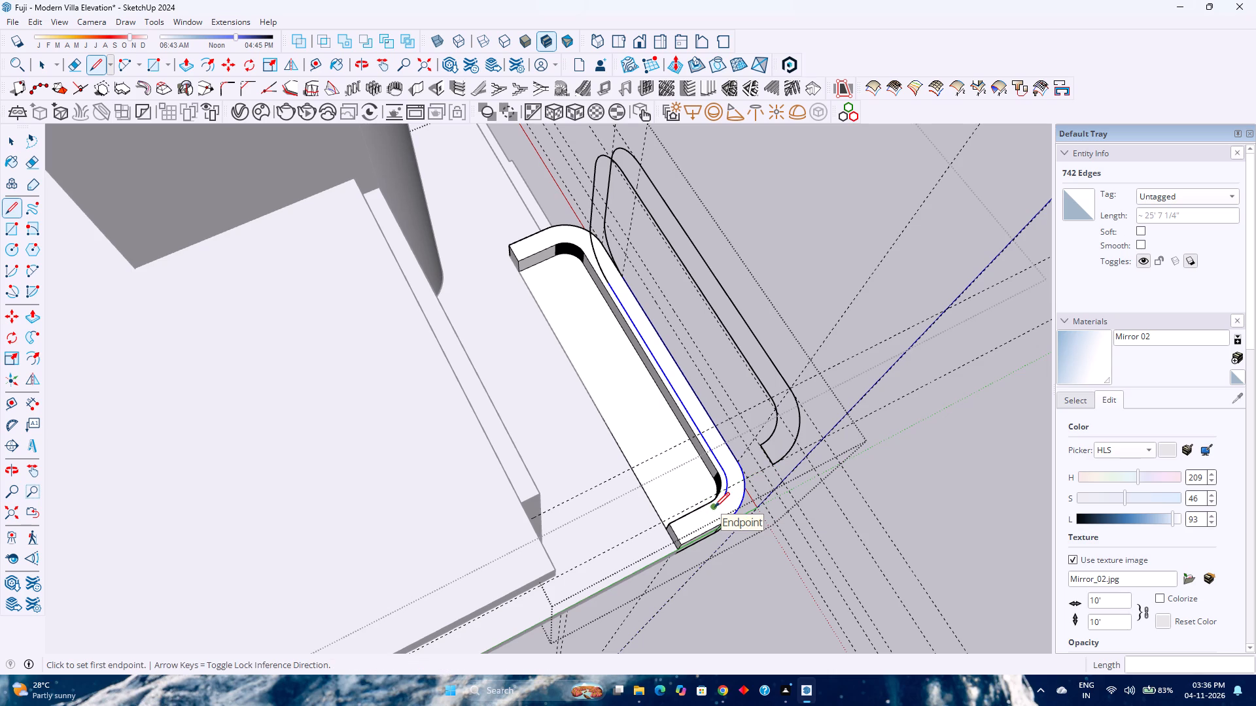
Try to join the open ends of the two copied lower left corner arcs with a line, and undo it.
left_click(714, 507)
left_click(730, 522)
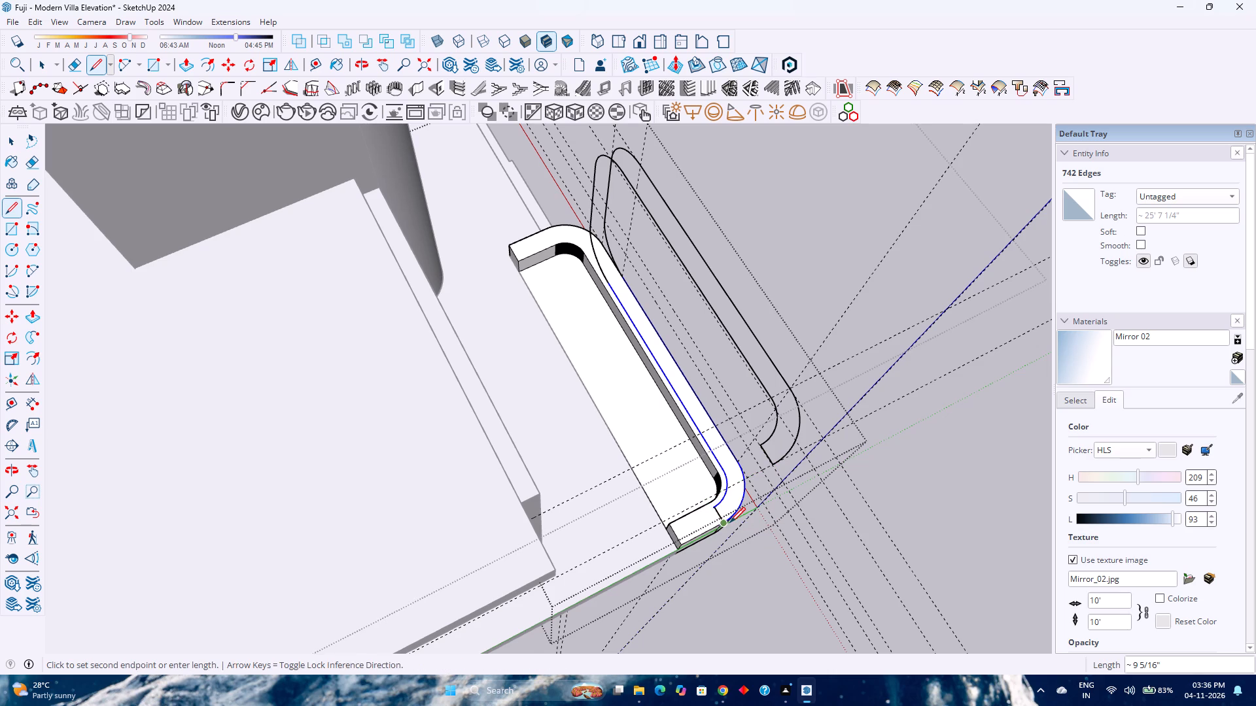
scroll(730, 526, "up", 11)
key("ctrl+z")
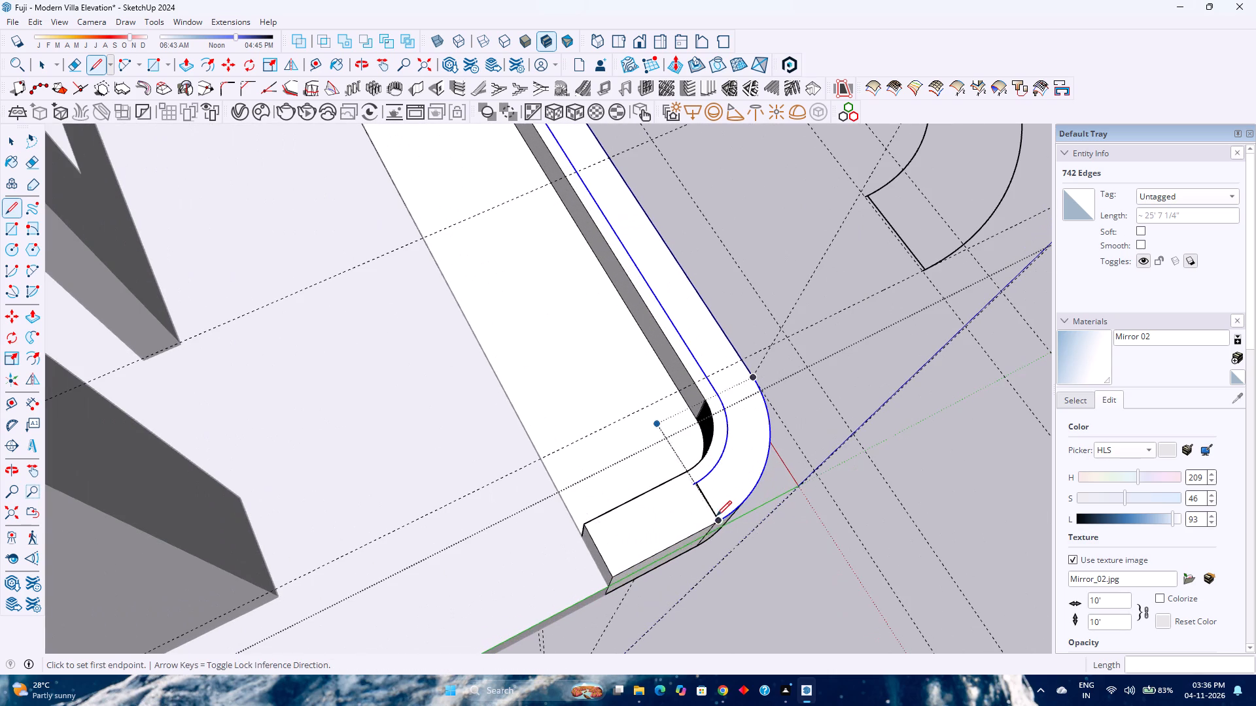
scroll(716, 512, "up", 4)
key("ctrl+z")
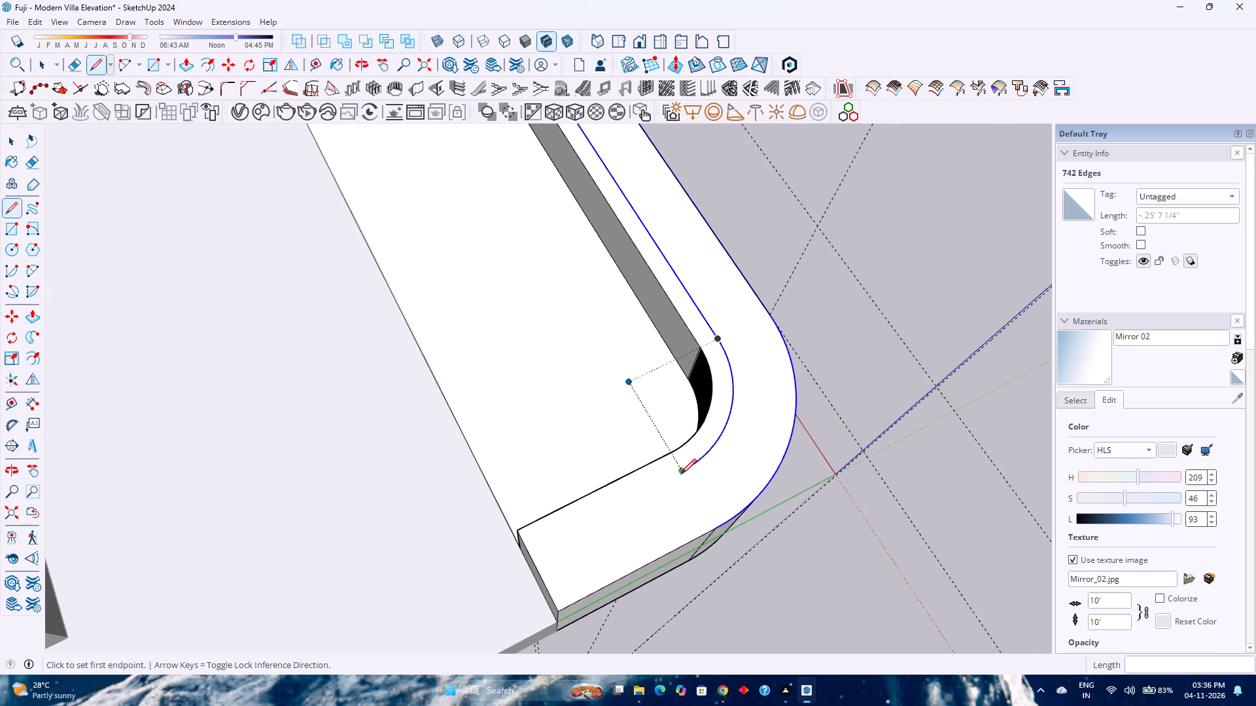
Draw a straight closing line of about 9" between the open ends of the two lower left corner arcs.
left_click(681, 475)
left_click(711, 532)
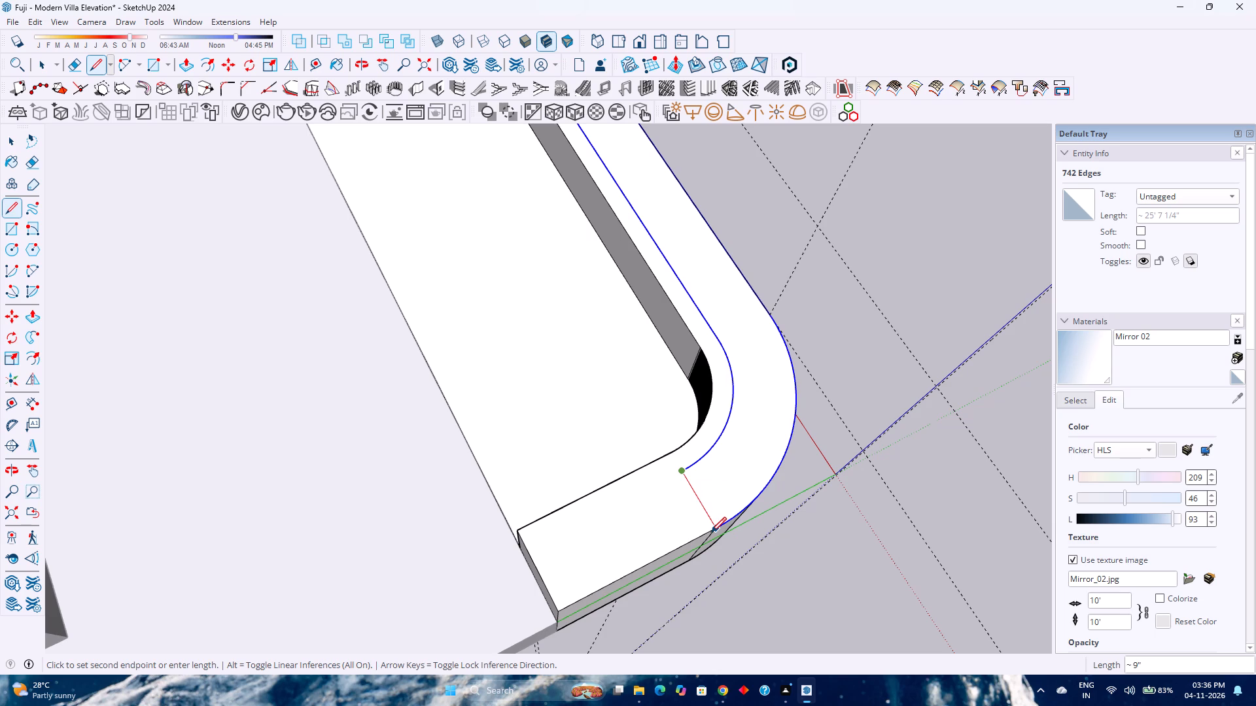
scroll(713, 530, "down", 13)
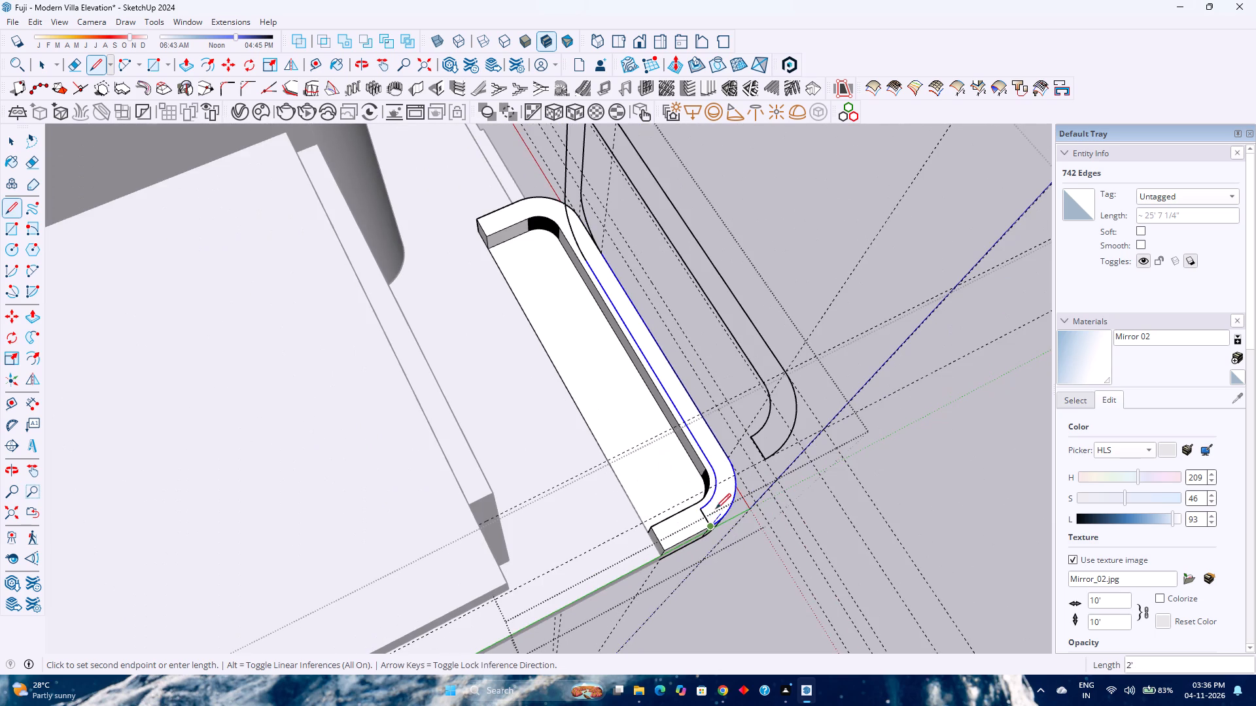
scroll(715, 498, "down", 3)
key("space")
scroll(714, 497, "down", 1)
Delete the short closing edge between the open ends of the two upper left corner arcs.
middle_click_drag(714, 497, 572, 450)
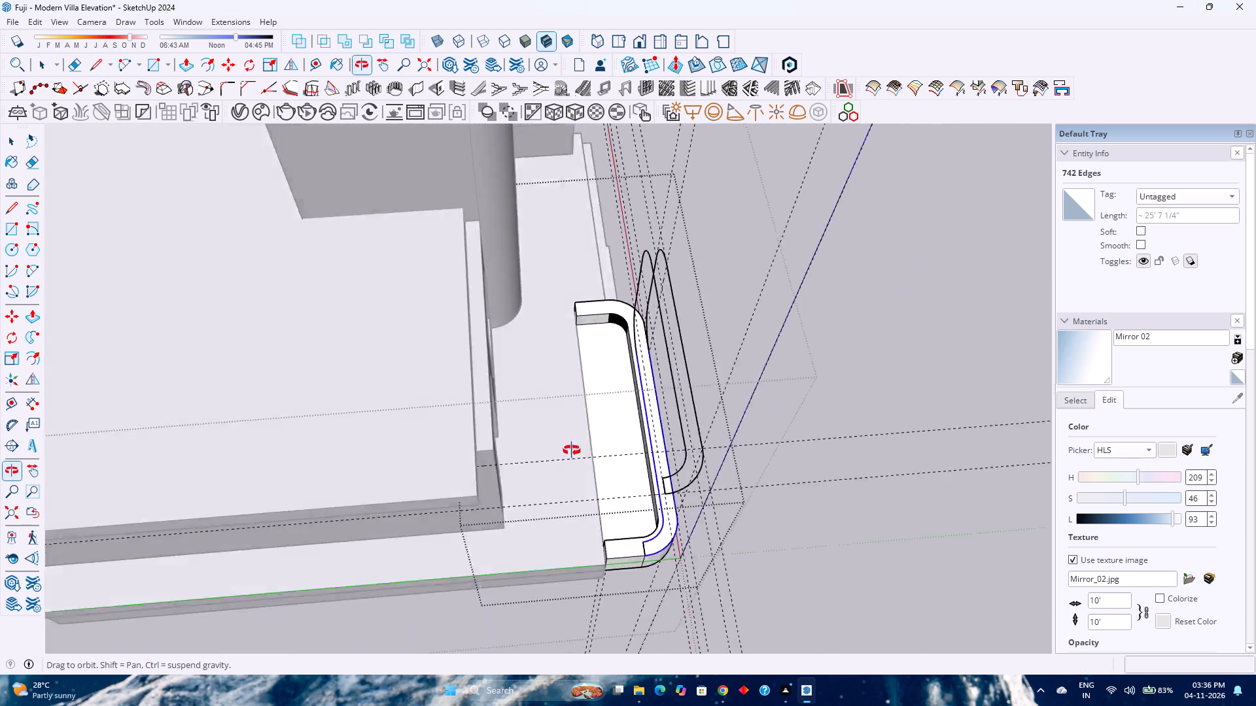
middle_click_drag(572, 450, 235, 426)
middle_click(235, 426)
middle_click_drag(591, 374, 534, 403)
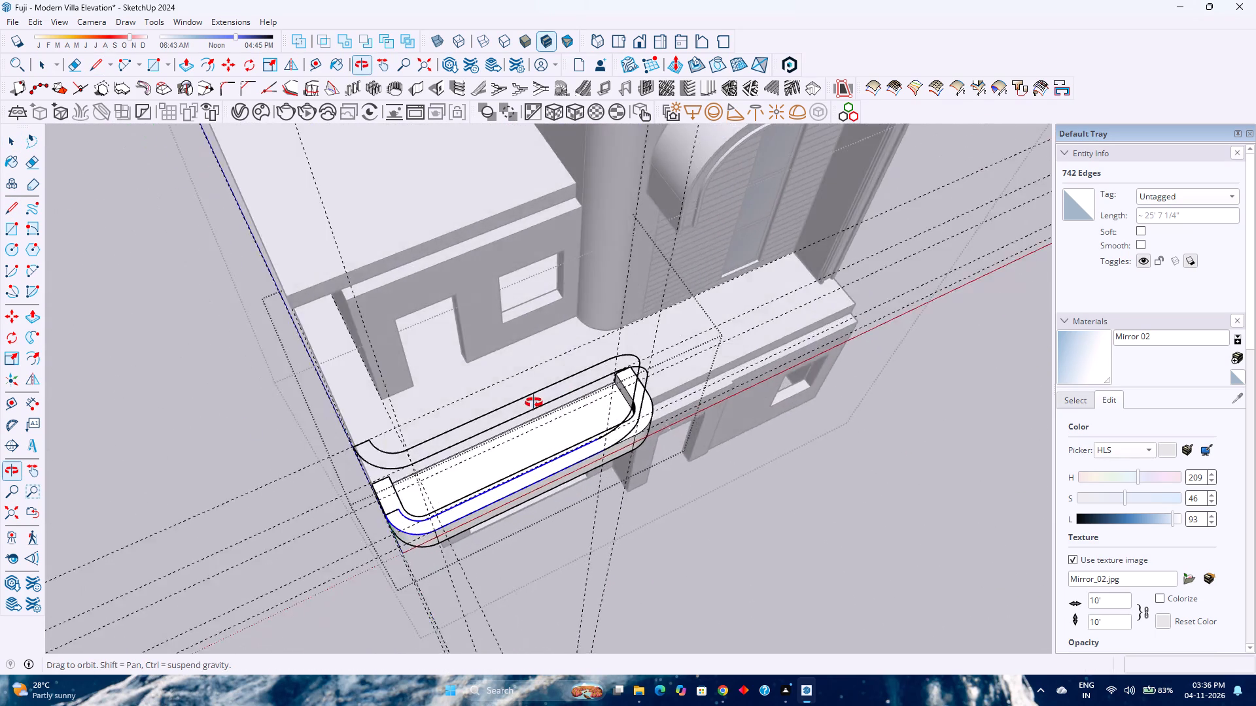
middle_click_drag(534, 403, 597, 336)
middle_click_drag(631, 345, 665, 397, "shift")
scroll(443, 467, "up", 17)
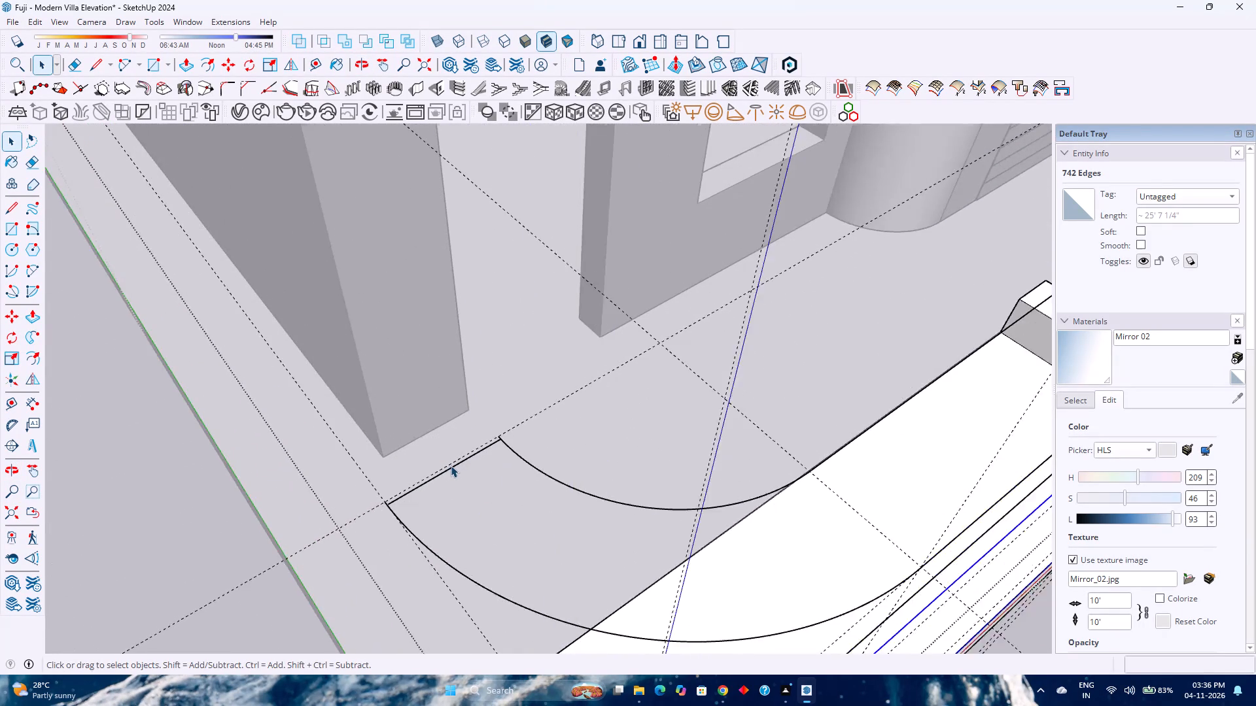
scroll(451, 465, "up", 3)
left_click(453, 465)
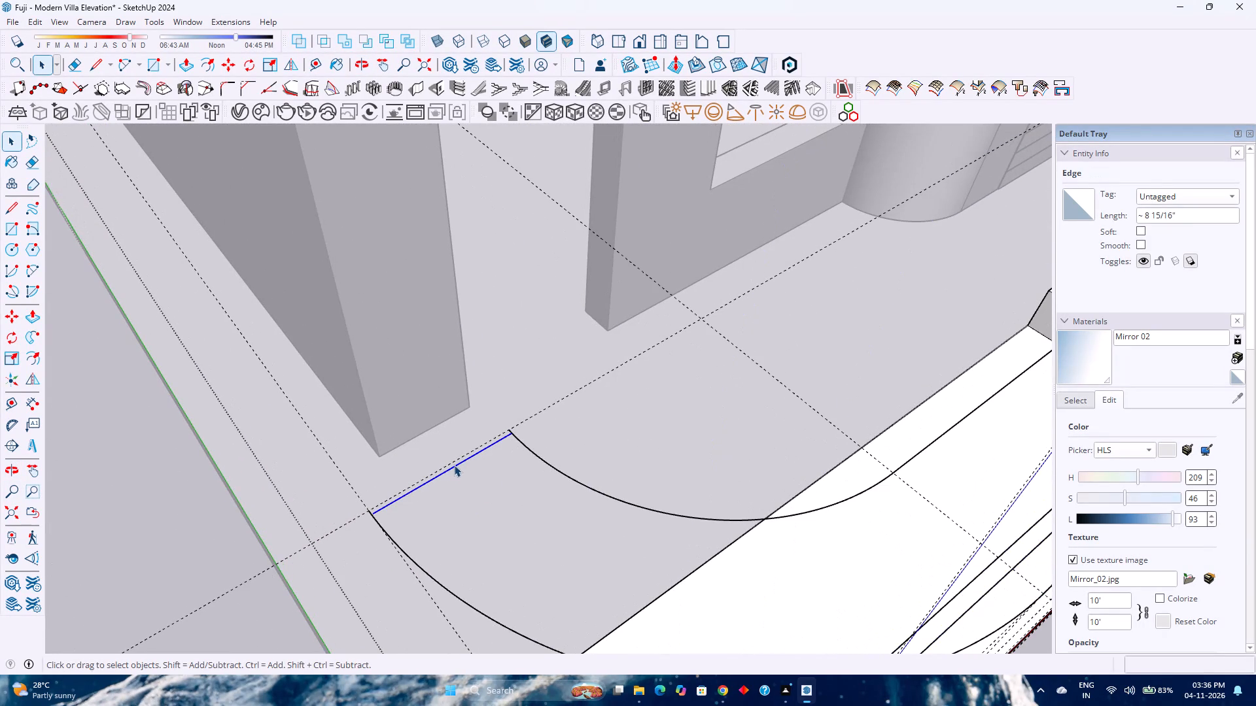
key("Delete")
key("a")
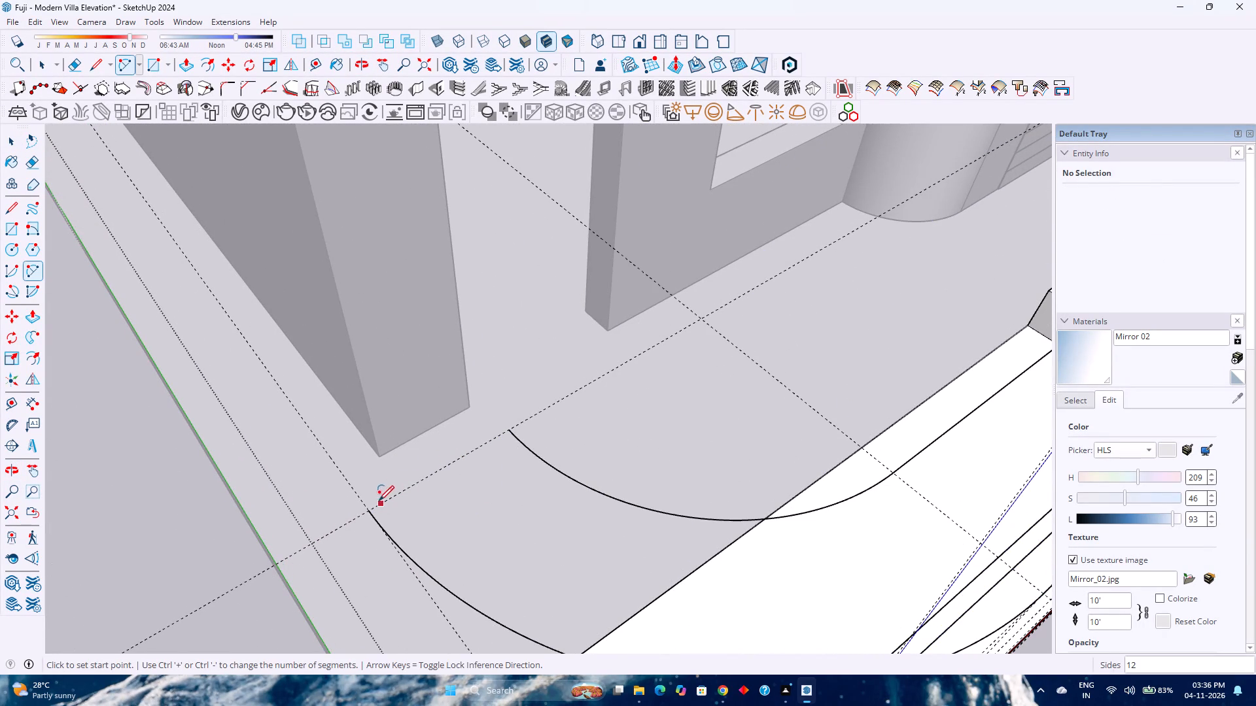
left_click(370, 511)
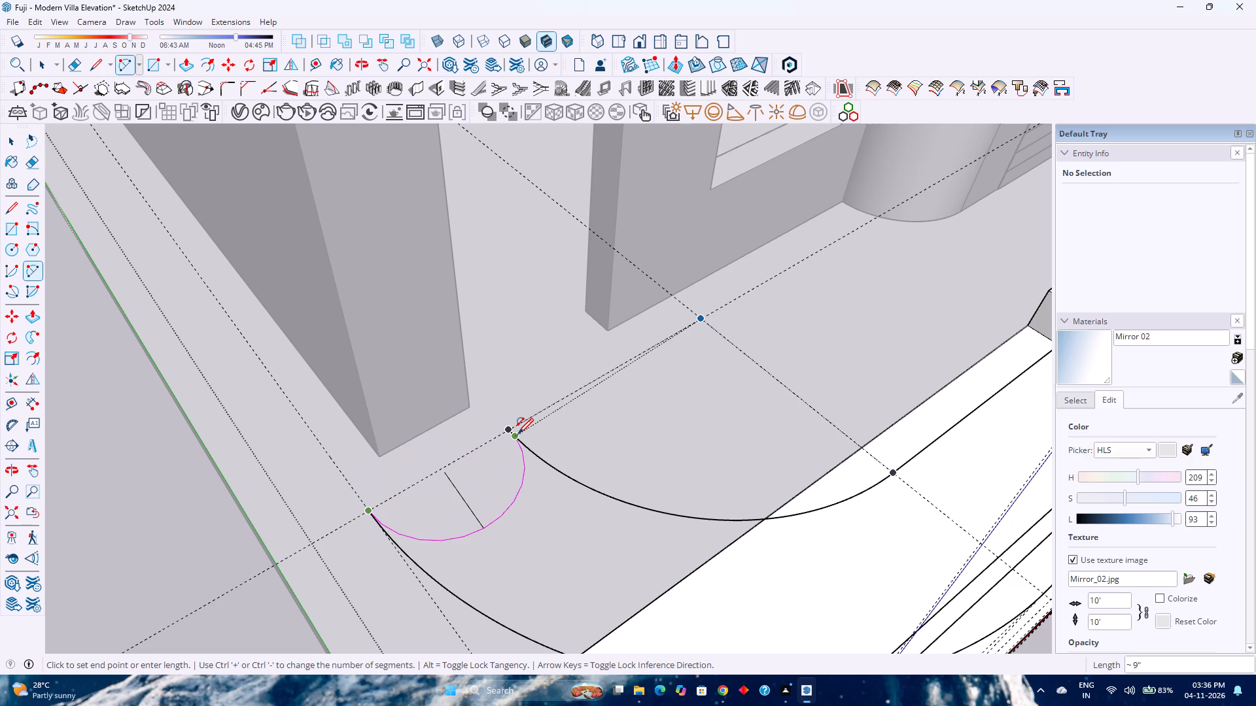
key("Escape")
Redraw the closing edge between the open ends of the two upper left corner arcs along the red axis.
key("l")
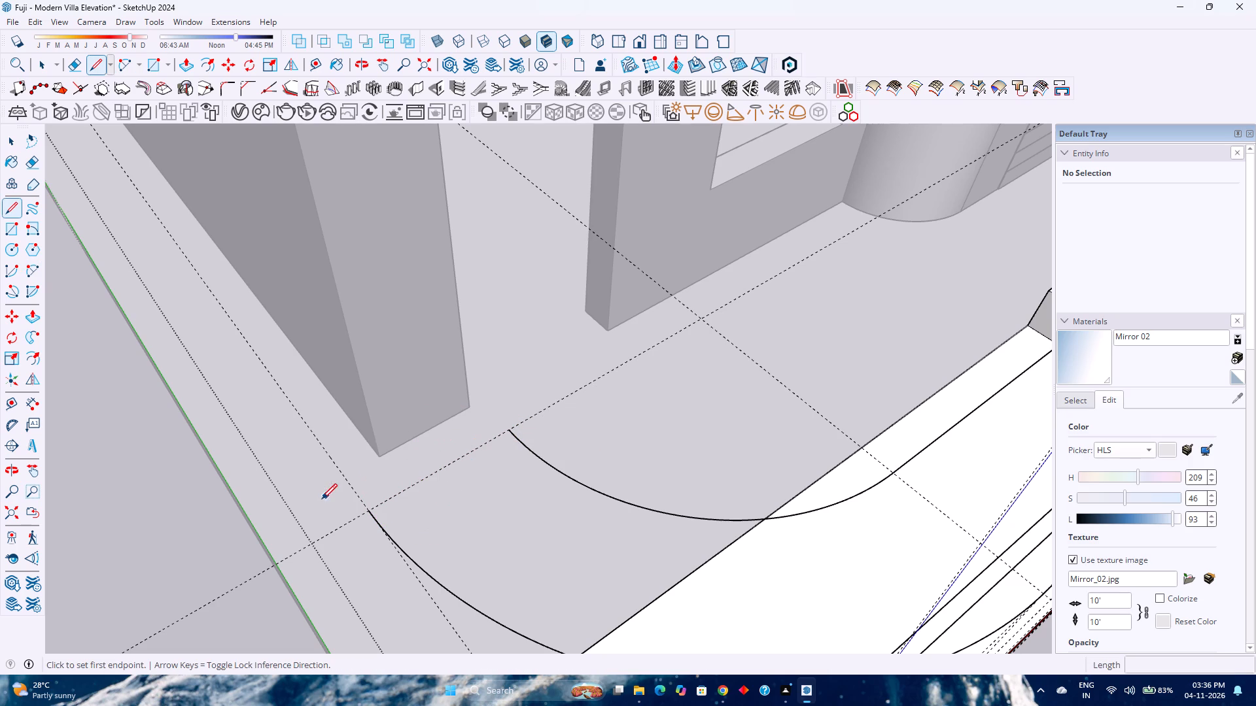
left_click(365, 507)
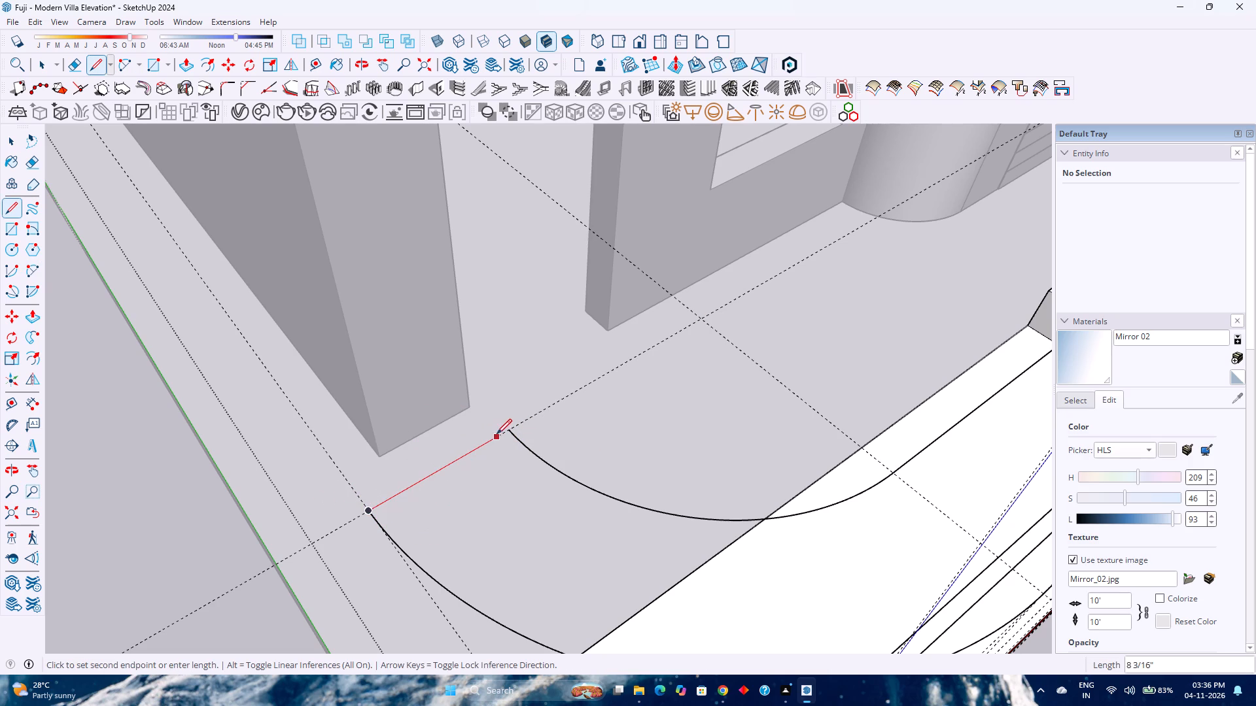
left_click(507, 429)
scroll(491, 434, "down", 6)
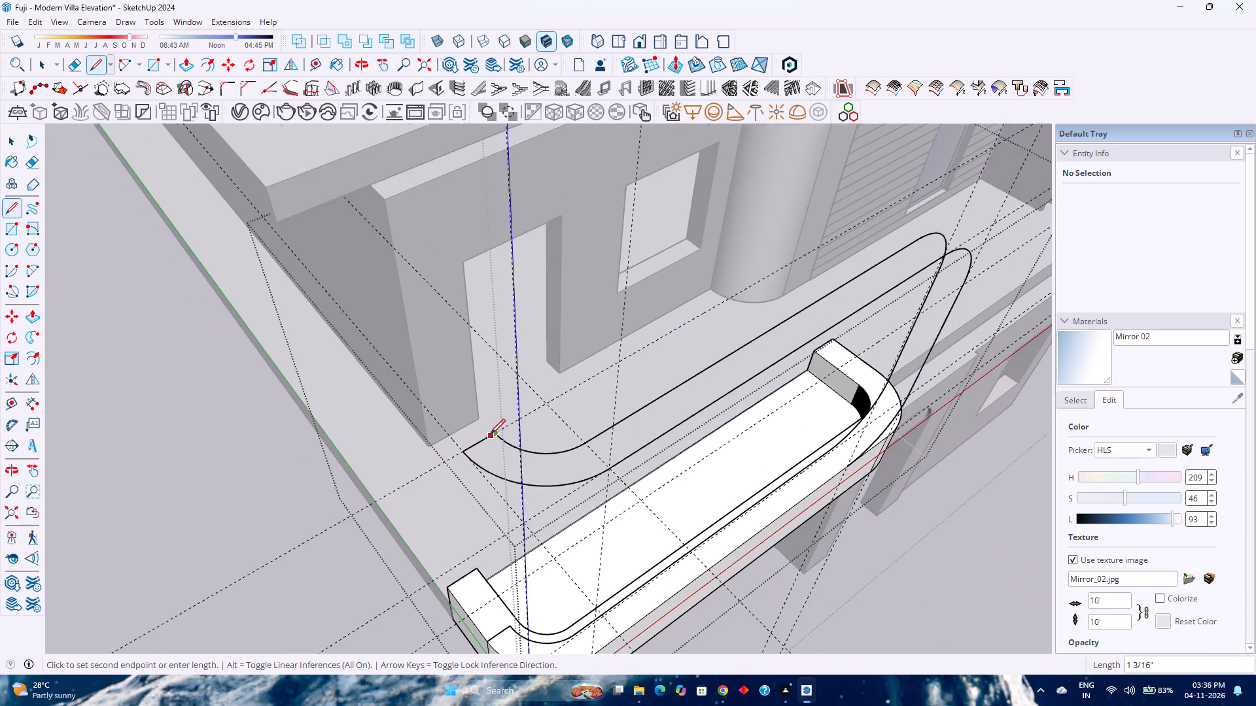
scroll(490, 434, "down", 5)
middle_click_drag(582, 454, 430, 480)
scroll(428, 477, "down", 3)
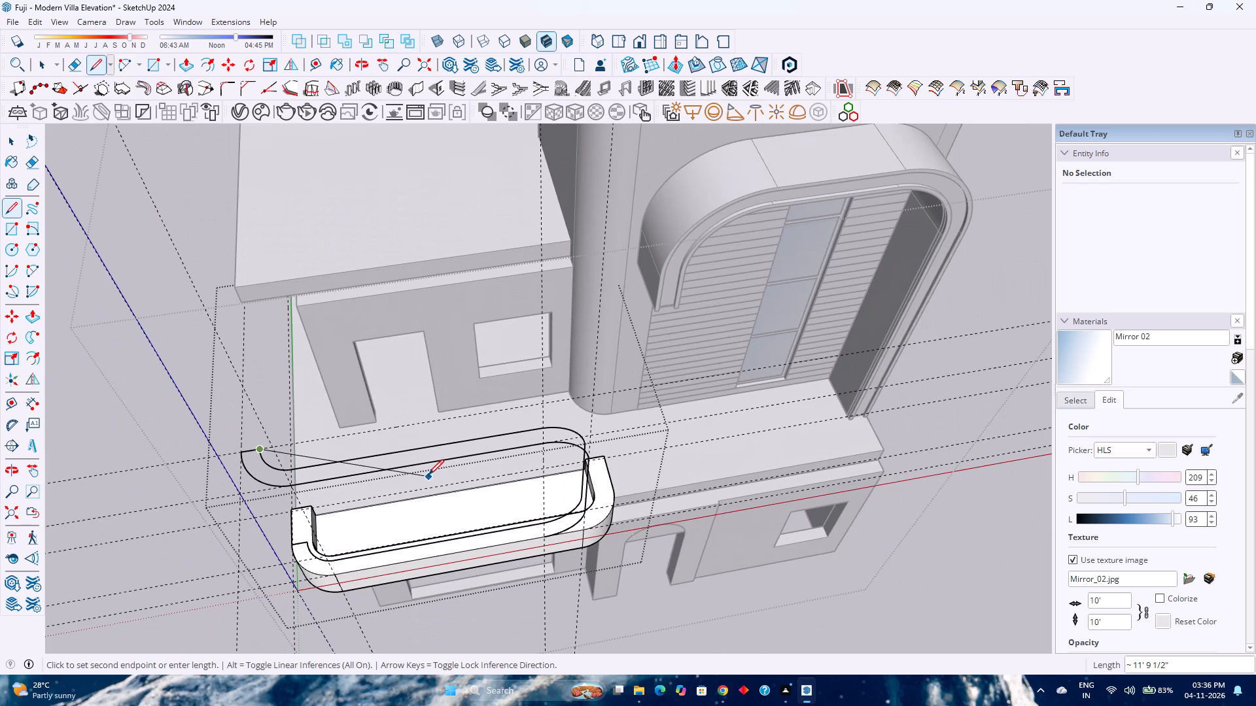
key("space")
Draw a short closing line between the lower ends of the front and back bottom right corner arcs.
middle_click_drag(500, 453, 323, 452)
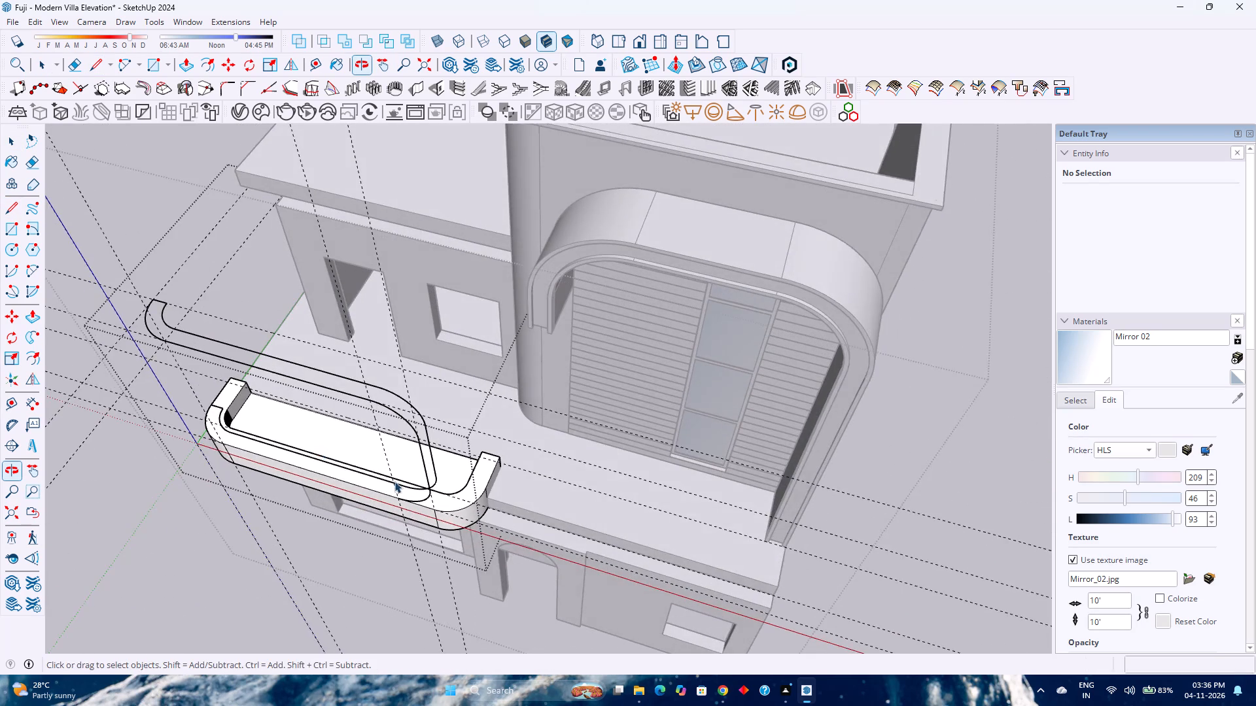
scroll(394, 481, "up", 6)
key("l")
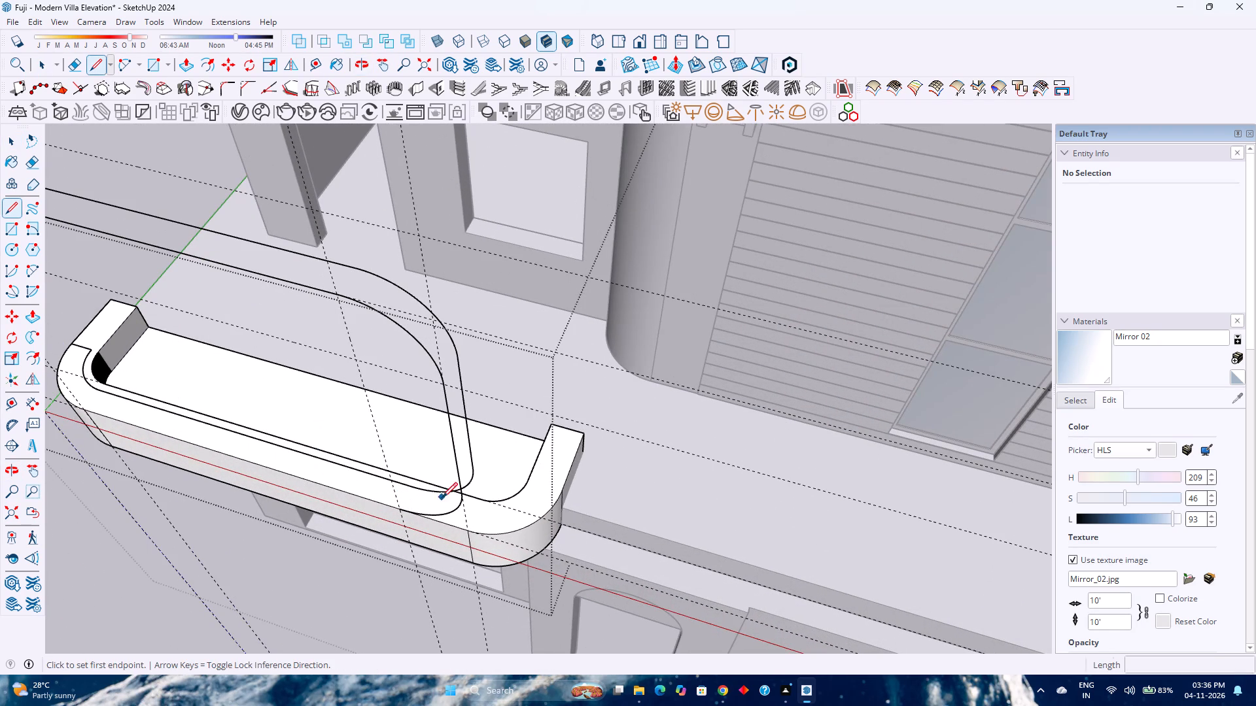
left_click(398, 510)
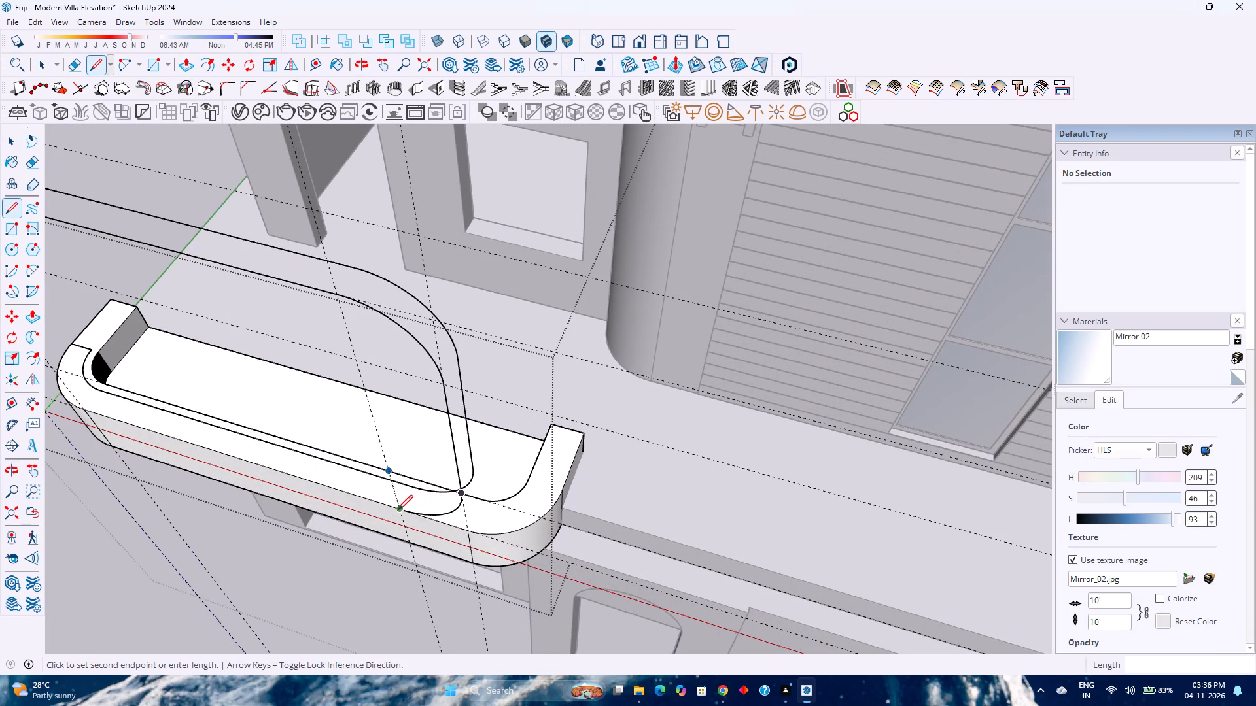
left_click(414, 486)
scroll(411, 491, "down", 2)
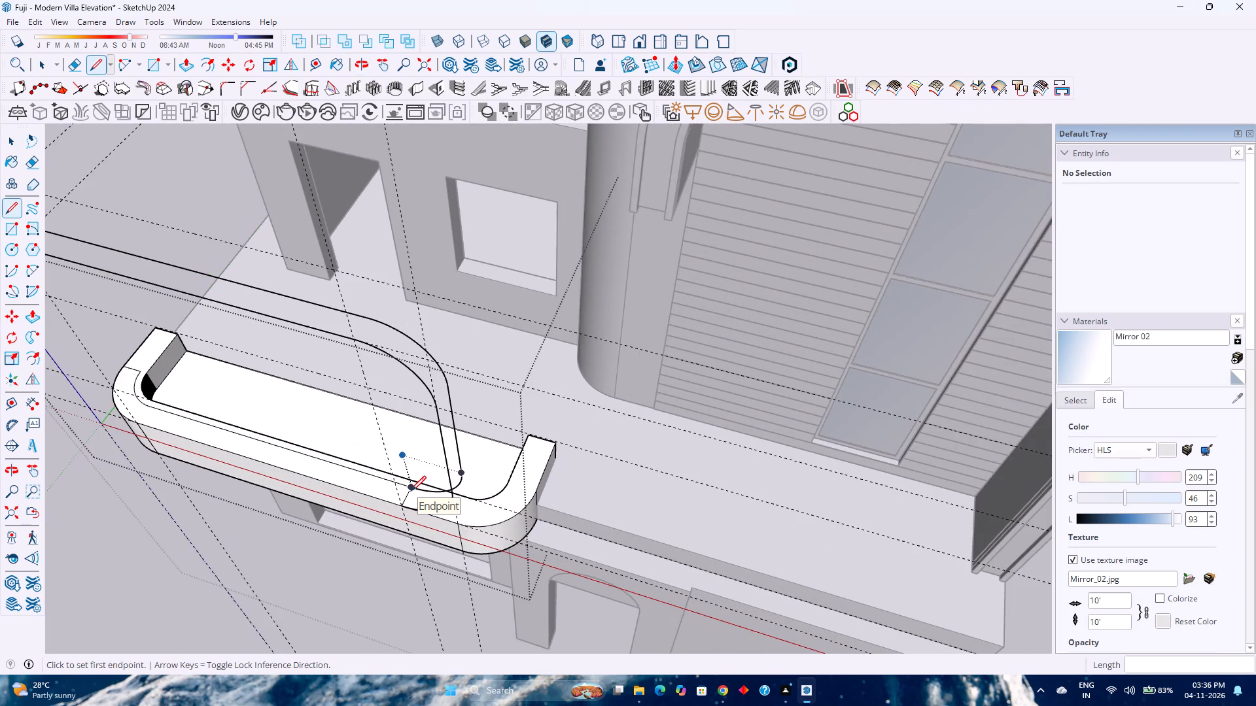
Extrude the closed bottom wall strip with the rounded left corner upward 8' 6" to the upper outline.
middle_click_drag(411, 491, 481, 492, "shift")
scroll(451, 488, "up", 1, "shift")
middle_click_drag(451, 488, 471, 513, "shift")
middle_click_drag(465, 513, 625, 520)
middle_click(625, 520)
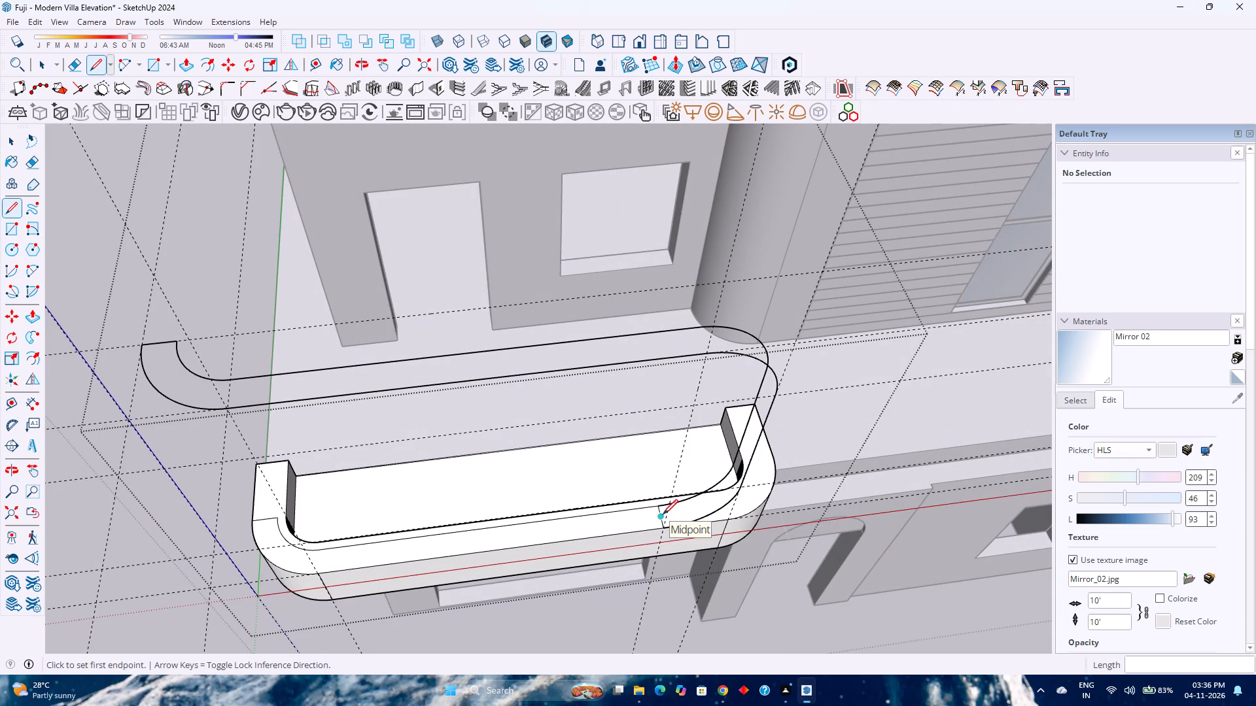
key("space")
left_click(593, 524)
key("p")
left_click(593, 524)
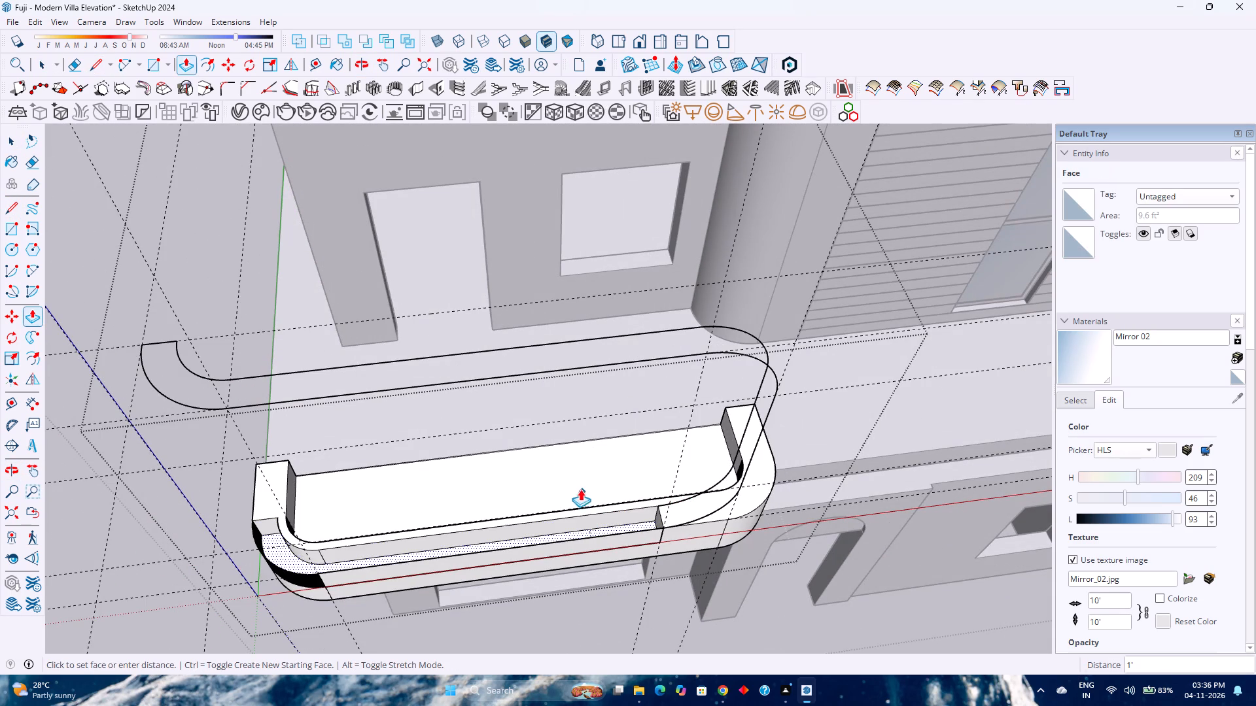
left_click(324, 397)
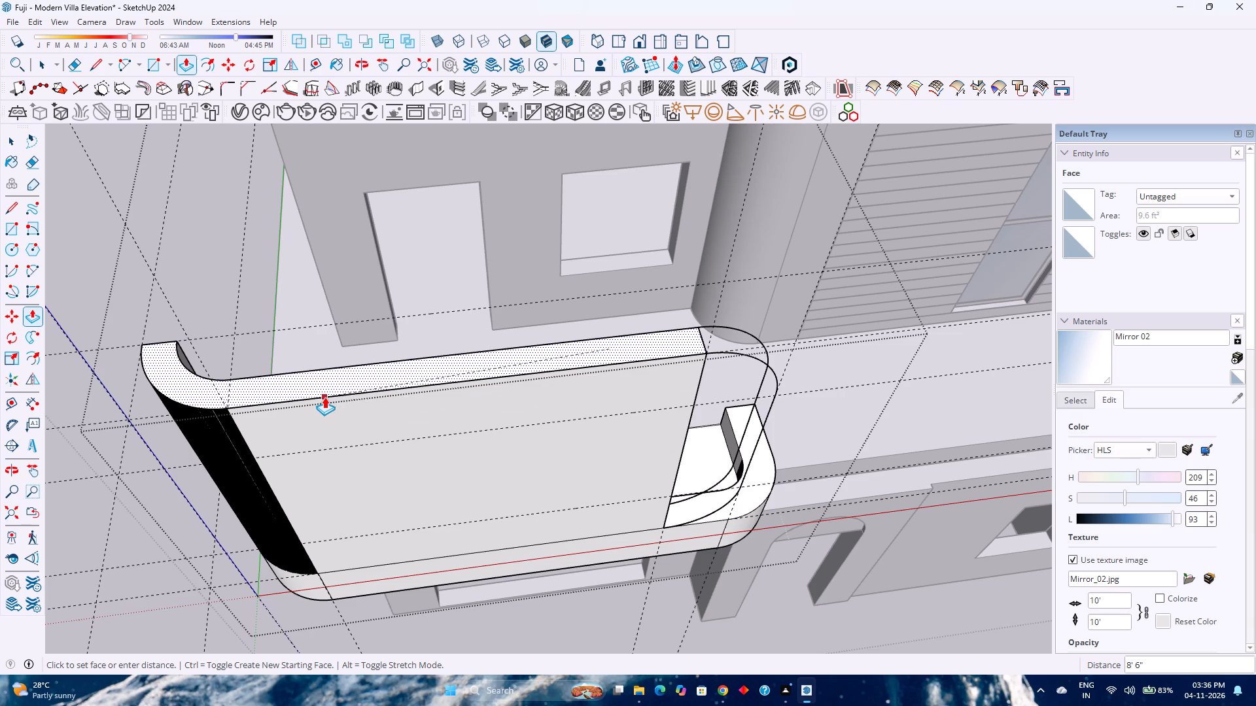
Extend the raised wall's right end face outward by 2' to the outline's right side.
middle_click_drag(529, 469, 210, 394)
middle_click(208, 394)
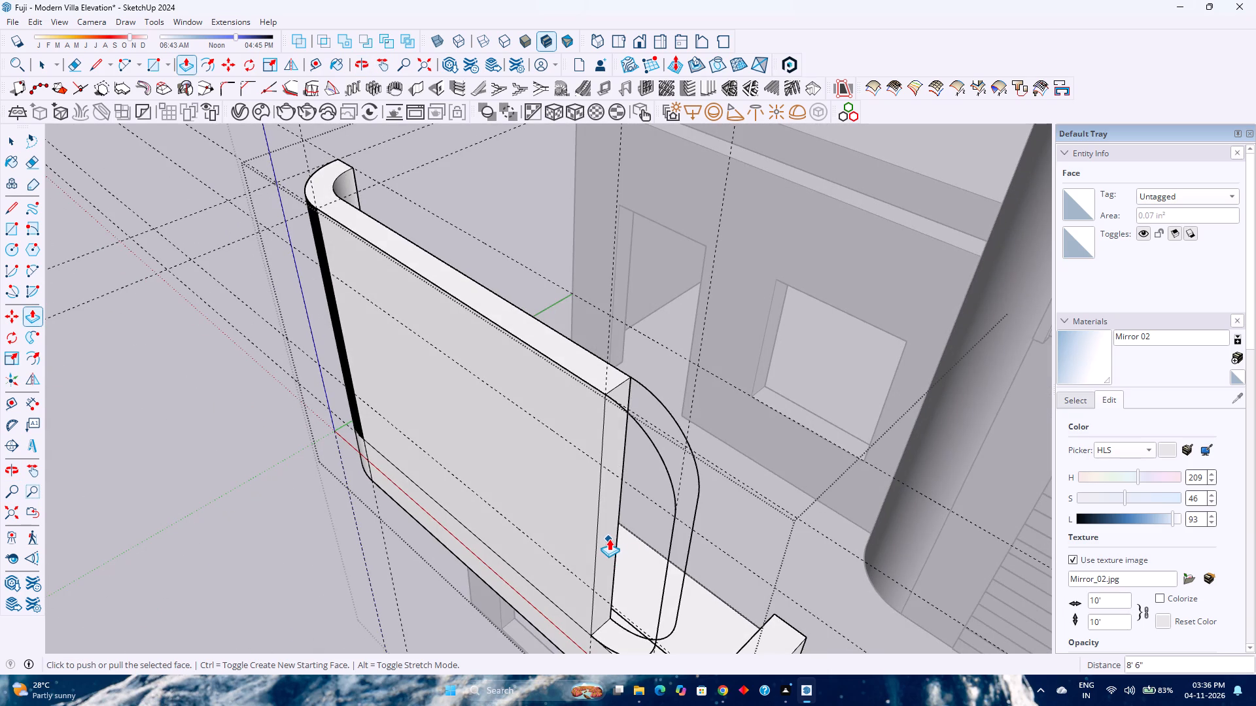
key("Escape")
left_click(610, 544)
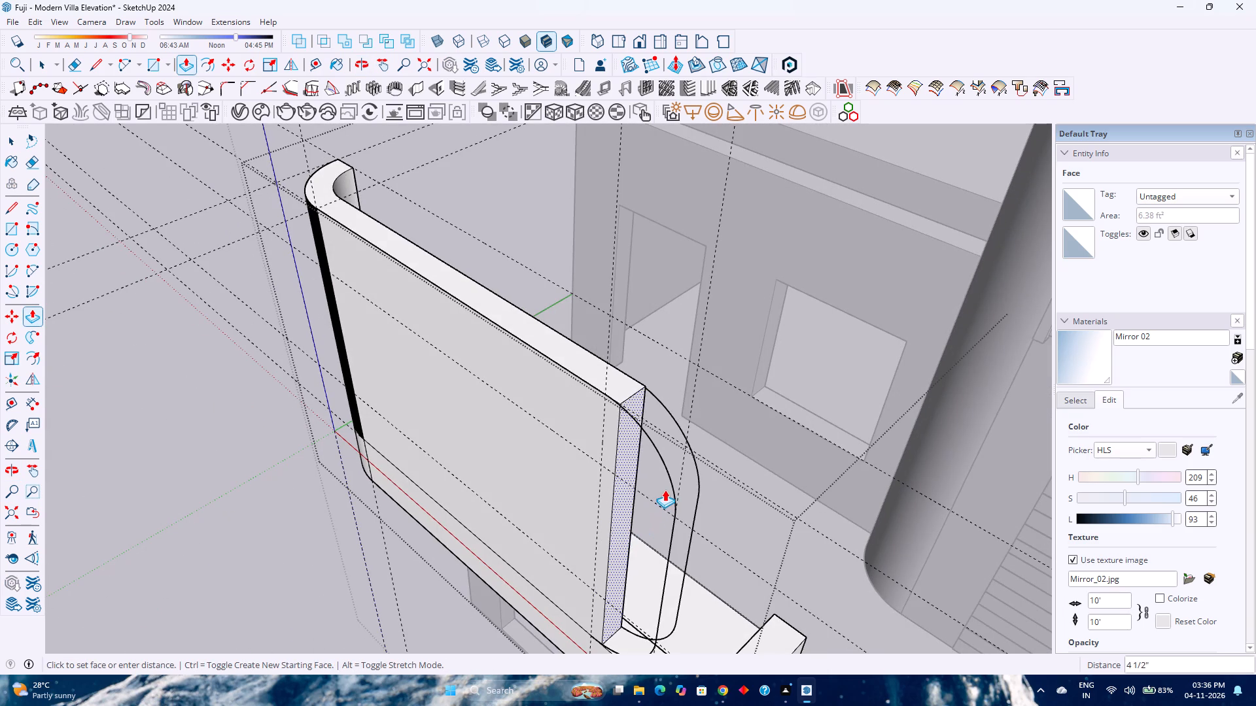
middle_click_drag(733, 568, 814, 431, "shift")
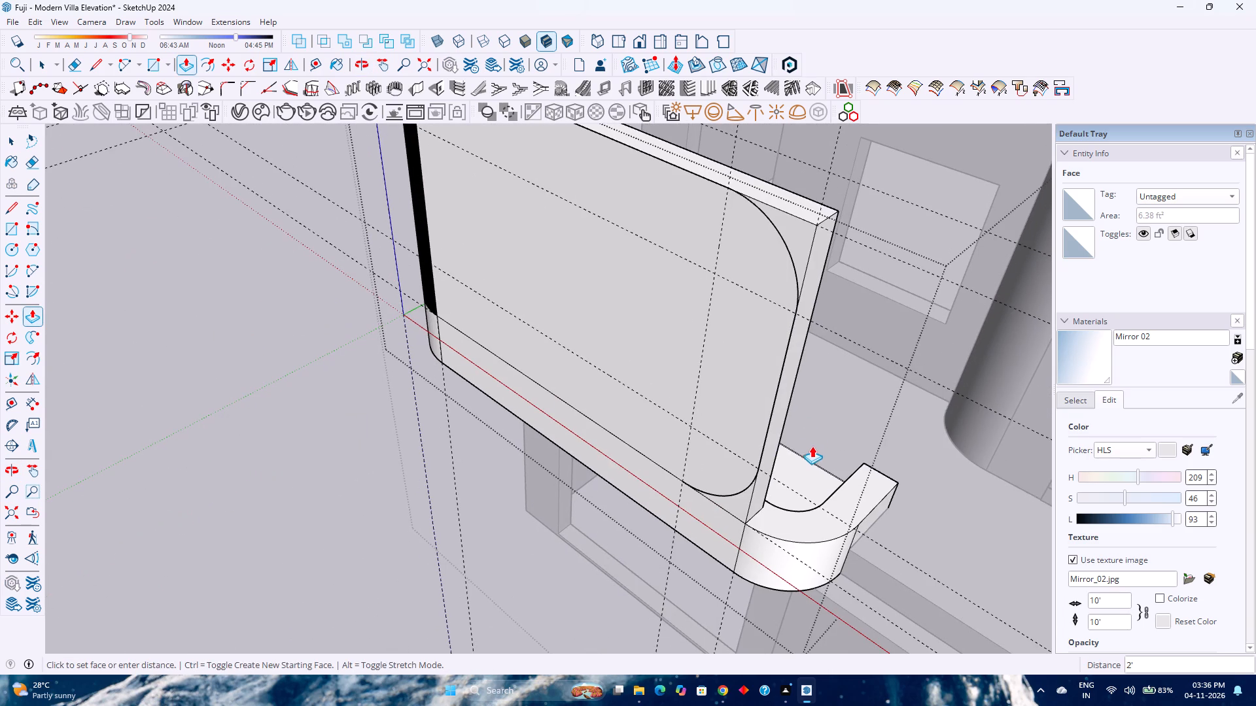
left_click(812, 448)
Push the front face area enclosed by the rounded outline back into the raised wall.
middle_click_drag(758, 467, 811, 556, "shift")
left_click(751, 482)
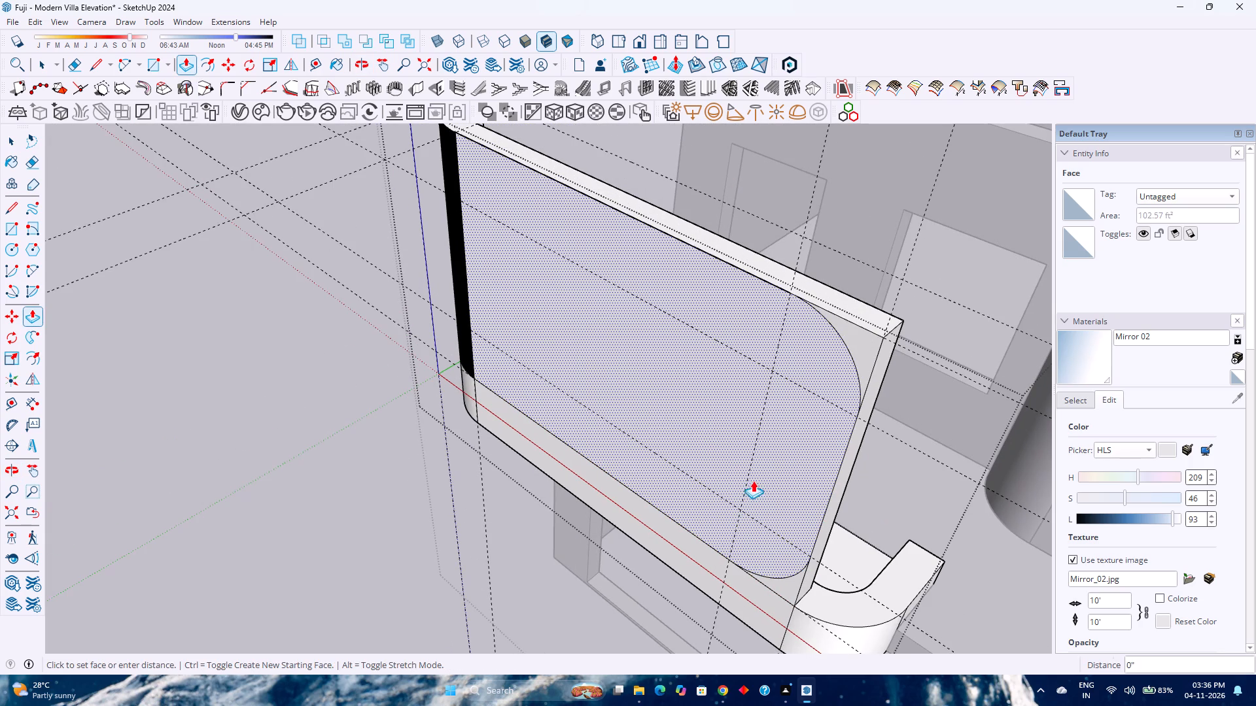
left_click(786, 453)
middle_click_drag(625, 461, 574, 556, "shift")
middle_click_drag(532, 550, 716, 528)
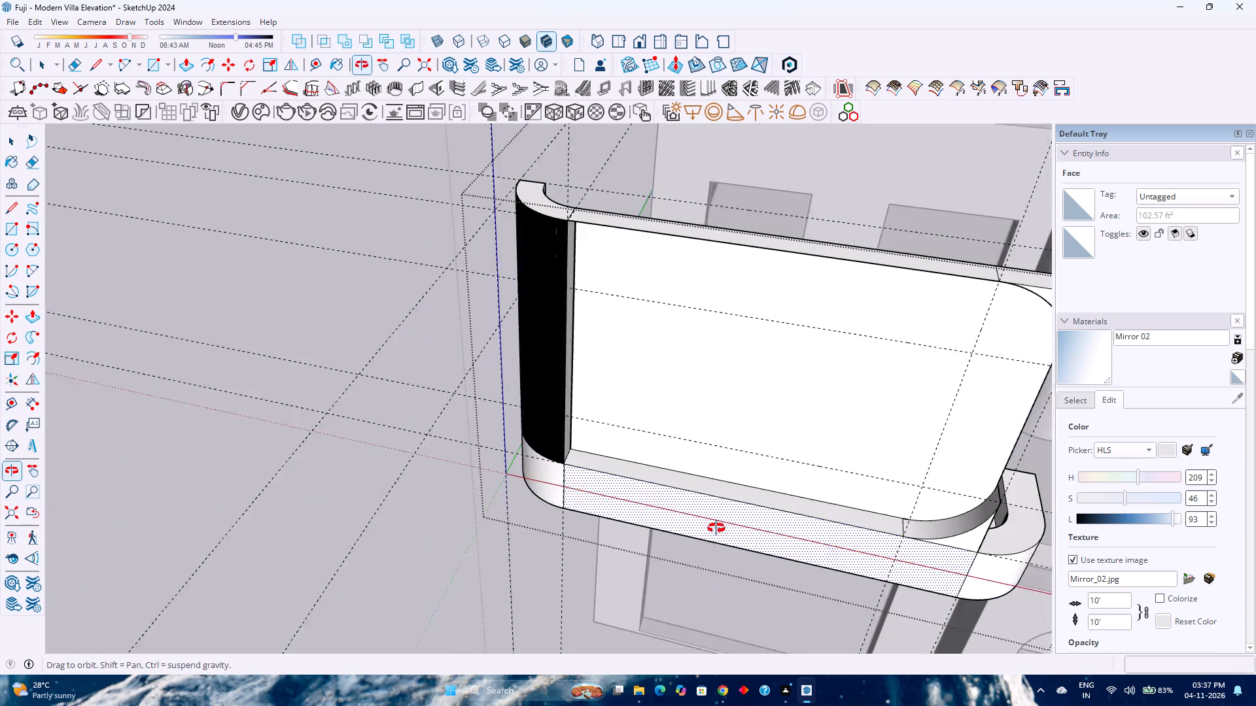
Undo the push of the front face area enclosed by the rounded outline.
middle_click_drag(716, 528, 717, 528)
middle_click(717, 528)
middle_click_drag(746, 494, 606, 543, "shift")
key("ctrl+z")
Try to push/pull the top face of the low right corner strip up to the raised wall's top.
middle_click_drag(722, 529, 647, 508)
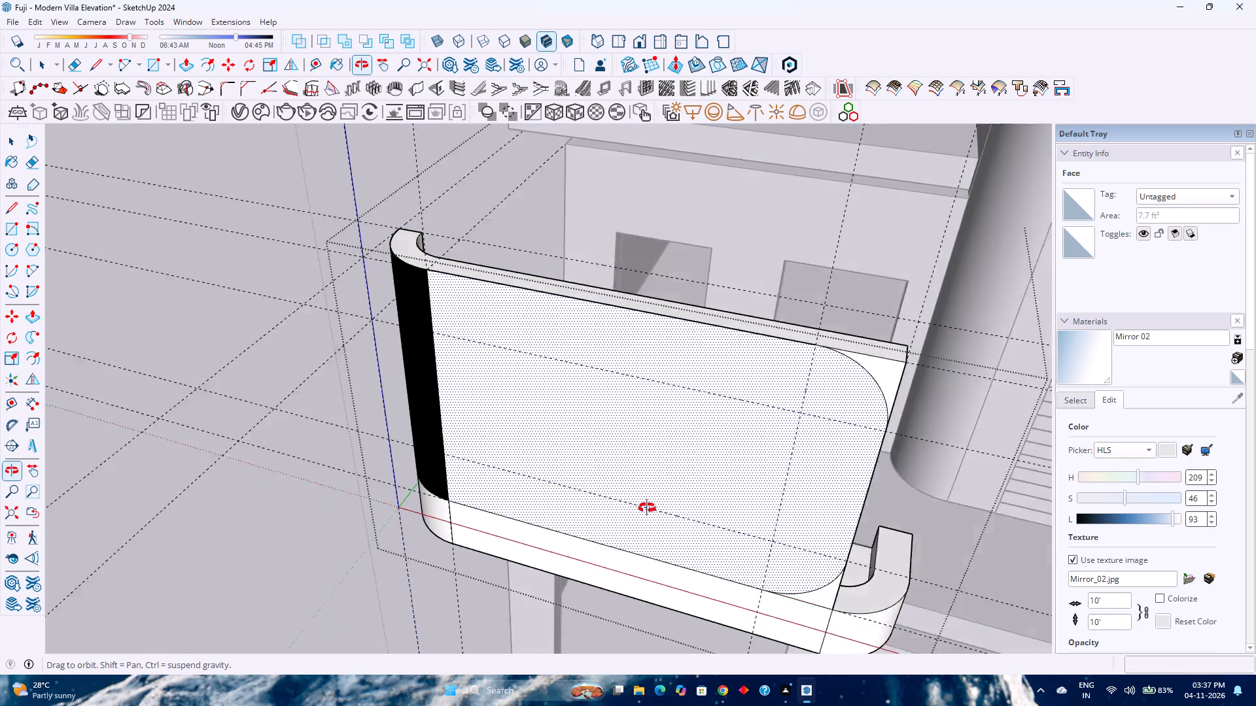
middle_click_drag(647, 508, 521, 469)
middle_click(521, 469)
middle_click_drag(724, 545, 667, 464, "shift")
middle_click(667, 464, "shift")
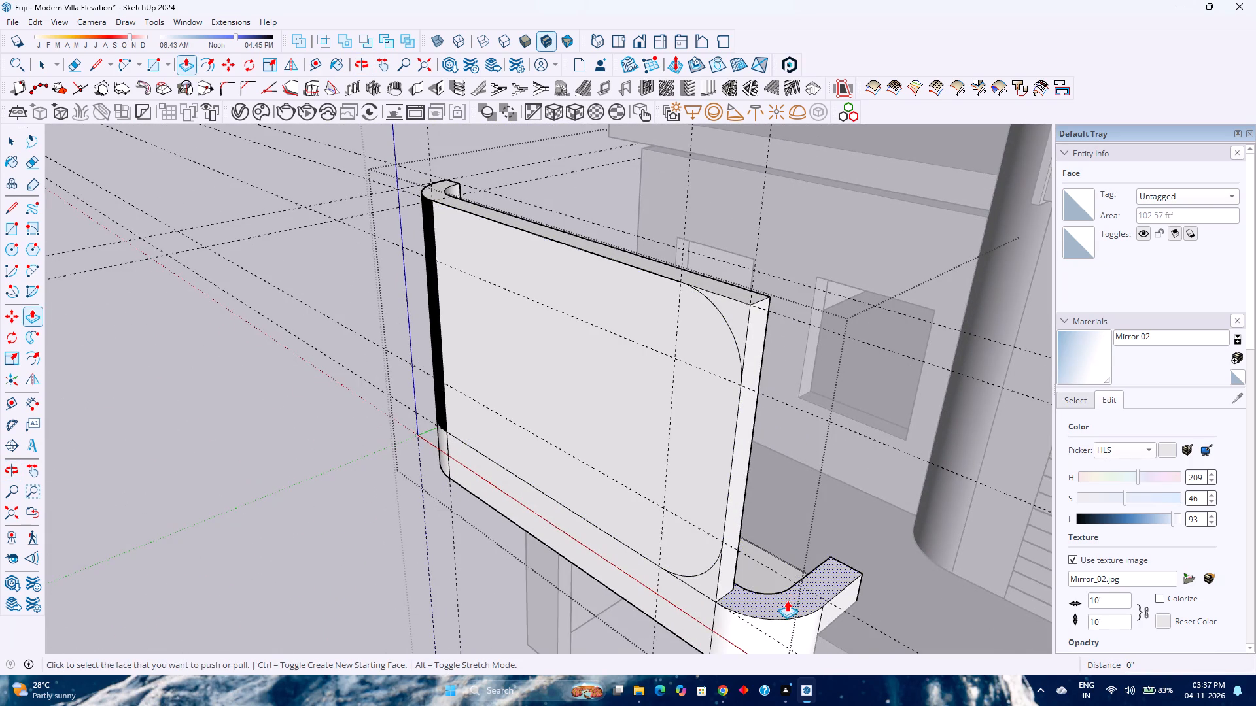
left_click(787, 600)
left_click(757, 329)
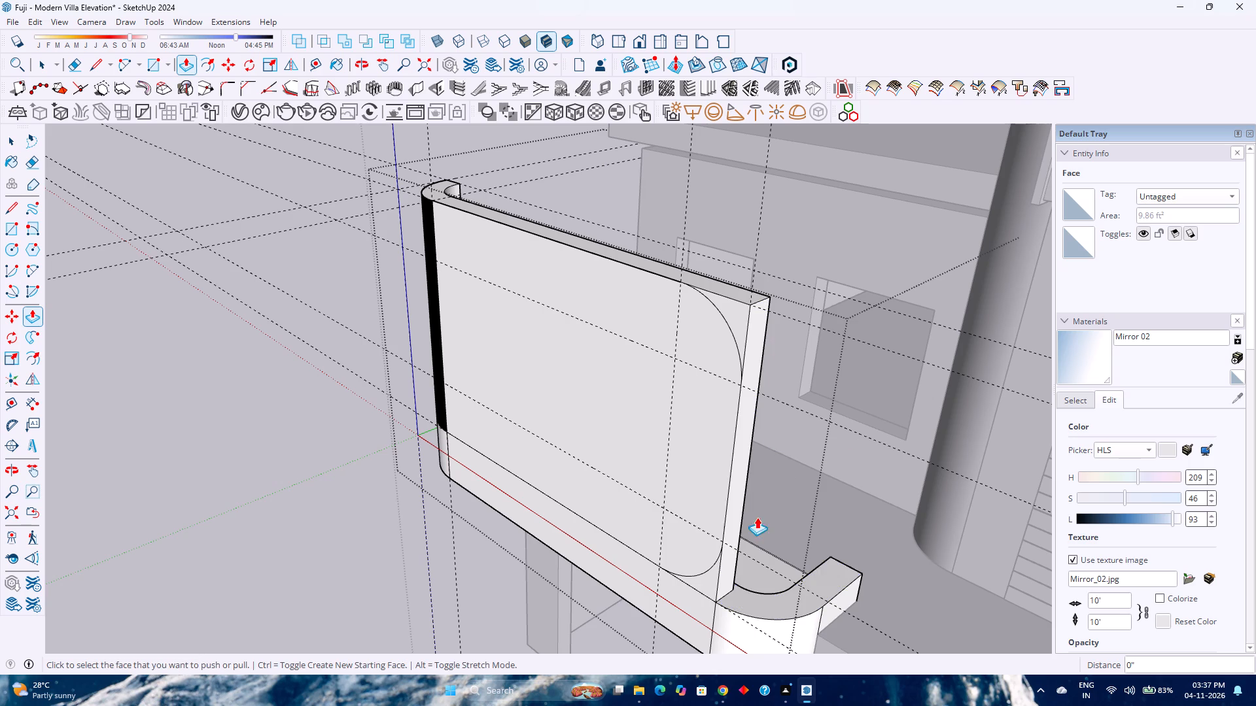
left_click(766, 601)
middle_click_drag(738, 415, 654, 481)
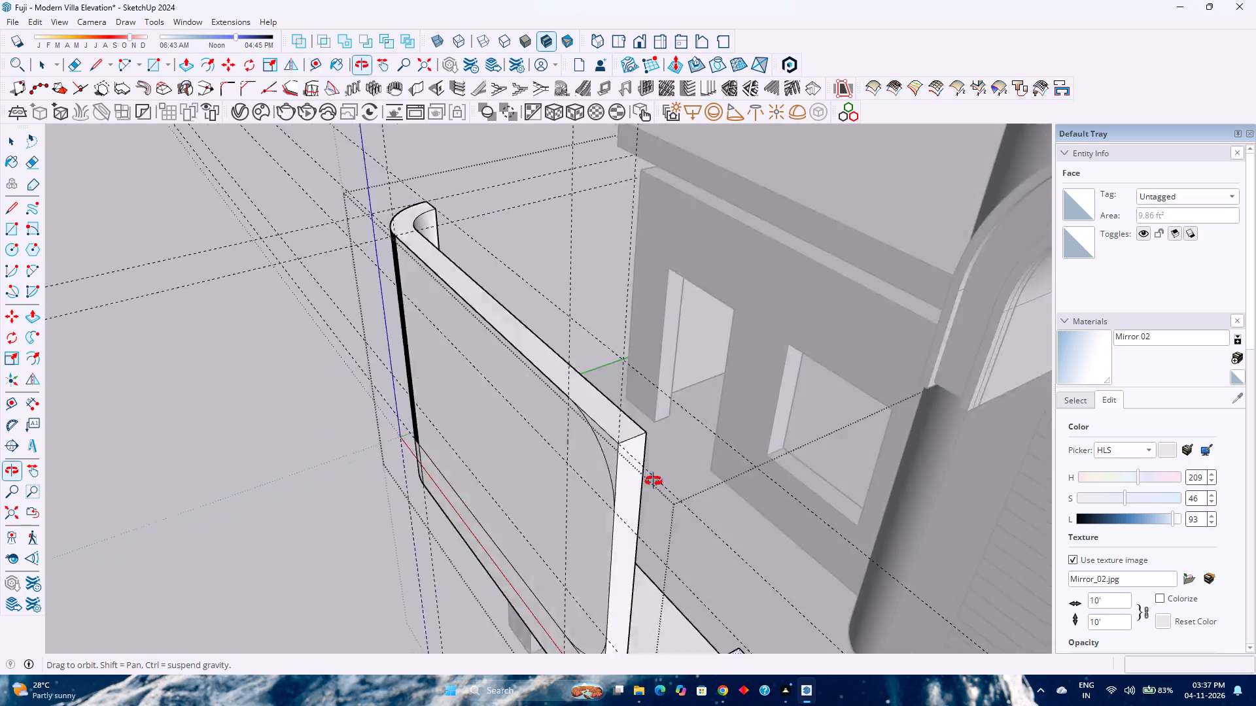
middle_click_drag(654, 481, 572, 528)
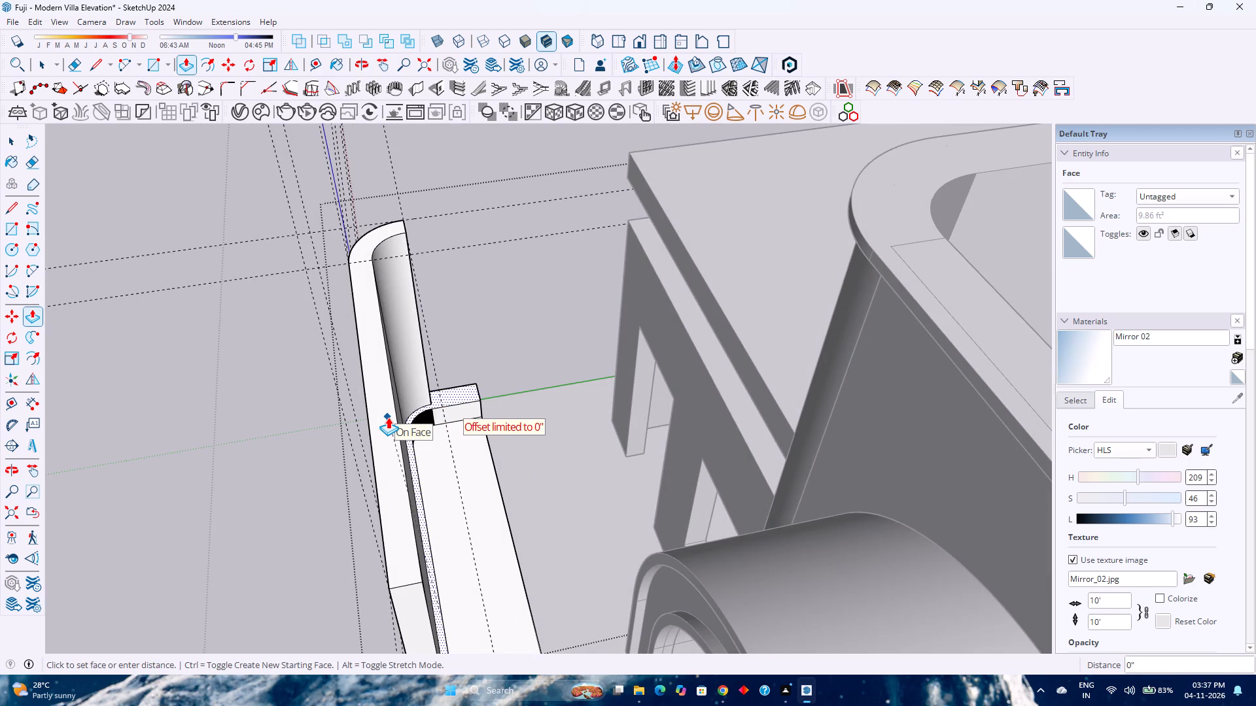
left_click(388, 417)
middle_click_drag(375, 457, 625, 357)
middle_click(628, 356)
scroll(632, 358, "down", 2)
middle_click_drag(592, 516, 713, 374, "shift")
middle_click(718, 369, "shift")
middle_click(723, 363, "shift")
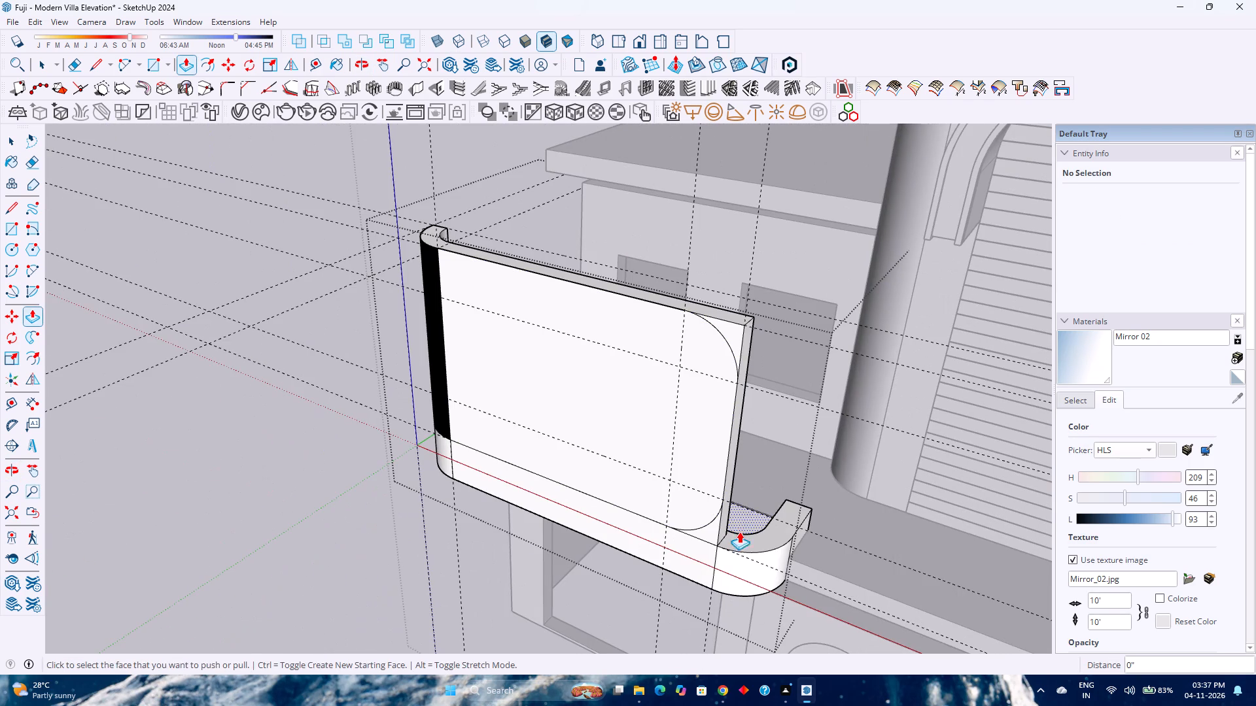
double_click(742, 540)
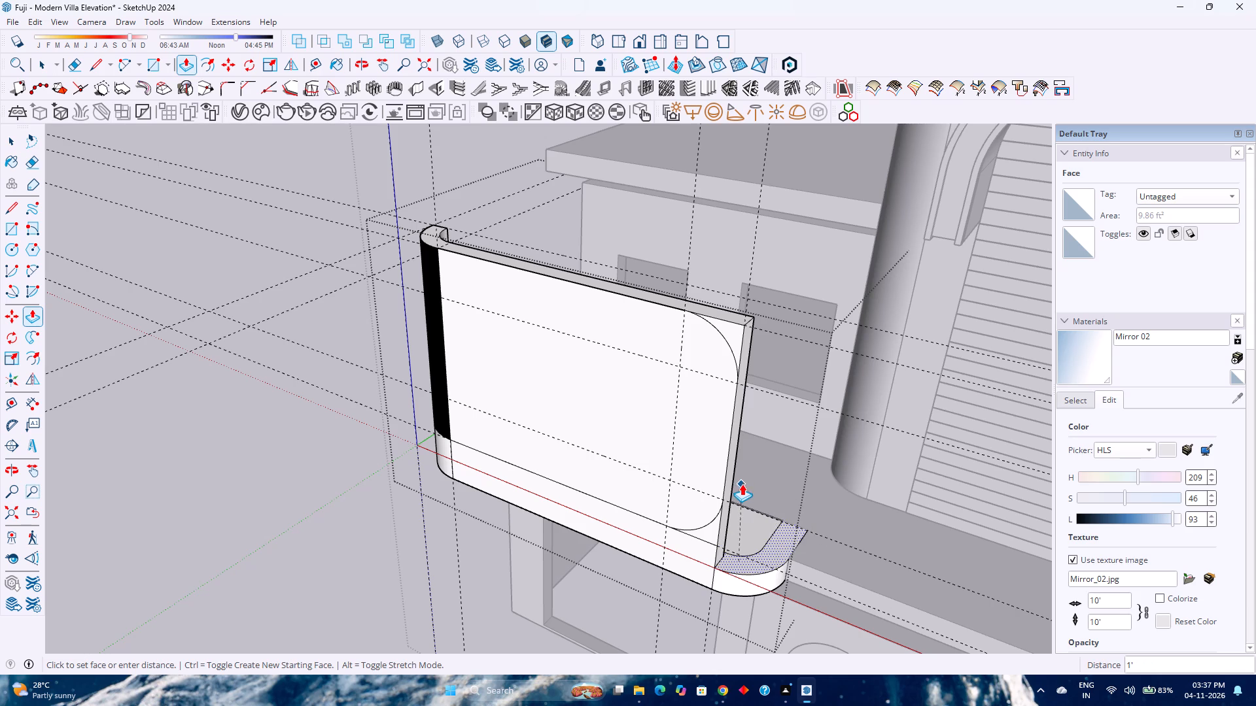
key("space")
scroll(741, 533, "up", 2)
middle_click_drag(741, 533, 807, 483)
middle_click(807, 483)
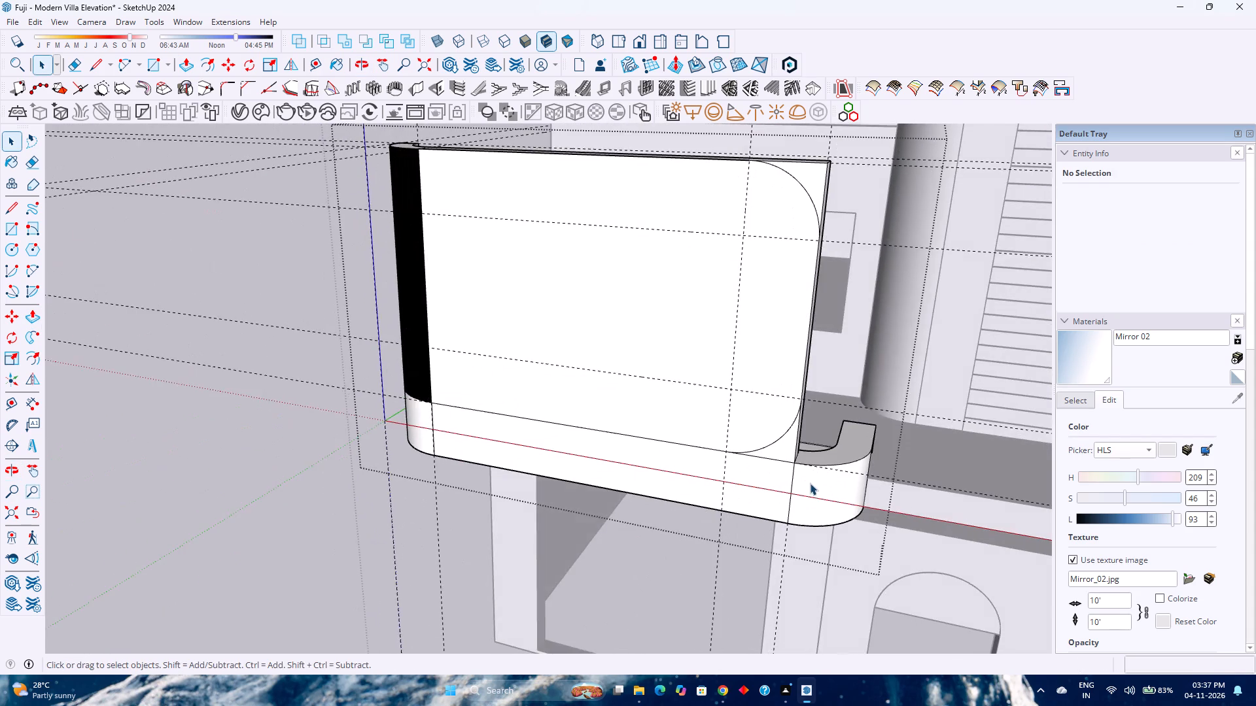
Undo the recent edits back through the 2' extension of the raised wall's right end.
scroll(809, 480, "down", 7)
key("ctrl+z")
key("ctrl+z")
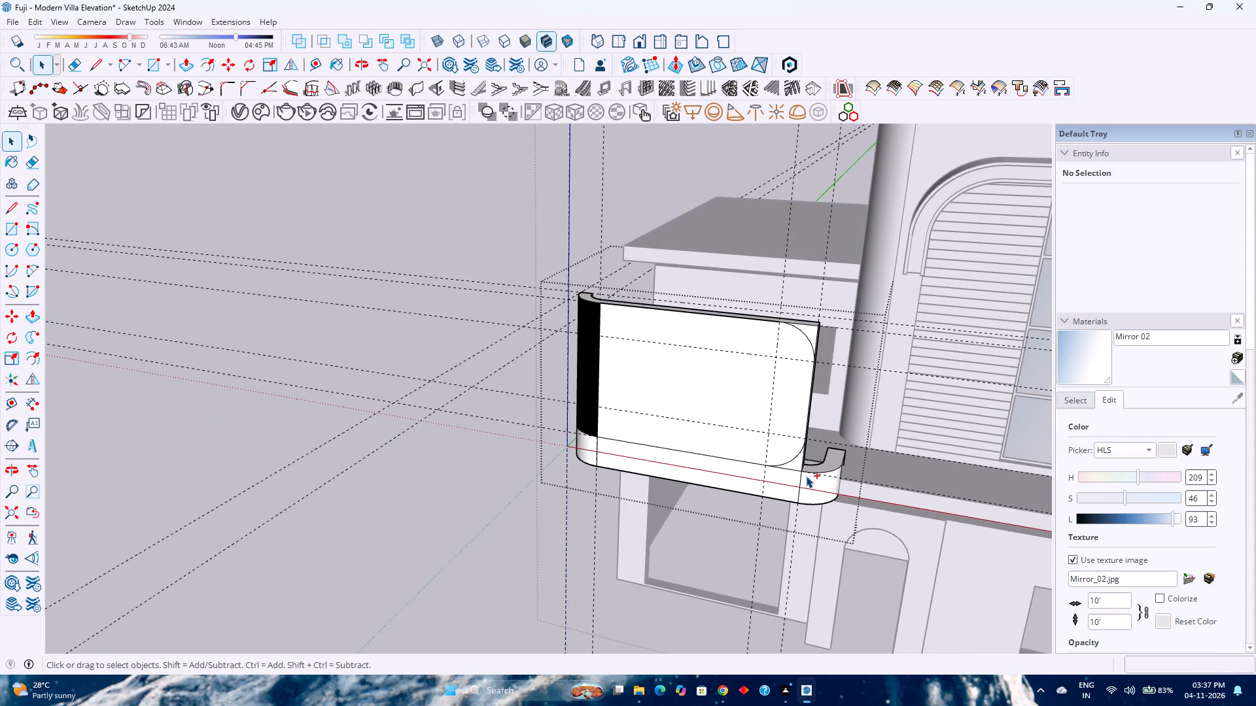
key("ctrl+z")
Extrude the right rounded corner strip upward 8' 6" to the top of the raised wall.
key("p")
left_click(827, 463)
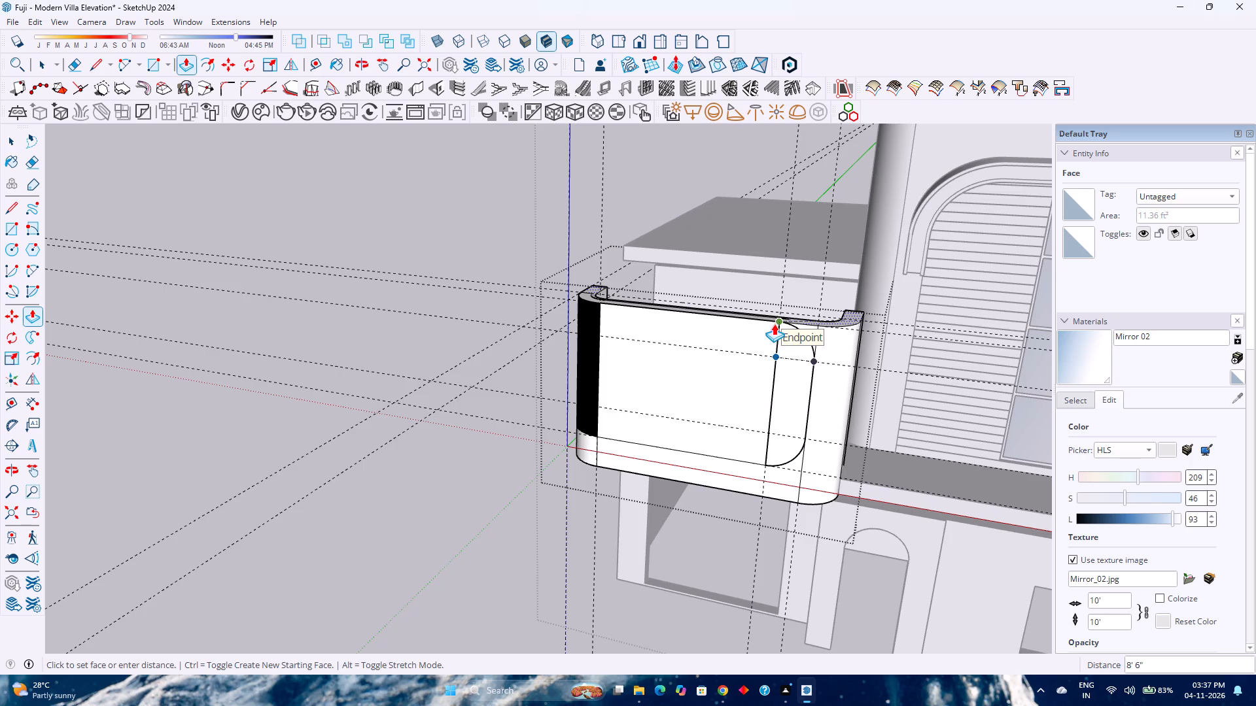
middle_click_drag(774, 324, 739, 411)
middle_click(739, 411)
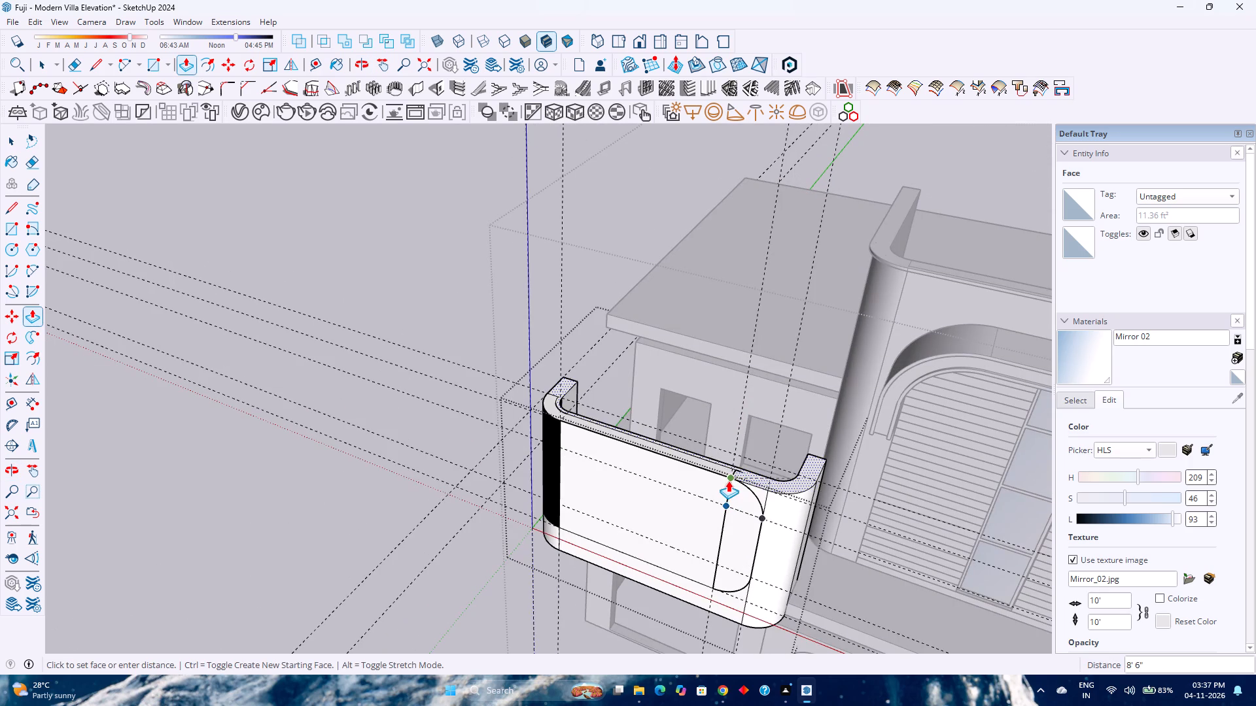
left_click(728, 480)
Push the large front face back 1' through the wall's thickness, keeping the starting face.
scroll(717, 495, "up", 6)
middle_click_drag(717, 496, 833, 565)
scroll(752, 425, "up", 5)
middle_click_drag(774, 441, 619, 442)
middle_click(619, 442)
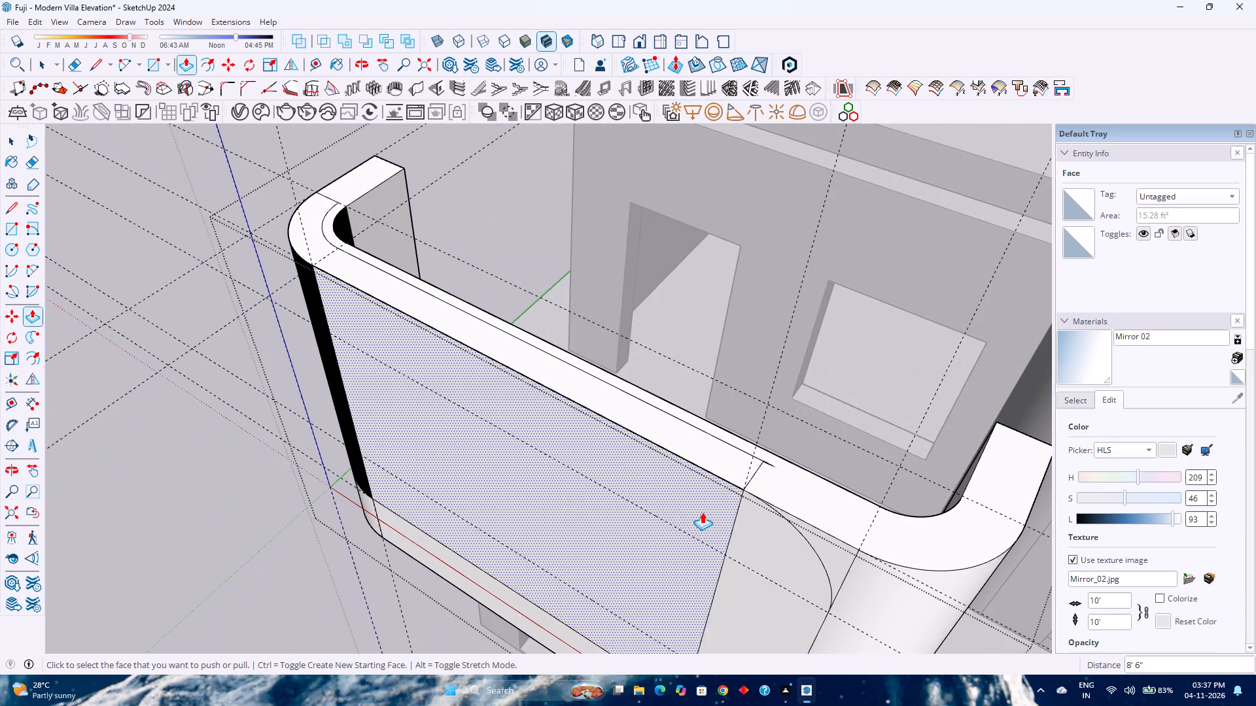
middle_click_drag(702, 512, 622, 443)
scroll(638, 442, "down", 1)
middle_click_drag(669, 509, 729, 446, "ctrl")
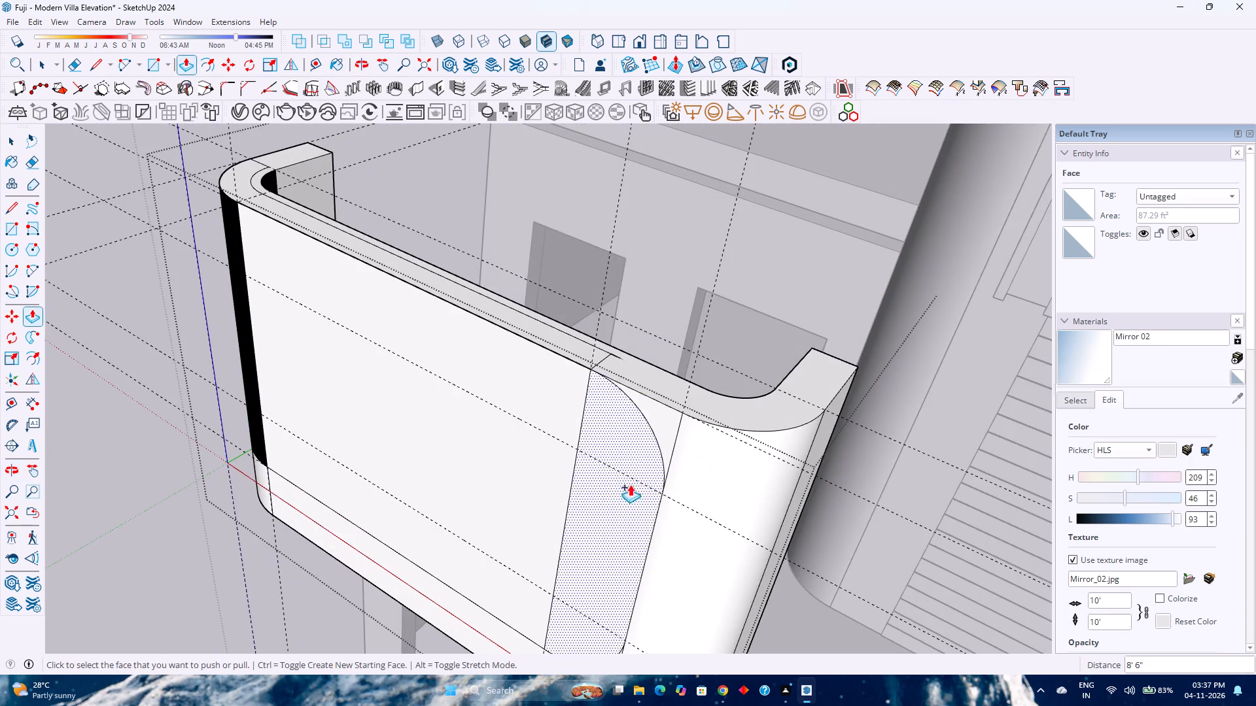
middle_click_drag(580, 494, 821, 528, "shift")
middle_click(826, 528, "shift")
left_click(711, 479)
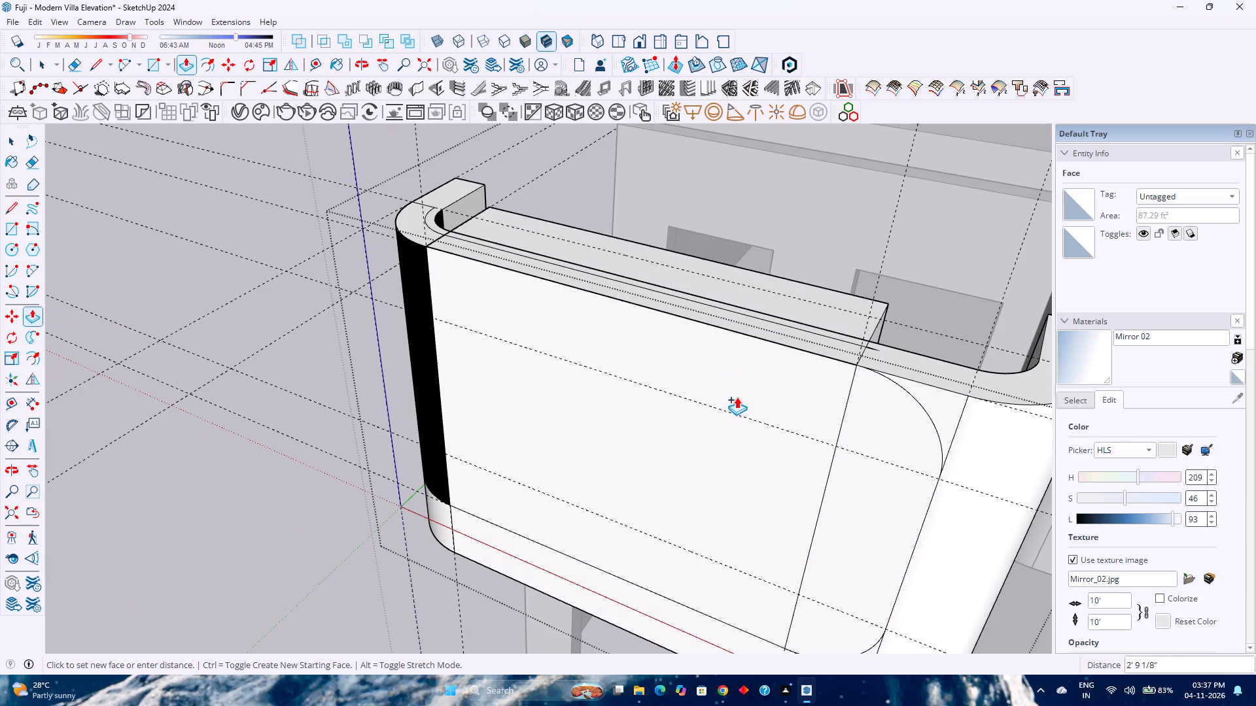
left_click(766, 313)
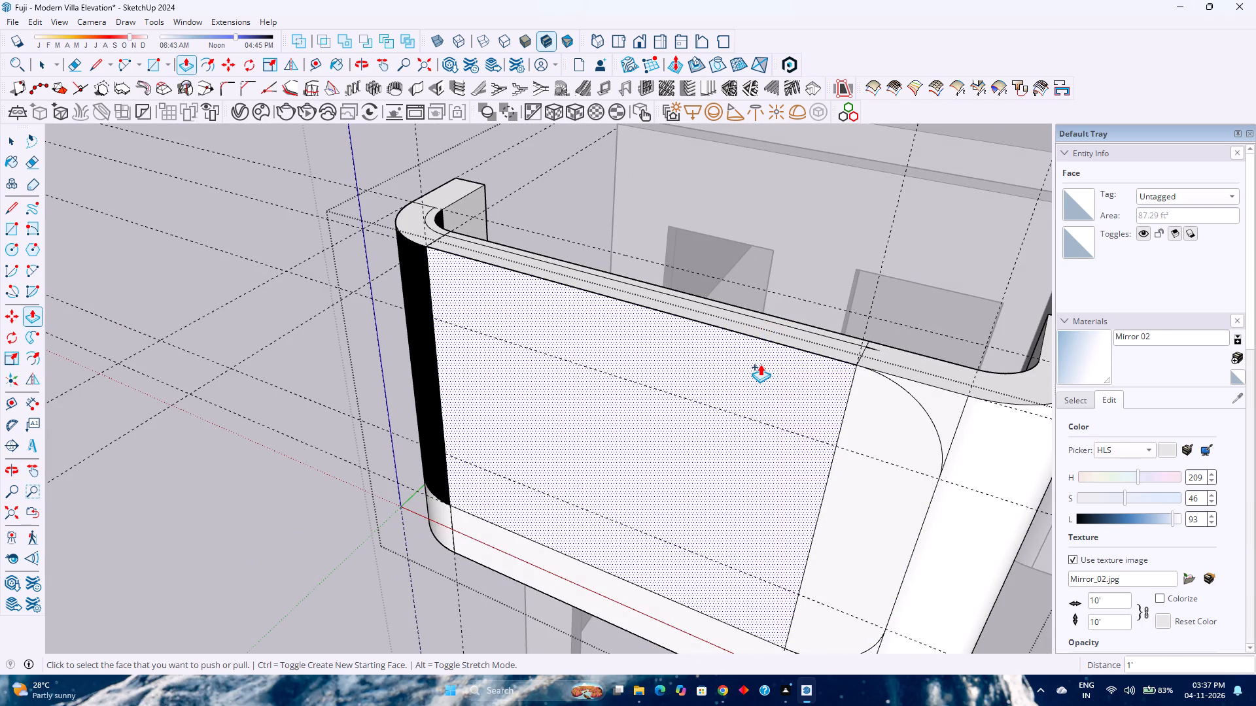
Push the large front face back 9" into the wall, keeping the starting face.
middle_click_drag(760, 364, 756, 402, "shift")
middle_click(756, 402, "shift")
left_click(700, 452)
left_click(739, 352)
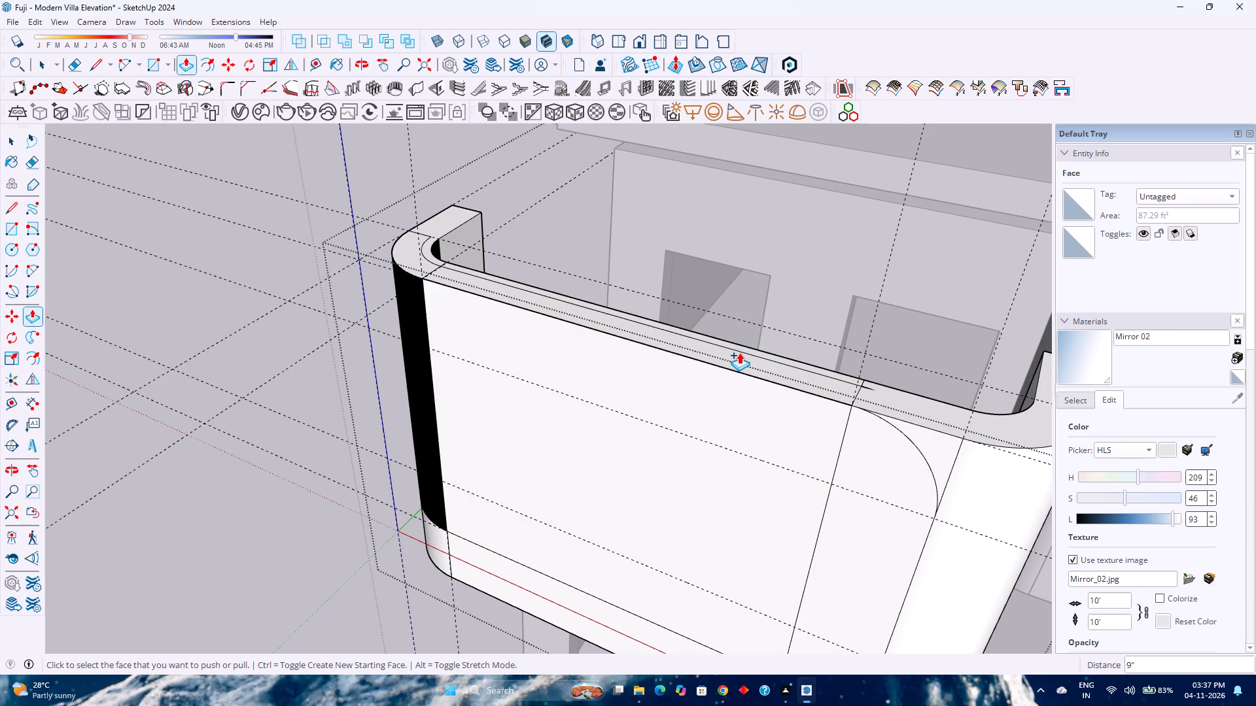
Push the large rectangular face on the wall's back side 3" into the wall.
middle_click_drag(722, 418, 271, 507)
middle_click(271, 507)
middle_click_drag(574, 498, 527, 357, "shift")
middle_click(527, 357, "shift")
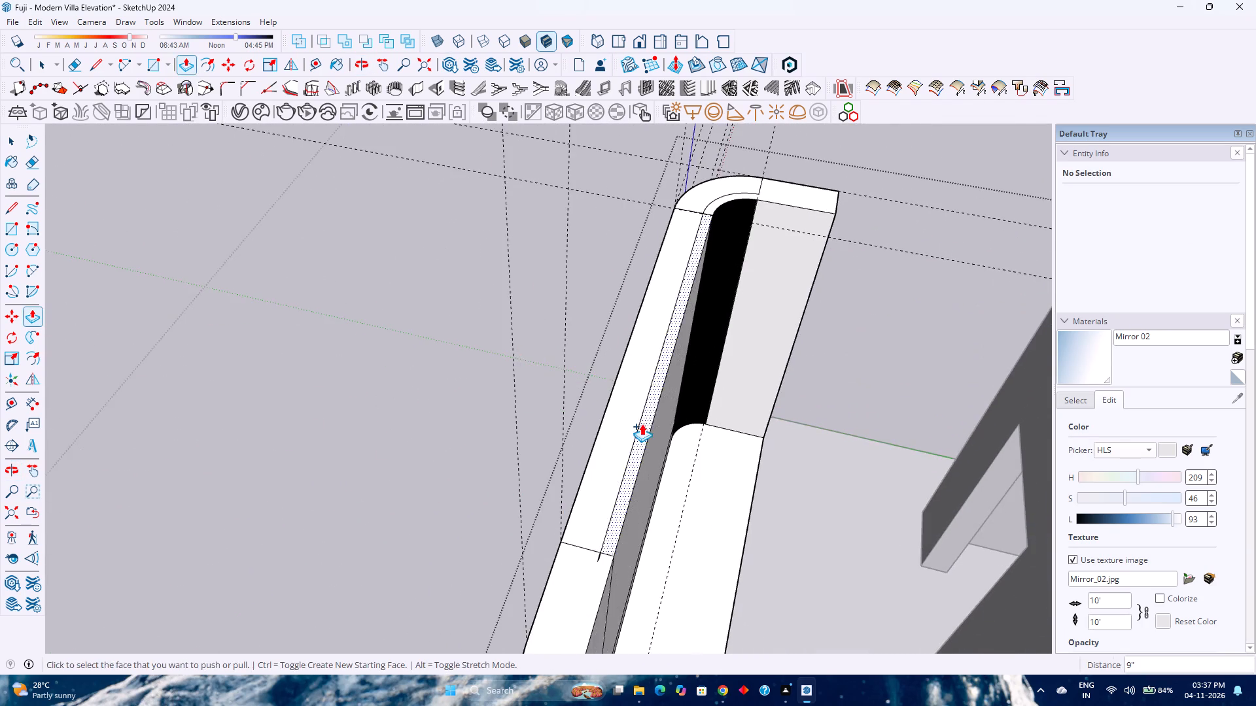
middle_click_drag(642, 424, 505, 328)
middle_click(505, 328)
left_click(13, 507)
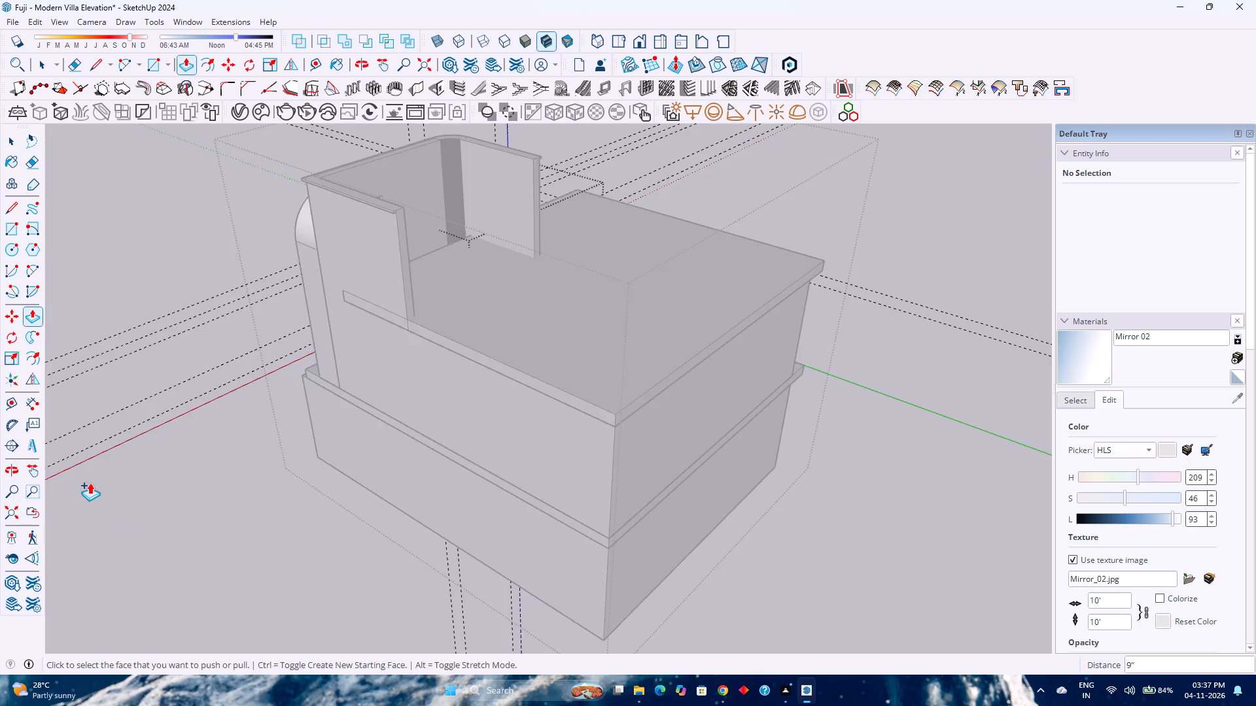
middle_click_drag(96, 486, 215, 628, "shift")
middle_click(215, 628, "shift")
scroll(839, 277, "up", 1)
middle_click_drag(834, 279, 436, 426)
scroll(641, 359, "up", 6)
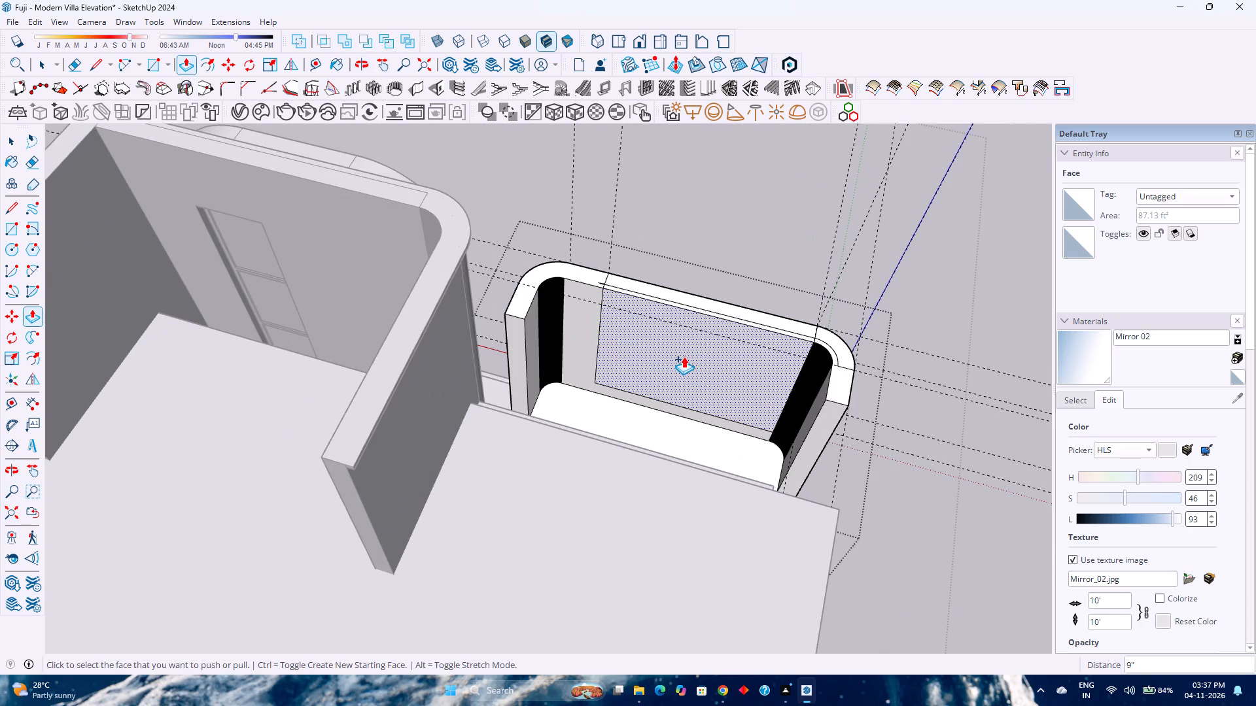
left_click(684, 356)
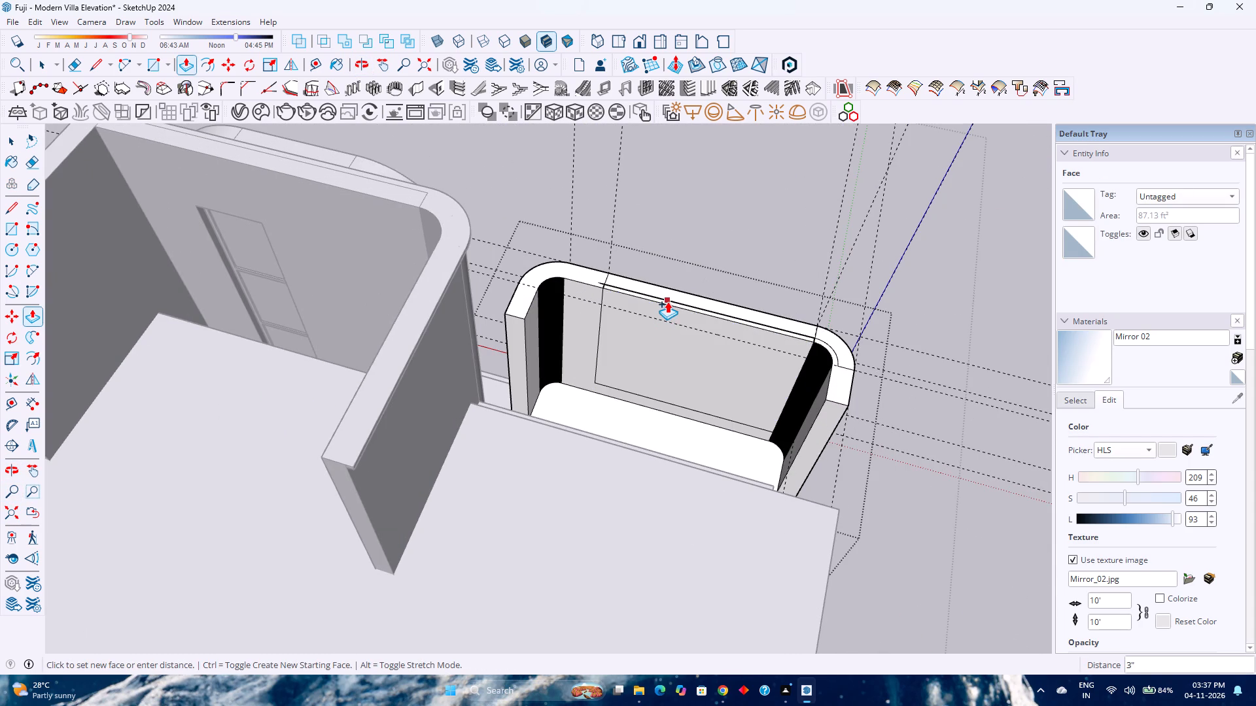
left_click(667, 301)
Raise the wall's front top strip, both rounded corner tops and the end pieces by 3".
middle_click_drag(684, 301, 654, 386, "shift")
scroll(593, 448, "up", 5)
middle_click_drag(682, 409, 682, 417, "shift")
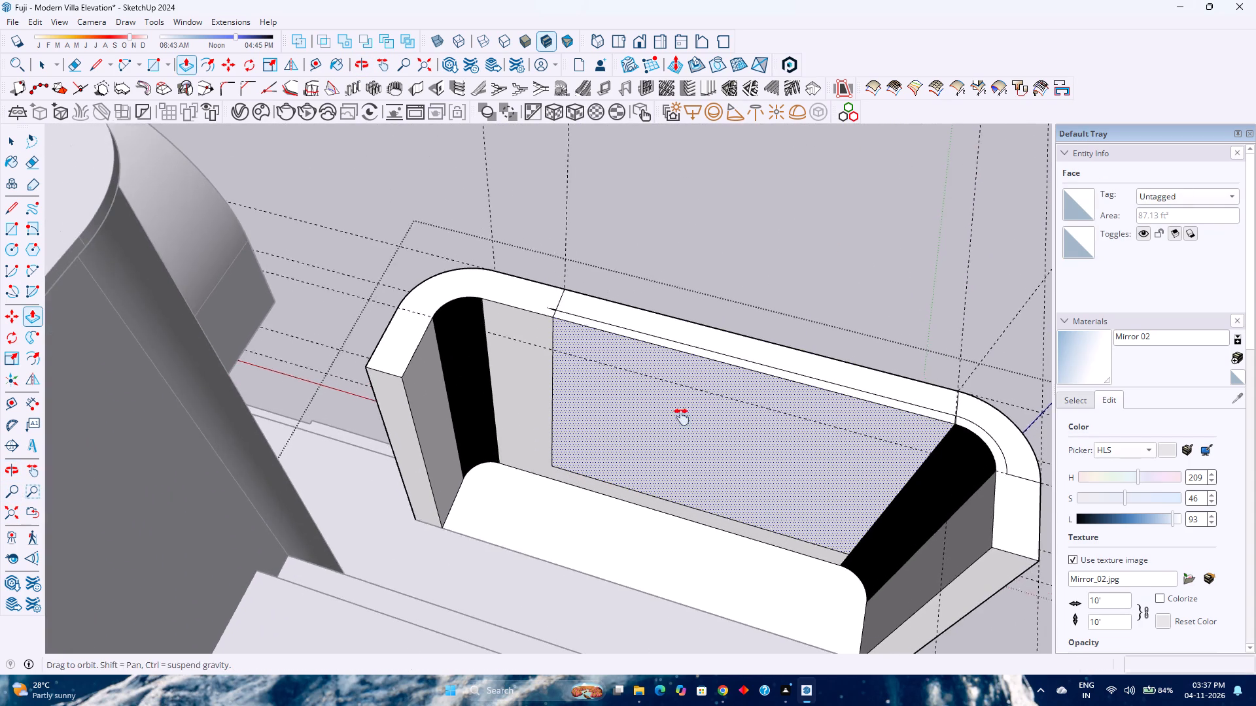
middle_click_drag(682, 417, 671, 457, "shift")
middle_click(671, 457, "shift")
middle_click_drag(668, 472, 644, 446)
middle_click(644, 446)
left_click(776, 368)
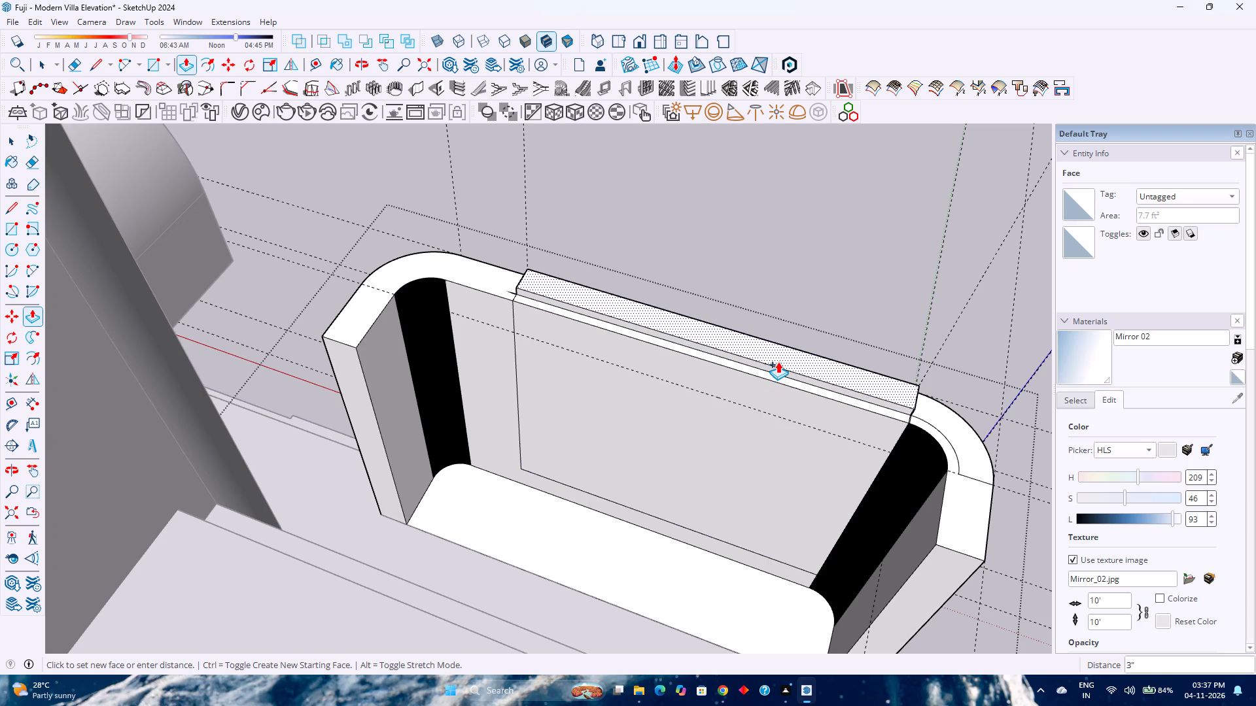
key("3")
key("Return")
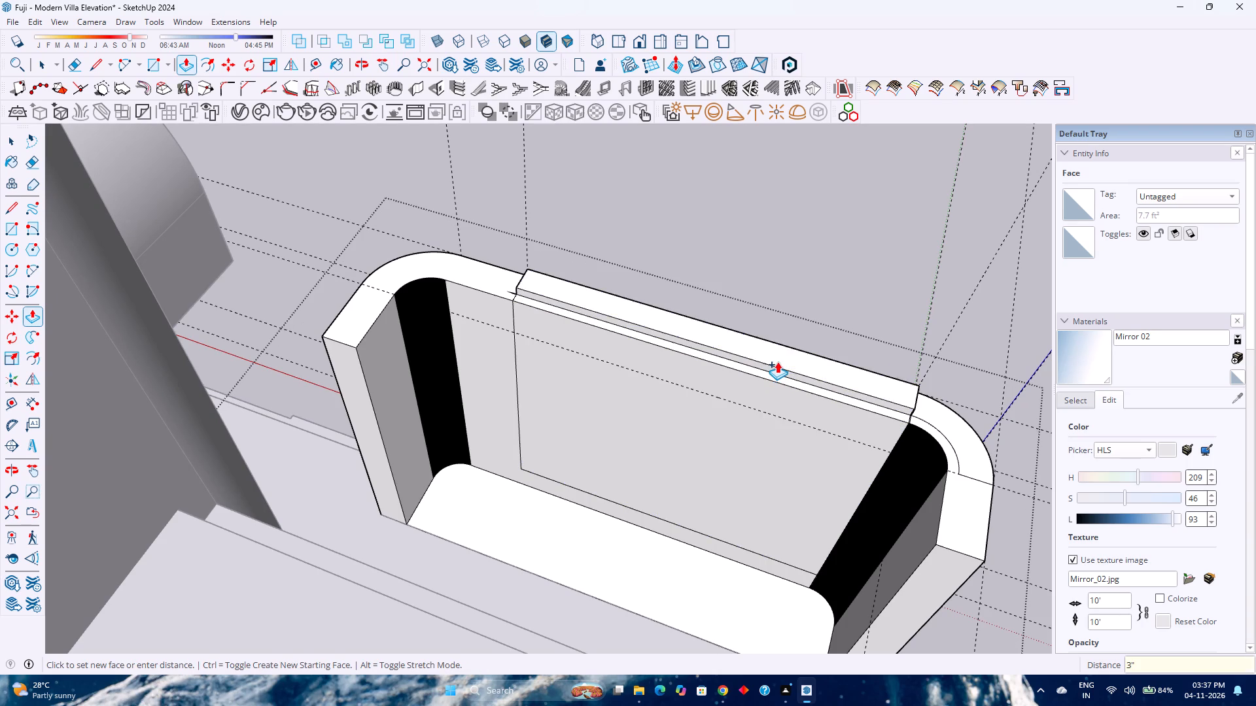
double_click(947, 431)
double_click(974, 497)
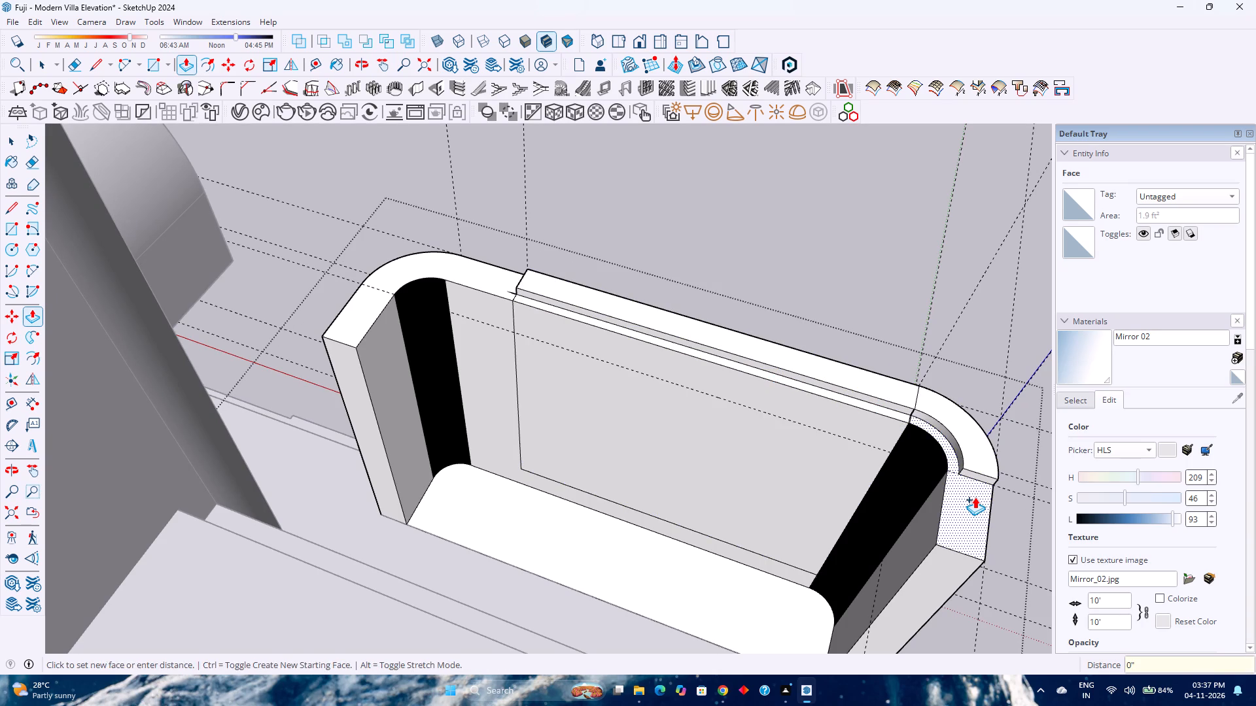
double_click(482, 282)
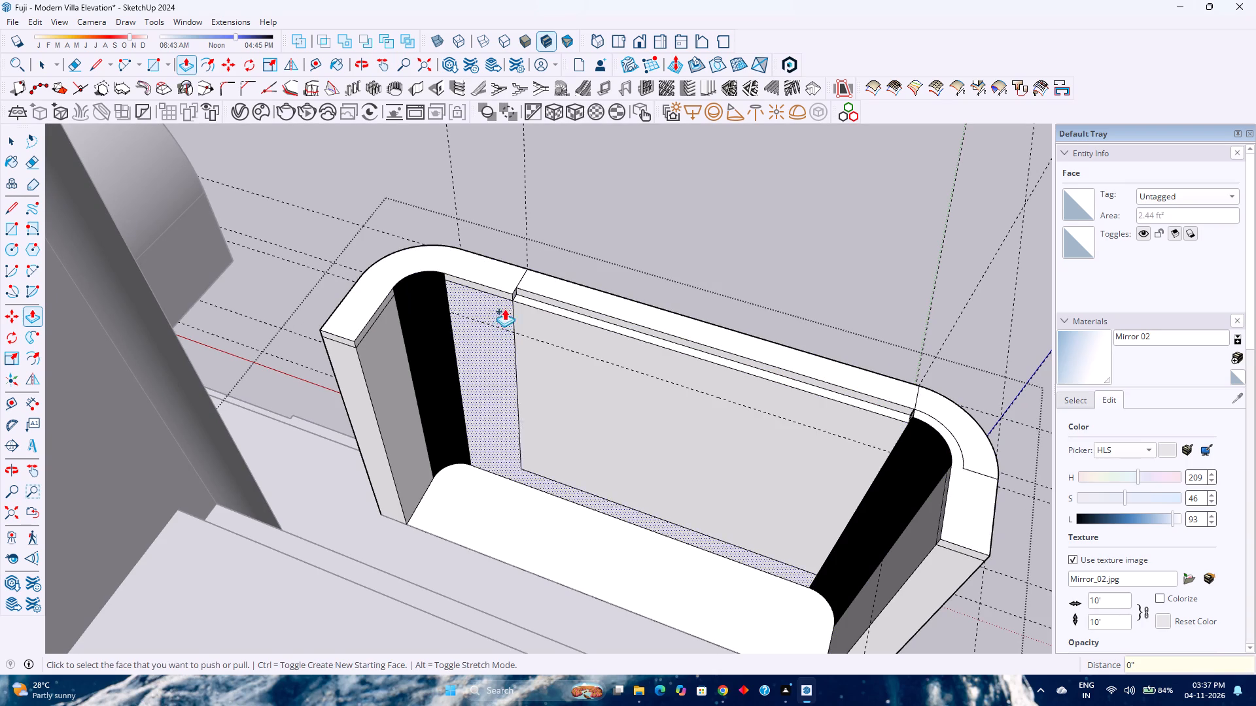
left_click(602, 408)
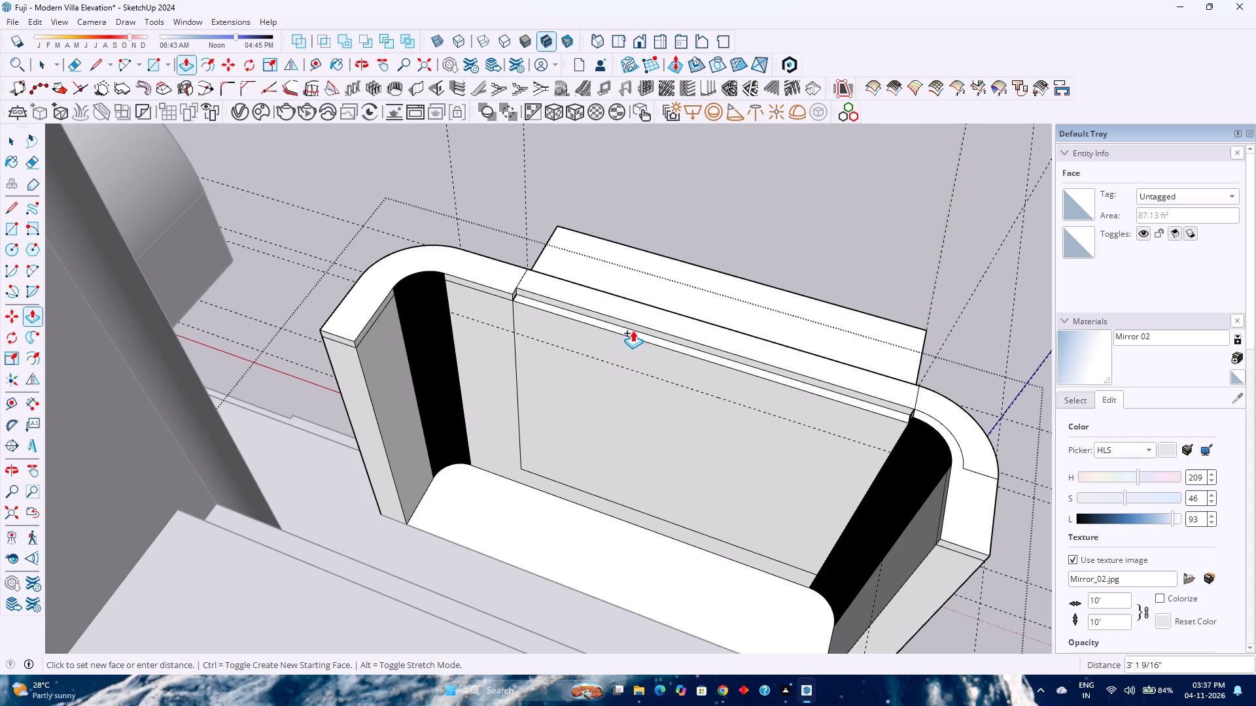
key("space")
Examine the raised curved-corner wall from the front, side and above against the rest of the villa.
middle_click_drag(665, 394, 308, 406)
middle_click(308, 406)
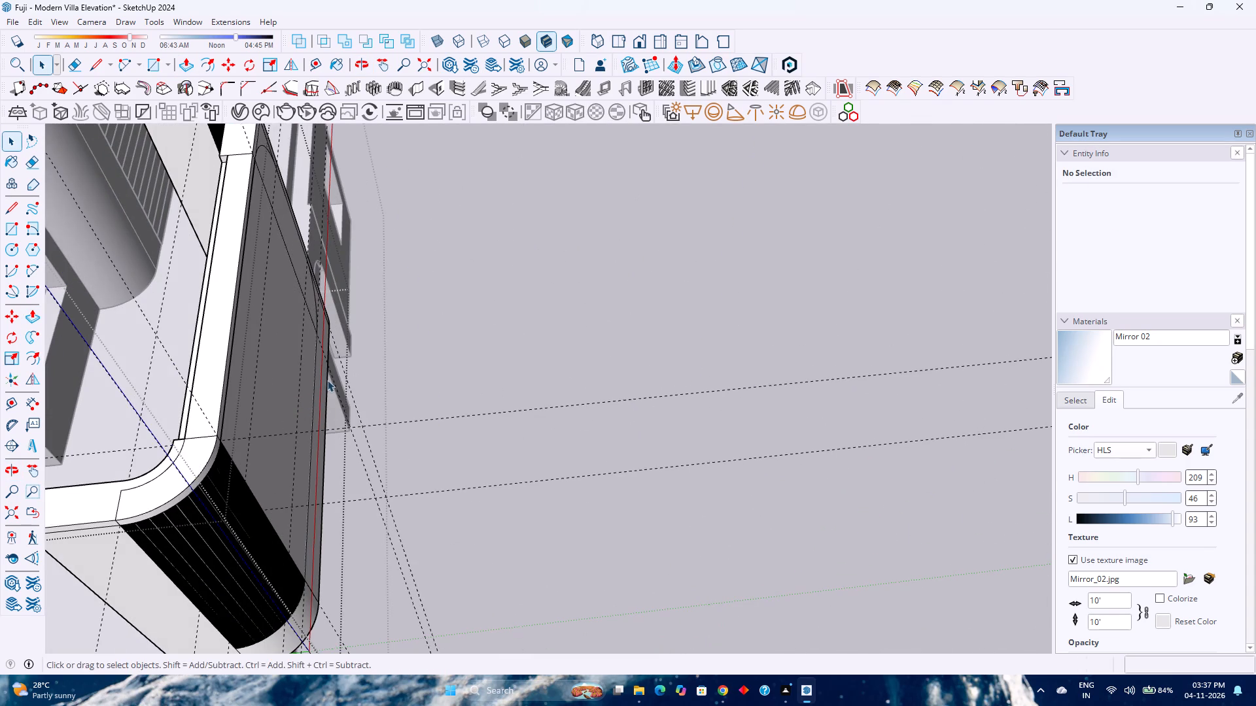
middle_click_drag(336, 379, 534, 507, "shift")
middle_click(534, 507, "shift")
middle_click_drag(585, 528, 476, 471)
middle_click_drag(455, 461, 446, 456)
scroll(474, 450, "down", 3)
middle_click_drag(556, 489, 531, 475, "shift")
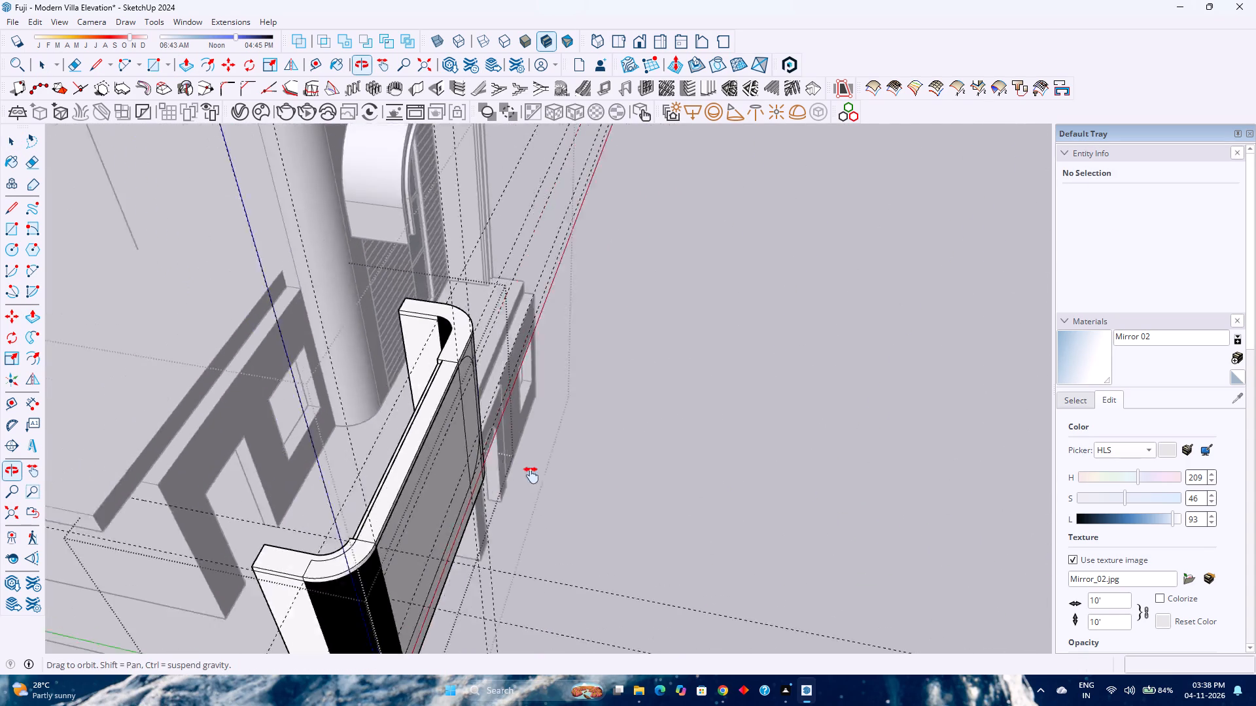
middle_click_drag(531, 475, 638, 498, "shift")
middle_click_drag(657, 501, 428, 424)
middle_click_drag(415, 420, 396, 412)
middle_click_drag(367, 399, 556, 531, "shift")
middle_click_drag(544, 548, 459, 440)
middle_click(459, 439)
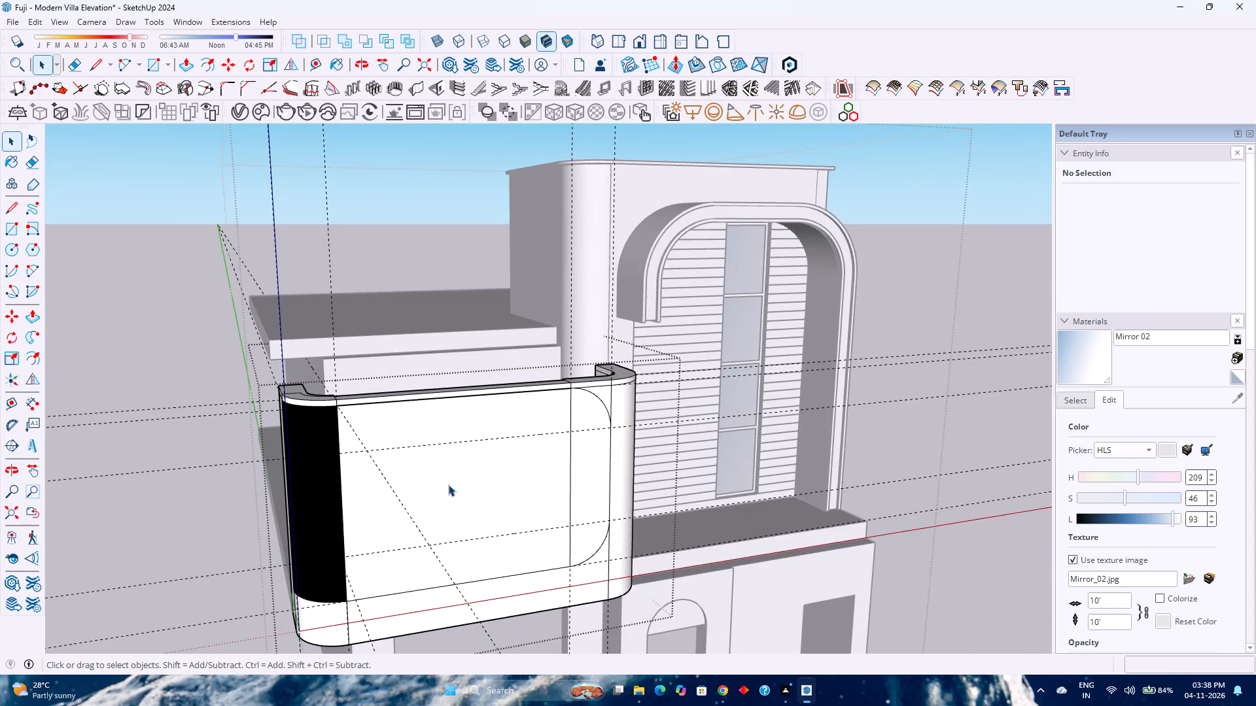
middle_click_drag(448, 486, 706, 439)
middle_click_drag(709, 456, 720, 418)
scroll(724, 417, "down", 7)
middle_click_drag(724, 419, 555, 571)
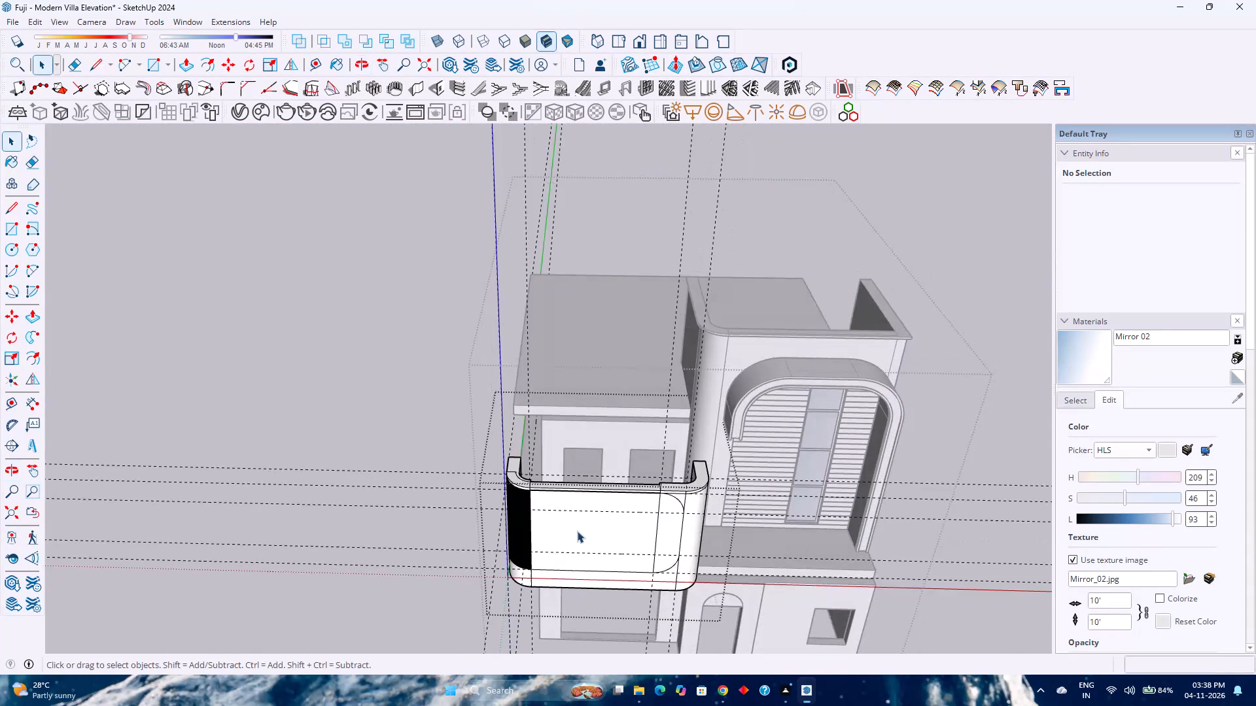
scroll(601, 533, "up", 9)
middle_click_drag(615, 546, 945, 501)
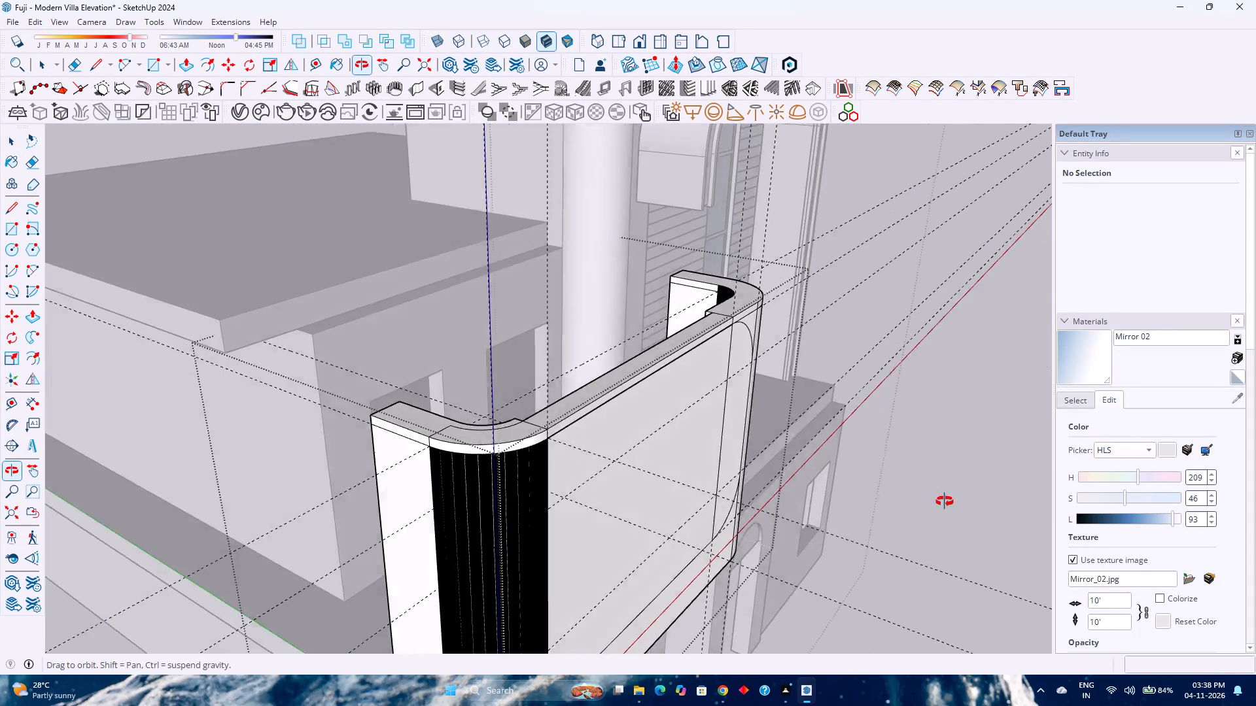
middle_click_drag(945, 501, 777, 469)
middle_click(776, 469)
middle_click(776, 469)
scroll(737, 463, "down", 6)
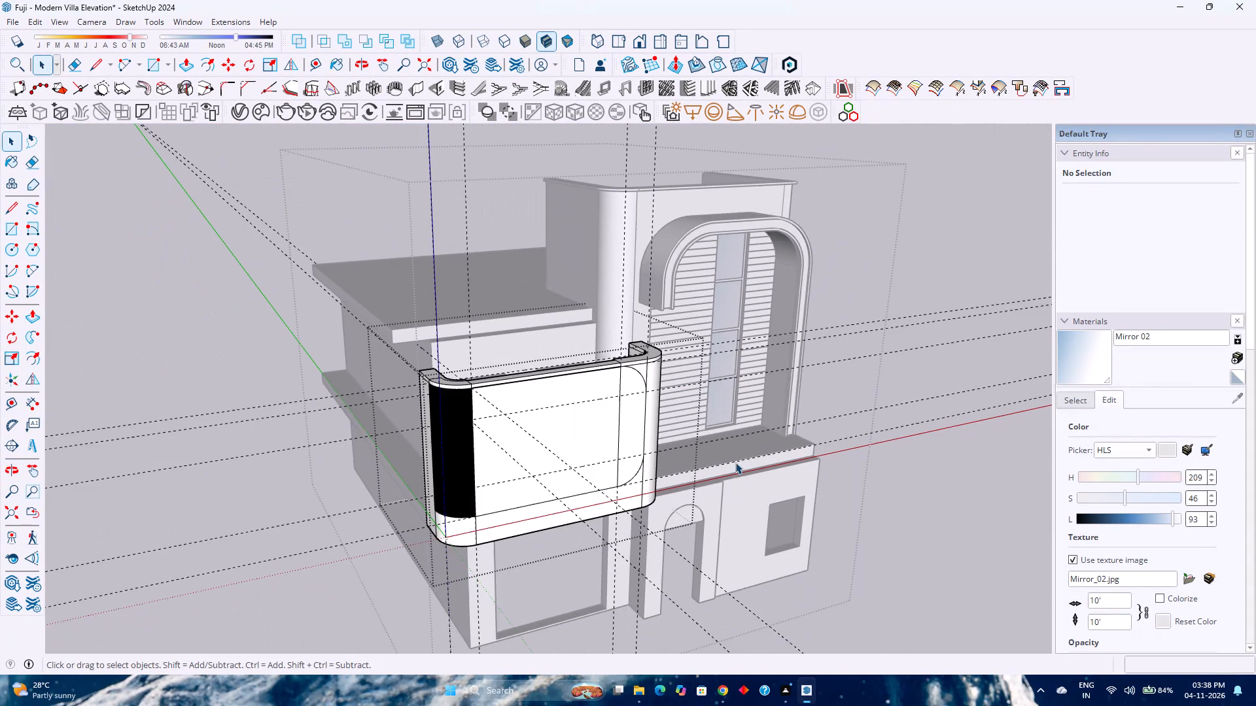
middle_click_drag(283, 499, 648, 526)
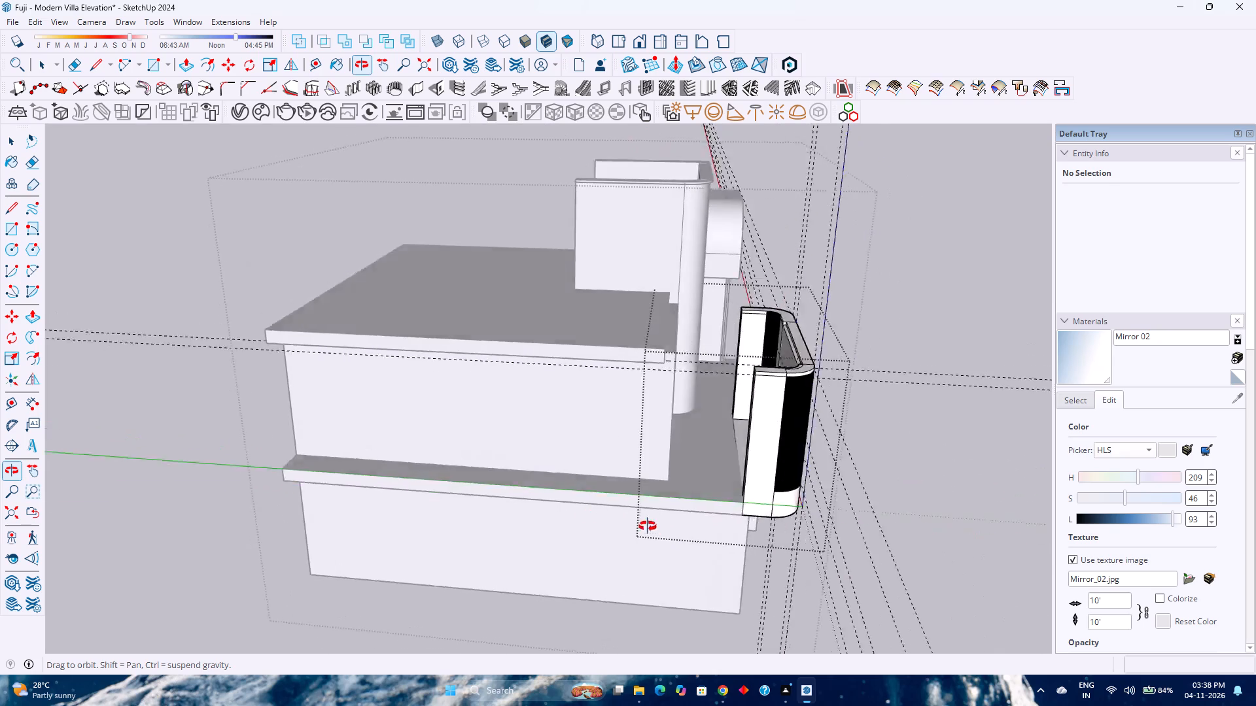
middle_click_drag(648, 526, 334, 463)
middle_click(334, 463)
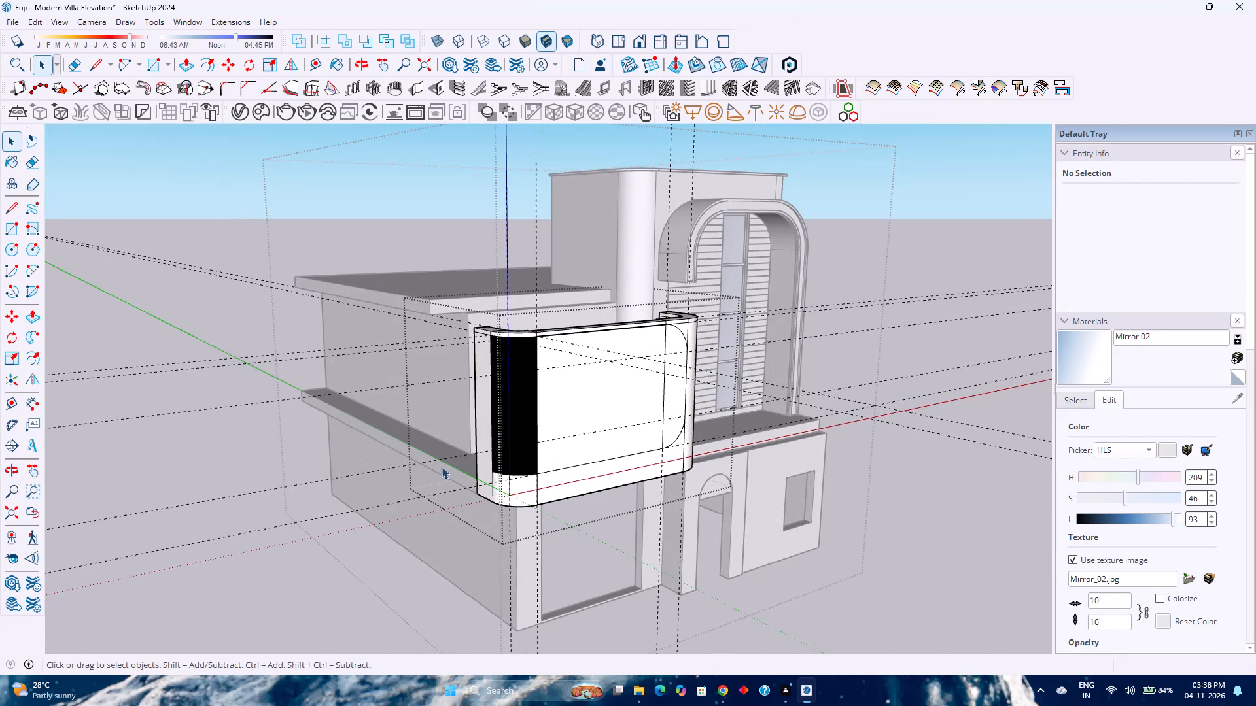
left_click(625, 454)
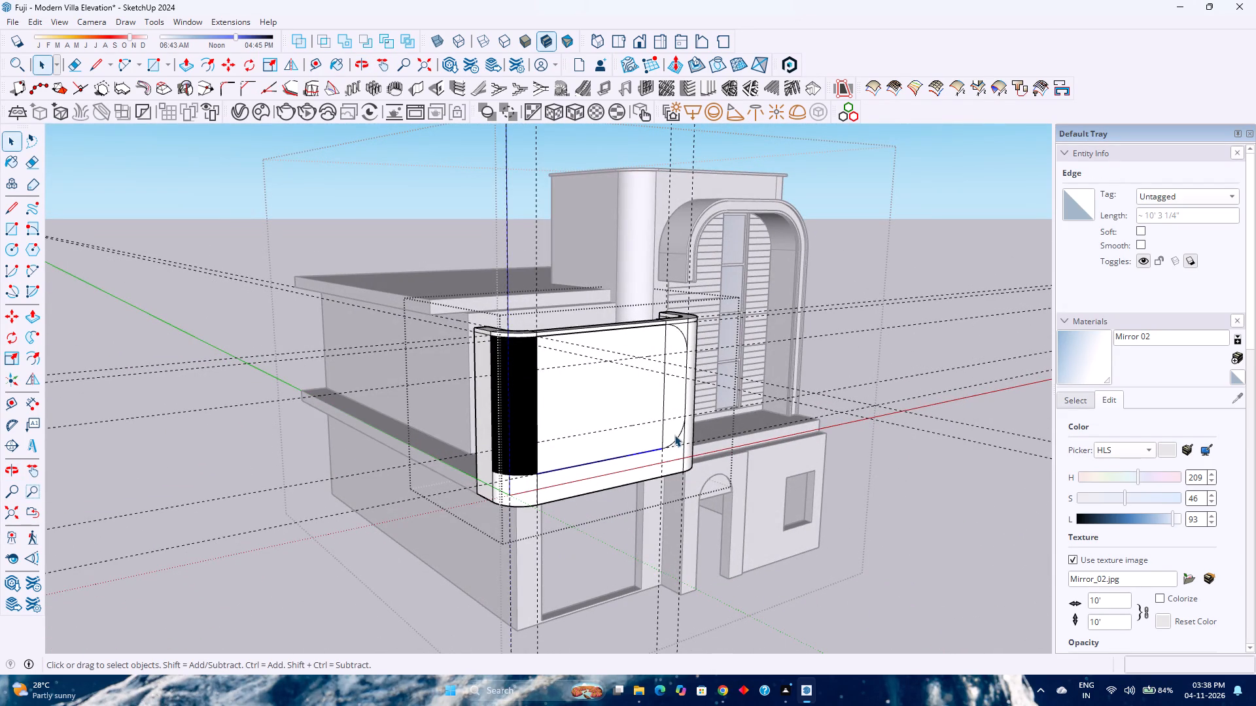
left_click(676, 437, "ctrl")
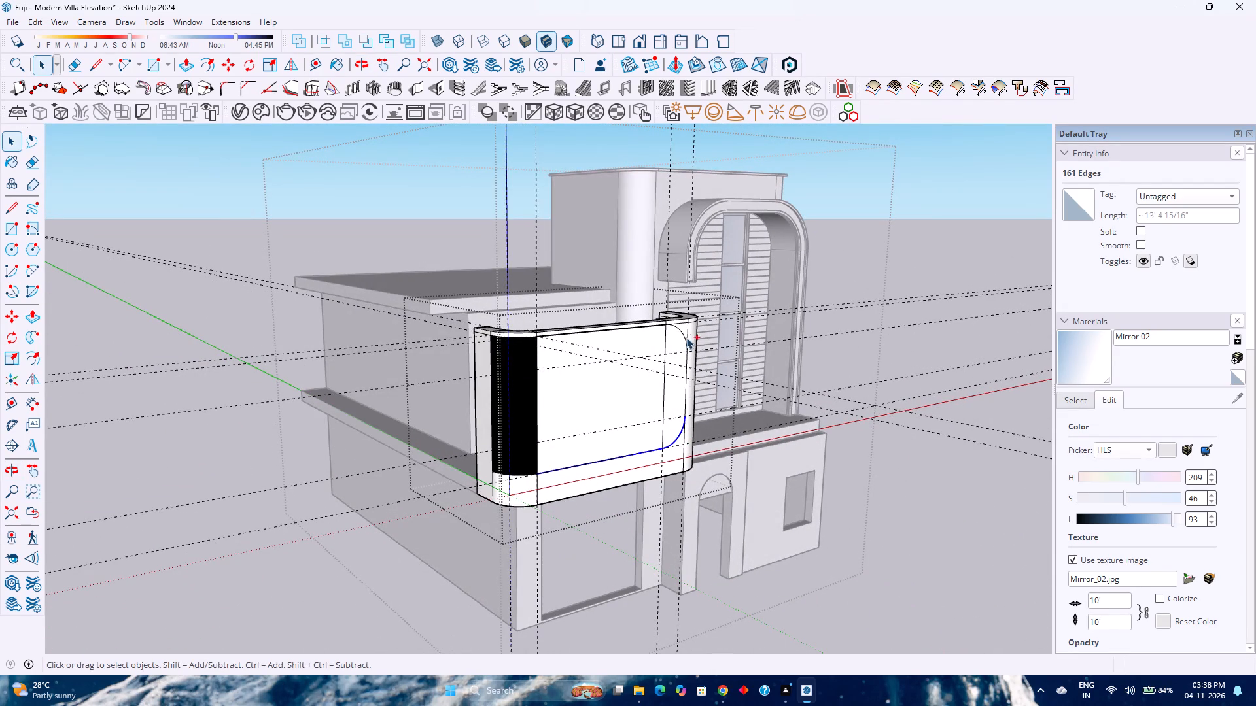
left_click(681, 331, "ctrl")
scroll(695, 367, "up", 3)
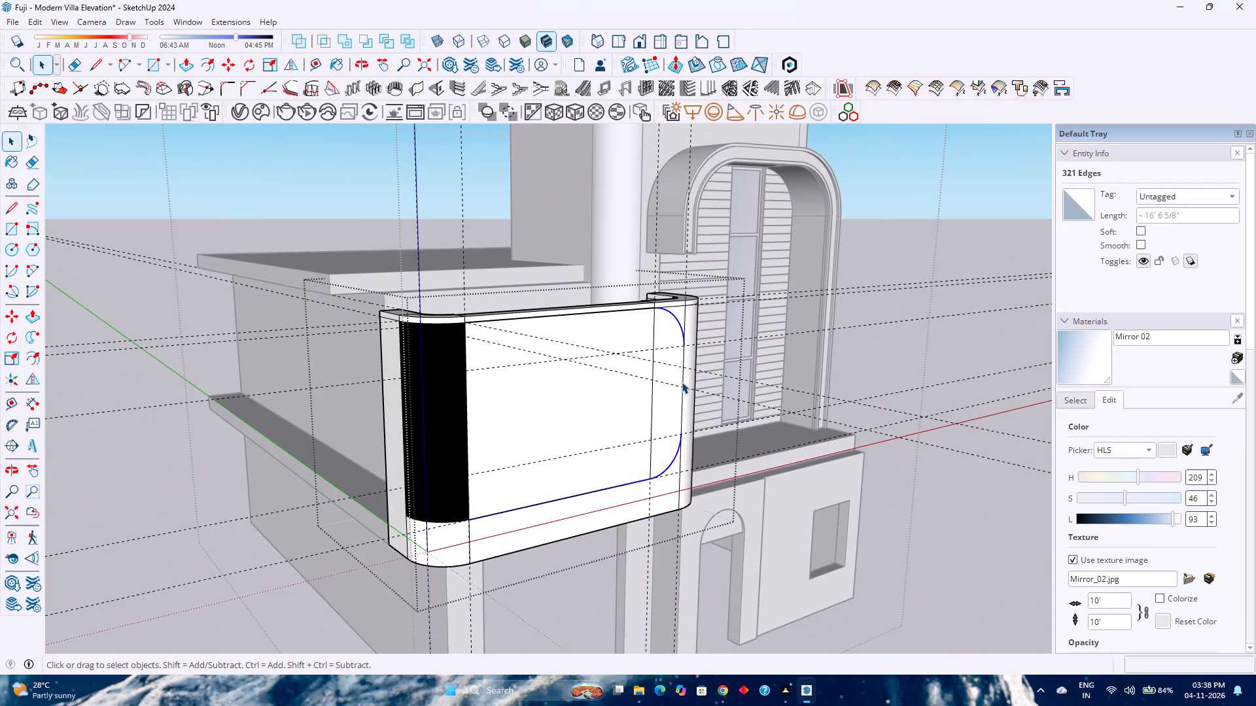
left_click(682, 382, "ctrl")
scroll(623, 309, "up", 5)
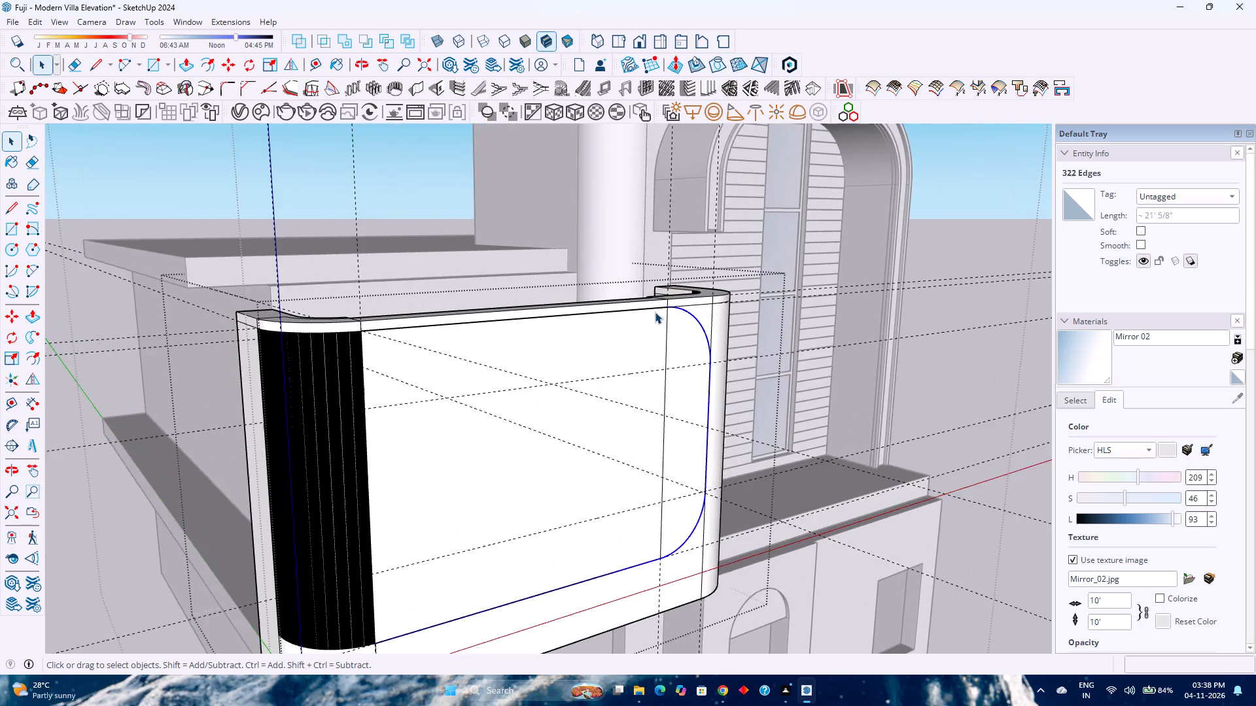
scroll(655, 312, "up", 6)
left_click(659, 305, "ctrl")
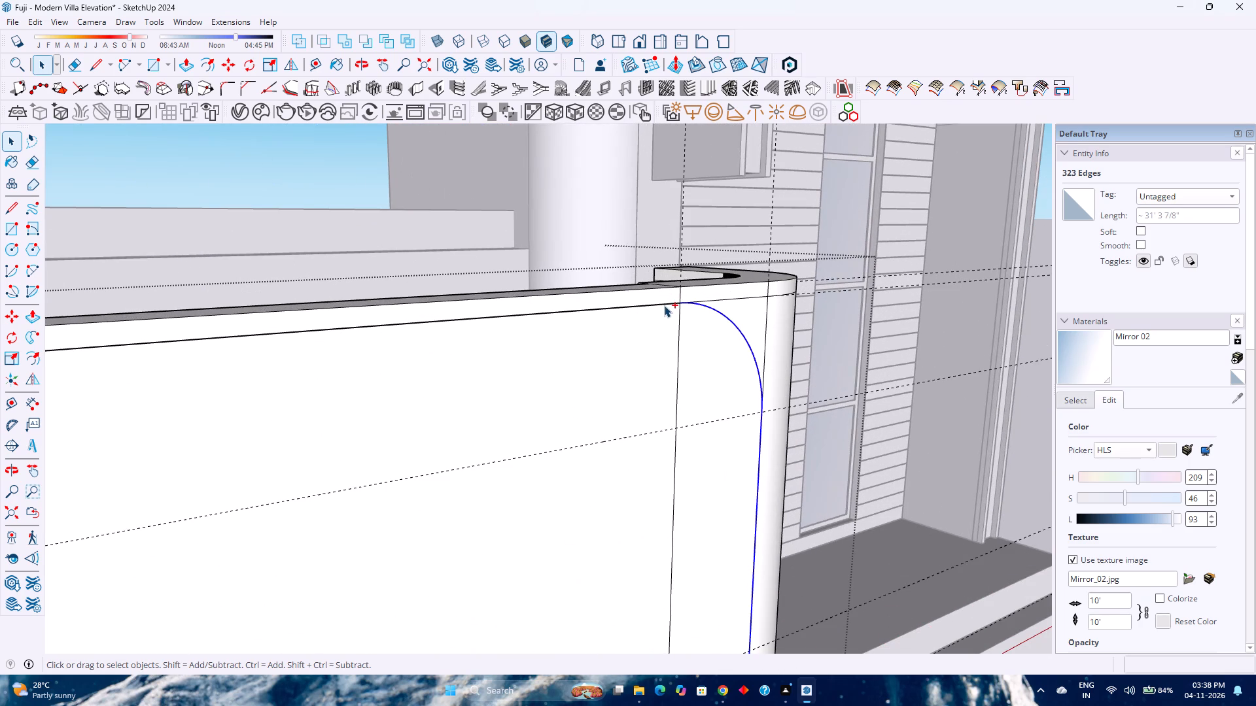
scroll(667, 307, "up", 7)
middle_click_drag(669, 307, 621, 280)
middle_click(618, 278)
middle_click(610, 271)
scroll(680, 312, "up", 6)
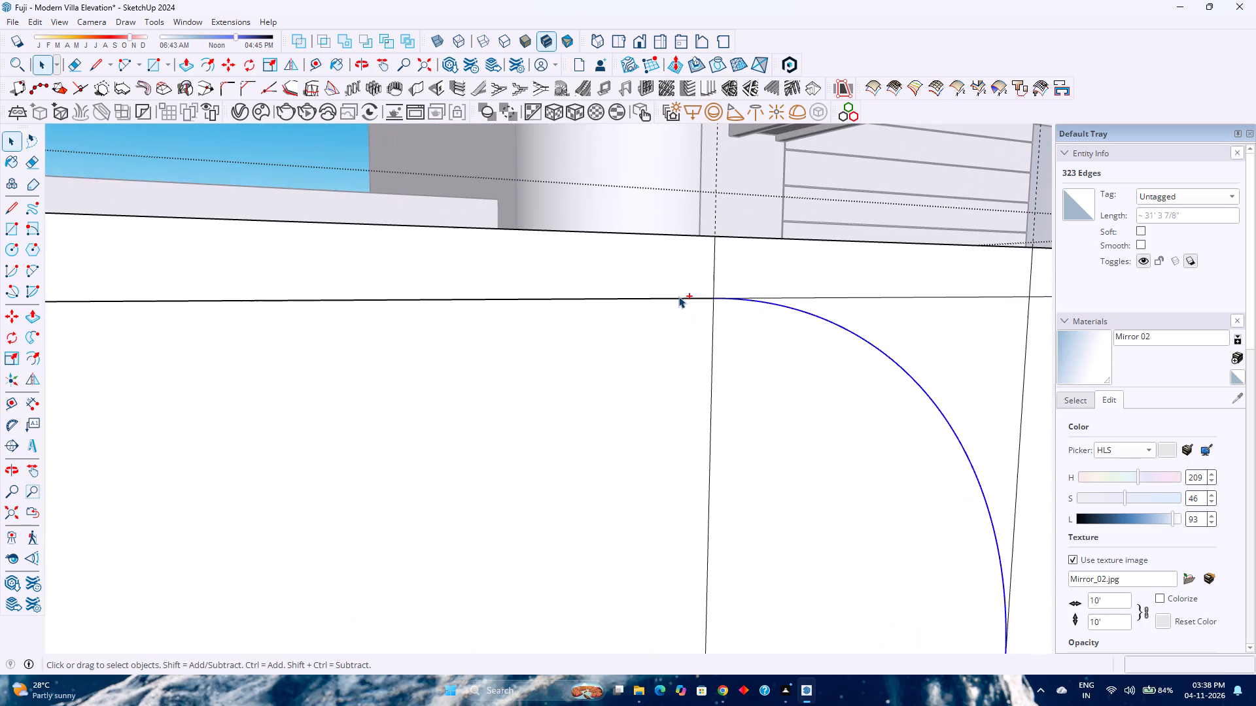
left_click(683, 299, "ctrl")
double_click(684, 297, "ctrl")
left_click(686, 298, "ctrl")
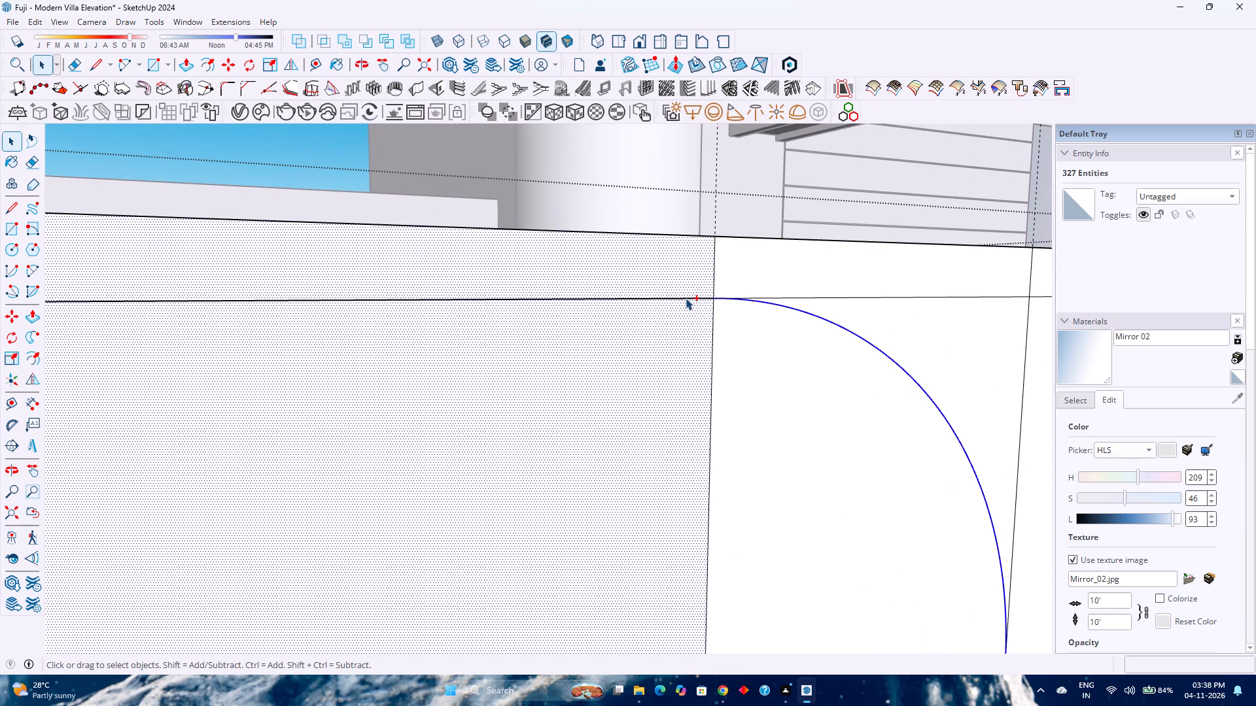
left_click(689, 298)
Copy the rounded outline's two arcs, vertical edge and bottom edge 1' along the green axis onto the wall's back face.
left_click(762, 301)
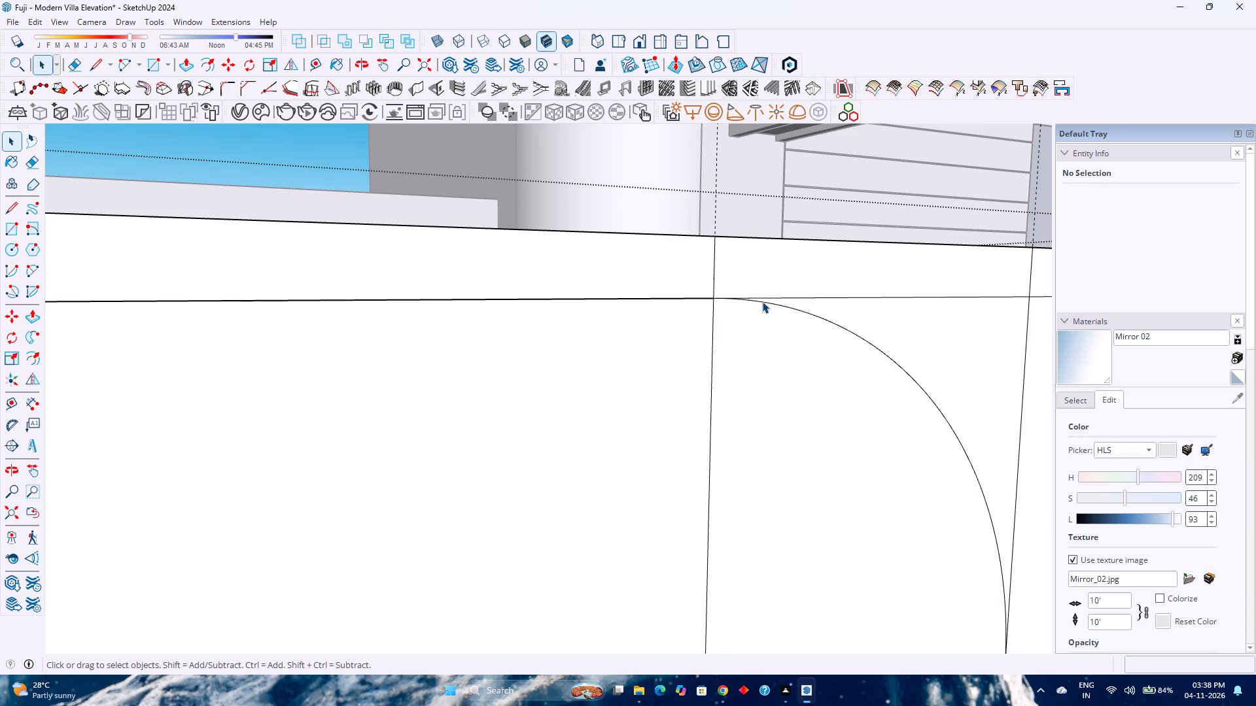
scroll(744, 326, "down", 17)
left_click(808, 440, "ctrl")
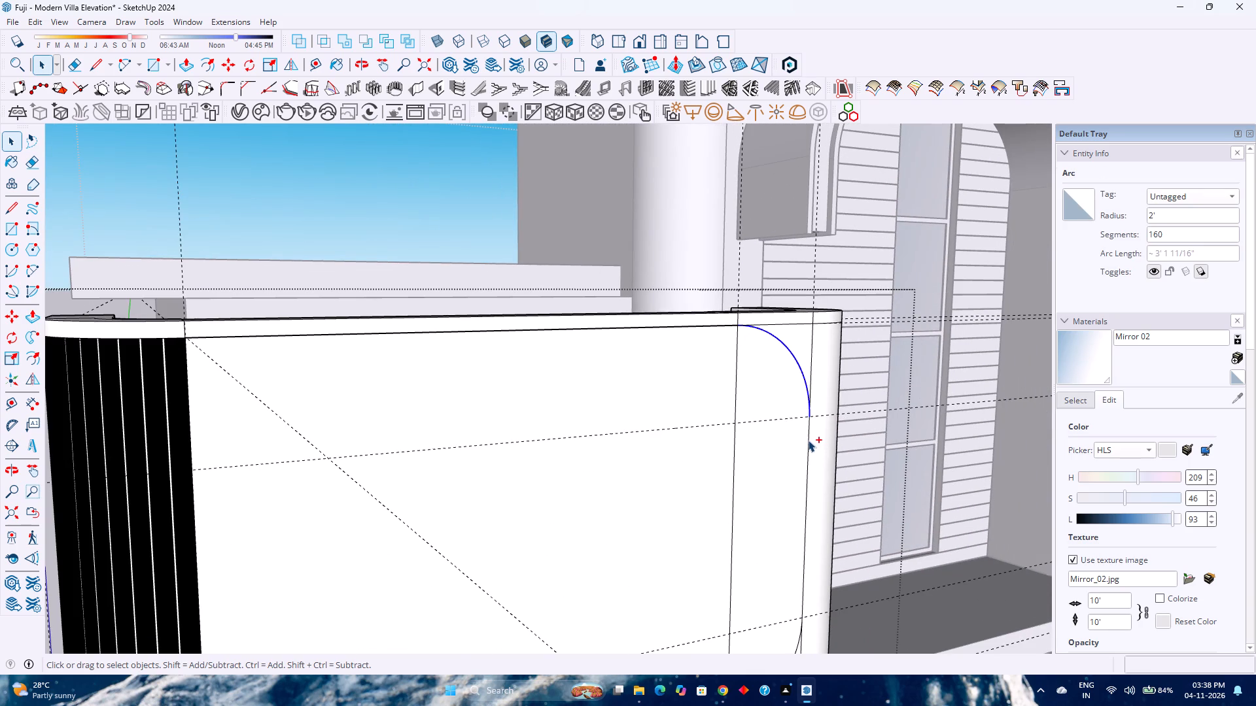
scroll(782, 433, "down", 7)
middle_click_drag(776, 437, 742, 381, "shift")
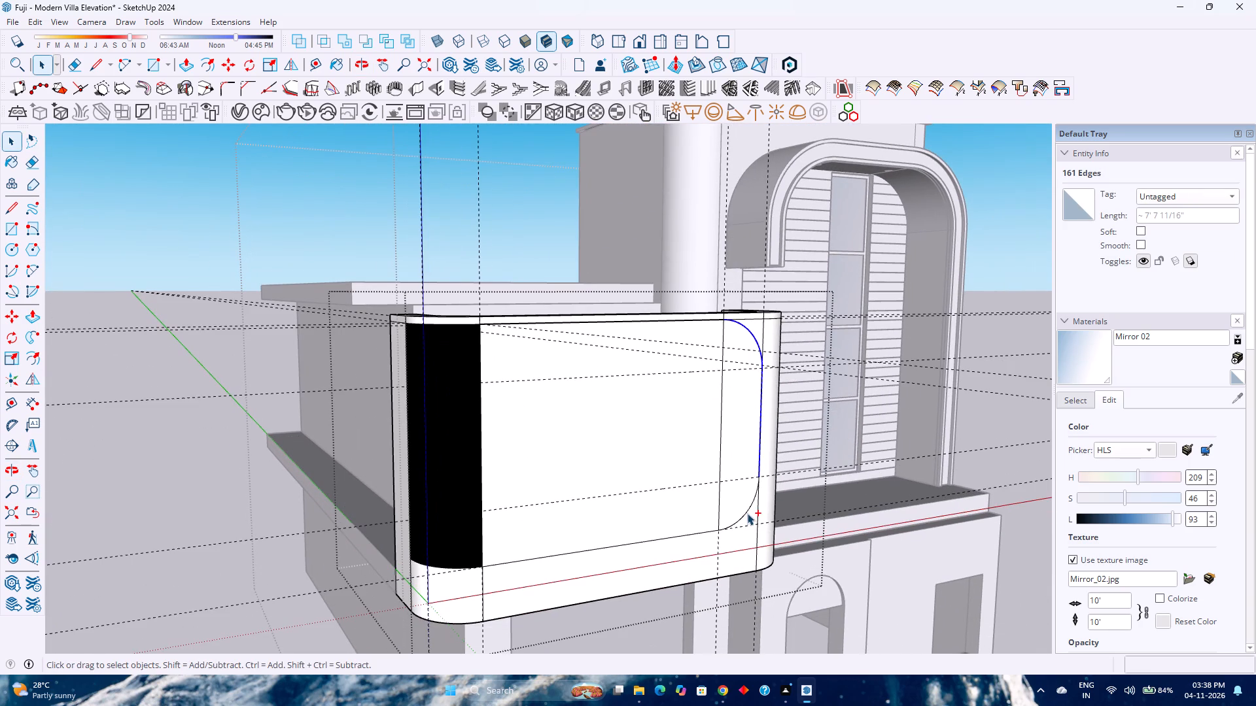
left_click(747, 513, "ctrl")
left_click(713, 531, "ctrl")
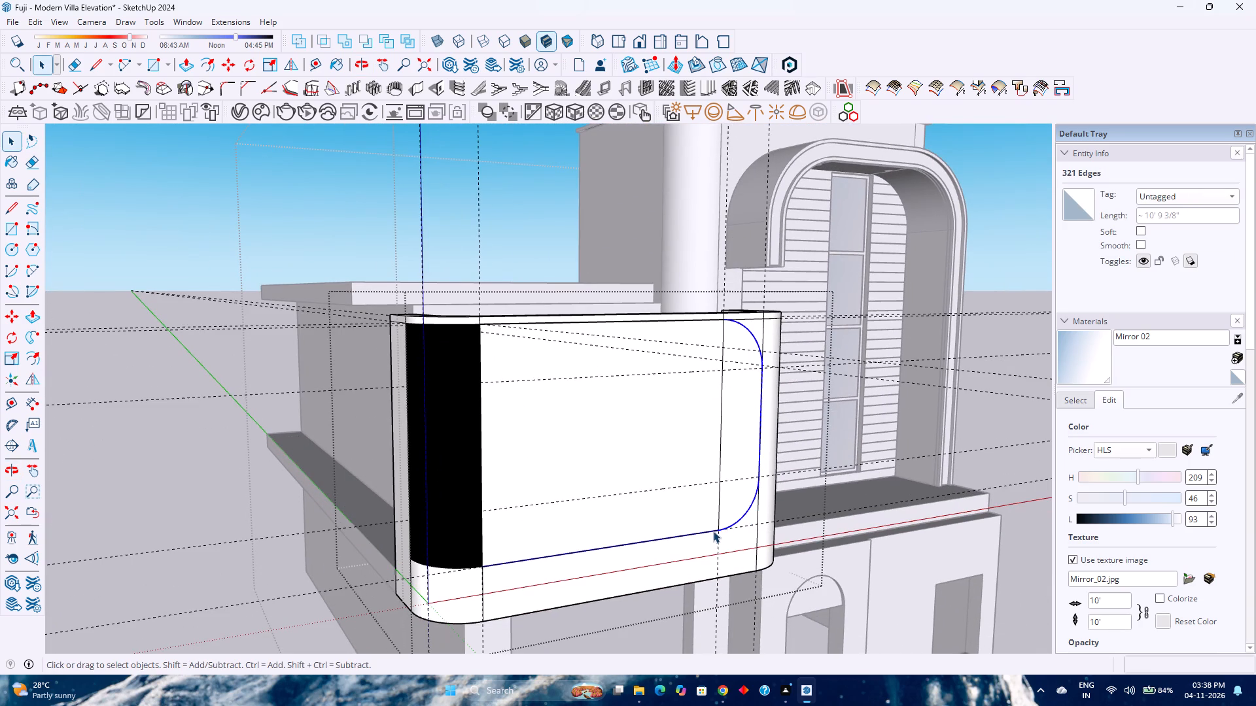
key("m")
middle_click_drag(709, 531, 1083, 637)
middle_click(1081, 633)
middle_click_drag(990, 487, 735, 456)
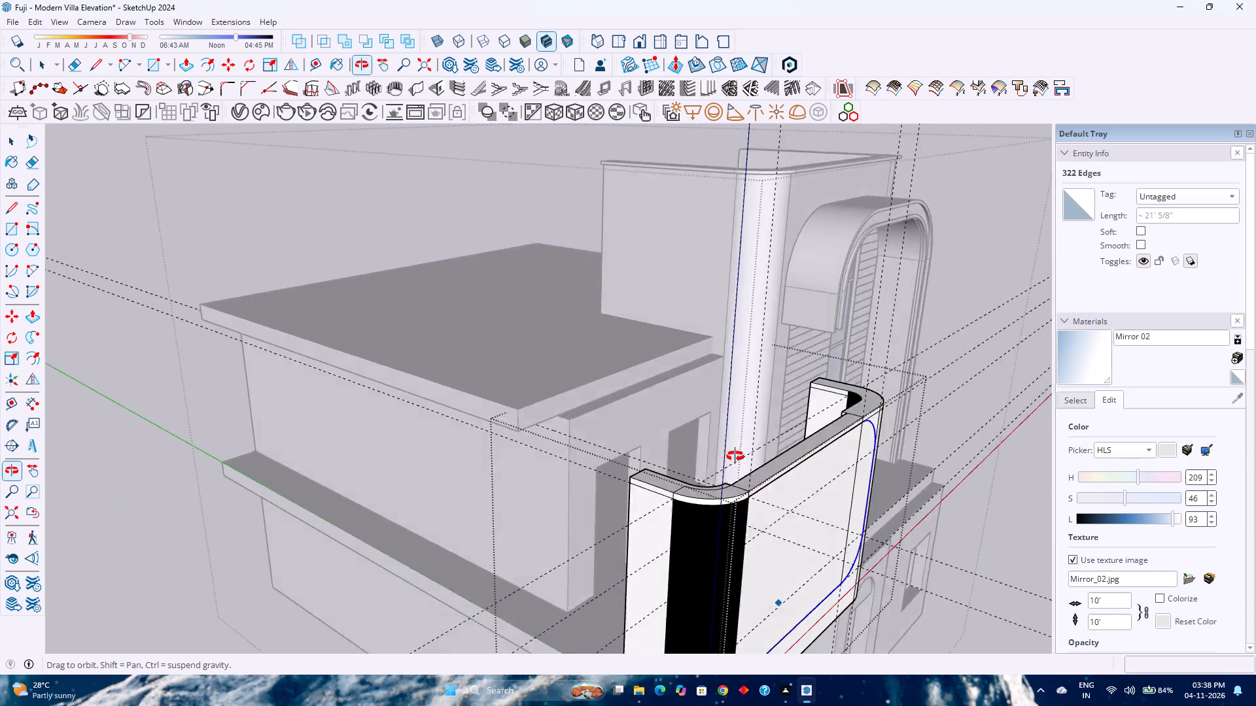
middle_click_drag(735, 456, 698, 437)
left_click(777, 574)
middle_click_drag(719, 519, 773, 562)
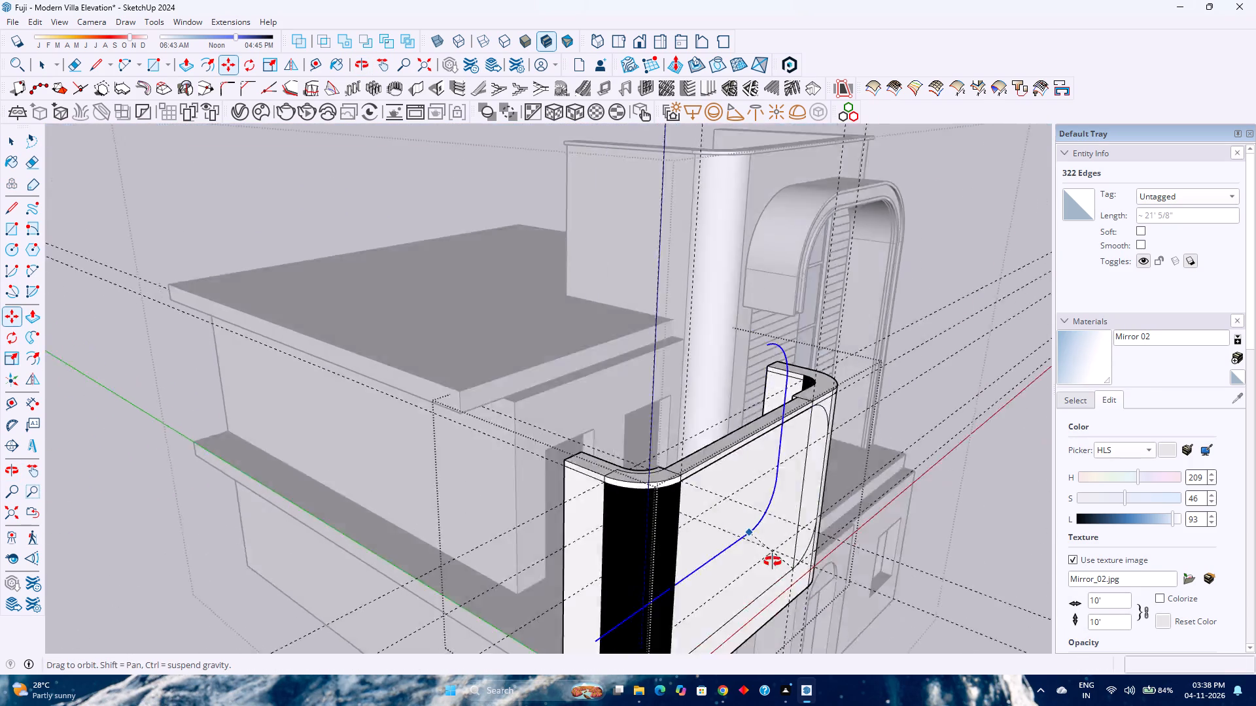
middle_click_drag(773, 562, 1053, 677)
key("Left")
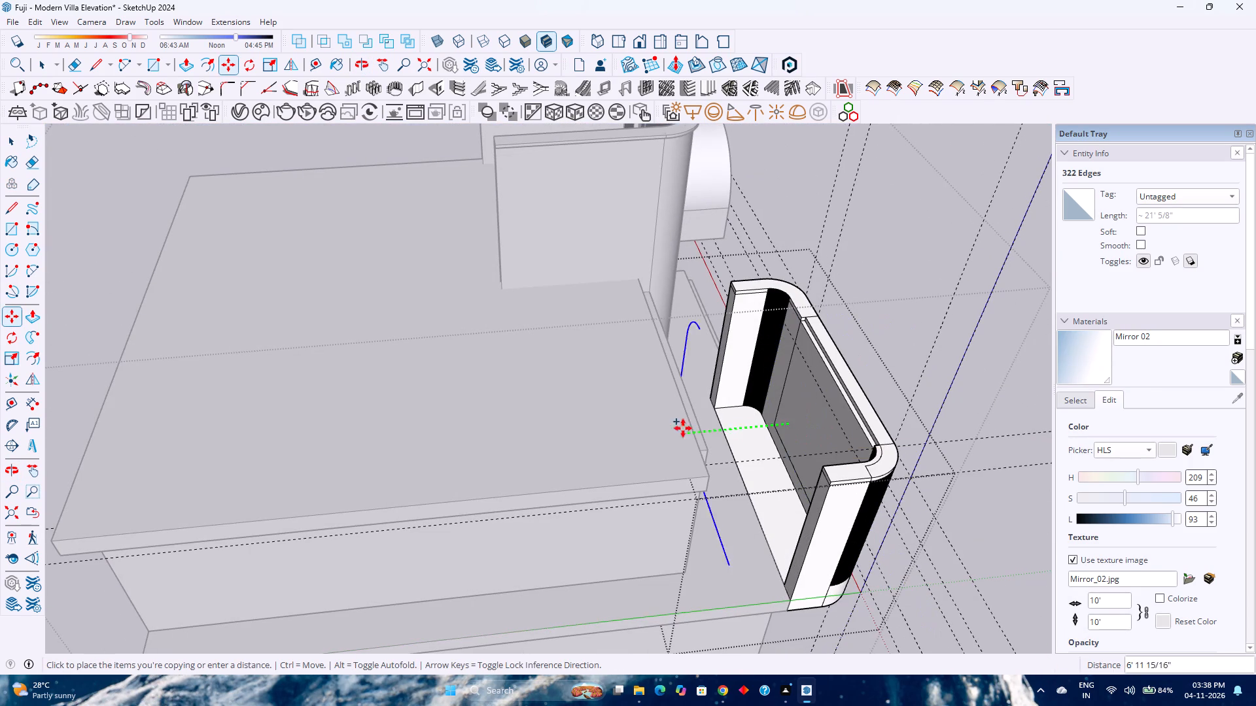
scroll(771, 428, "up", 9)
middle_click_drag(771, 428, 828, 462)
middle_click(828, 462)
left_click(881, 470)
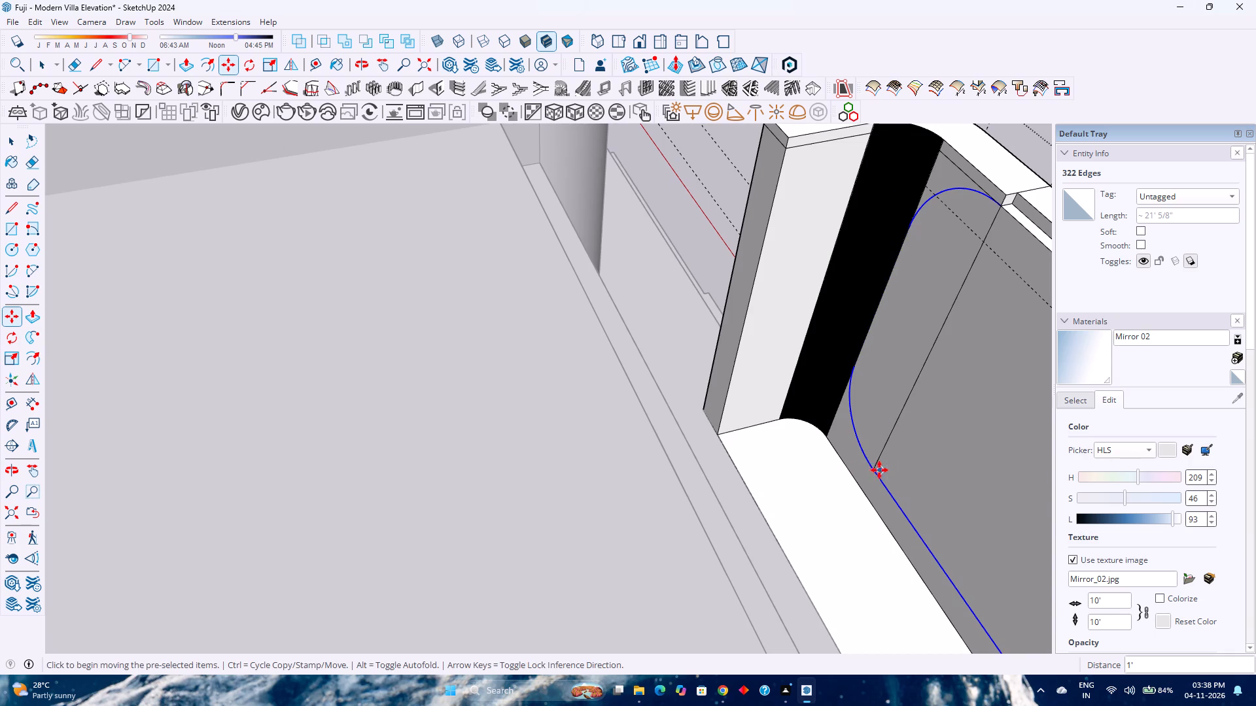
Push the rounded end face on the wall's back side through the full wall thickness to cut the opening's curved end.
middle_click_drag(859, 462, 637, 419, "shift")
middle_click(637, 419)
key("space")
middle_click_drag(631, 423, 788, 483)
middle_click(789, 483)
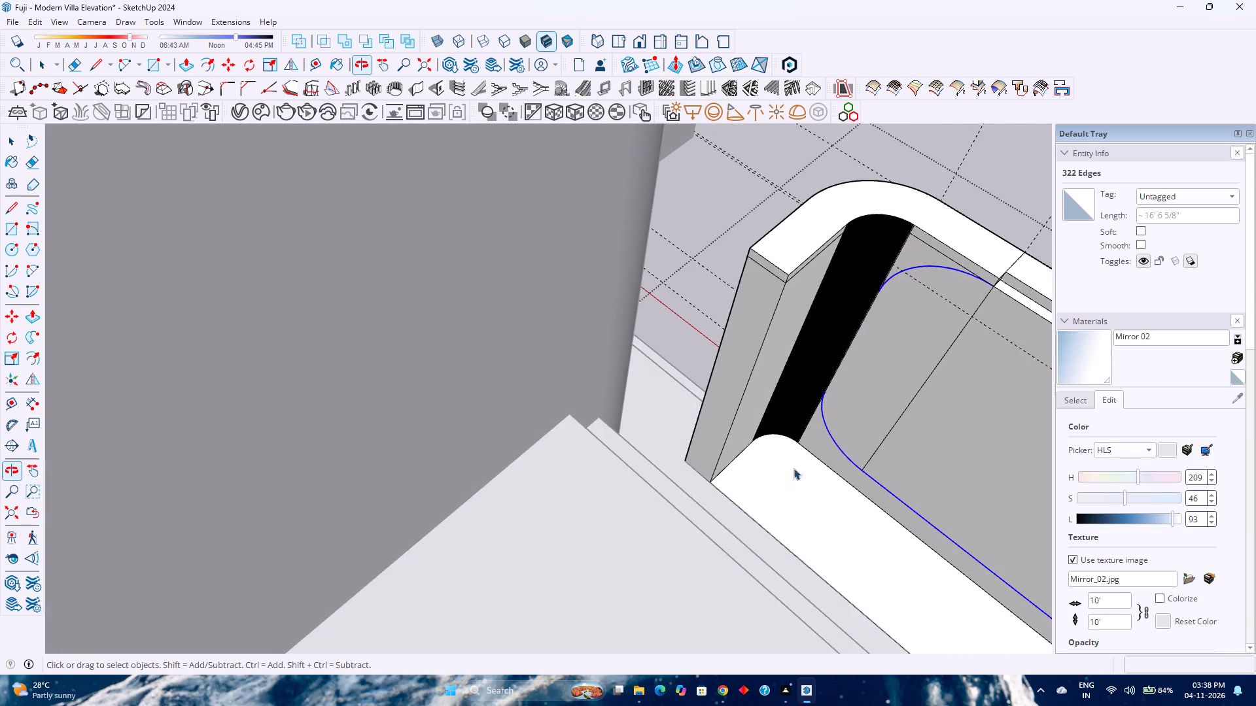
middle_click_drag(804, 446, 703, 418, "shift")
middle_click(703, 418, "shift")
key("space")
scroll(733, 403, "up", 2)
left_click(739, 390)
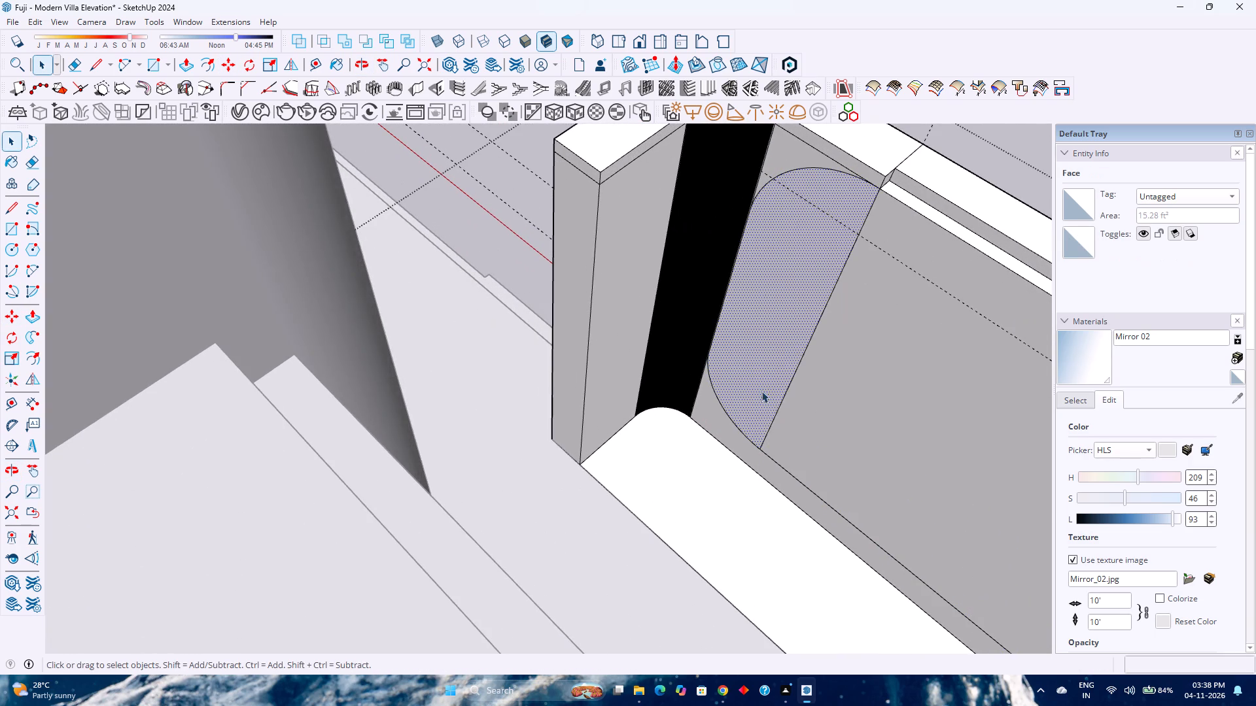
middle_click_drag(763, 389, 669, 481, "shift")
middle_click(669, 481, "shift")
key("p")
left_click(683, 461)
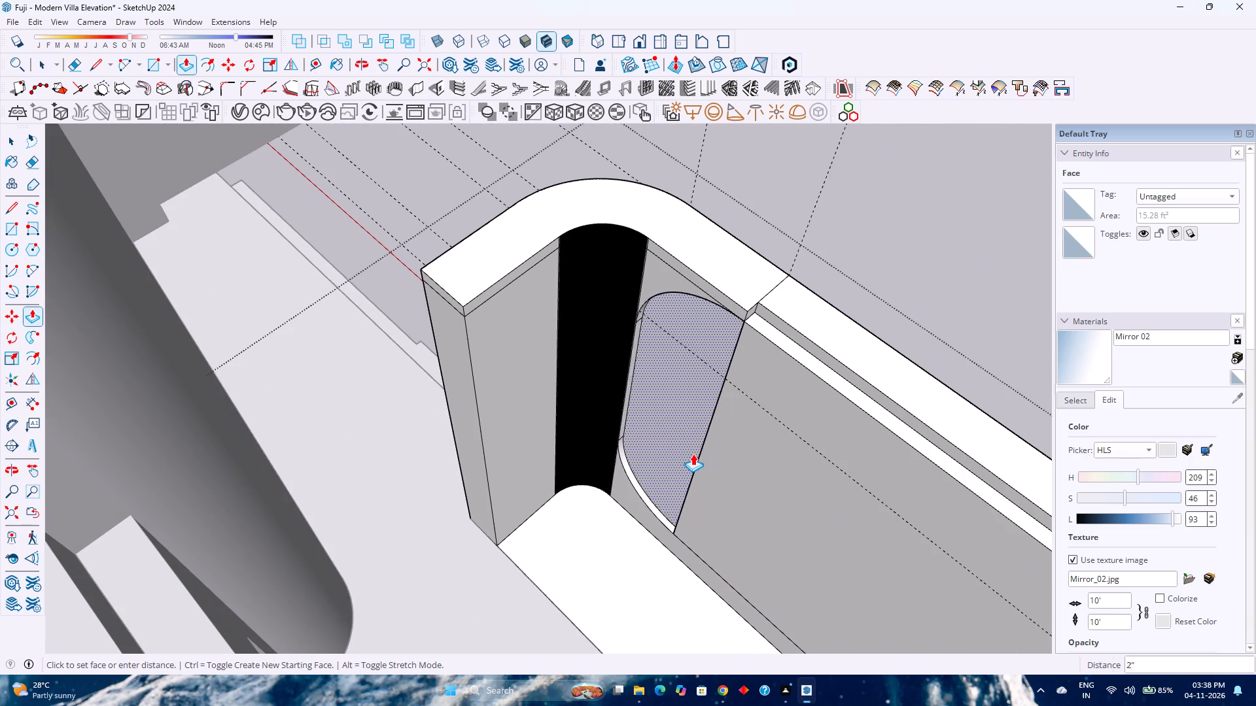
left_click(710, 377)
Push the large rectangular face beside the curved cutout through the wall in two passes, 3" and 9".
double_click(731, 473)
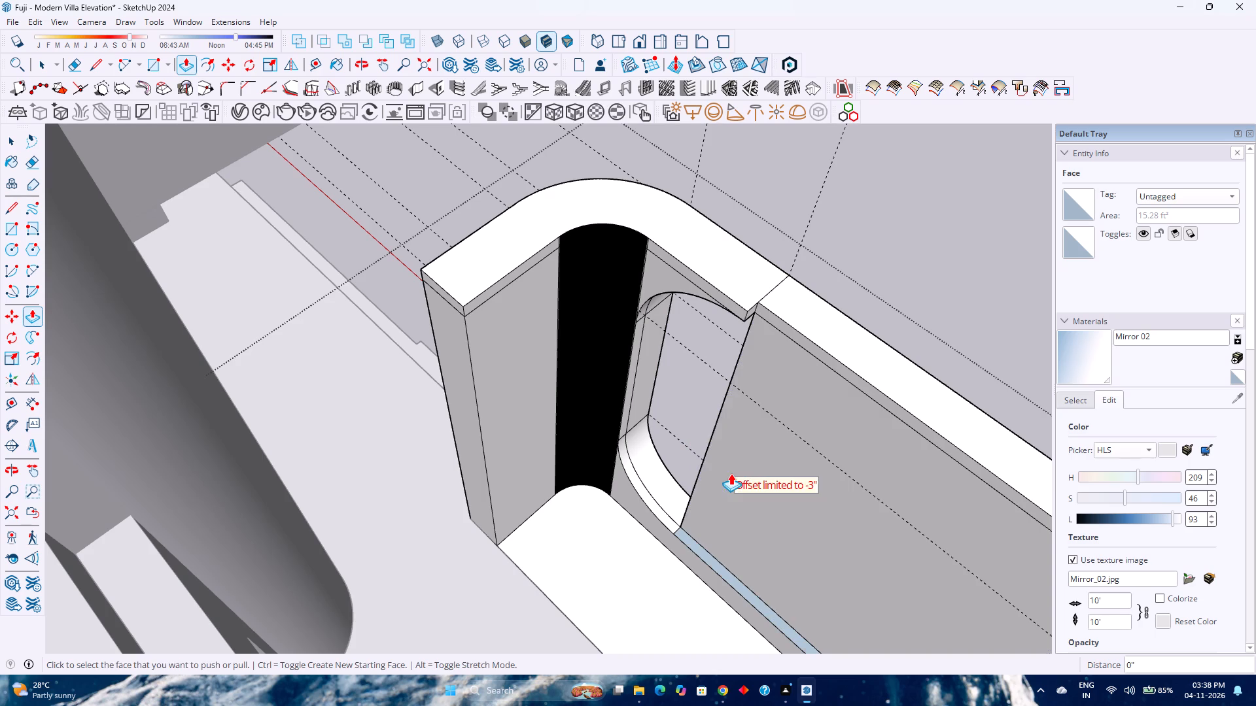
double_click(758, 495)
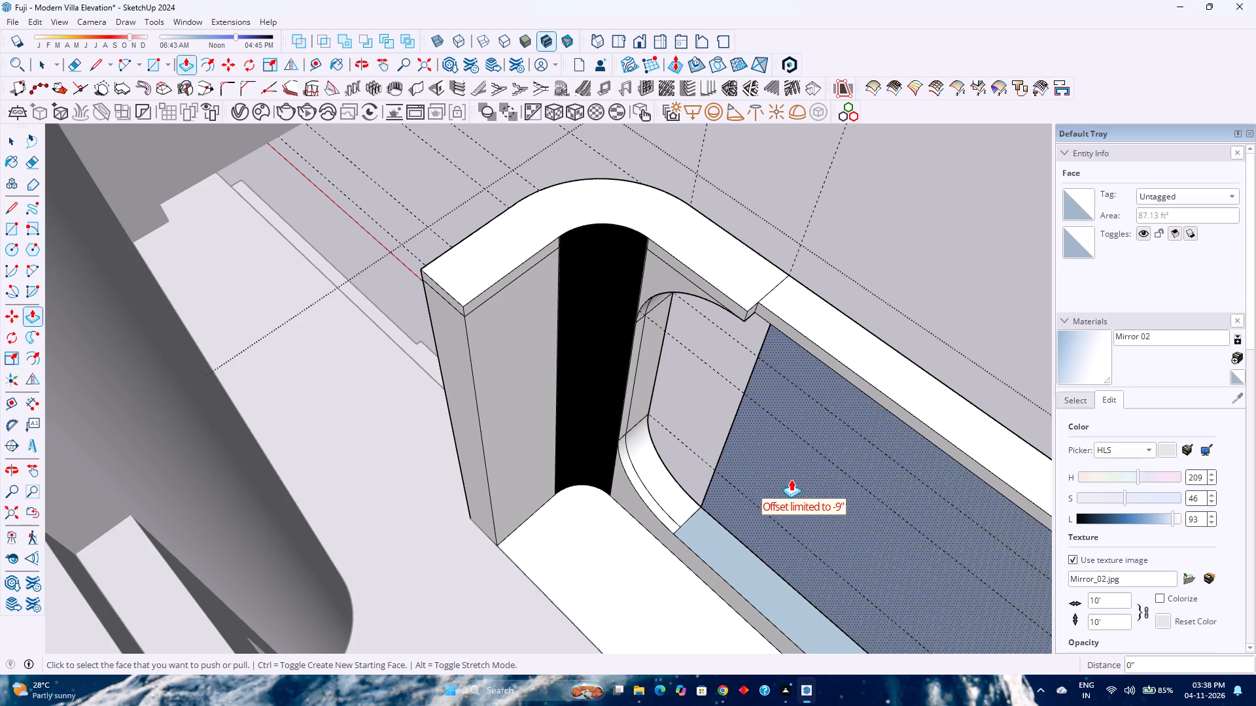
double_click(782, 466)
key("ctrl+z")
left_click(782, 464)
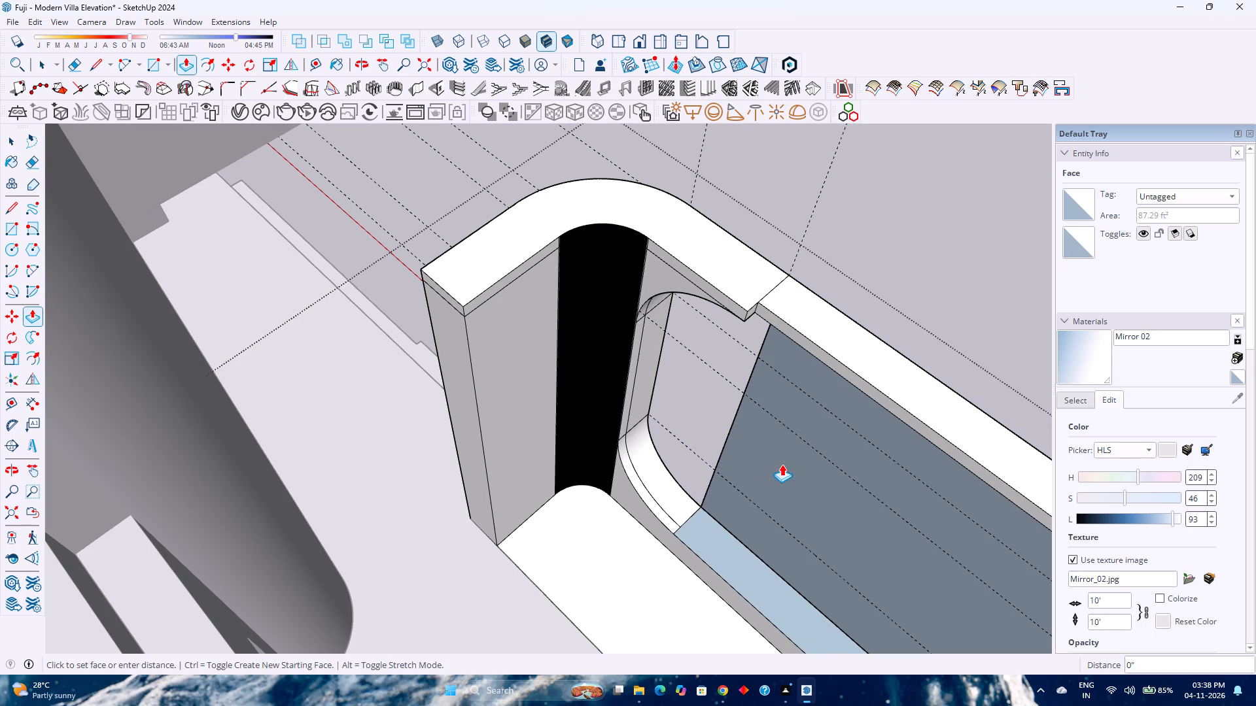
key("space")
Delete the remaining large rectangular face and the leftover vertical edge beside the rounded cutout.
left_click(782, 464)
key("Delete")
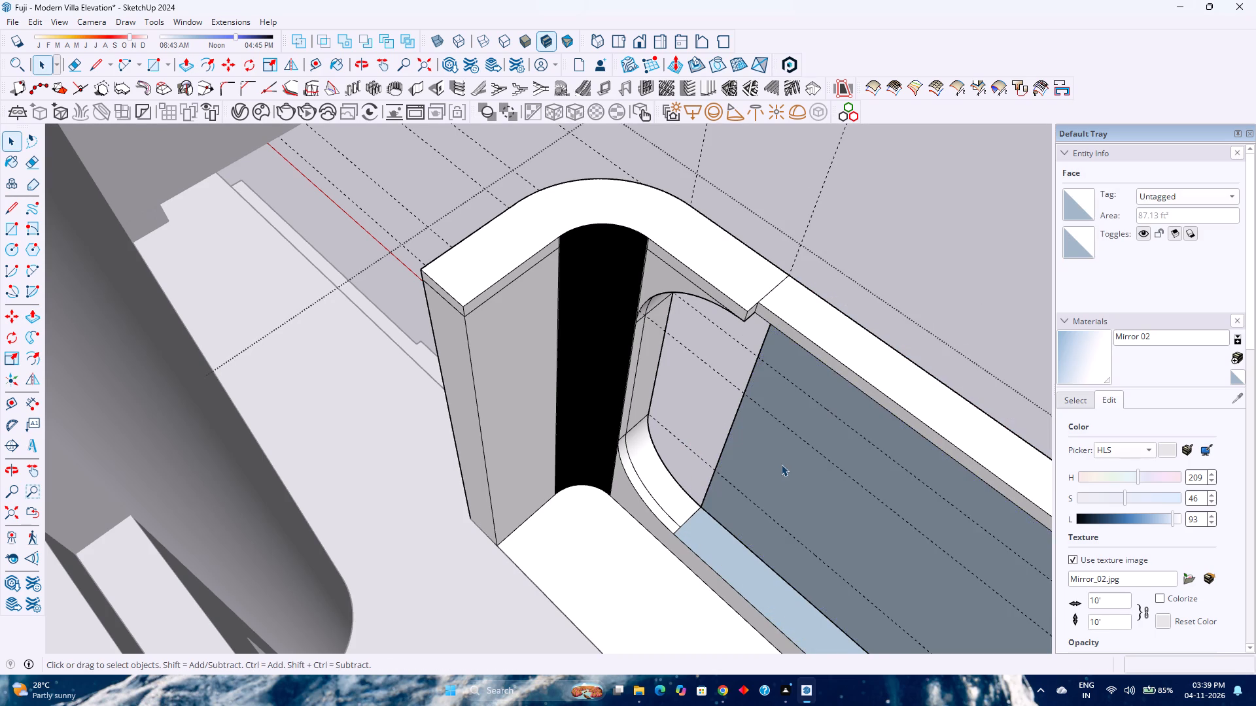
scroll(779, 466, "down", 4)
left_click(781, 465)
key("Delete")
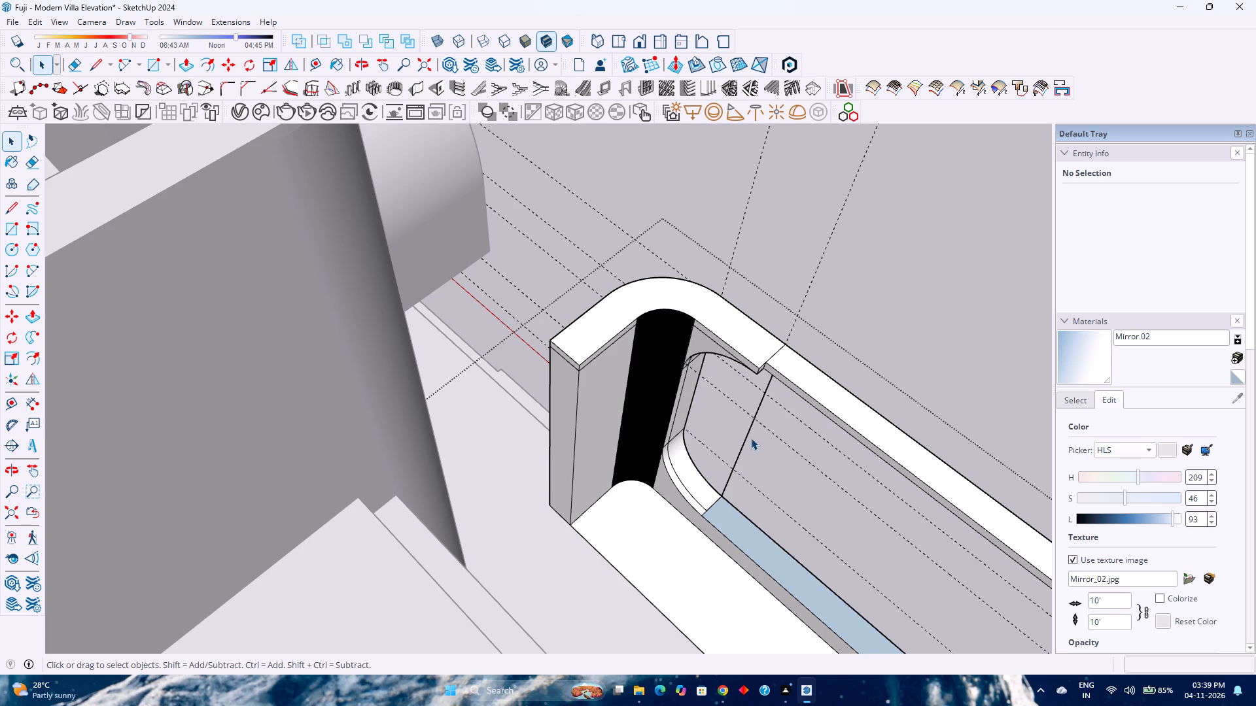
left_click(749, 431)
key("Delete")
Examine the new wall opening from above, behind and the front, including its sill and both ends.
scroll(749, 432, "down", 5)
middle_click_drag(765, 451, 628, 407)
middle_click(627, 406)
scroll(625, 403, "down", 4)
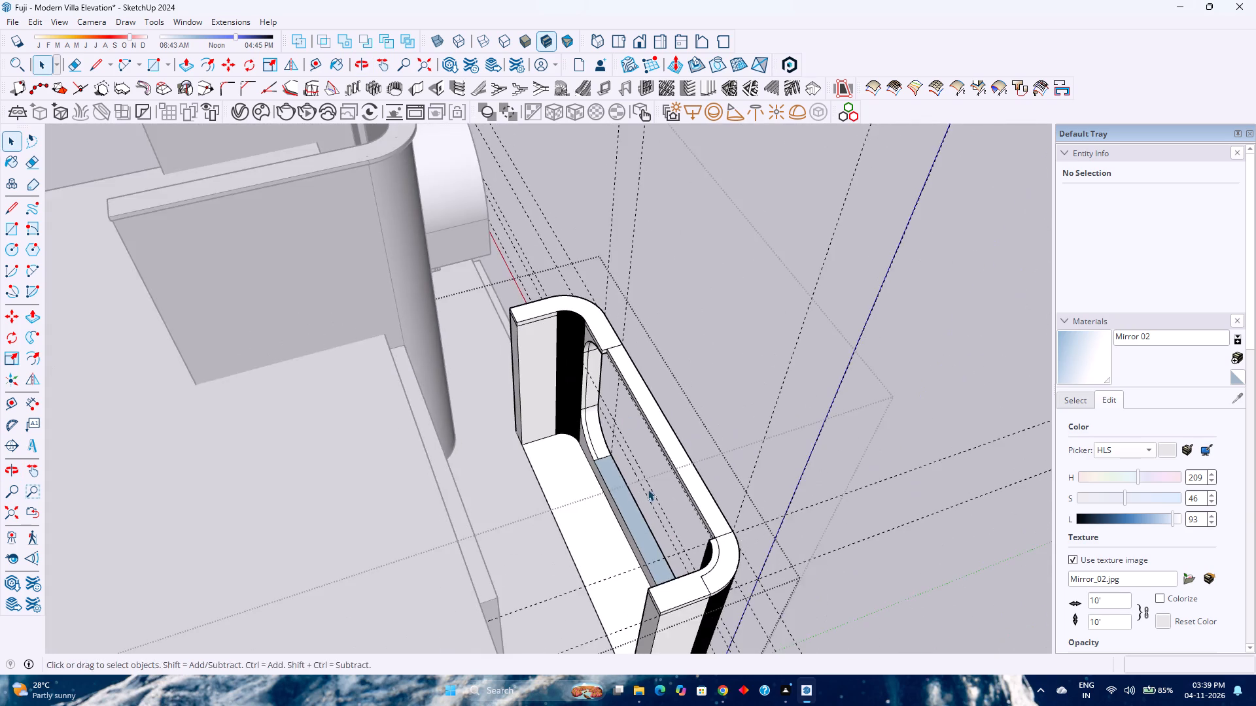
middle_click_drag(654, 498, 549, 411)
middle_click(548, 409)
scroll(619, 538, "up", 4)
middle_click_drag(616, 539, 665, 472, "shift")
middle_click(666, 472, "shift")
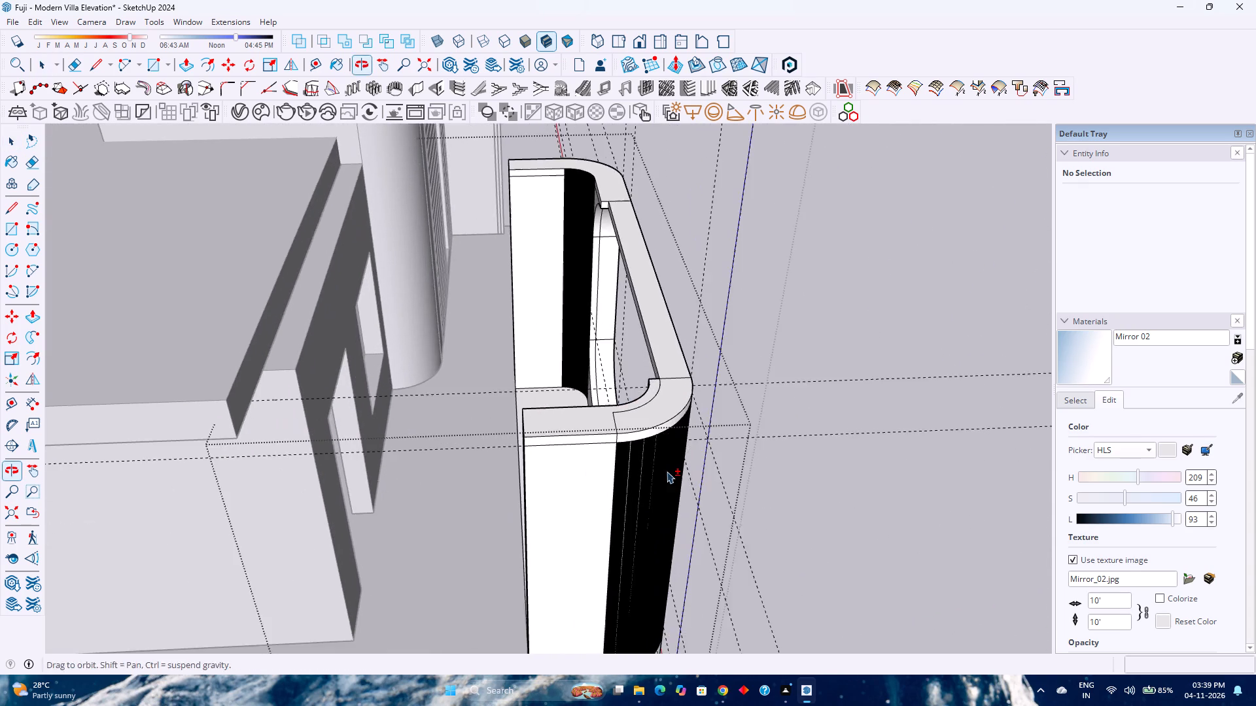
middle_click_drag(674, 489, 493, 419)
scroll(597, 490, "up", 5)
middle_click_drag(606, 438, 637, 633)
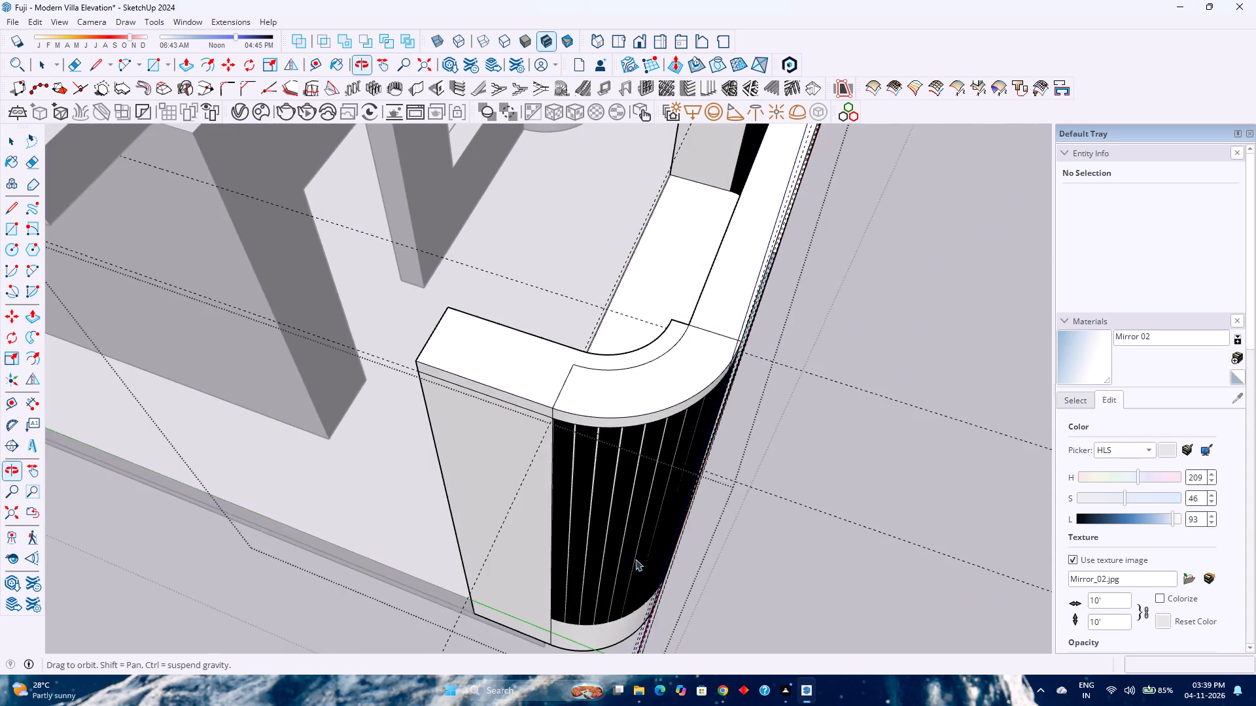
middle_click_drag(650, 454, 676, 603, "shift")
middle_click(676, 603, "shift")
middle_click_drag(680, 595, 449, 461)
middle_click(455, 460)
scroll(498, 456, "down", 3)
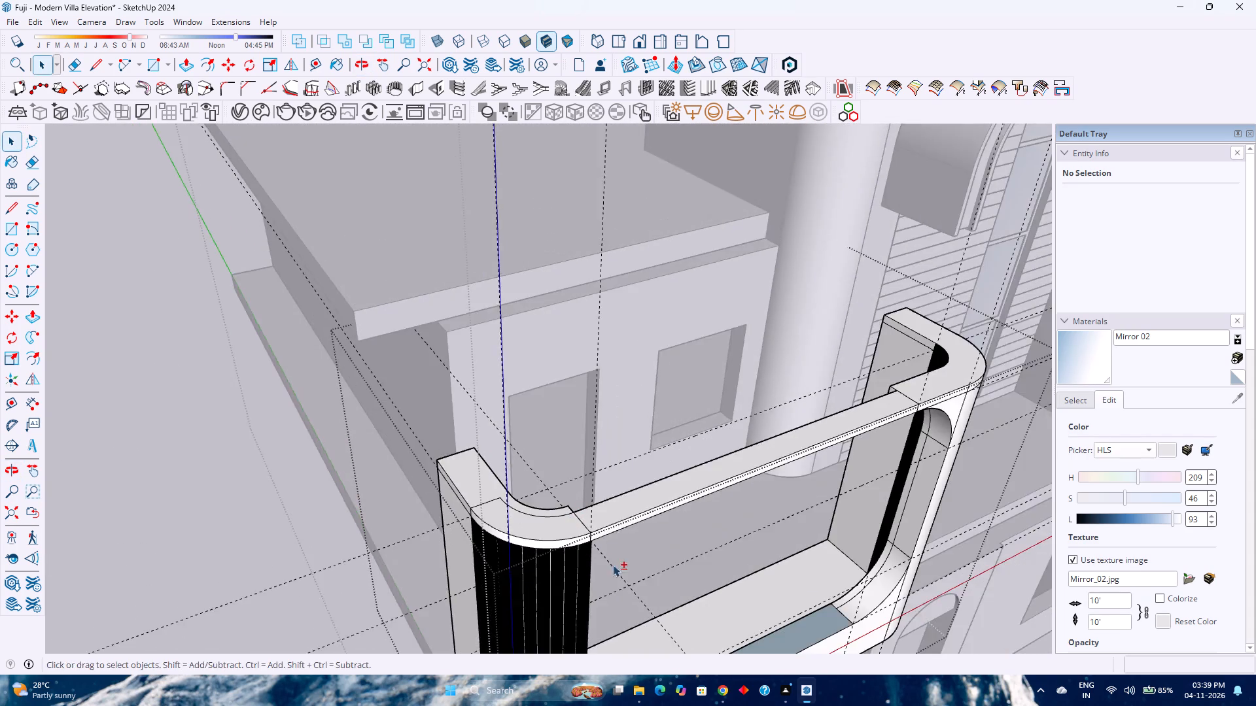
middle_click_drag(613, 569, 619, 437, "shift")
middle_click_drag(708, 498, 317, 483)
middle_click(317, 483)
scroll(464, 521, "up", 3)
middle_click_drag(469, 507, 432, 510)
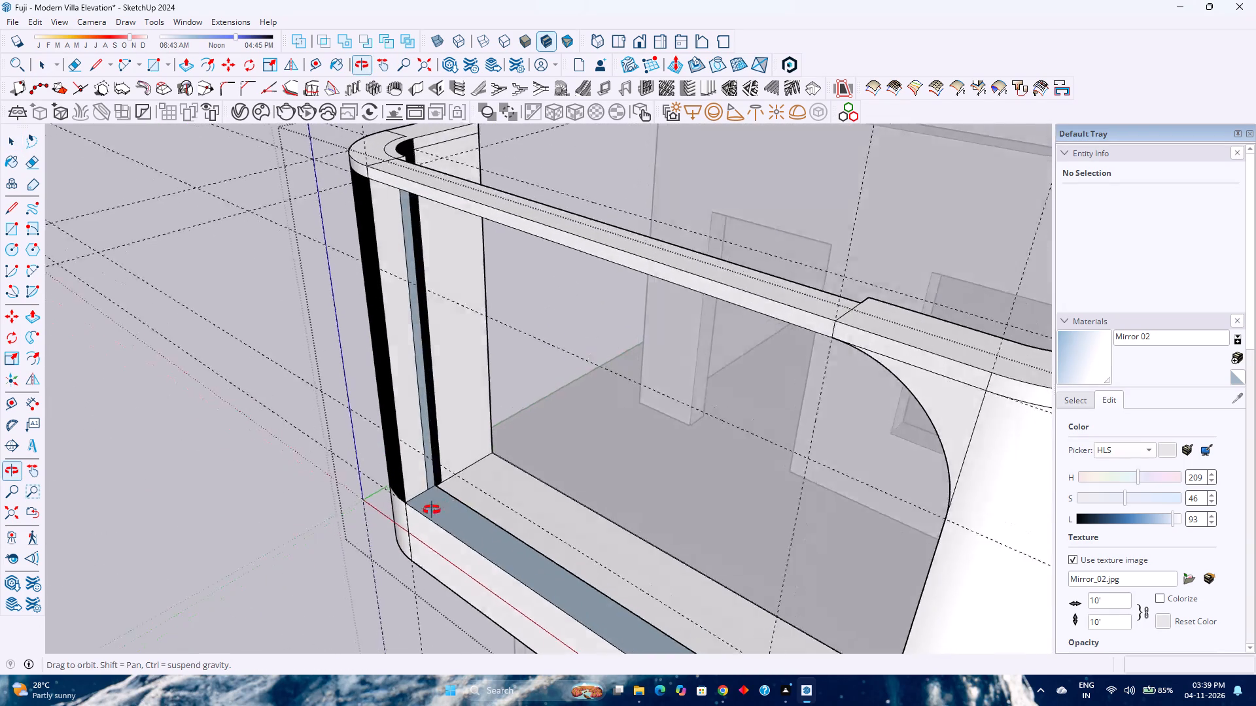
middle_click_drag(432, 510, 229, 577)
middle_click(226, 577)
Examine the curved corner beside the wall opening from above and inside, down to where it meets the sill.
middle_click_drag(440, 409, 518, 592, "shift")
scroll(515, 412, "up", 4)
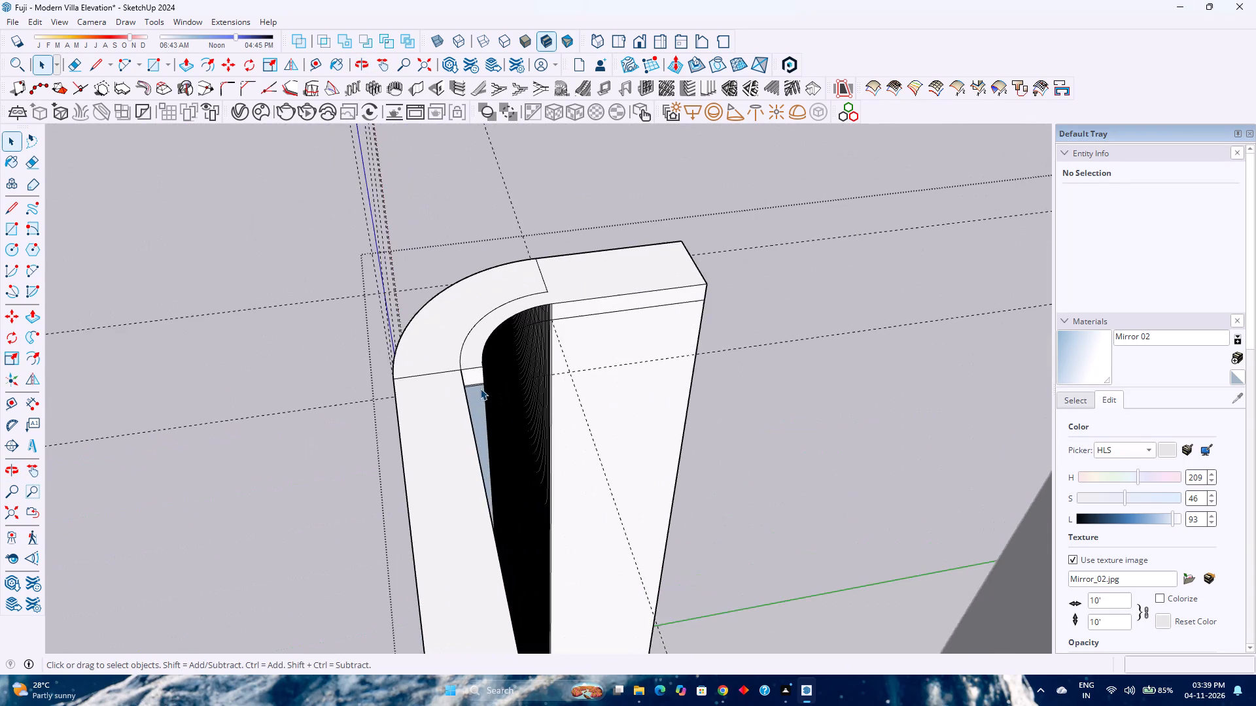
scroll(480, 388, "up", 2)
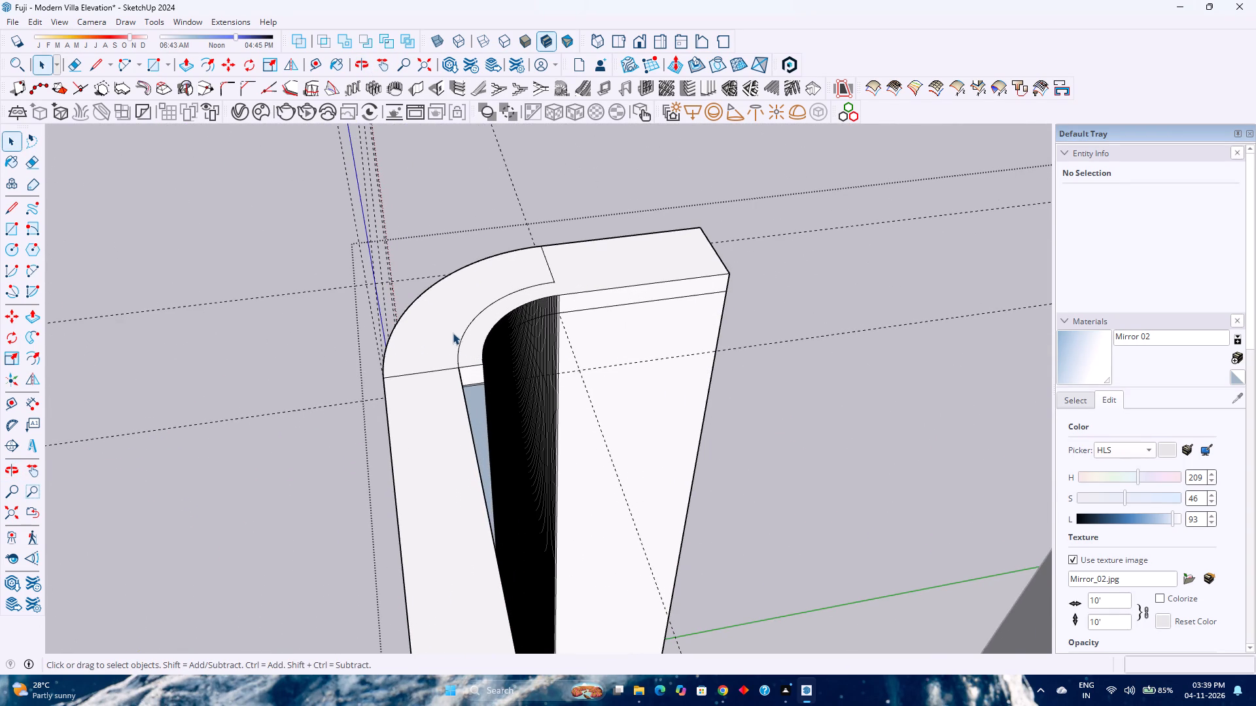
scroll(453, 333, "down", 7)
middle_click_drag(446, 393, 695, 288)
middle_click(695, 288)
scroll(532, 377, "down", 3)
middle_click_drag(494, 412, 493, 412)
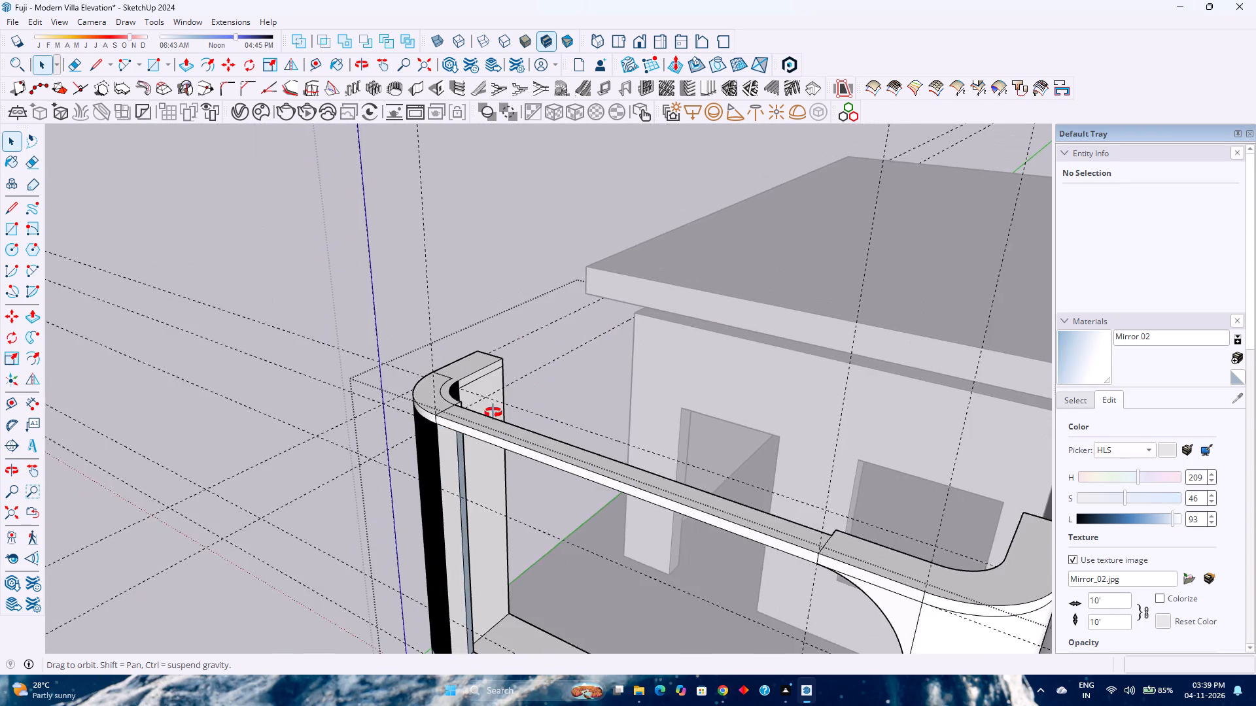
middle_click_drag(493, 412, 177, 555)
middle_click(177, 555)
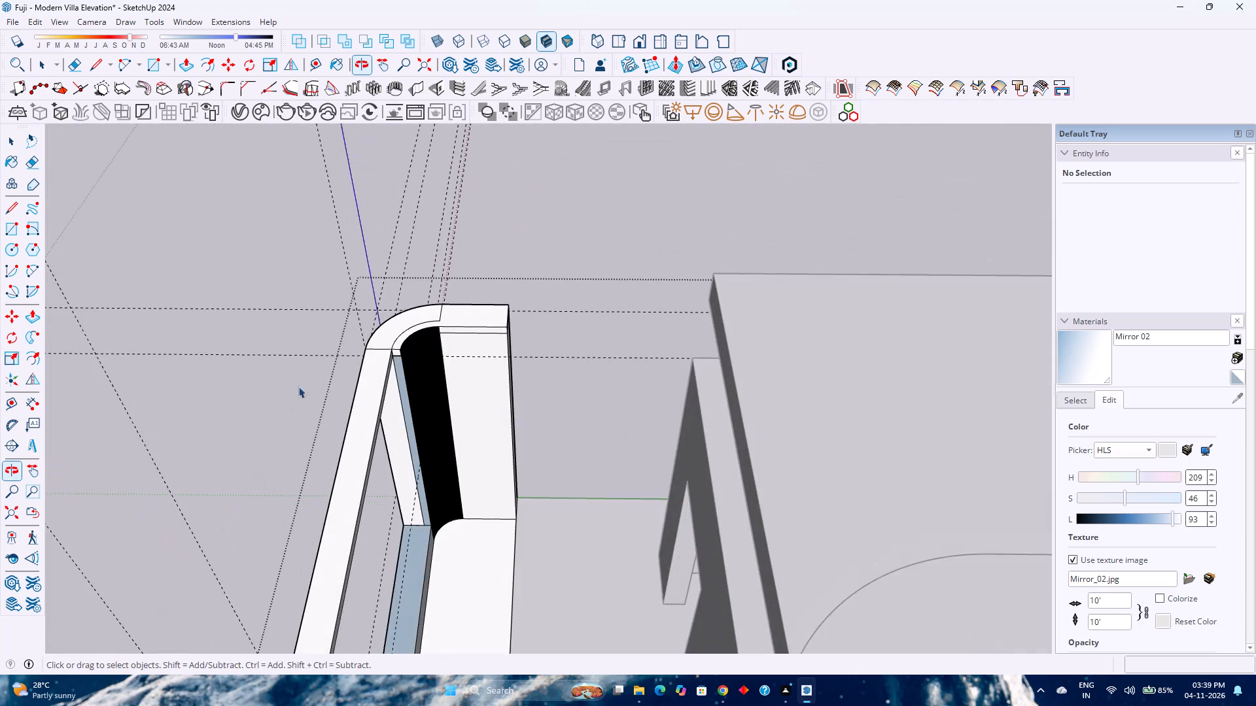
scroll(318, 383, "up", 4)
scroll(443, 429, "up", 2)
middle_click_drag(443, 429, 406, 424)
scroll(425, 403, "up", 3)
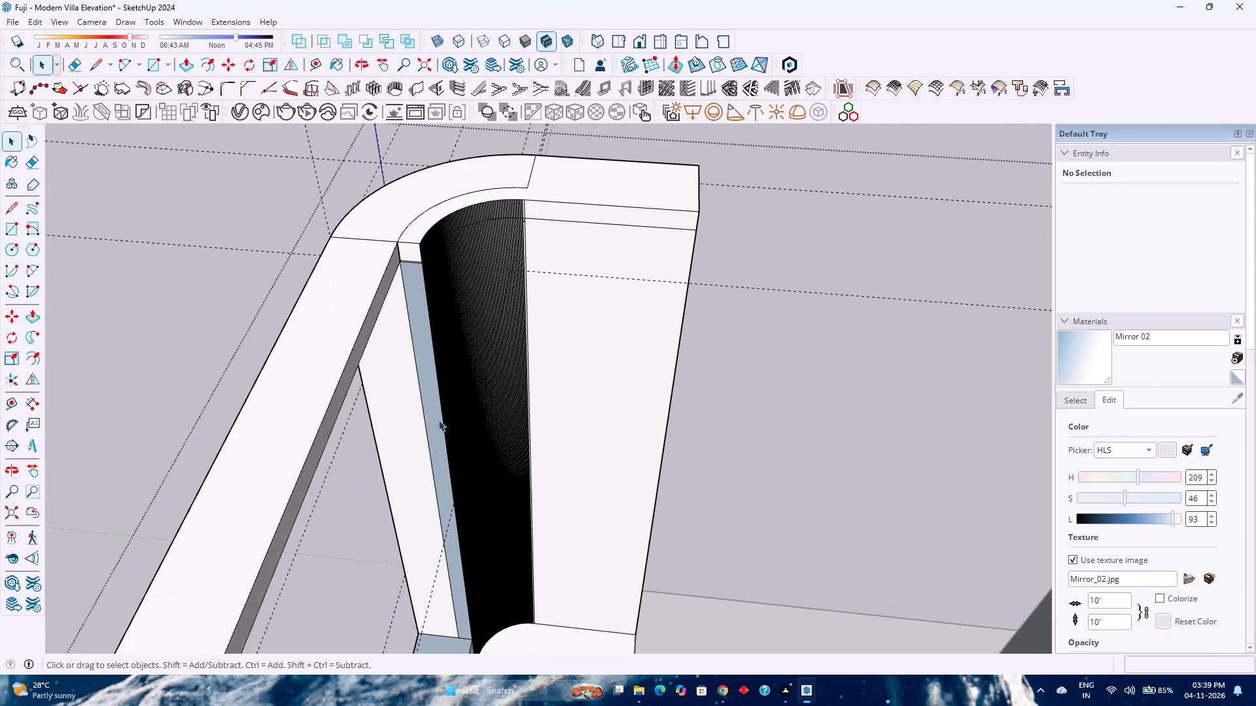
left_click(466, 404)
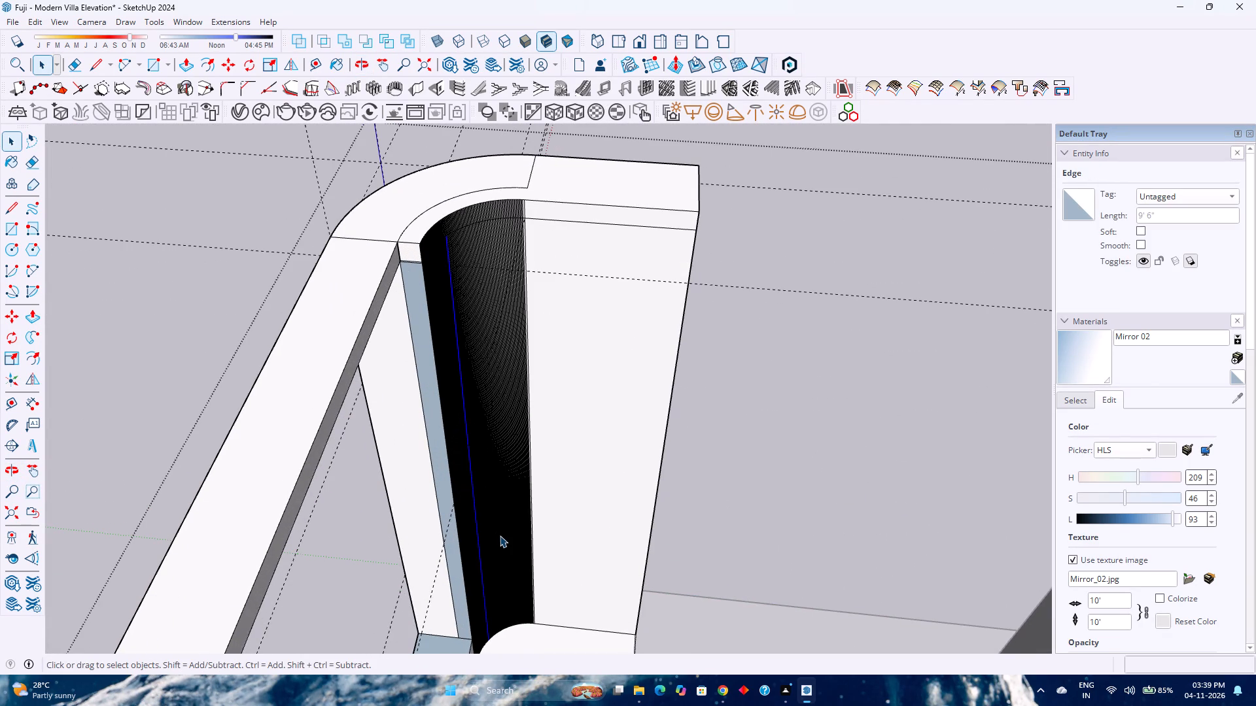
middle_click_drag(495, 531, 529, 445, "shift")
middle_click_drag(538, 475, 449, 446)
scroll(487, 584, "up", 10)
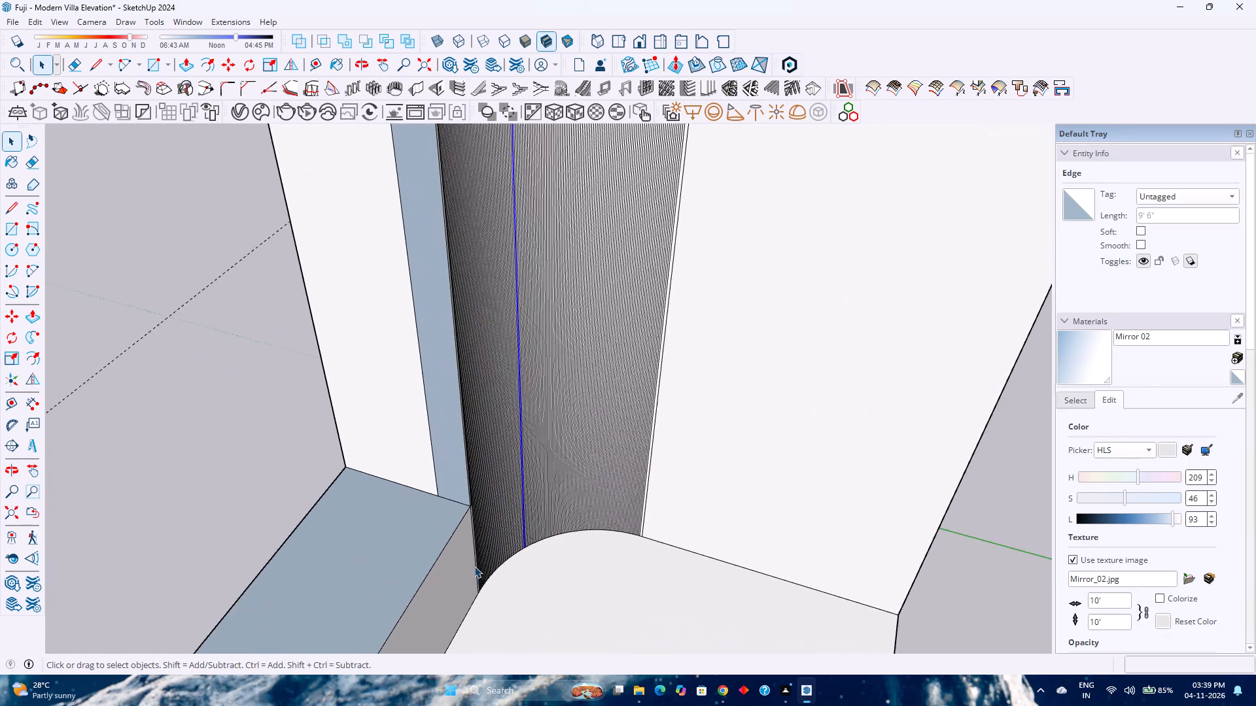
scroll(474, 566, "up", 8)
middle_click_drag(478, 558, 458, 588, "shift")
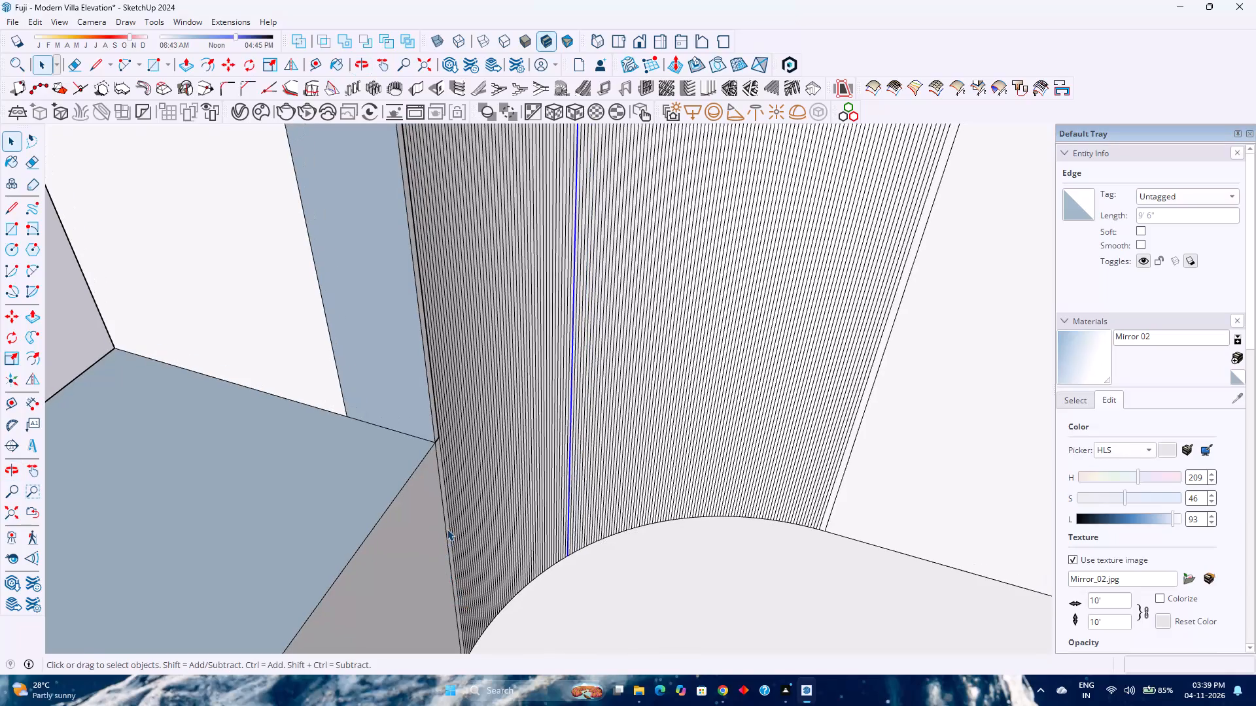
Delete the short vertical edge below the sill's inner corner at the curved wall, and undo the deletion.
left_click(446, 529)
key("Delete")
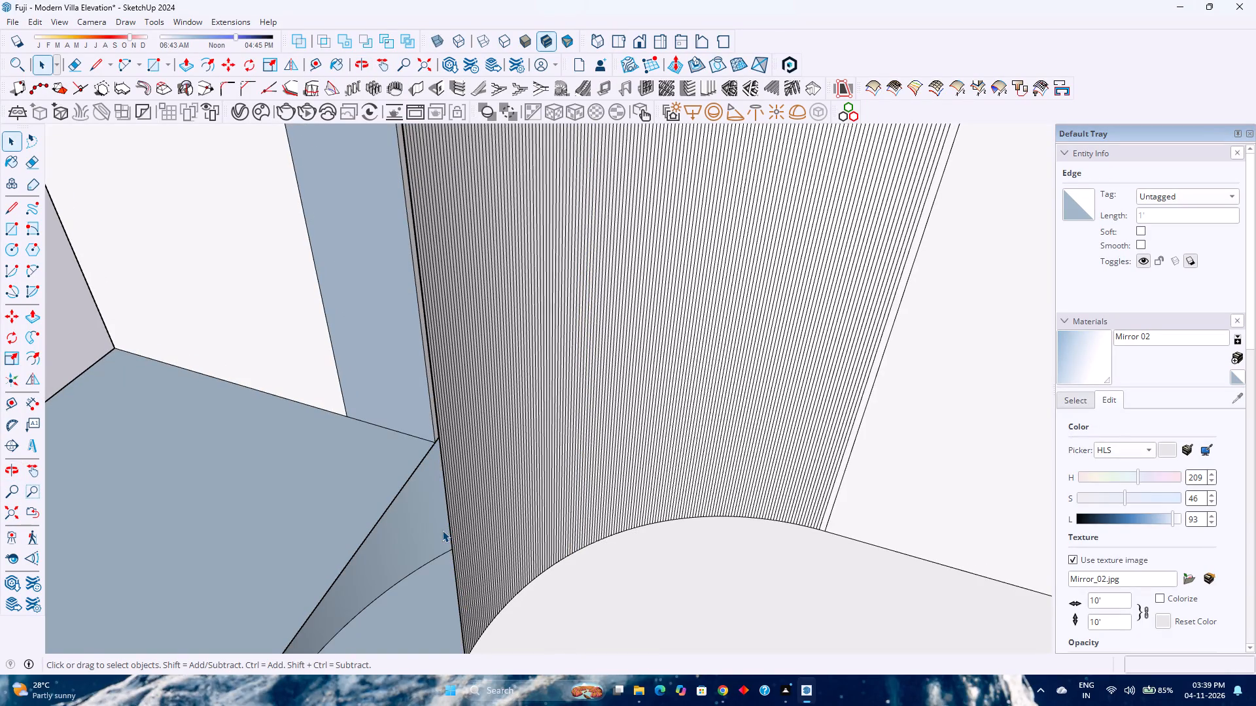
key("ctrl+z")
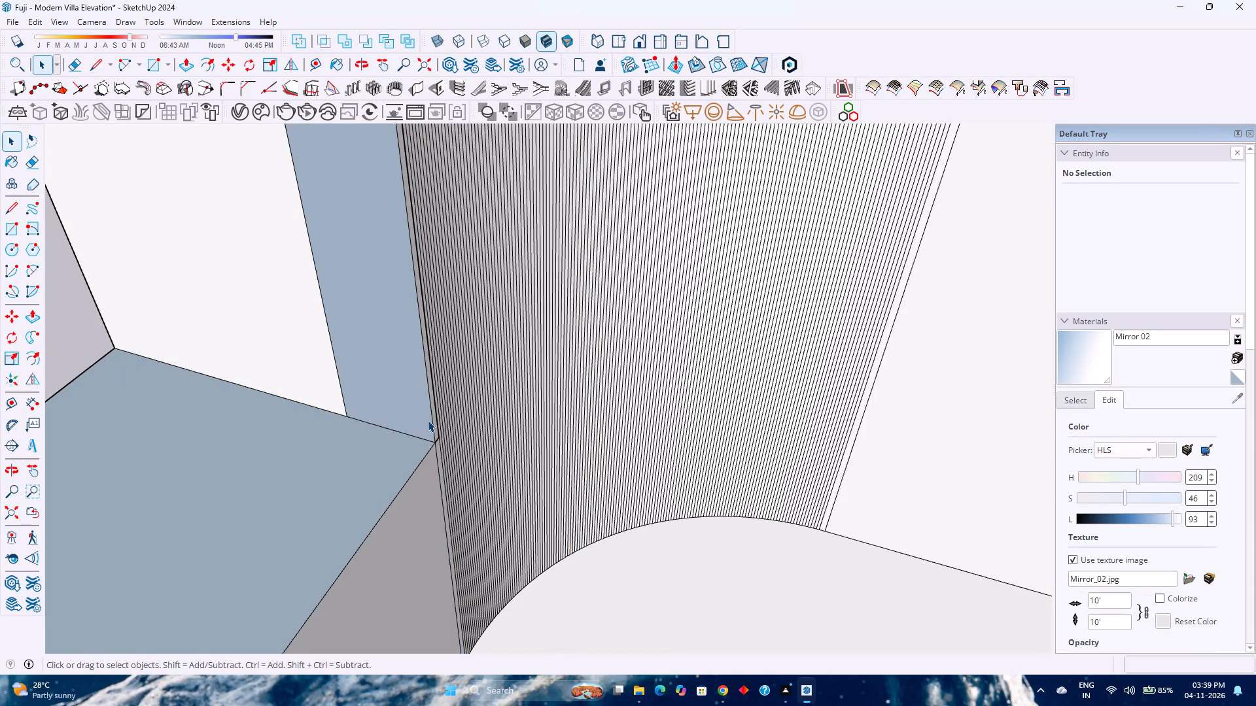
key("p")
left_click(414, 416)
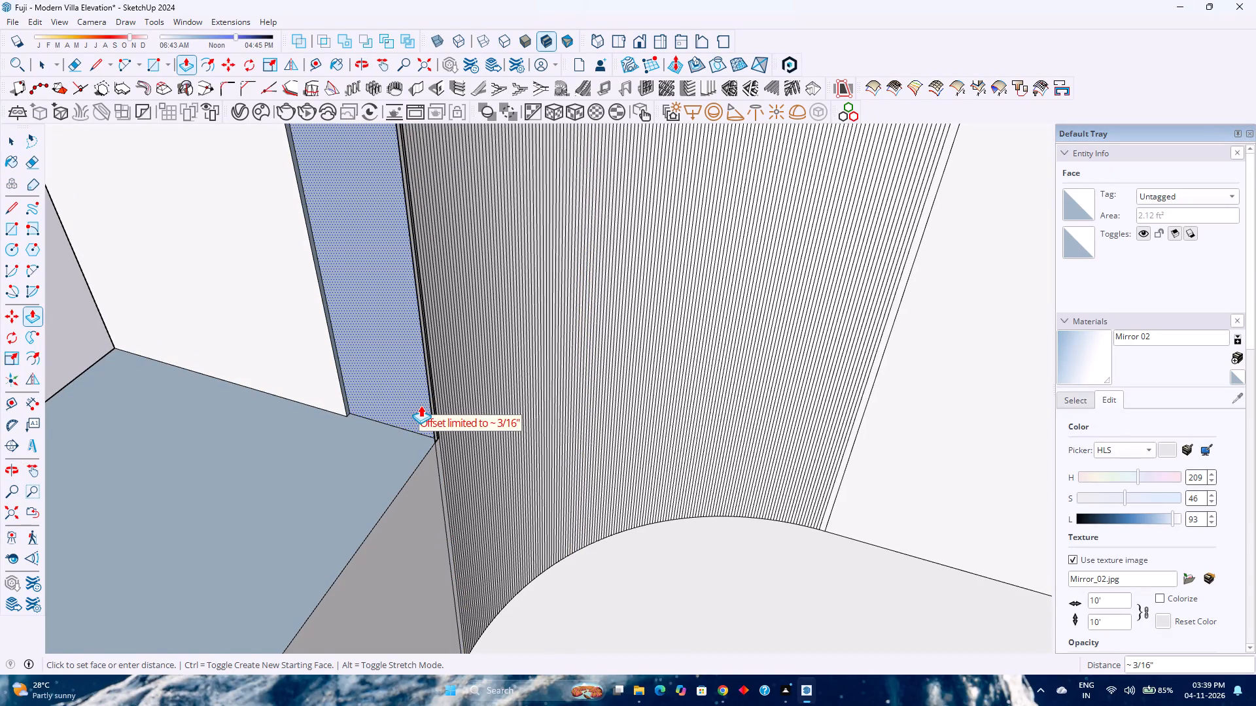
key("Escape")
Push the flat inner face of the short return wall beside the curved corner 1' through its full thickness.
scroll(419, 409, "down", 12)
middle_click_drag(424, 405, 498, 567, "shift")
scroll(474, 539, "down", 5)
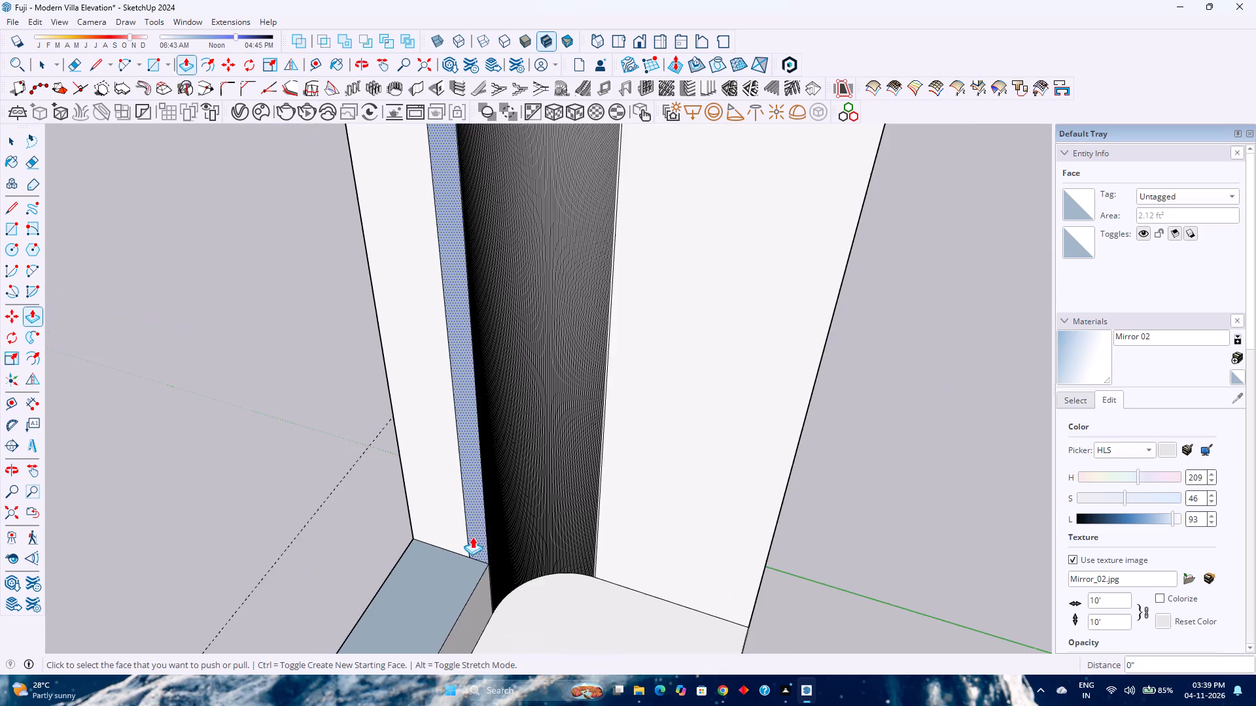
middle_click_drag(471, 493, 495, 611, "shift")
middle_click(495, 611, "shift")
scroll(462, 519, "down", 8)
middle_click_drag(461, 479, 468, 524, "shift")
middle_click(468, 524, "shift")
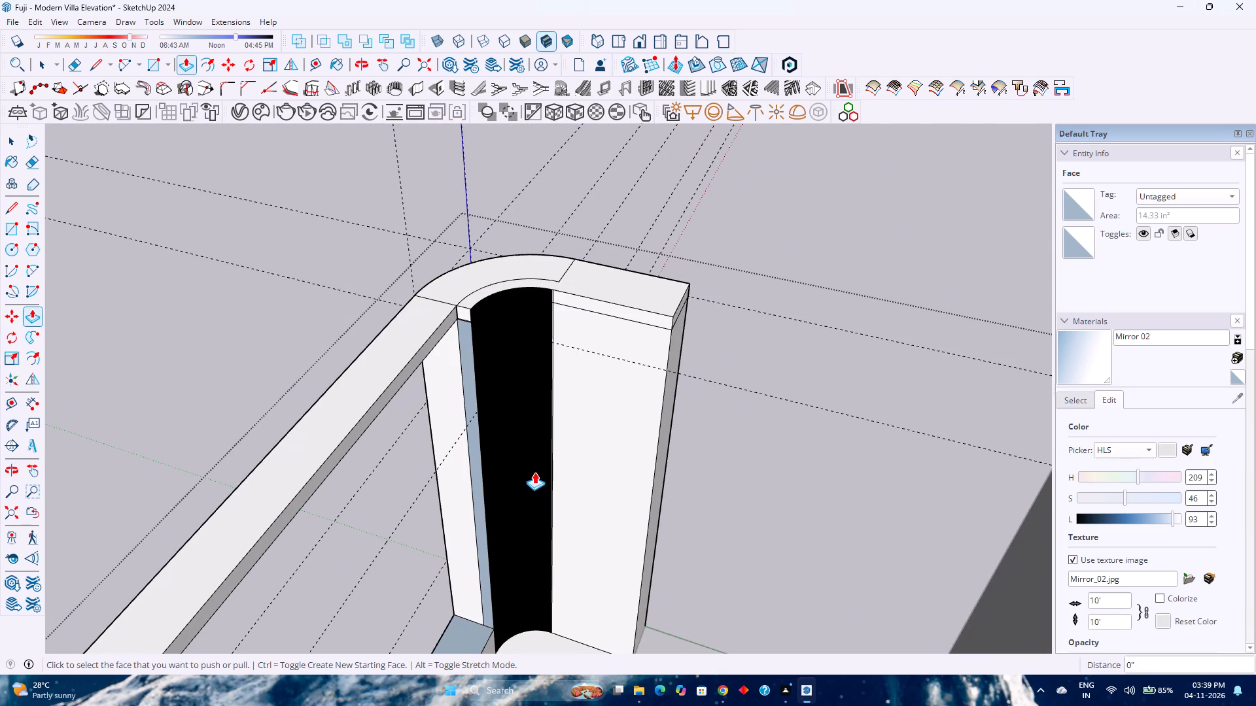
left_click(607, 470)
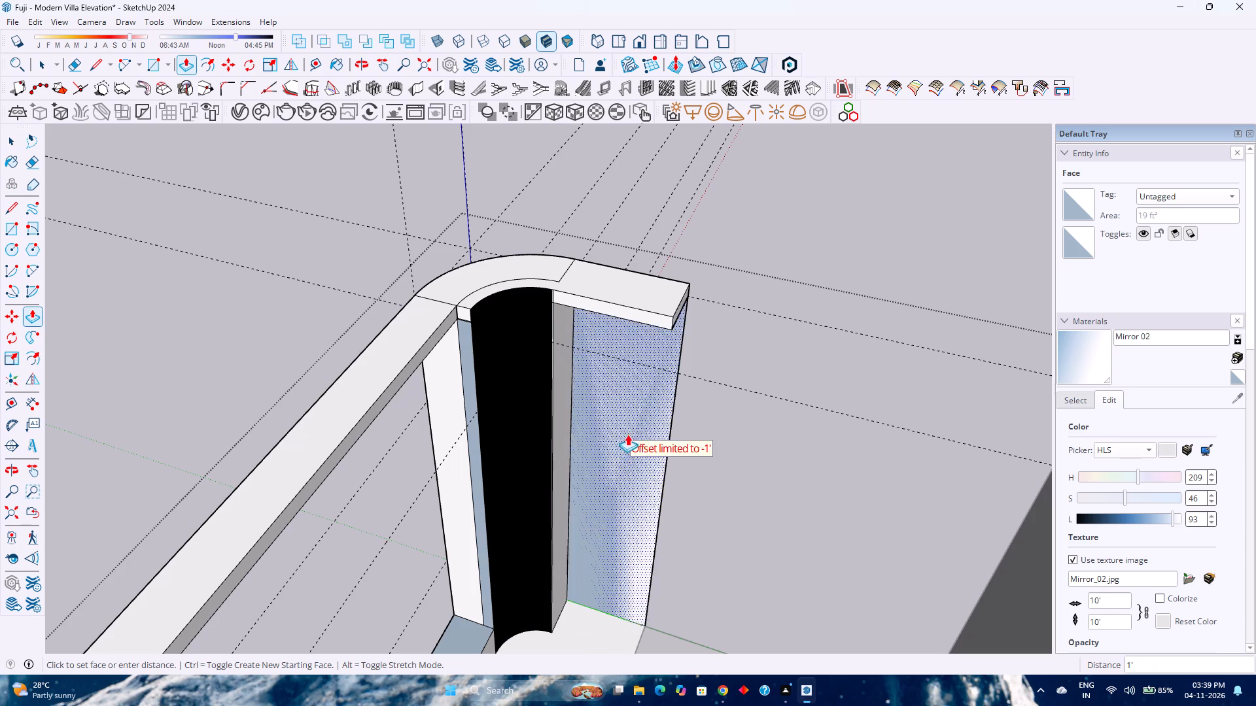
left_click(633, 425)
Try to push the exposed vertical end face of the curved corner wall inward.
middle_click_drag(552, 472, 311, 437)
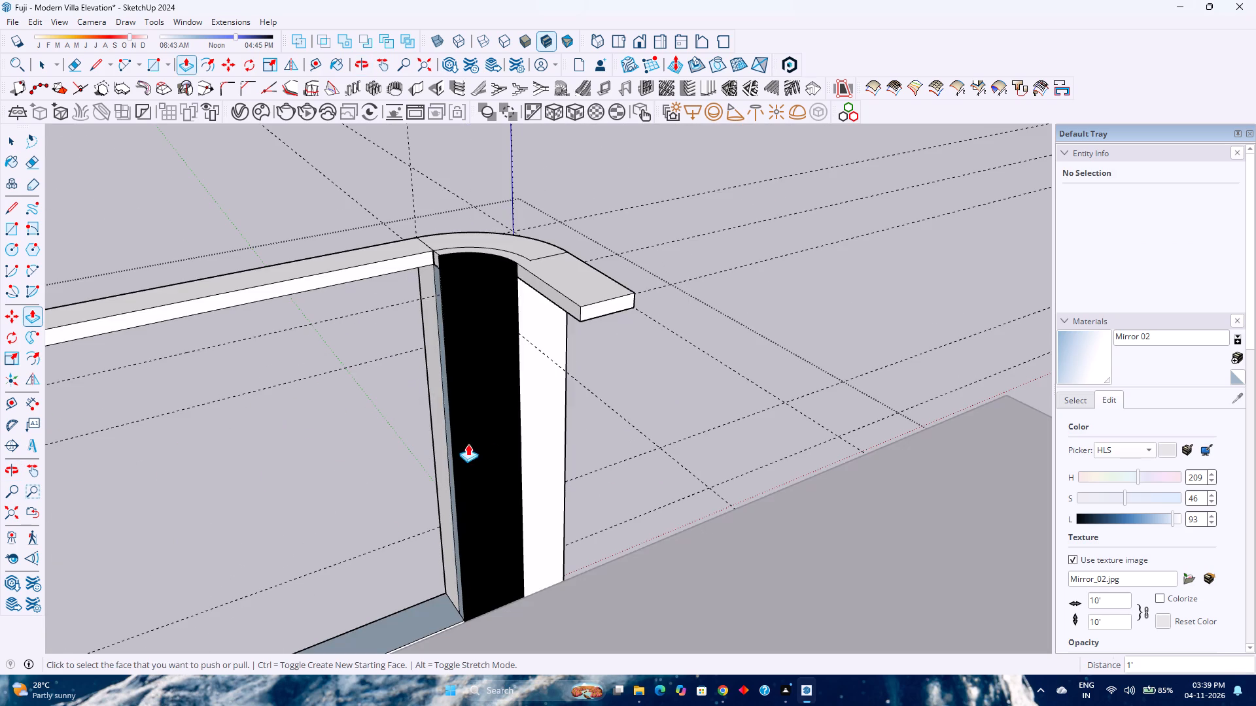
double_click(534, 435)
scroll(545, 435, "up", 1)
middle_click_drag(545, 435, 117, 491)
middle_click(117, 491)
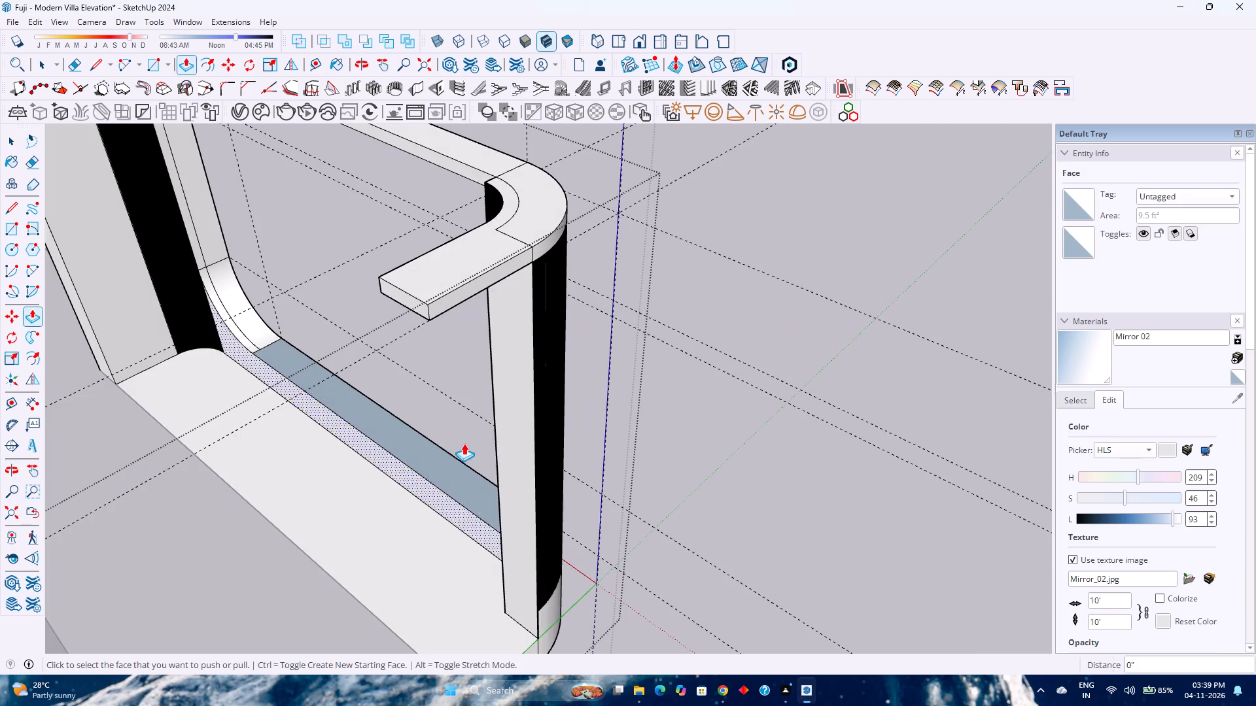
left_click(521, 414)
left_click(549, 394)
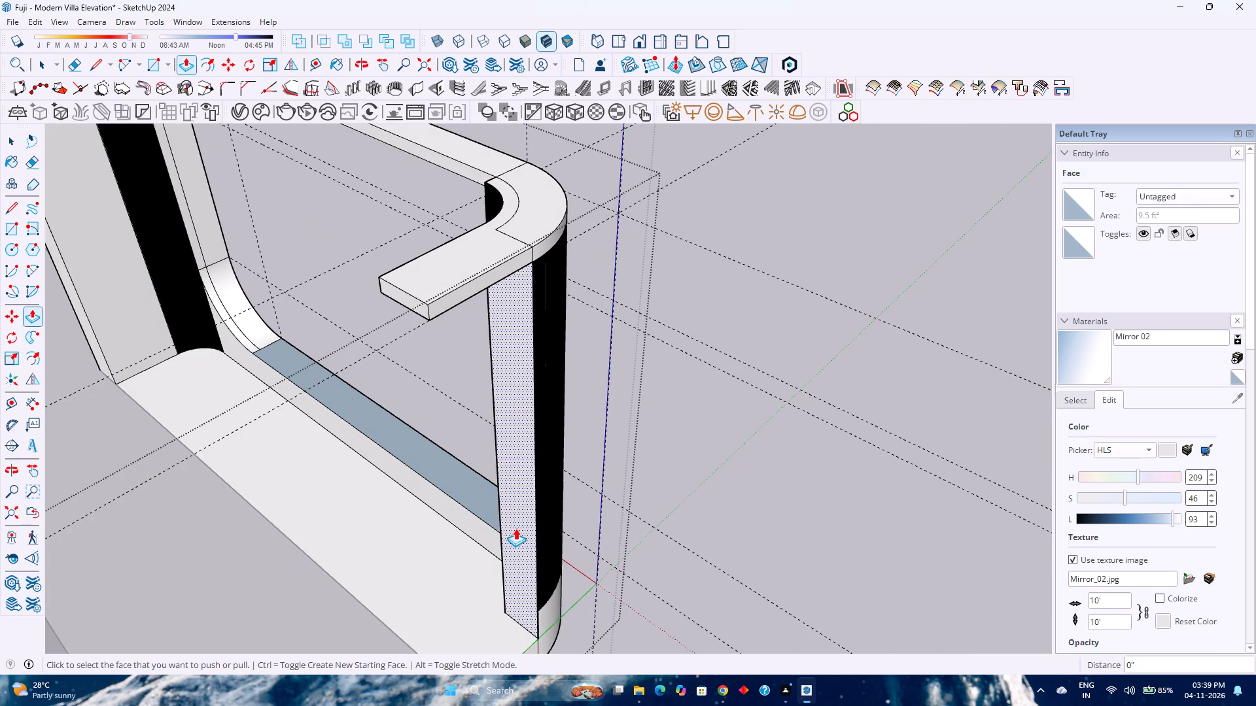
Sweep the curved wall's exposed end face along the 1' 3" radius arc on the corner's top with Follow Me, and save the model.
middle_click_drag(508, 452, 567, 544)
middle_click(567, 544)
key("space")
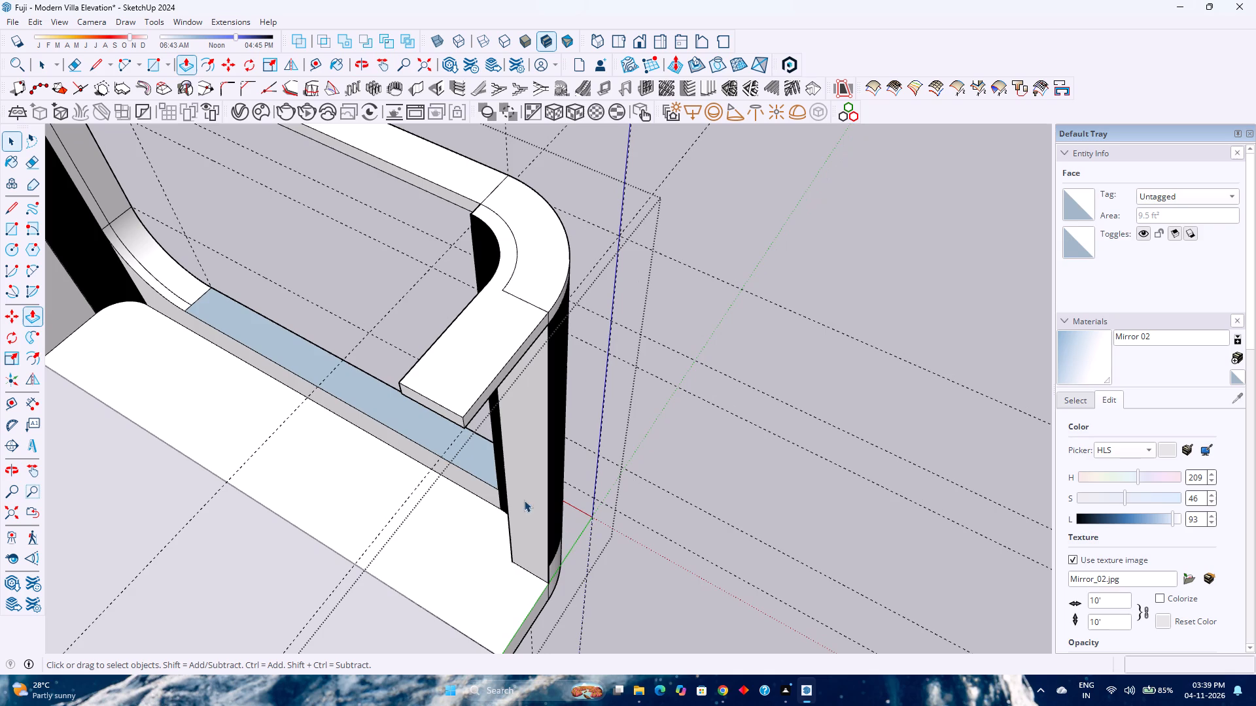
left_click(515, 248)
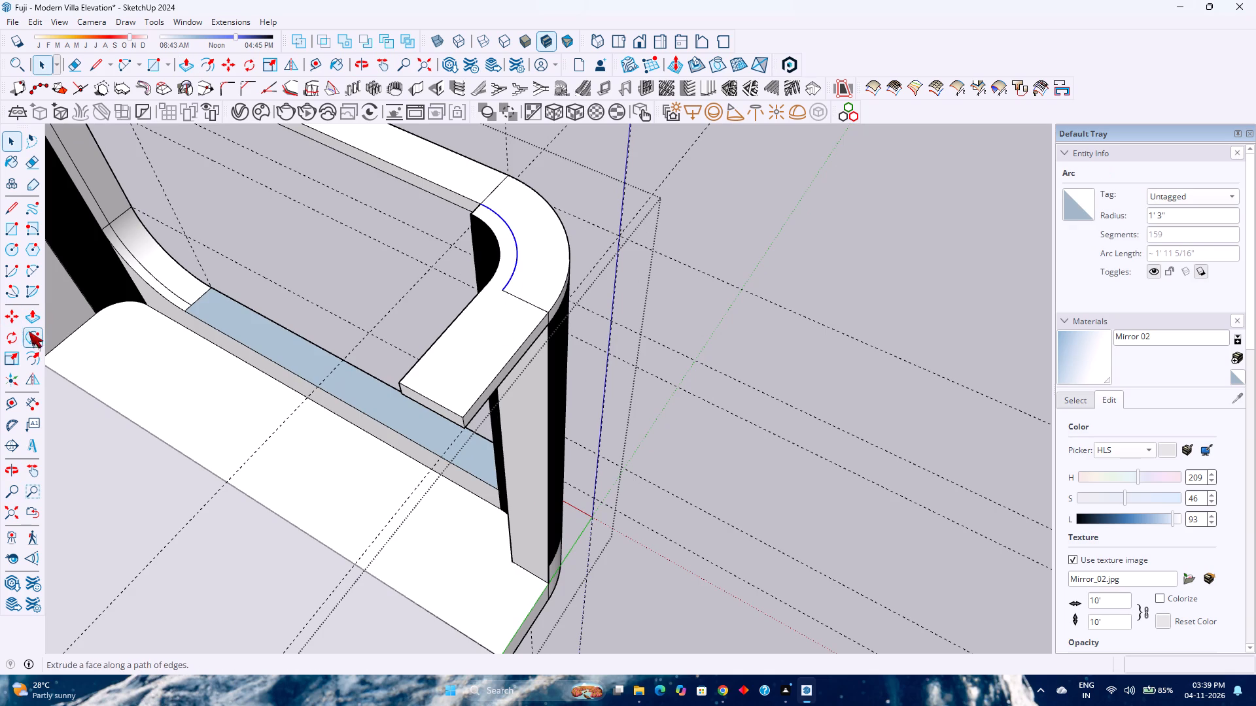
left_click(43, 339)
left_click(525, 482)
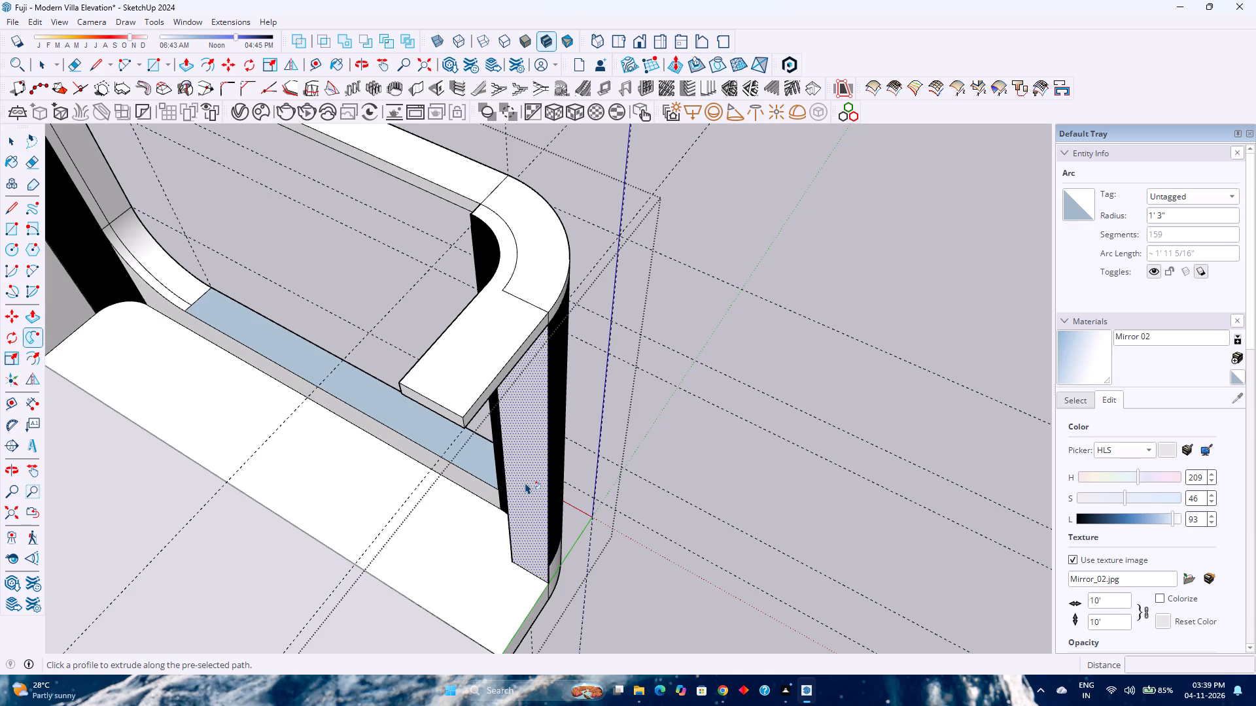
middle_click_drag(488, 499, 747, 466)
middle_click(747, 466)
scroll(707, 458, "down", 2)
scroll(707, 458, "up", 2)
scroll(706, 458, "down", 3)
key("ctrl+s")
Delete the narrow vertical face at the end of the opening next to the curved corner.
middle_click_drag(480, 478, 484, 479)
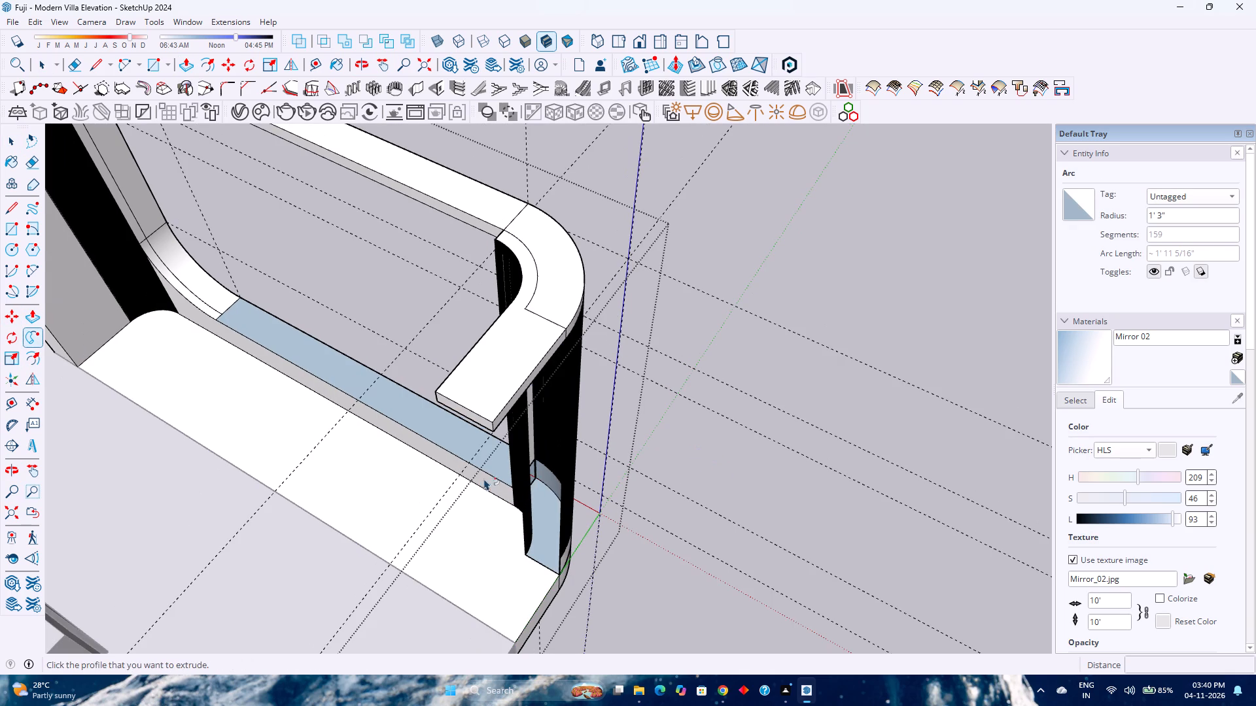
middle_click_drag(484, 479, 689, 502)
scroll(507, 495, "down", 3)
middle_click_drag(445, 505, 731, 490)
middle_click(731, 490)
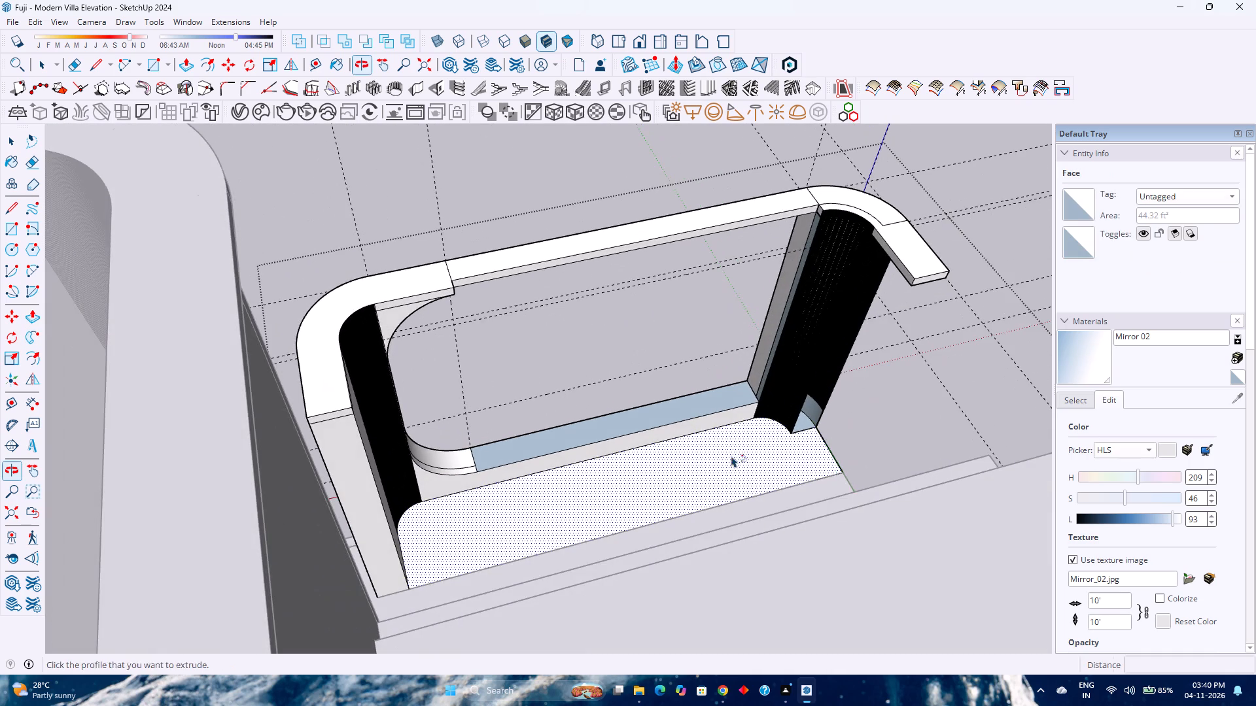
middle_click_drag(737, 426, 614, 598, "shift")
middle_click_drag(618, 584, 616, 459)
scroll(653, 422, "up", 5)
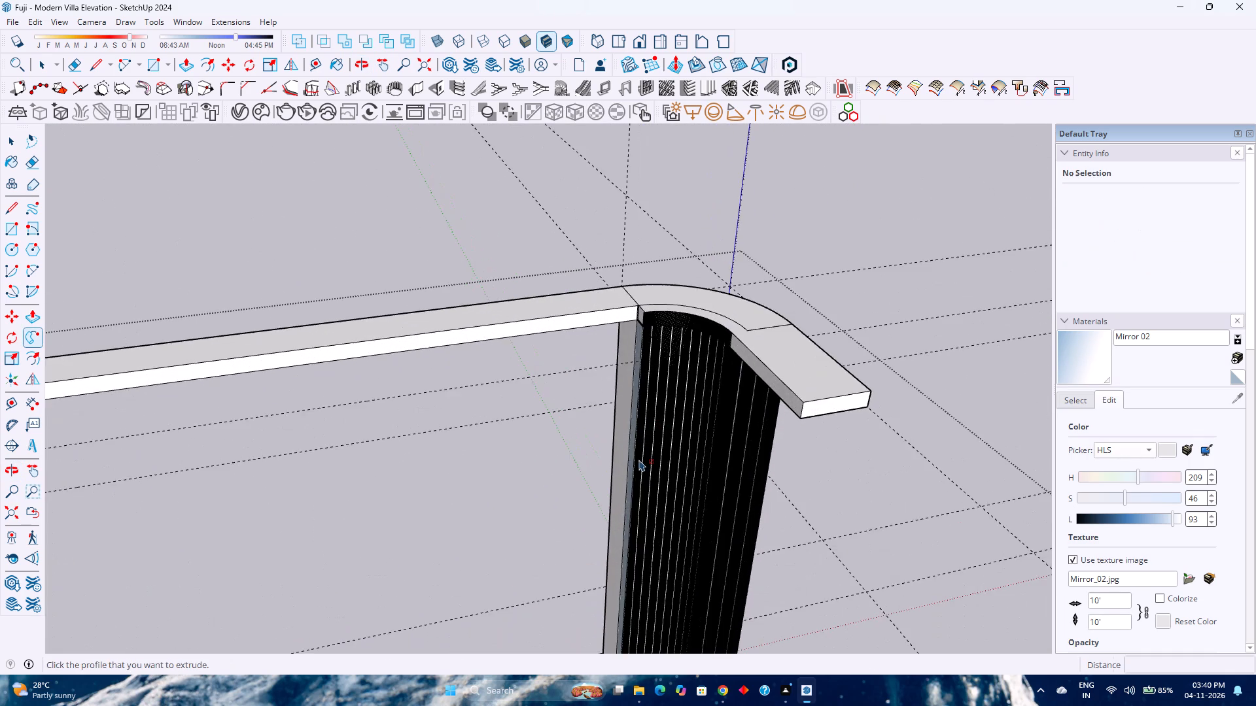
scroll(639, 460, "up", 2)
middle_click_drag(640, 478, 802, 439)
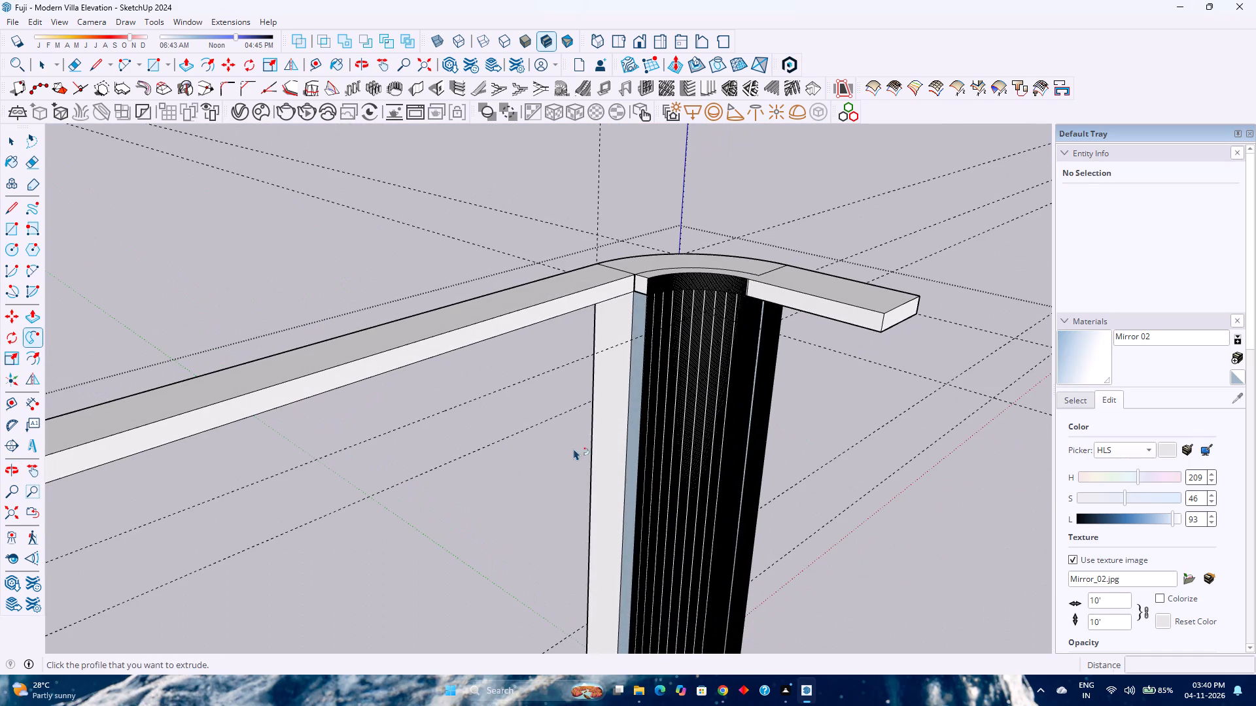
left_click(610, 422)
key("space")
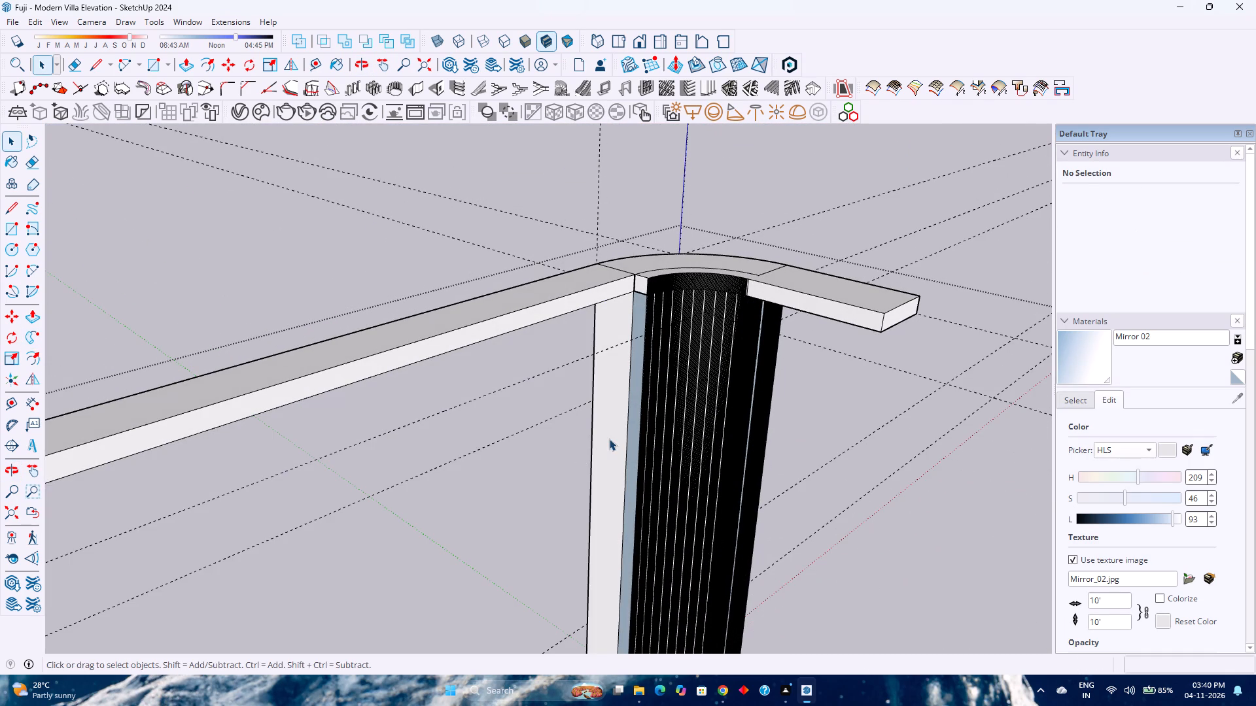
left_click(609, 439)
key("Delete")
Erase the leftover dense vertical edges across the curved corner between the sill and the top band.
middle_click_drag(639, 480, 746, 426)
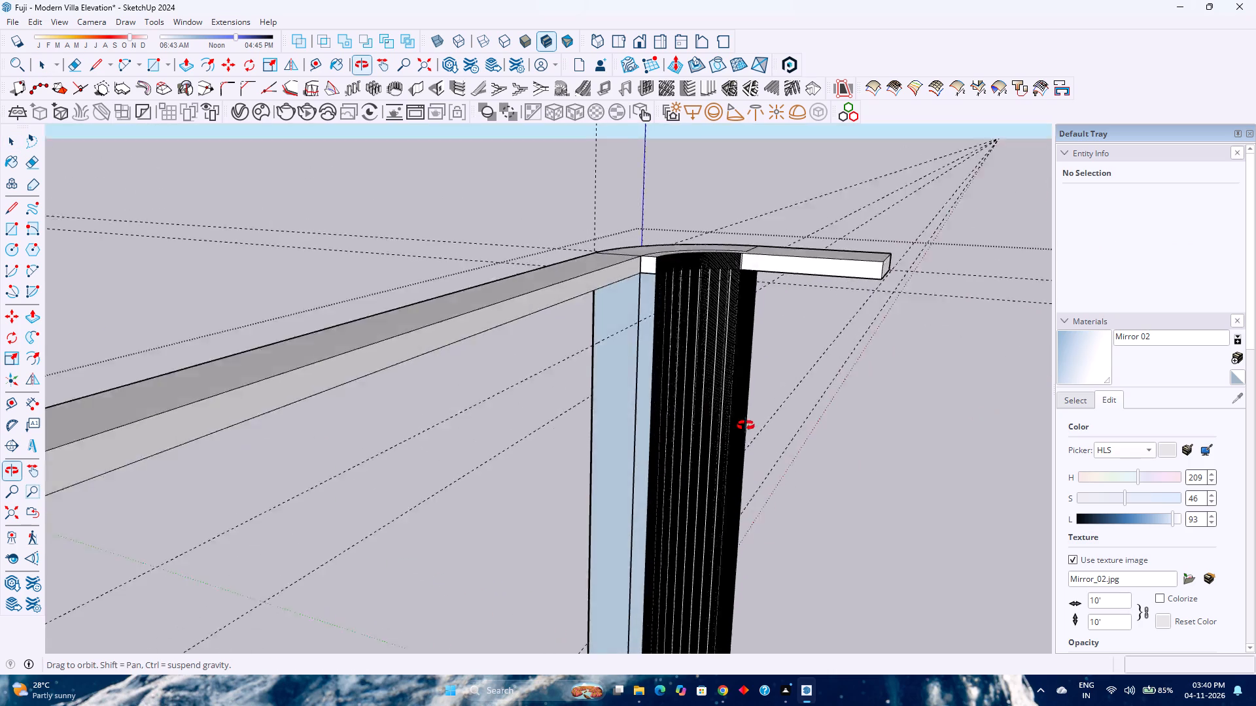
middle_click_drag(746, 426, 661, 376)
middle_click(661, 376)
key("e")
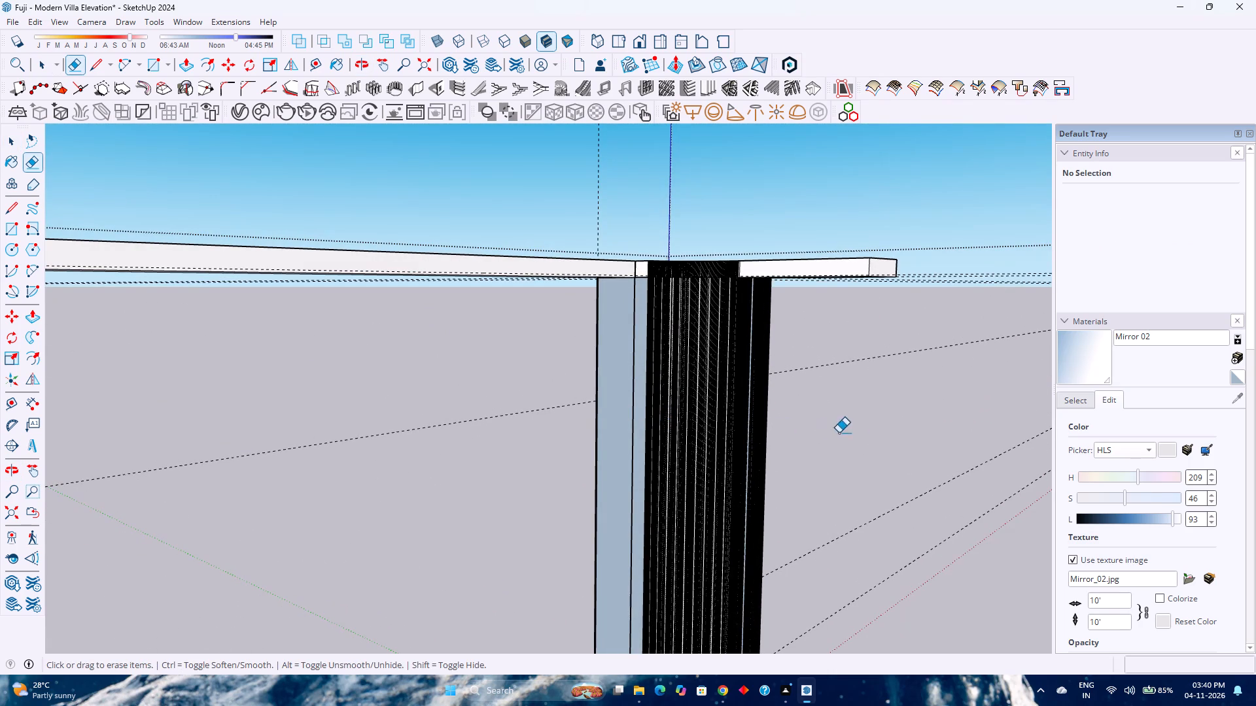
left_click_drag(861, 429, 474, 402)
left_click_drag(498, 411, 790, 436)
left_click_drag(812, 436, 485, 399)
left_click_drag(483, 399, 809, 427)
left_click_drag(811, 425, 465, 401)
left_click_drag(463, 402, 594, 421)
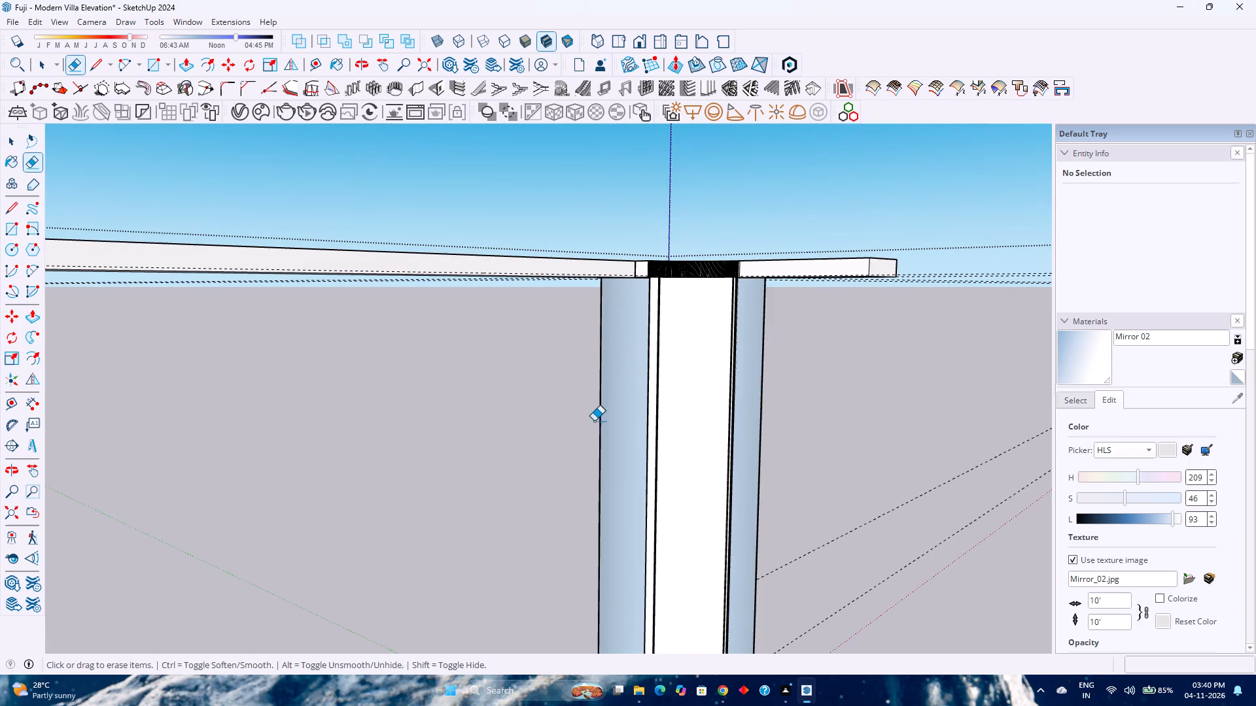
left_click_drag(594, 421, 812, 431)
left_click_drag(818, 429, 468, 411)
left_click_drag(459, 412, 798, 435)
left_click_drag(811, 435, 508, 420)
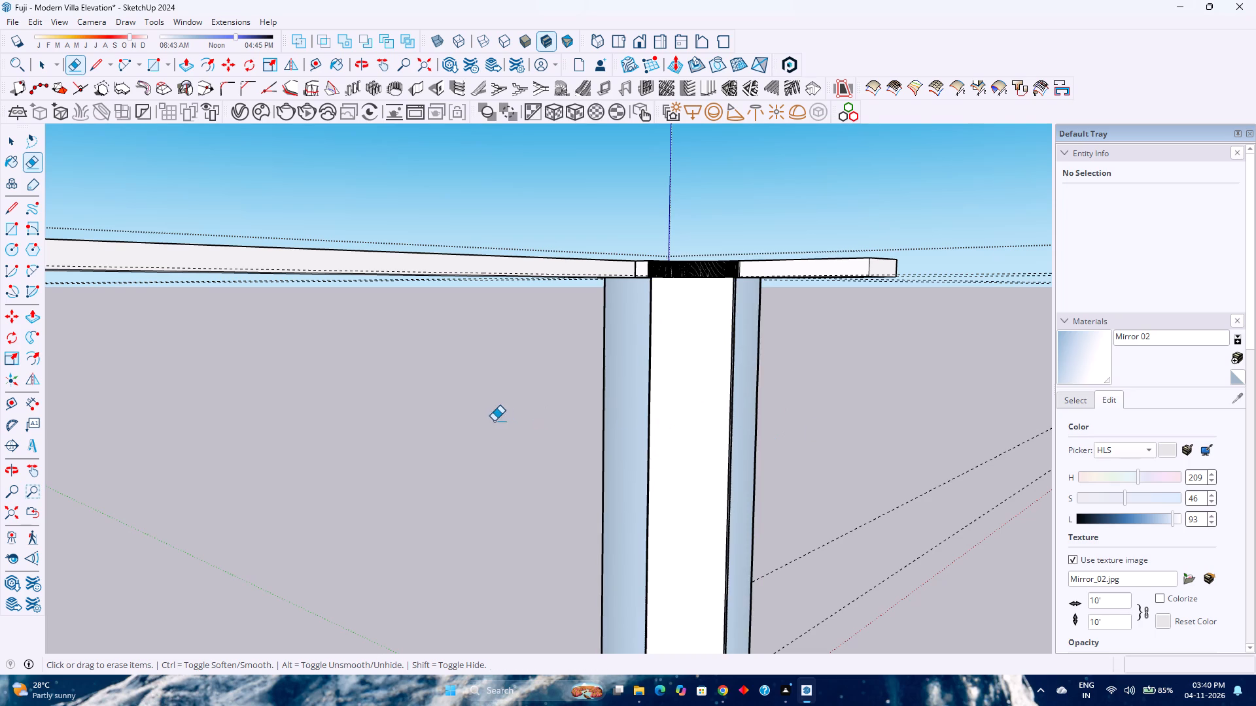
left_click_drag(494, 421, 765, 443)
left_click_drag(790, 443, 507, 428)
left_click_drag(504, 428, 808, 452)
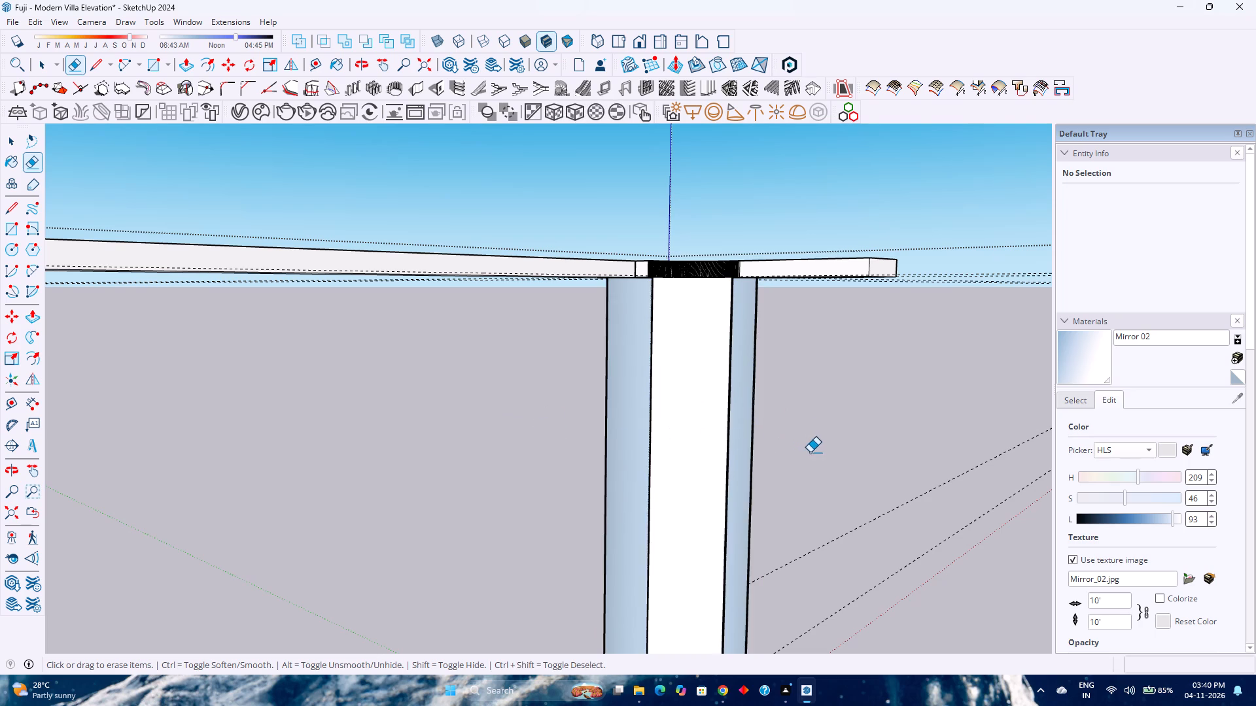
Examine the hollowed curved corner within the whole model, from above and from the inner side down to its base.
middle_click_drag(796, 450, 619, 521)
middle_click(619, 521)
scroll(619, 520, "down", 7)
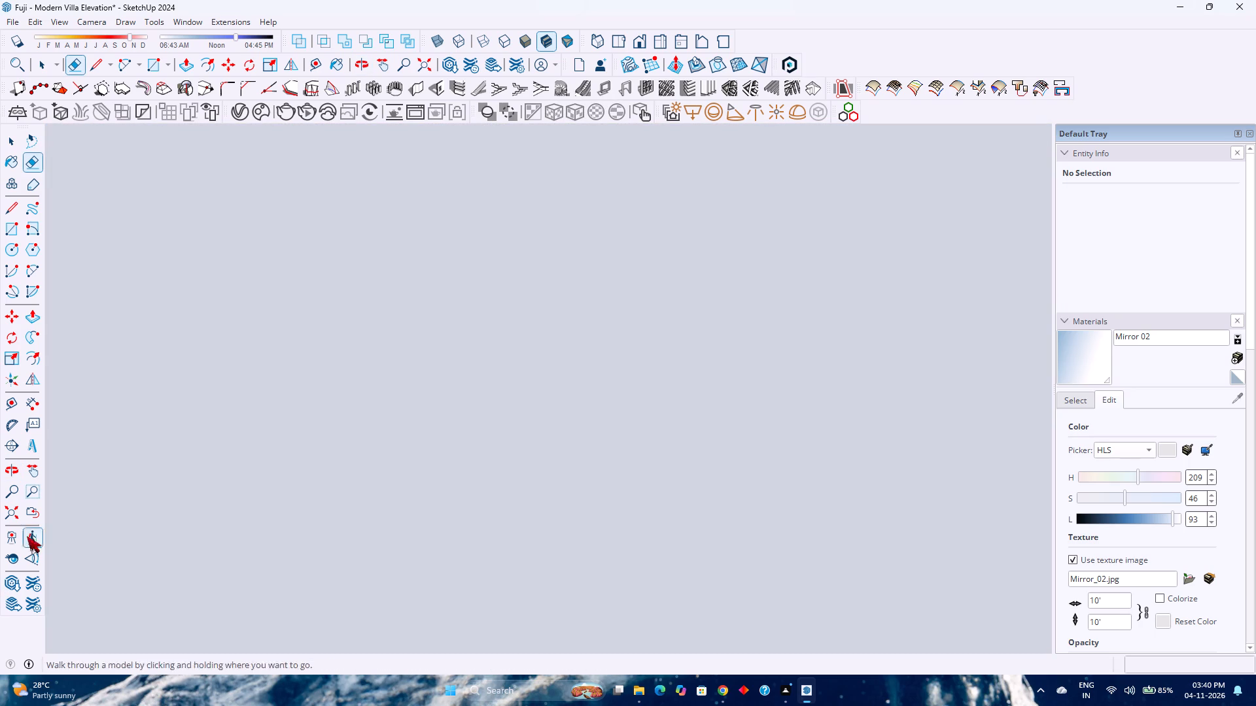
left_click(14, 509)
middle_click_drag(608, 401, 152, 554)
middle_click(152, 554)
middle_click_drag(814, 451, 400, 607, "shift")
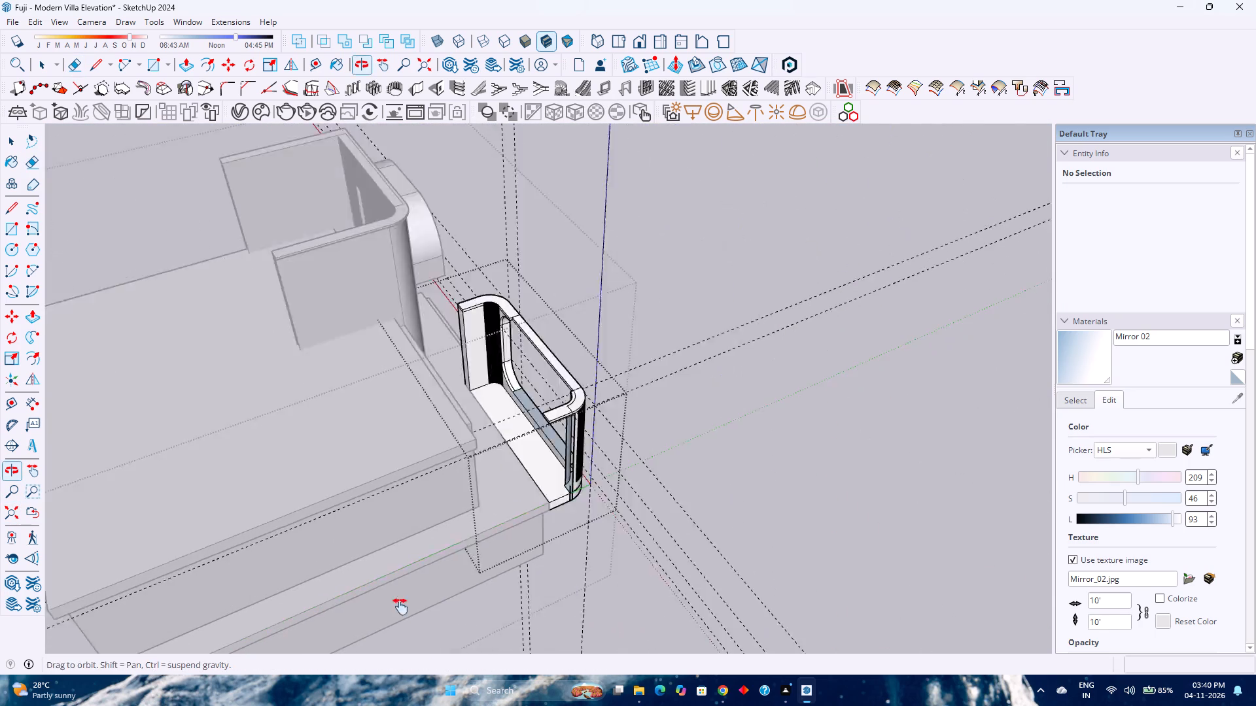
middle_click_drag(400, 607, 317, 649, "shift")
scroll(277, 616, "up", 3)
middle_click_drag(326, 584, 532, 582)
middle_click(532, 582)
scroll(532, 584, "up", 5)
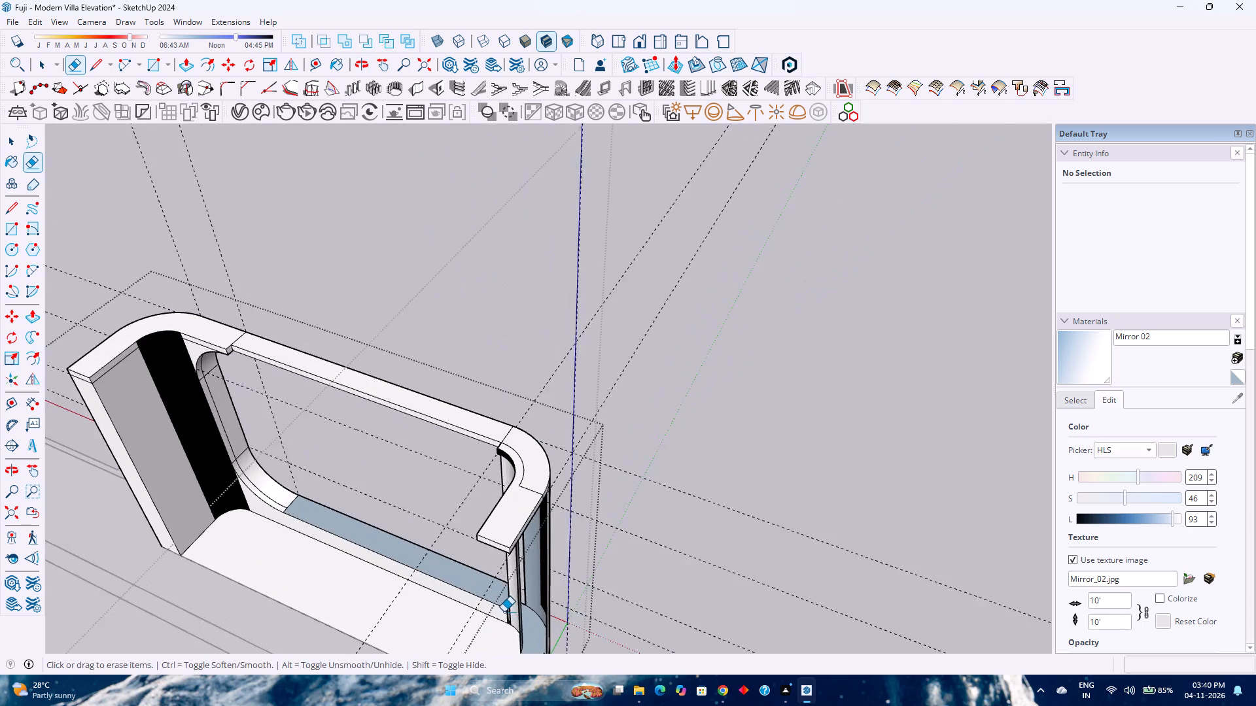
scroll(504, 612, "up", 3)
middle_click_drag(510, 609, 788, 596)
middle_click(790, 596)
middle_click(790, 596)
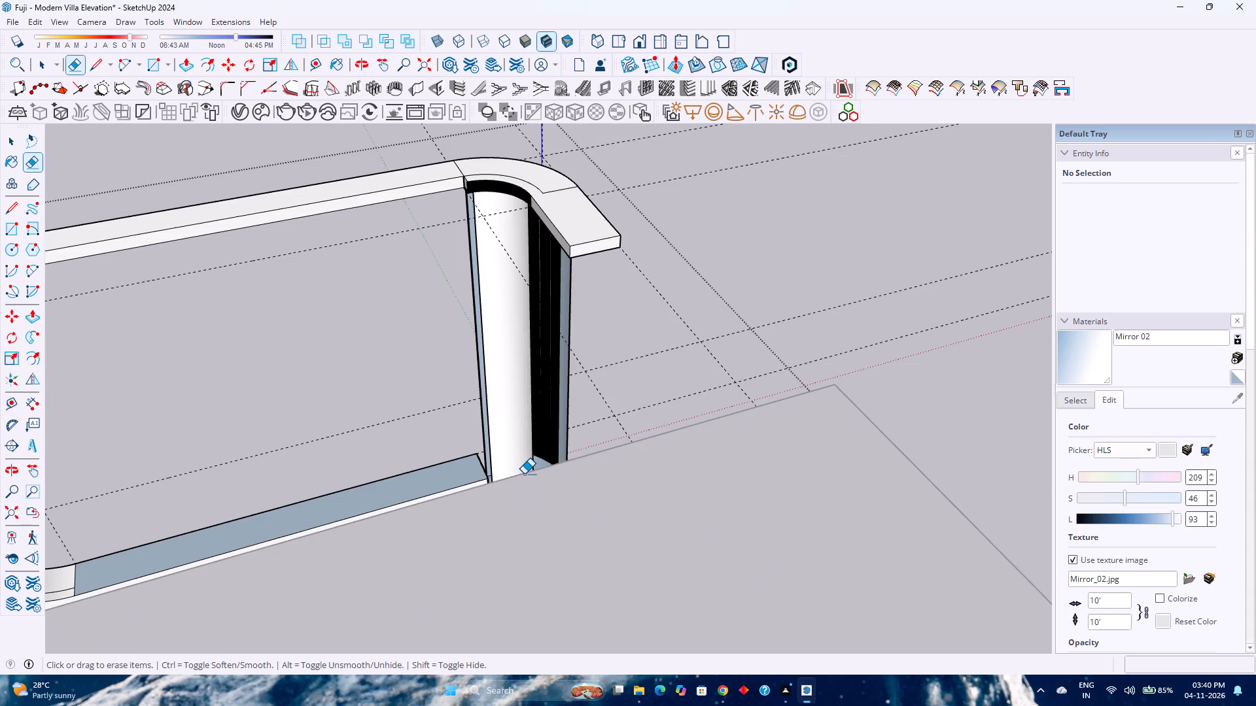
Erase leftover dense vertical edges from the inner side of the curved corner between the sill and the top band.
middle_click_drag(497, 507, 531, 460, "shift")
middle_click_drag(533, 459, 640, 560)
middle_click_drag(427, 350, 474, 383, "shift")
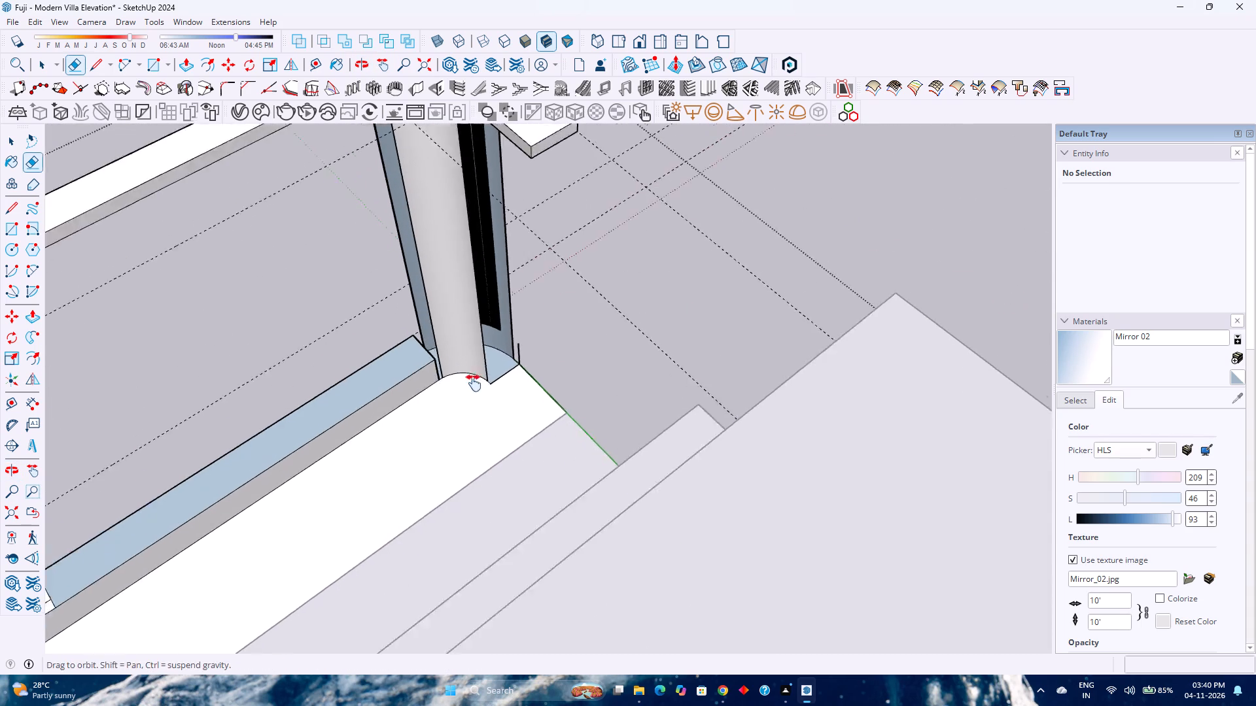
middle_click_drag(474, 383, 504, 448, "shift")
middle_click(504, 448, "shift")
left_click_drag(425, 345, 569, 332)
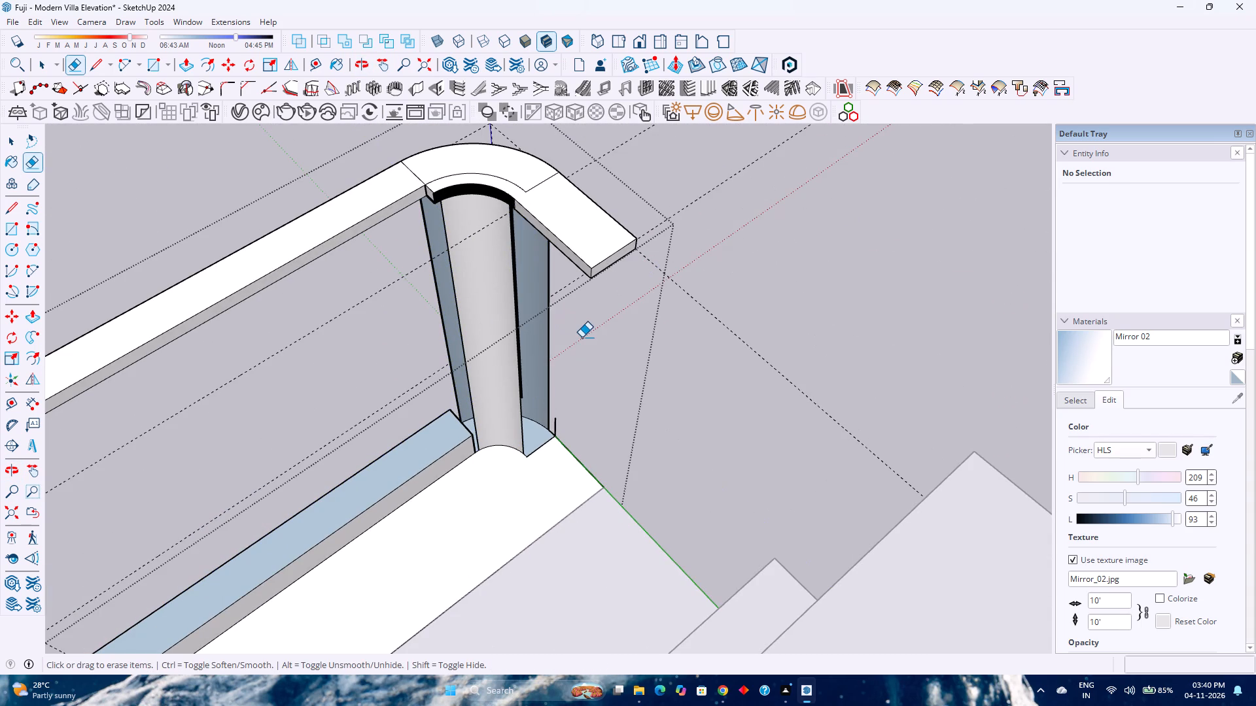
left_click_drag(582, 337, 428, 312)
Erase more leftover vertical edges from the outer side of the curved corner, below the top band.
middle_click_drag(510, 332, 49, 430)
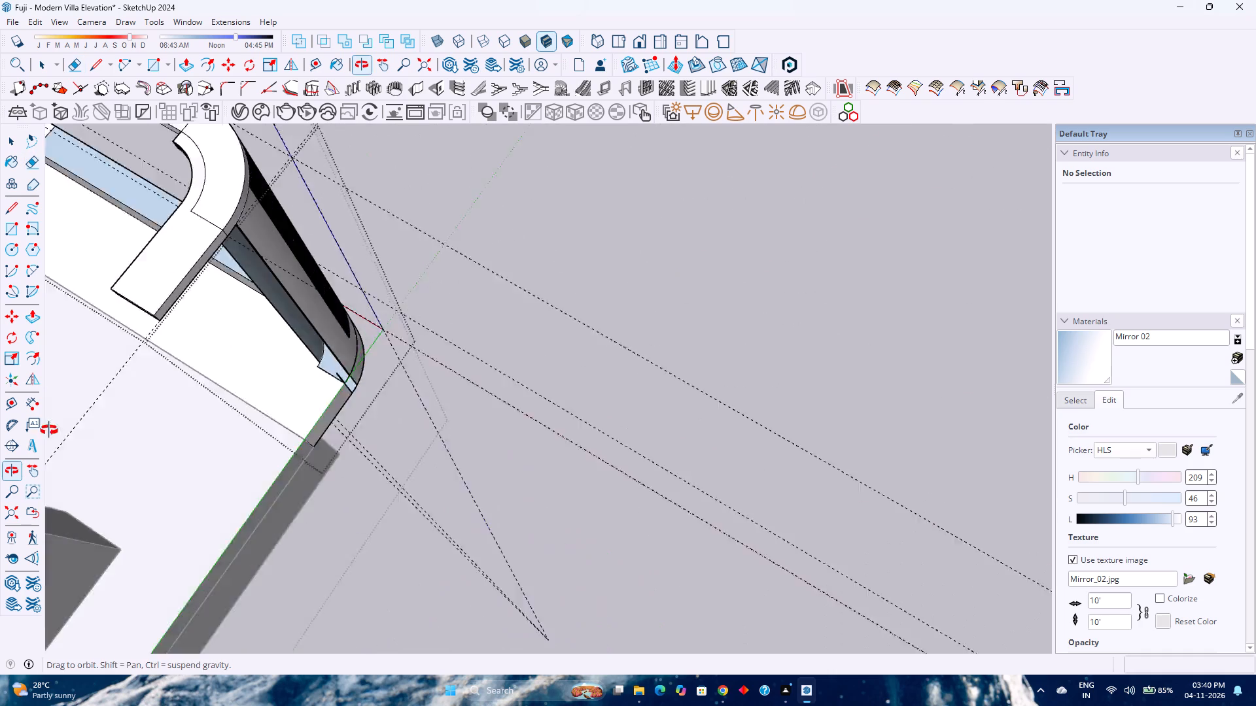
middle_click_drag(49, 430, 0, 437)
middle_click(0, 437)
middle_click_drag(312, 341, 472, 549, "shift")
middle_click_drag(463, 551, 489, 367)
middle_click(489, 365)
left_click_drag(496, 425, 501, 410)
scroll(497, 426, "up", 3)
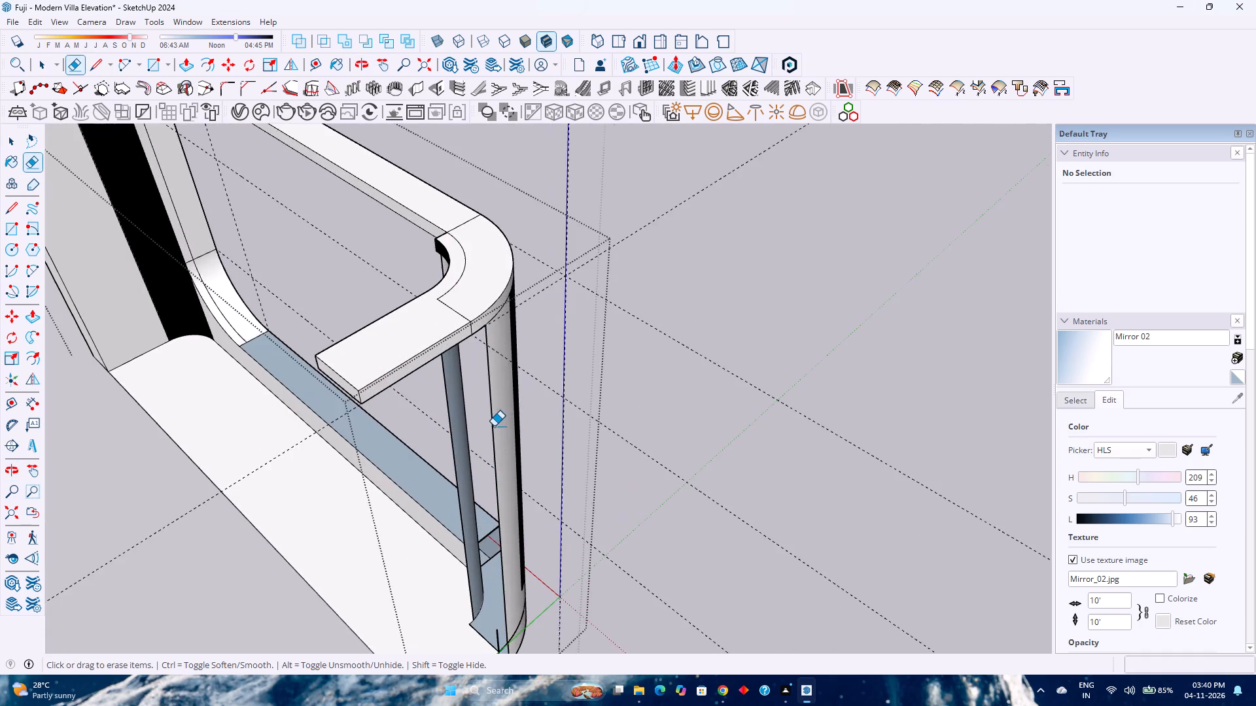
middle_click(494, 426)
middle_click(494, 426)
middle_click_drag(494, 426, 481, 393)
middle_click(481, 390)
scroll(505, 382, "up", 1)
left_click_drag(482, 381, 519, 373)
left_click_drag(516, 372, 498, 363)
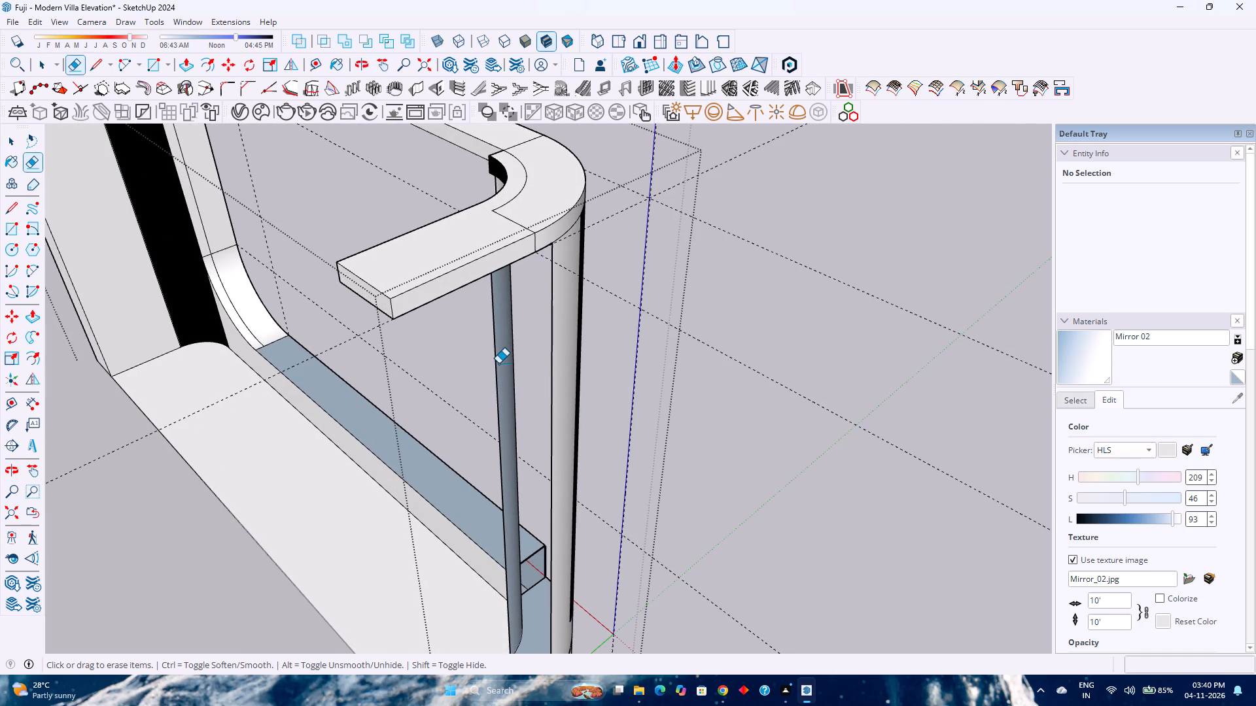
Delete the inner curved surface and the narrow outer faces of the corner column between the sill and the top band.
key("space")
left_click(499, 360)
key("Delete")
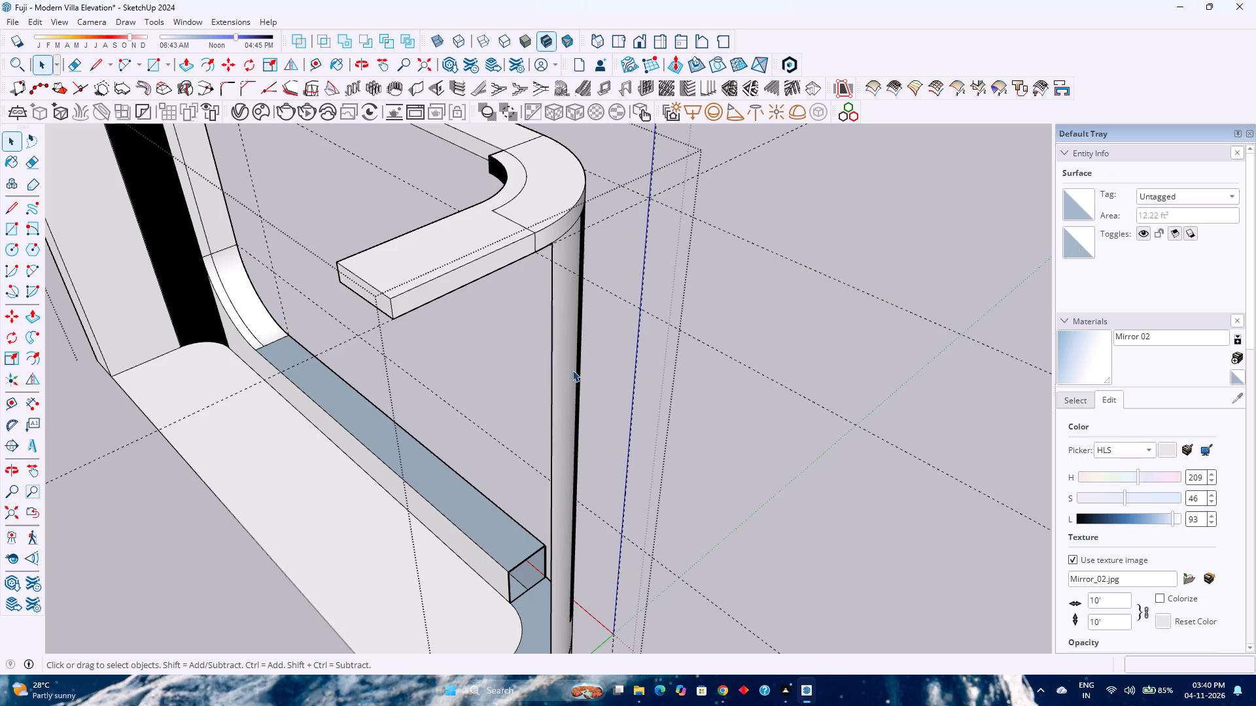
left_click(568, 378)
key("Delete")
scroll(565, 395, "up", 1)
middle_click_drag(565, 395, 534, 392)
left_click(561, 380)
key("Delete")
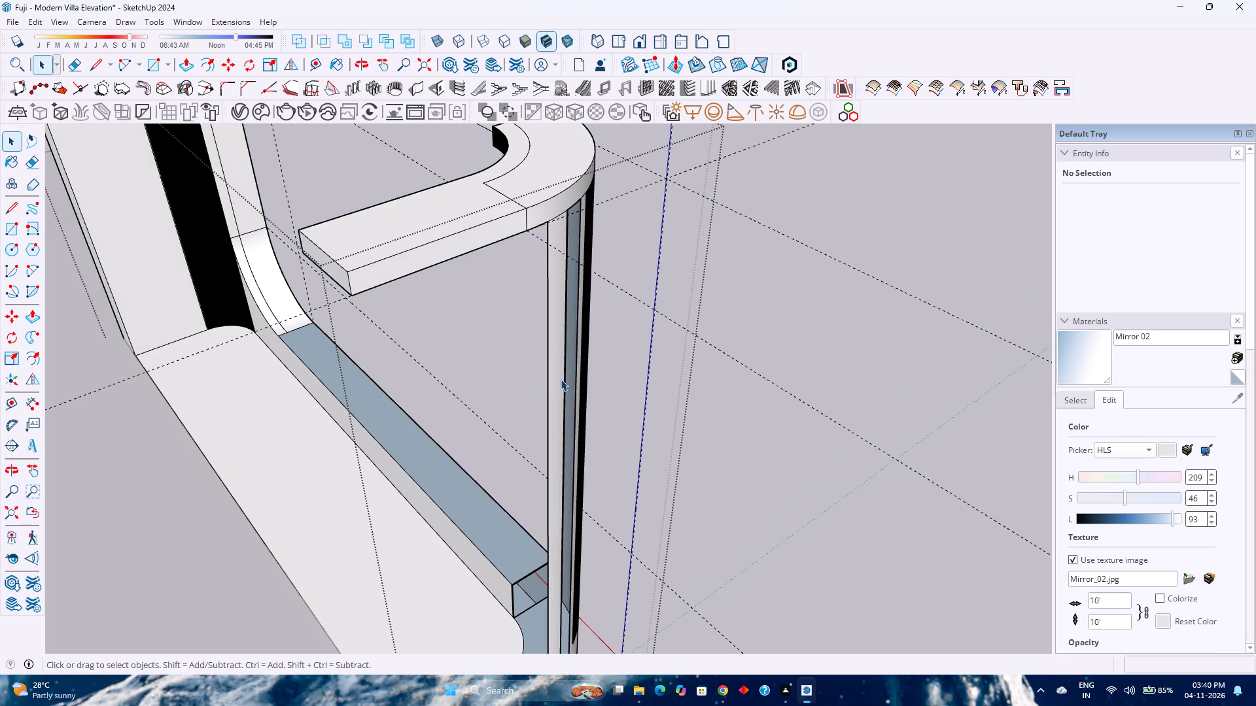
left_click(558, 379)
key("Delete")
Delete the remaining curved surface and vertical edges of the corner column beneath the top band.
middle_click_drag(545, 388, 580, 365)
middle_click(581, 365)
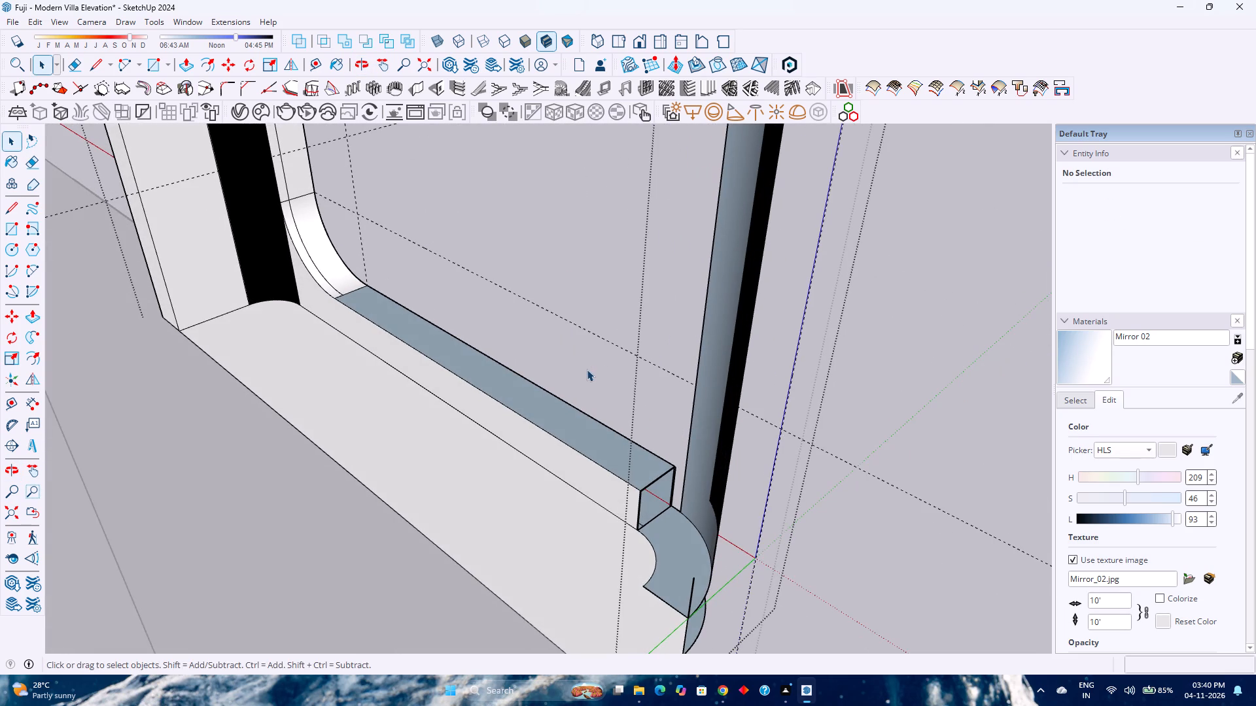
scroll(549, 422, "down", 3)
middle_click_drag(538, 450, 570, 373)
middle_click(570, 373)
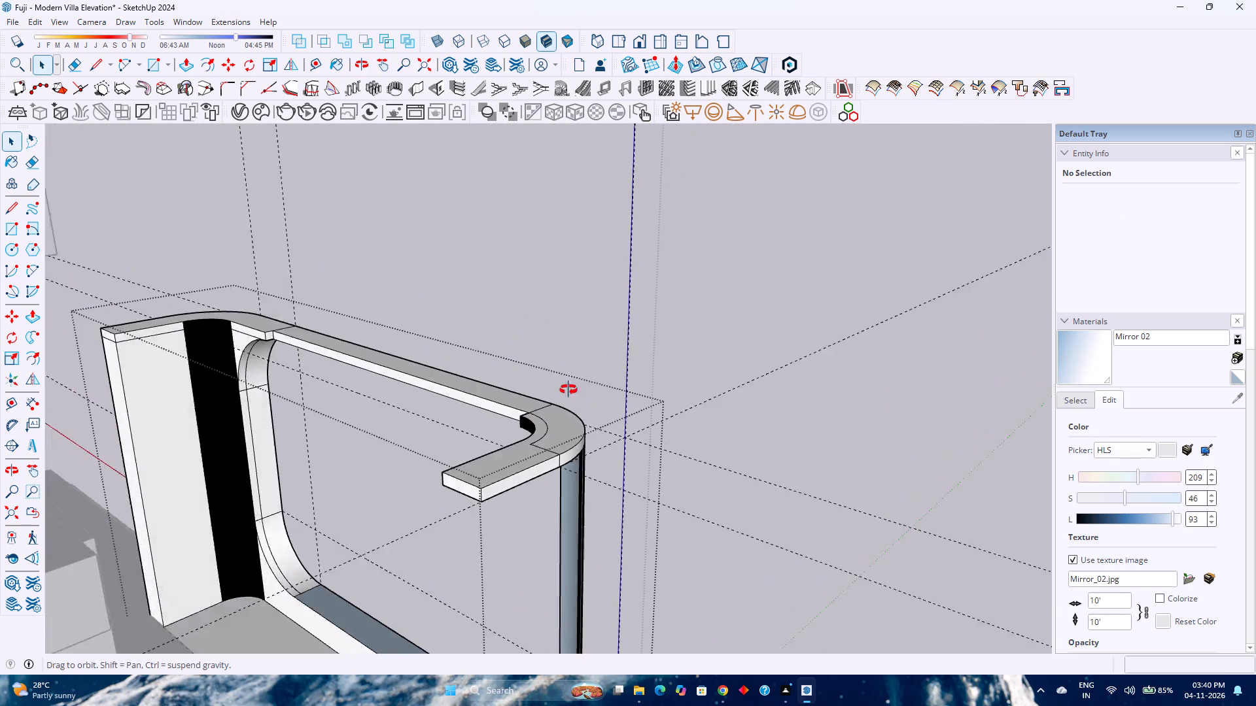
scroll(547, 463, "down", 2)
key("e")
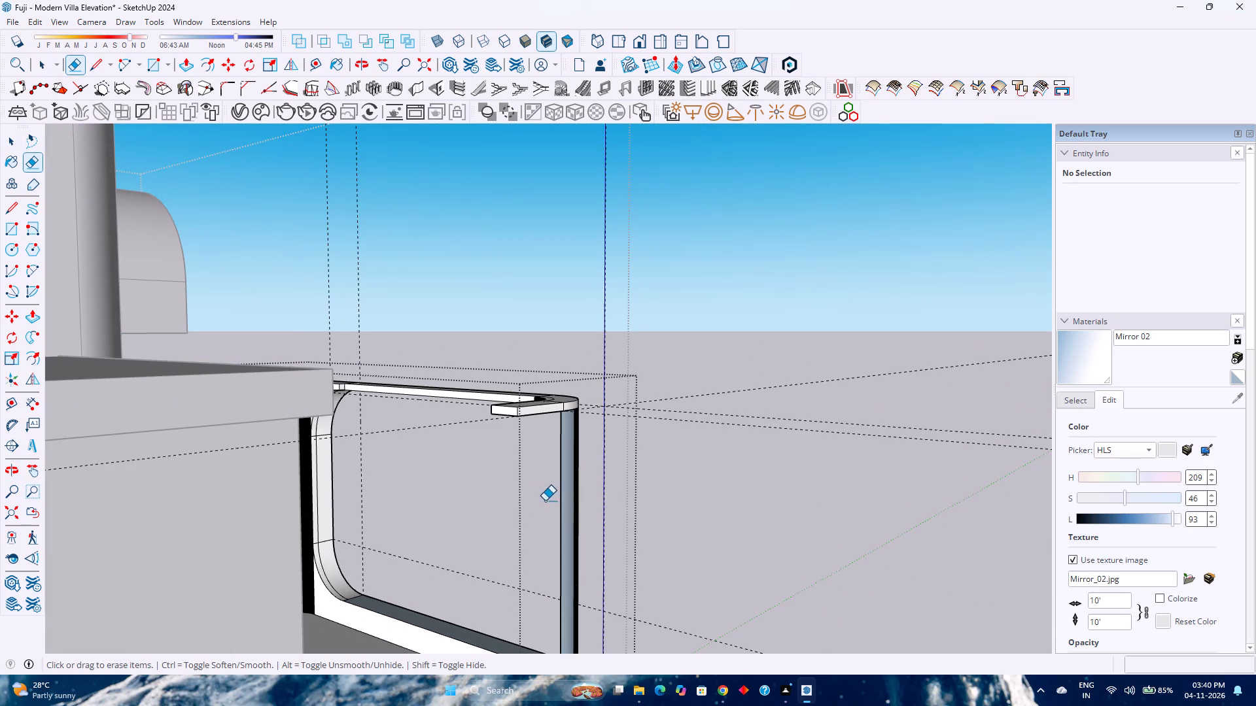
left_click_drag(585, 506, 559, 490)
left_click_drag(566, 492, 579, 496)
triple_click(580, 496)
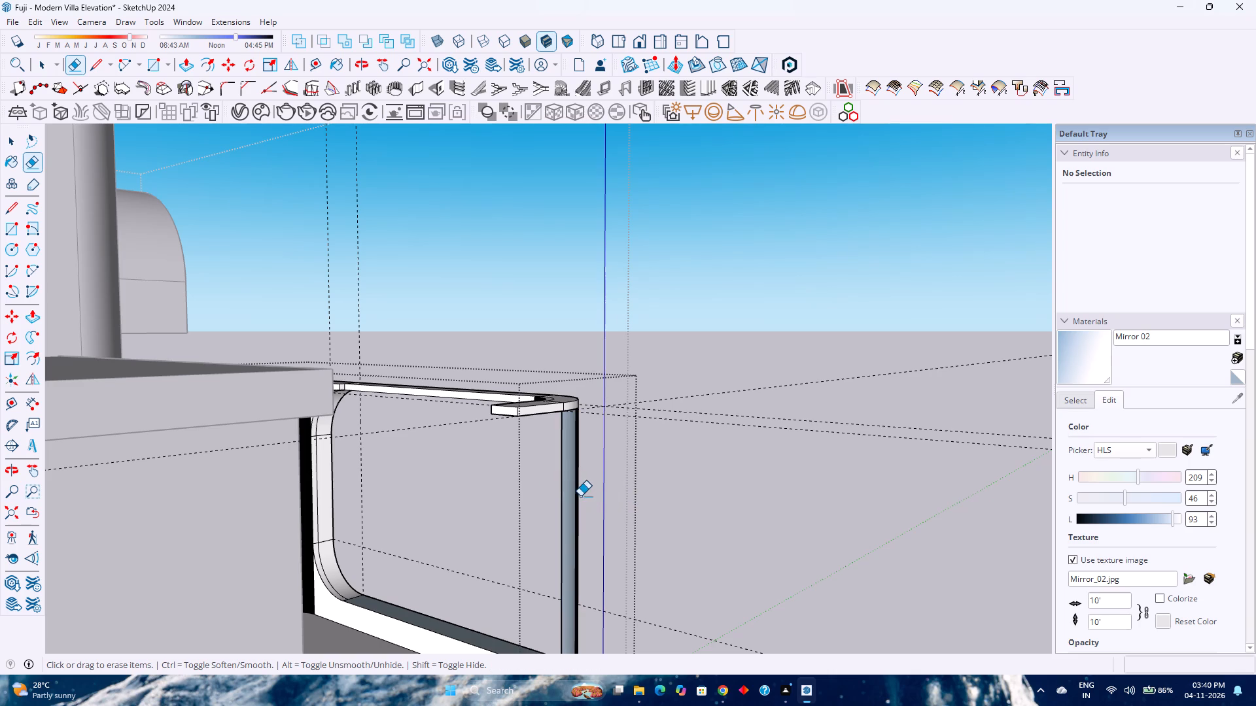
triple_click(575, 490)
left_click(575, 490)
left_click_drag(575, 490, 568, 486)
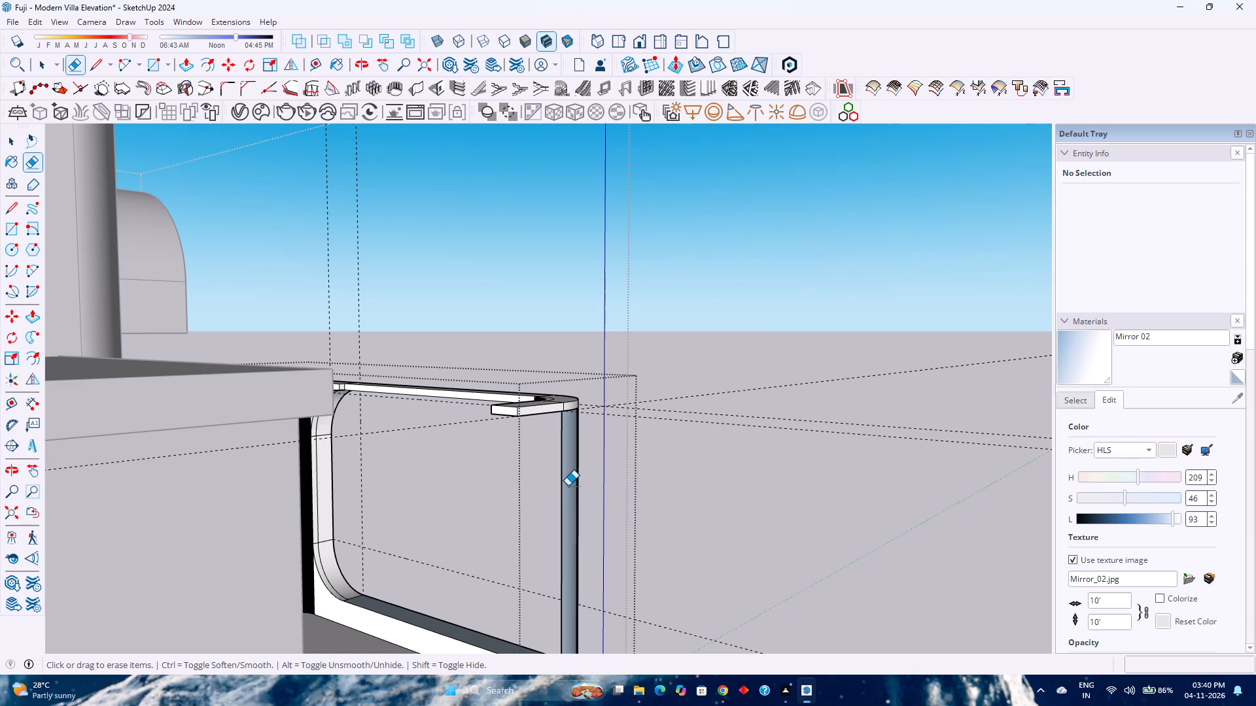
left_click_drag(568, 486, 565, 486)
left_click_drag(561, 483, 588, 486)
left_click(578, 481)
key("space")
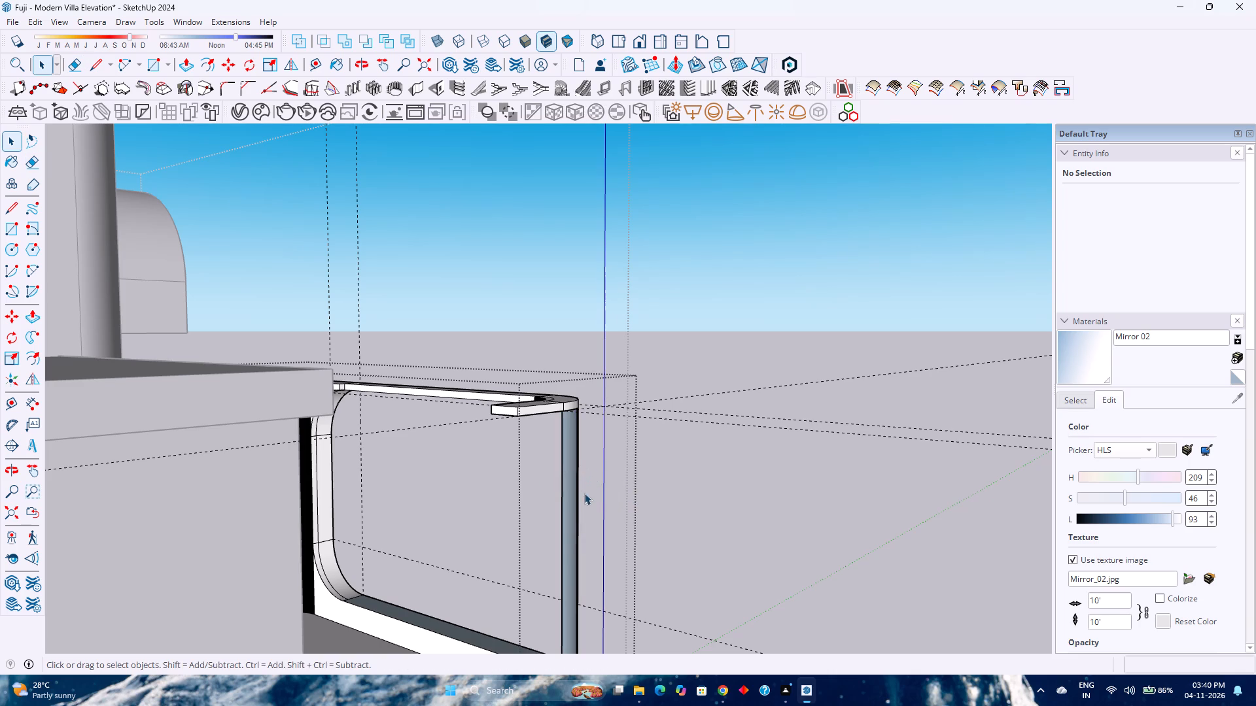
left_click_drag(584, 493, 535, 476)
key("Delete")
Push/Pull the underside face of the top band's curved corner level with the adjoining straight band's underside.
middle_click_drag(547, 485, 530, 454)
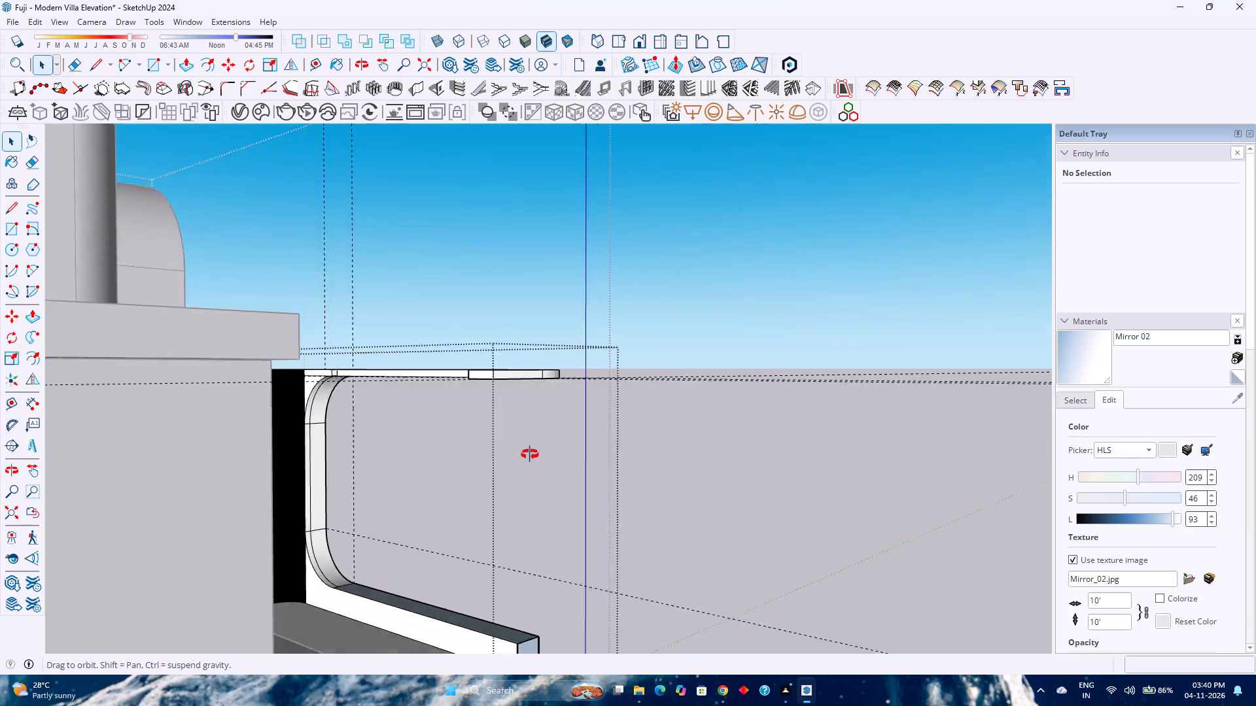
middle_click_drag(530, 454, 524, 423)
middle_click(524, 422)
scroll(521, 266, "up", 15)
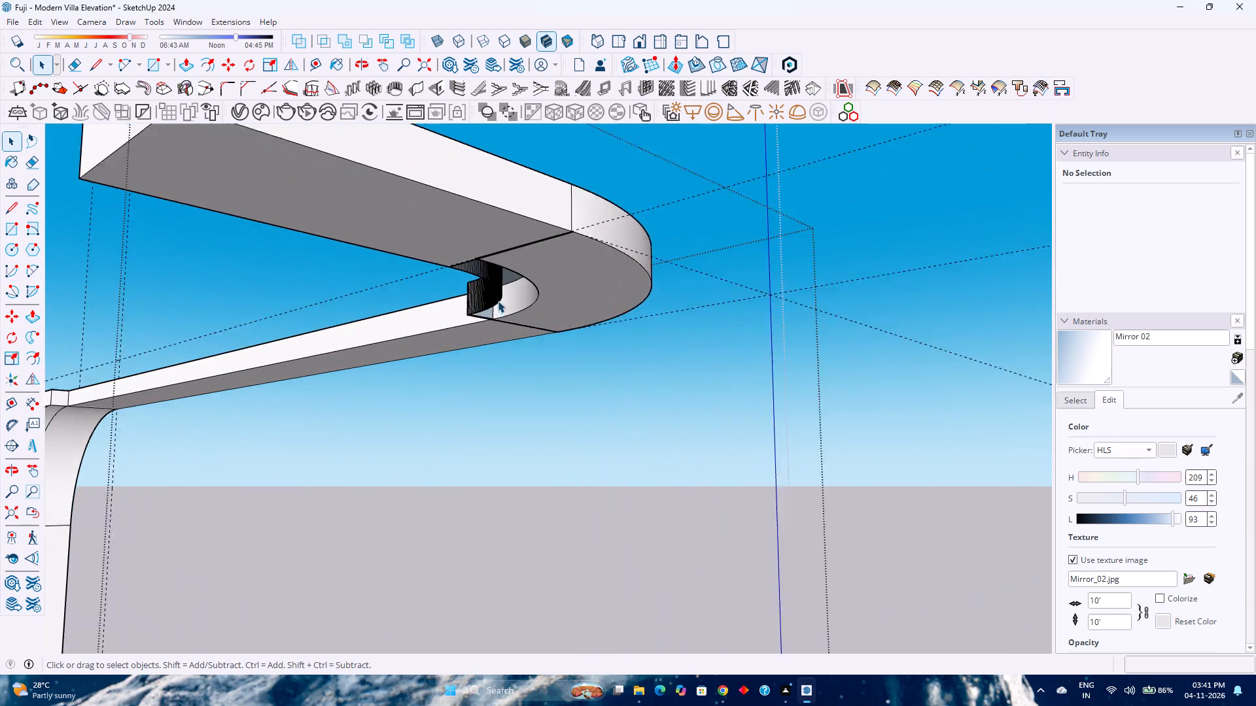
scroll(498, 301, "up", 1)
middle_click_drag(498, 301, 438, 248)
middle_click(438, 248)
scroll(481, 299, "up", 3)
middle_click_drag(481, 299, 630, 277)
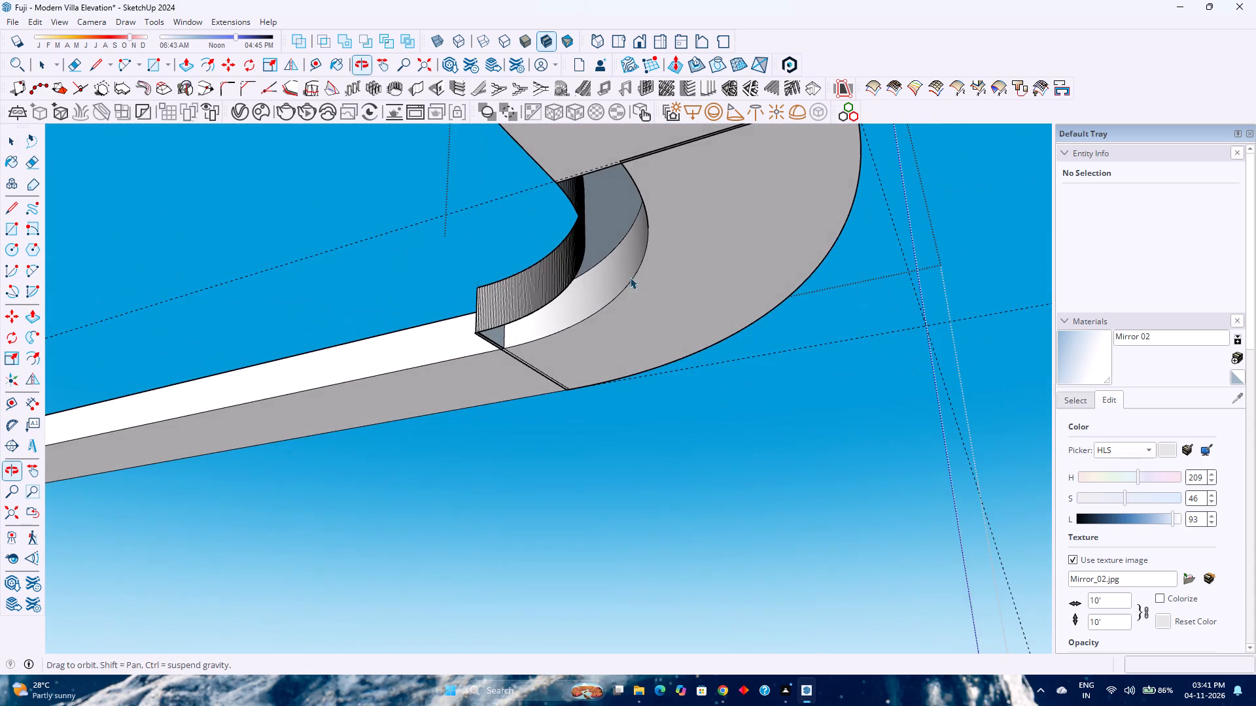
middle_click_drag(630, 277, 631, 277)
scroll(527, 370, "up", 5)
middle_click_drag(519, 359, 442, 440, "shift")
middle_click_drag(423, 452, 469, 431)
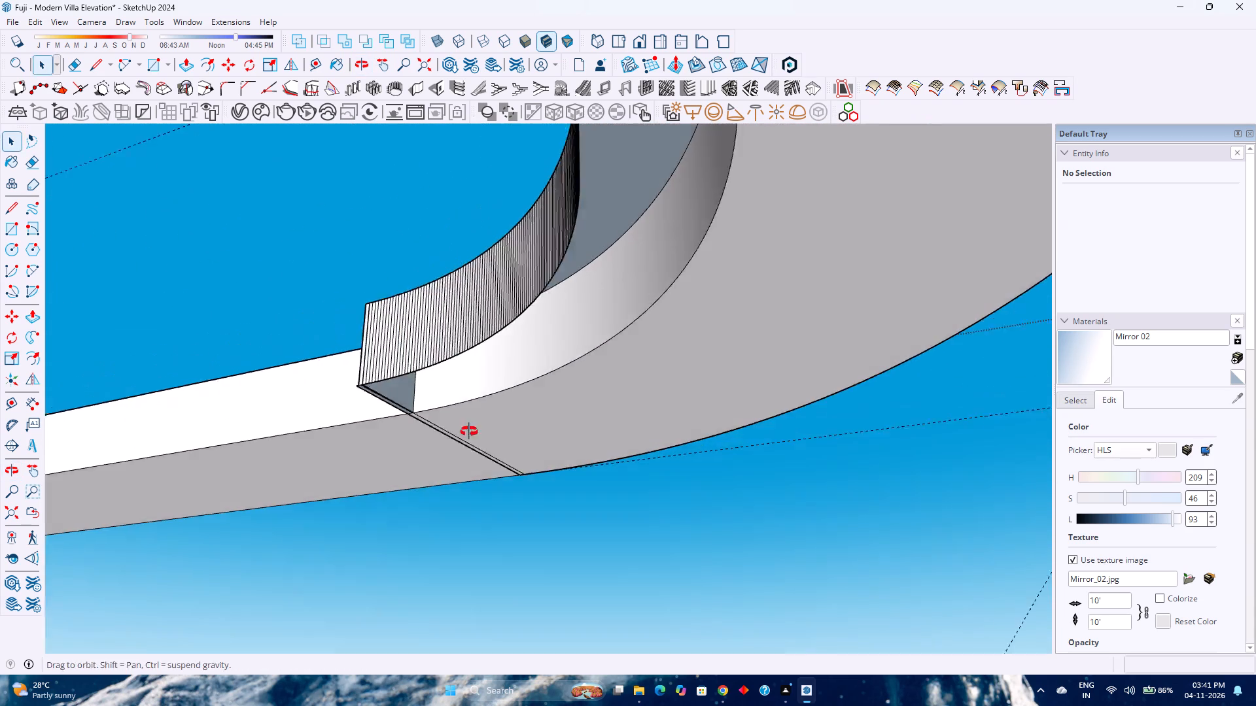
middle_click_drag(469, 431, 570, 425)
middle_click(570, 425)
scroll(596, 416, "down", 3)
middle_click_drag(606, 409, 370, 474, "shift")
middle_click(366, 476, "shift")
scroll(525, 324, "up", 3)
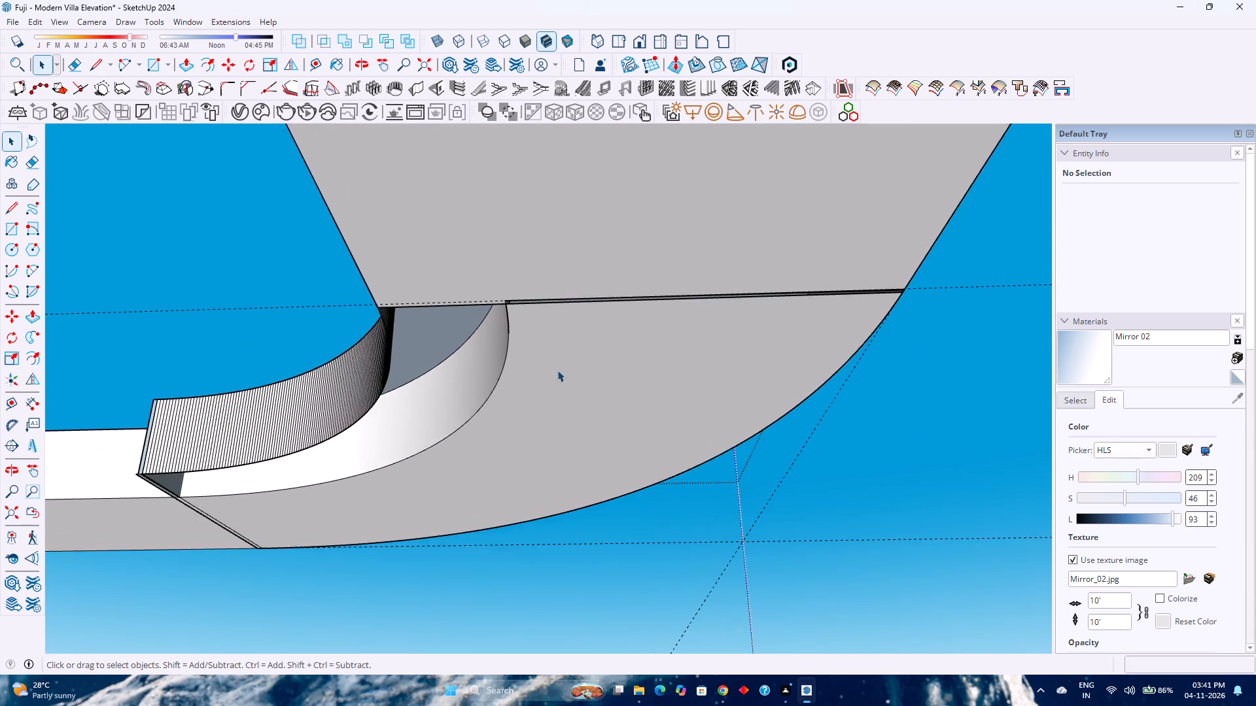
scroll(557, 370, "up", 2)
scroll(559, 371, "down", 9)
key("p")
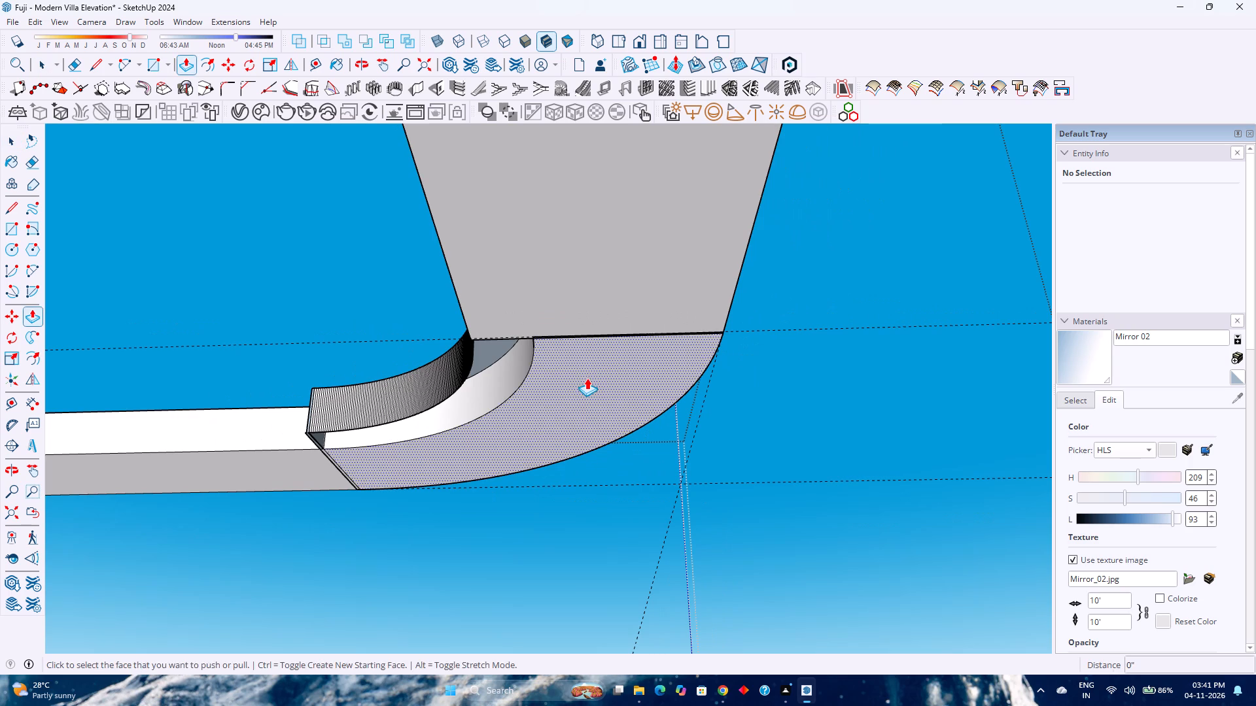
left_click(587, 378)
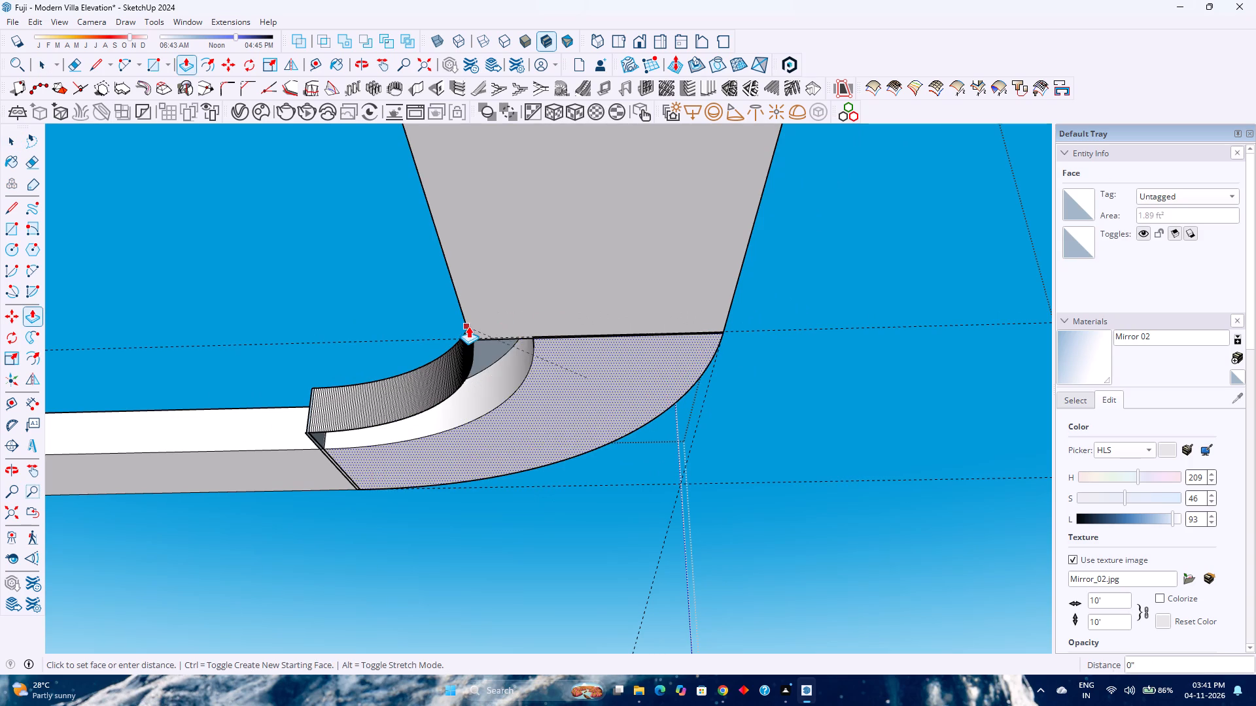
left_click(468, 326)
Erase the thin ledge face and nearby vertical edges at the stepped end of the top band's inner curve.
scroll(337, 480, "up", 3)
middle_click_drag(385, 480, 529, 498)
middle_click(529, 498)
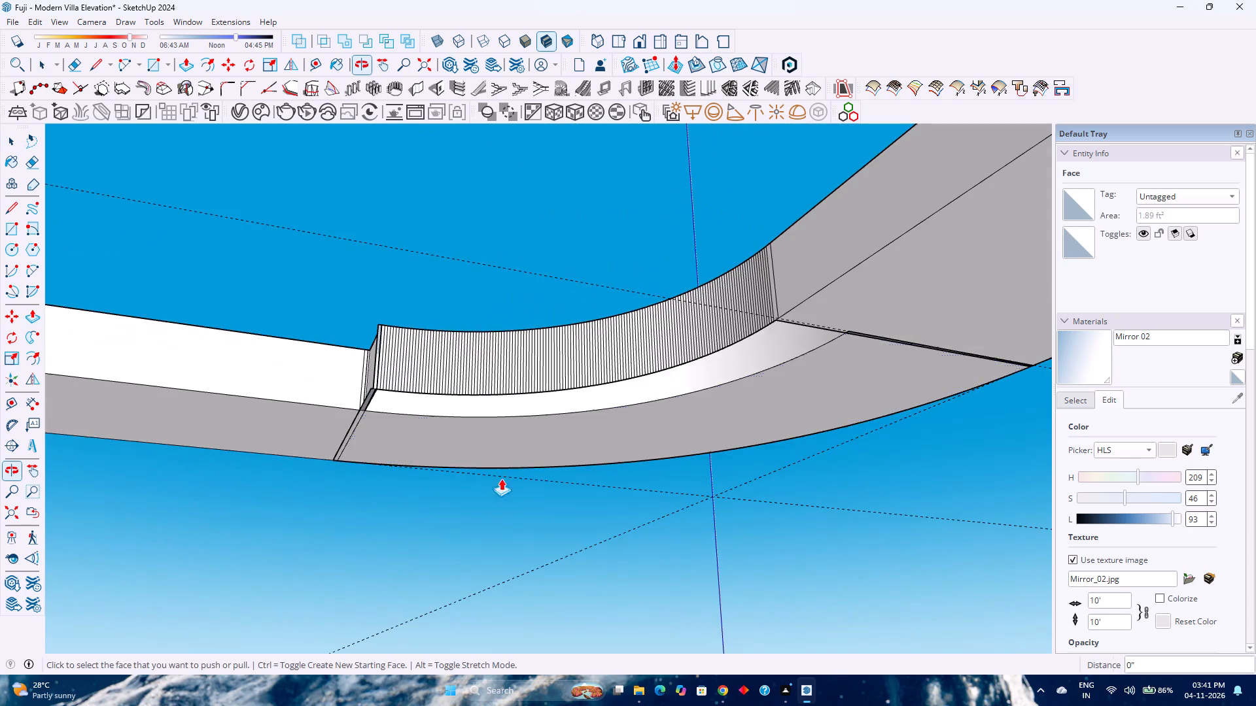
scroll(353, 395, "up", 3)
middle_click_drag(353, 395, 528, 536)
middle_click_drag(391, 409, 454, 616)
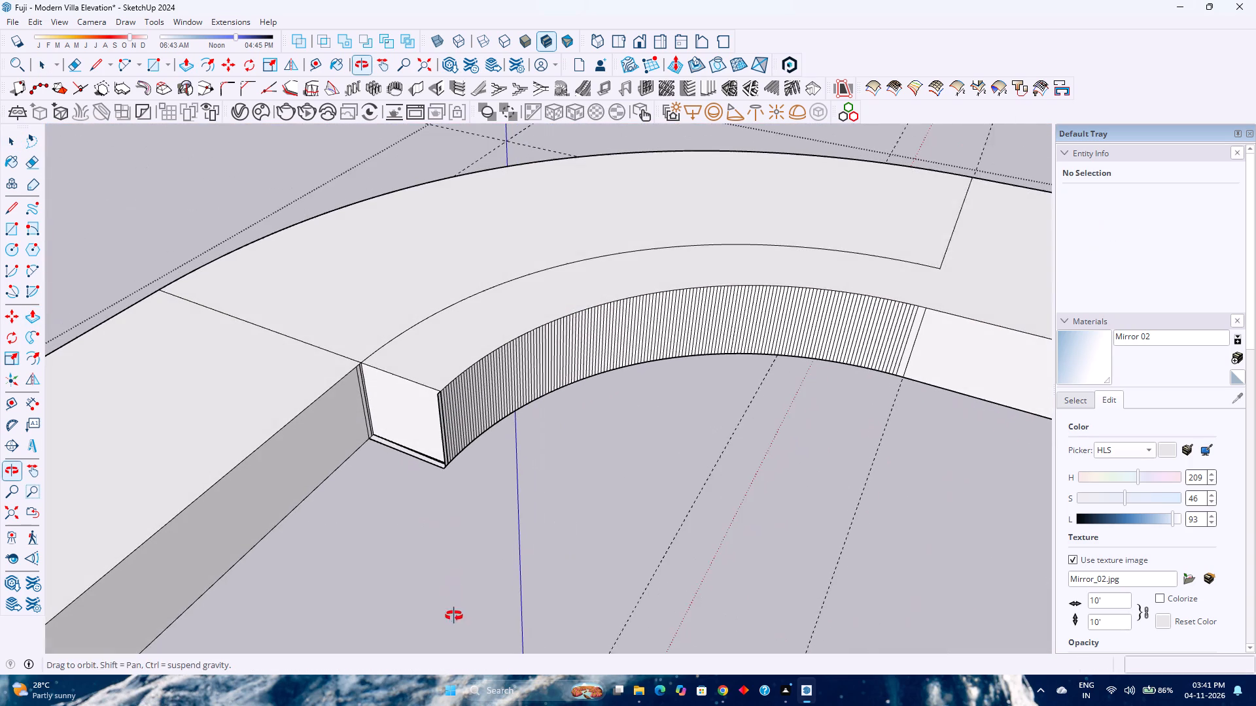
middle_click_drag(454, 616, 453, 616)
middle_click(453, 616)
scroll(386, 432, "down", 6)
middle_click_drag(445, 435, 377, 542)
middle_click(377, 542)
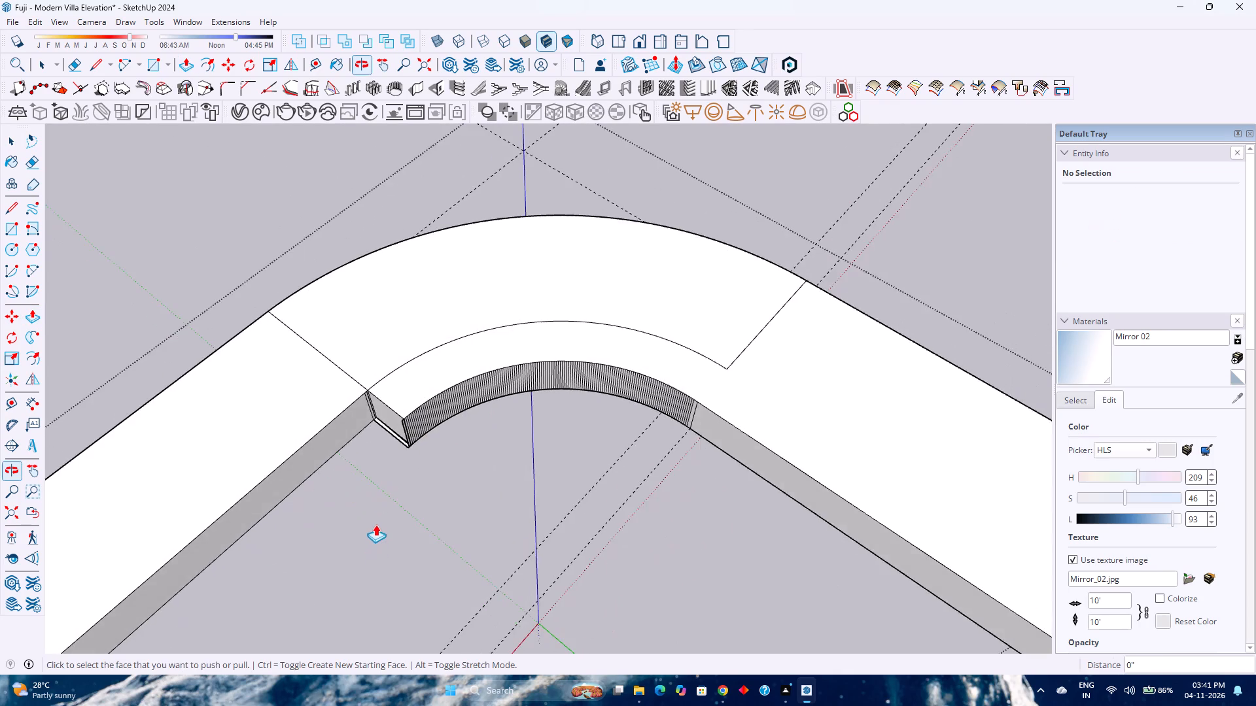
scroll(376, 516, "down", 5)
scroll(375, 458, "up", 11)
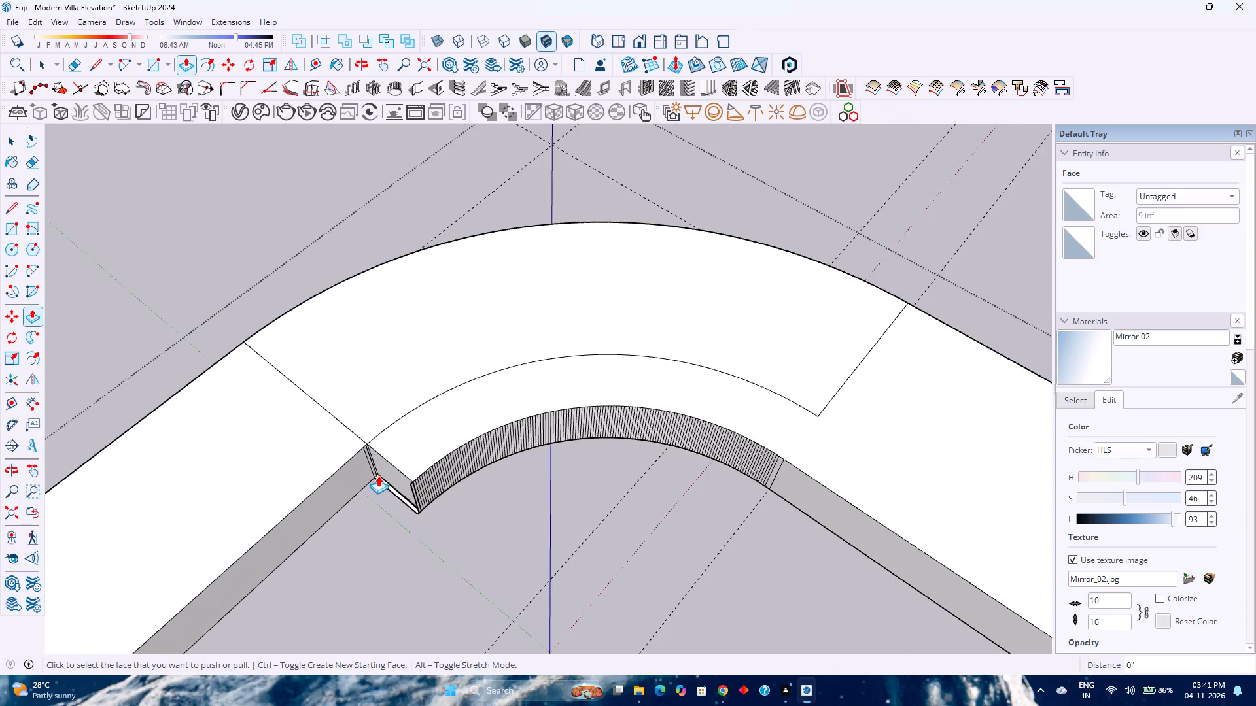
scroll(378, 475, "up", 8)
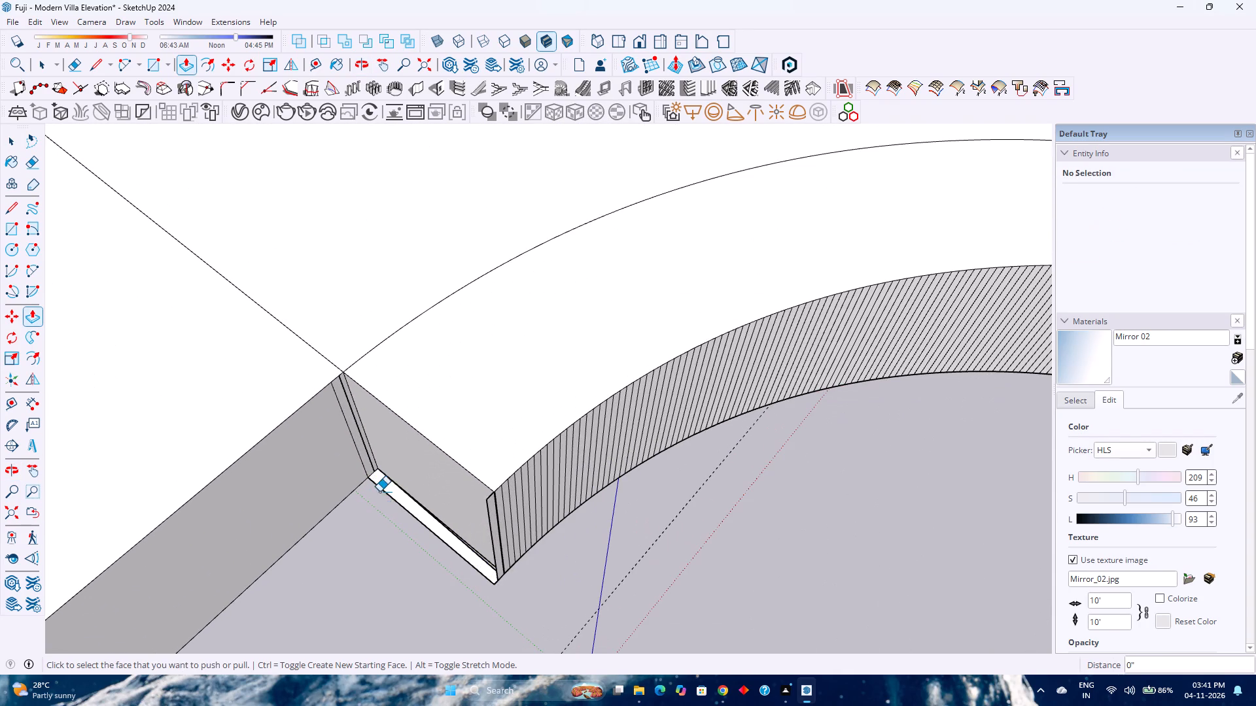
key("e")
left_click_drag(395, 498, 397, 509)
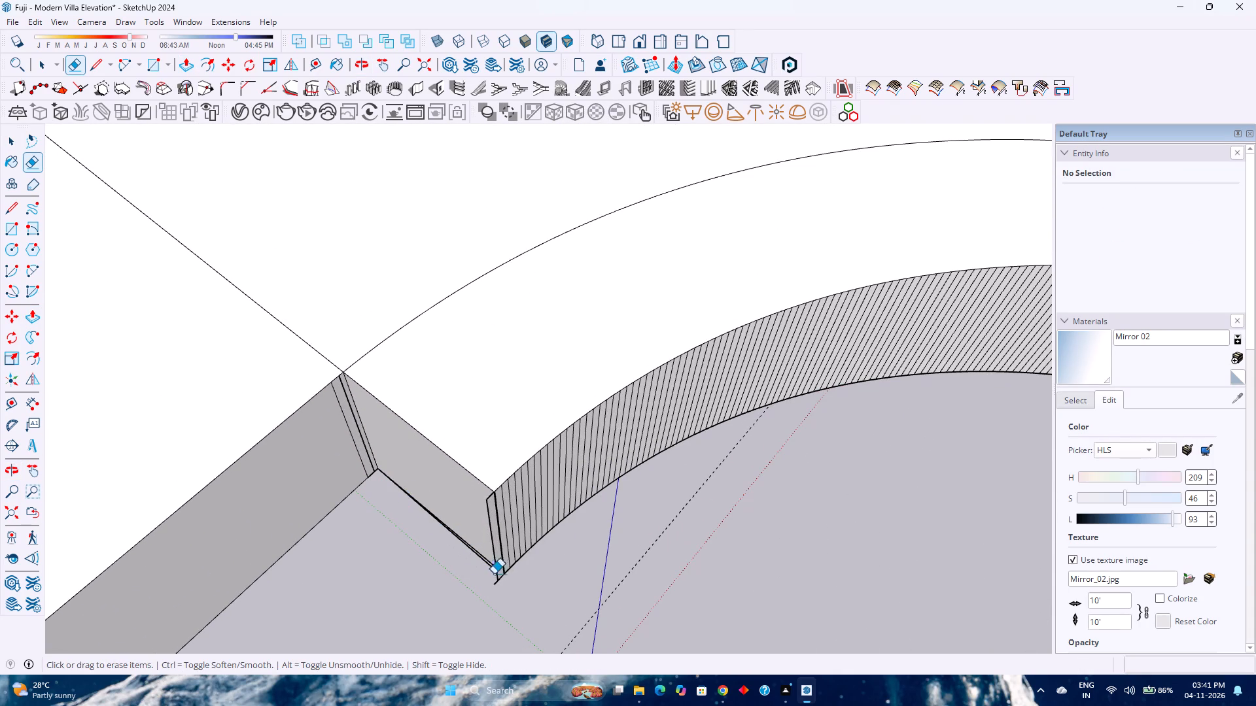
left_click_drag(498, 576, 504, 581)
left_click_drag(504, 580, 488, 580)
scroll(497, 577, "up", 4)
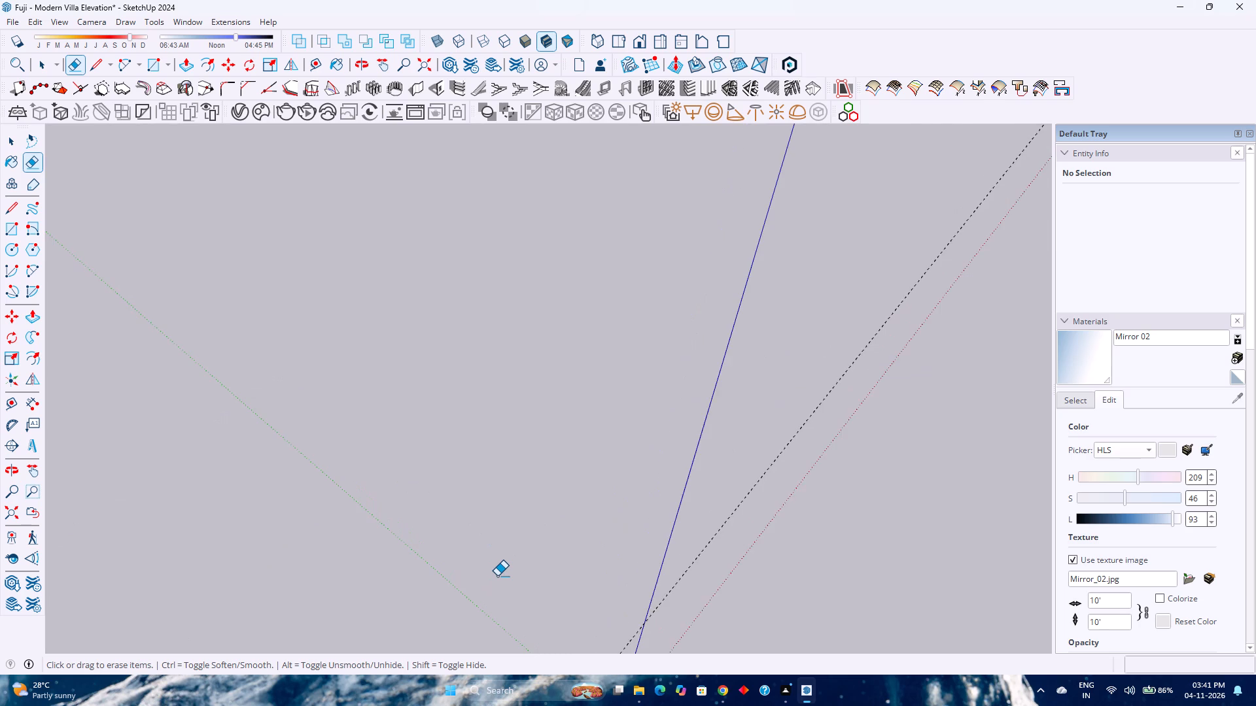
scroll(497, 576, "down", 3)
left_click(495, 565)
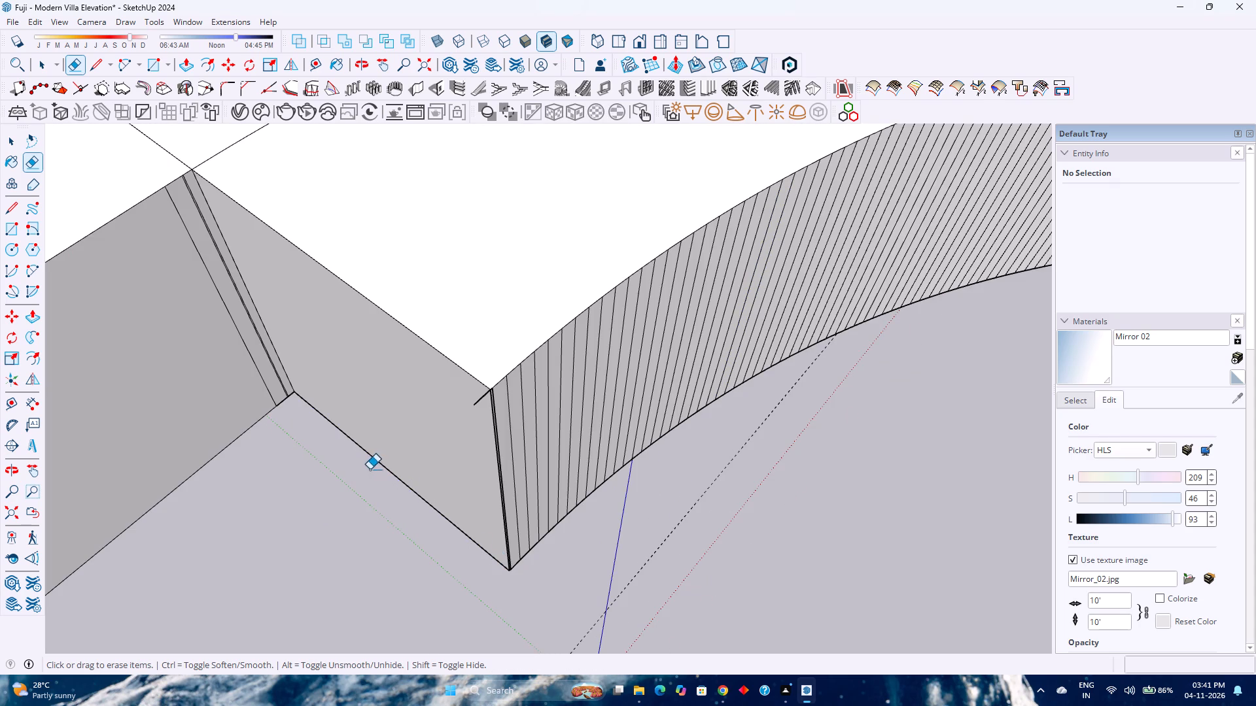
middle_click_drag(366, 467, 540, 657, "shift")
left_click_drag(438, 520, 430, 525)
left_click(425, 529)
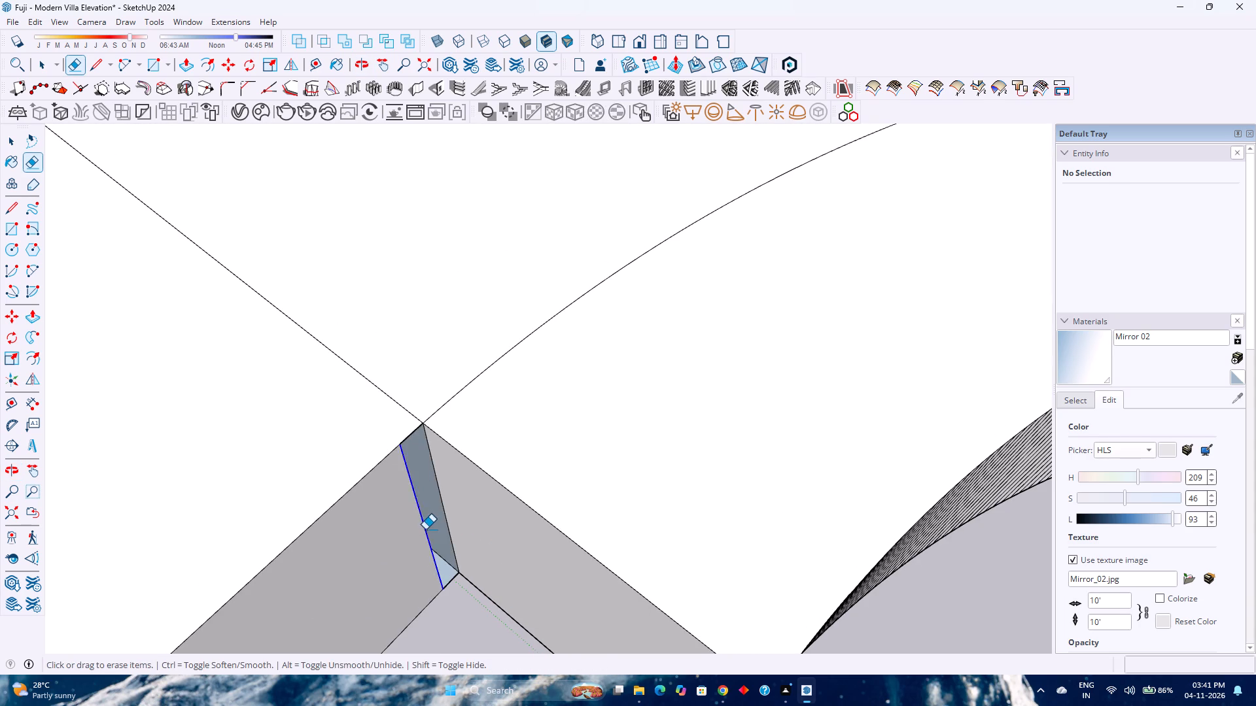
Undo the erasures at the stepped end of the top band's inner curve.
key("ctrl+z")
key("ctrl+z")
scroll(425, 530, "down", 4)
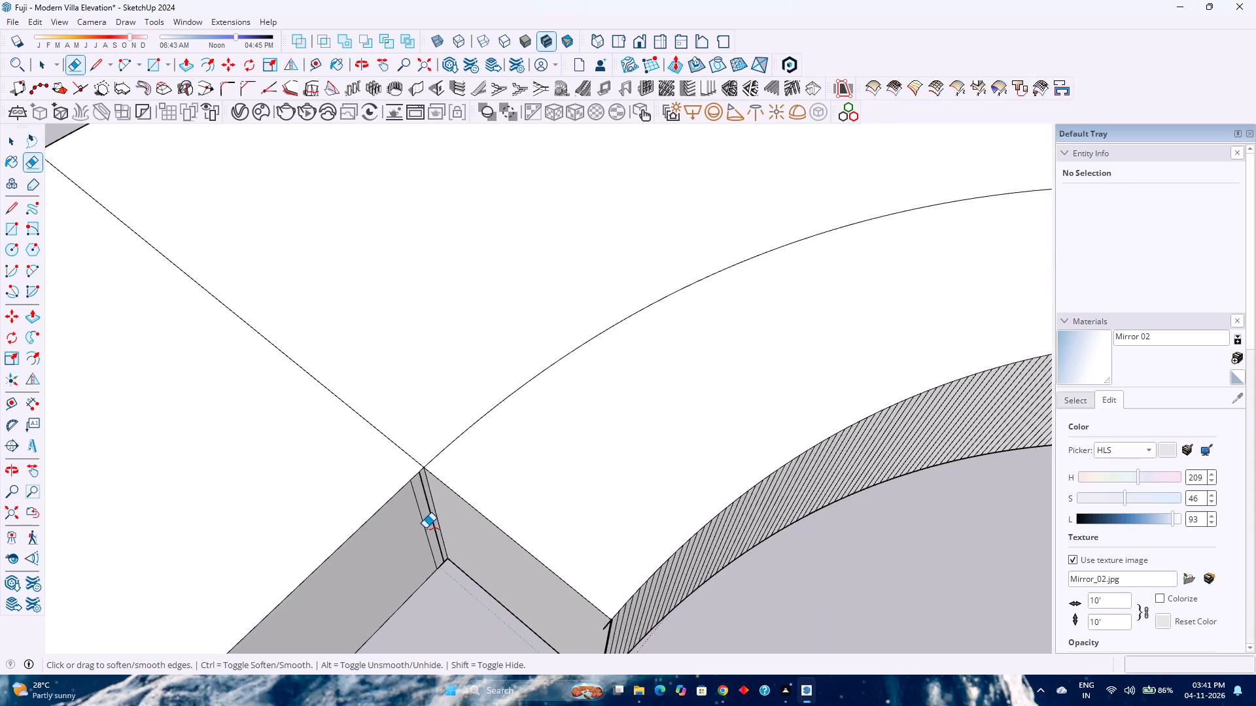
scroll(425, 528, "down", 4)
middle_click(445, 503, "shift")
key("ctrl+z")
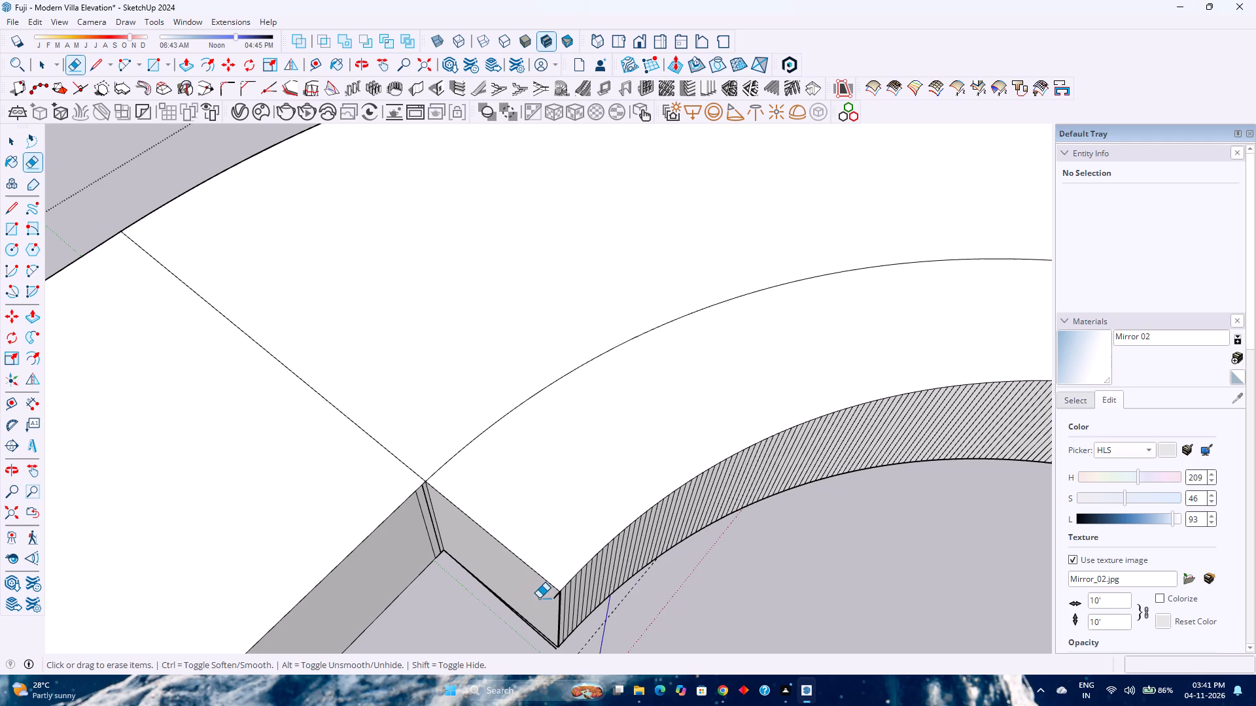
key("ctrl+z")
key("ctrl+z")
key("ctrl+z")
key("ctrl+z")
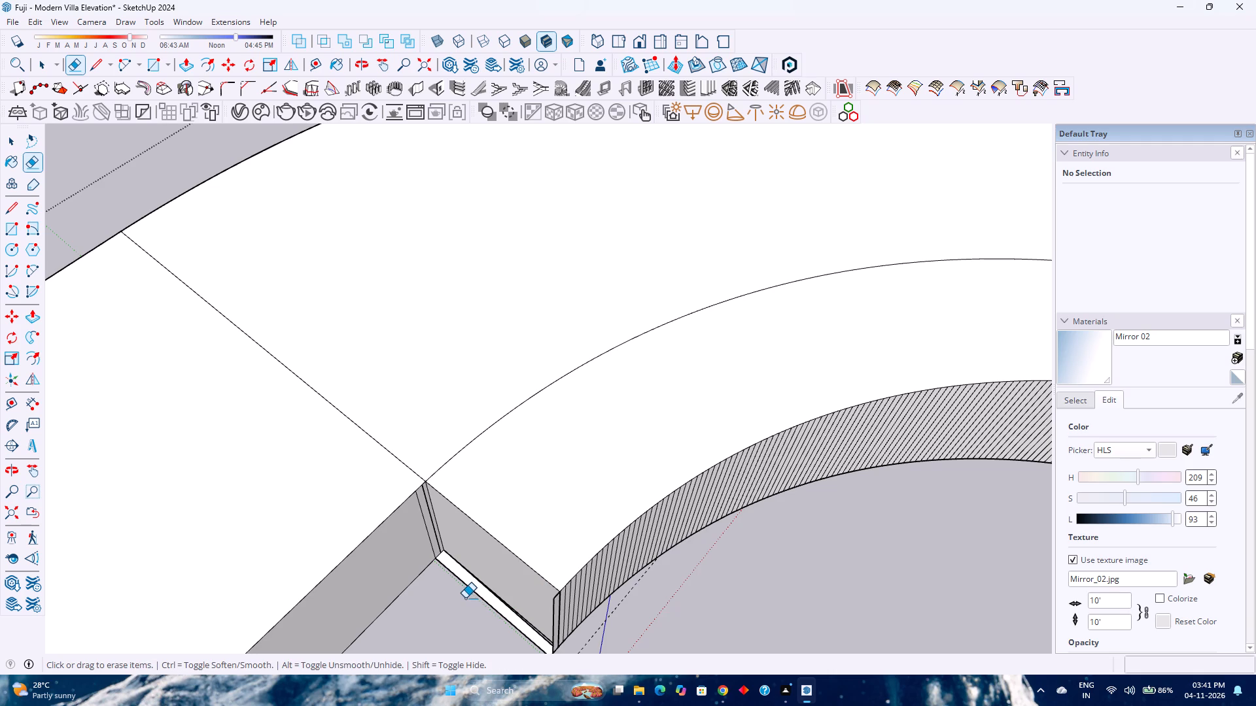
Push/Pull the thin ledge face at the inner curve's stepped end up 3" to the band's top corner.
key("p")
left_click(493, 600)
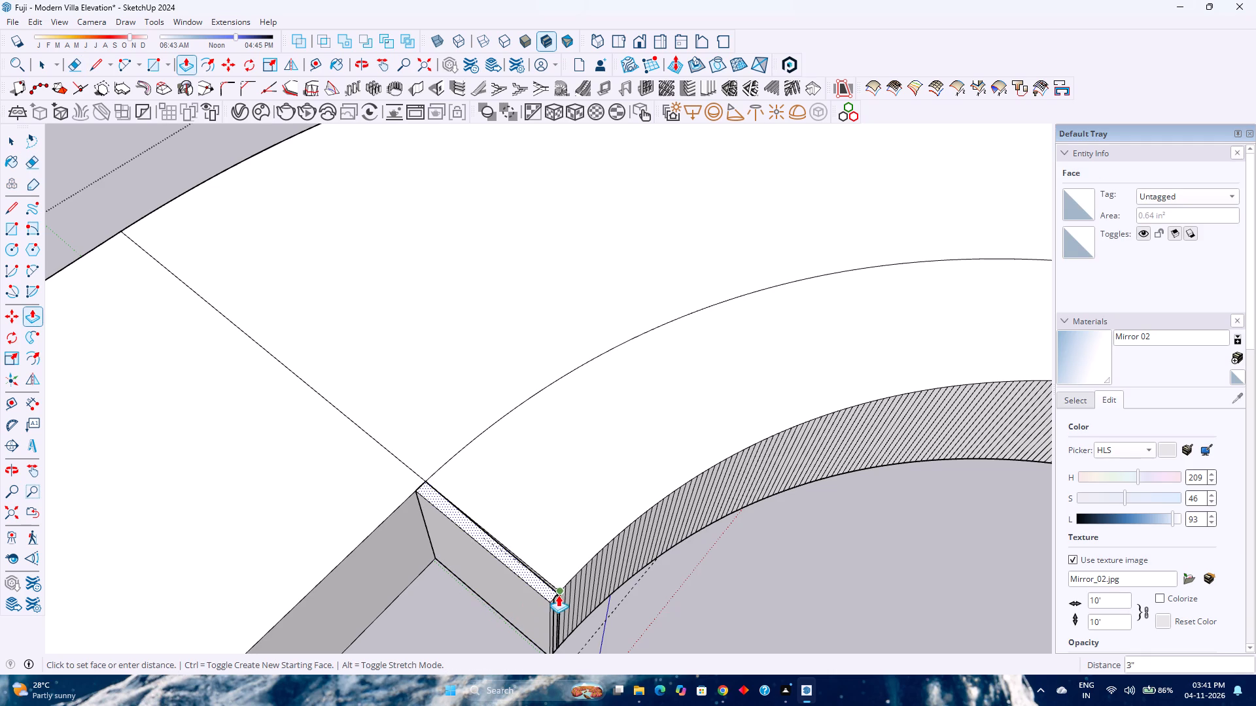
left_click(559, 593)
Draw a line about 1/16" long across the narrow gap at the stepped end of the top band's inner curve.
scroll(552, 593, "up", 14)
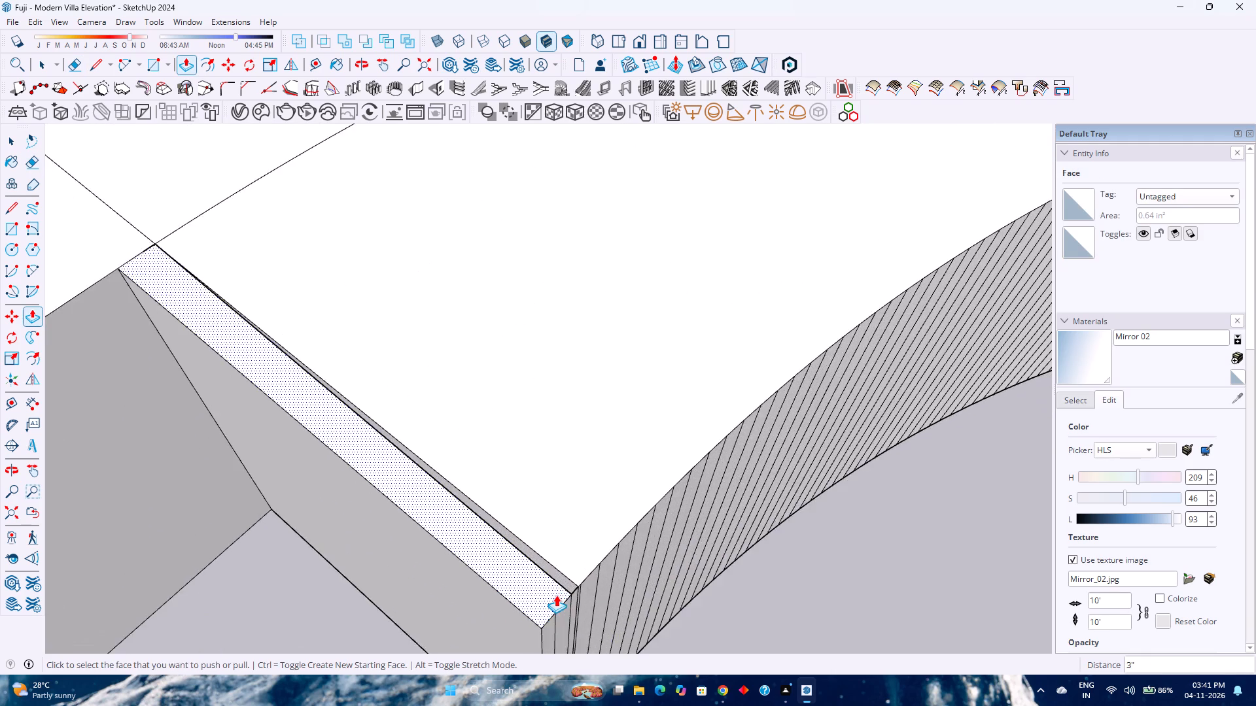
scroll(556, 595, "up", 3)
middle_click_drag(556, 595, 441, 597)
middle_click(441, 597)
scroll(440, 592, "down", 5)
key("l")
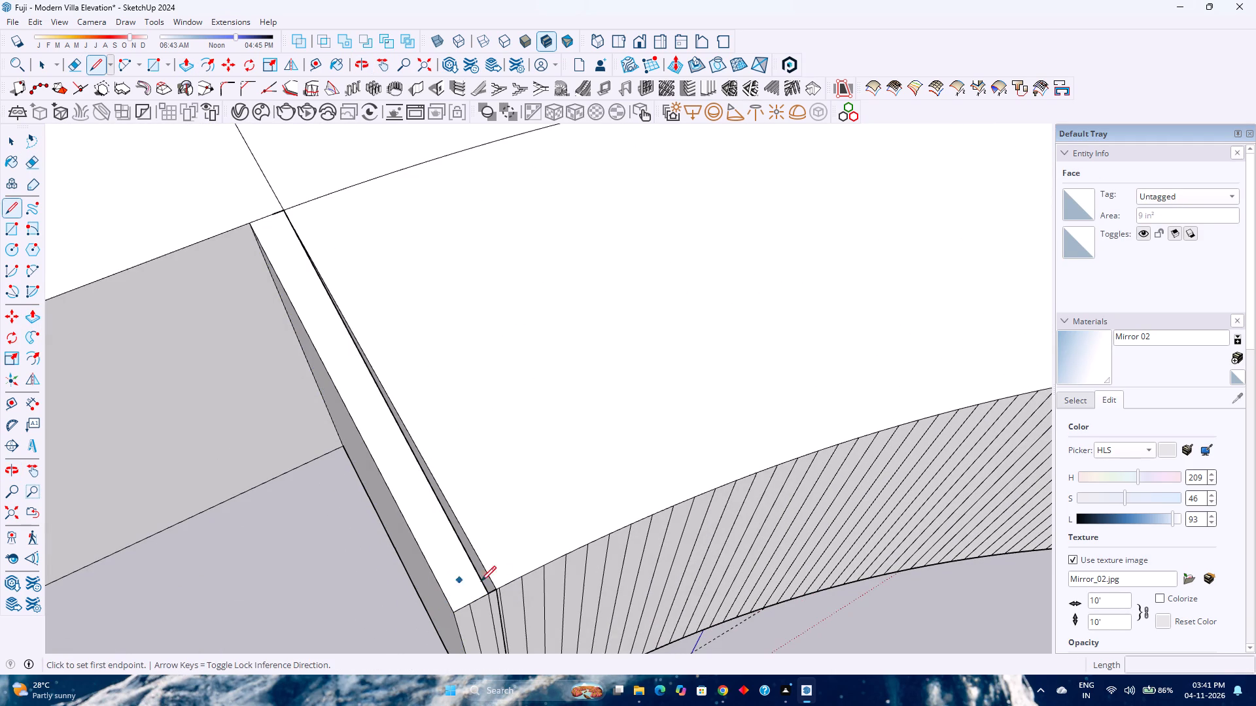
scroll(495, 590, "up", 10)
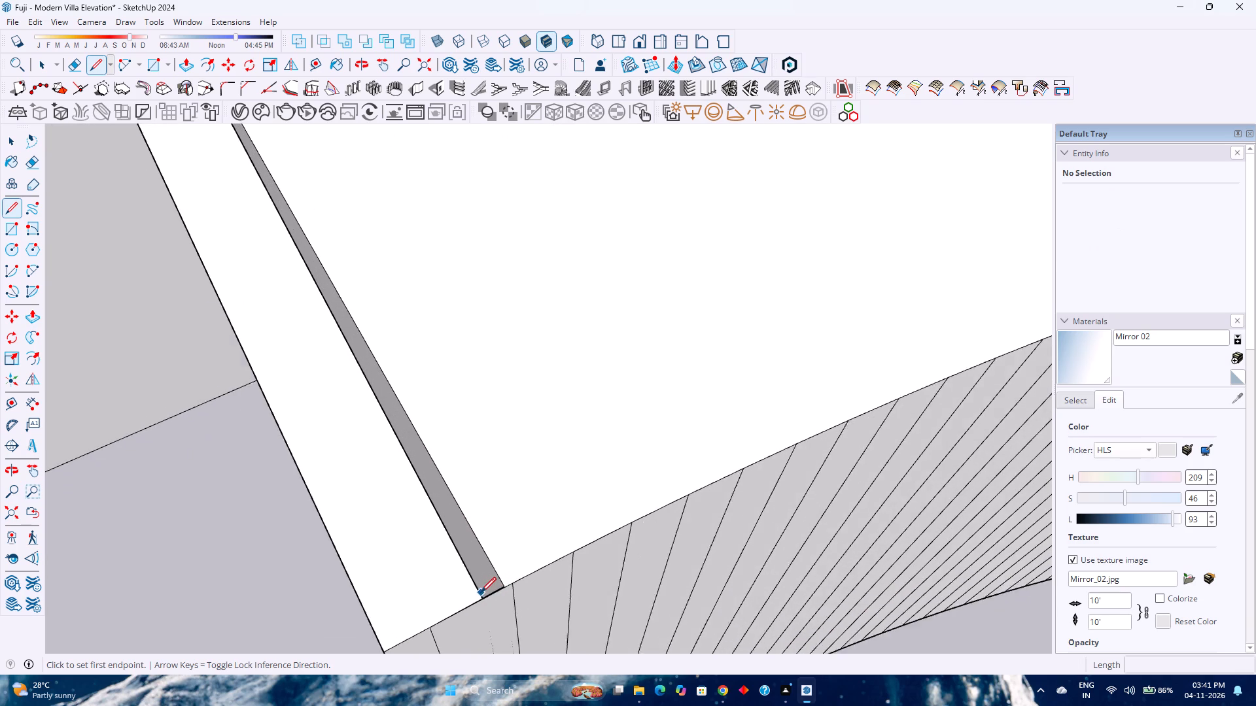
scroll(481, 592, "up", 2)
left_click(485, 601)
scroll(510, 590, "up", 6)
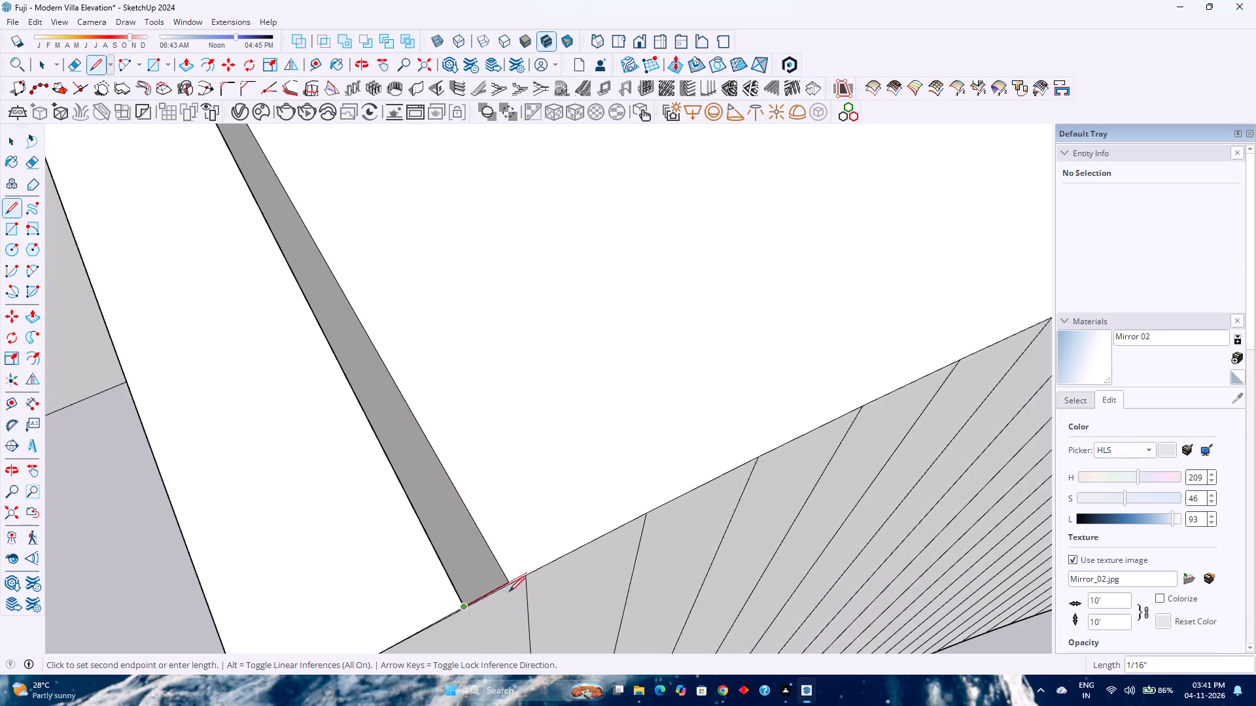
scroll(509, 592, "up", 12)
left_click(510, 554)
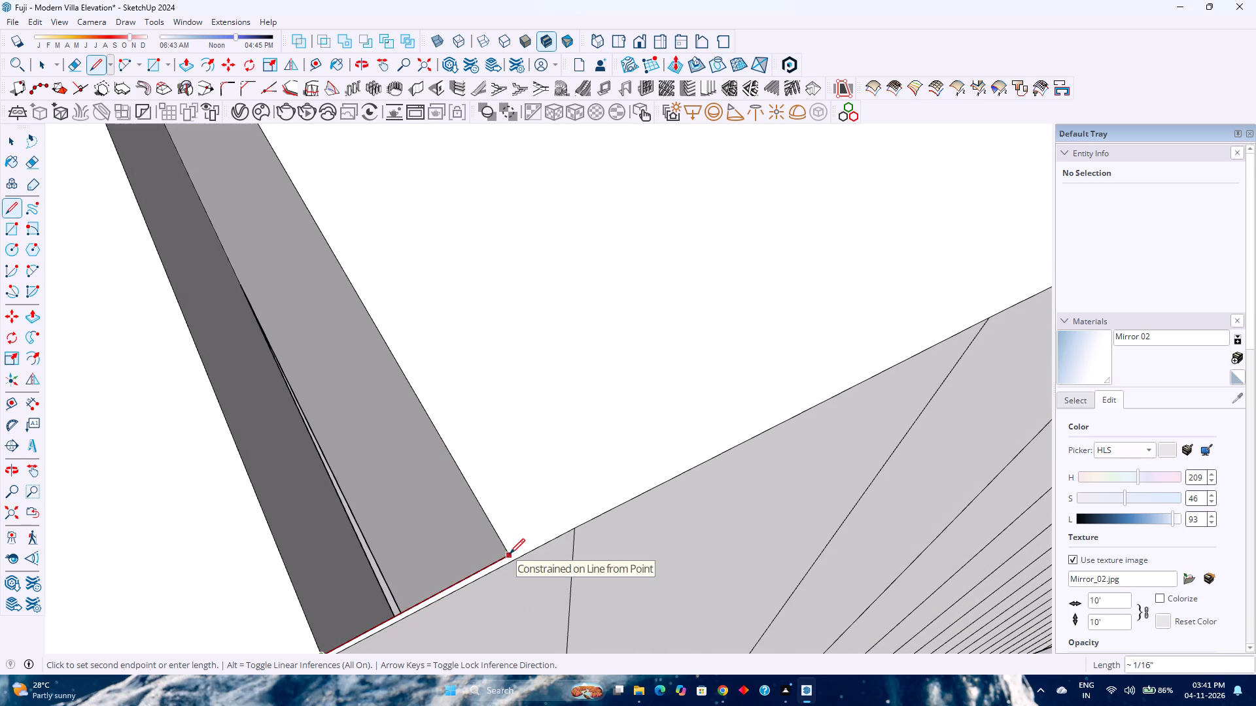
scroll(503, 554, "down", 20)
scroll(503, 554, "down", 6)
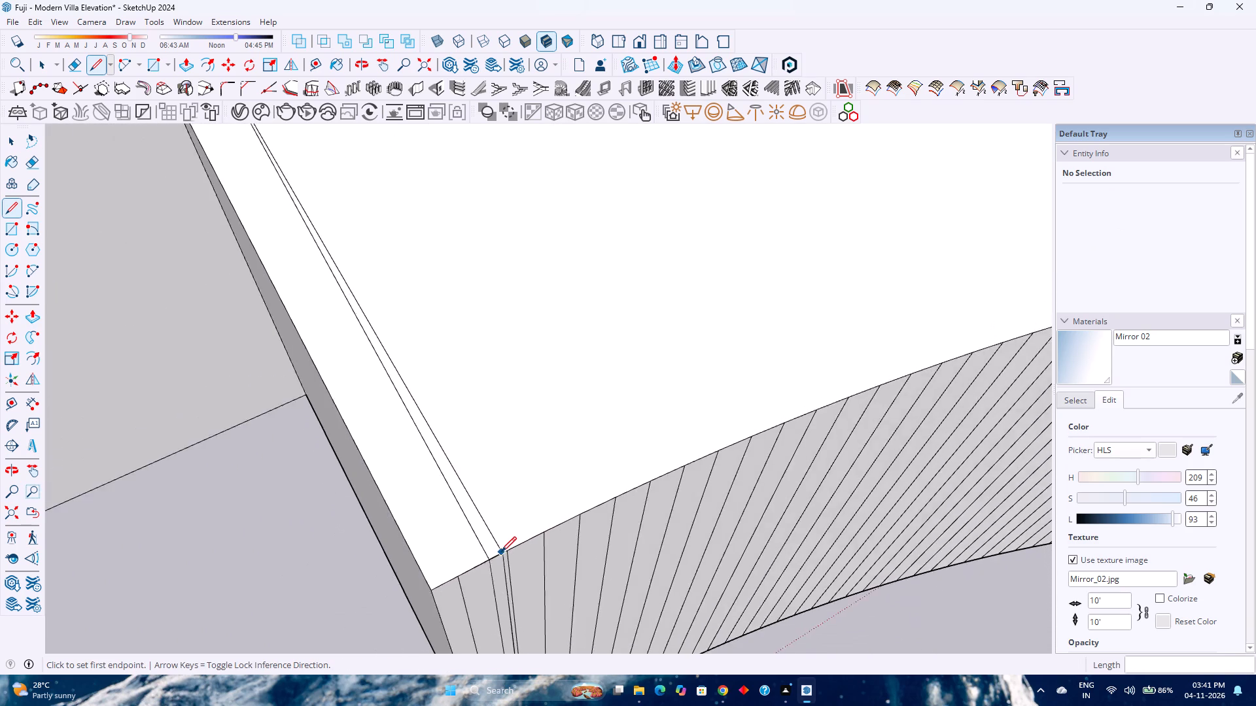
scroll(501, 552, "down", 20)
scroll(501, 552, "down", 12)
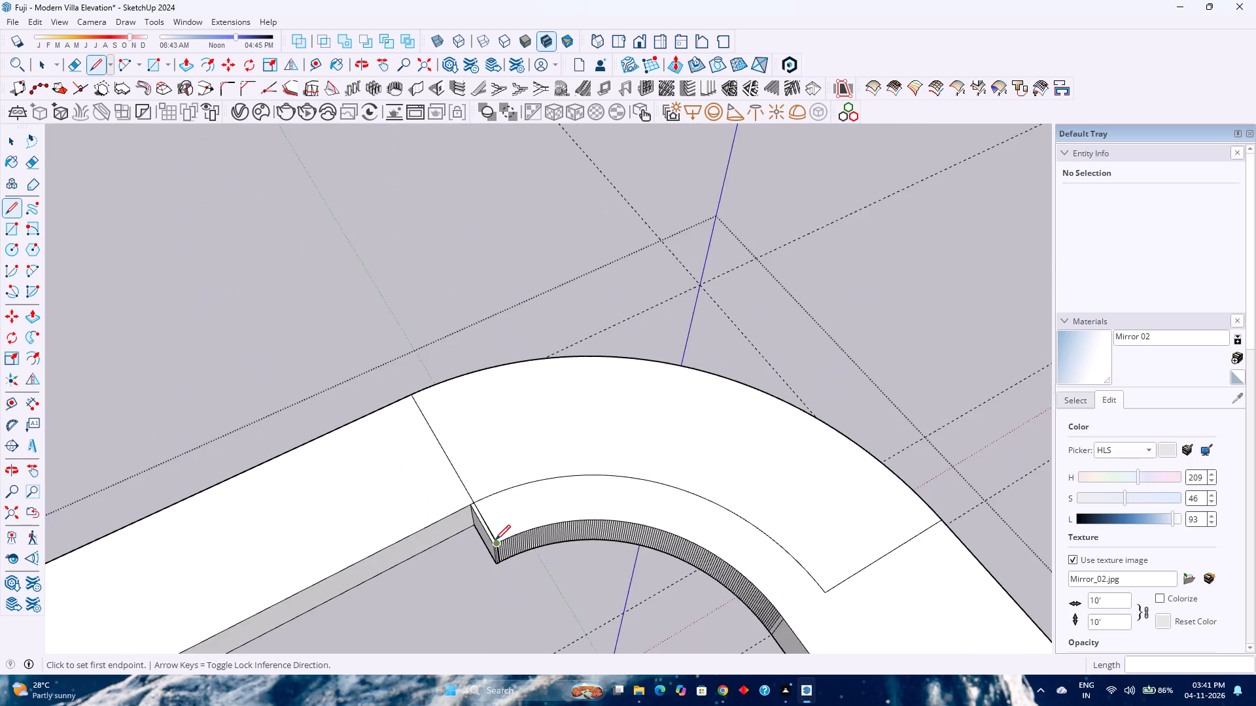
scroll(495, 540, "down", 13)
key("space")
Push/Pull the straight top band's inner side face out 3" to meet the stepped end of the curved corner.
scroll(493, 535, "down", 3)
middle_click_drag(482, 562, 510, 468, "shift")
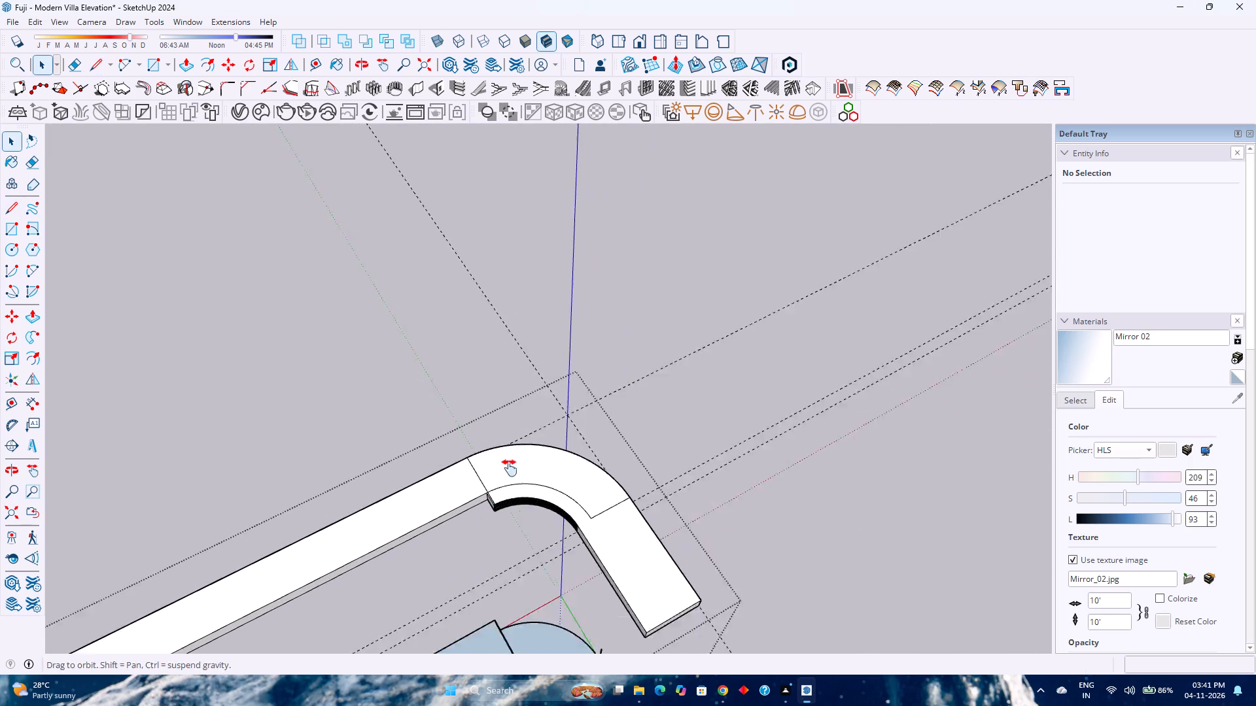
middle_click_drag(510, 468, 547, 424, "shift")
scroll(557, 414, "up", 1, "shift")
scroll(559, 412, "down", 7)
middle_click_drag(465, 501, 517, 426, "shift")
middle_click(519, 425, "shift")
scroll(506, 452, "up", 3)
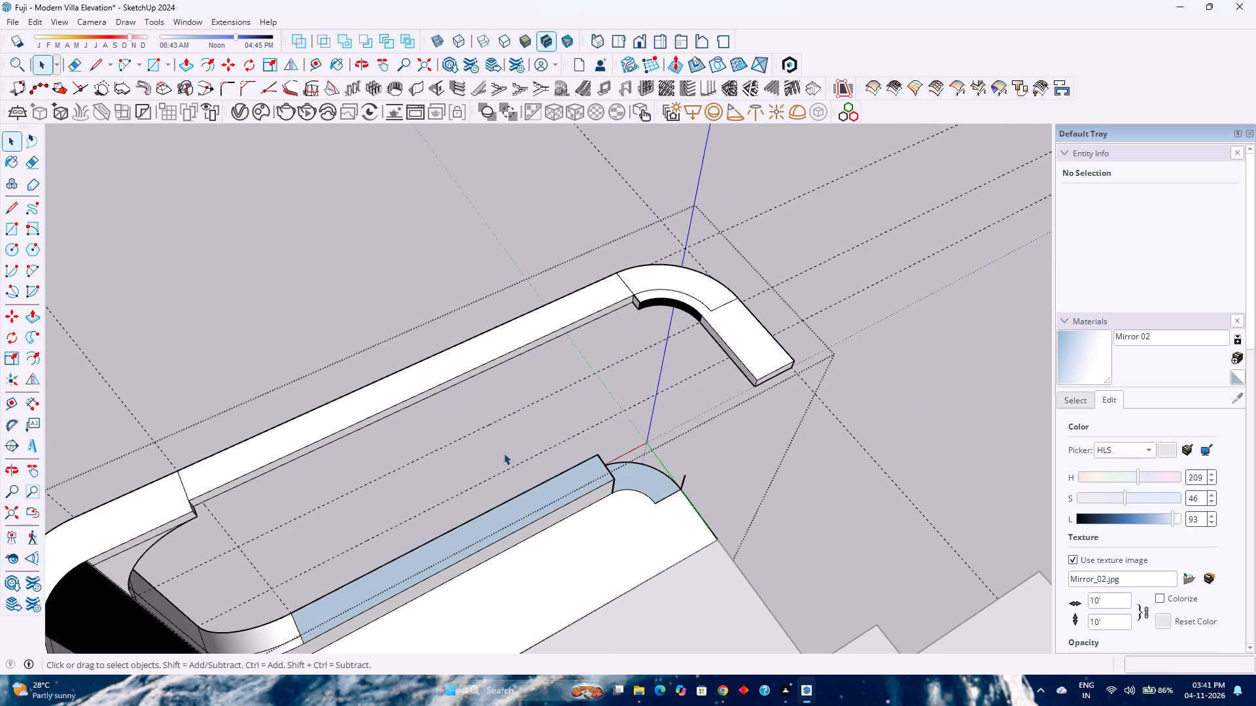
scroll(497, 420, "up", 4)
middle_click_drag(508, 426, 548, 497, "shift")
key("p")
left_click(504, 409)
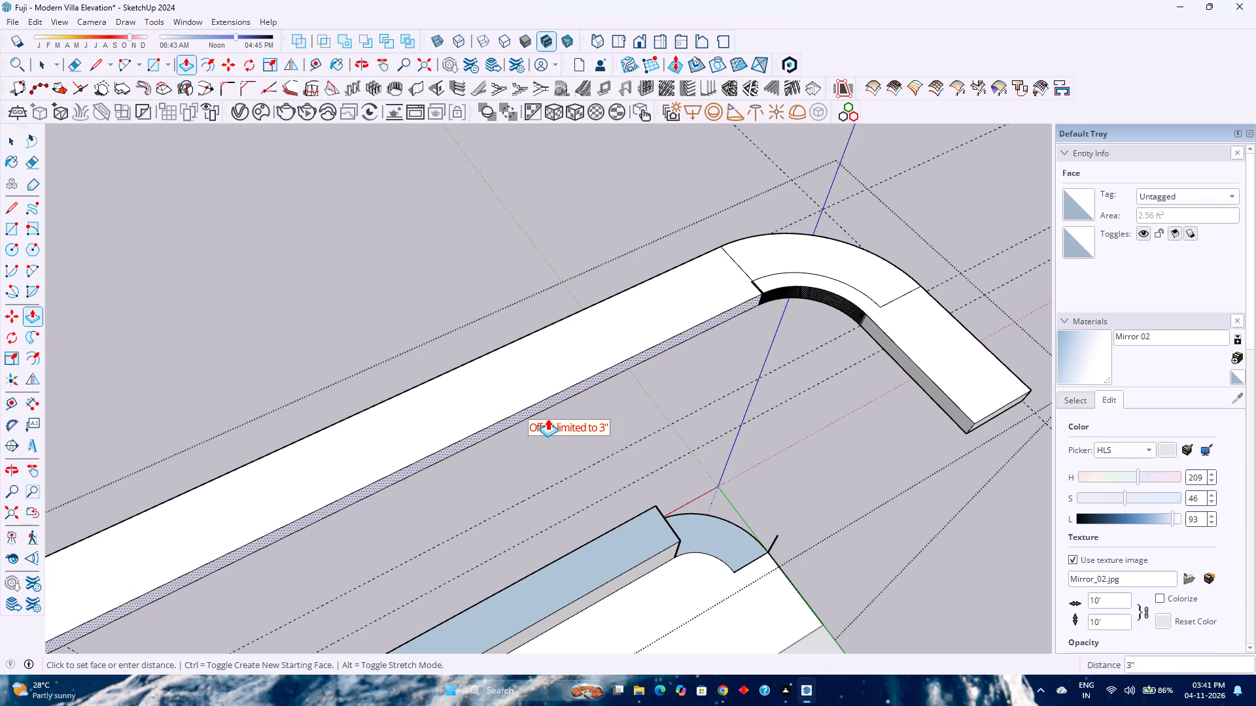
left_click(770, 292)
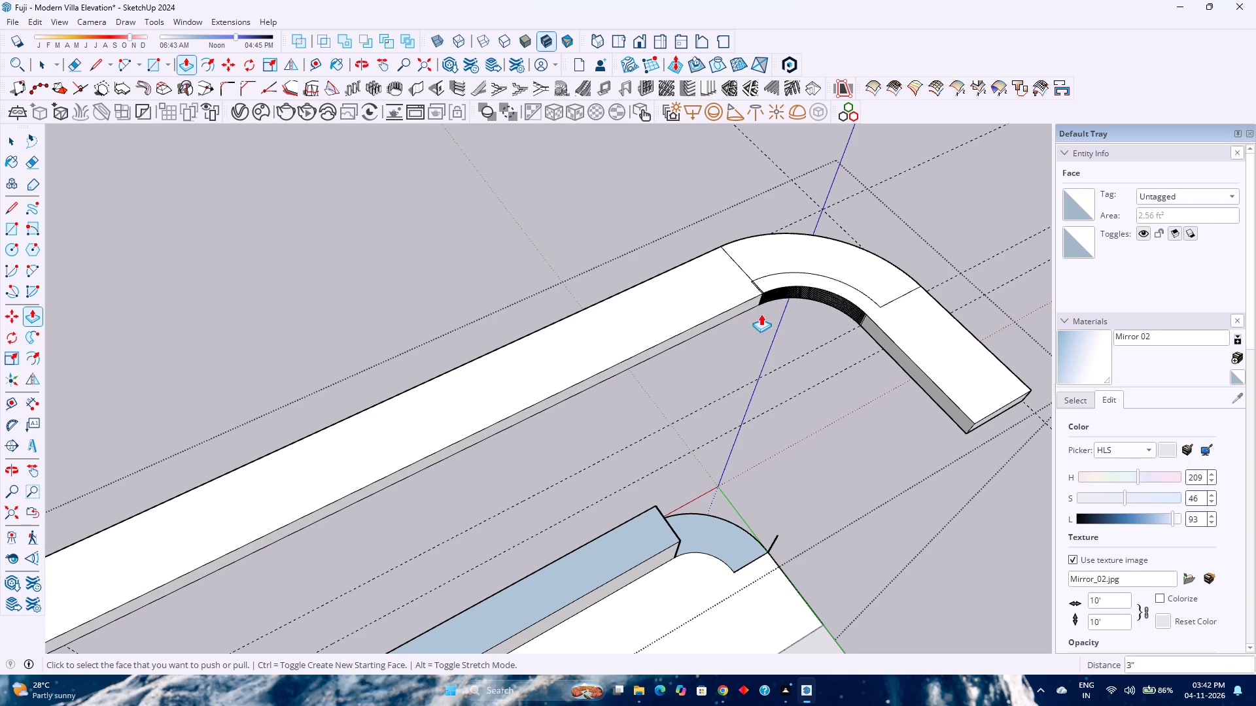
Erase the seam lines at both ends of the curved corner and the inner arc on the top band's upper face.
scroll(762, 299, "up", 11)
middle_click_drag(753, 290, 718, 336, "shift")
middle_click_drag(714, 343, 642, 444, "shift")
middle_click(642, 445, "shift")
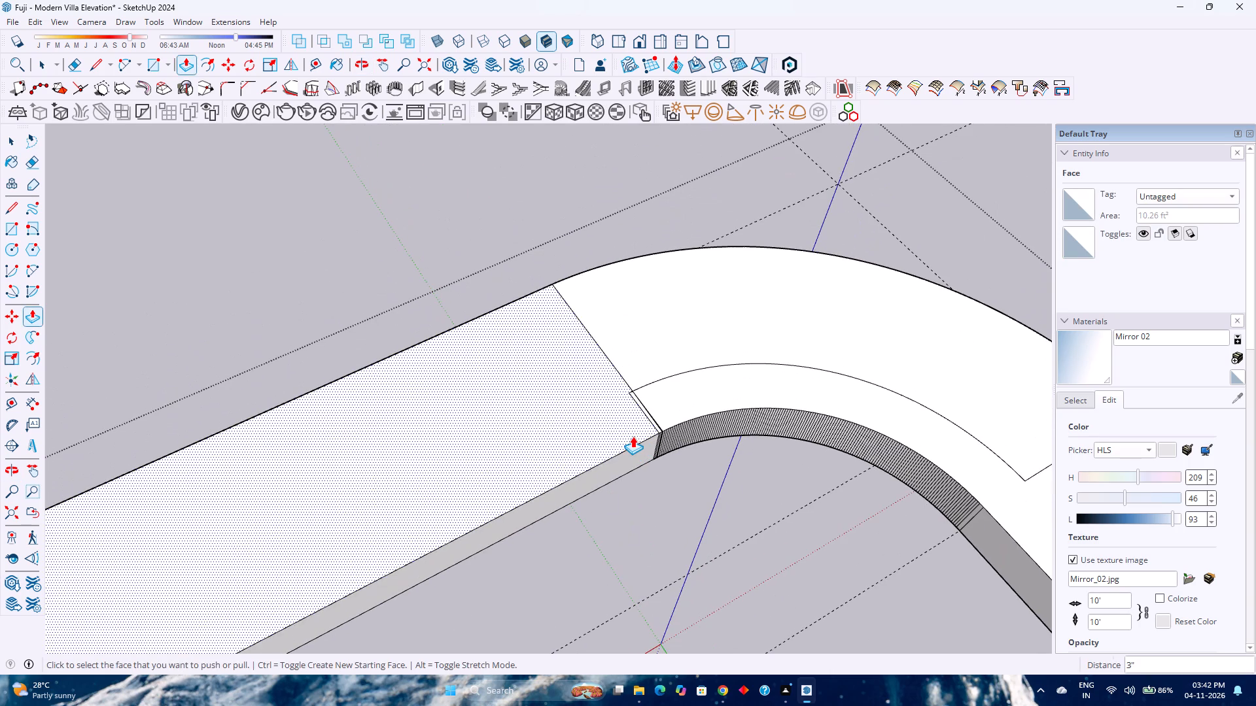
key("e")
left_click(637, 403)
left_click_drag(645, 401, 633, 403)
left_click(629, 387)
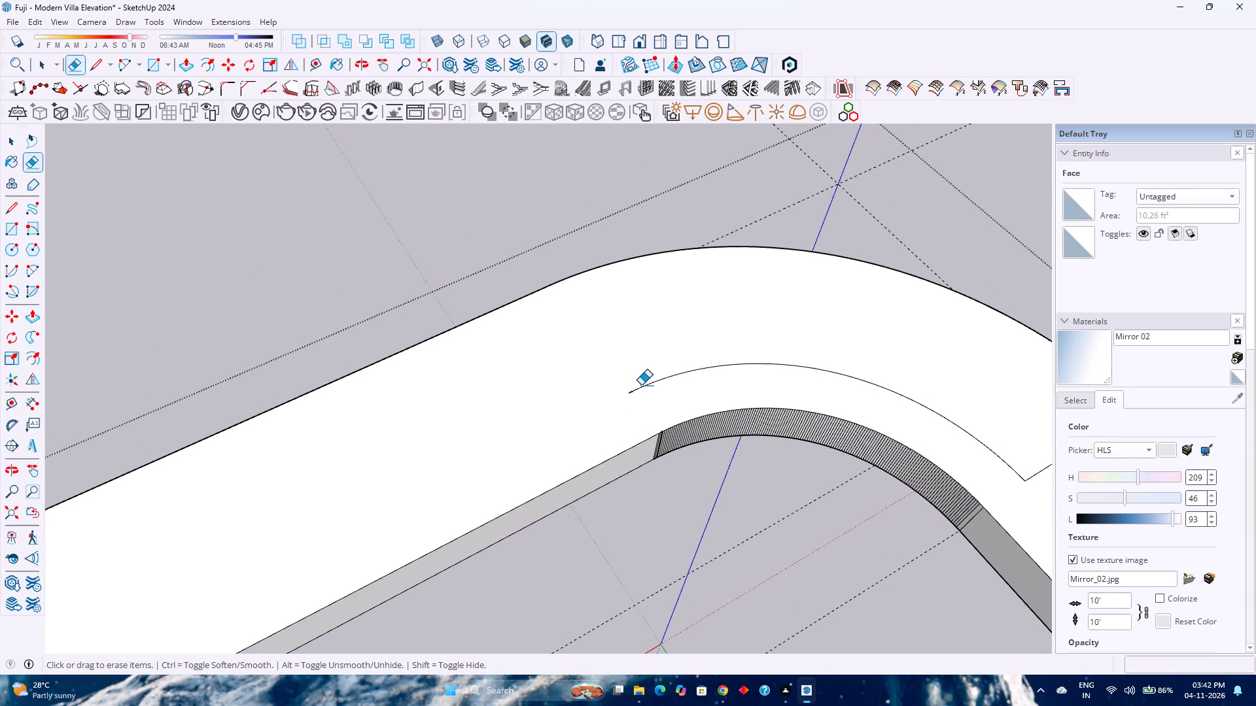
left_click(644, 385)
scroll(710, 397, "down", 3)
left_click_drag(968, 433, 971, 441)
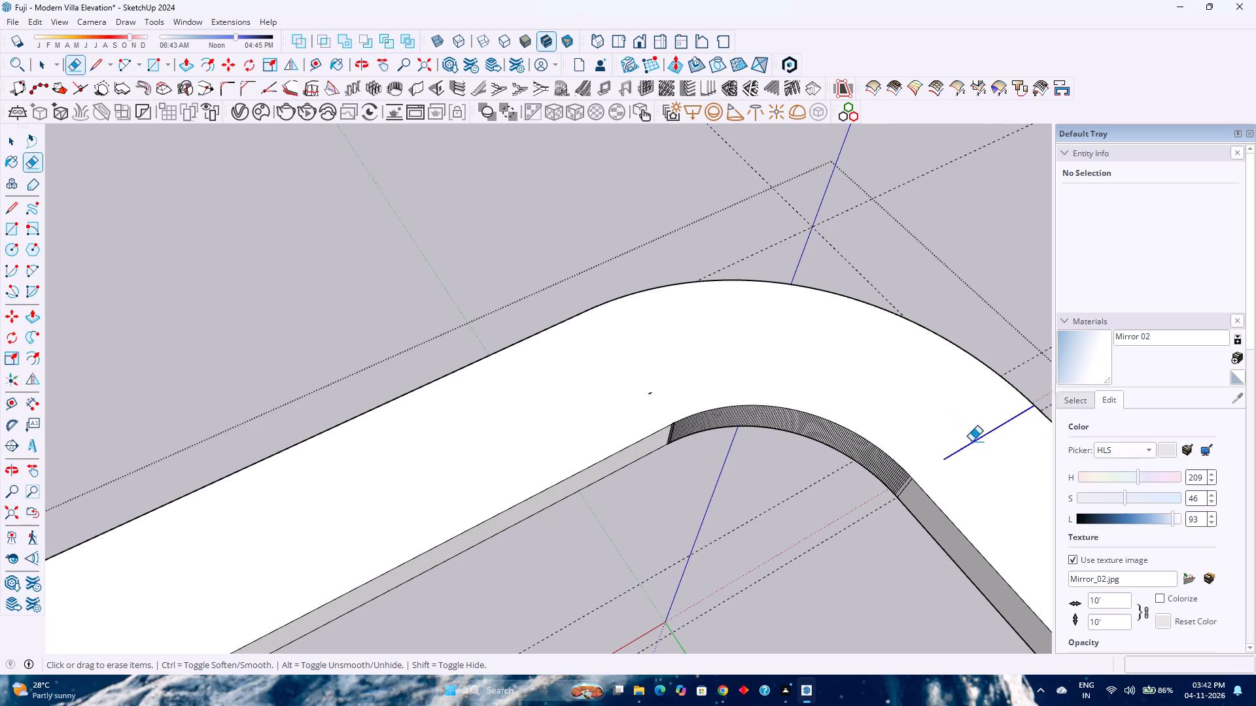
left_click_drag(971, 441, 975, 450)
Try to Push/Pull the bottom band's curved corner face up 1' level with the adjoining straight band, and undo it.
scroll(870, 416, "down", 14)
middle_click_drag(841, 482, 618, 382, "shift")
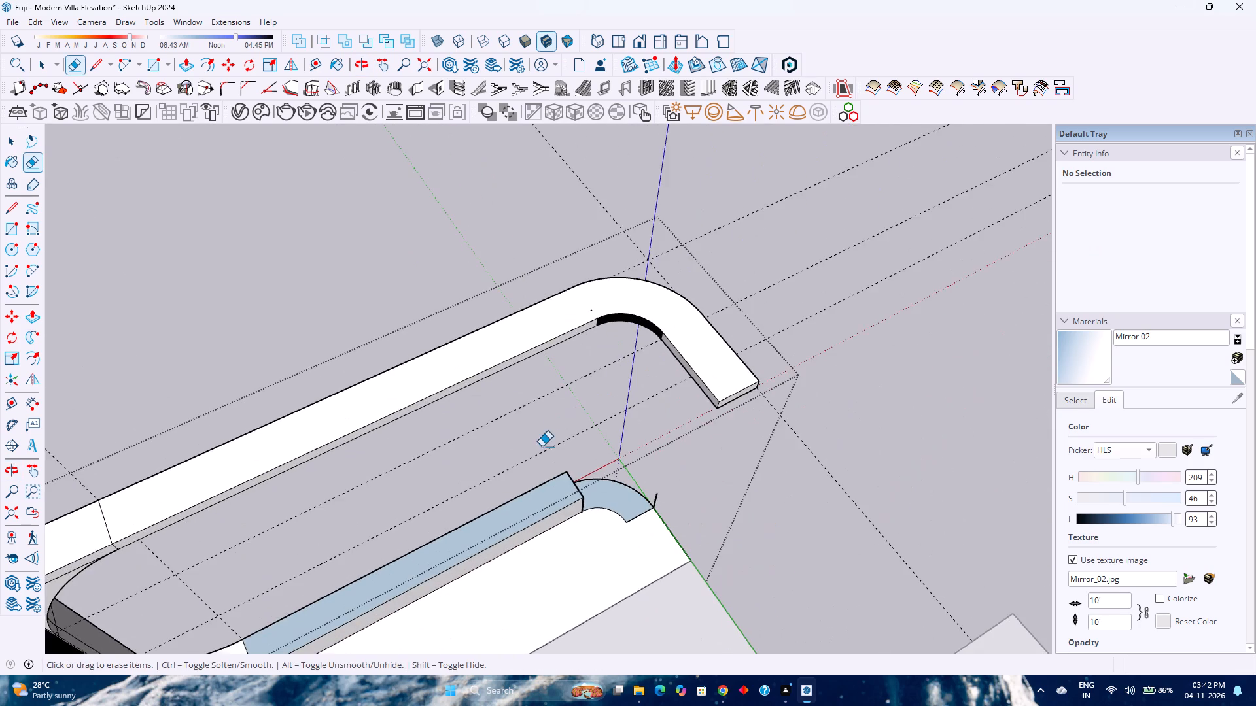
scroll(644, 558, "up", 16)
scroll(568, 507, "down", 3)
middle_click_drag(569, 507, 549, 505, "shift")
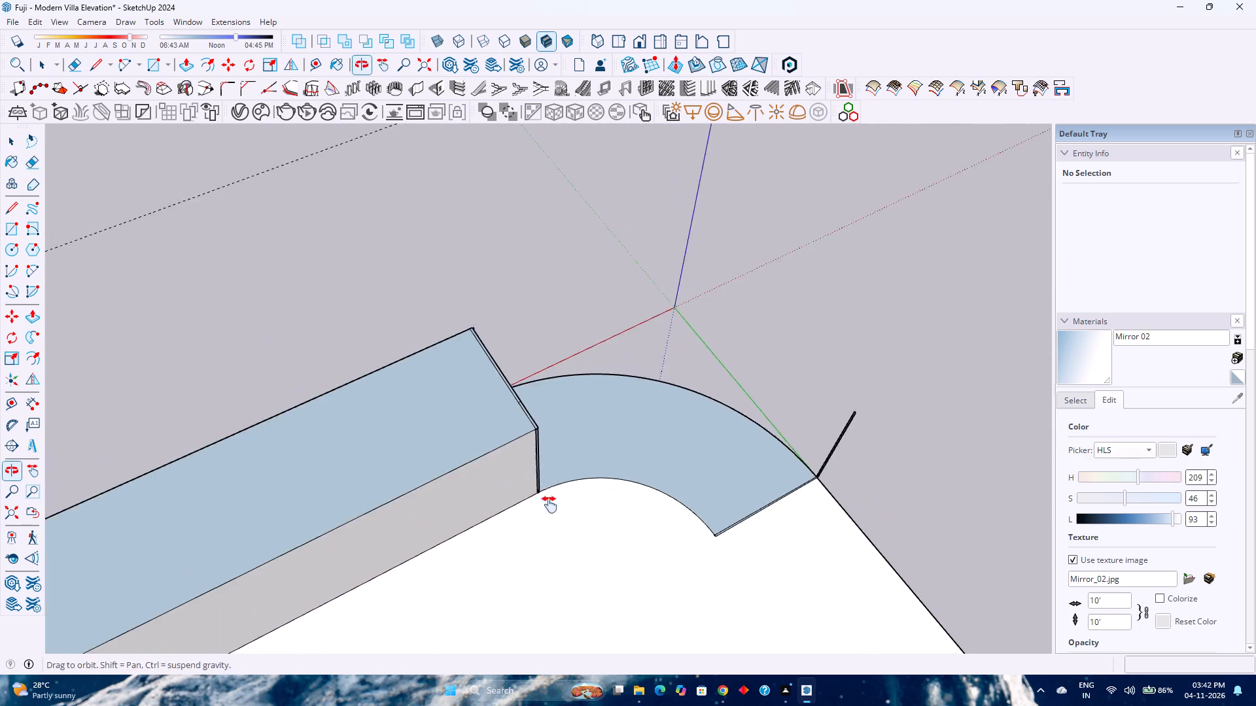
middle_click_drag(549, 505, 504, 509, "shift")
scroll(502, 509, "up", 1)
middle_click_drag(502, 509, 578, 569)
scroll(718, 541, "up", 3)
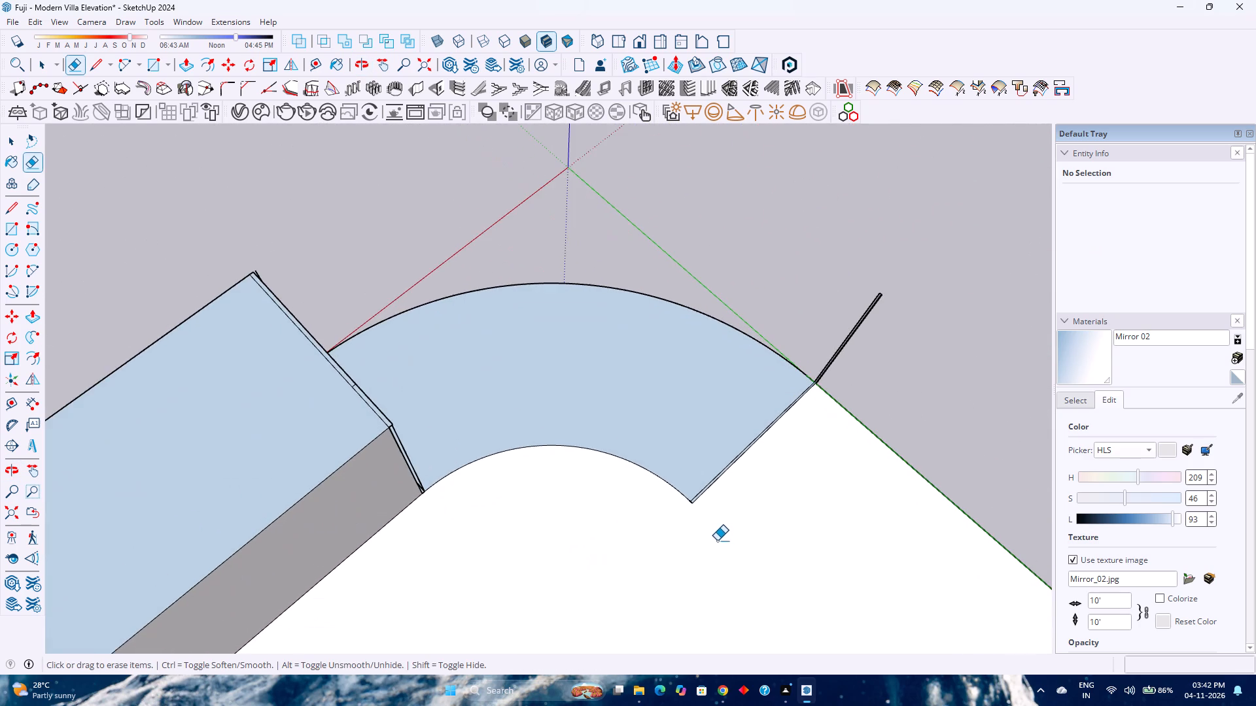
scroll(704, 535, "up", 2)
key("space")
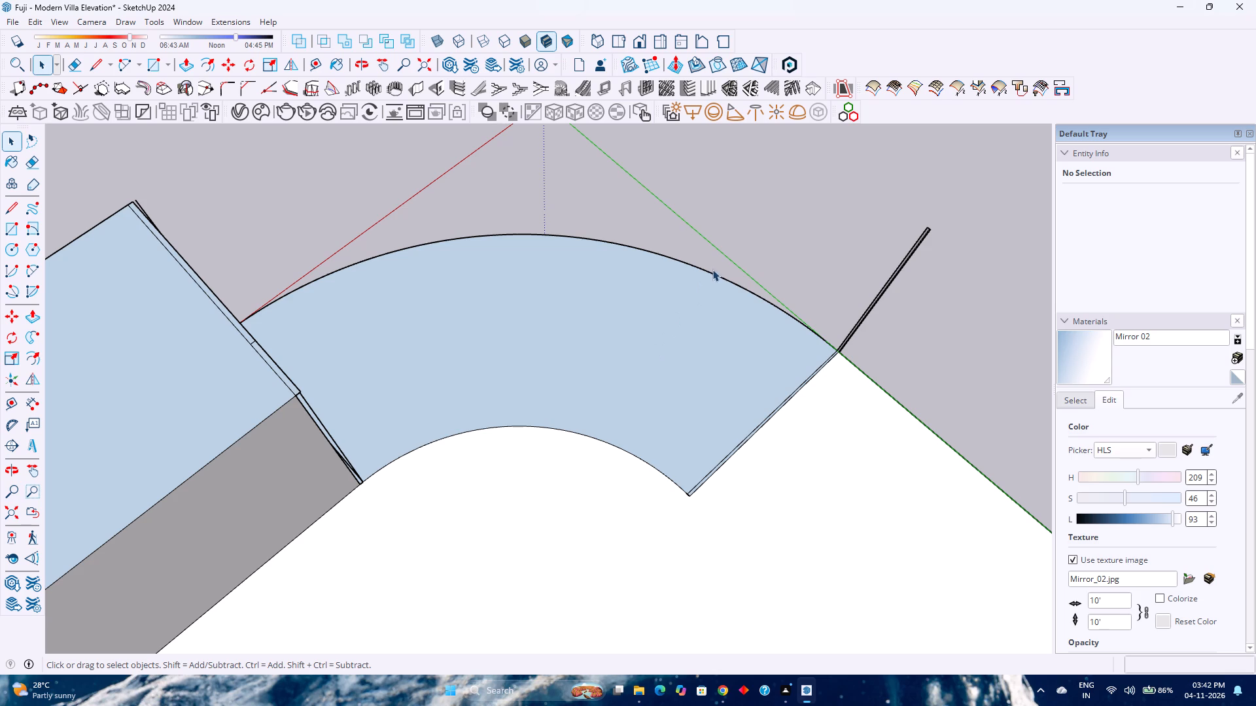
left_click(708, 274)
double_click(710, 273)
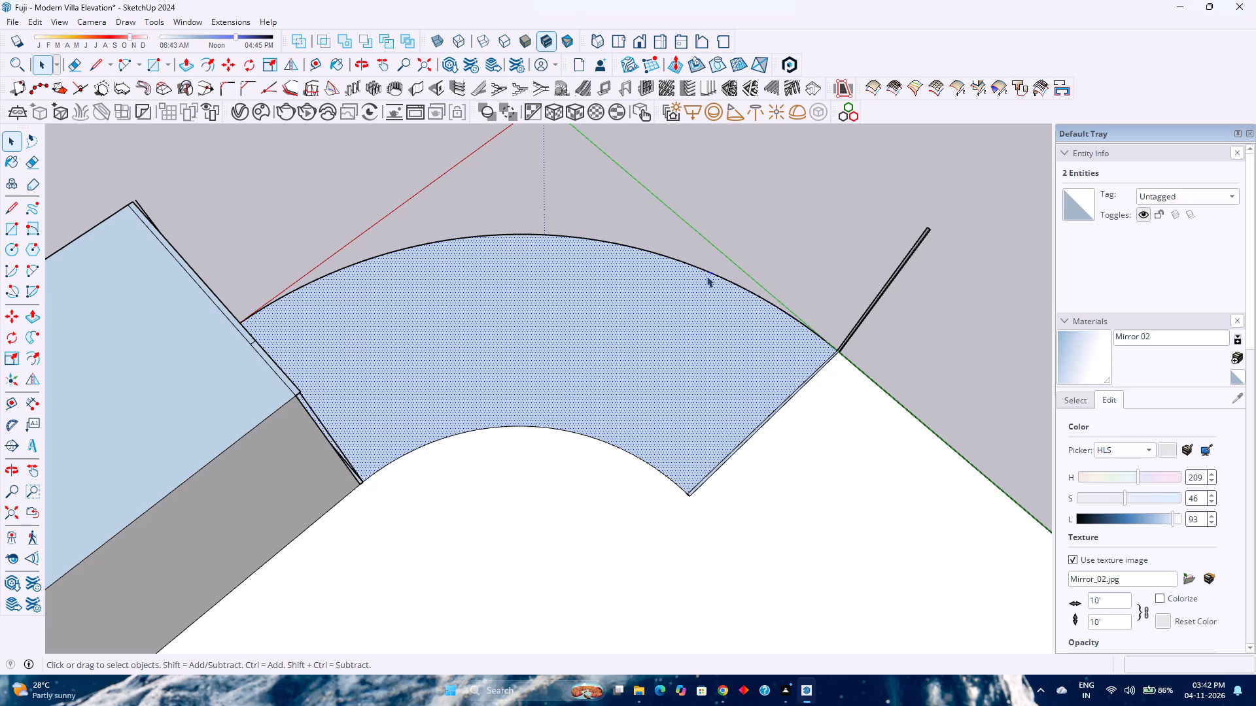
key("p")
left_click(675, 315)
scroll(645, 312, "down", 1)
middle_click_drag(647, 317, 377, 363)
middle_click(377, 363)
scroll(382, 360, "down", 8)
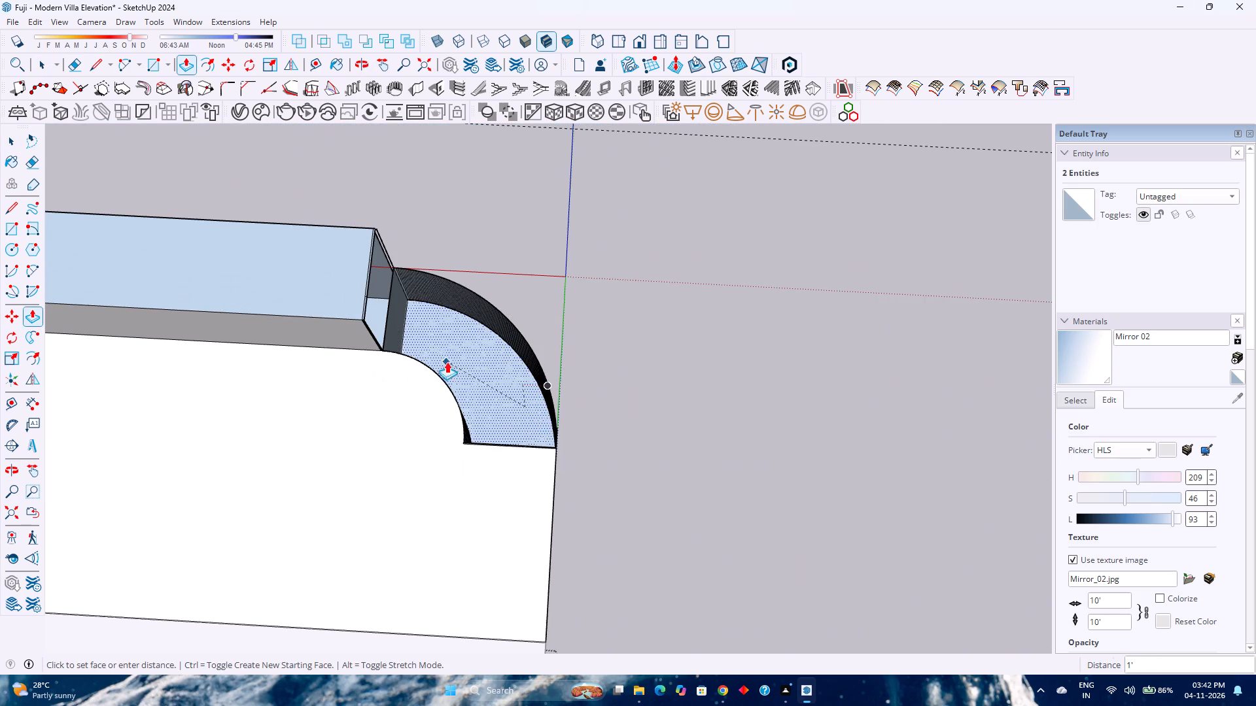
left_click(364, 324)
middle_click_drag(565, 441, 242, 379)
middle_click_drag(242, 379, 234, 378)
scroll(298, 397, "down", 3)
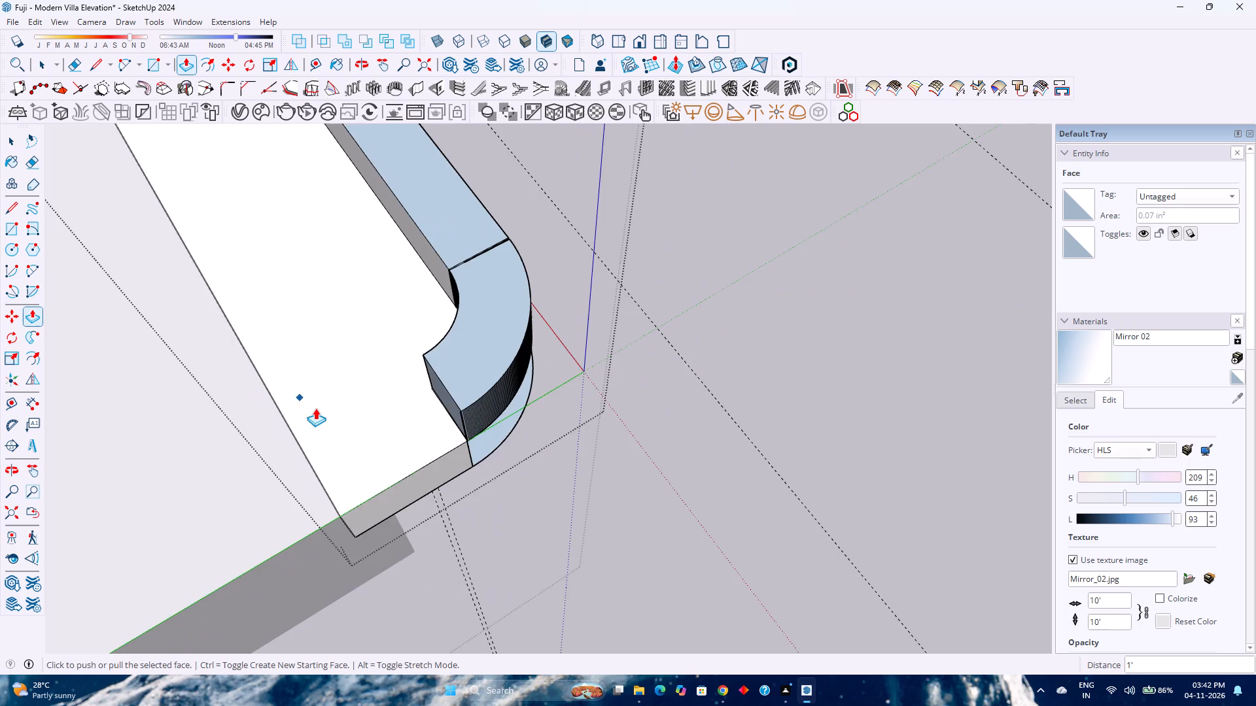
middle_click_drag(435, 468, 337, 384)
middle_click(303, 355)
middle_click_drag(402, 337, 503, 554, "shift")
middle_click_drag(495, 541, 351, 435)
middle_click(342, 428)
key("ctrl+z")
Draw a 1' vertical line down the free end of the bottom band's curved corner, from upper to lower corner point.
middle_click_drag(394, 454, 291, 346)
middle_click(292, 345)
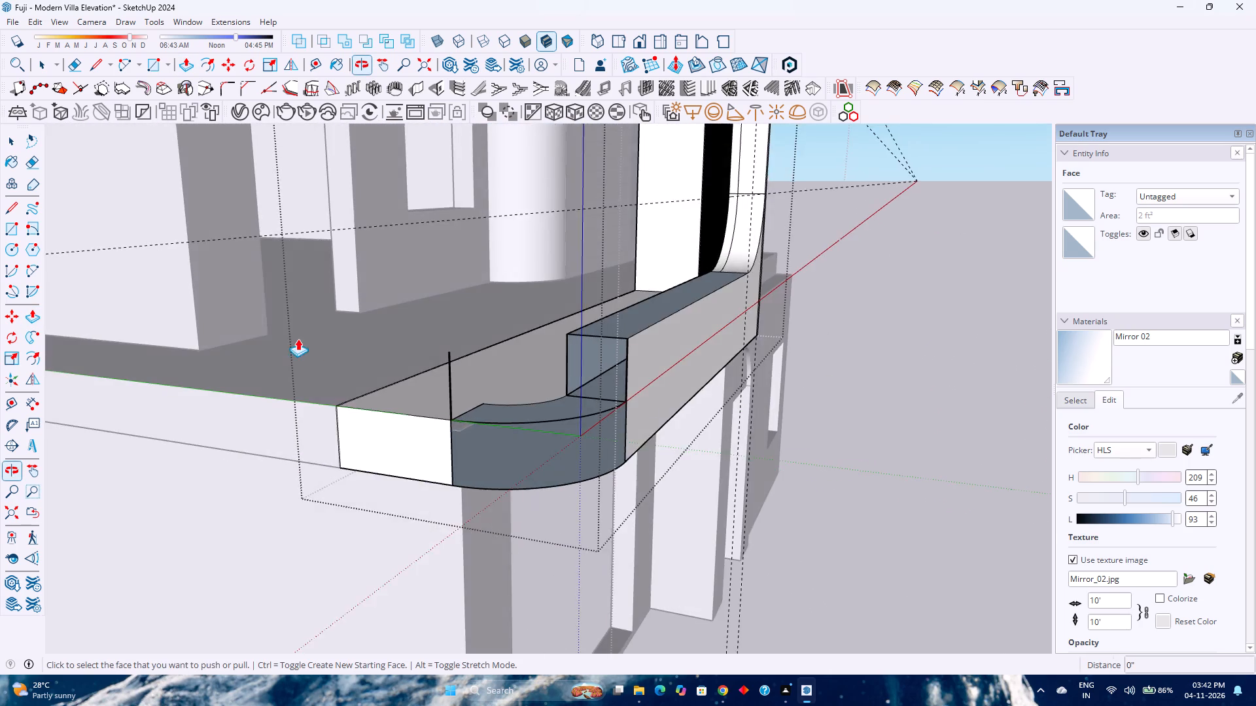
scroll(447, 424, "up", 9)
key("l")
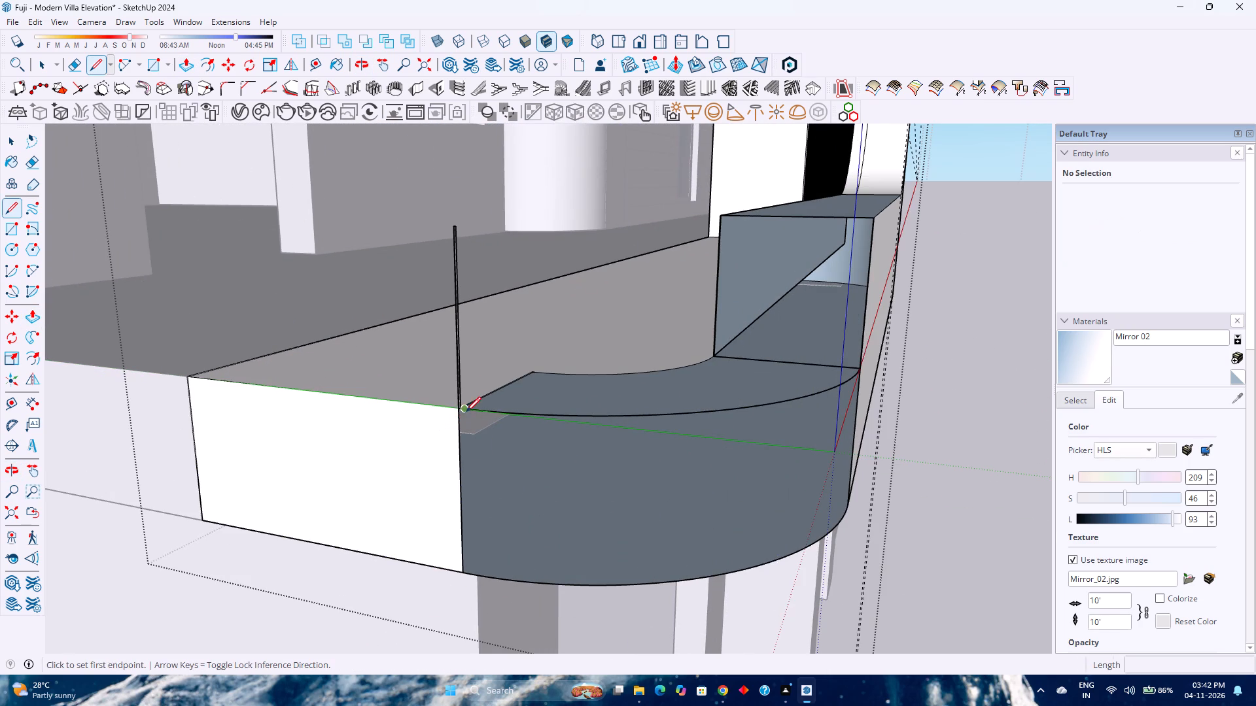
left_click(451, 411)
left_click(461, 571)
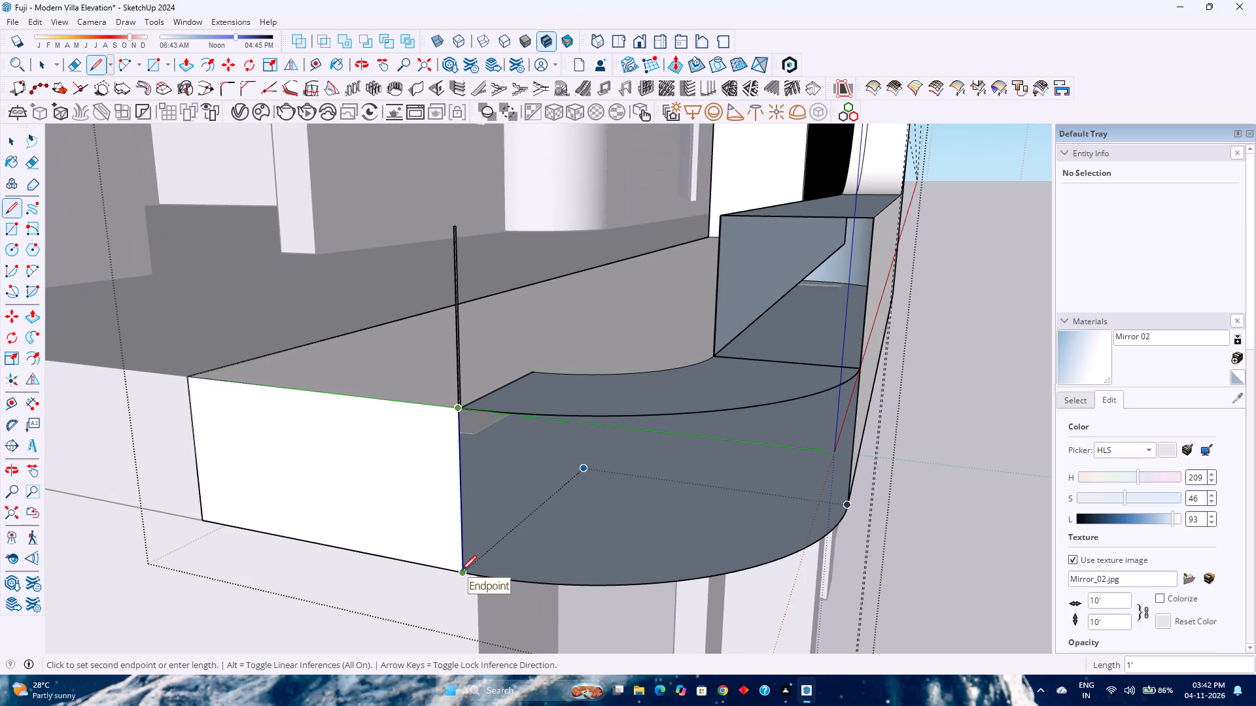
Erase the vertical edge and the diagonal seam where the bottom band's curved corner face meets the straight band.
scroll(551, 580, "up", 1)
middle_click_drag(551, 580, 469, 548)
middle_click(469, 548)
scroll(469, 548, "down", 5)
middle_click_drag(482, 551, 296, 608)
middle_click_drag(294, 610, 287, 613)
middle_click(284, 614)
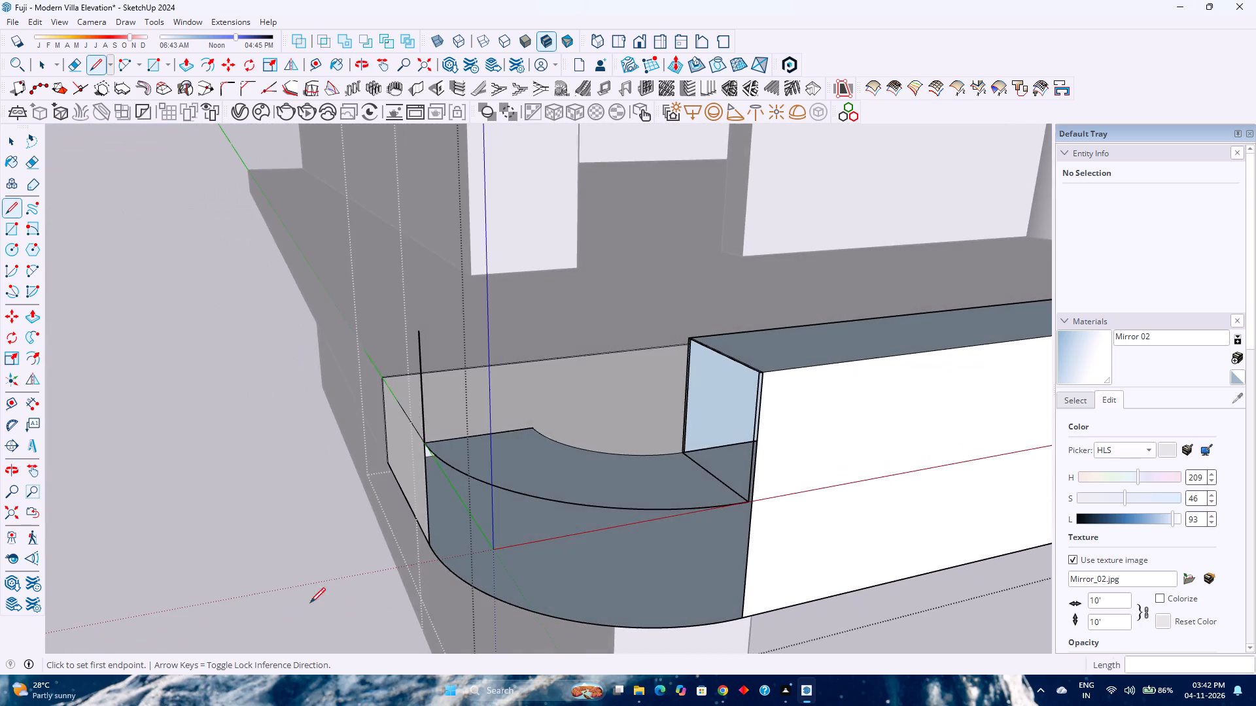
scroll(330, 595, "down", 2)
scroll(649, 529, "up", 6)
middle_click_drag(650, 528, 651, 553)
key("e")
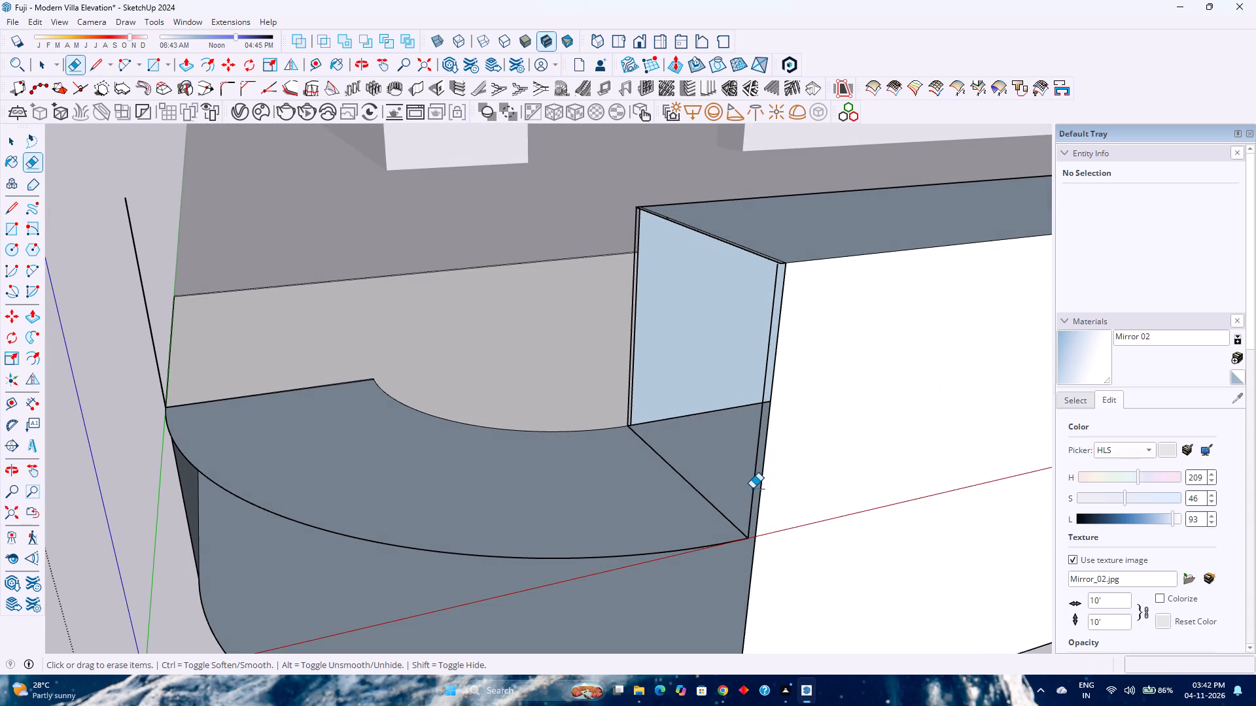
left_click(752, 488)
left_click(668, 460)
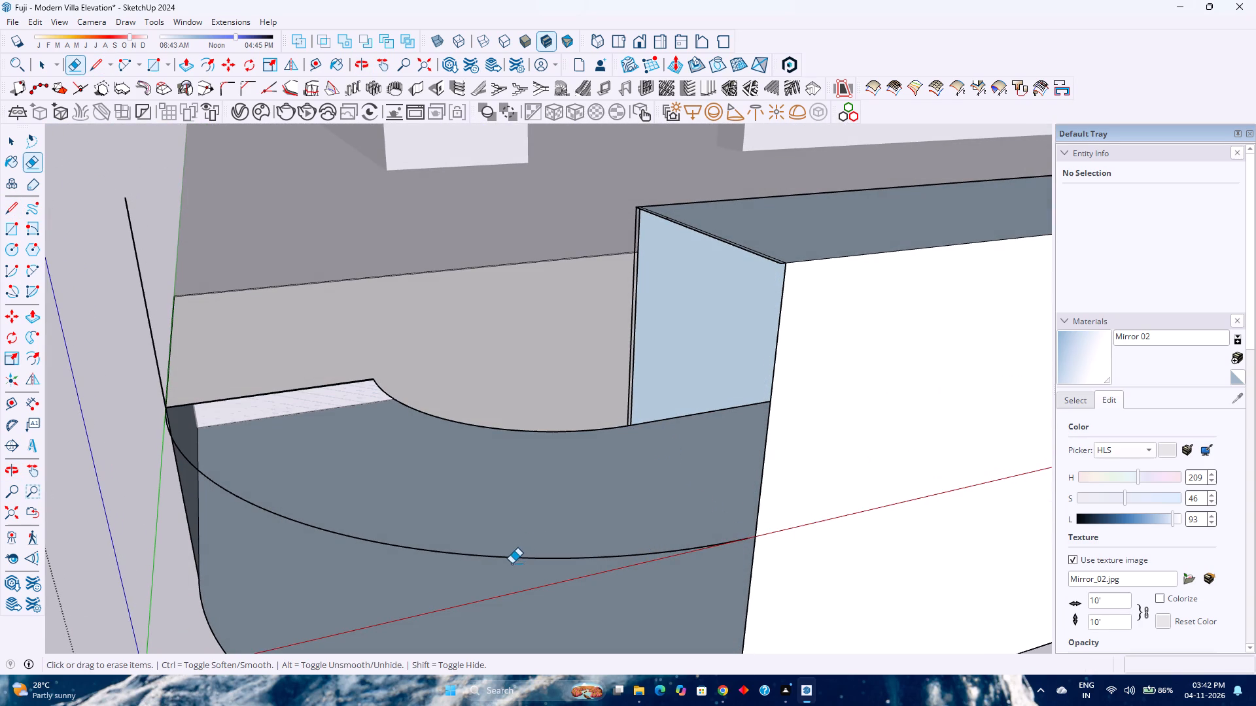
Delete leftover segments of the upper outer arc at the bottom band's curved corner.
left_click(512, 563)
scroll(483, 535, "down", 3)
middle_click_drag(483, 535, 339, 492)
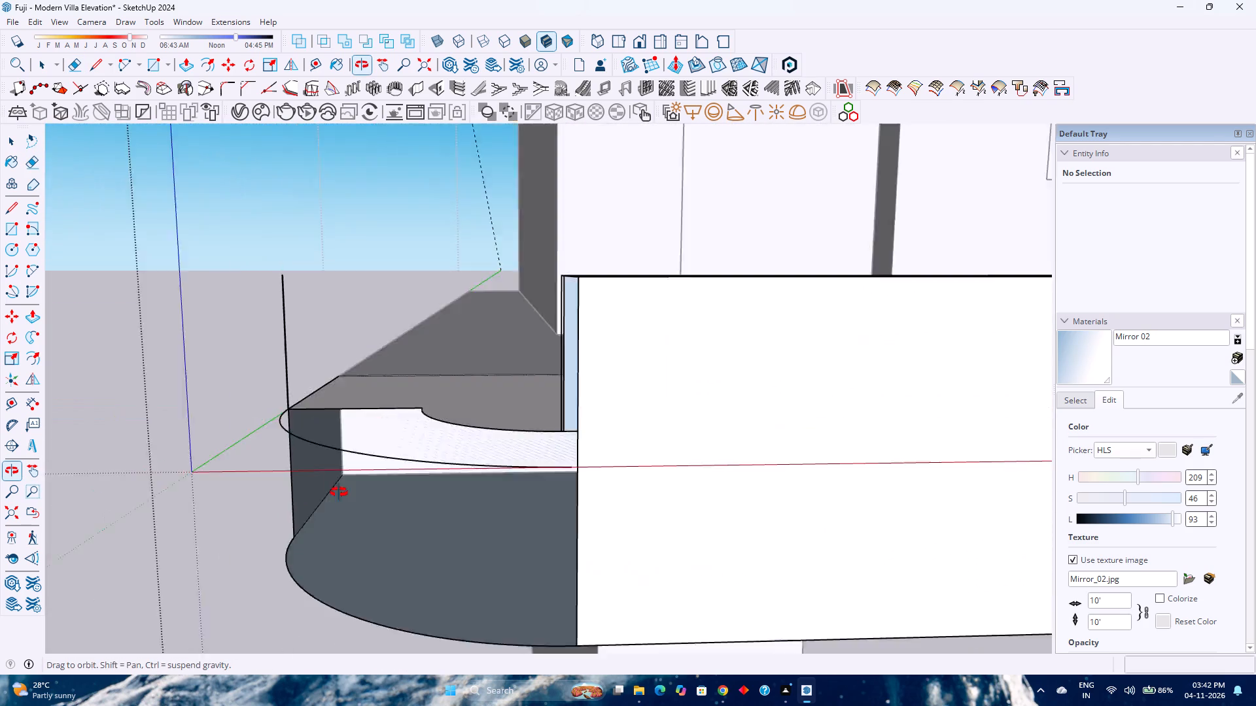
middle_click_drag(339, 492, 321, 547)
left_click(323, 543)
left_click_drag(331, 546, 353, 560)
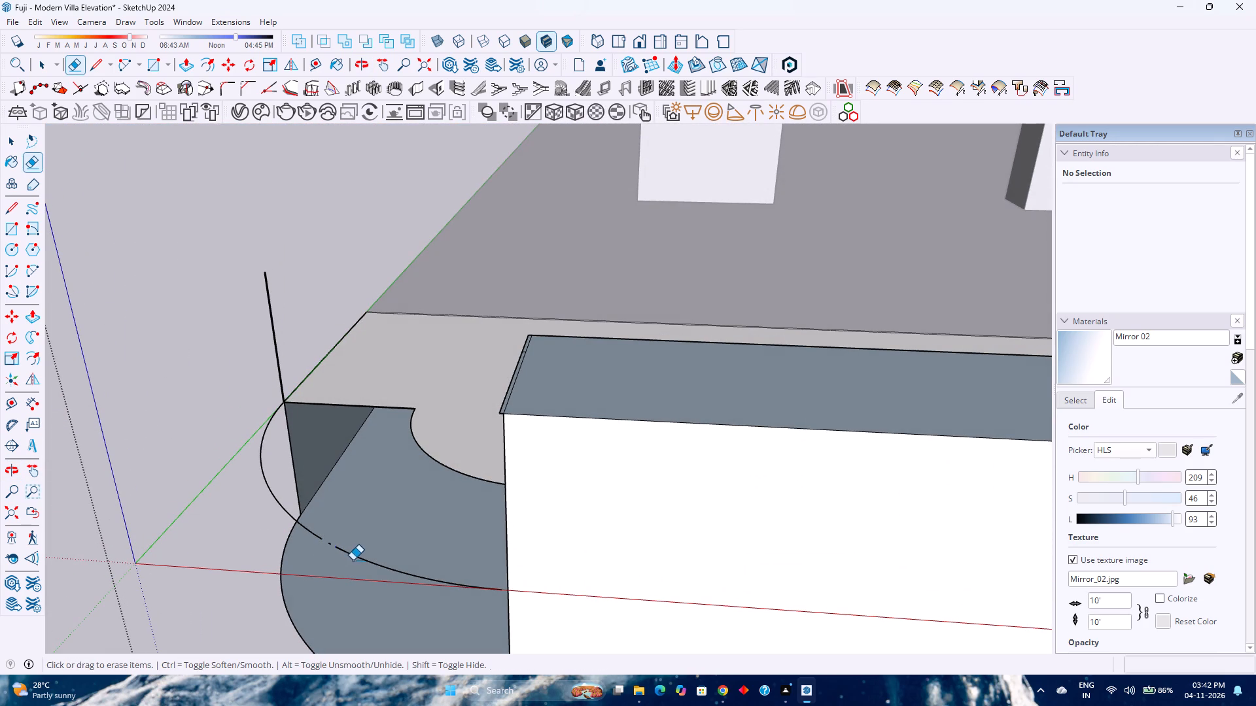
left_click_drag(353, 560, 351, 560)
key("space")
triple_click(391, 570)
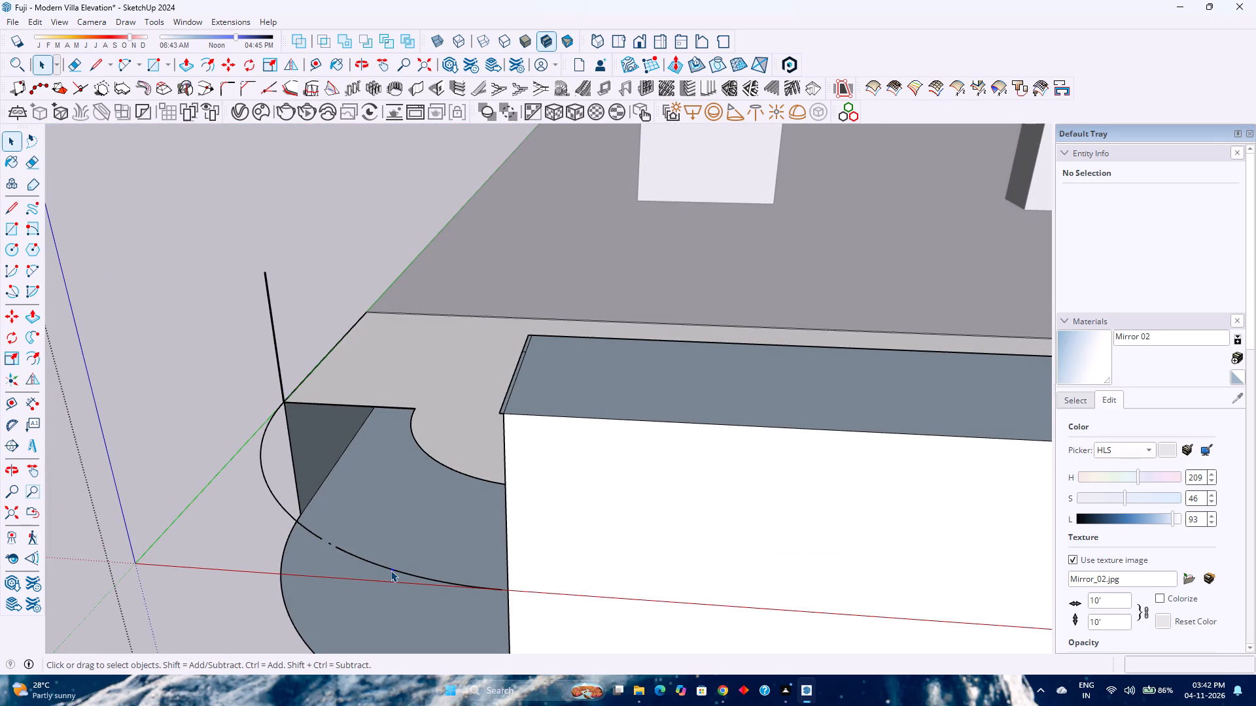
key("Delete")
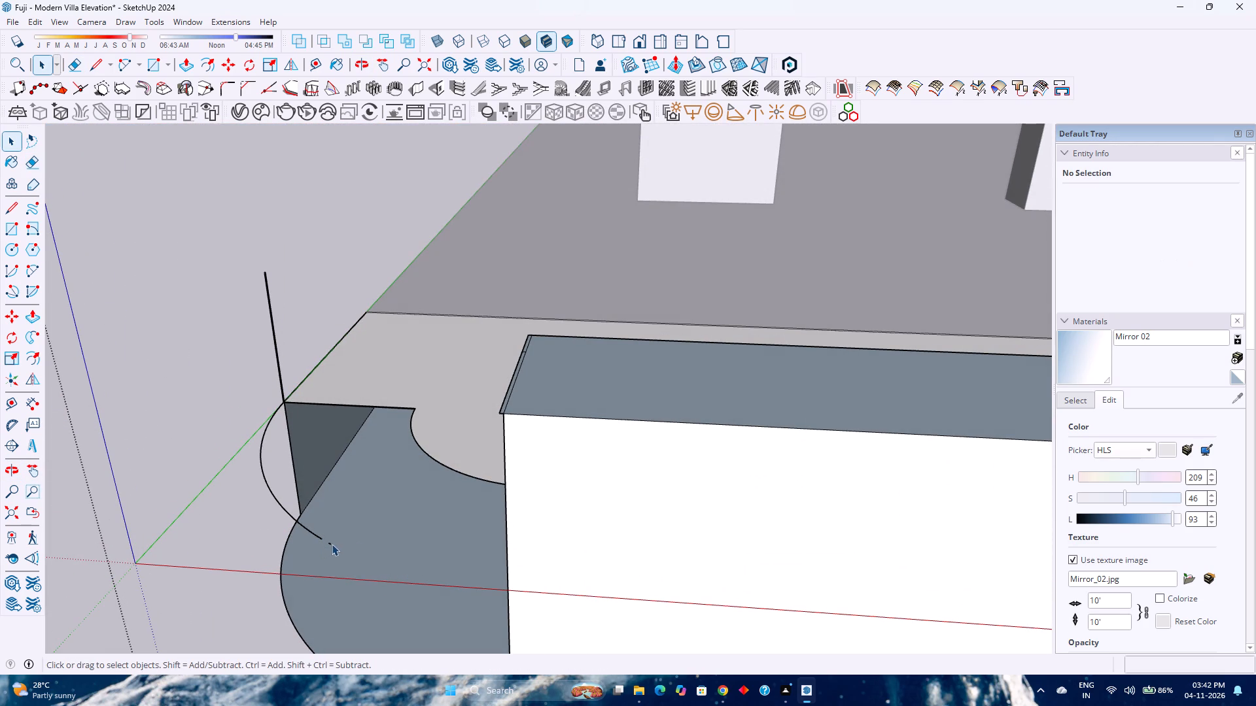
left_click(332, 544)
key("Delete")
triple_click(319, 539)
left_click(319, 539)
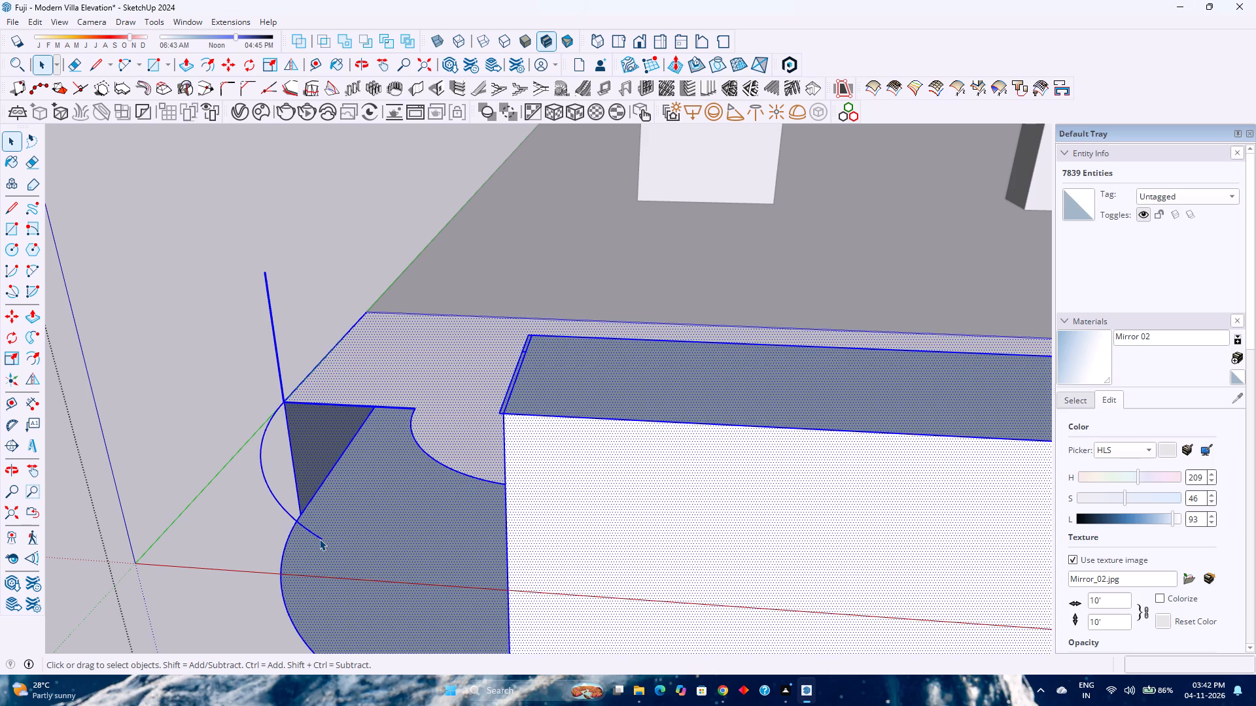
left_click(319, 539)
Erase the stray vertical lines standing above the free end of the bottom band's curved corner.
middle_click_drag(292, 501, 621, 517)
middle_click(622, 516)
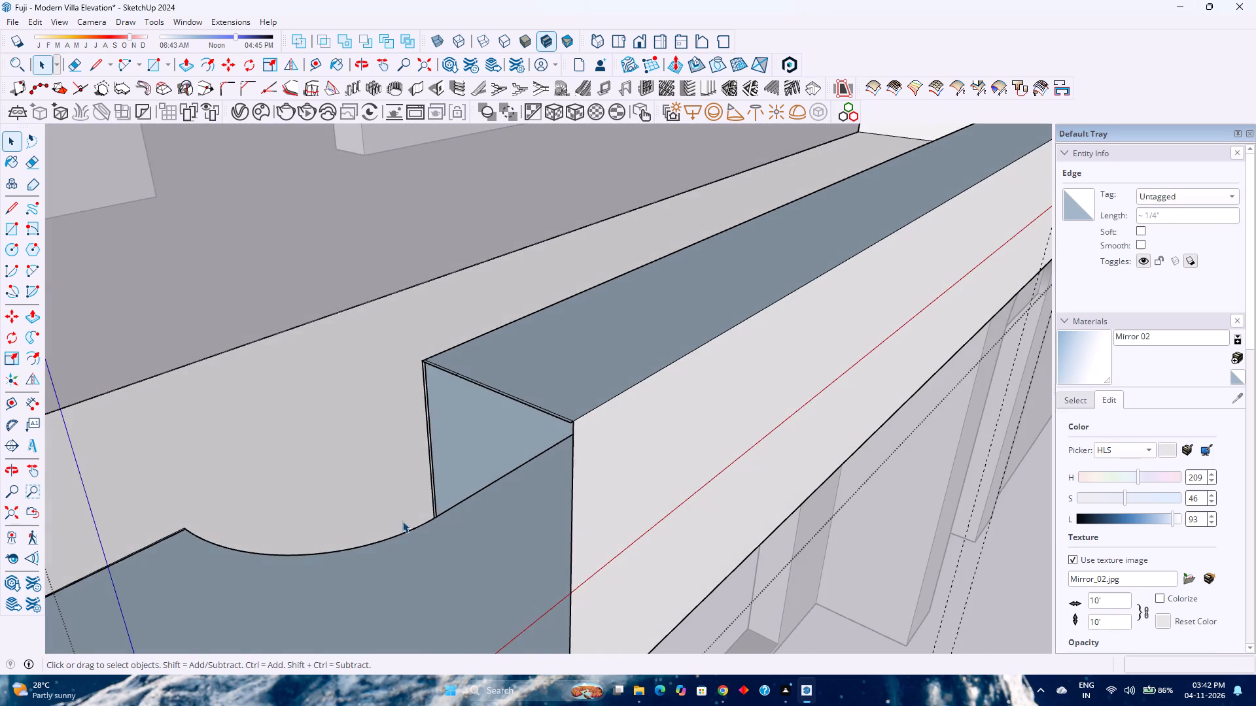
middle_click_drag(255, 546, 678, 454, "shift")
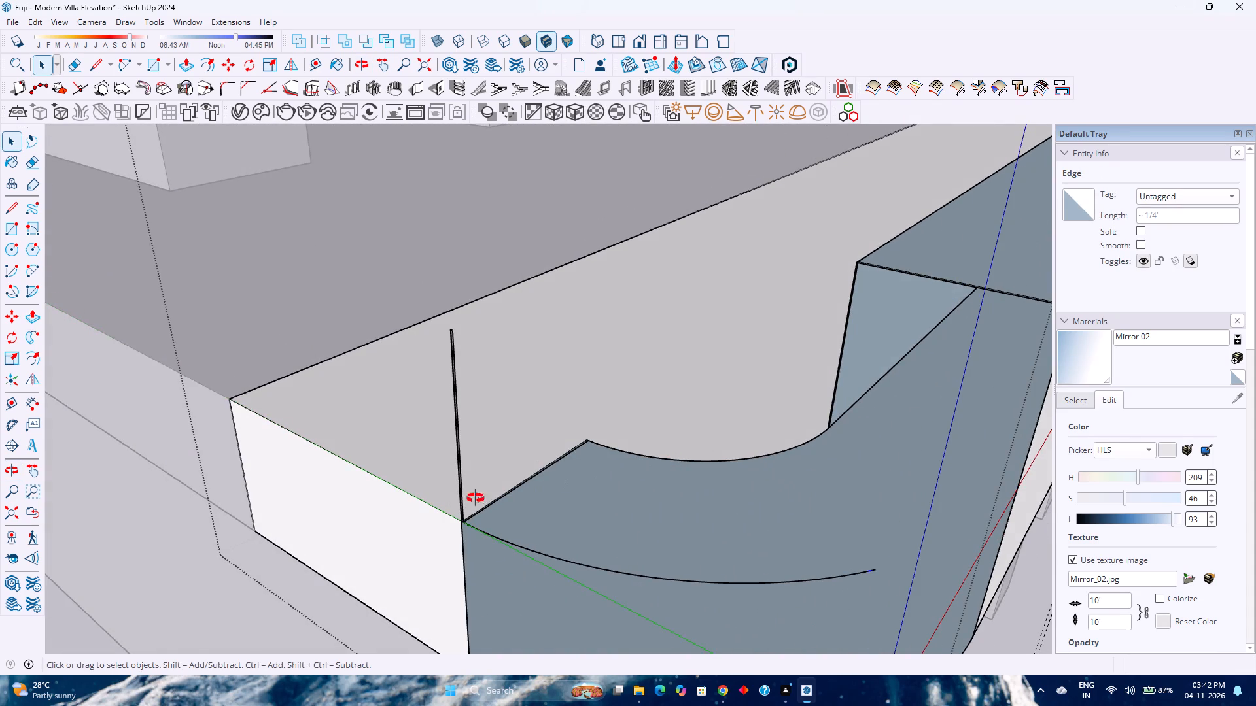
middle_click_drag(476, 498, 507, 369)
middle_click(507, 369)
key("e")
left_click_drag(476, 357, 455, 364)
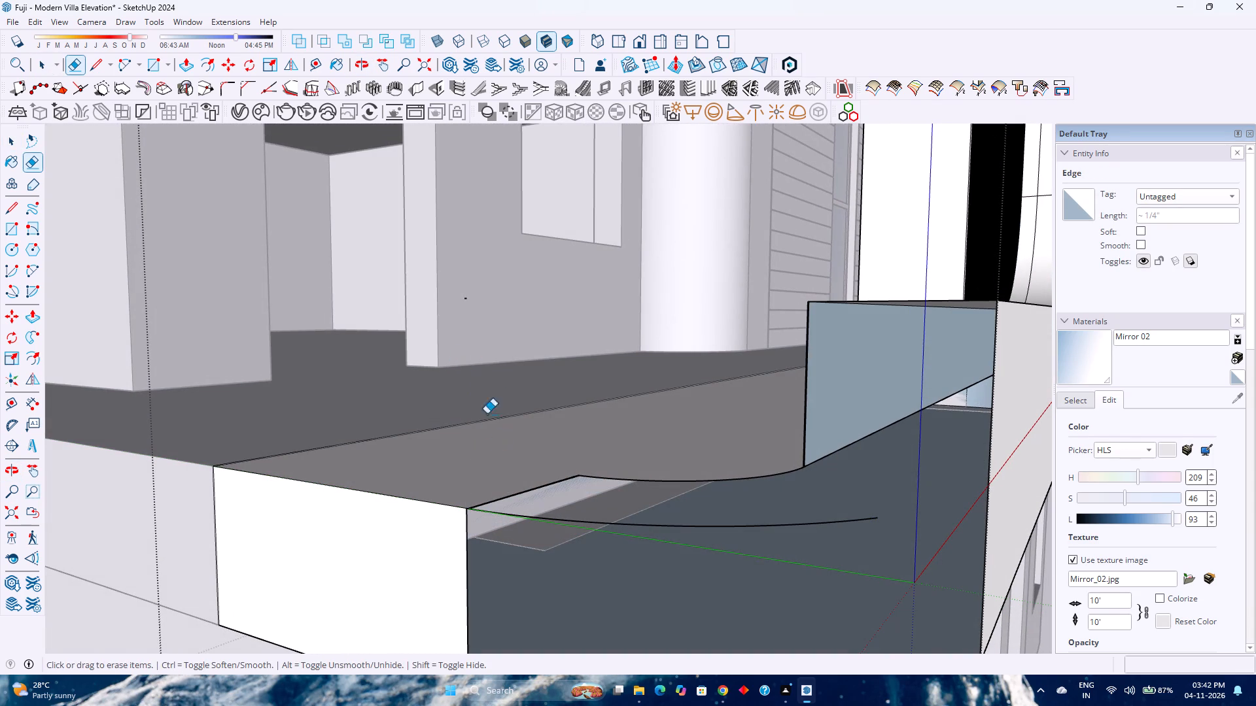
Erase the tiny stray edge floating above the bottom band's curved corner.
left_click(464, 298)
Erase the duplicate edge running beside the short top edge at the free end of the bottom band's curved corner.
scroll(523, 382, "down", 3)
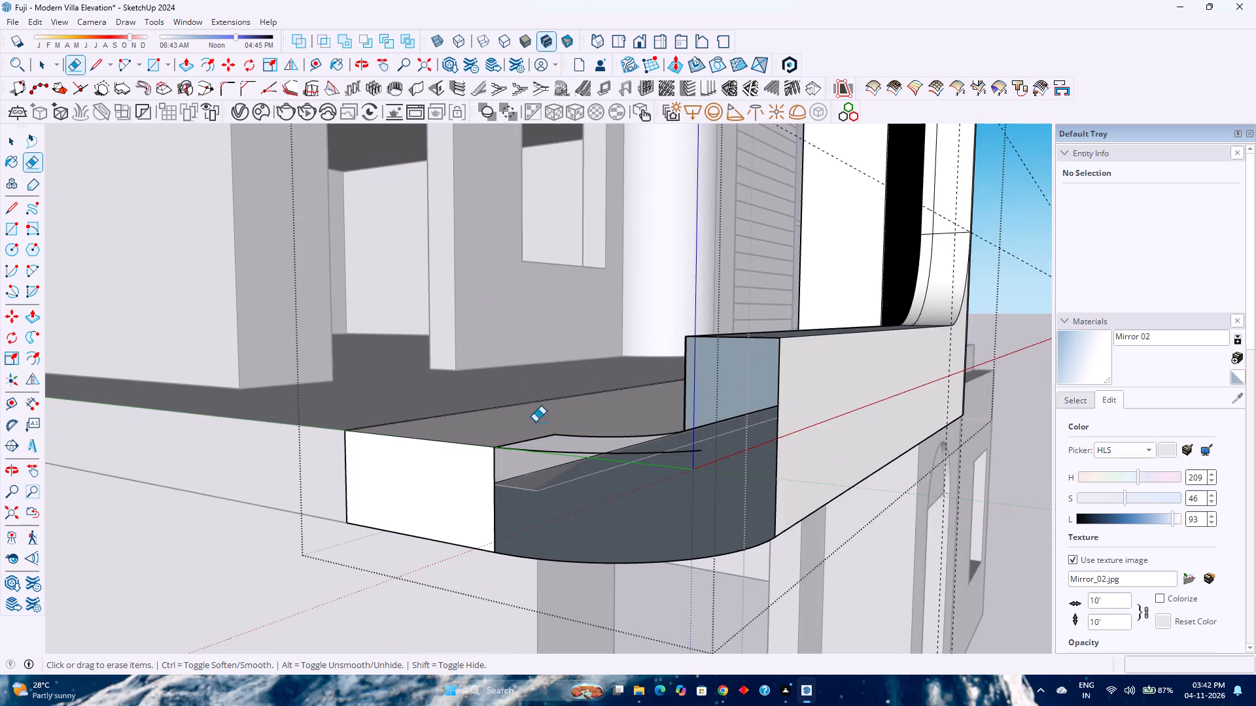
middle_click_drag(545, 433, 921, 471)
scroll(635, 471, "up", 6)
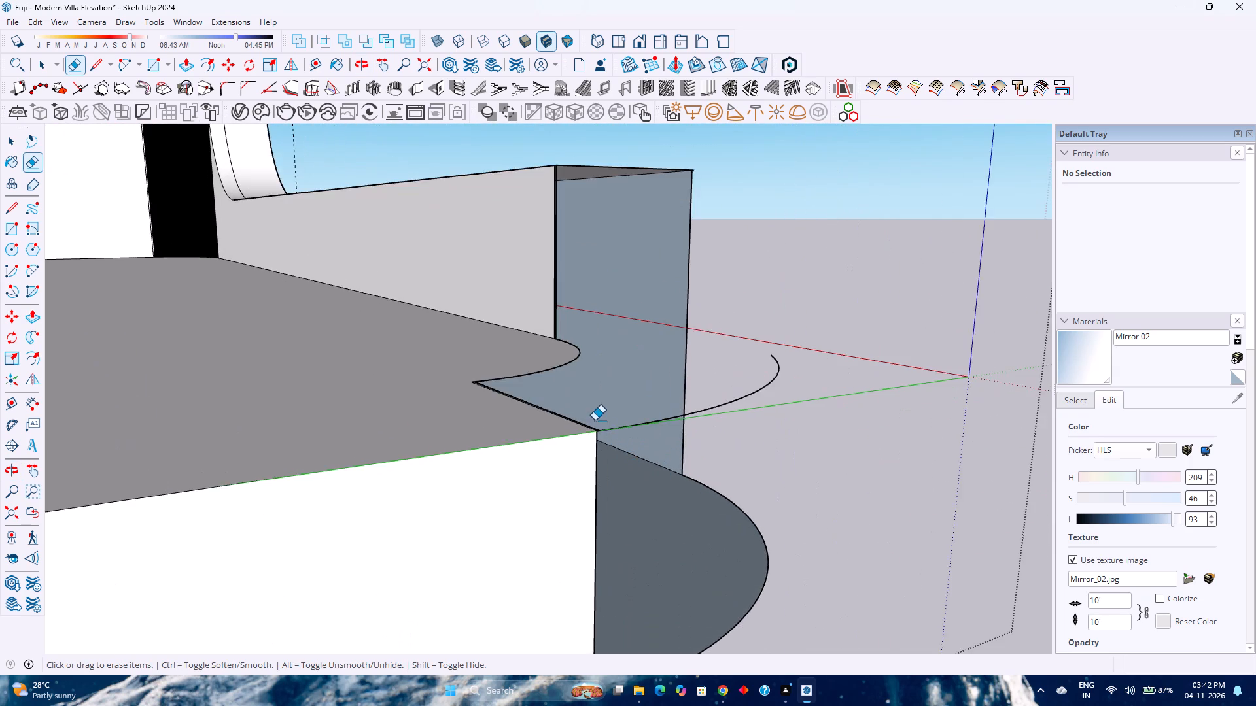
scroll(595, 420, "up", 7)
scroll(611, 450, "down", 3)
left_click(590, 465)
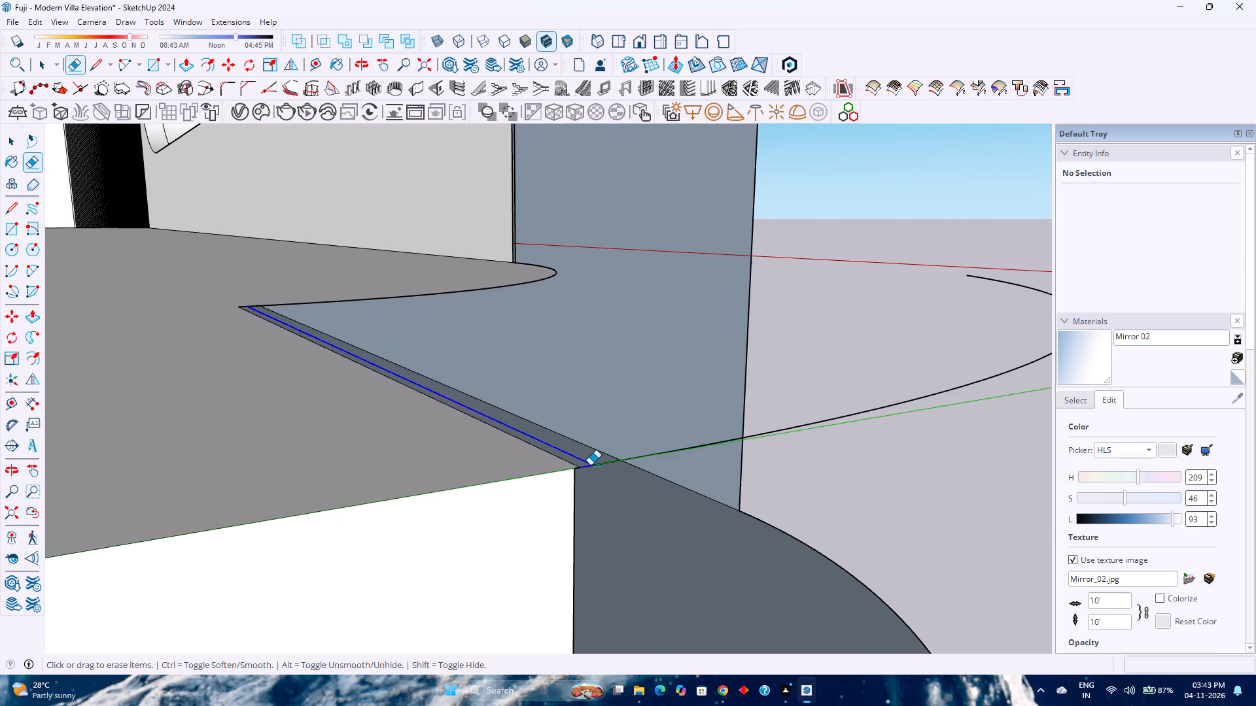
Delete the leftover upper outer arc at the bottom band's curved corner.
scroll(600, 466, "down", 1)
middle_click_drag(600, 466, 570, 470)
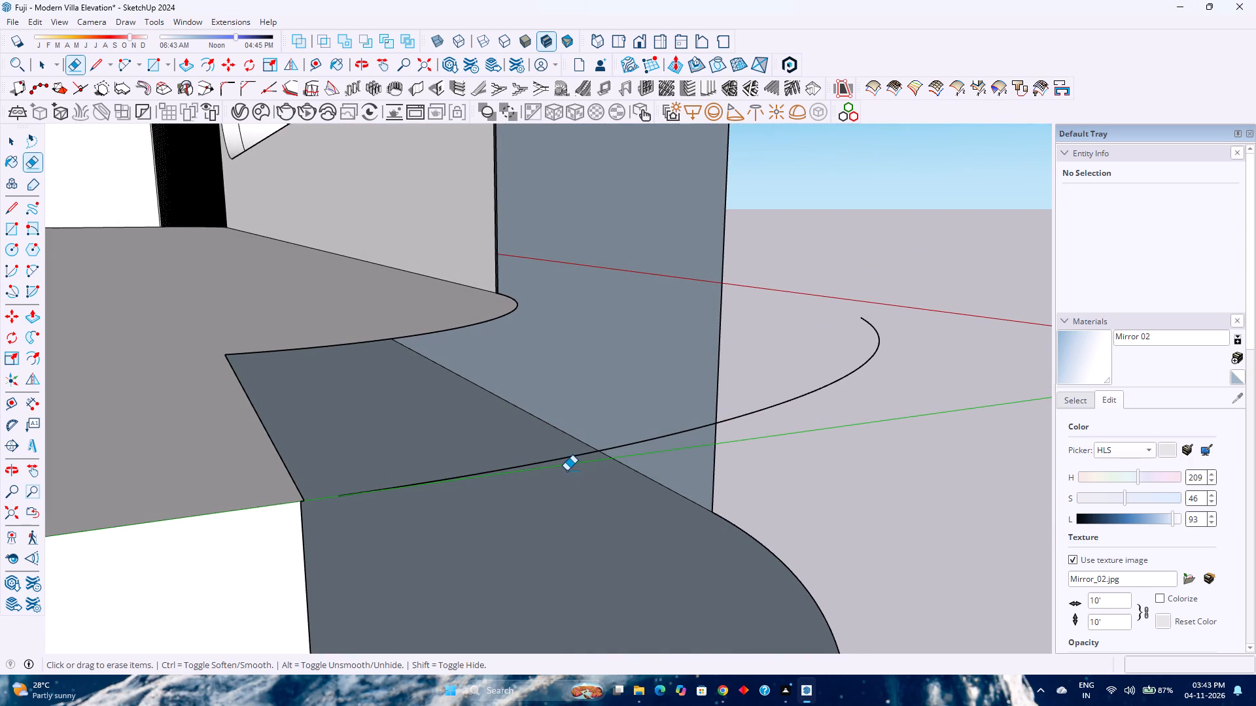
key("space")
triple_click(574, 456)
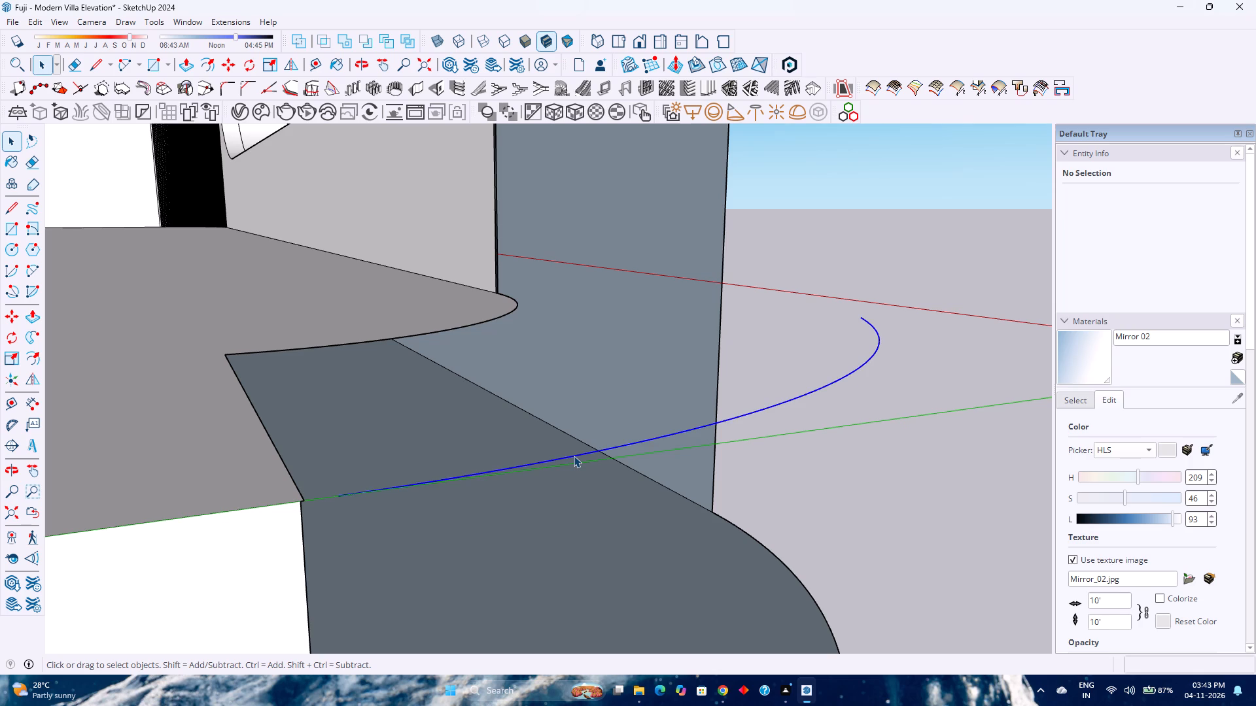
key("Delete")
Examine the open curved corner of the bottom band and the straight band's end face from several sides.
scroll(568, 473, "down", 7)
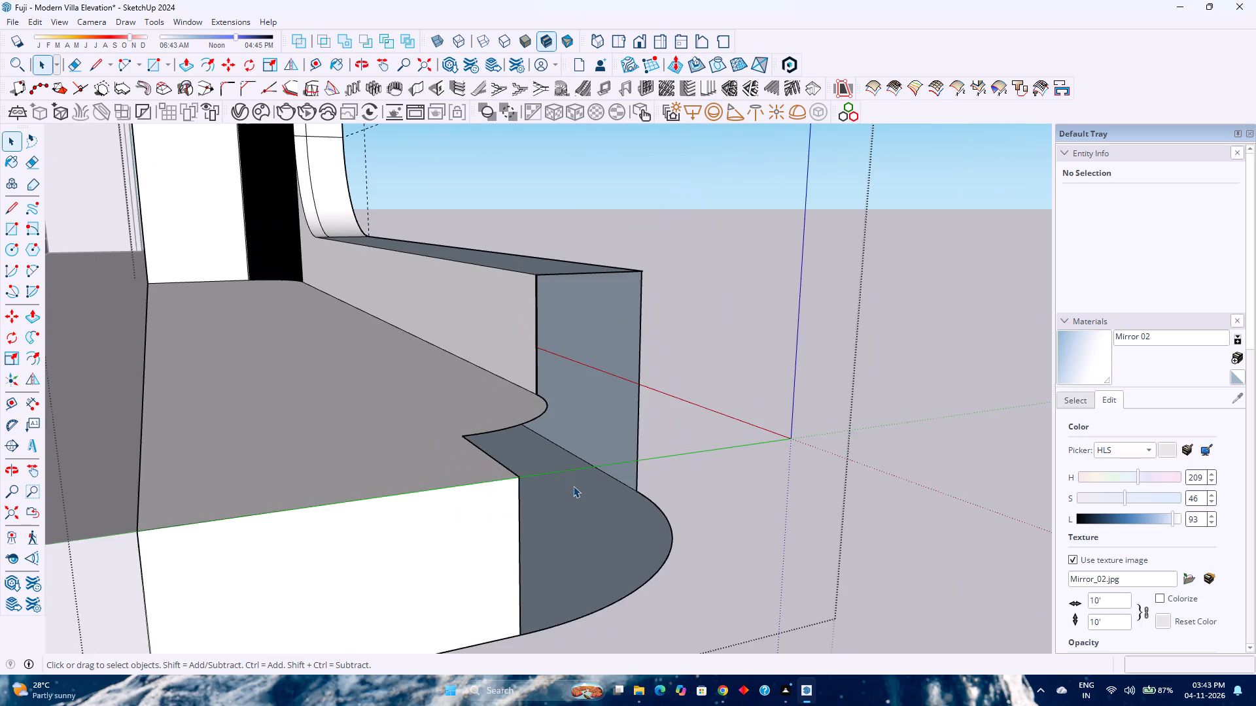
scroll(573, 486, "down", 2)
middle_click_drag(568, 517, 584, 458, "shift")
middle_click(584, 458, "shift")
middle_click_drag(609, 460, 372, 514)
middle_click_drag(463, 513, 517, 494)
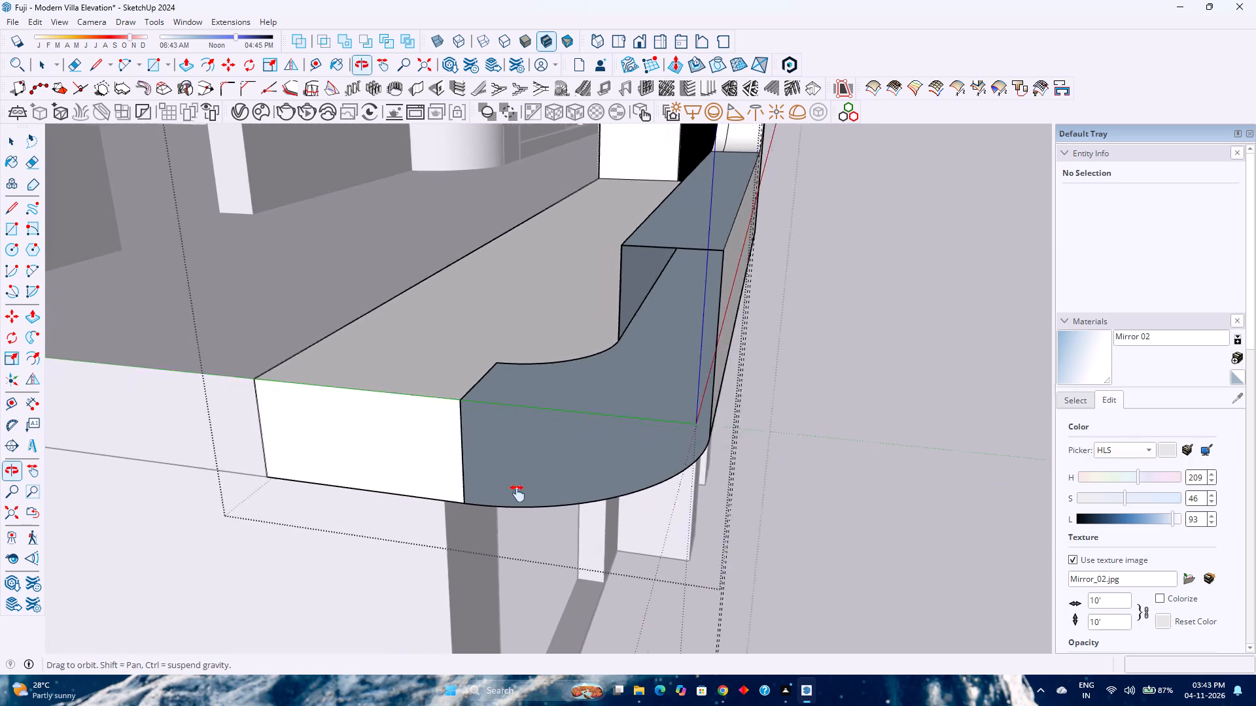
middle_click_drag(517, 494, 559, 500)
scroll(601, 507, "down", 1)
middle_click_drag(601, 507, 362, 466)
middle_click(362, 466)
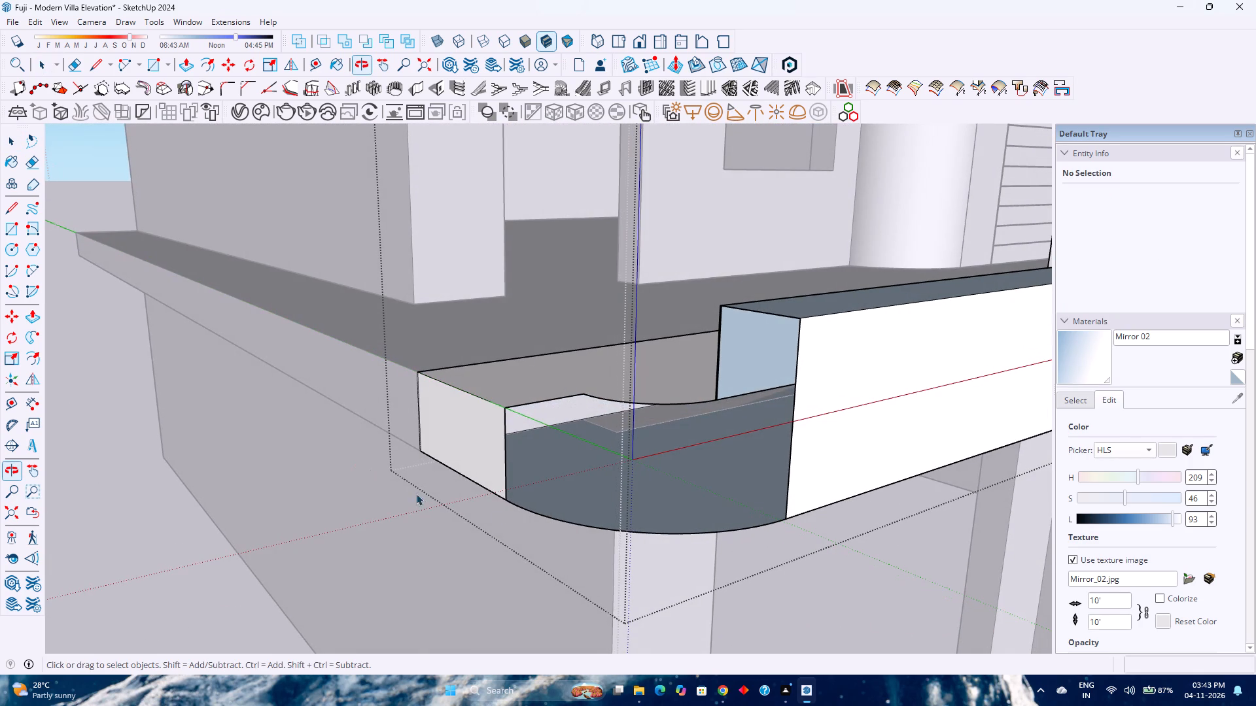
middle_click_drag(683, 410, 754, 569)
middle_click(755, 570)
scroll(829, 492, "up", 7)
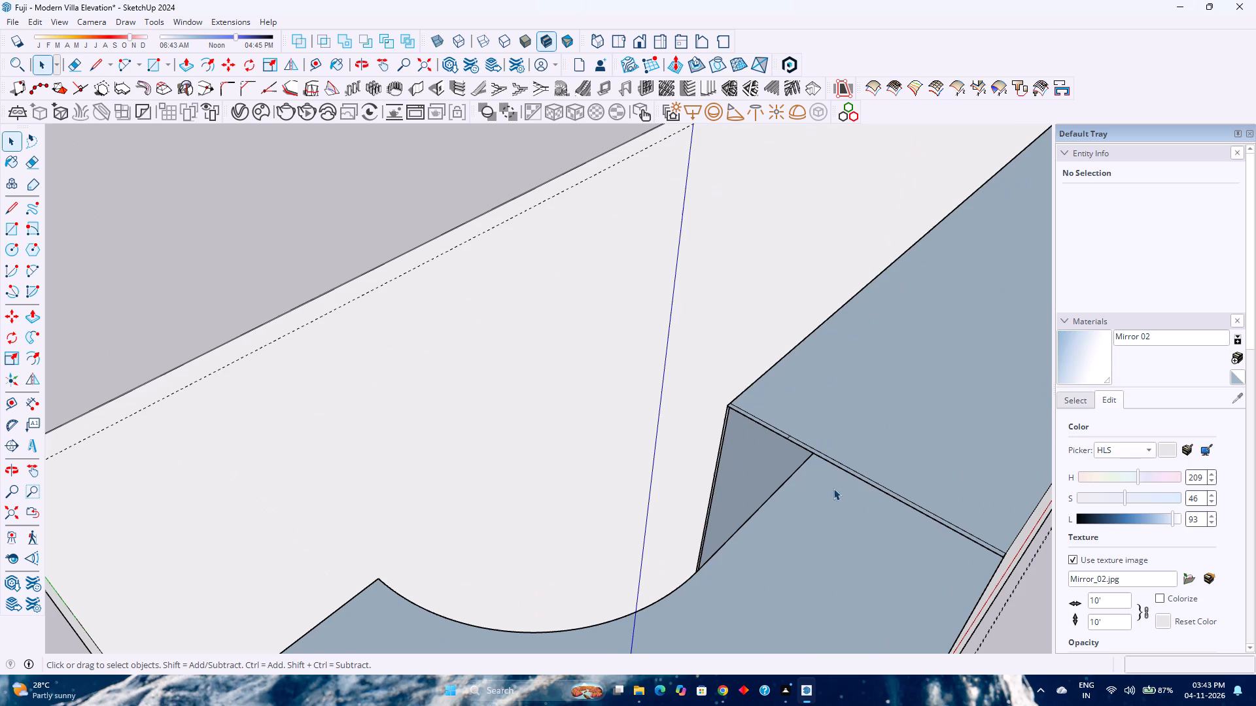
left_click(742, 419)
scroll(746, 418, "up", 2)
scroll(746, 418, "down", 2)
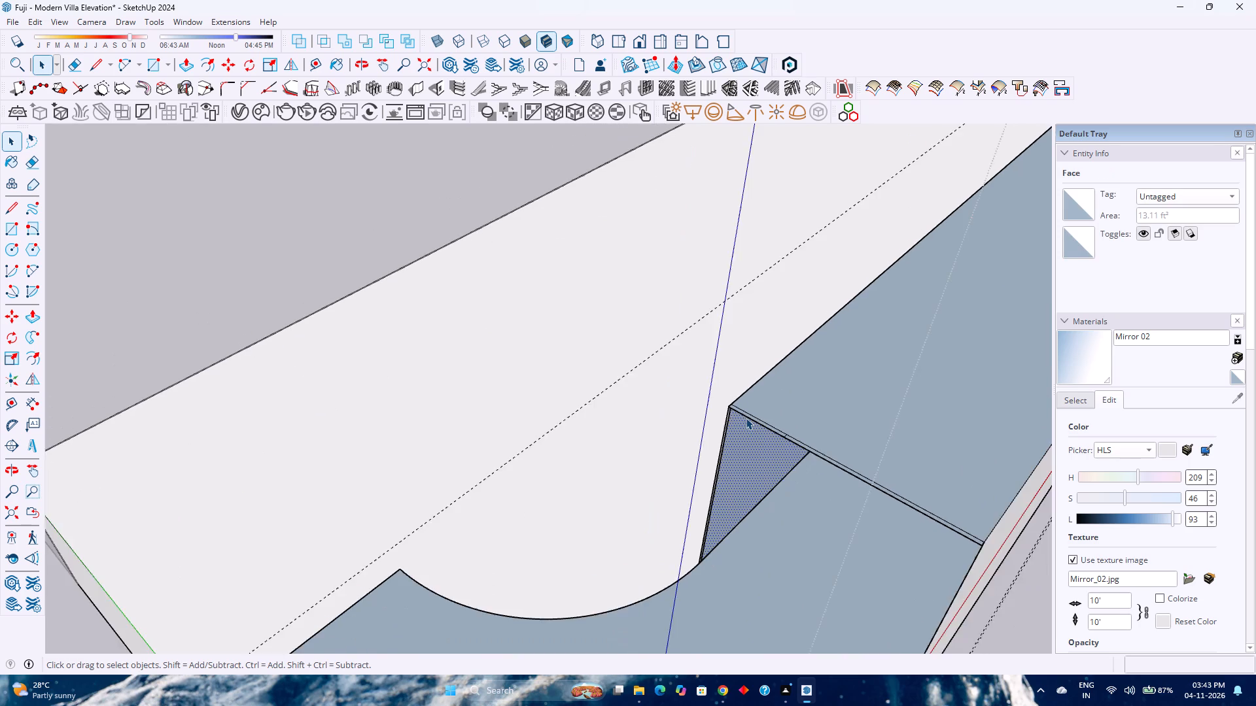
scroll(746, 418, "down", 7)
middle_click_drag(769, 486, 694, 426)
middle_click(694, 426)
scroll(693, 421, "down", 3)
middle_click_drag(715, 486, 655, 414)
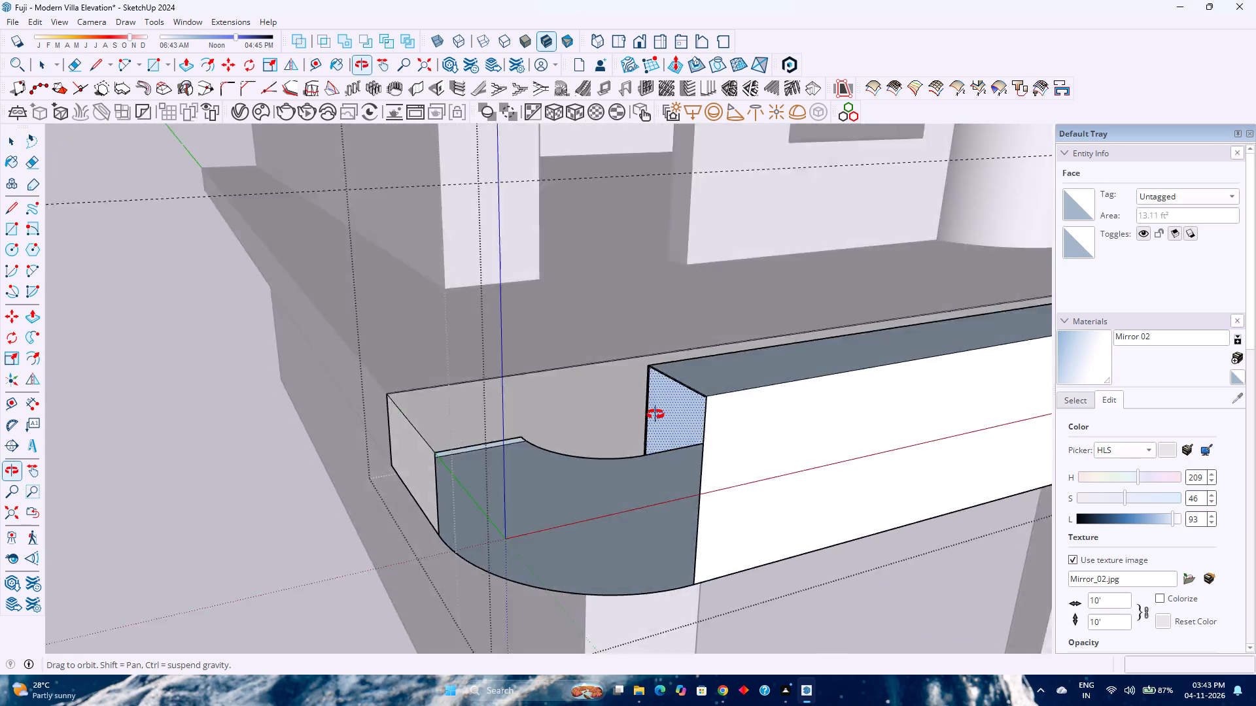
middle_click_drag(655, 414, 720, 428)
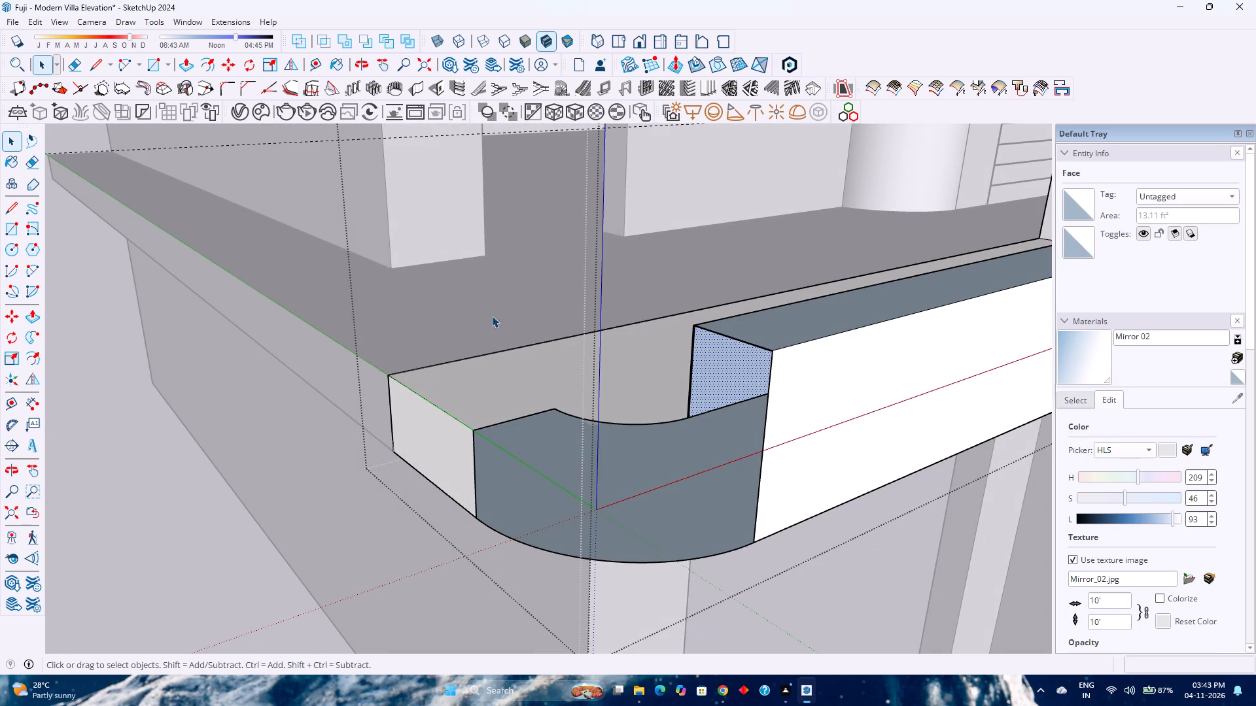
Place a guide 1' above the bottom front edge of the straight band.
left_click(316, 66)
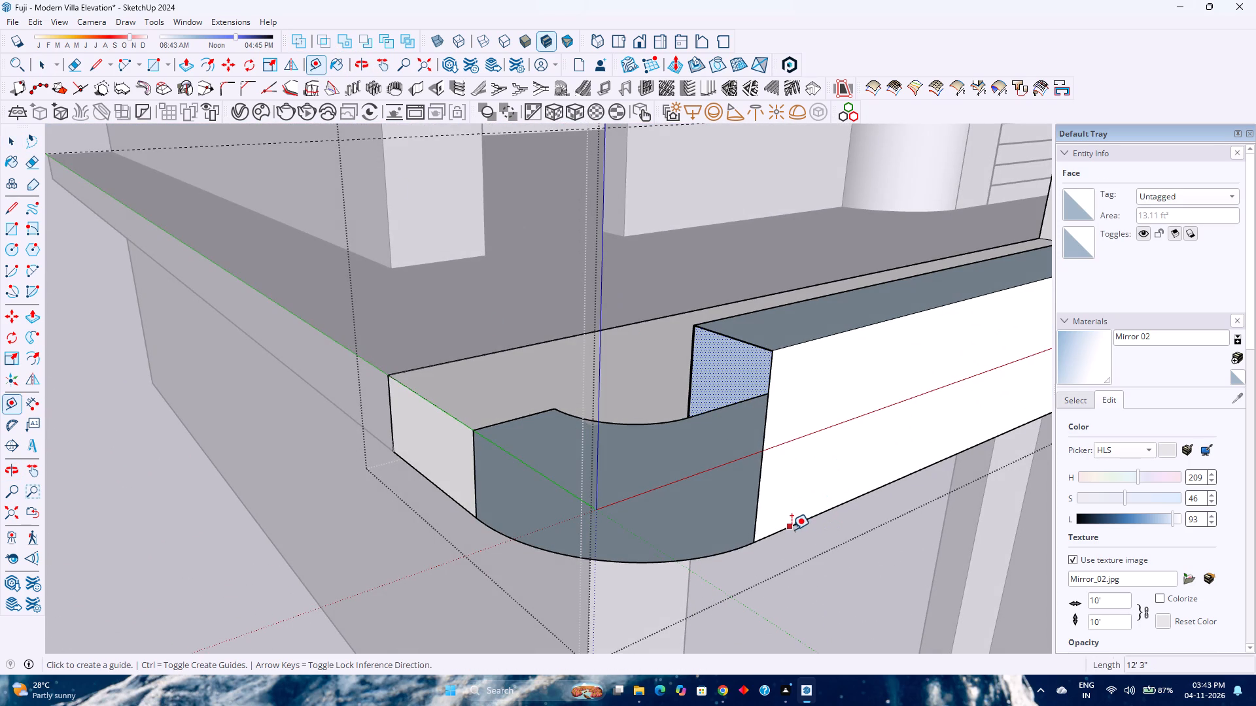
left_click(792, 531)
left_click(777, 448)
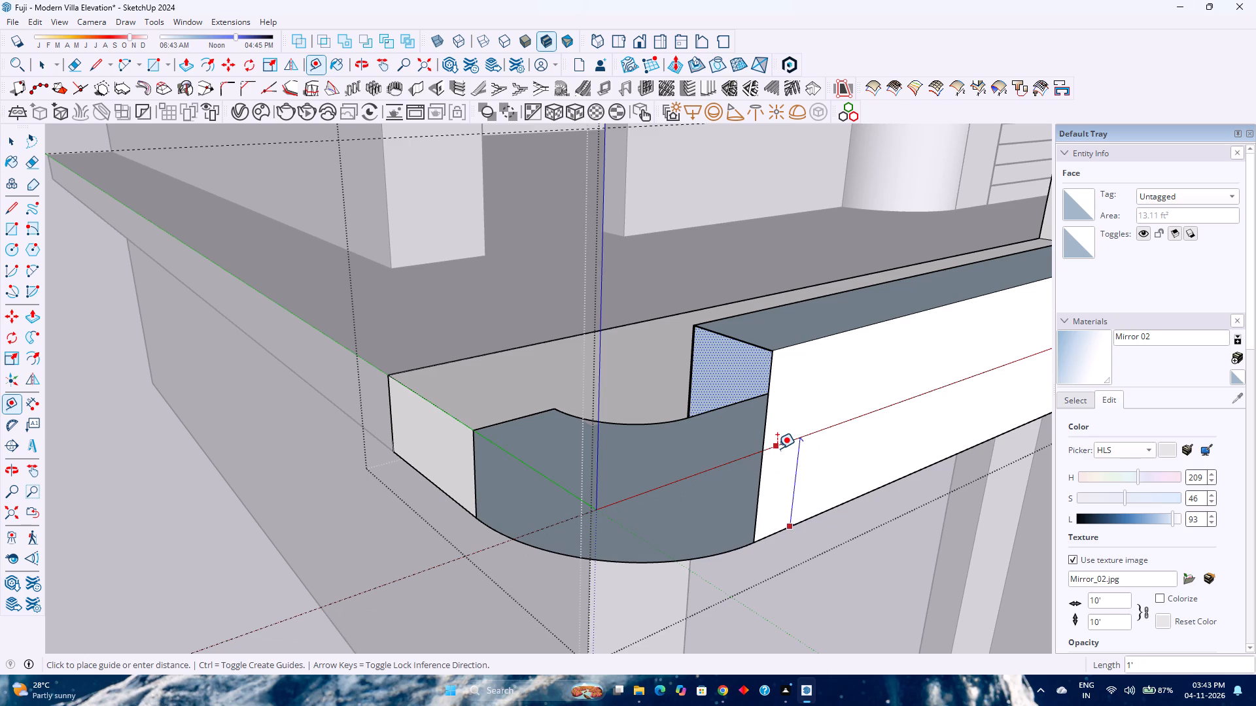
Place a guide along the slab's top end edge beside the curved corner and a parallel one offset 2' inward.
left_click(461, 418)
left_click(461, 421)
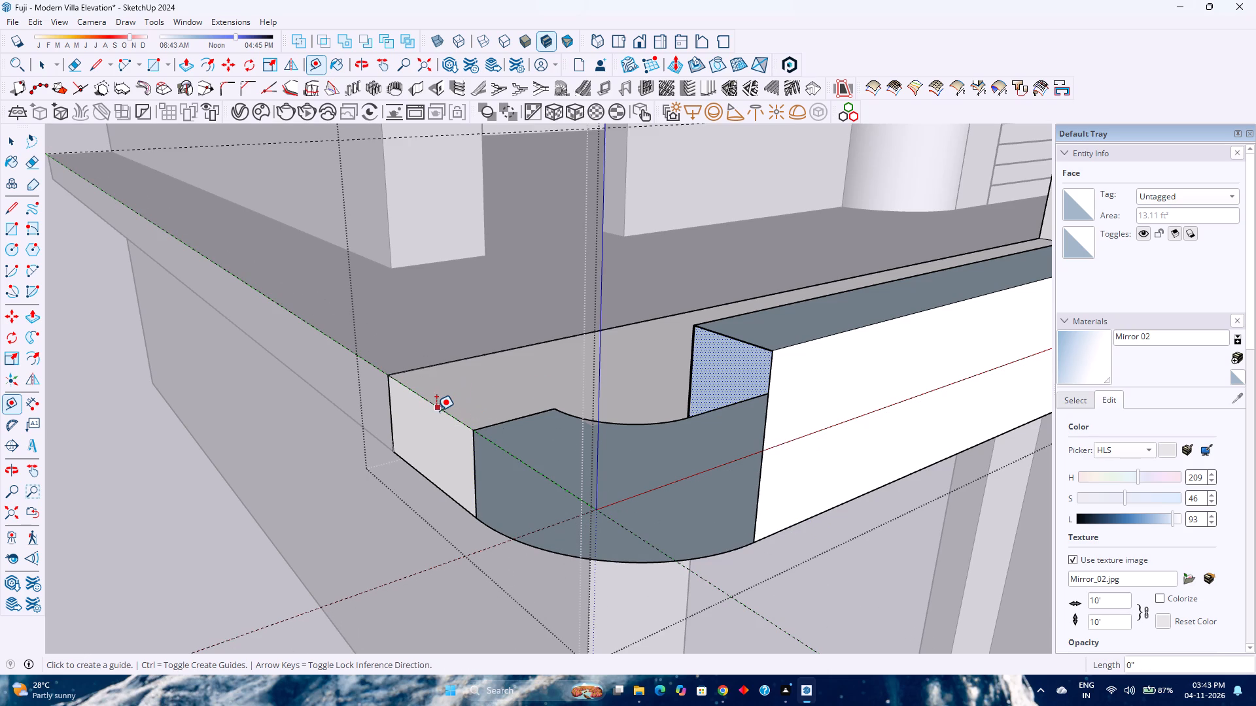
left_click(436, 411)
key("2")
key("apostrophe")
key("Return")
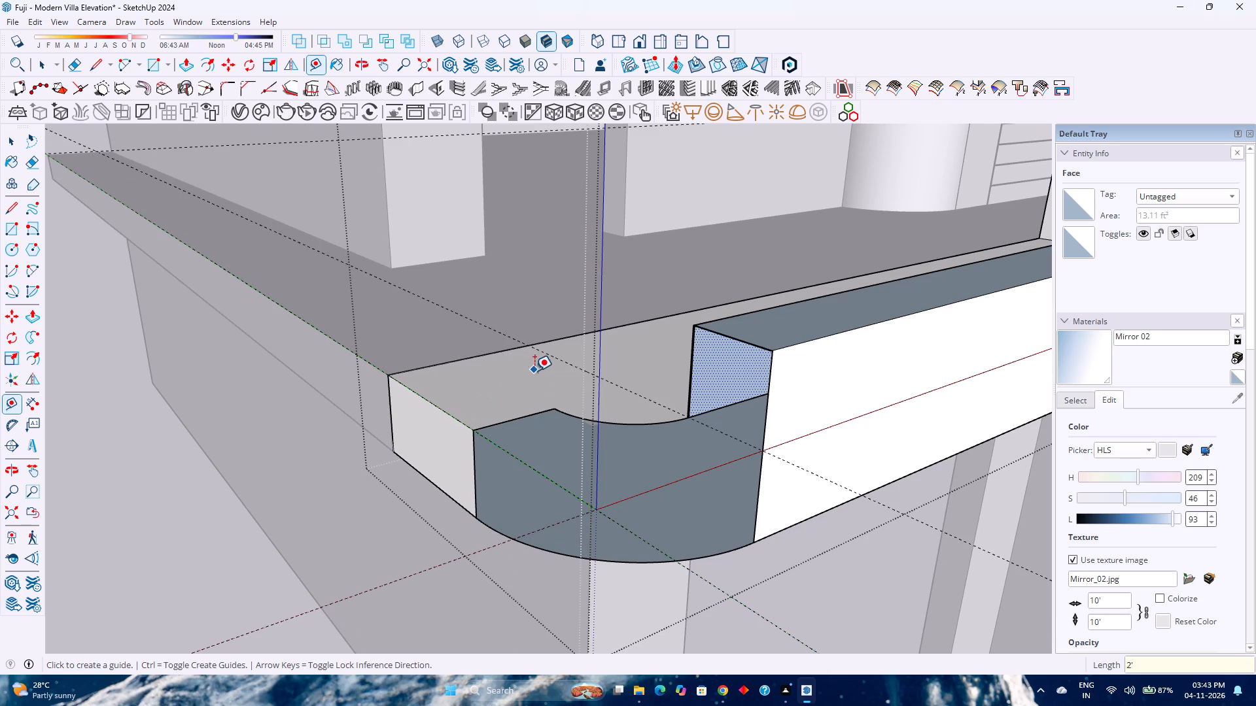
Place a guide parallel to the straight band's front face, offset 2' inward from the front guide.
middle_click_drag(740, 463, 854, 548)
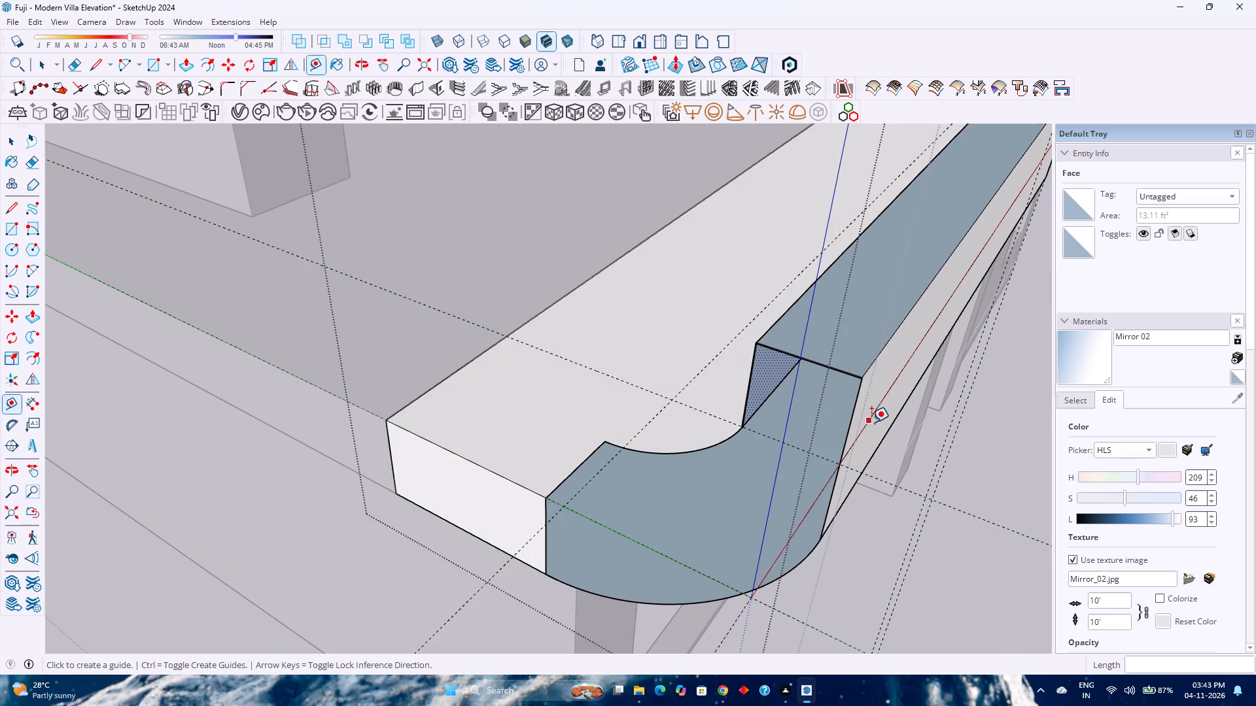
left_click(871, 422)
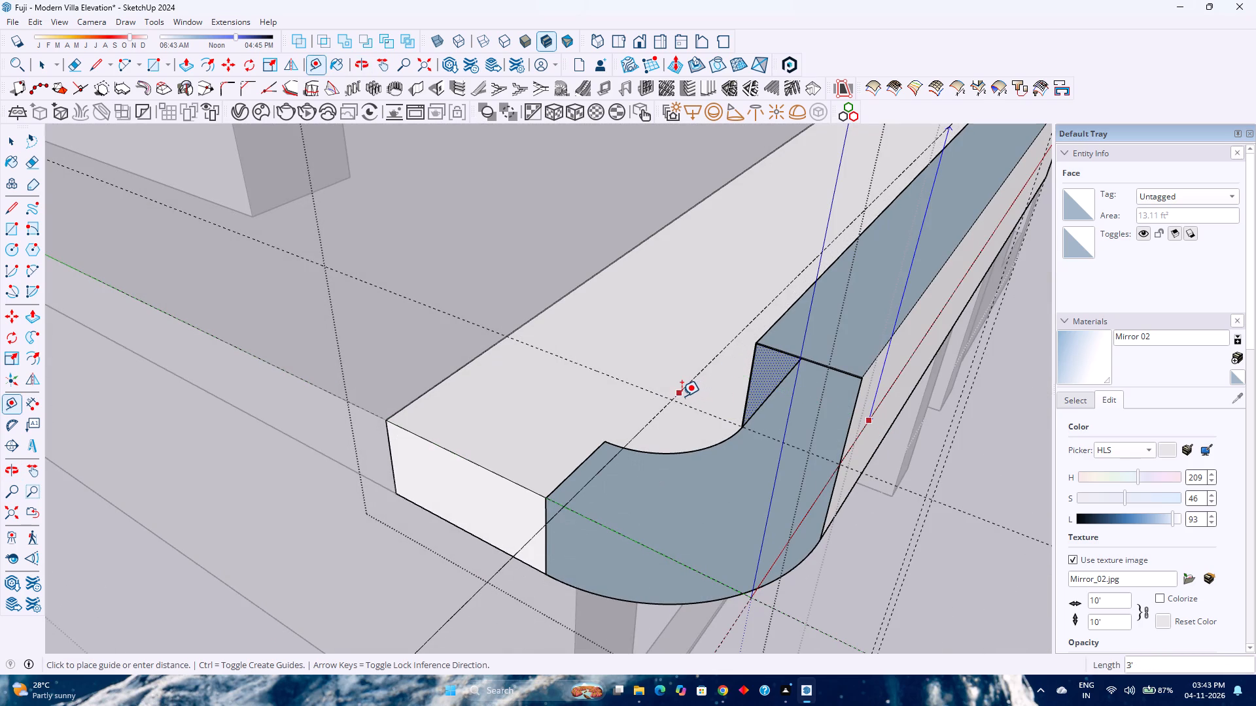
middle_click_drag(682, 432, 778, 532)
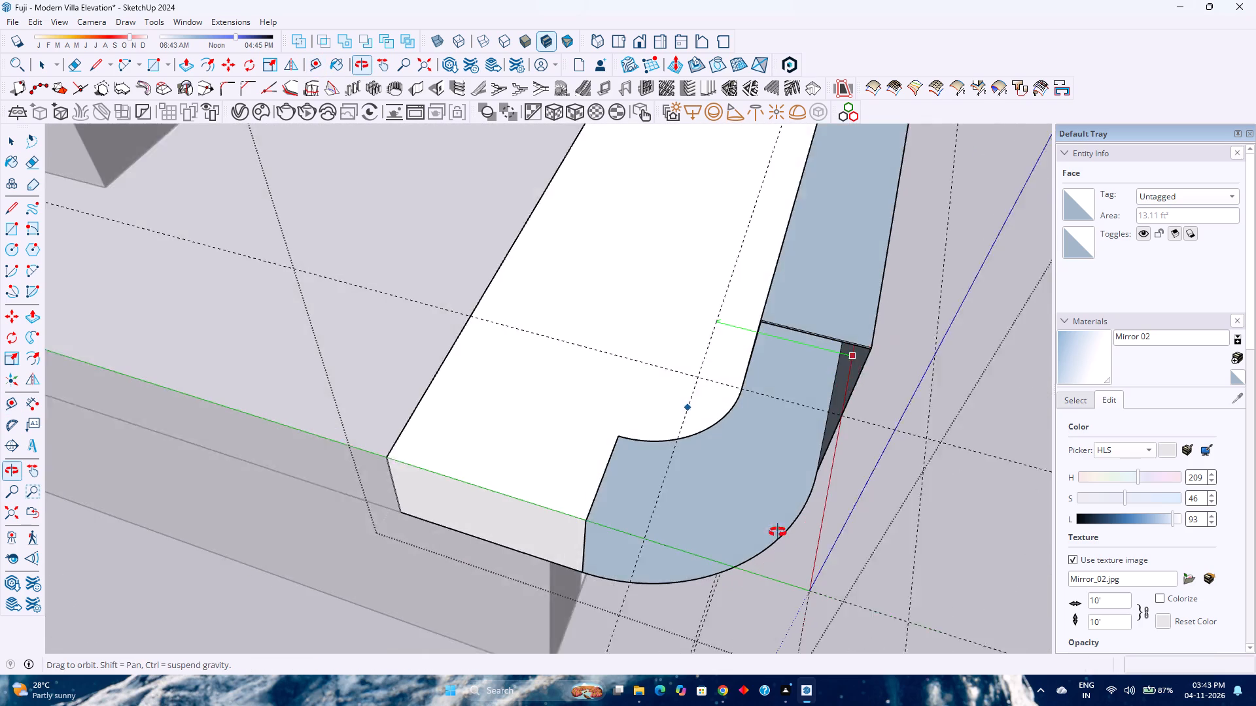
middle_click_drag(778, 532, 784, 545)
key("2")
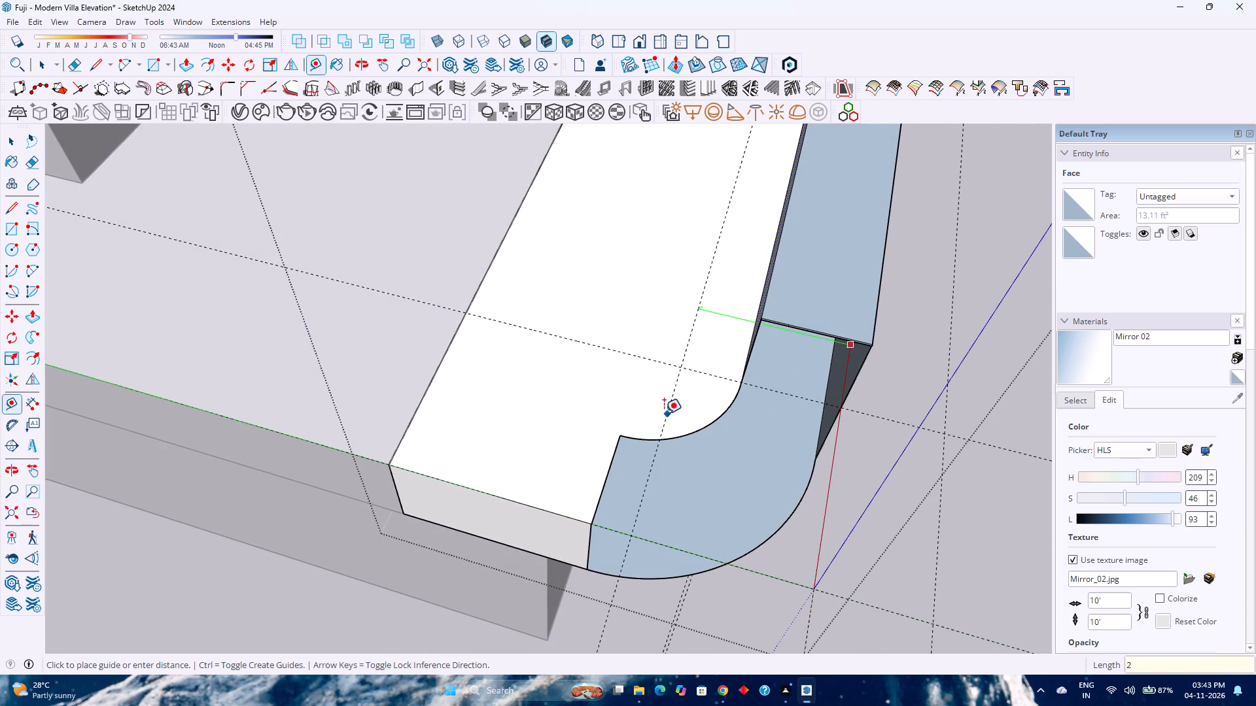
key("apostrophe")
key("Return")
Draw an outer arc from the curved corner's upper free-end point to the 2' guide's crossing on the straight band's front.
middle_click_drag(666, 454, 610, 364)
middle_click(610, 364)
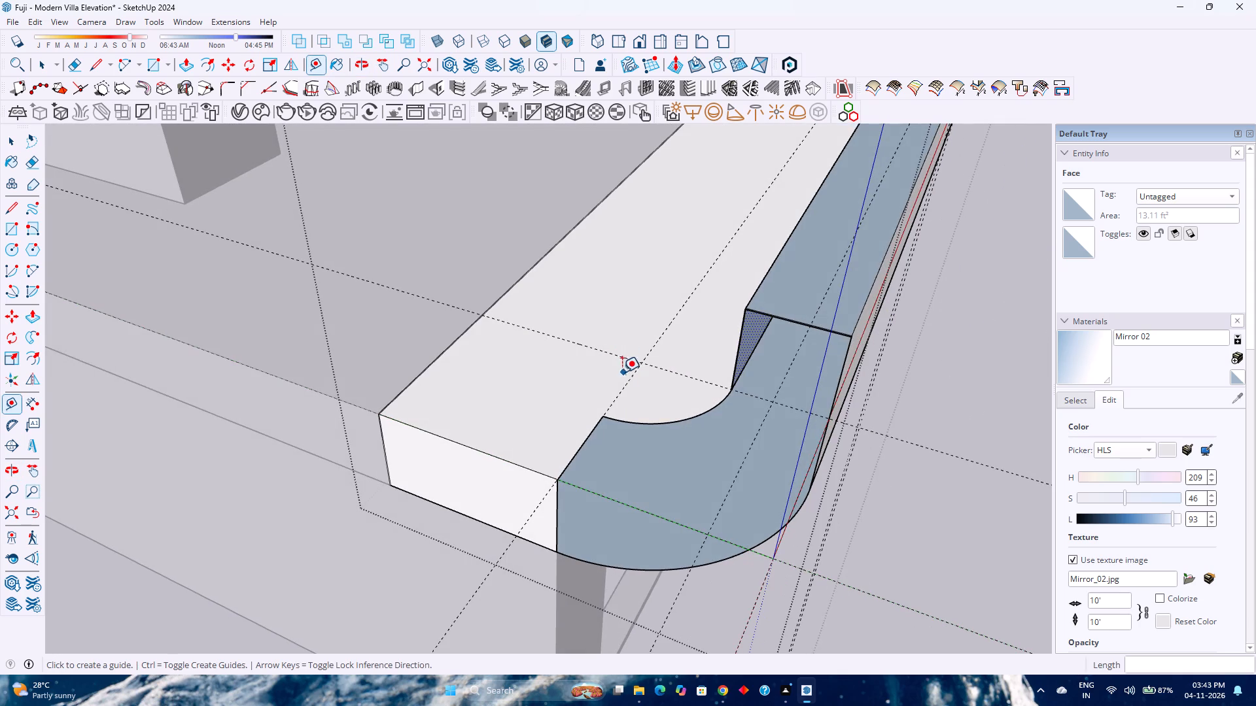
key("a")
left_click(561, 482)
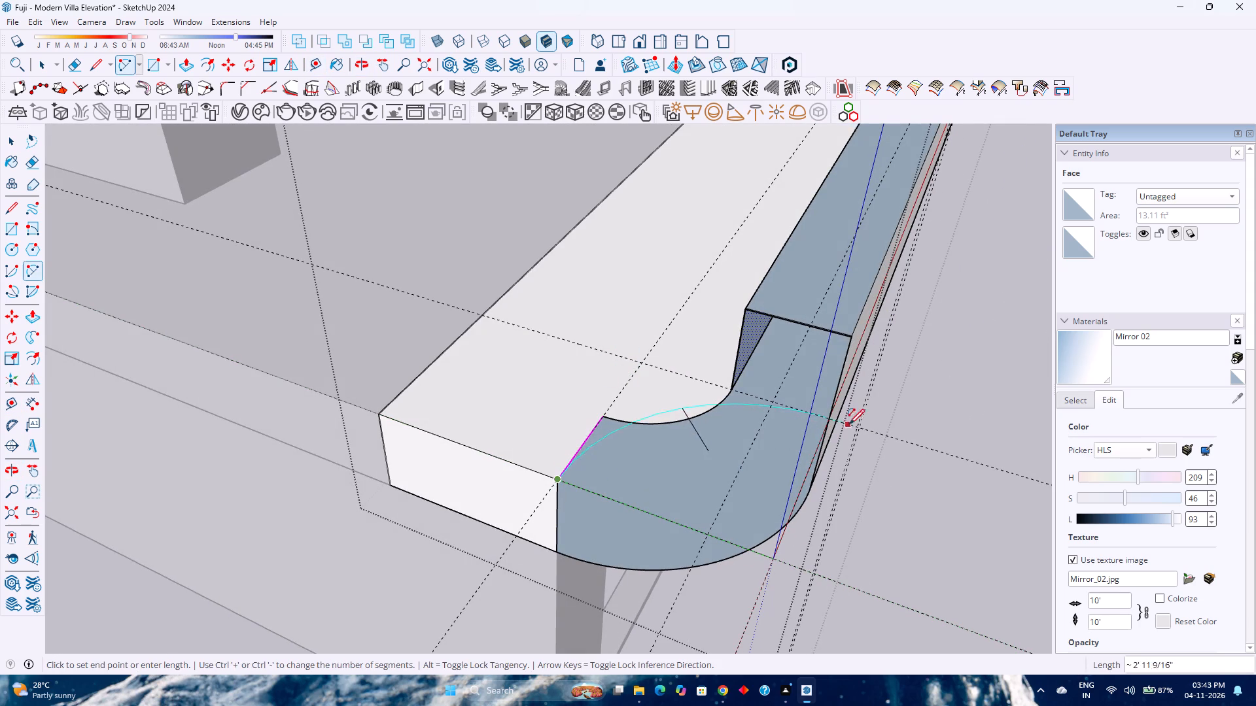
left_click(832, 418)
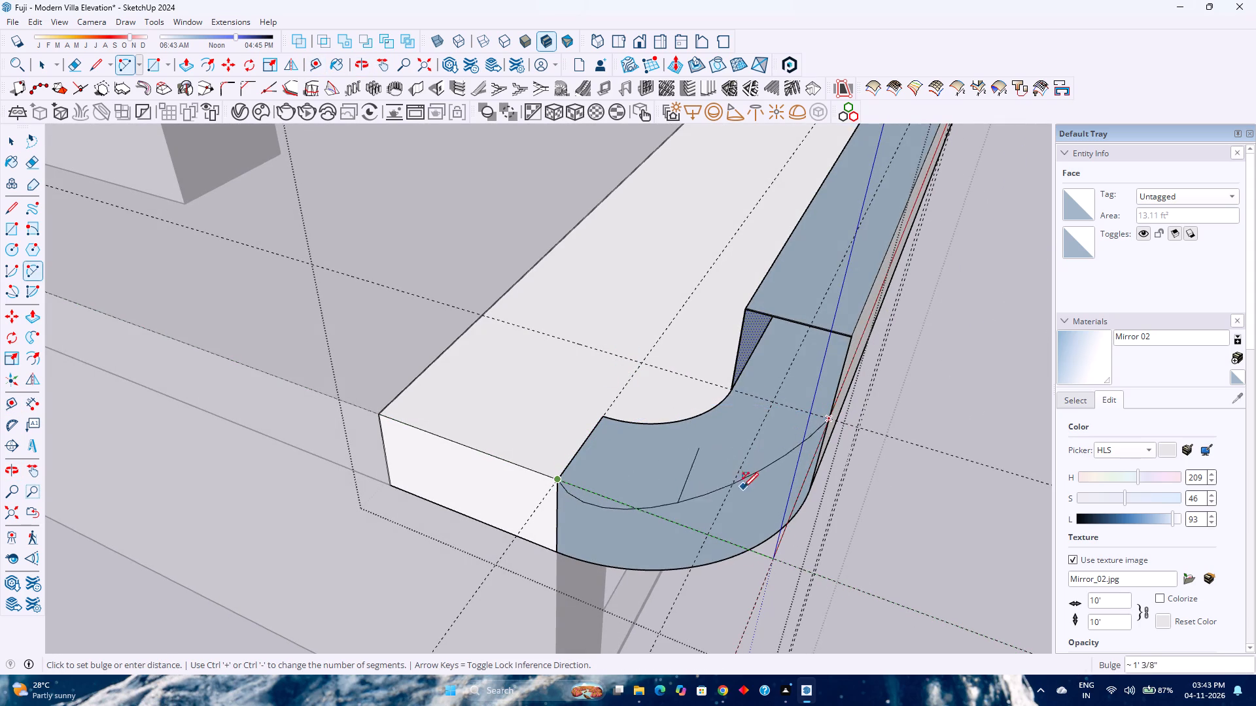
left_click(661, 516)
Set the new upper outer arc's radius to 2'.
middle_click_drag(697, 529, 663, 512)
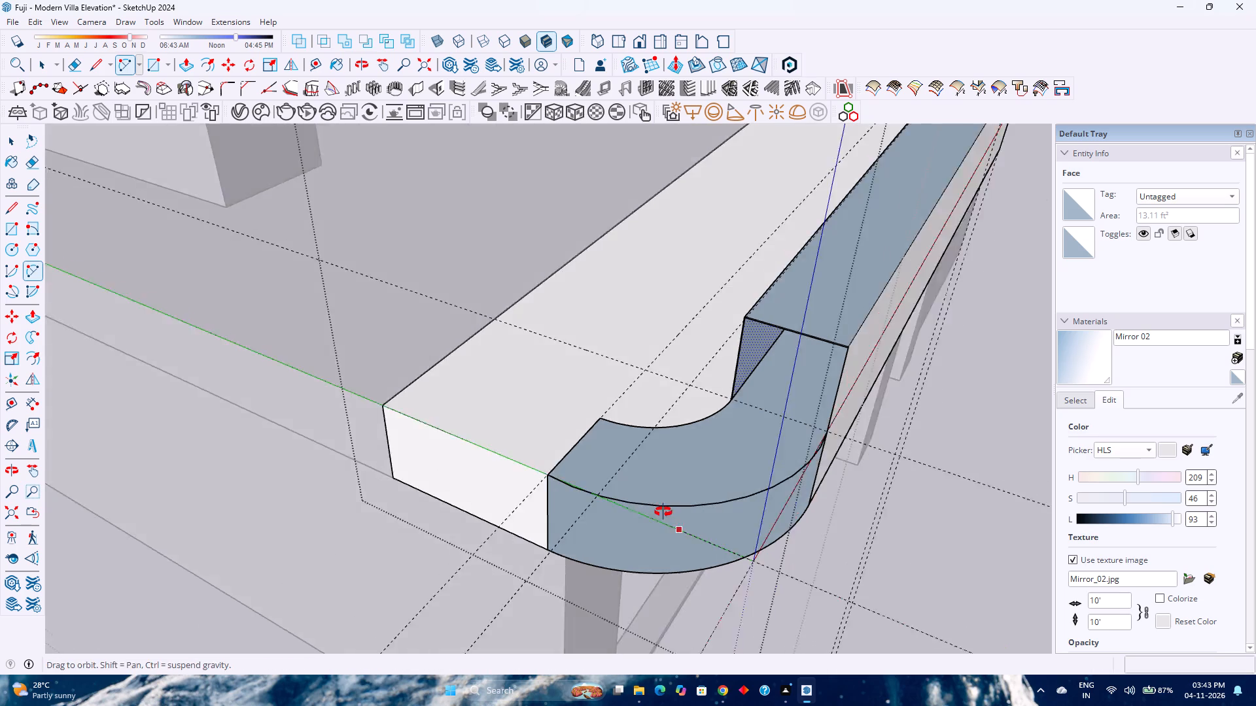
middle_click_drag(663, 512, 512, 439)
key("space")
left_click(665, 510)
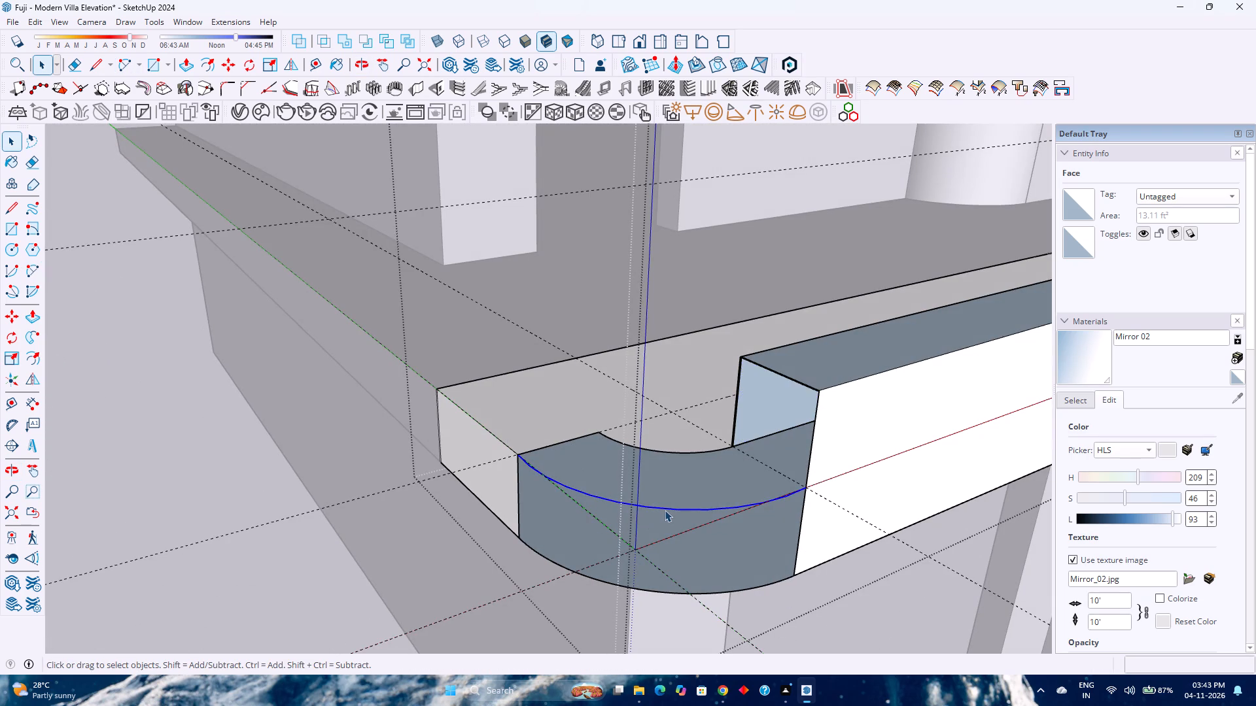
left_click_drag(1198, 217, 1111, 223)
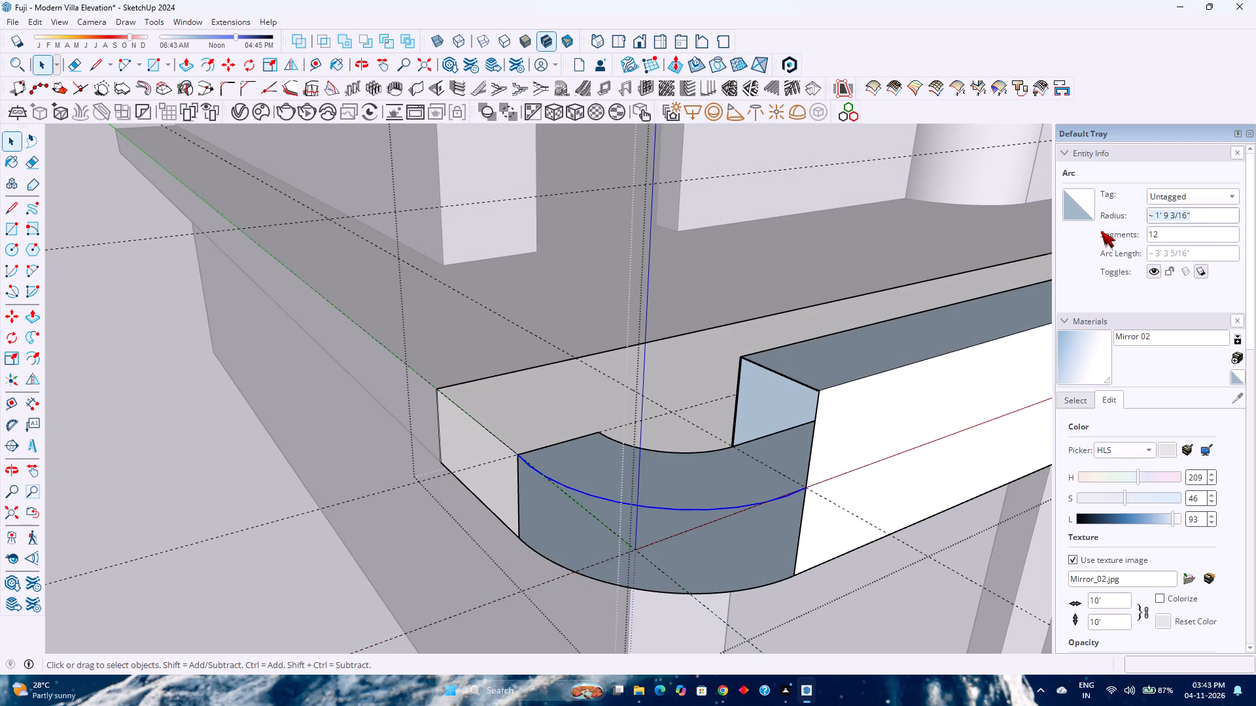
type("2'")
key("Return")
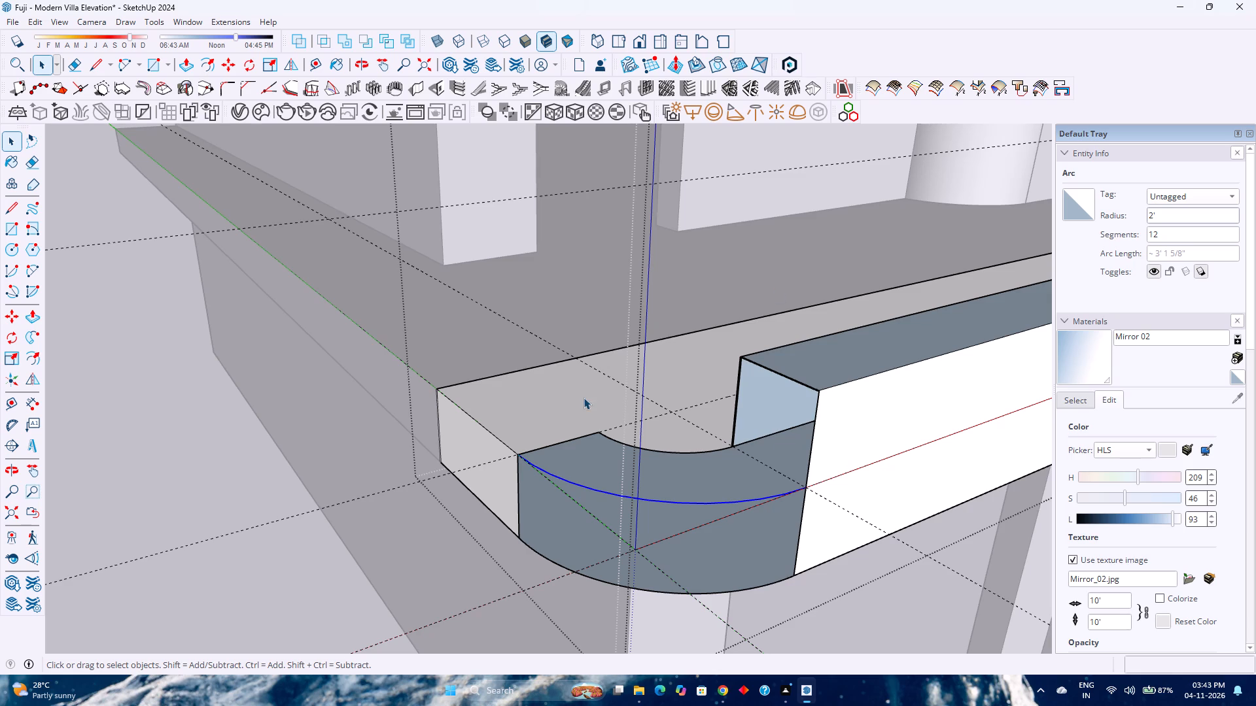
Draw a 1' line joining the inner arc's end to the outer arc's end, closing the curved corner's top face.
middle_click_drag(674, 572, 1005, 686)
middle_click(1005, 686)
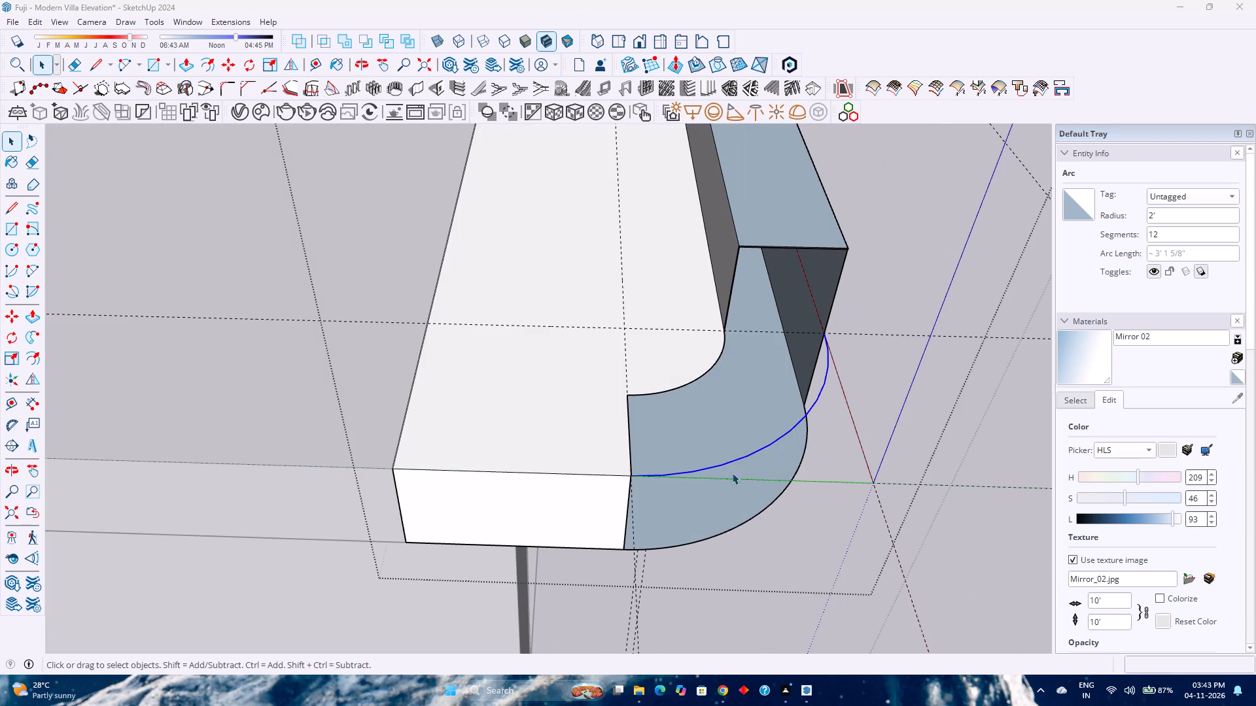
middle_click_drag(737, 454, 682, 537, "shift")
scroll(691, 515, "up", 1)
key("l")
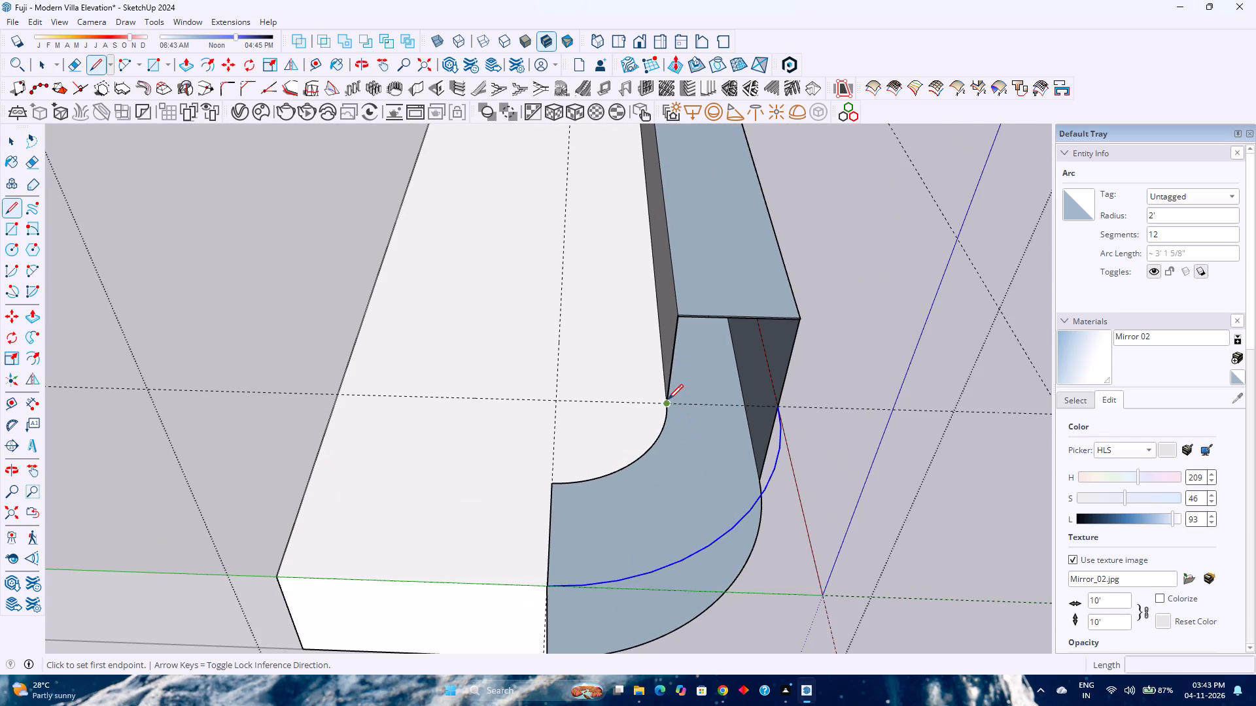
left_click(668, 399)
left_click(776, 403)
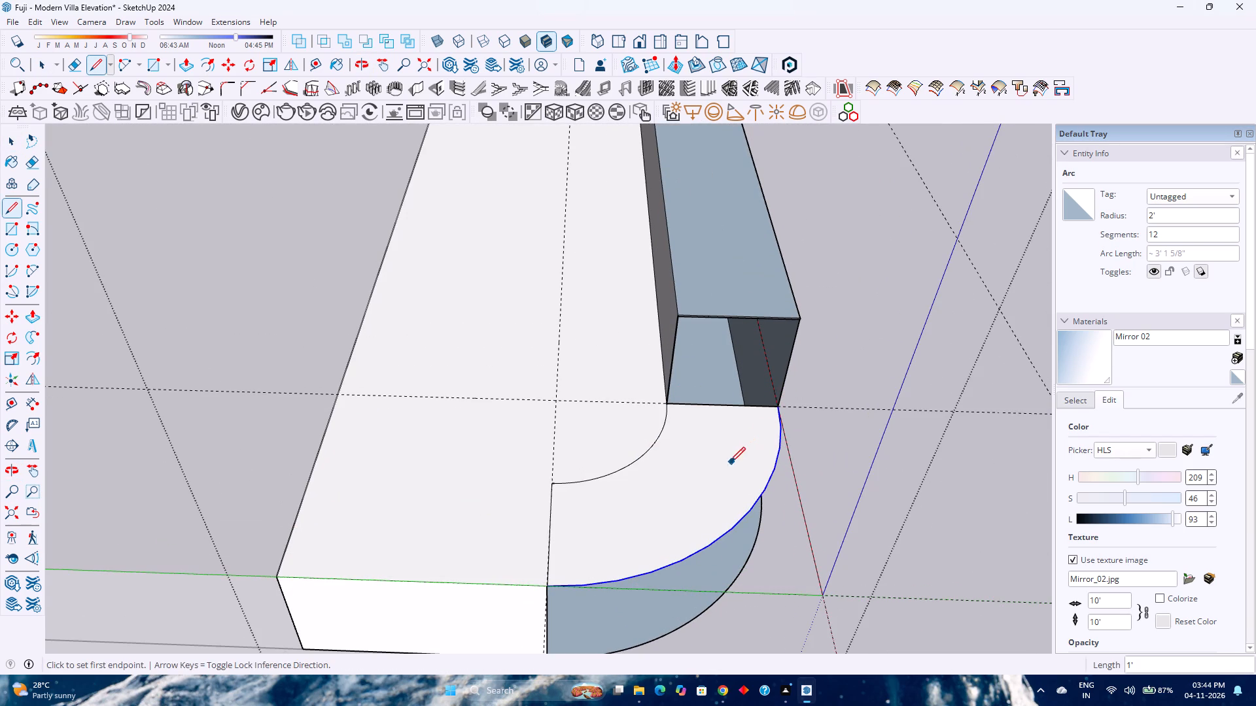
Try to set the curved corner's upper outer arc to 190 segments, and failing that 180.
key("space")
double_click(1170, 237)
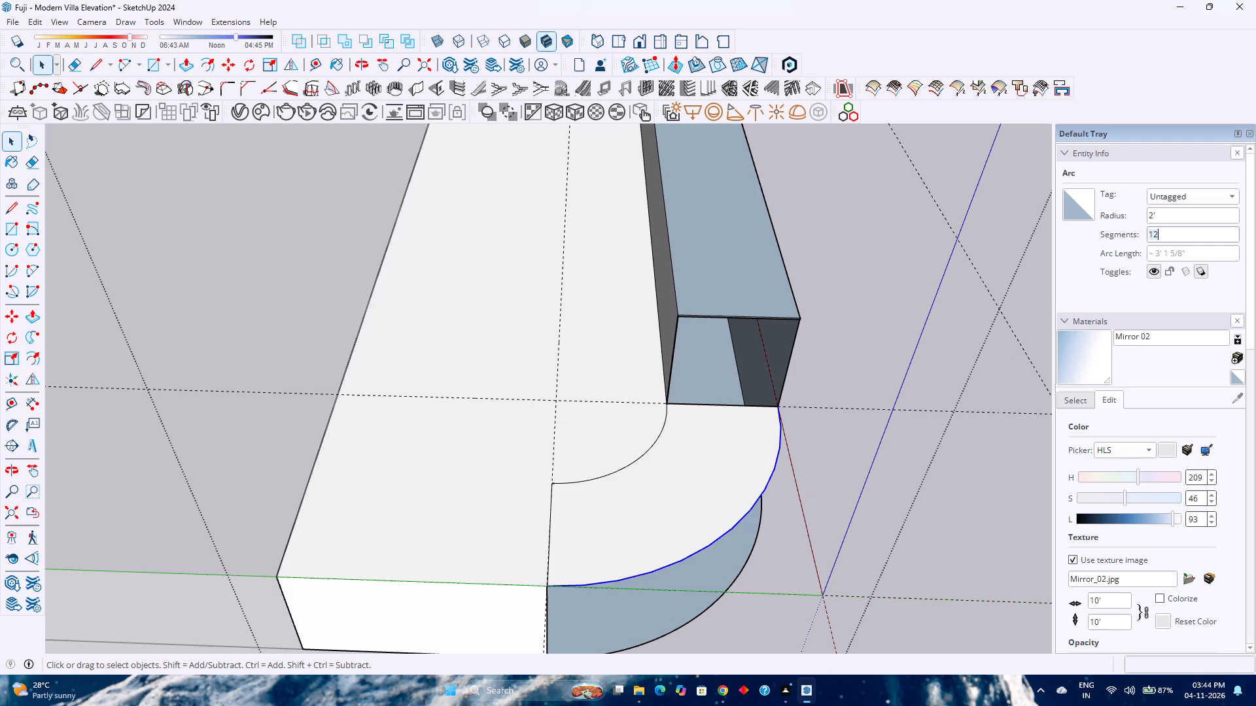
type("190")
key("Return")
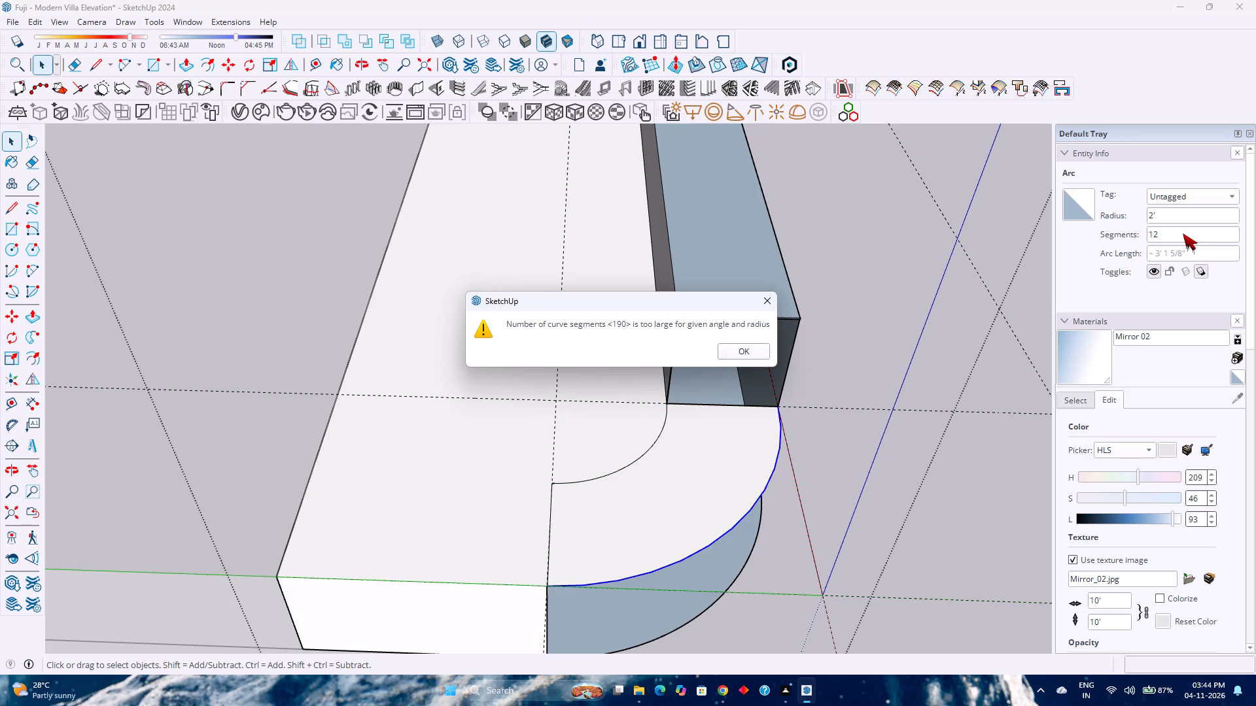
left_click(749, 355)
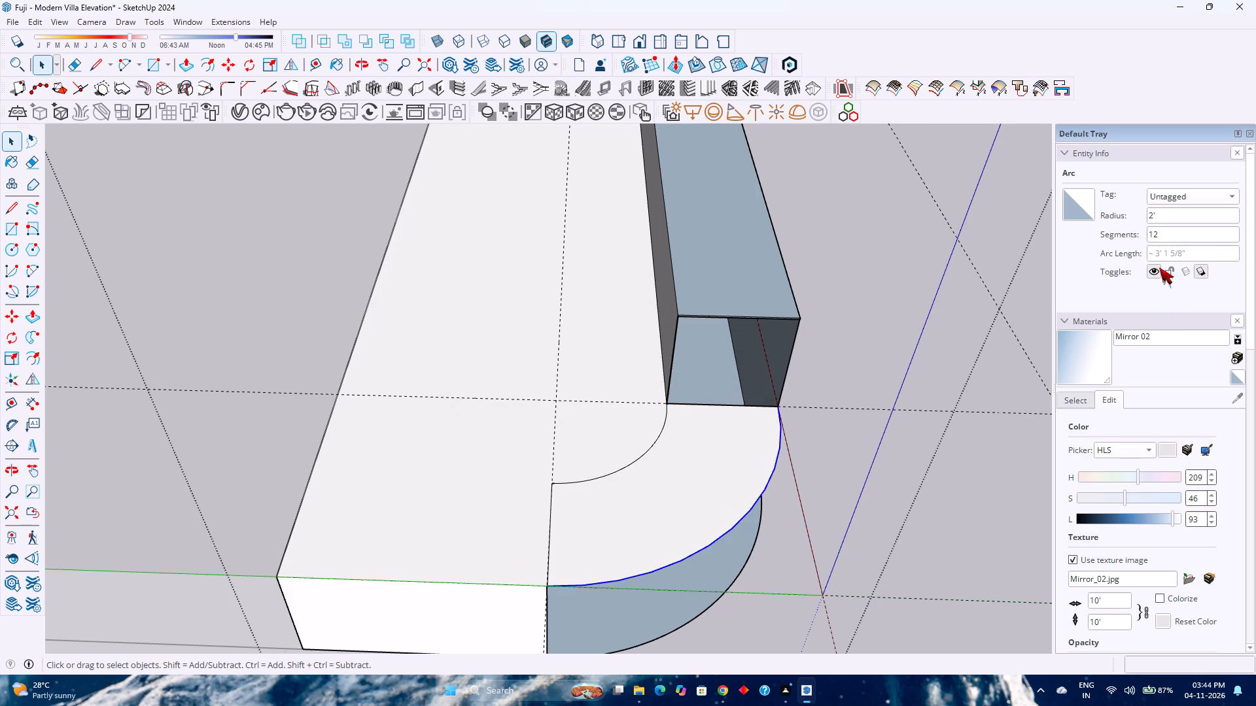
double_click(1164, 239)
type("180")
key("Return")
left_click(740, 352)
Set the curved corner's upper outer arc to 160 segments.
double_click(1197, 235)
type("160")
key("Return")
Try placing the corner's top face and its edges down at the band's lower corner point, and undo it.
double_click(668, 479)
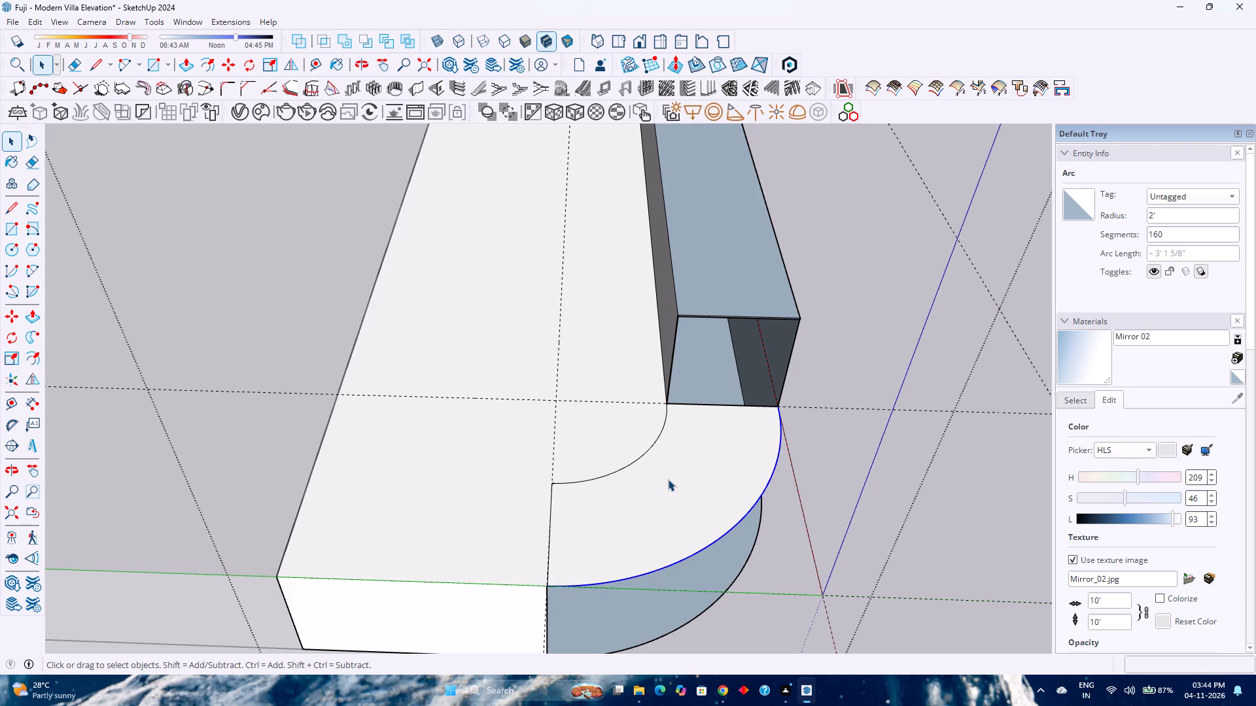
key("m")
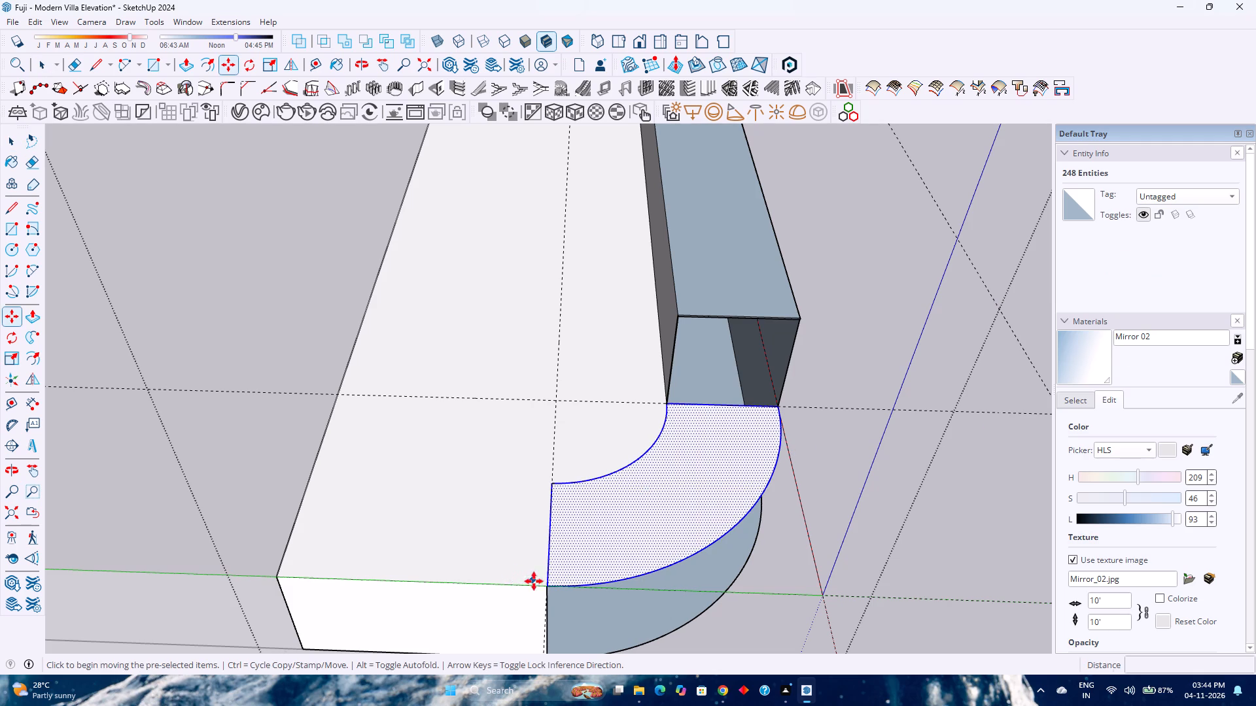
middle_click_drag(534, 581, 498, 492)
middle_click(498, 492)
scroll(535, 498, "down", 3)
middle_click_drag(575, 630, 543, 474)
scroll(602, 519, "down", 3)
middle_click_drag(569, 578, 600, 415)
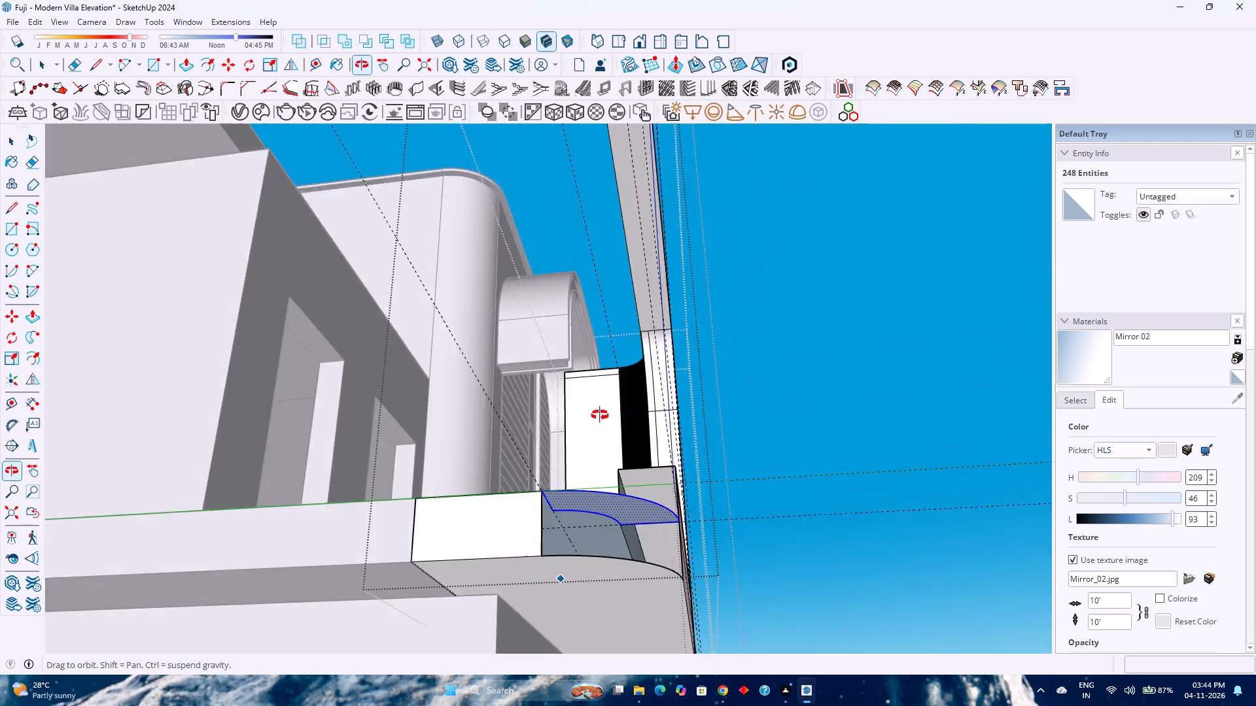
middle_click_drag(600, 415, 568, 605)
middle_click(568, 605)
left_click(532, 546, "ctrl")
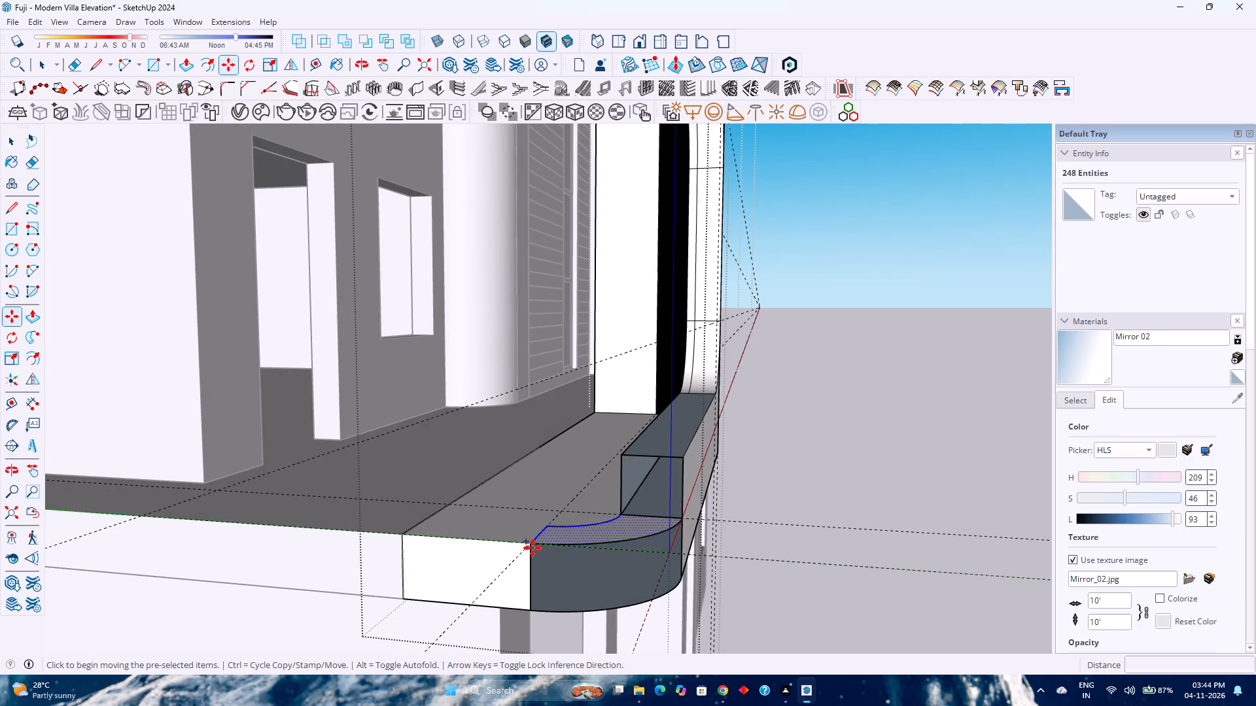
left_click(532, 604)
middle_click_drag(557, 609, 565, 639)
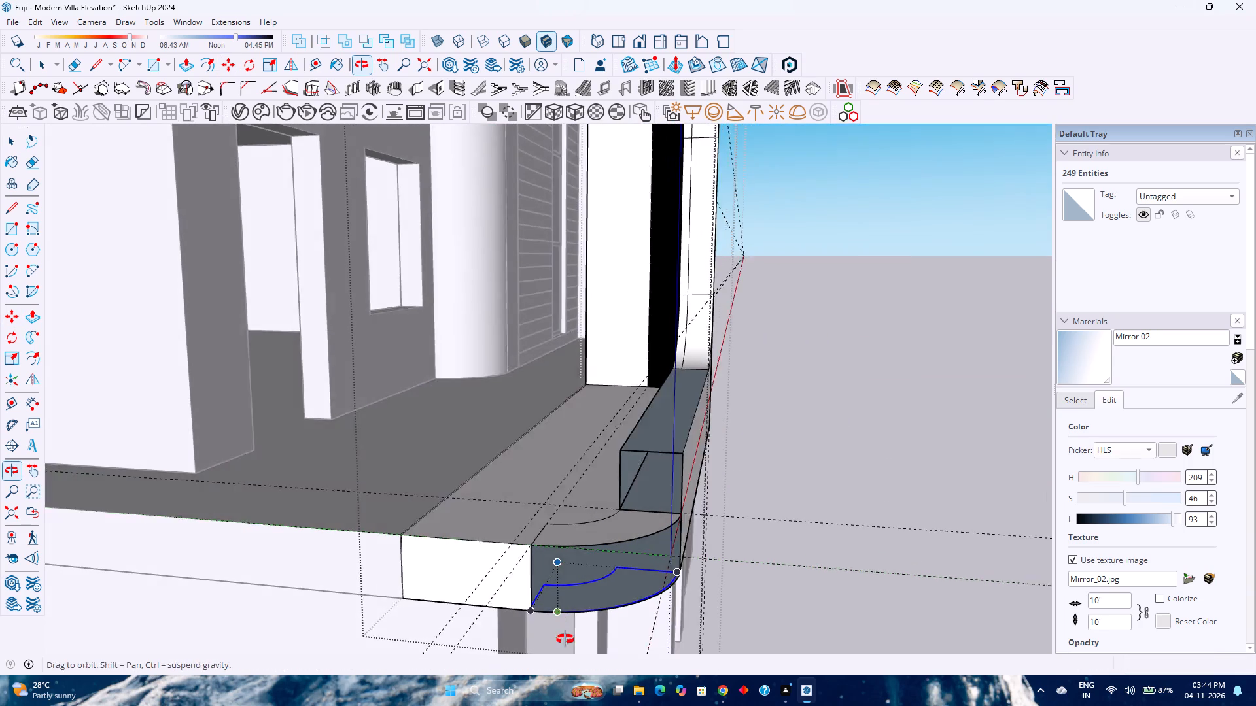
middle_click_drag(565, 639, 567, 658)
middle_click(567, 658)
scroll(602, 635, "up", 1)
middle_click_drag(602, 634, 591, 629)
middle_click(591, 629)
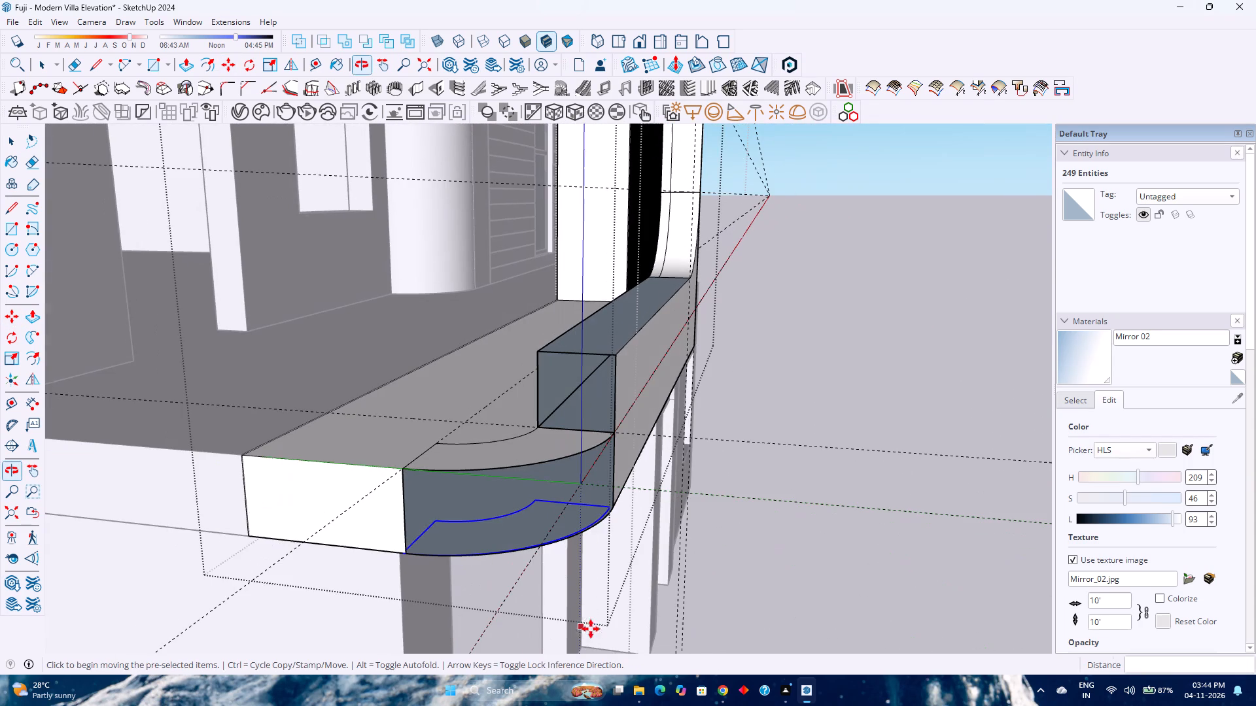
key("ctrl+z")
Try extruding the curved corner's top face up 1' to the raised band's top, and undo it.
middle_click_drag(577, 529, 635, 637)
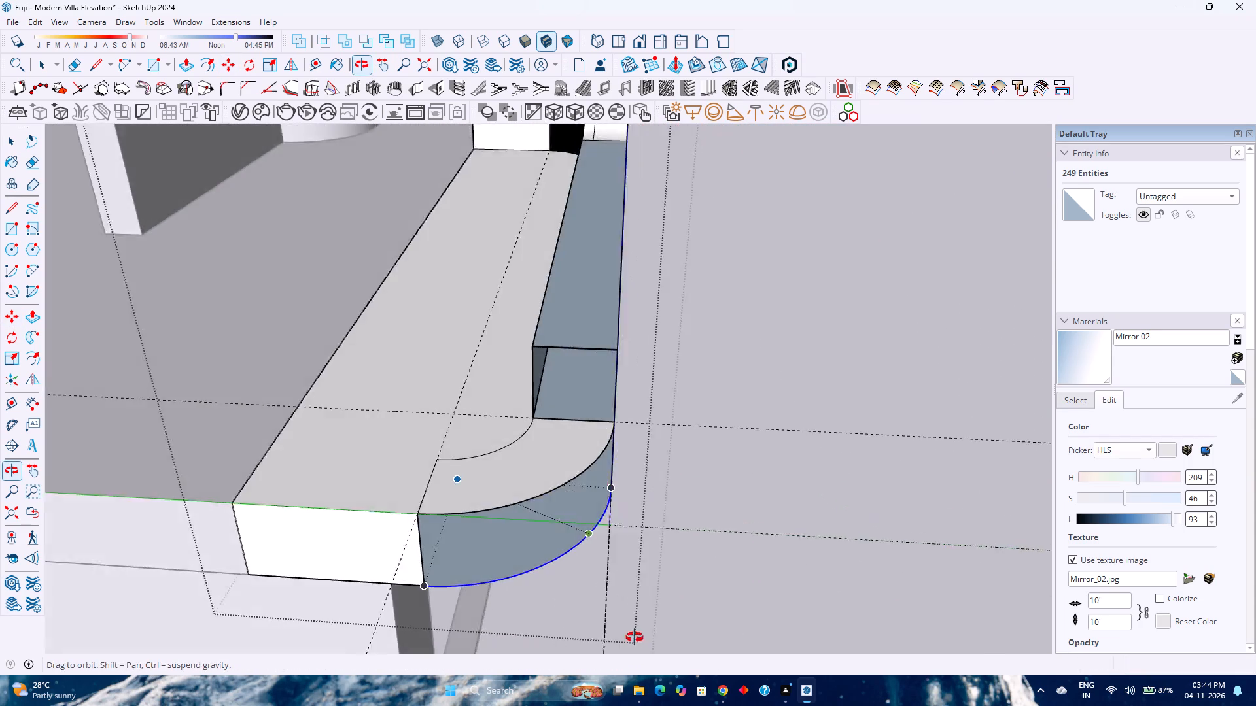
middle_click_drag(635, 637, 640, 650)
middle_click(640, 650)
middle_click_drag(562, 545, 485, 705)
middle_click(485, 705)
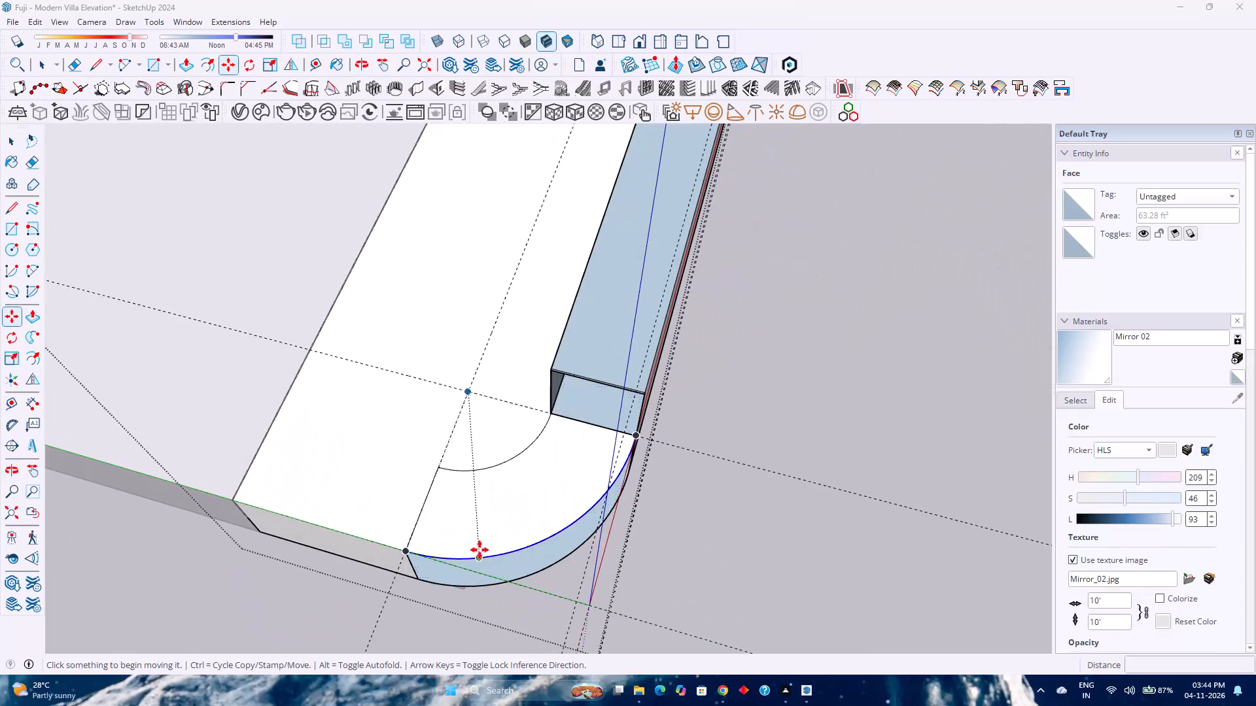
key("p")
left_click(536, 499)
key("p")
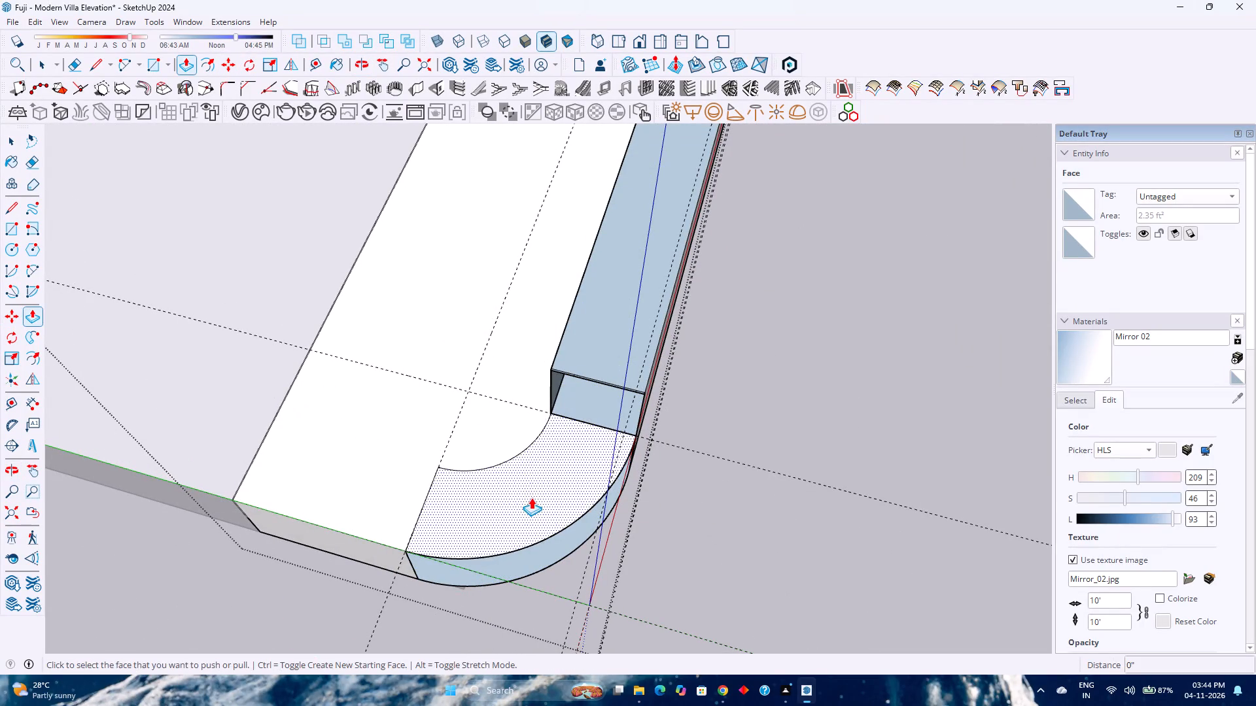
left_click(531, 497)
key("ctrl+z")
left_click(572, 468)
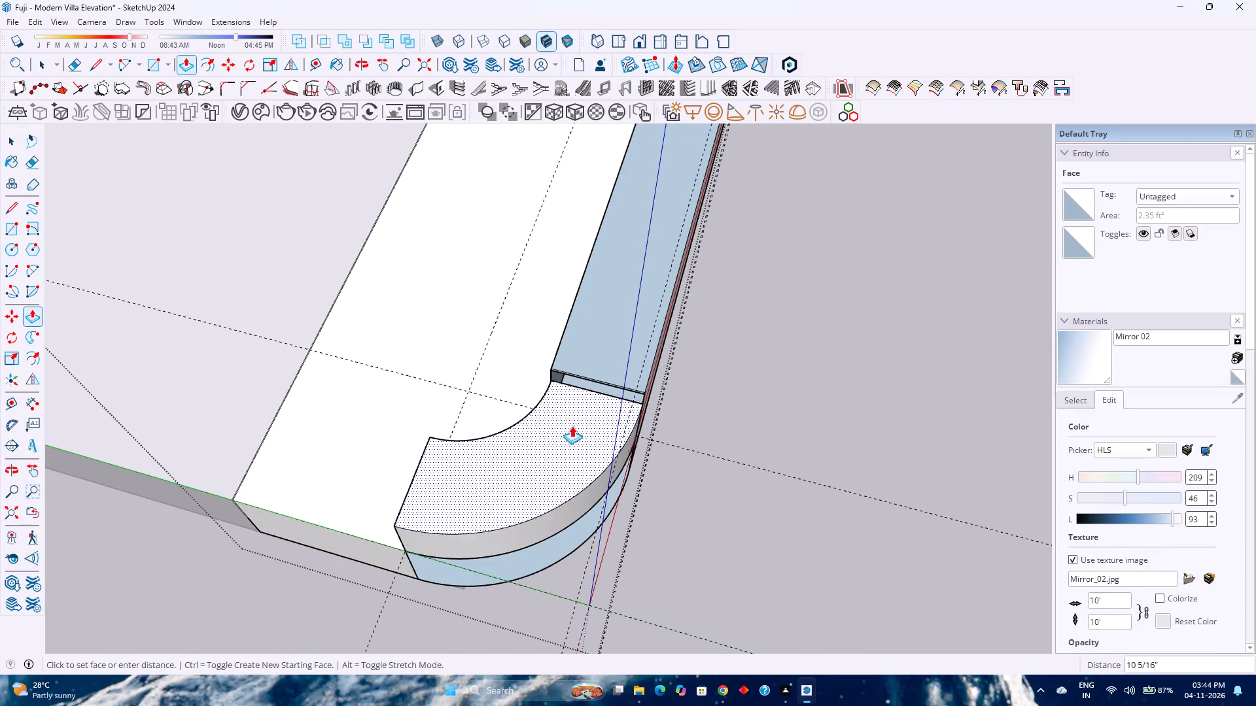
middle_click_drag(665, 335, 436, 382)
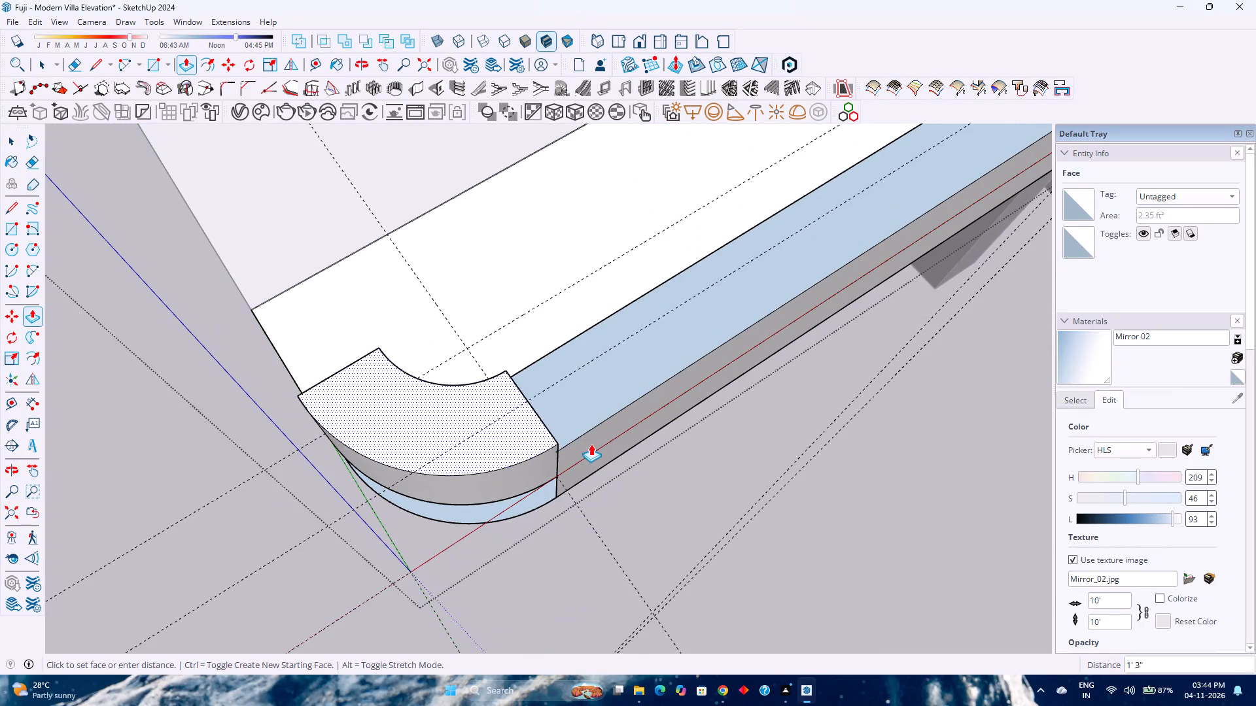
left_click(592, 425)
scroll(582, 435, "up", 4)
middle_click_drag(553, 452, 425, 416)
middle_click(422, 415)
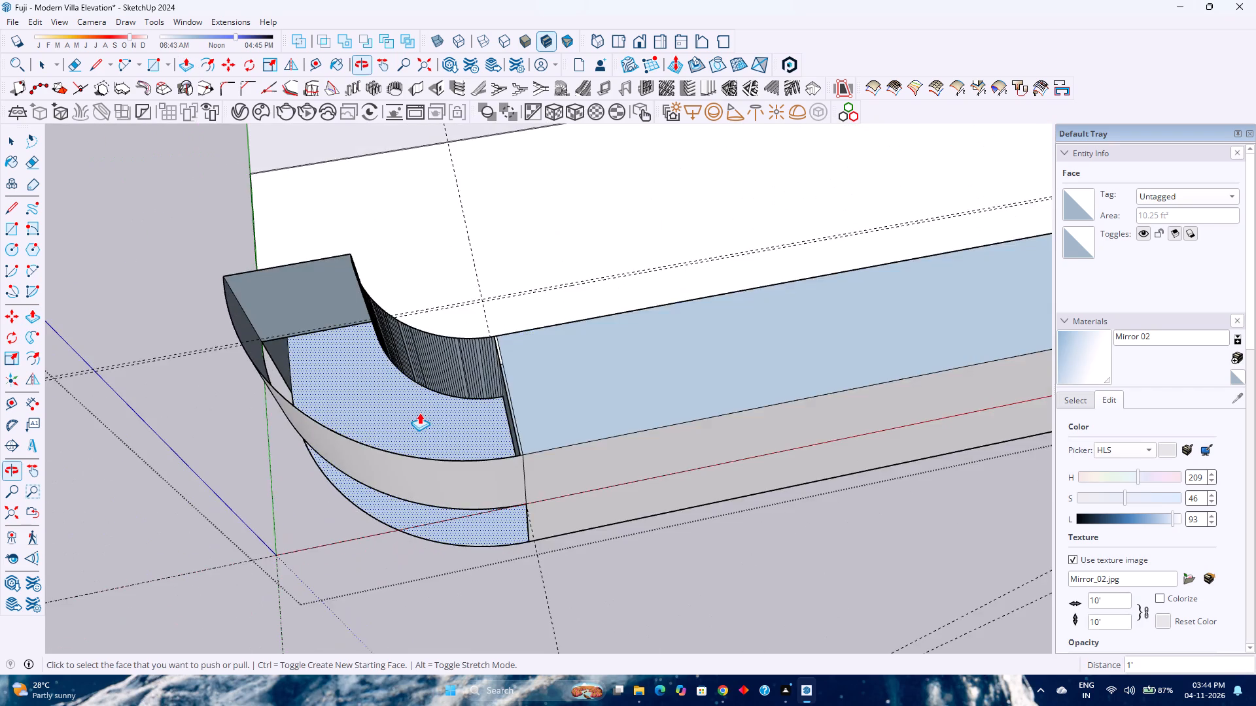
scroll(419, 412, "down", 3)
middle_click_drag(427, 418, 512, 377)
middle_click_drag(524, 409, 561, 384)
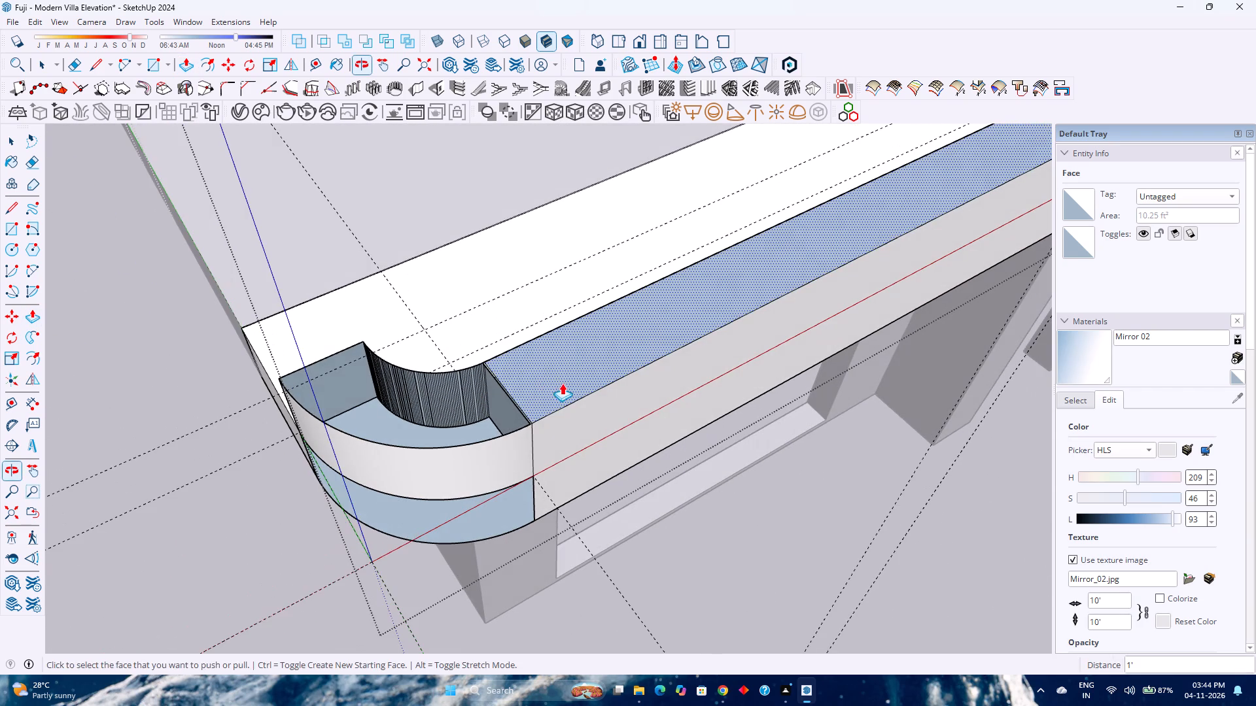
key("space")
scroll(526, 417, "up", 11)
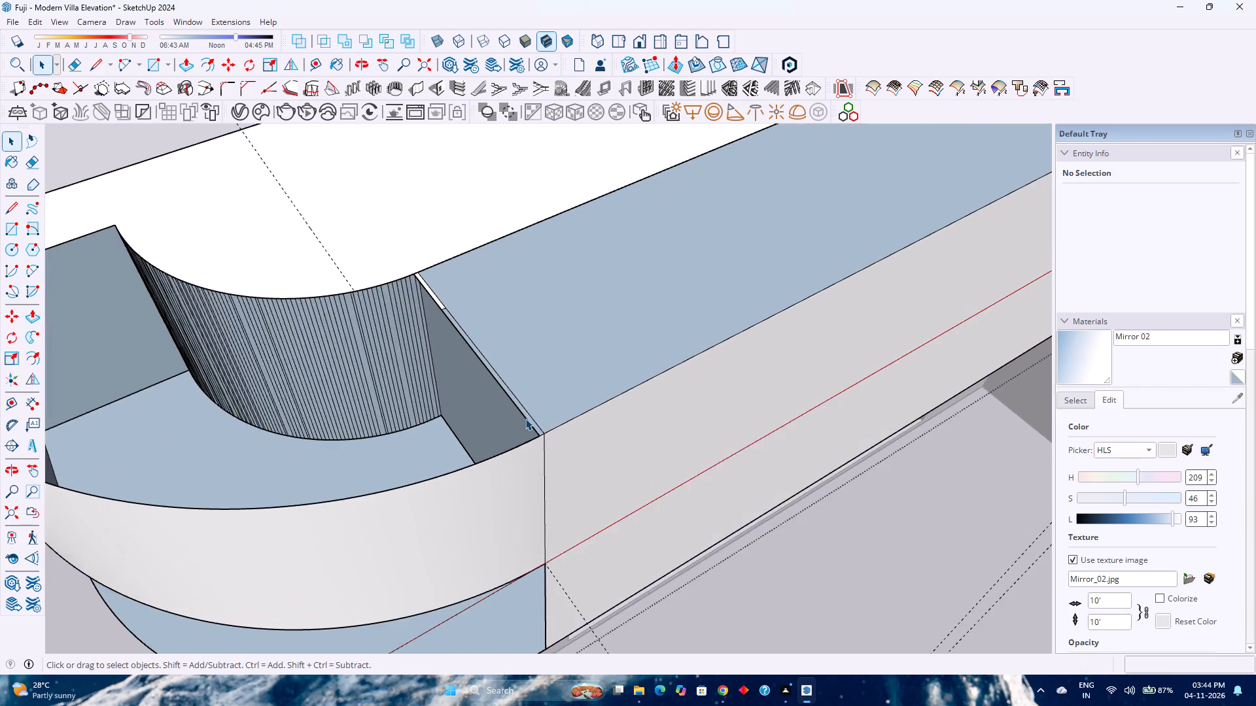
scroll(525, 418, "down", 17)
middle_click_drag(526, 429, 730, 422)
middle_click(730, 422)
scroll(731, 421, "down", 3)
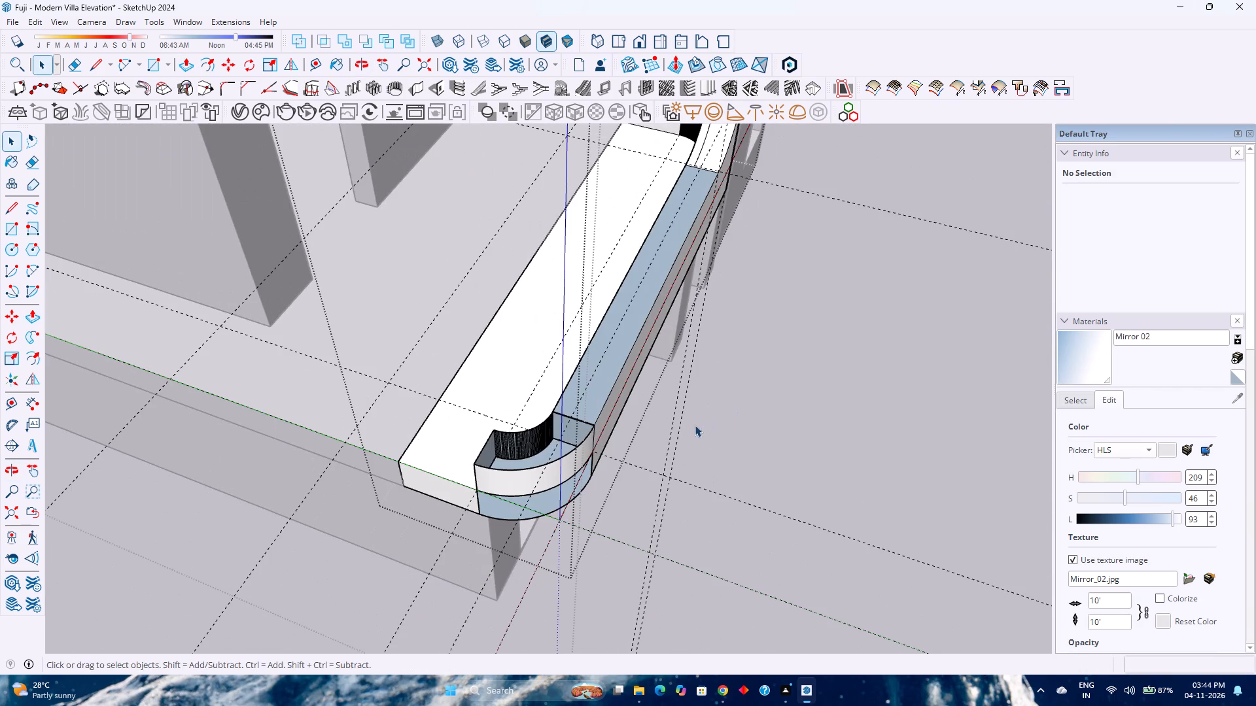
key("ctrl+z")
Copy the curved corner's top face with its edges outward into the open space beyond the band's front.
scroll(534, 476, "up", 3)
middle_click_drag(534, 476, 617, 491)
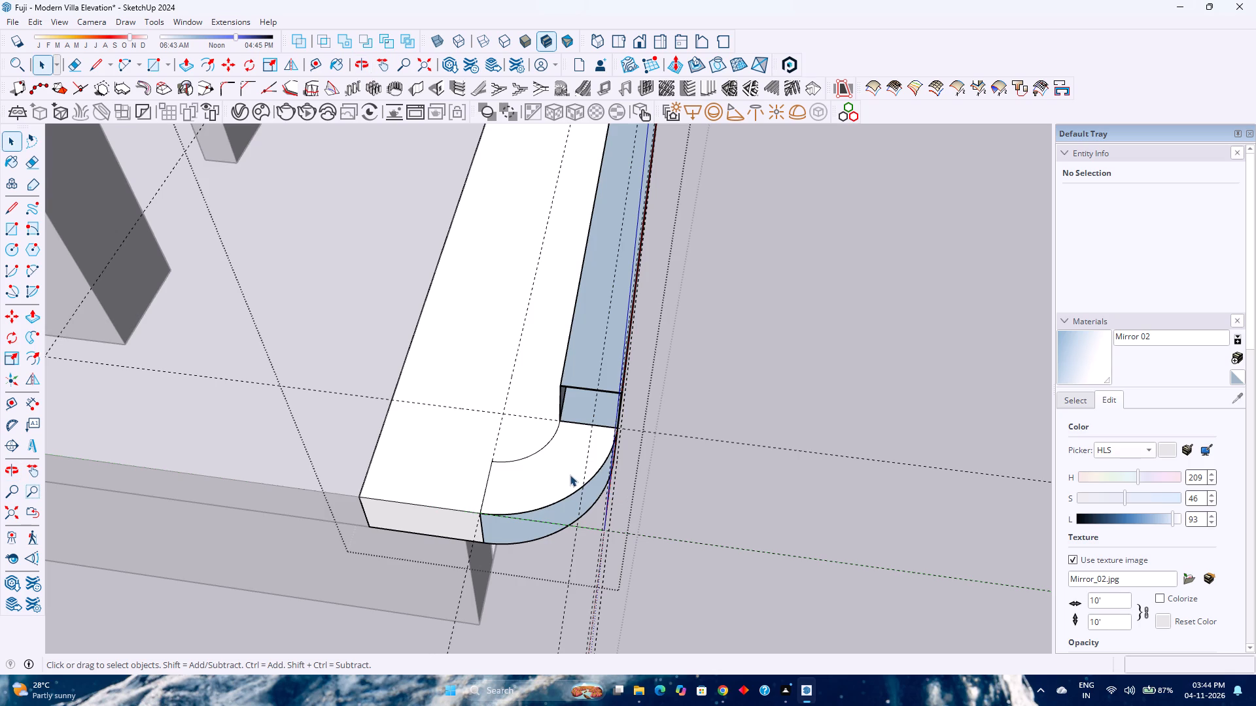
double_click(567, 471)
scroll(567, 471, "up", 4)
key("m")
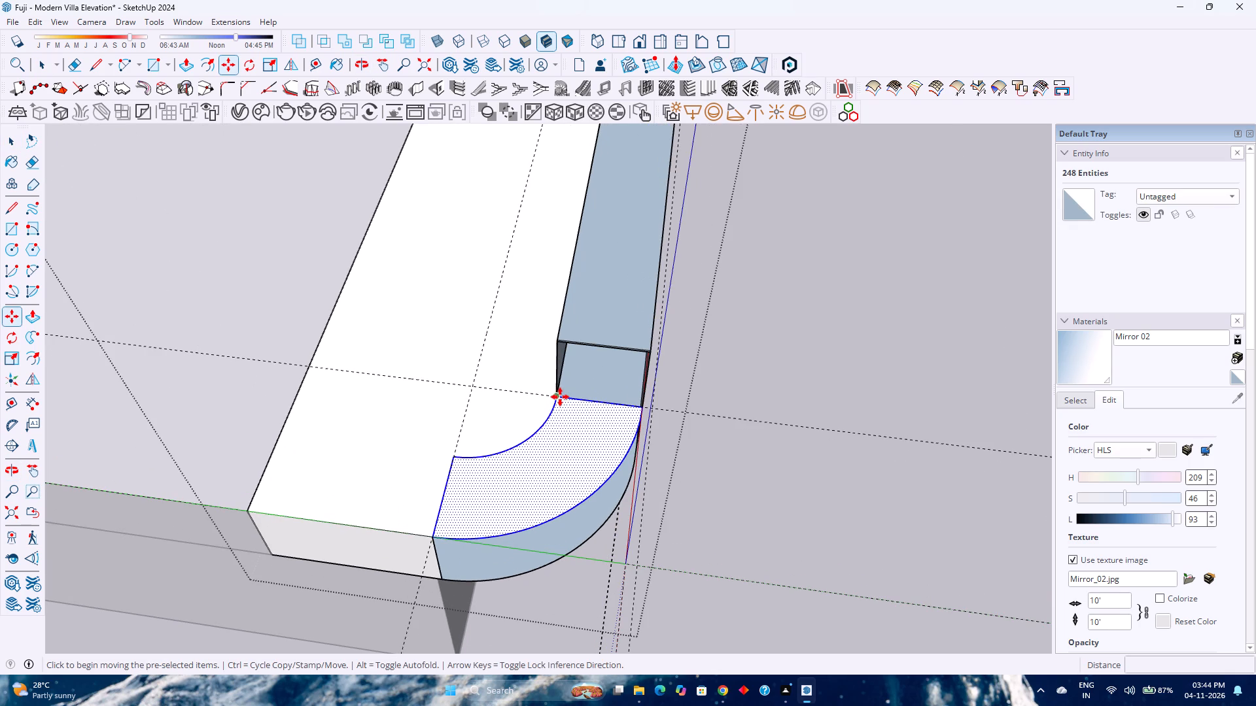
left_click(560, 397)
left_click(770, 422)
Erase the stray doubled edges along the top and inner side of the raised band's open end.
middle_click_drag(766, 429, 525, 465)
middle_click(523, 465)
scroll(569, 417, "up", 5)
key("space")
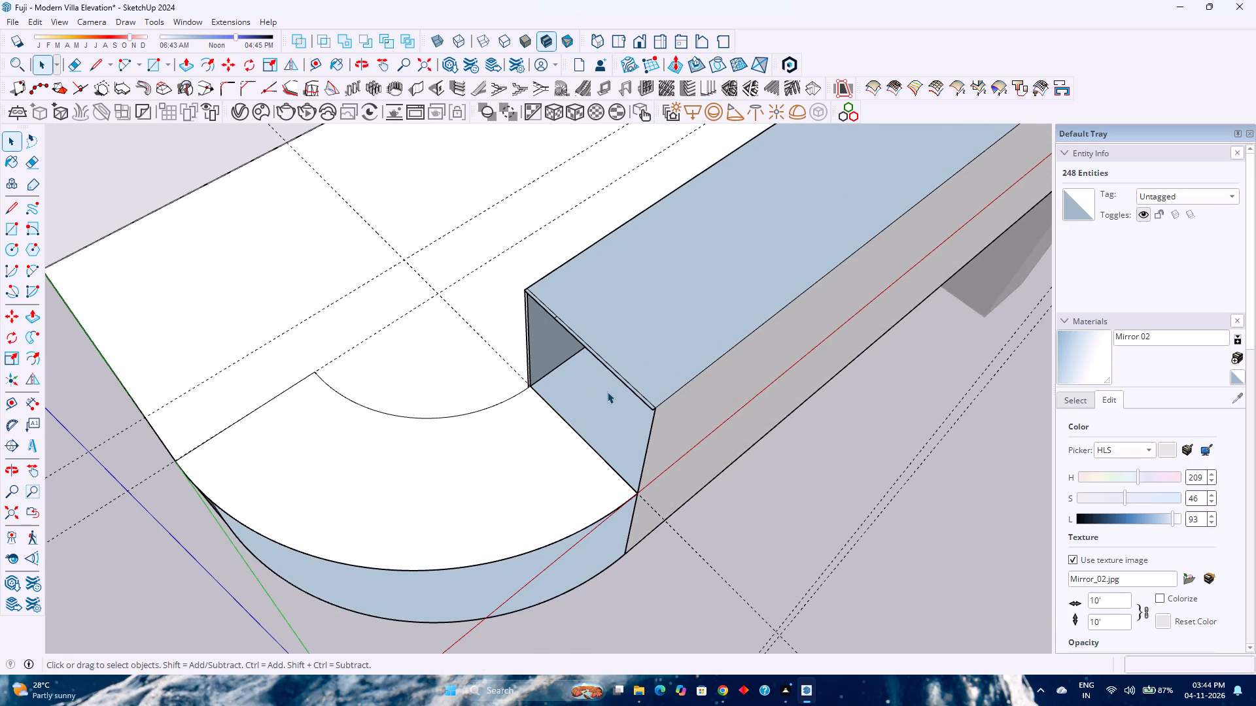
scroll(608, 390, "up", 2)
key("e")
left_click(623, 372)
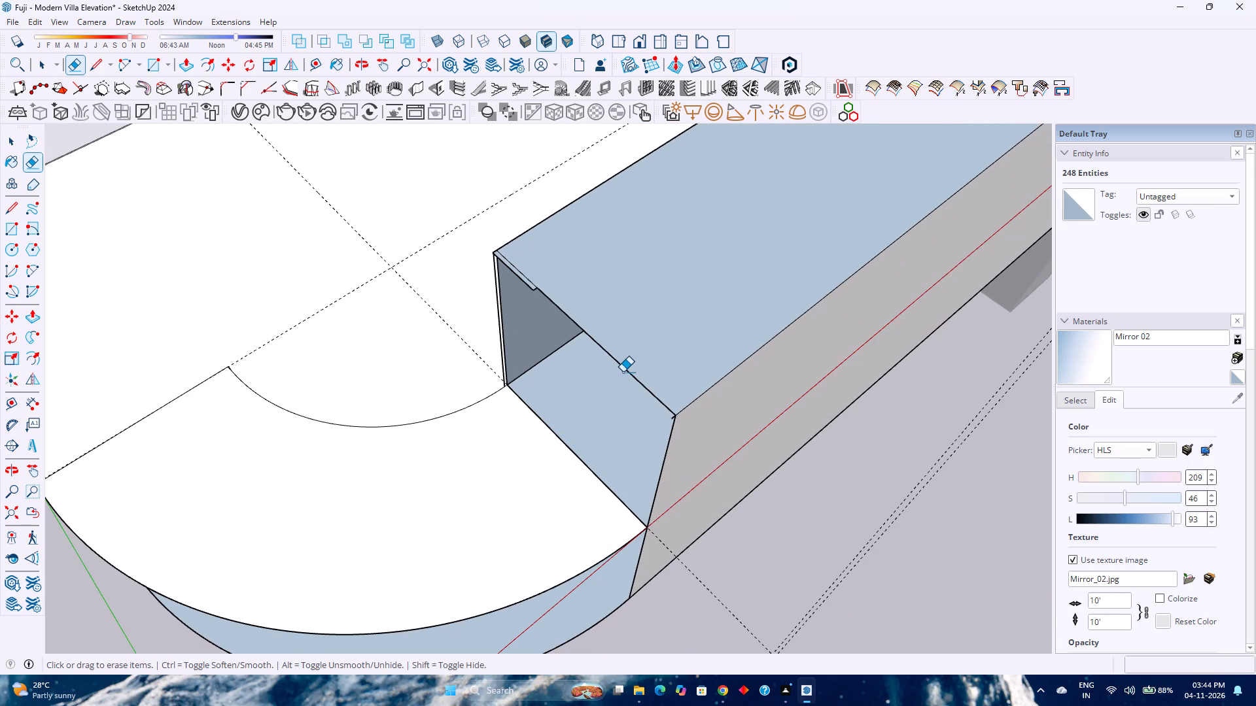
left_click(526, 286)
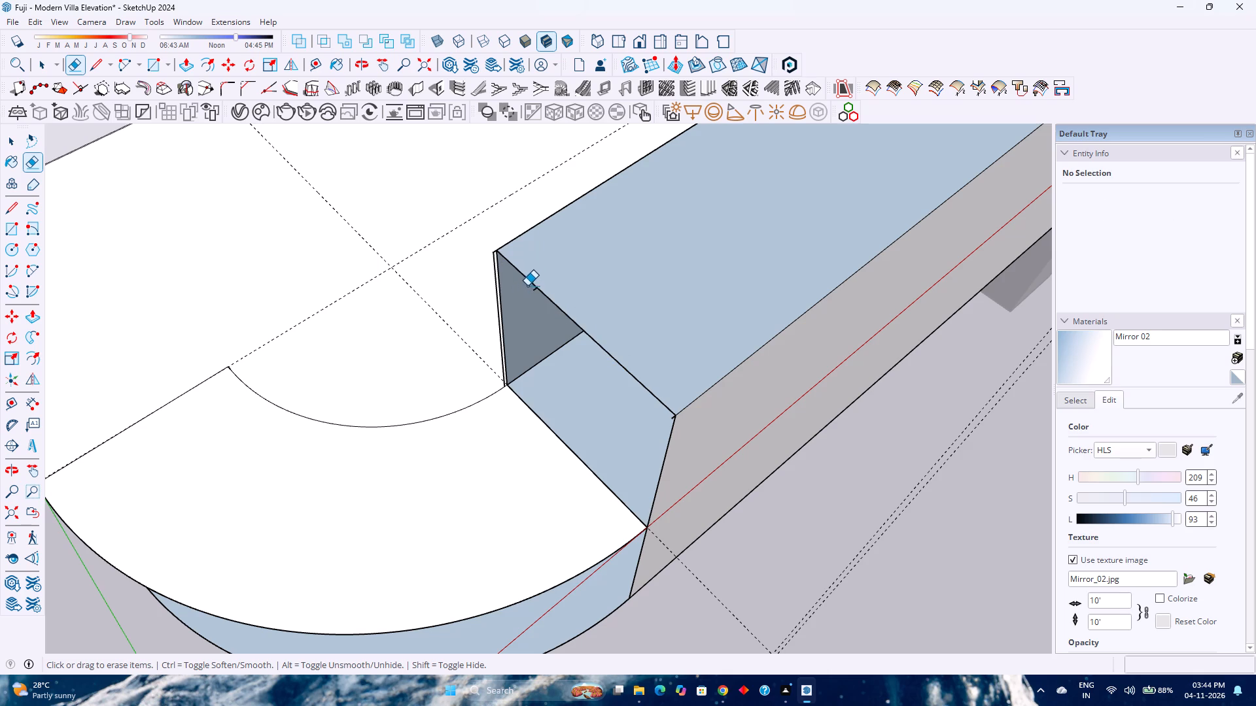
left_click(534, 291)
left_click(669, 418)
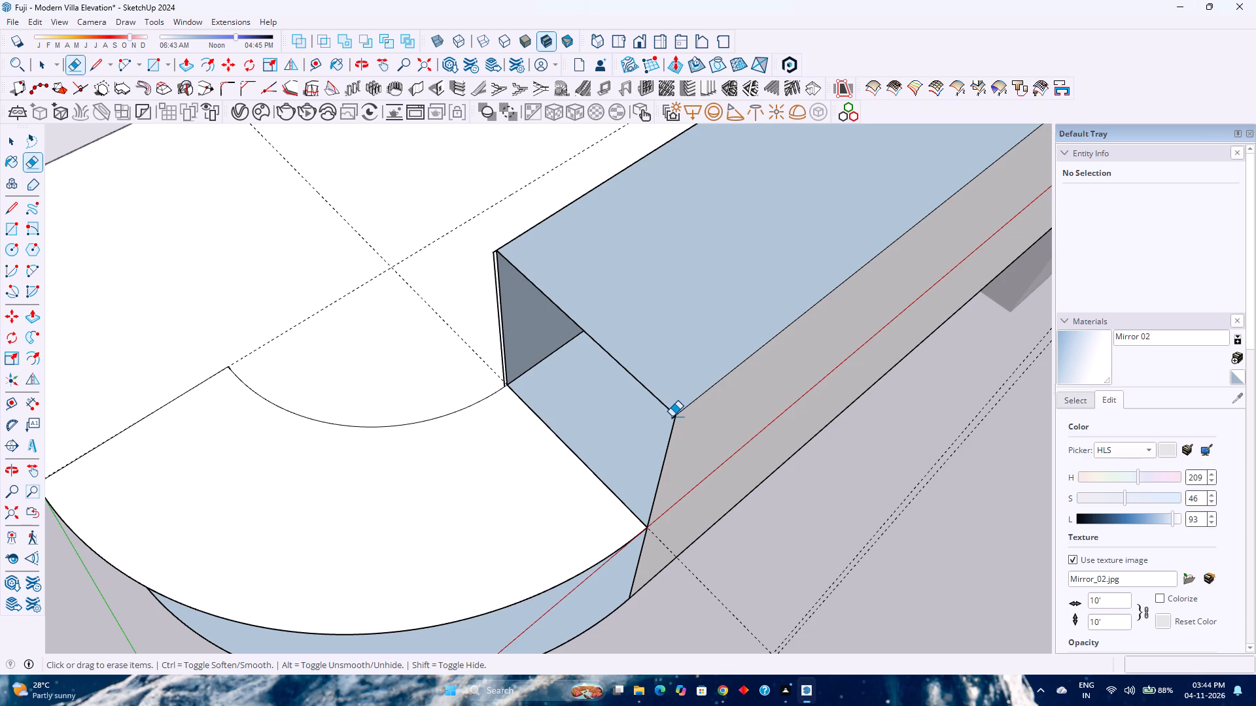
left_click(672, 418)
scroll(487, 302, "up", 2)
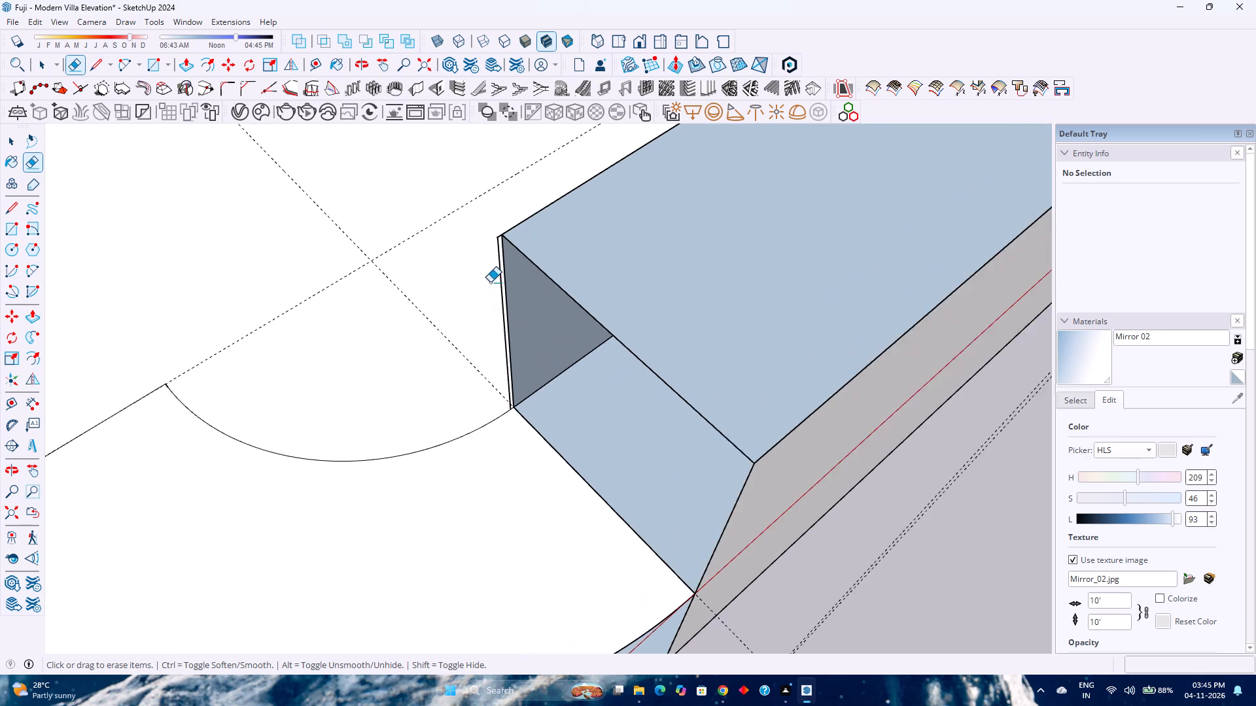
scroll(492, 282, "up", 1)
left_click(500, 276)
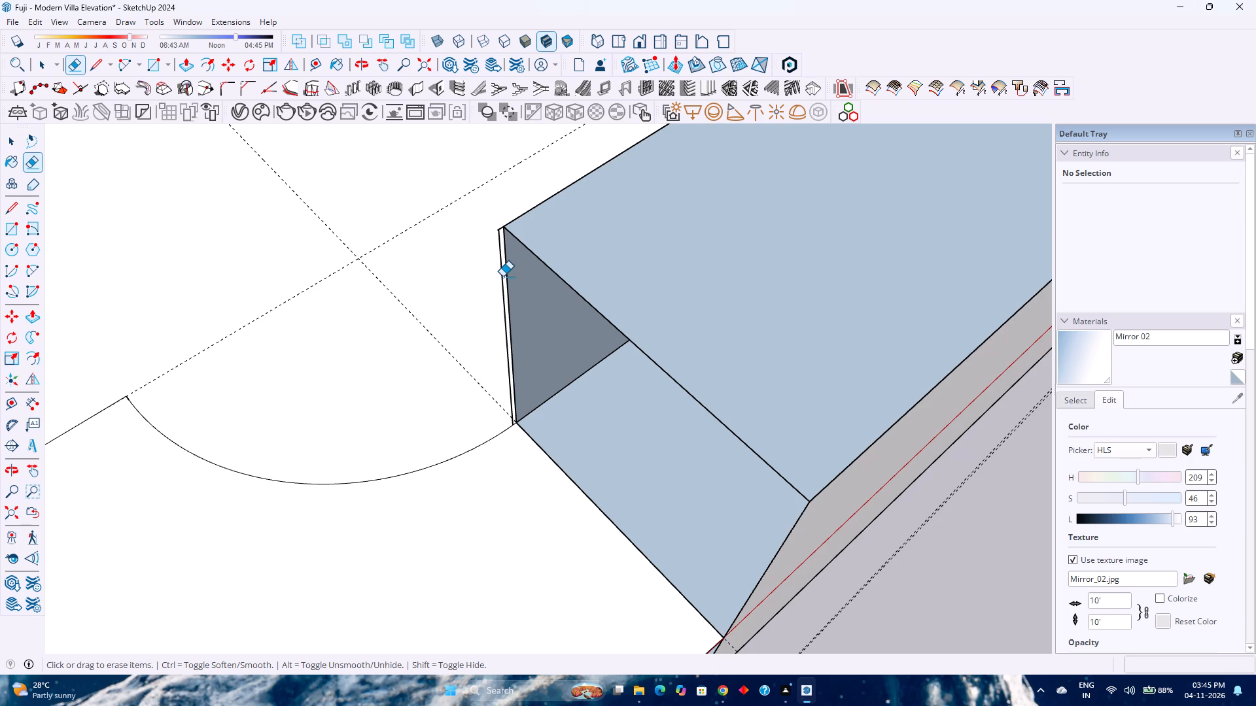
left_click(502, 276)
left_click(499, 229)
Push/pull the curved corner's top face up 1', level with the top of the raised straight band.
scroll(485, 346, "down", 7)
middle_click_drag(394, 454, 482, 432)
middle_click(483, 431)
scroll(489, 429, "down", 4)
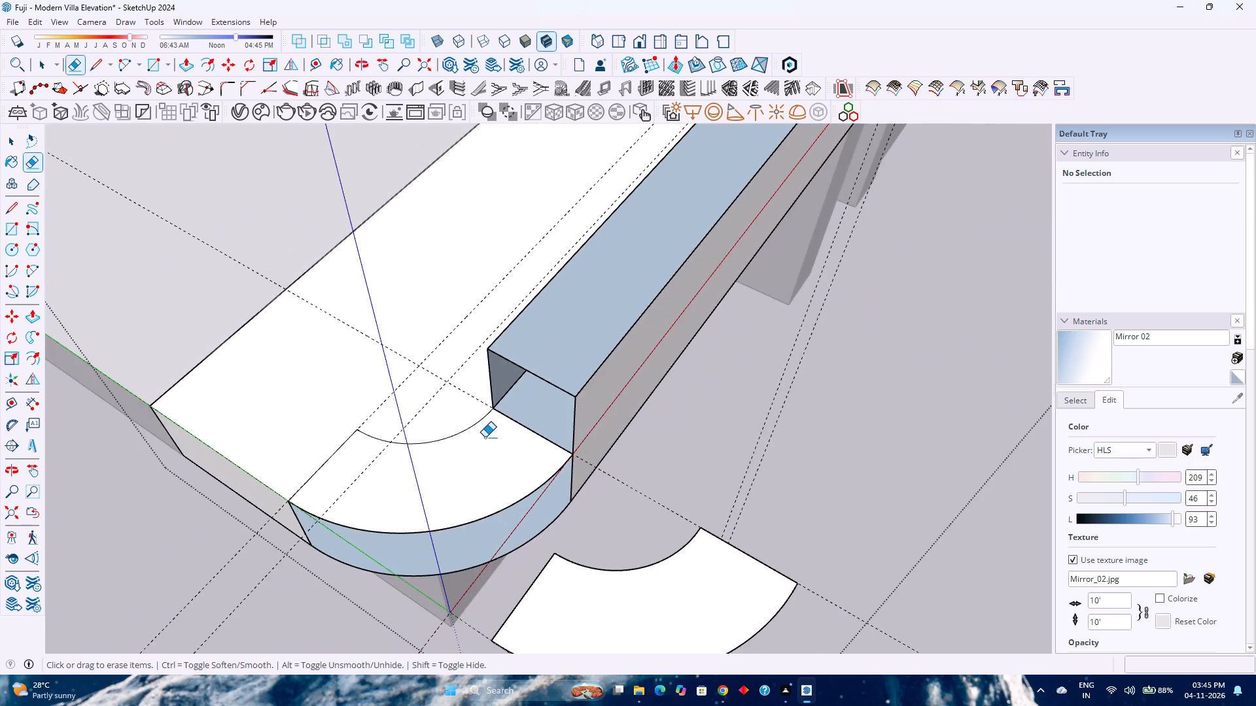
middle_click_drag(474, 448, 468, 412)
middle_click(468, 412)
middle_click(468, 412)
middle_click(468, 412)
key("p")
left_click(518, 466)
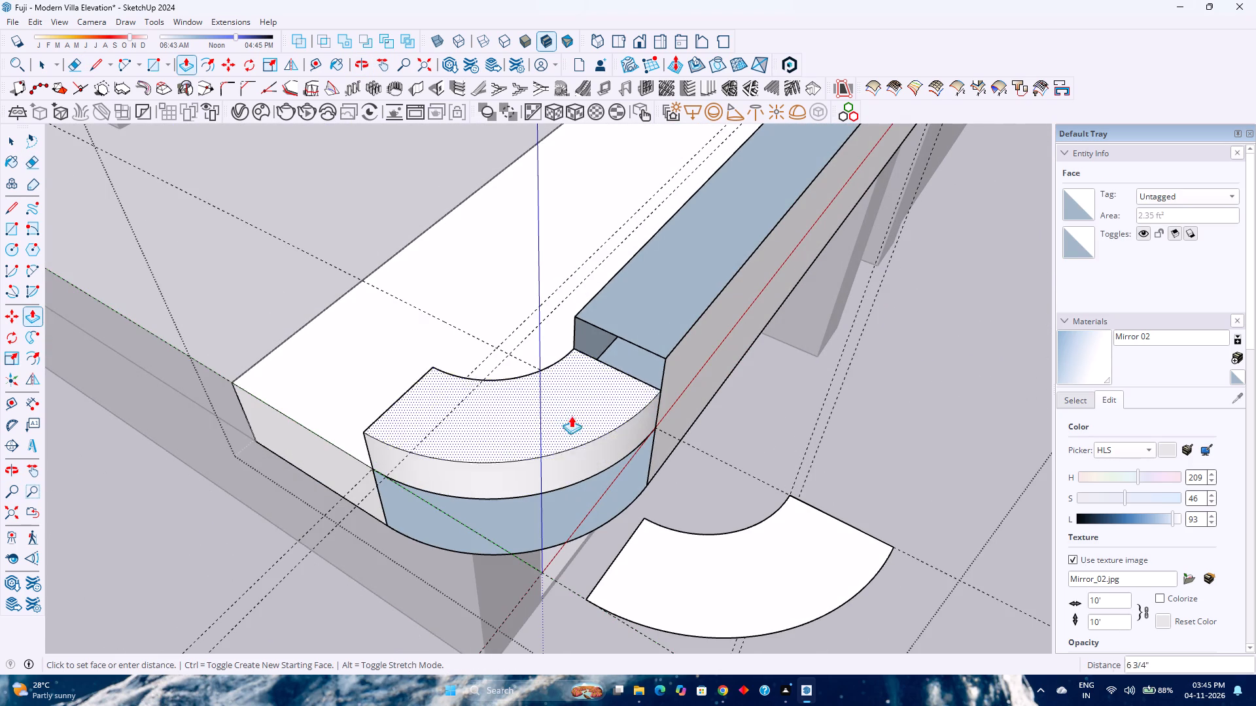
left_click(671, 356)
middle_click_drag(627, 424, 504, 417)
middle_click(504, 417)
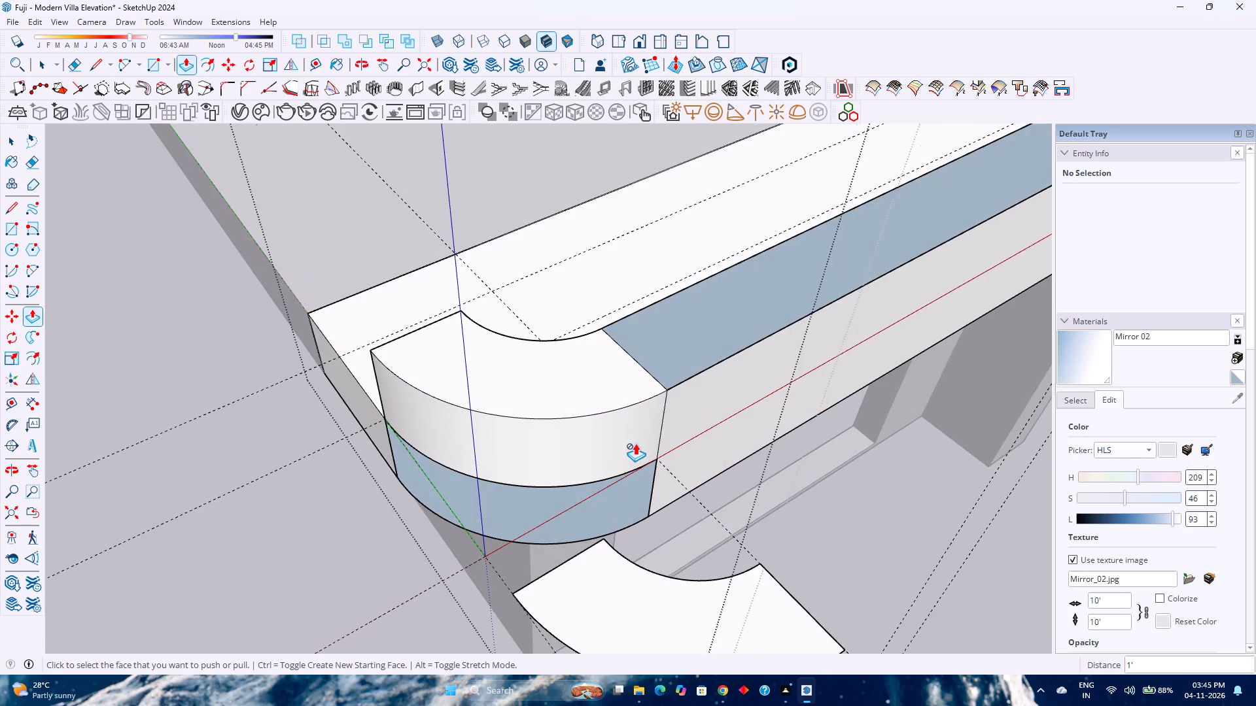
Reverse the top face of the raised straight band beside the curved corner.
scroll(635, 443, "down", 3)
key("v")
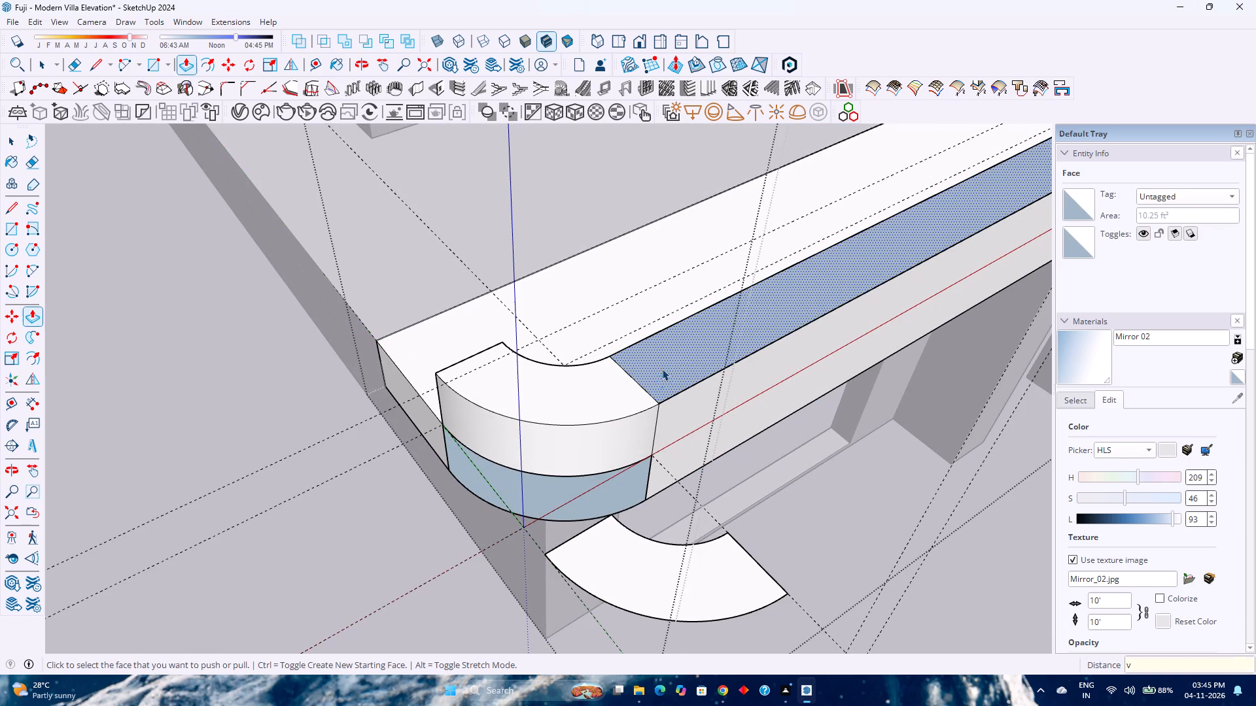
key("space")
left_click(661, 369)
right_click(661, 369)
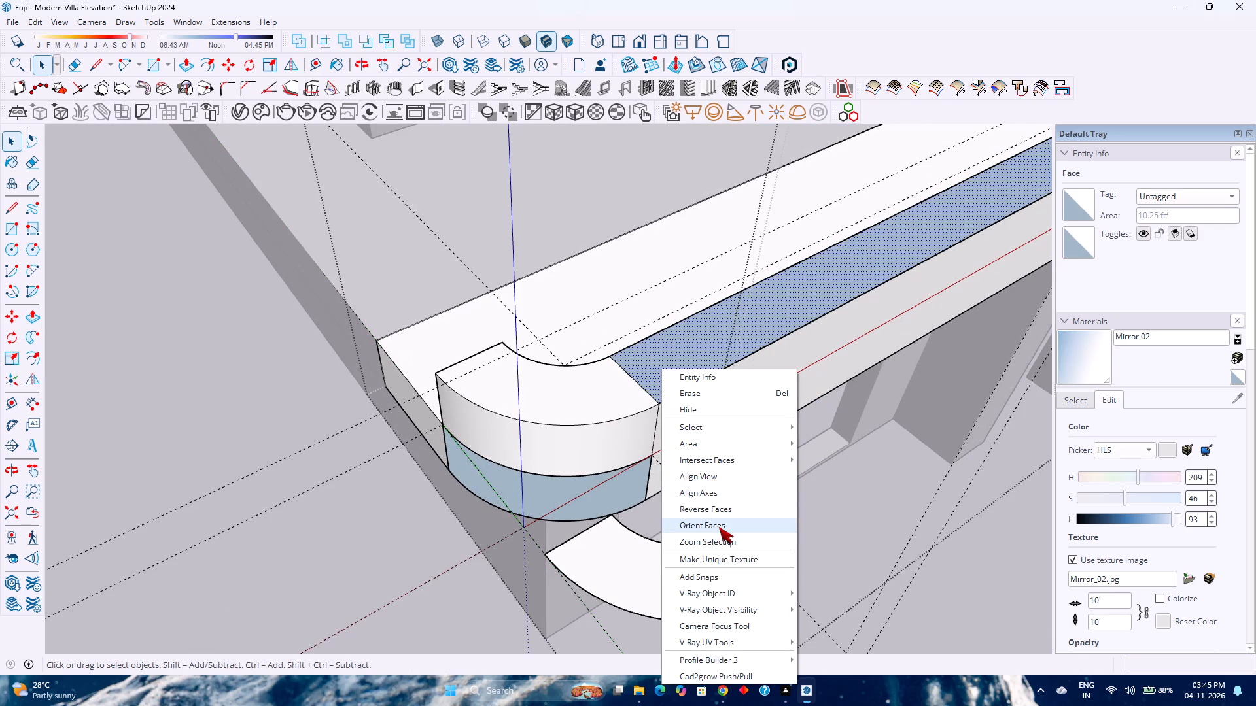
left_click(715, 513)
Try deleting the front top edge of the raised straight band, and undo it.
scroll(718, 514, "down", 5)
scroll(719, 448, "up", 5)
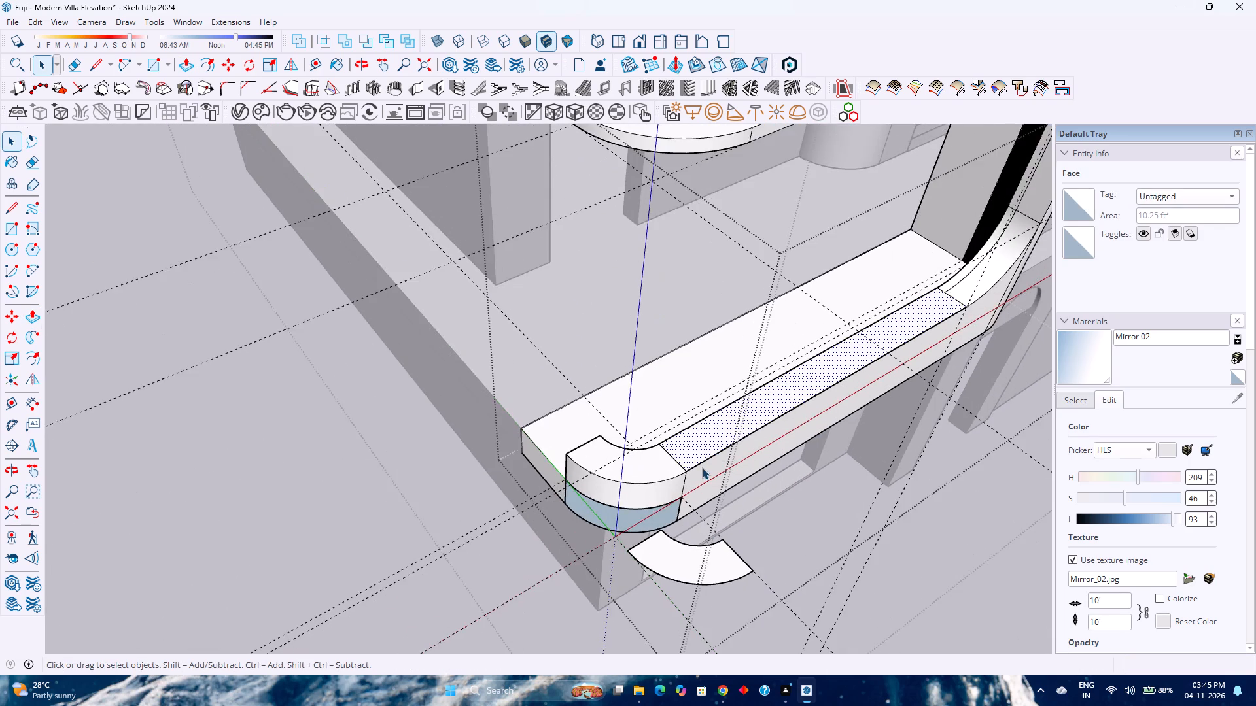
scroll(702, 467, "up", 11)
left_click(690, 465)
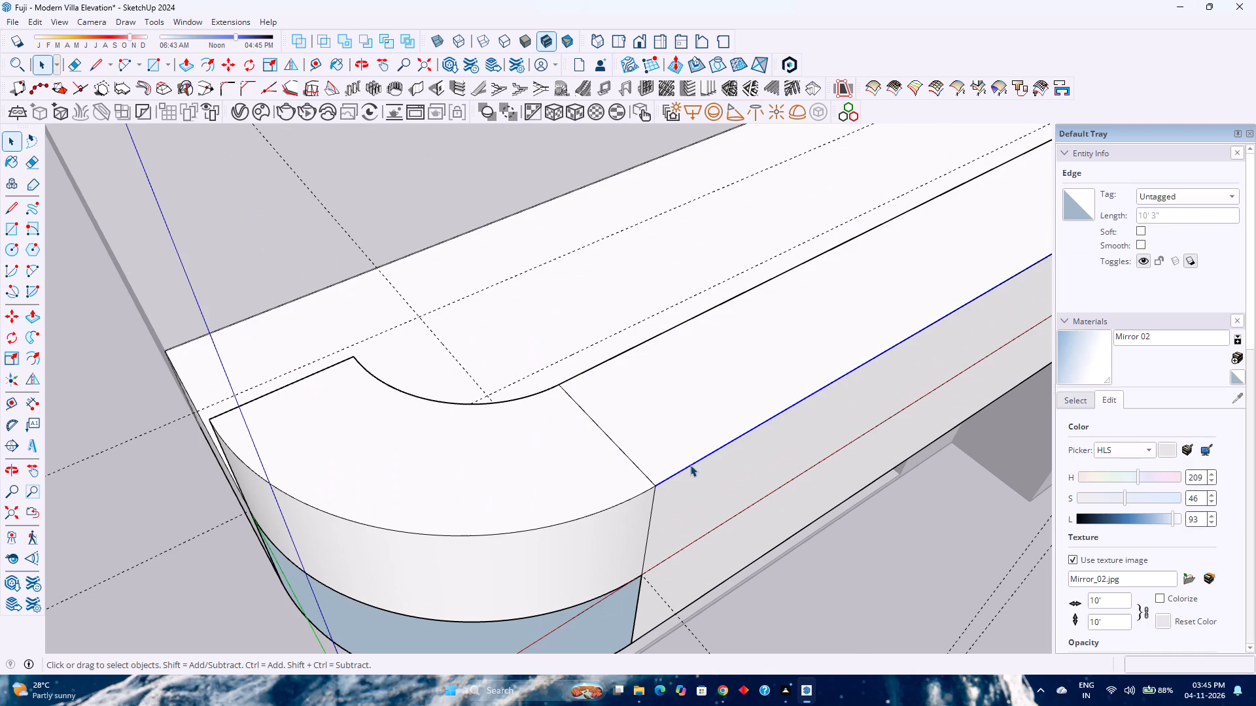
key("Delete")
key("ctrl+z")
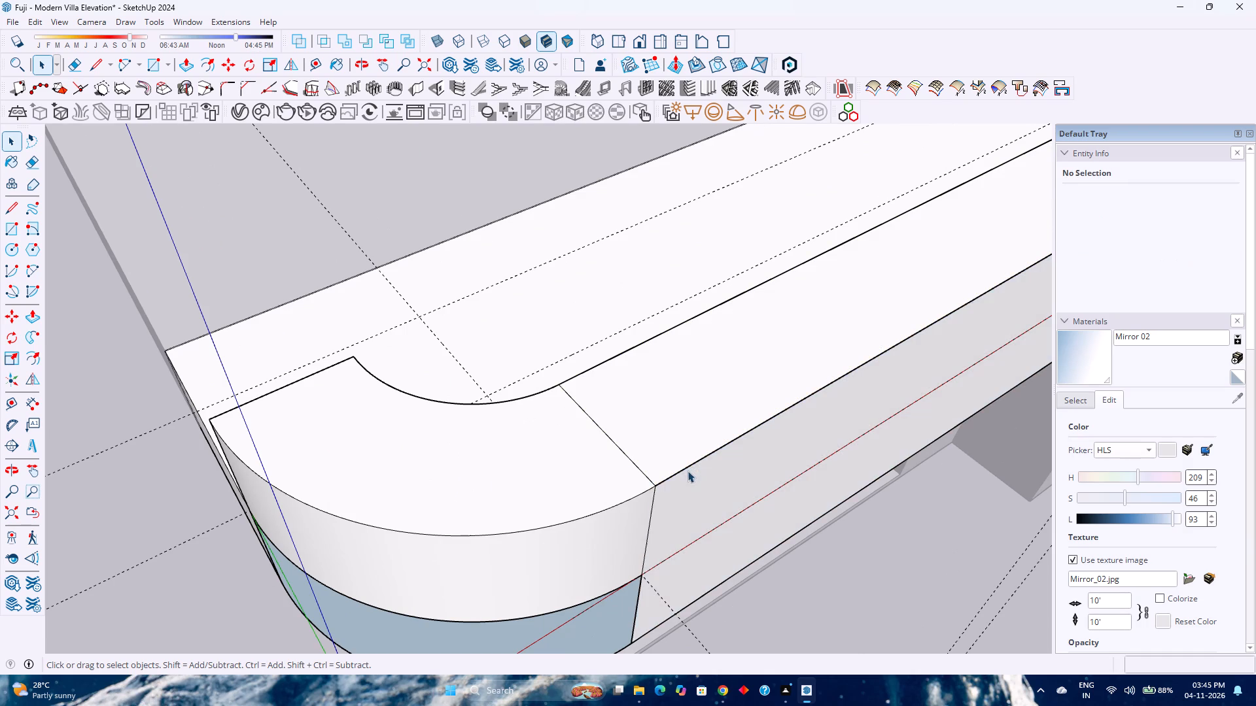
Examine the curved corner and its lower reversed face from around and below.
scroll(688, 471, "down", 8)
middle_click_drag(646, 529, 619, 466, "shift")
middle_click(619, 466, "shift")
middle_click(619, 466, "shift")
middle_click_drag(580, 489, 828, 386)
middle_click(831, 385)
middle_click_drag(465, 529, 508, 607, "shift")
middle_click_drag(383, 594, 582, 384)
middle_click(587, 381)
scroll(472, 535, "up", 3)
middle_click_drag(470, 534, 490, 448)
middle_click(490, 448)
scroll(490, 448, "down", 2)
middle_click_drag(490, 448, 449, 488)
middle_click(449, 488)
middle_click_drag(515, 437, 304, 563)
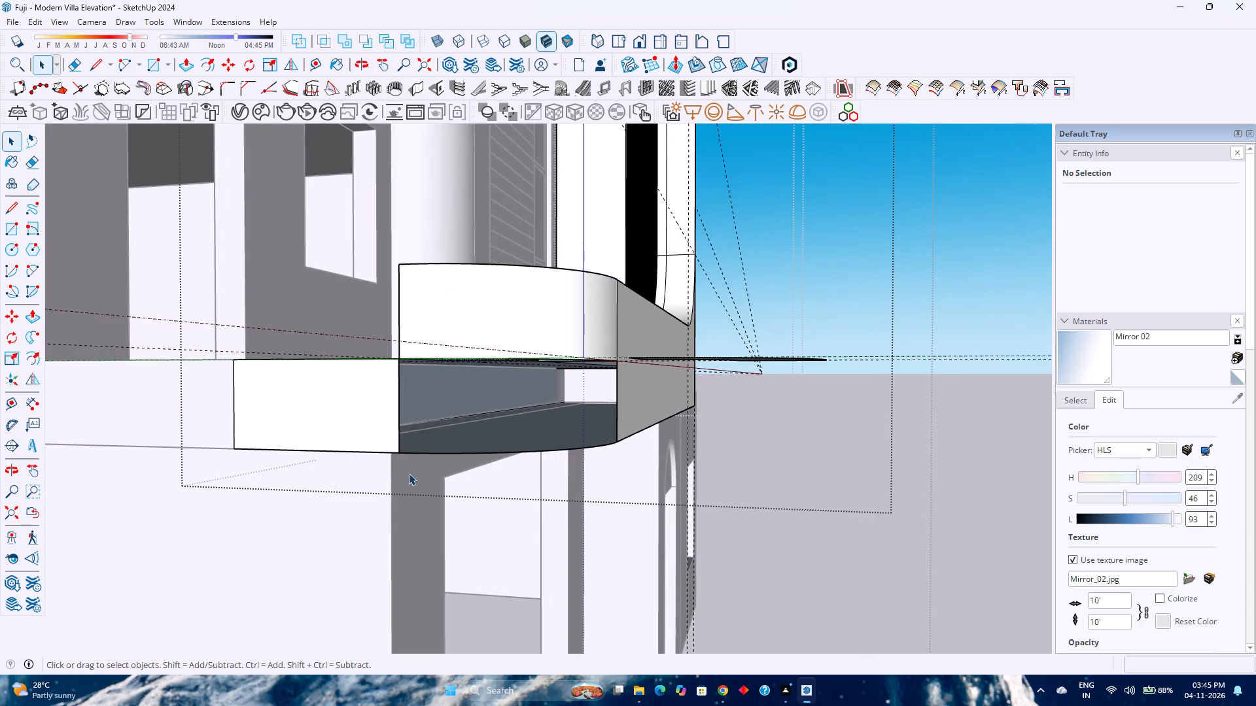
middle_click_drag(410, 473, 357, 560)
middle_click(357, 560)
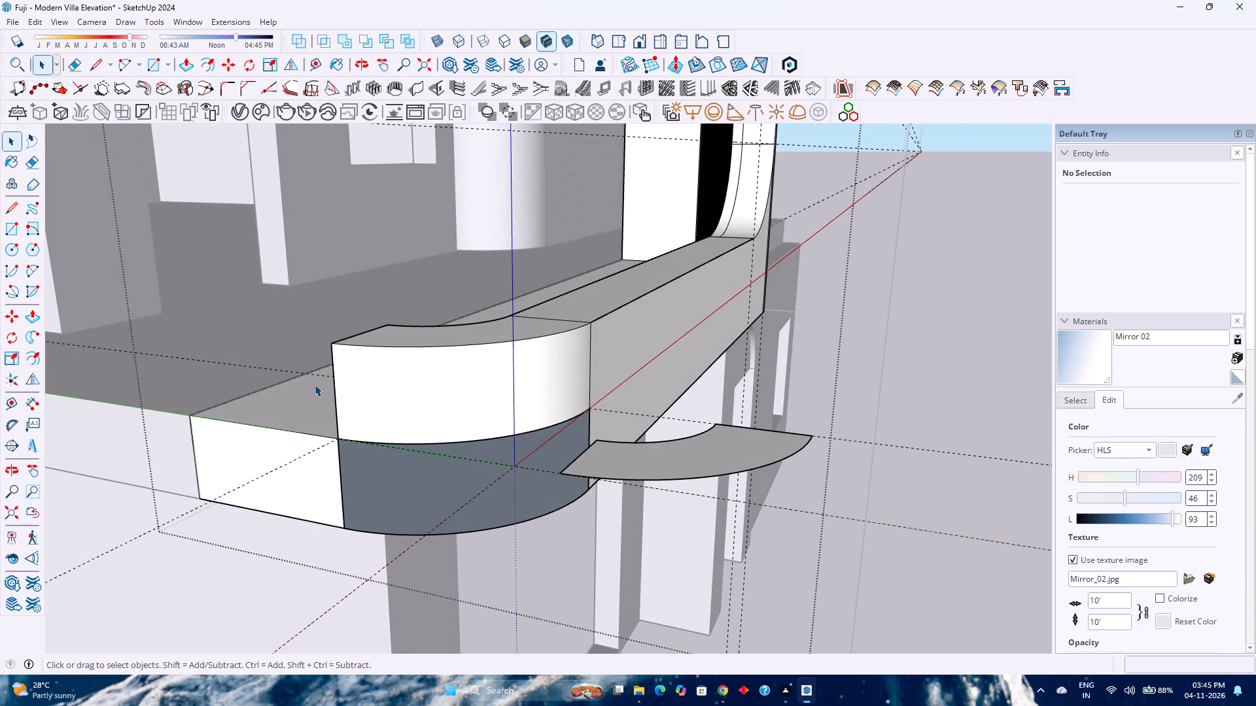
Draw a 1' vertical line down the side of the corner's lower curved face to the band's bottom edge.
left_click(96, 63)
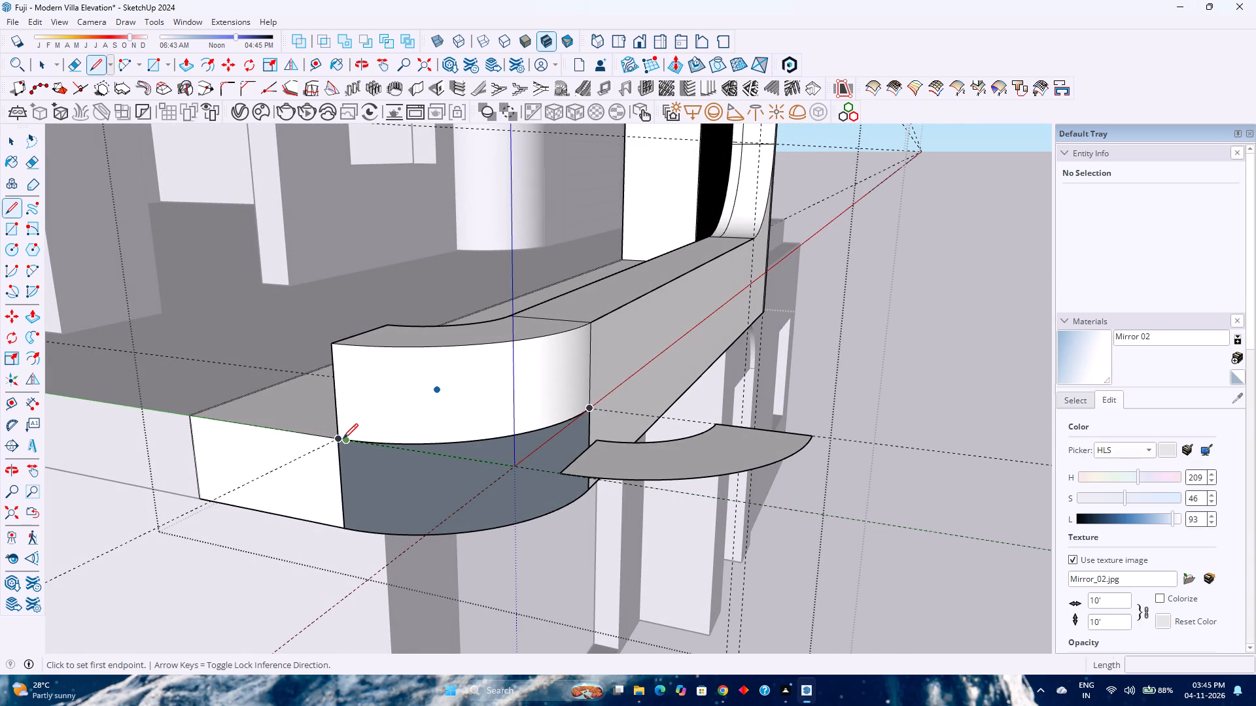
left_click(338, 439)
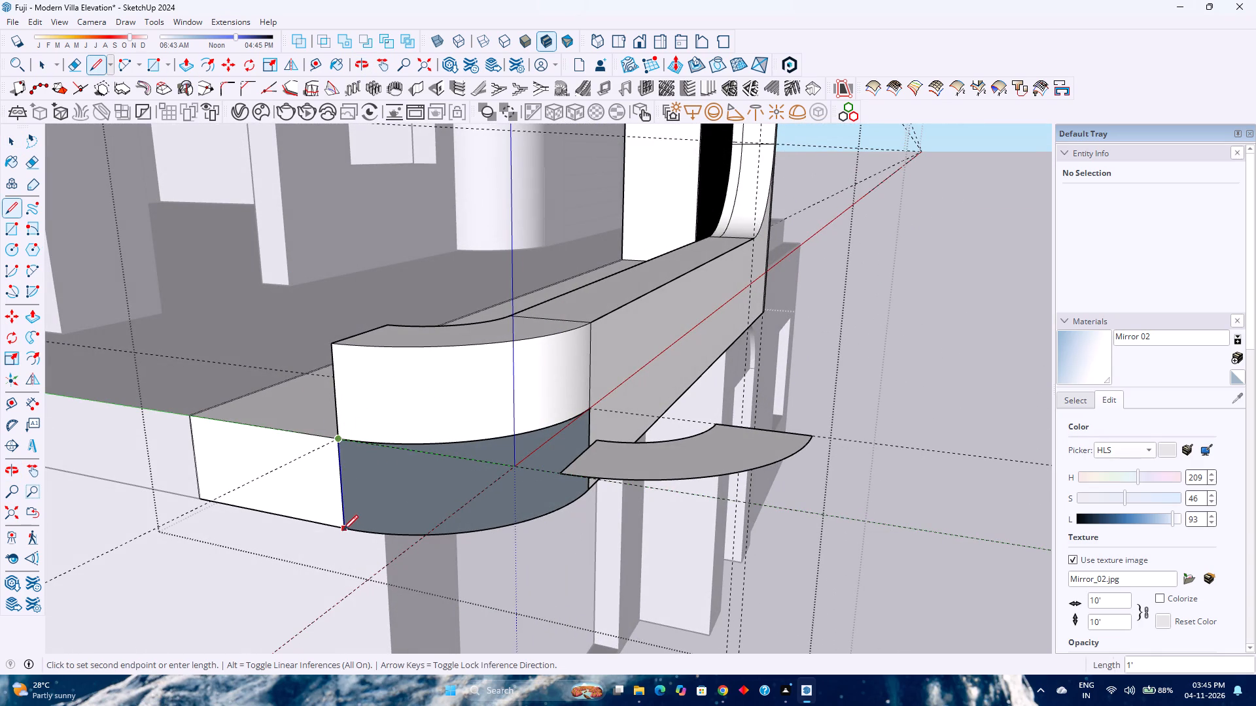
left_click(343, 531)
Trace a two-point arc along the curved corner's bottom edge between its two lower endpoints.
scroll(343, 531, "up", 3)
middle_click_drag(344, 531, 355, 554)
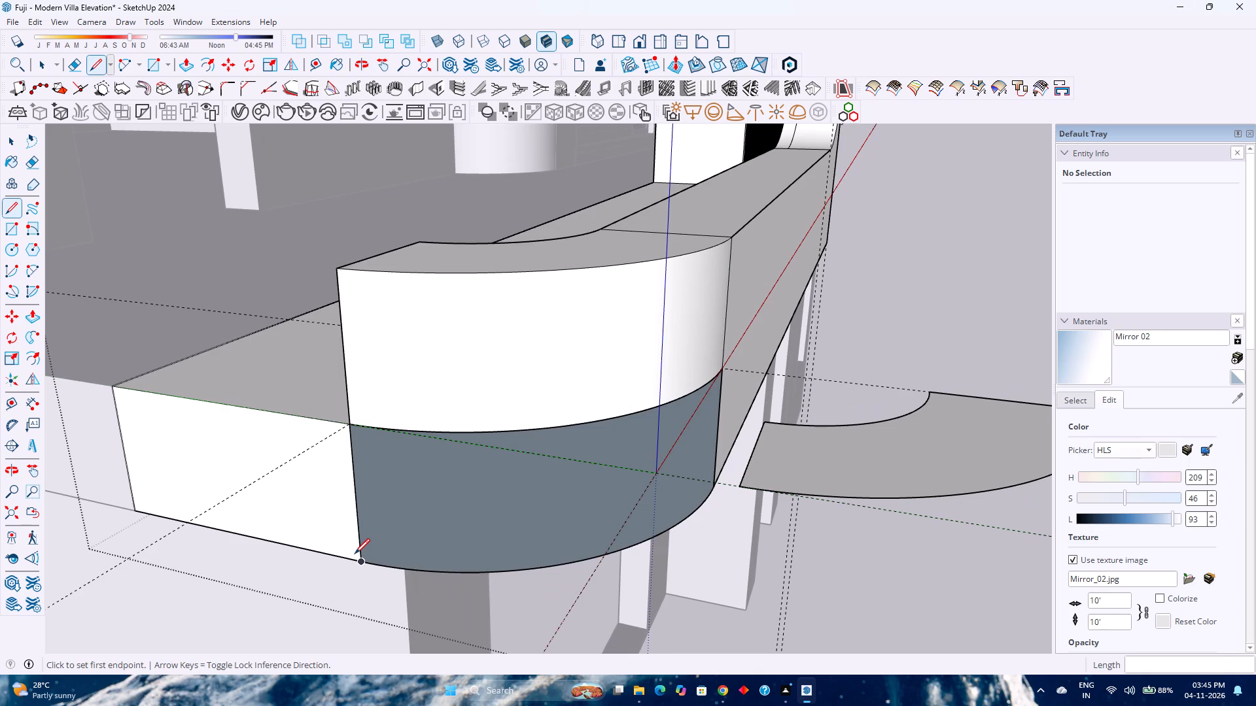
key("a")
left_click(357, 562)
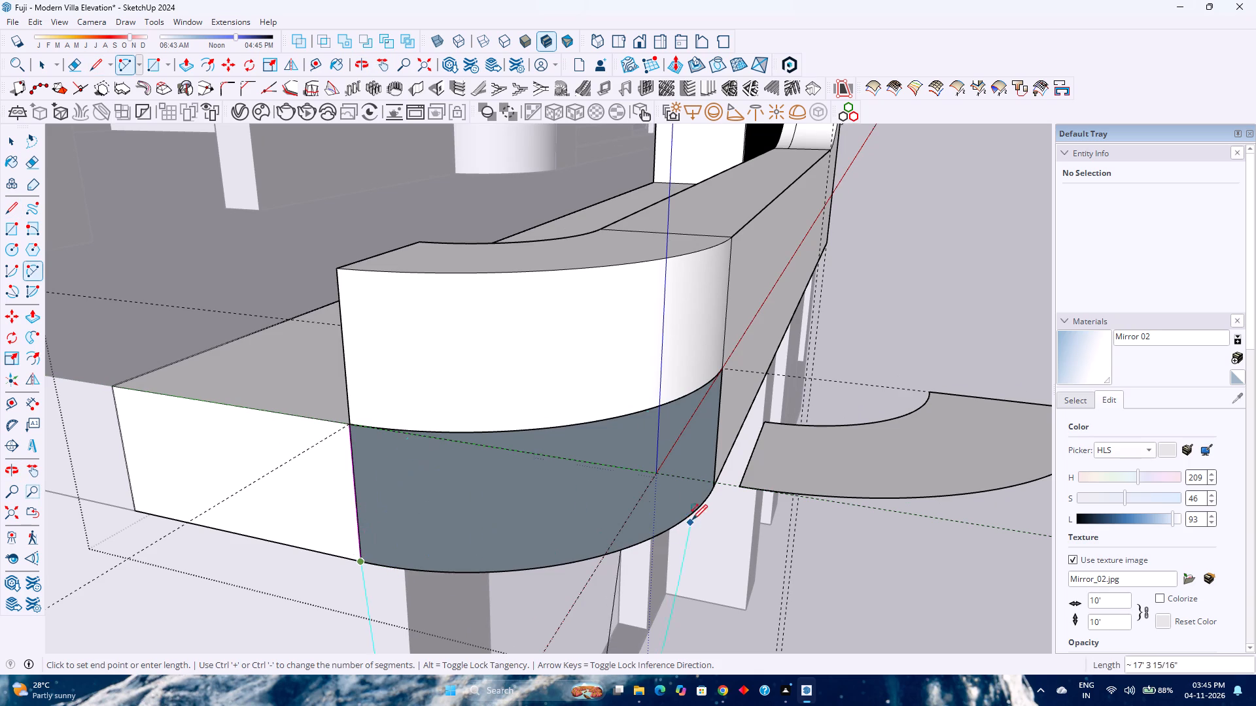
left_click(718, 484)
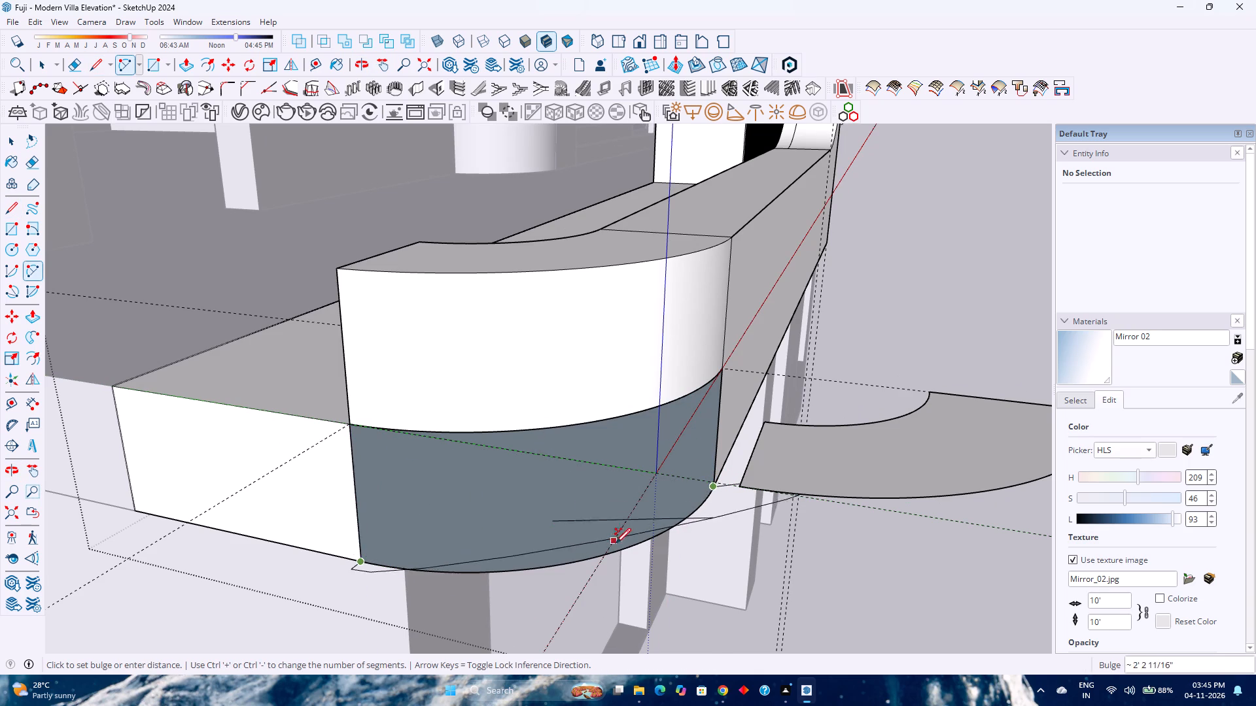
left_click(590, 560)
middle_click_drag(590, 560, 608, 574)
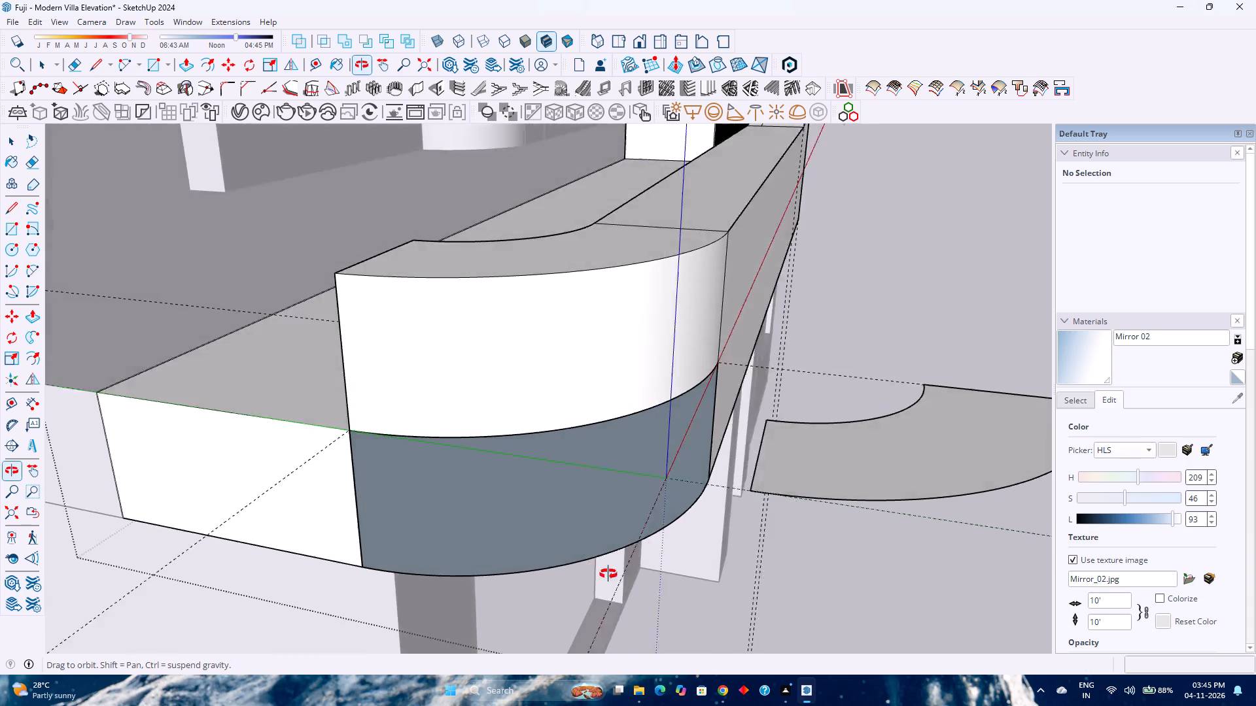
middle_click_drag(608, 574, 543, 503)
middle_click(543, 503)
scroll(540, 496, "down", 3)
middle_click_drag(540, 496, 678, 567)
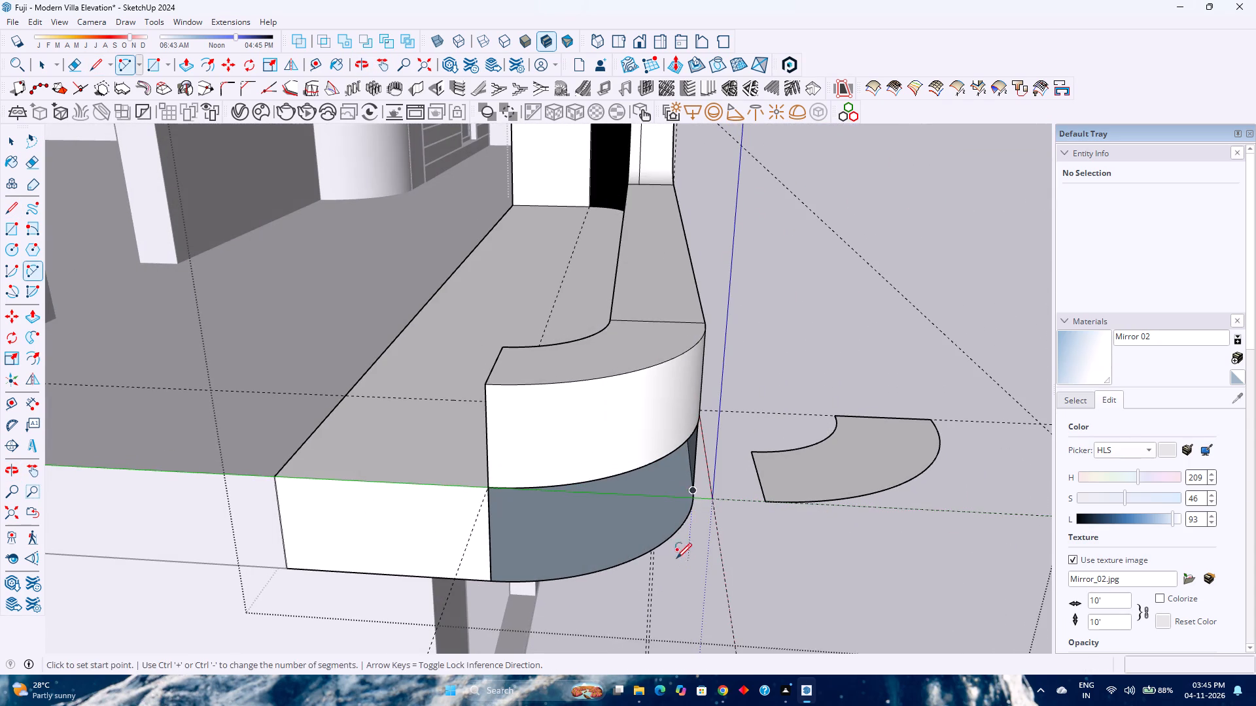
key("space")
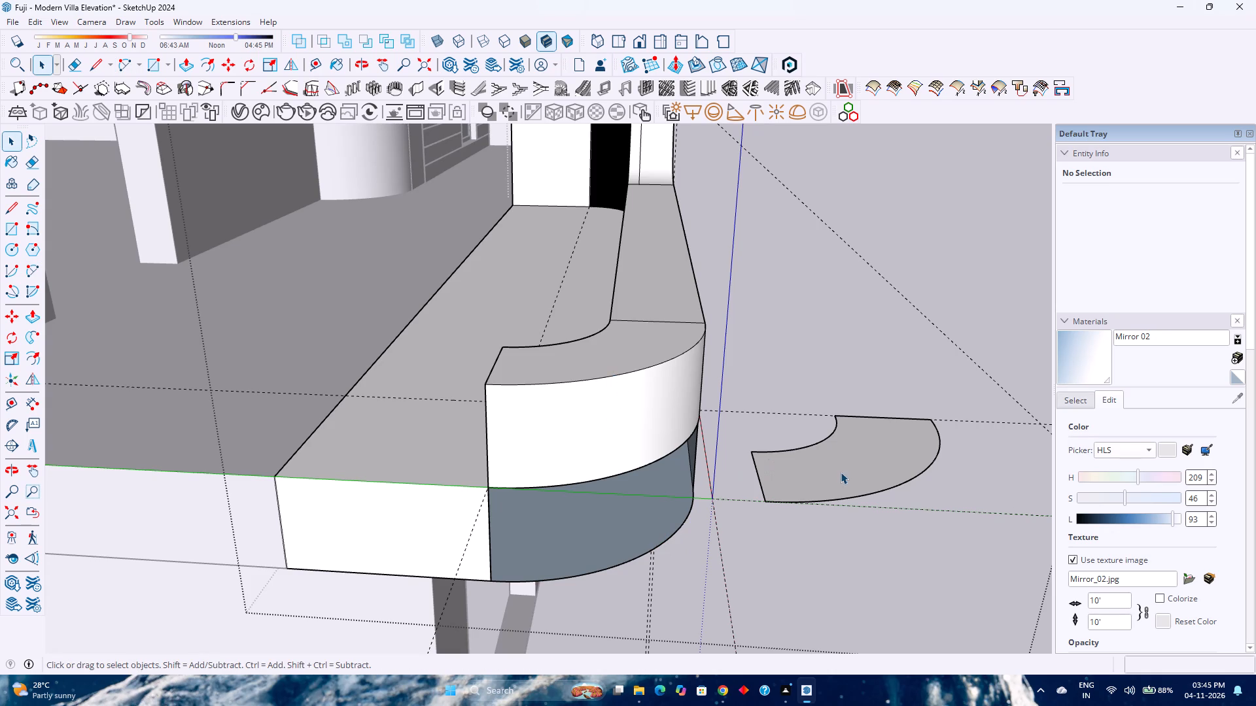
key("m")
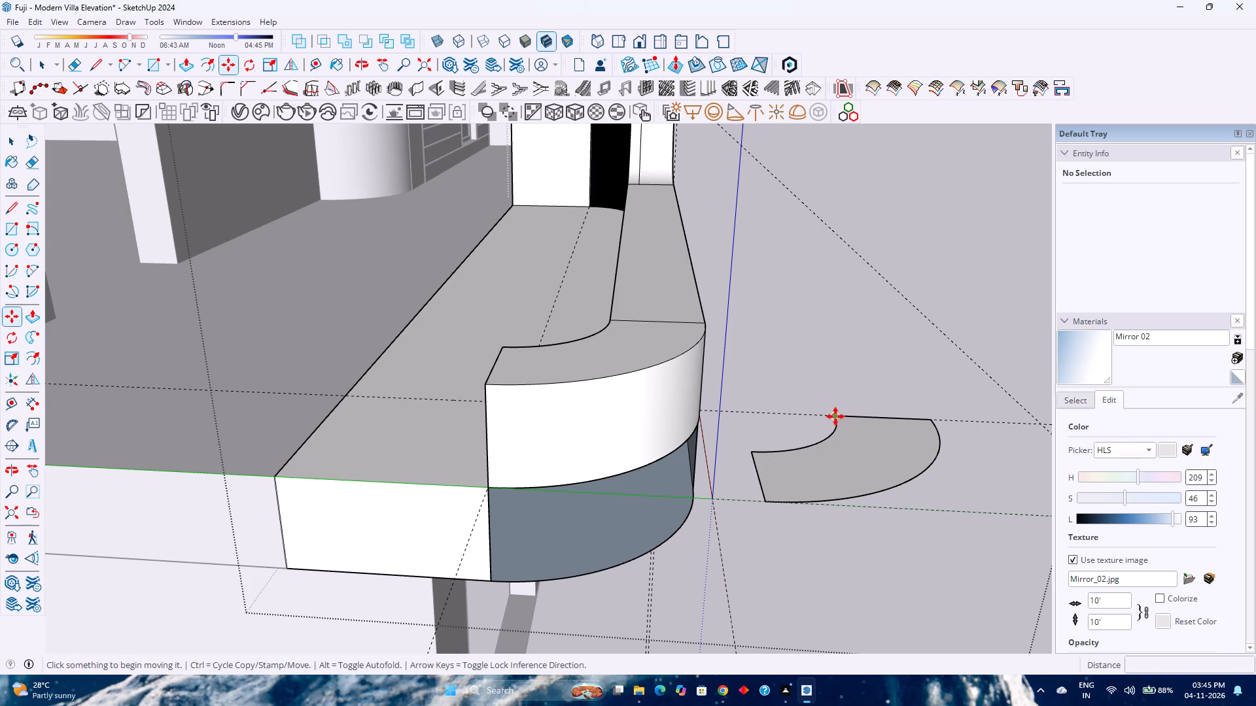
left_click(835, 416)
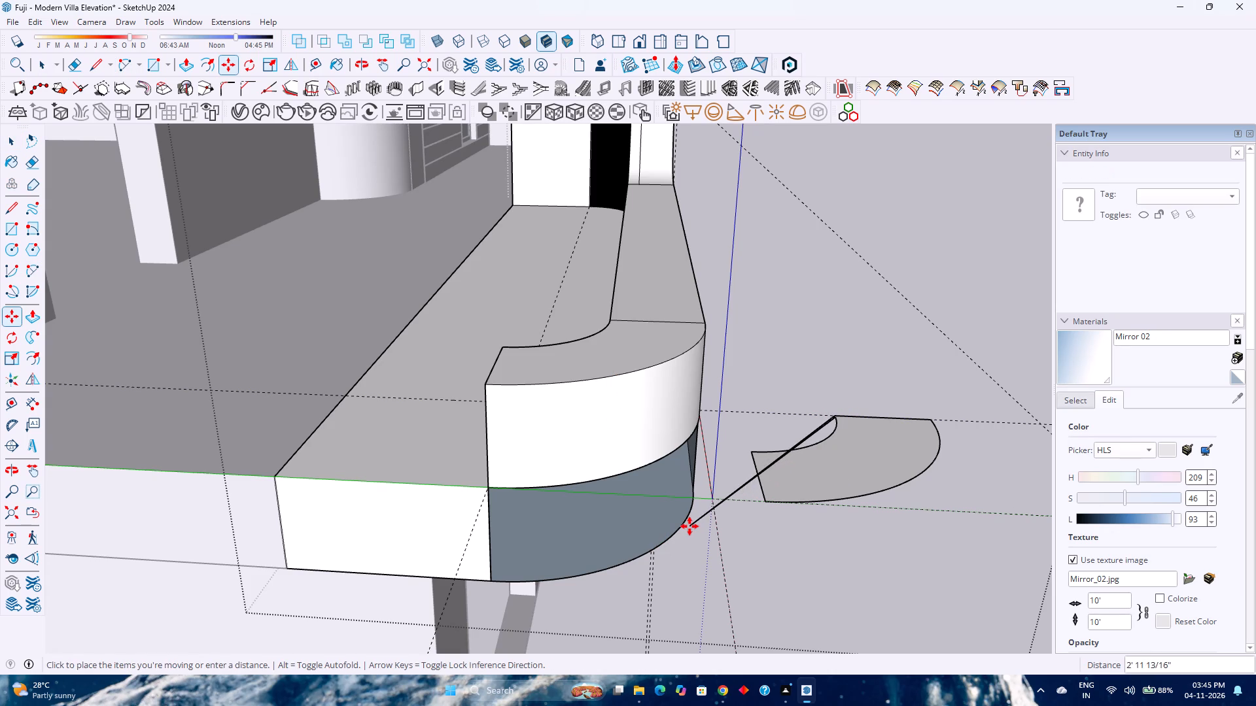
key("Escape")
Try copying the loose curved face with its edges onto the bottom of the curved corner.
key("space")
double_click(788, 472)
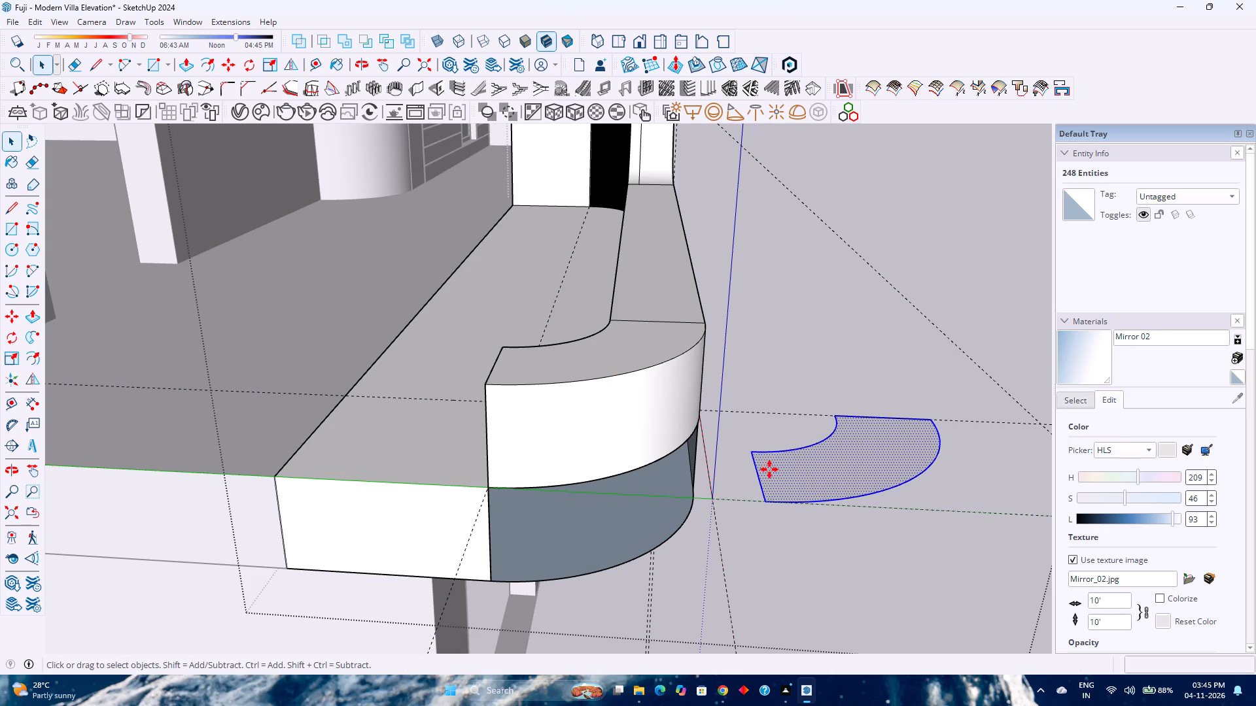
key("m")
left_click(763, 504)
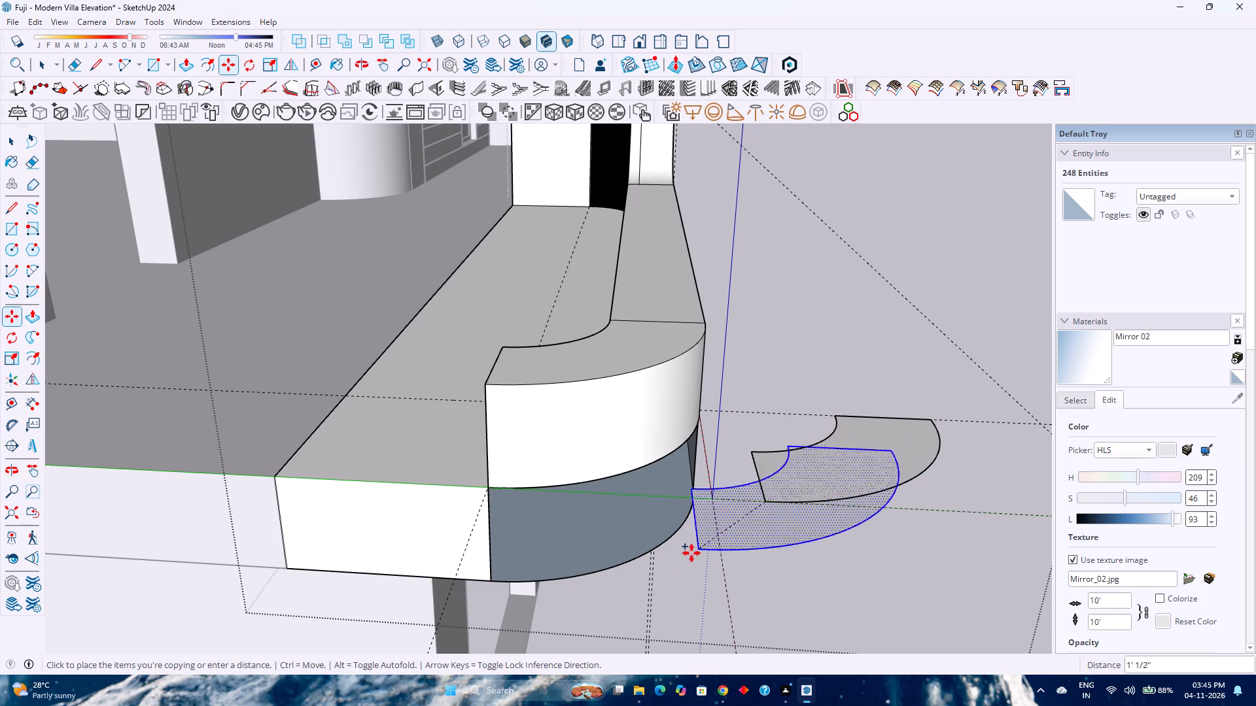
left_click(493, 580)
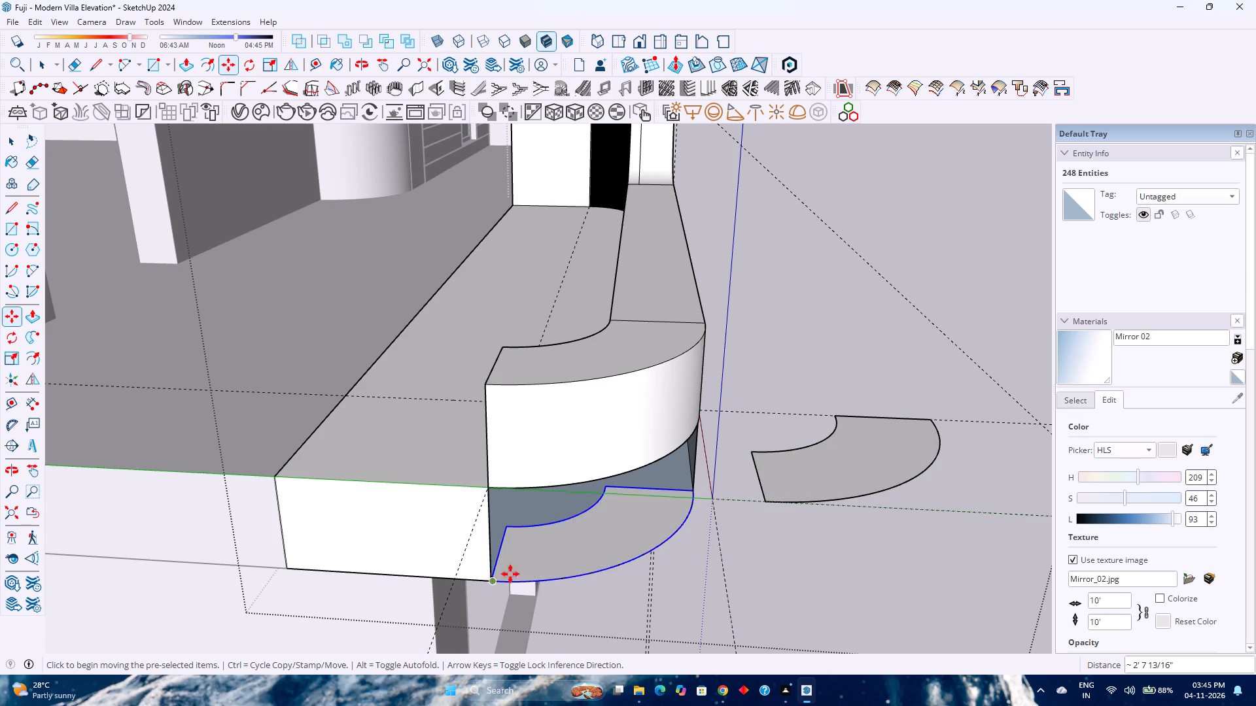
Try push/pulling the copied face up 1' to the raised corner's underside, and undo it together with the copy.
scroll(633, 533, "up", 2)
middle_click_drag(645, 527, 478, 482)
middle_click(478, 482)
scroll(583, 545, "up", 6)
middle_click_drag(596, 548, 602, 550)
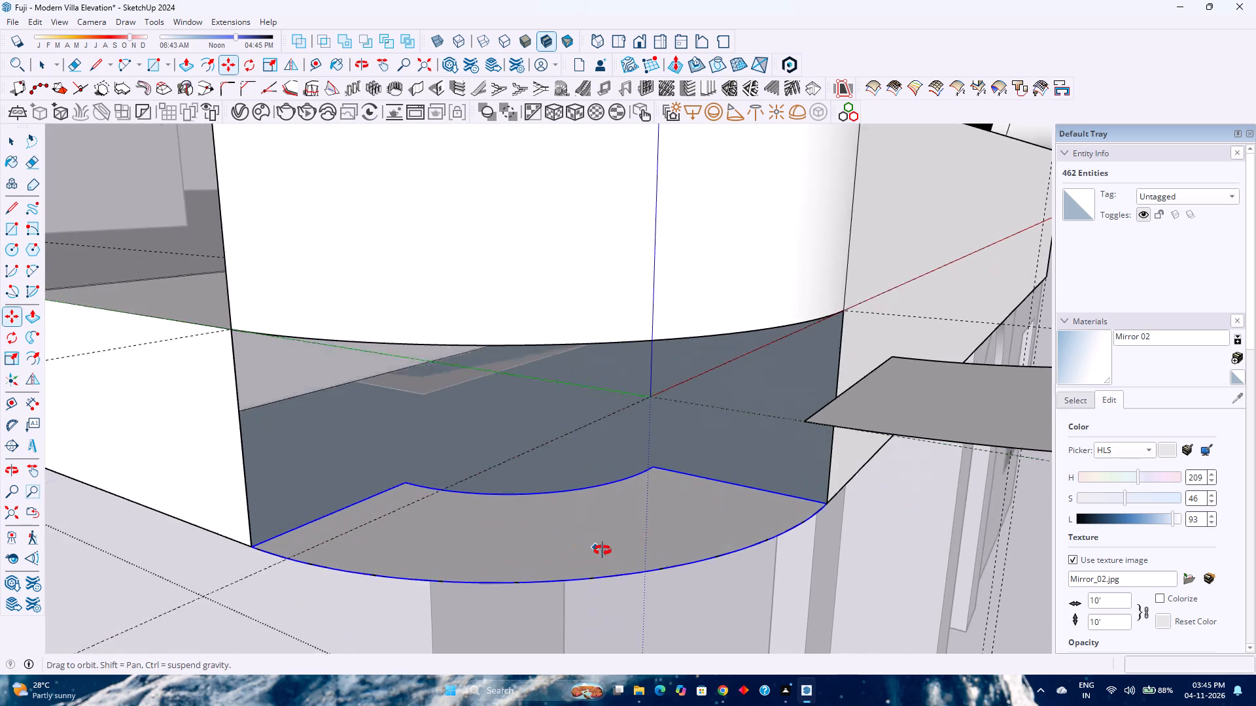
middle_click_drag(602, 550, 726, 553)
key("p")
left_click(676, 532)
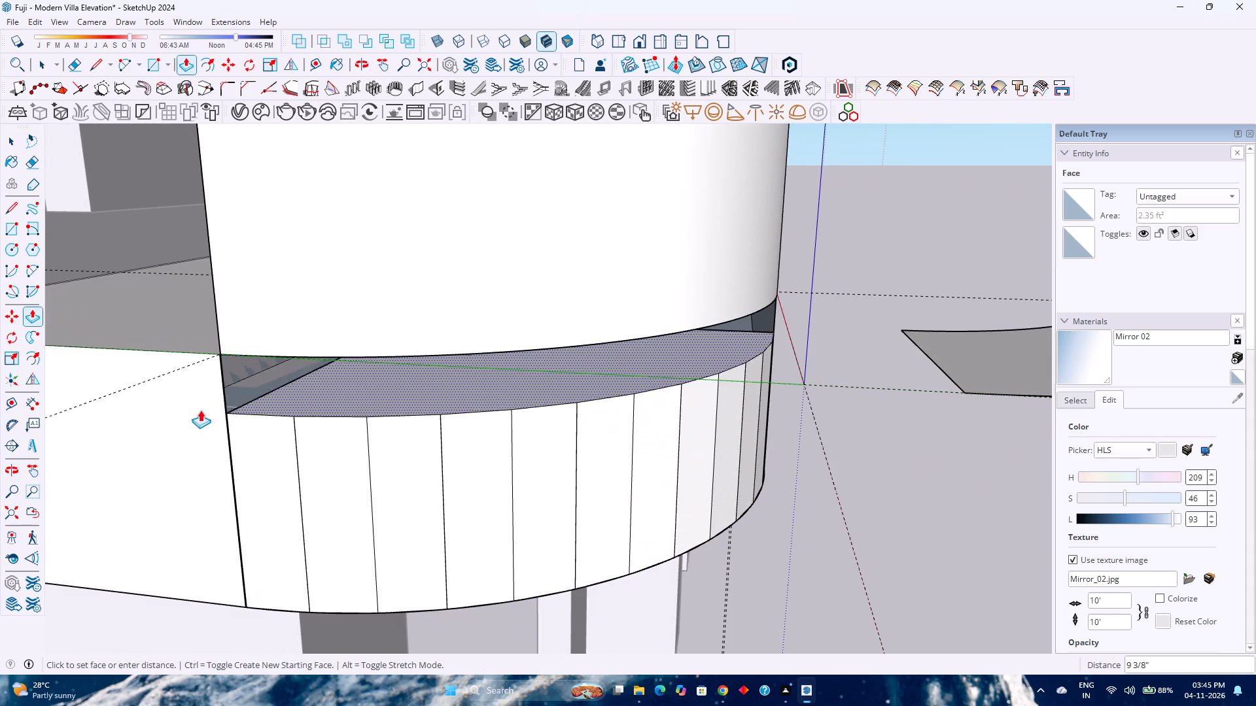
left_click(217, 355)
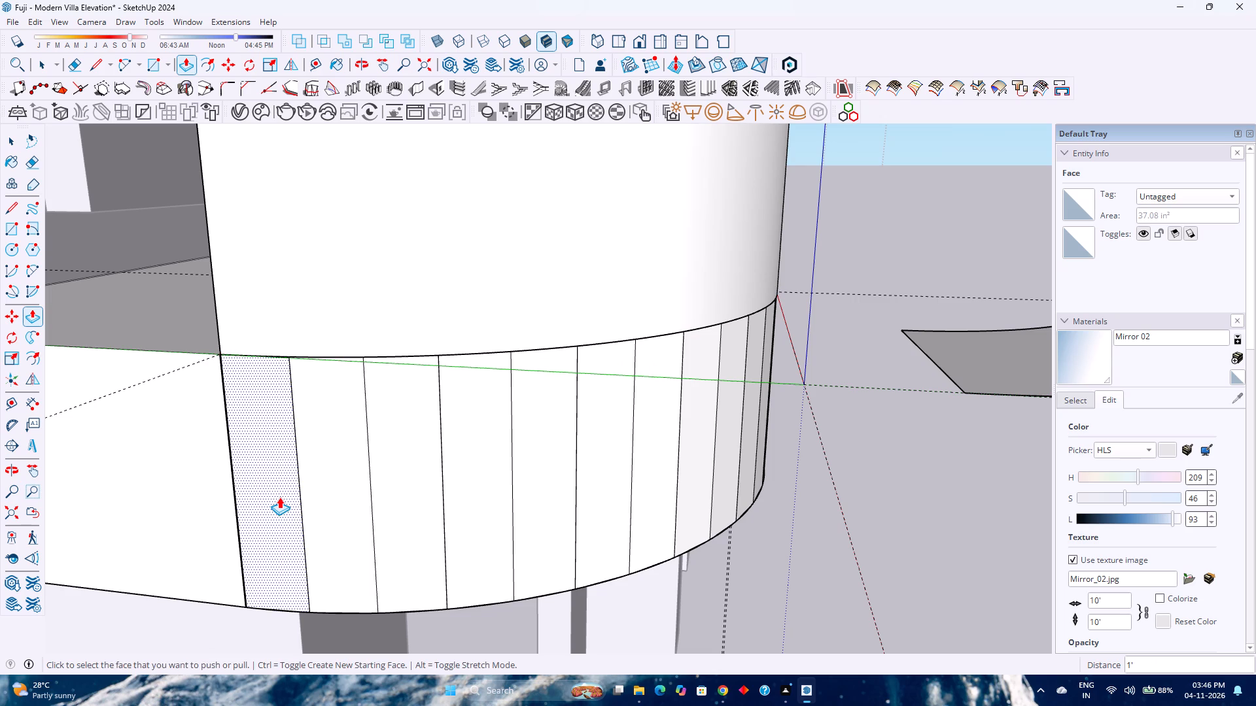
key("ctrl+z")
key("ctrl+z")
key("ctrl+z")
Delete the curved bottom edge of the corner's lower part, removing the reversed curved face attached to it.
scroll(433, 577, "down", 3)
key("space")
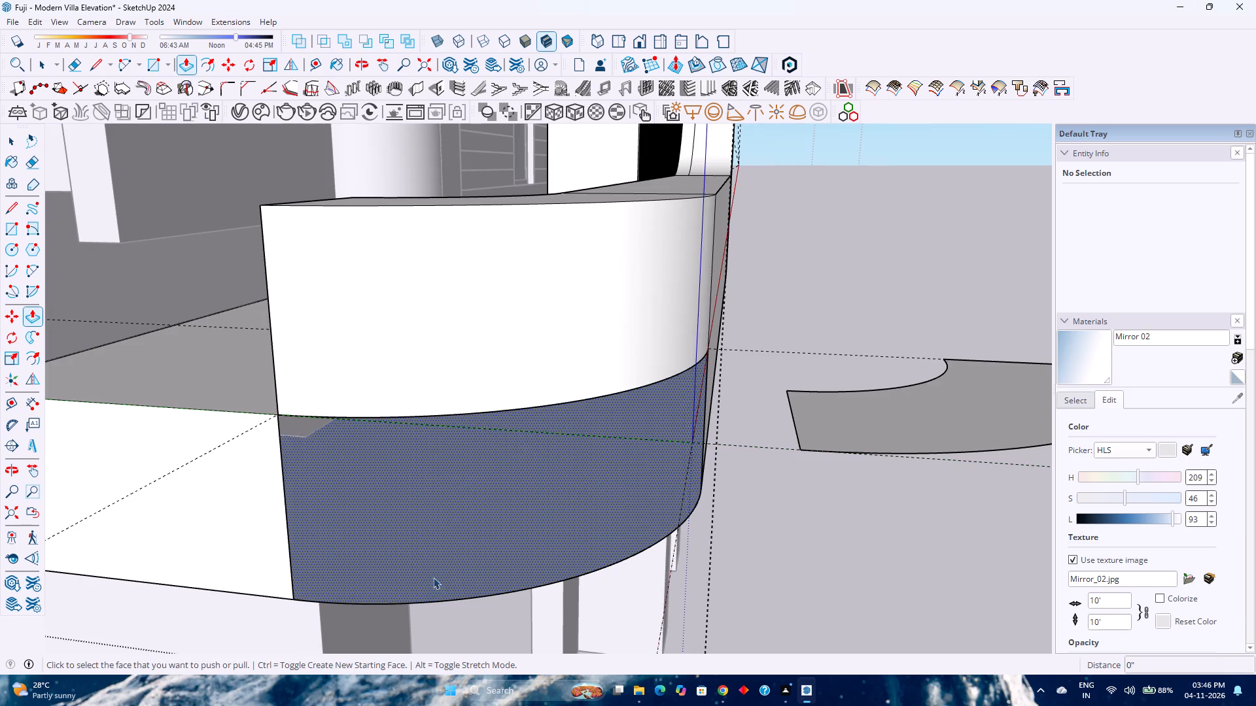
left_click(642, 551)
key("Delete")
Examine the opened lower part of the curved corner from the front, side and below.
middle_click_drag(642, 579, 621, 536)
middle_click(621, 536)
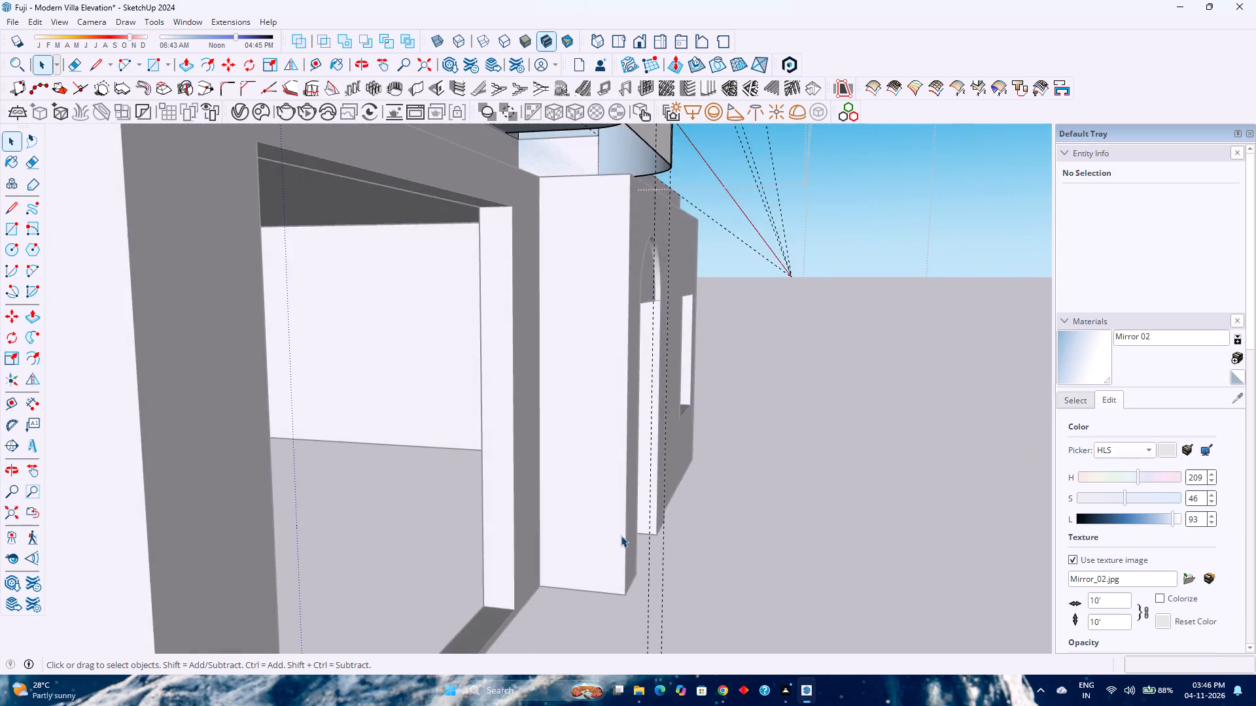
scroll(621, 535, "down", 4)
middle_click_drag(611, 531, 637, 549)
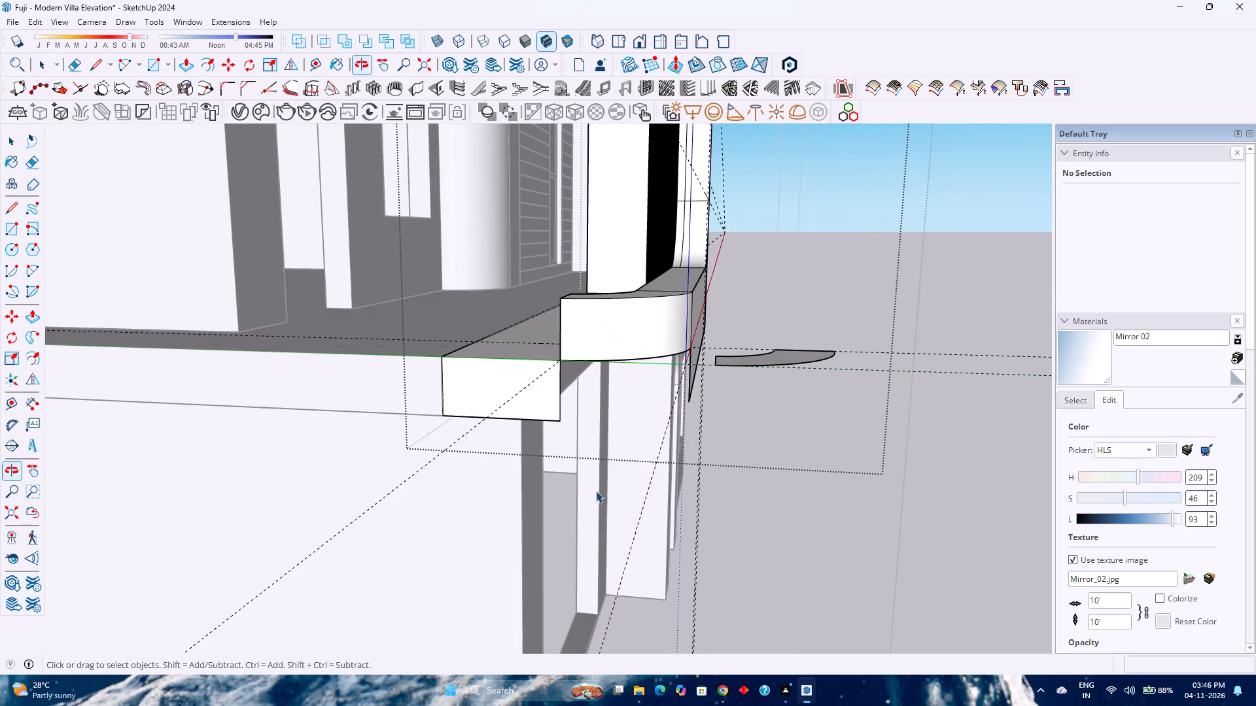
scroll(597, 471, "up", 2)
middle_click_drag(592, 490, 587, 509)
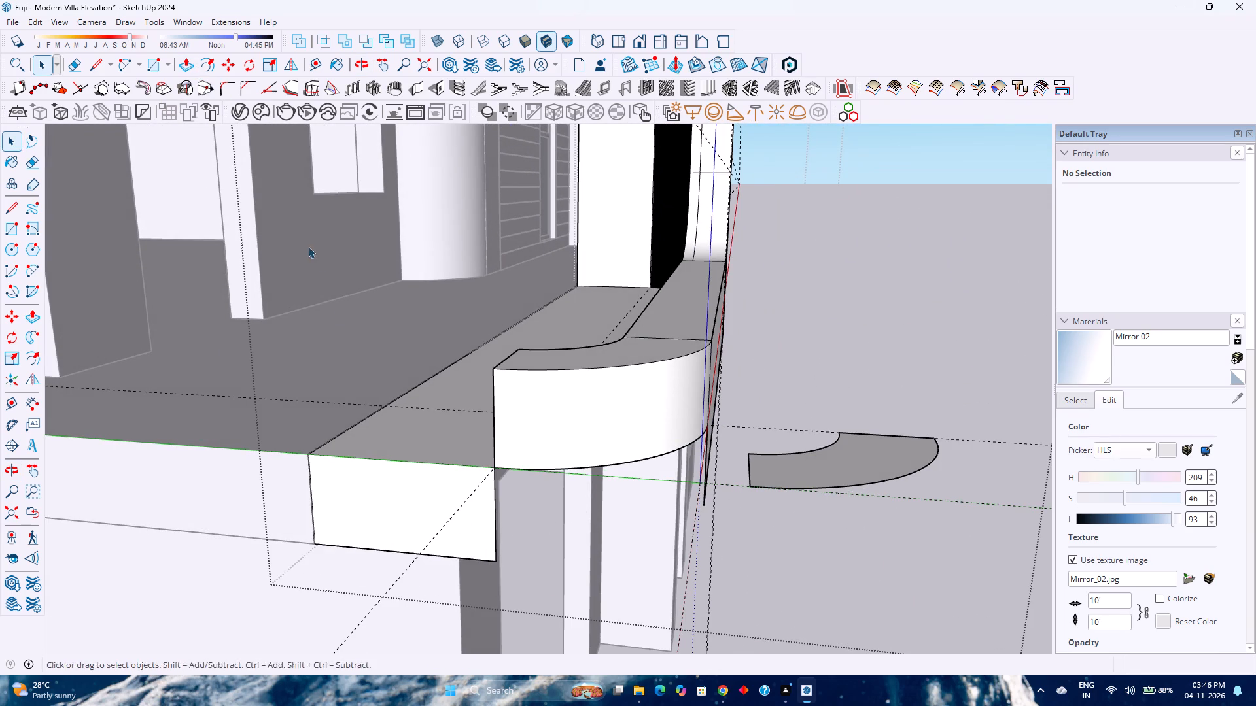
middle_click_drag(376, 346, 442, 352)
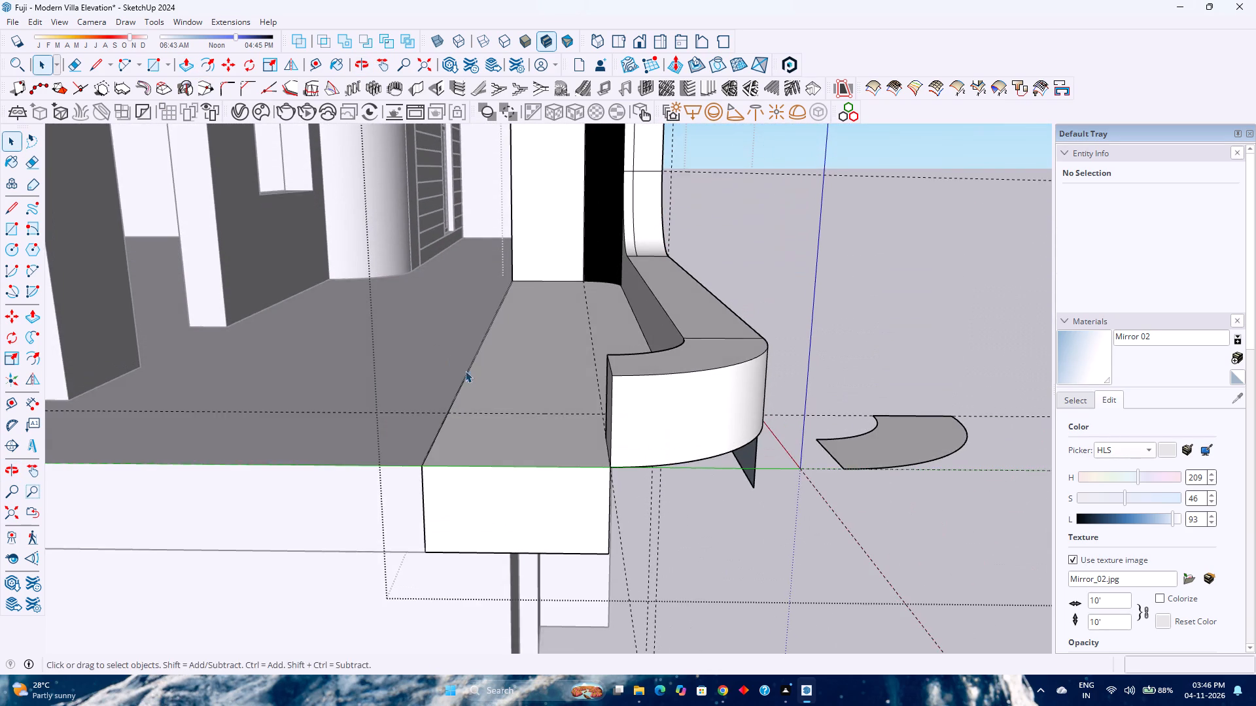
scroll(463, 369, "down", 1)
middle_click_drag(466, 373, 427, 154)
middle_click(428, 154)
middle_click_drag(497, 252, 444, 203)
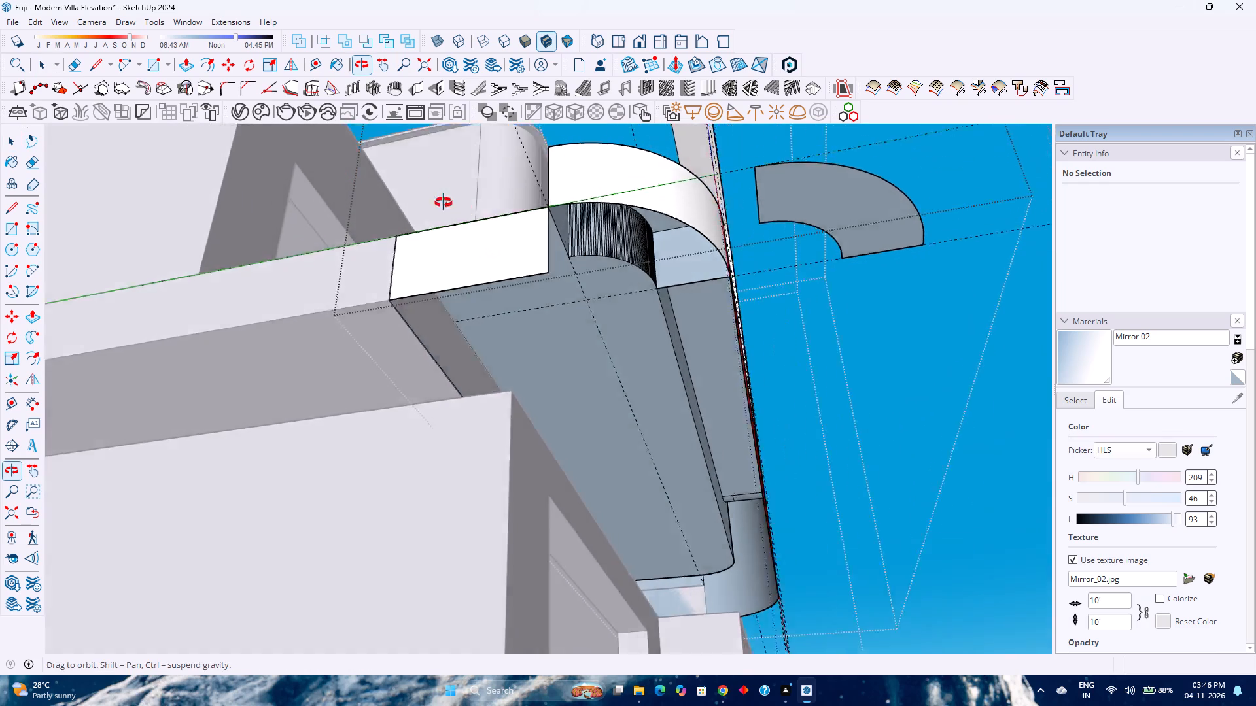
middle_click_drag(444, 203, 390, 164)
middle_click_drag(445, 265, 187, 411)
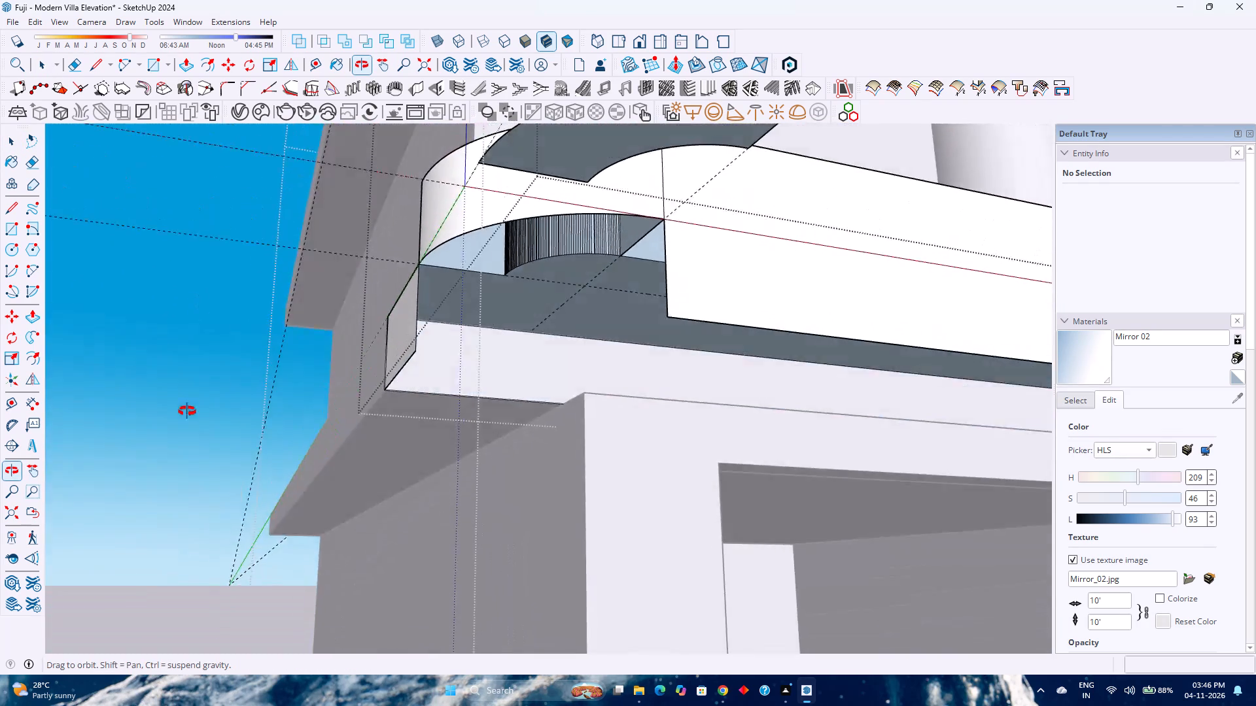
middle_click_drag(187, 411, 659, 660)
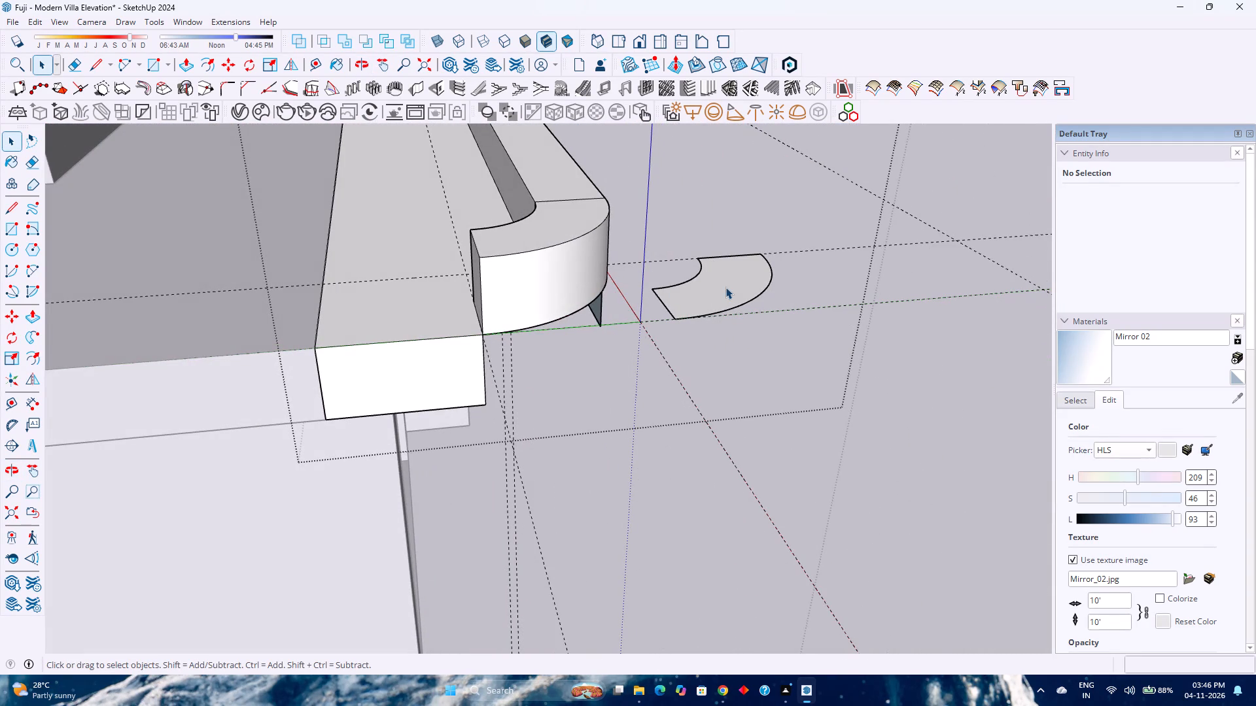
Copy the loose curved face with its edges to the band's bottom corner, below the raised curved corner.
double_click(705, 293)
key("m")
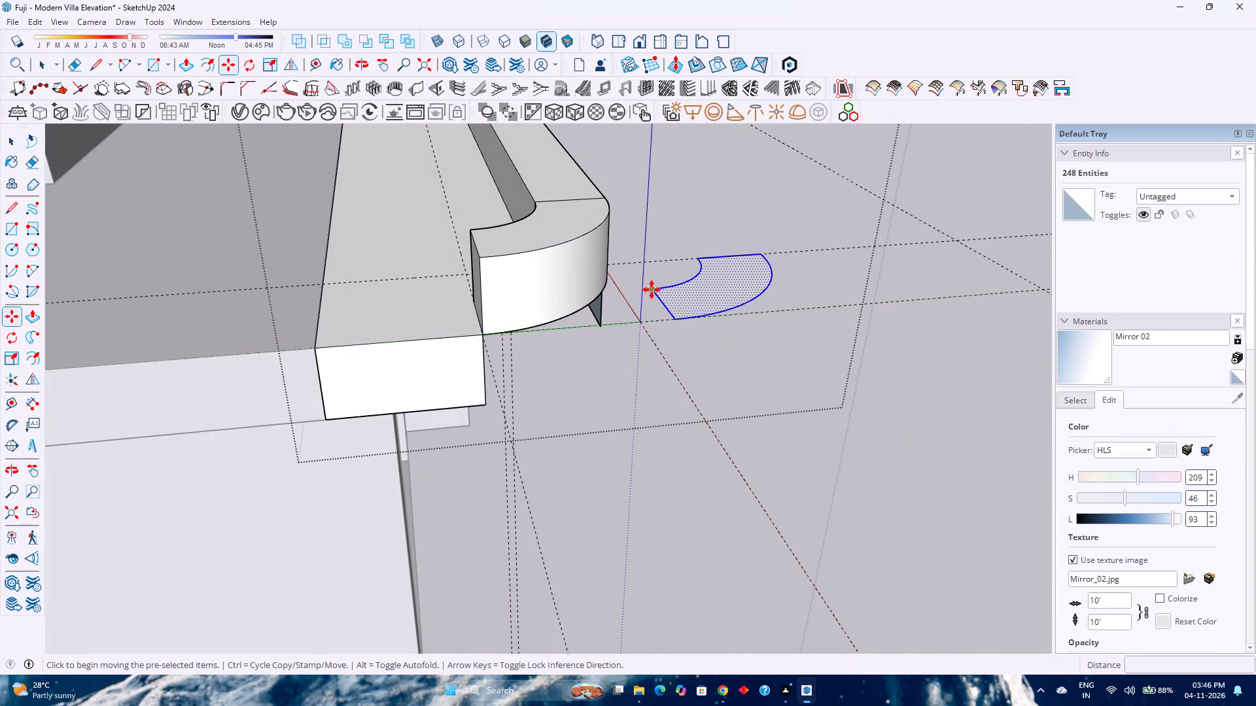
left_click(676, 322)
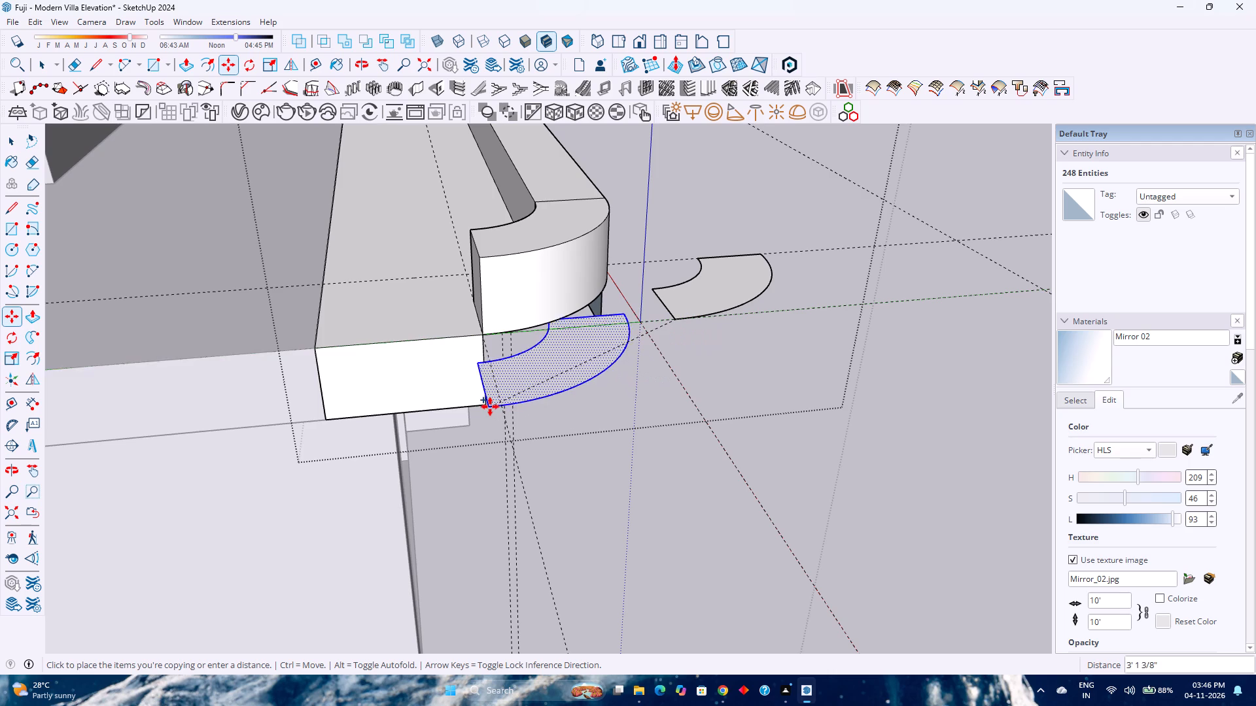
left_click(487, 404)
Examine the copied curved face at the band's bottom corner from above, the side and below.
scroll(554, 380, "up", 3)
middle_click_drag(554, 380, 444, 316)
middle_click(444, 316)
middle_click_drag(524, 333, 523, 389, "ctrl")
middle_click(523, 390)
middle_click_drag(522, 390, 515, 437, "shift")
scroll(510, 407, "down", 8)
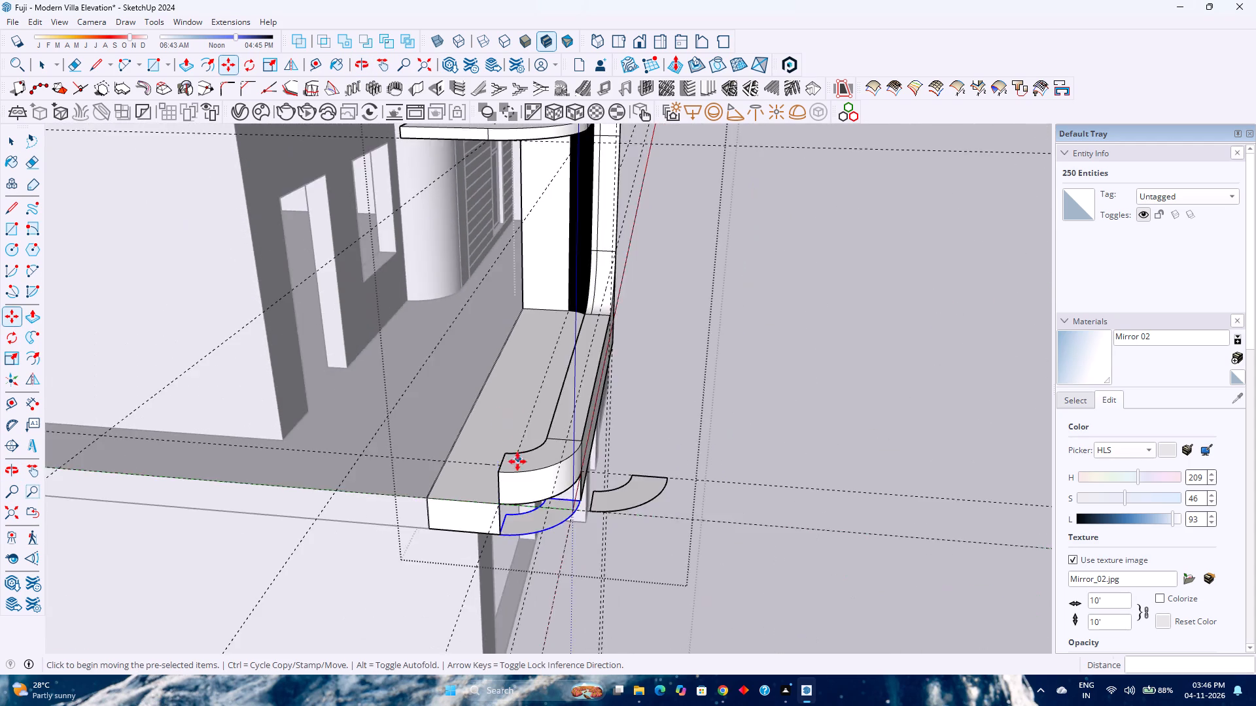
middle_click_drag(517, 462, 486, 309)
middle_click(491, 298)
middle_click_drag(523, 370, 524, 401, "shift")
middle_click(524, 401, "shift")
middle_click_drag(519, 475, 495, 299)
middle_click_drag(510, 298, 525, 498, "shift")
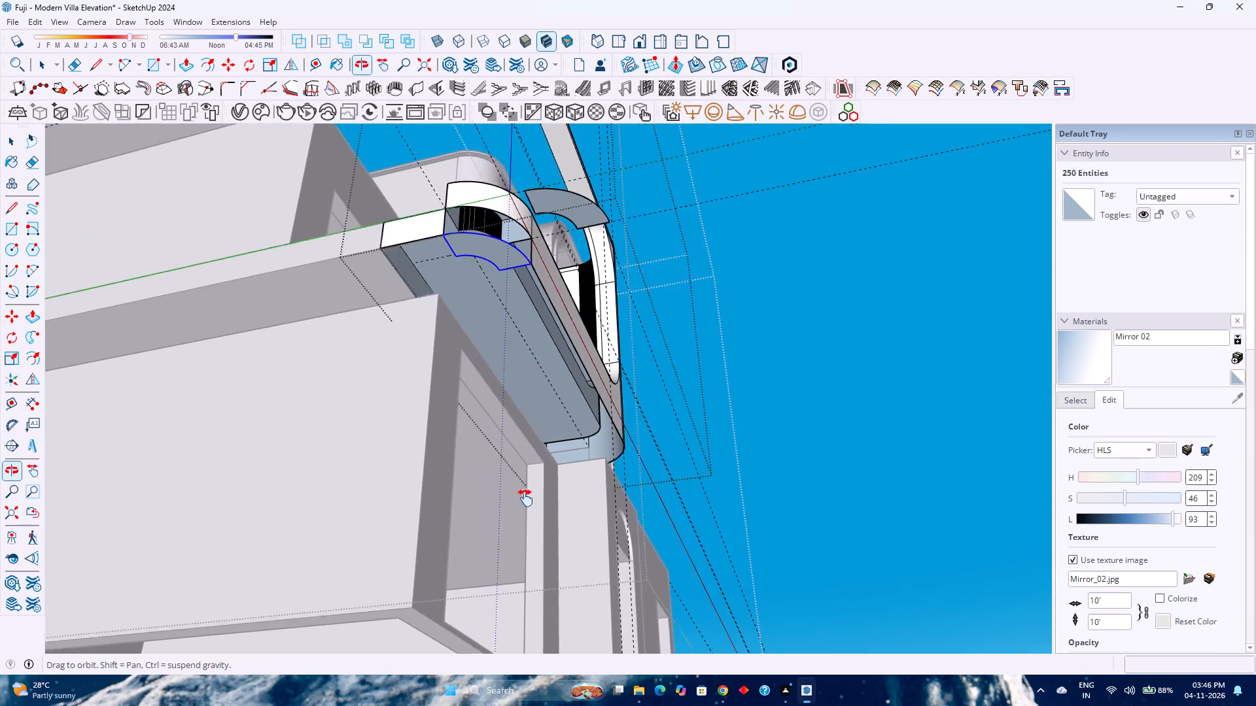
middle_click_drag(525, 498, 526, 500, "shift")
middle_click(526, 500, "shift")
scroll(491, 249, "up", 4)
middle_click_drag(494, 248, 532, 395)
middle_click(532, 395)
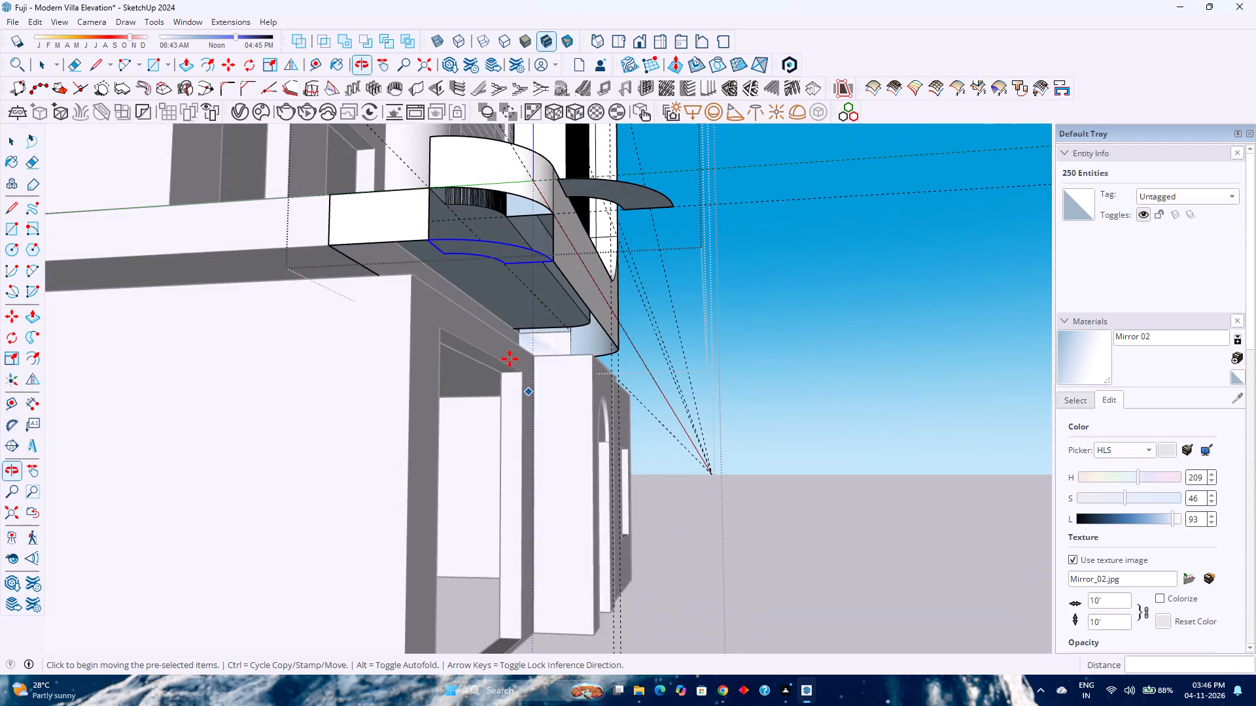
scroll(473, 220, "up", 6)
middle_click_drag(489, 248, 499, 369)
middle_click(499, 369)
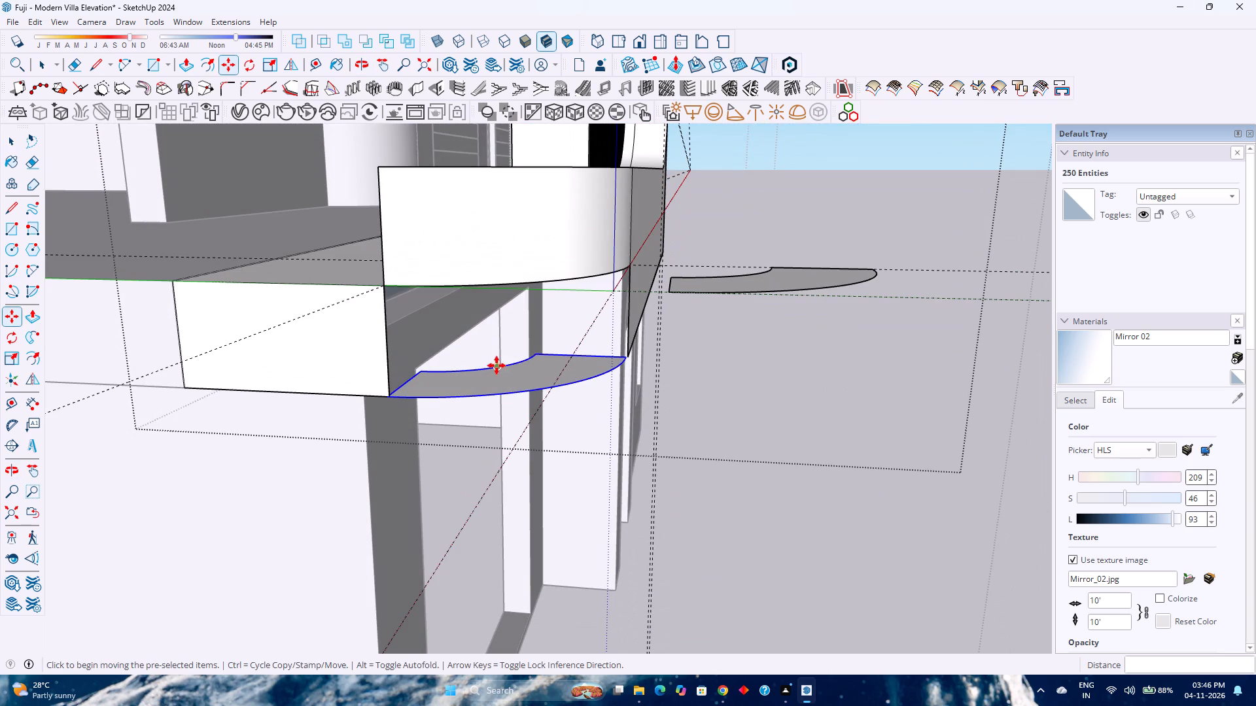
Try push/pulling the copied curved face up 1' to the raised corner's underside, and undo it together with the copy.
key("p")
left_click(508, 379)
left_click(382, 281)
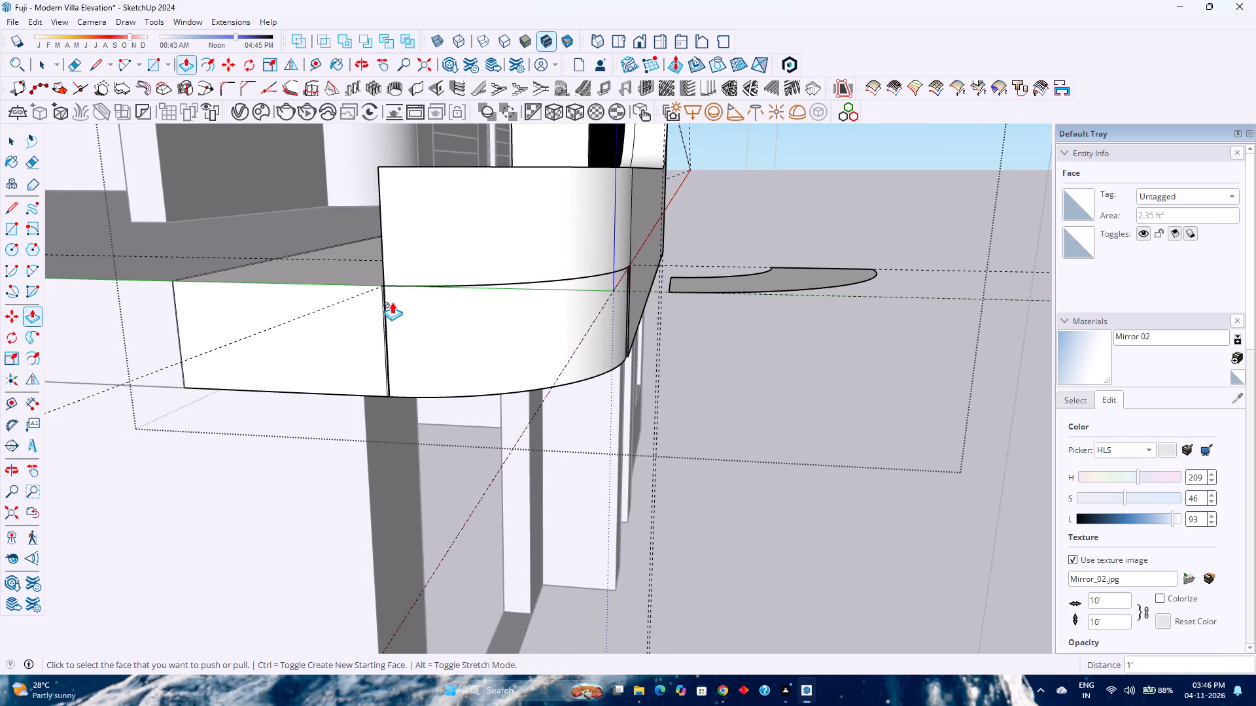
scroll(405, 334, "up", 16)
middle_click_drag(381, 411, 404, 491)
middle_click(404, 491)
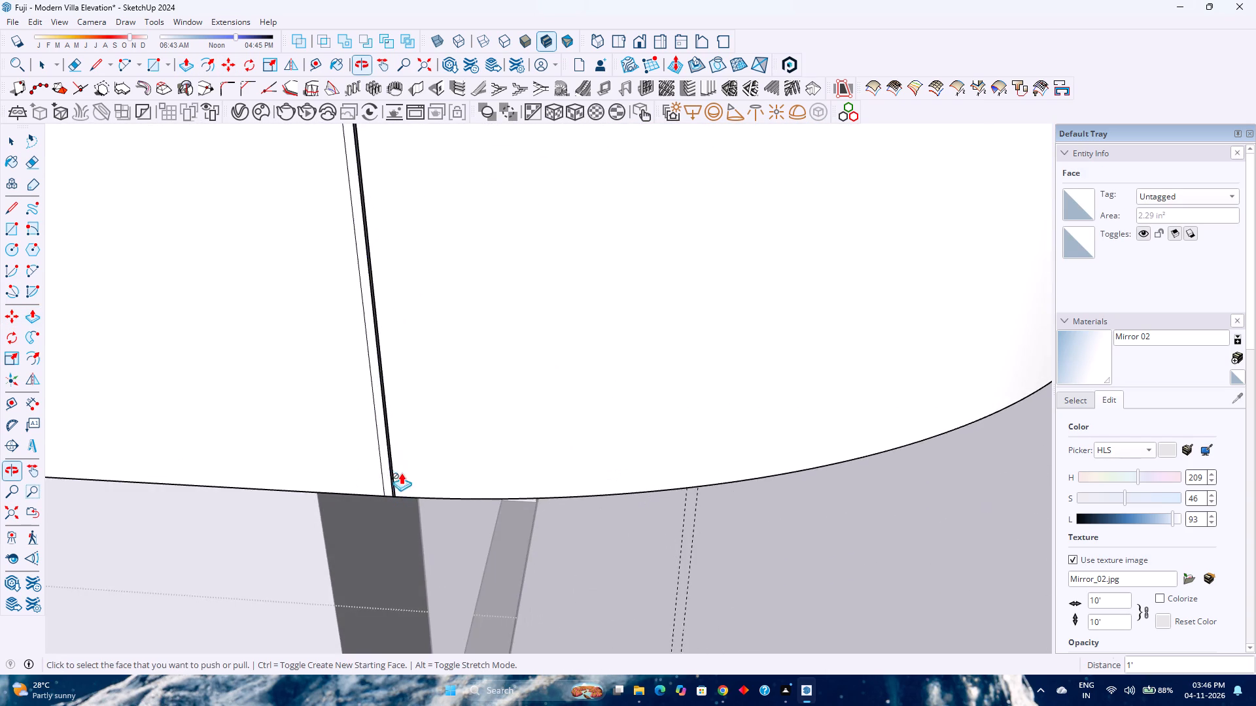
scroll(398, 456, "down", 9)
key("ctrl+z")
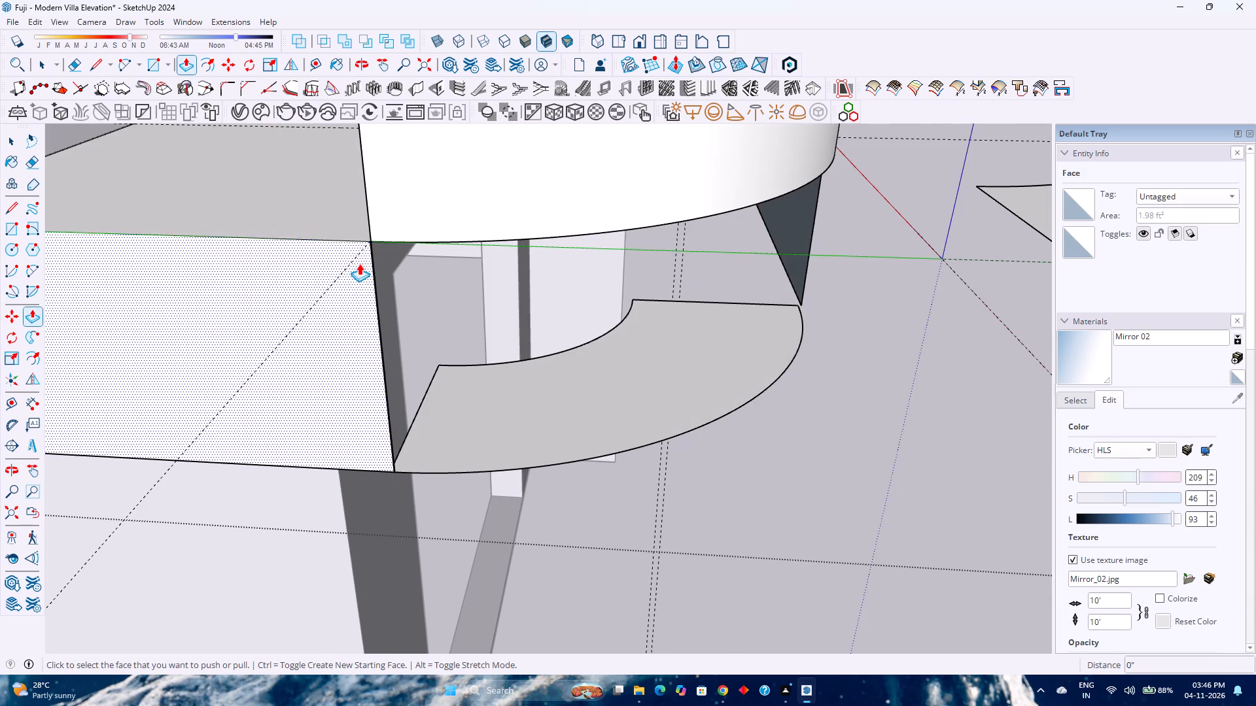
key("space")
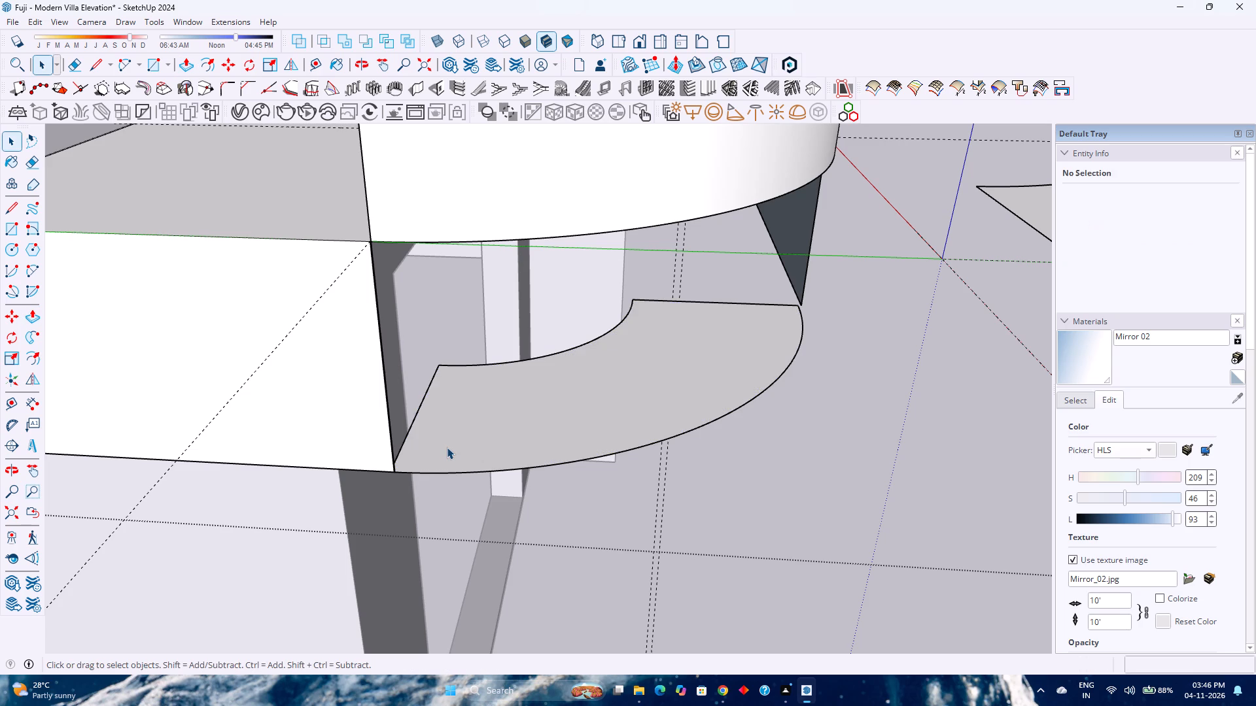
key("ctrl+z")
Copy the loose curved face with its edges again, placing its front corner on the band's bottom corner endpoint.
scroll(444, 443, "down", 5)
triple_click(683, 362)
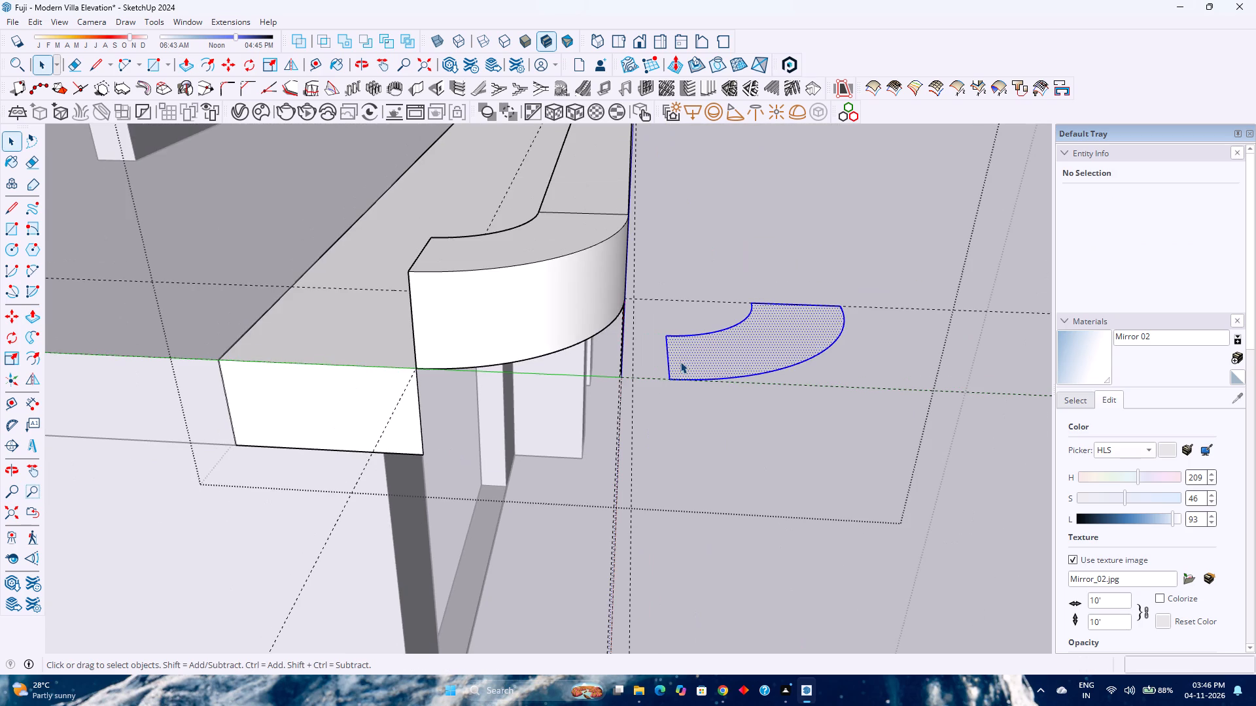
key("m")
scroll(659, 395, "up", 4)
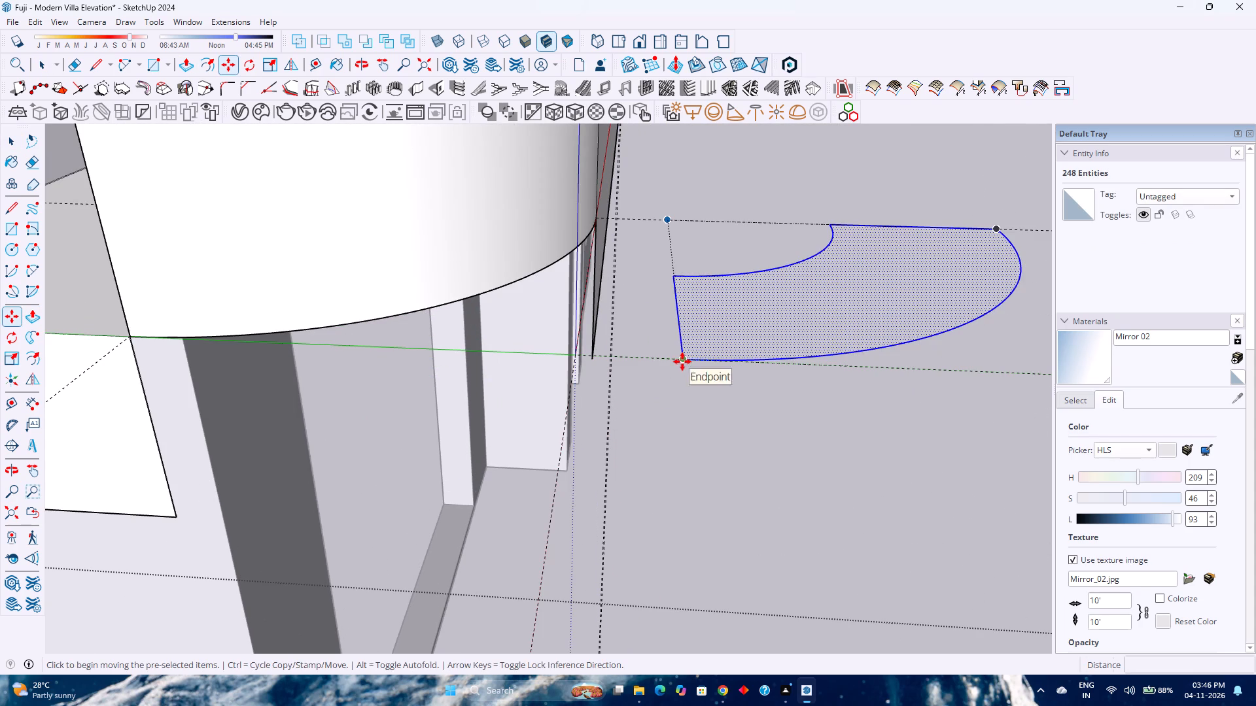
left_click(682, 359)
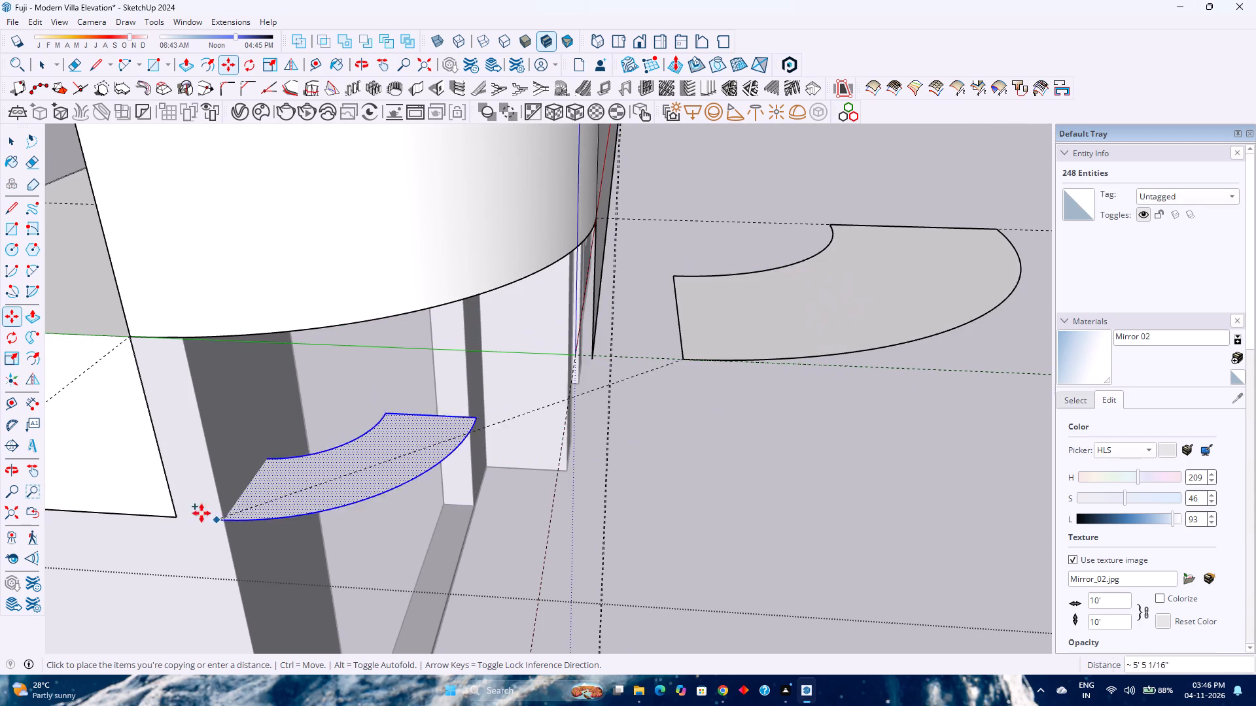
left_click(180, 517)
scroll(305, 475, "up", 2)
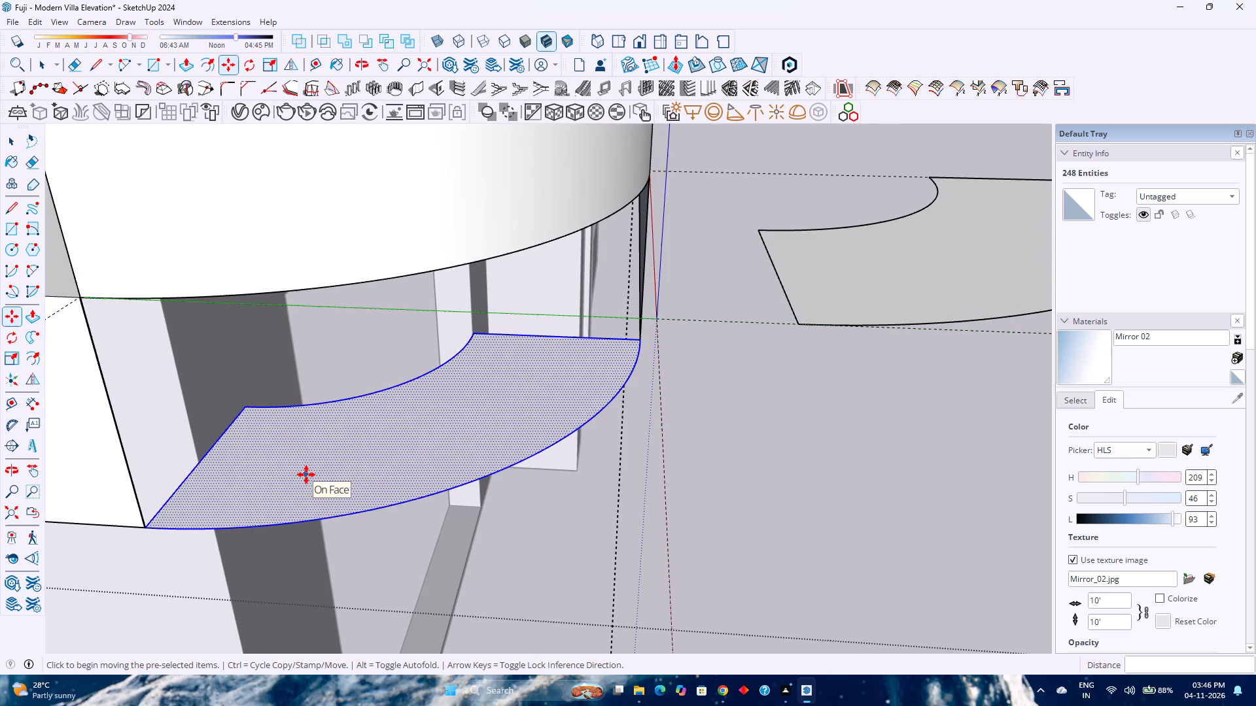
Push/pull the copied curved face up 1' to meet the raised corner's underside.
key("p")
left_click(305, 474)
scroll(283, 429, "down", 4)
middle_click_drag(267, 433, 338, 493, "shift")
middle_click(339, 494, "shift")
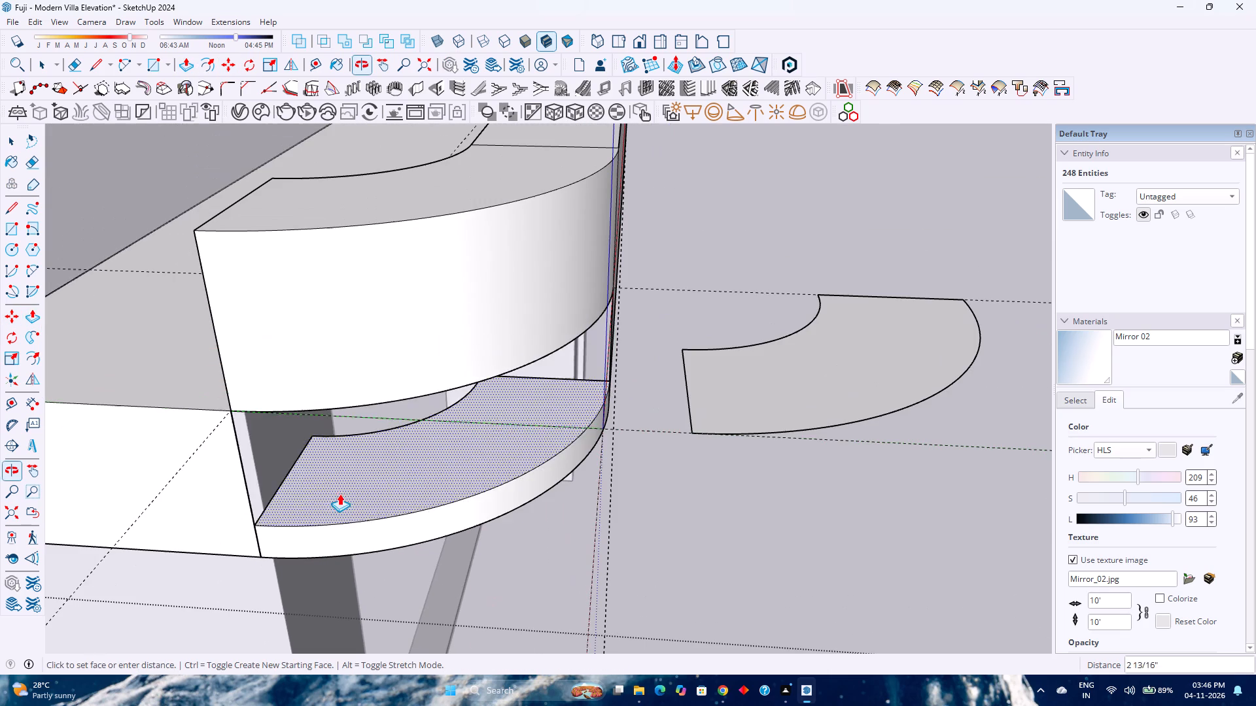
left_click(232, 411)
Examine the rebuilt lower curved corner and the open underside of the band from the front and below.
scroll(290, 475, "down", 1)
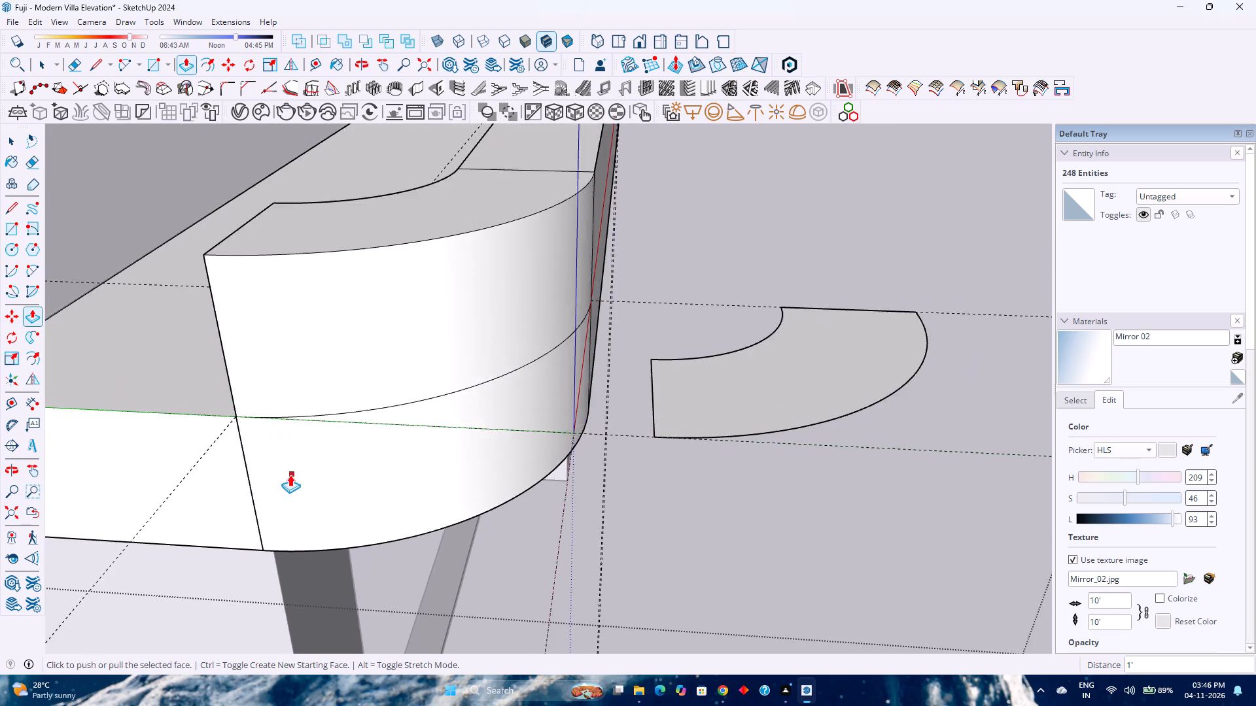
middle_click_drag(288, 475, 300, 366)
middle_click(300, 366)
scroll(334, 377, "down", 2)
middle_click_drag(368, 448, 451, 528, "shift")
middle_click(455, 531, "shift")
middle_click_drag(467, 542, 248, 401)
middle_click_drag(248, 401, 241, 398)
scroll(241, 397, "down", 4)
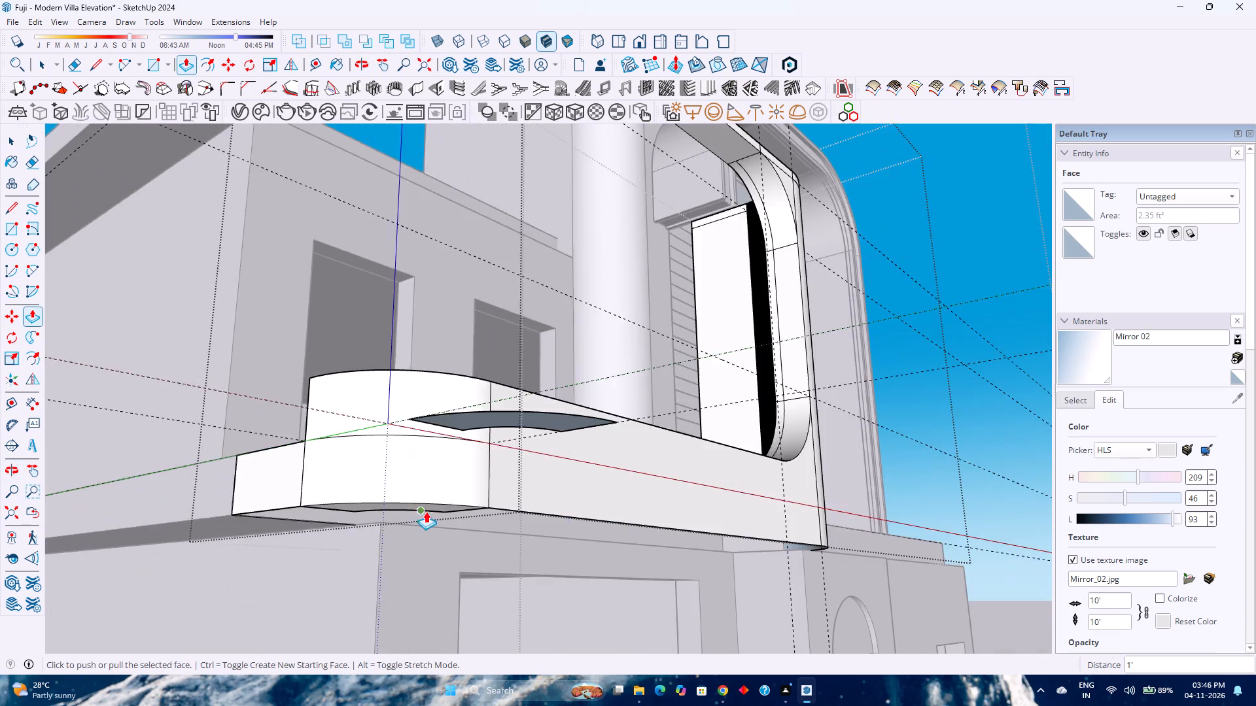
middle_click_drag(426, 511, 410, 437)
middle_click_drag(341, 361, 470, 412)
middle_click(471, 412)
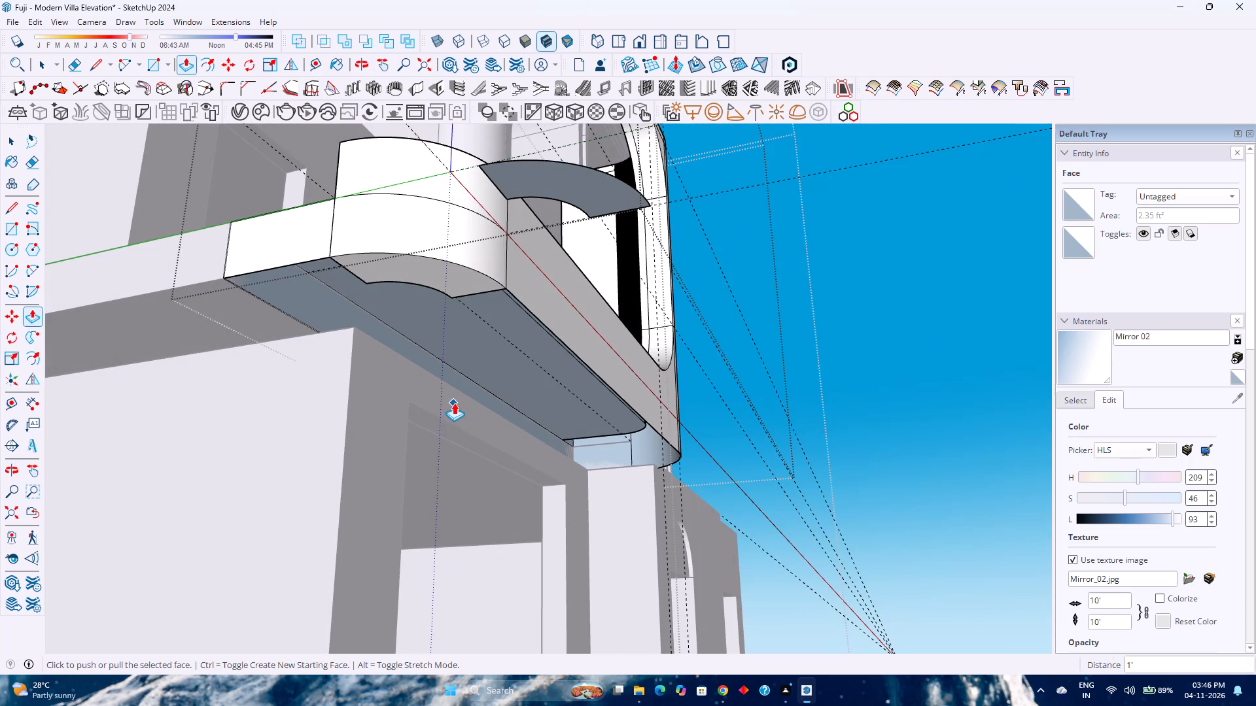
Draw a line along the red axis from the band's rear bottom corner to its far end, with back edges shown while drawing, closing the underside.
key("m")
key("l")
left_click(224, 276)
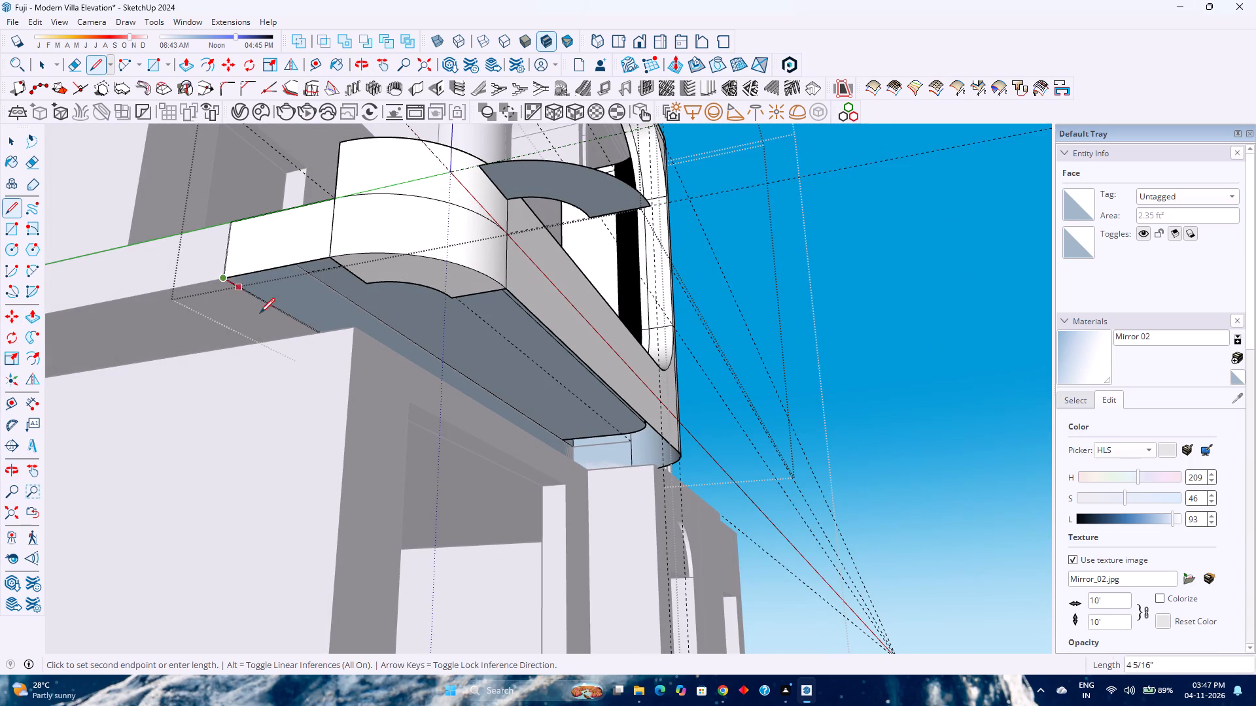
middle_click_drag(475, 443, 177, 477)
middle_click(177, 477)
middle_click_drag(652, 488, 691, 460)
middle_click(691, 460)
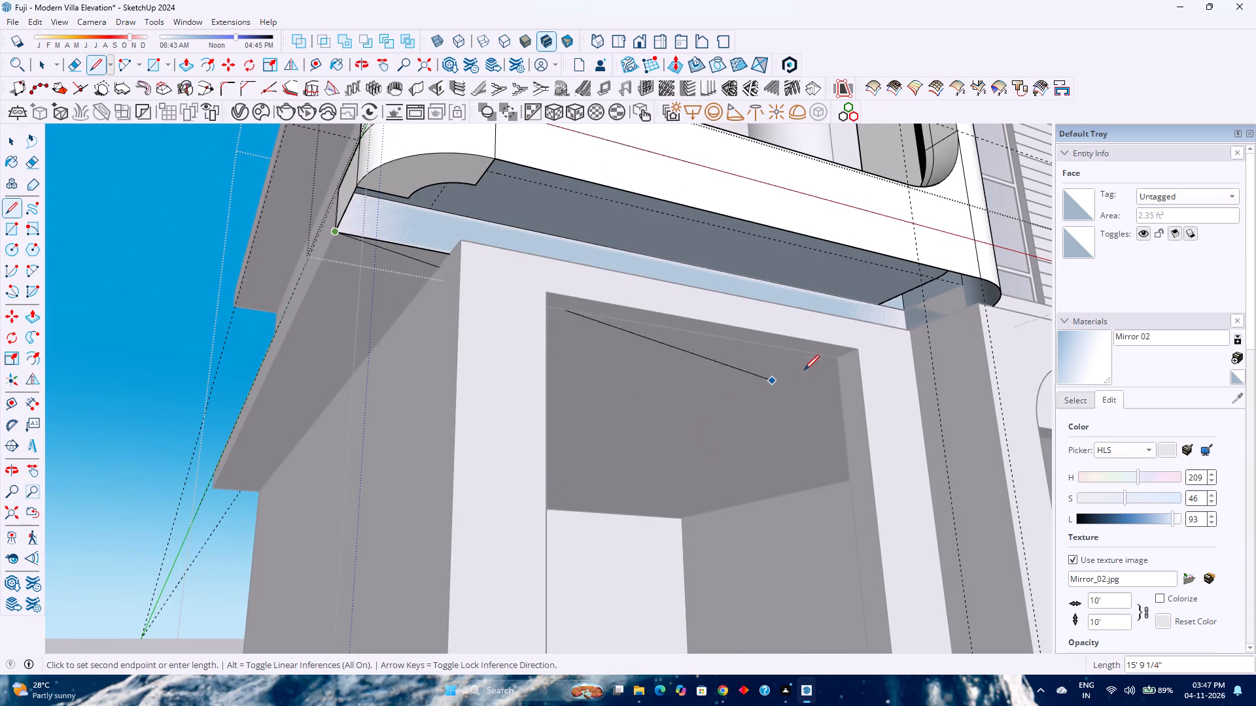
key("Left")
key("Right")
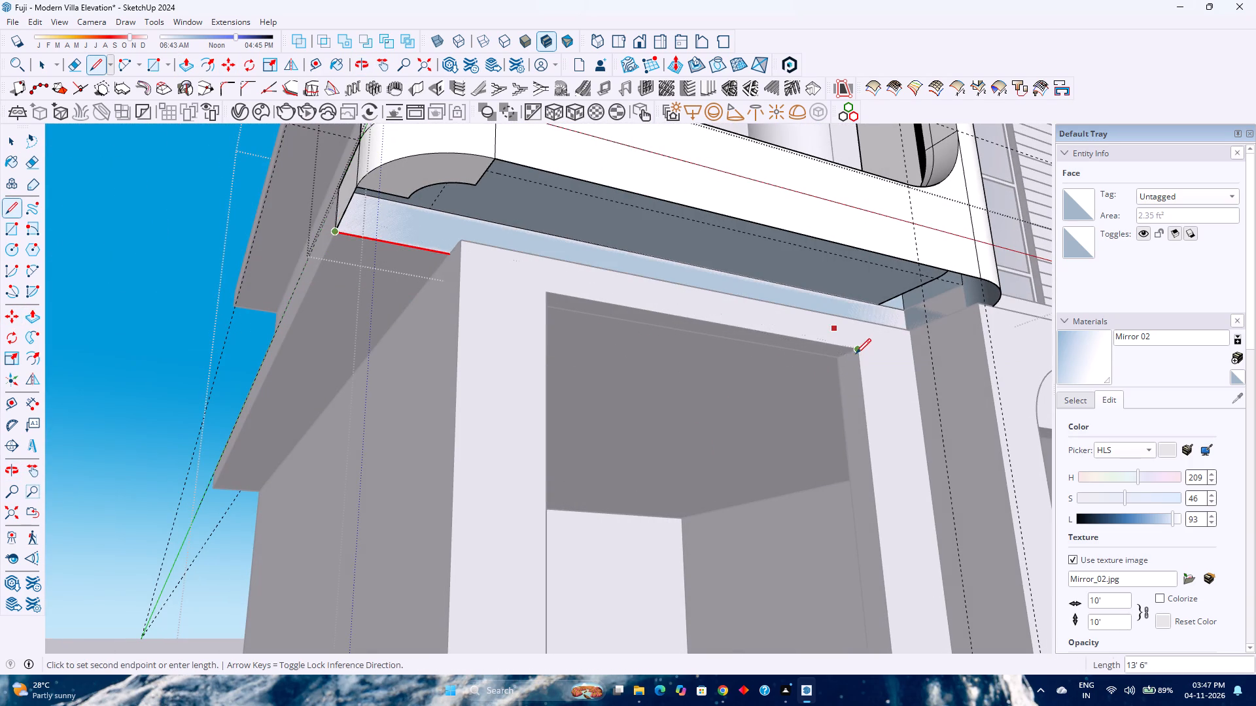
middle_click_drag(856, 354, 518, 523)
middle_click(517, 524)
middle_click_drag(930, 354, 1034, 449)
middle_click(1033, 449)
key("k")
middle_click_drag(916, 358, 1036, 244)
middle_click(1036, 244)
scroll(905, 275, "up", 2)
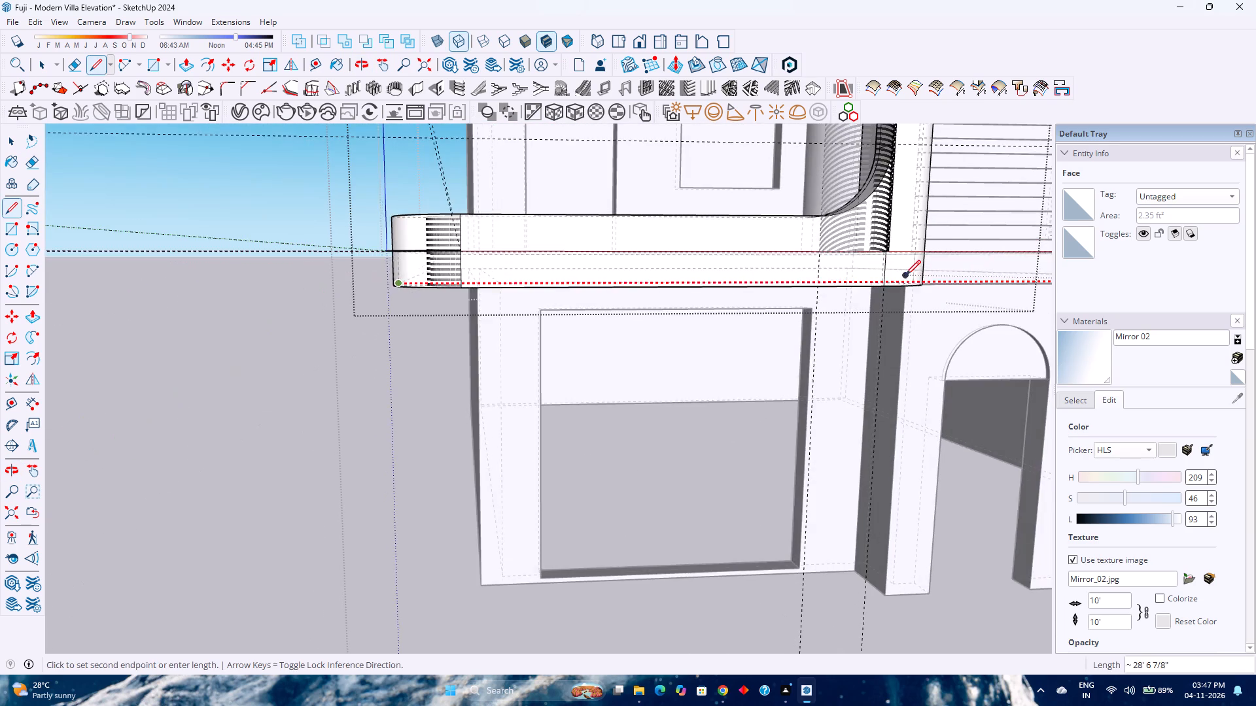
middle_click_drag(892, 282, 835, 437, "shift")
middle_click_drag(826, 440, 913, 297)
middle_click(913, 297)
scroll(791, 473, "up", 7)
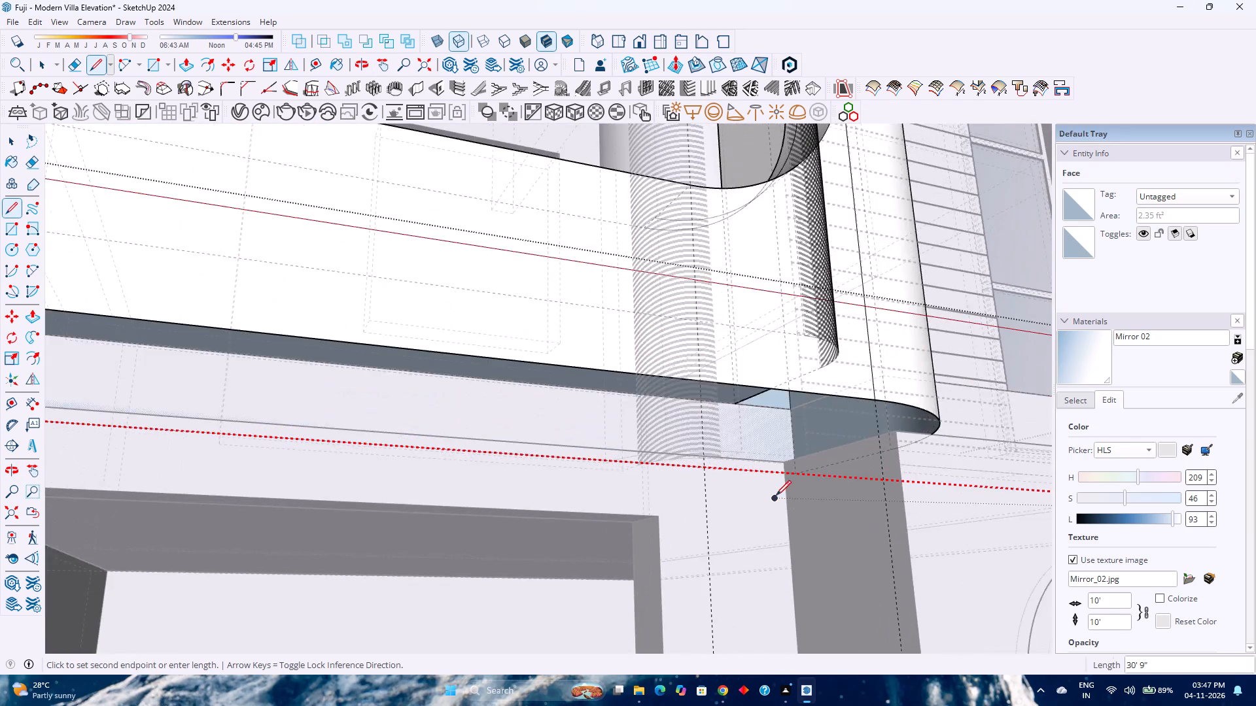
scroll(776, 496, "up", 5)
middle_click_drag(791, 480, 1018, 548)
middle_click(1017, 548)
left_click(722, 468)
scroll(721, 468, "down", 8)
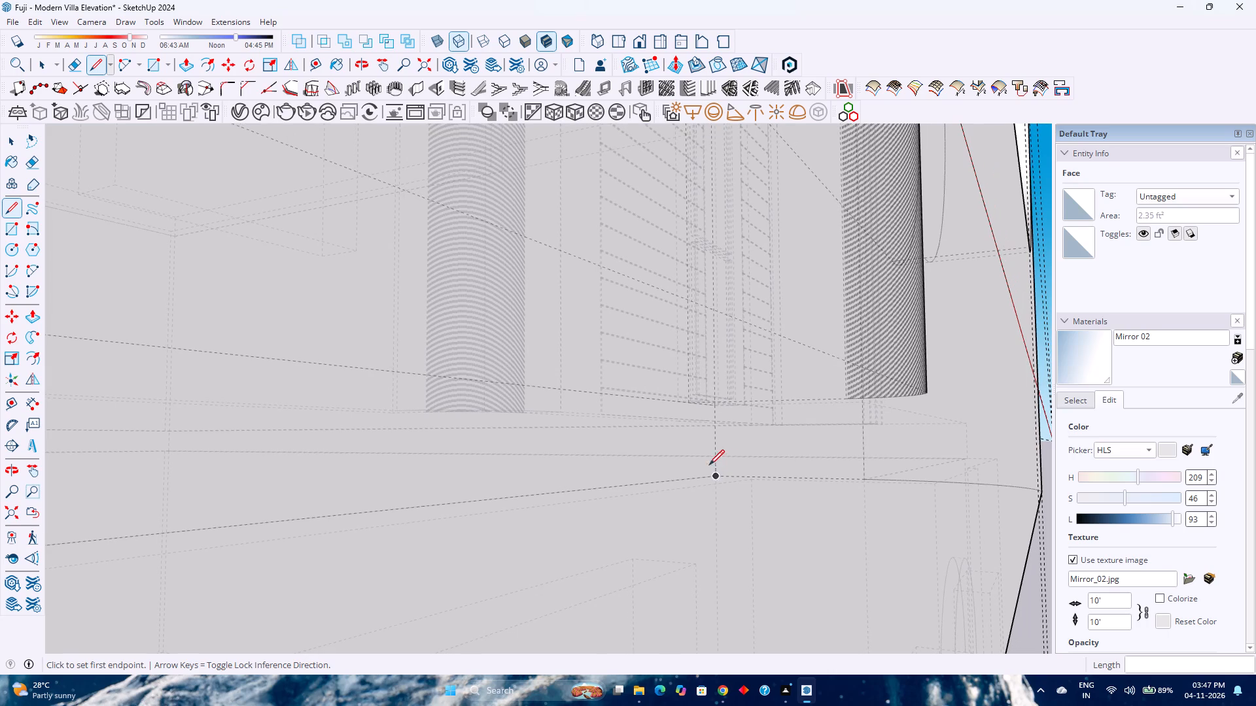
key("space")
left_click(5, 508)
scroll(108, 484, "down", 1)
middle_click_drag(109, 482, 90, 395)
middle_click(90, 395)
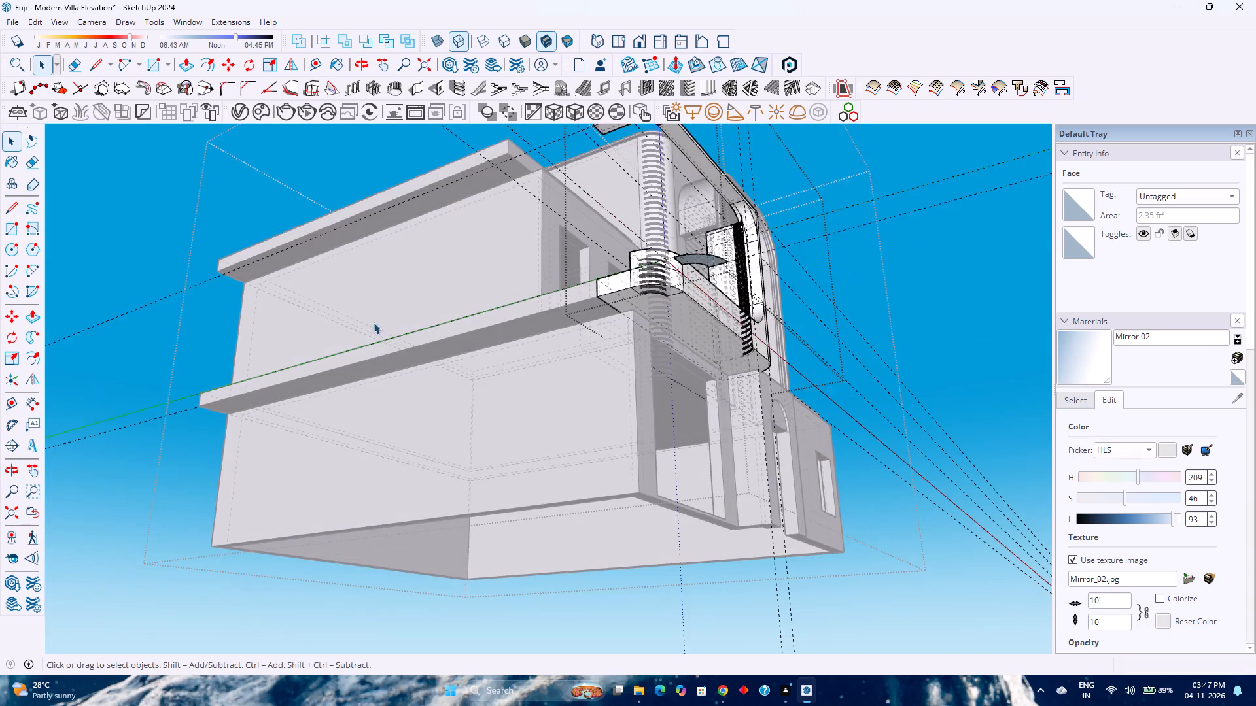
scroll(685, 294, "up", 5)
key("k")
scroll(667, 290, "up", 4)
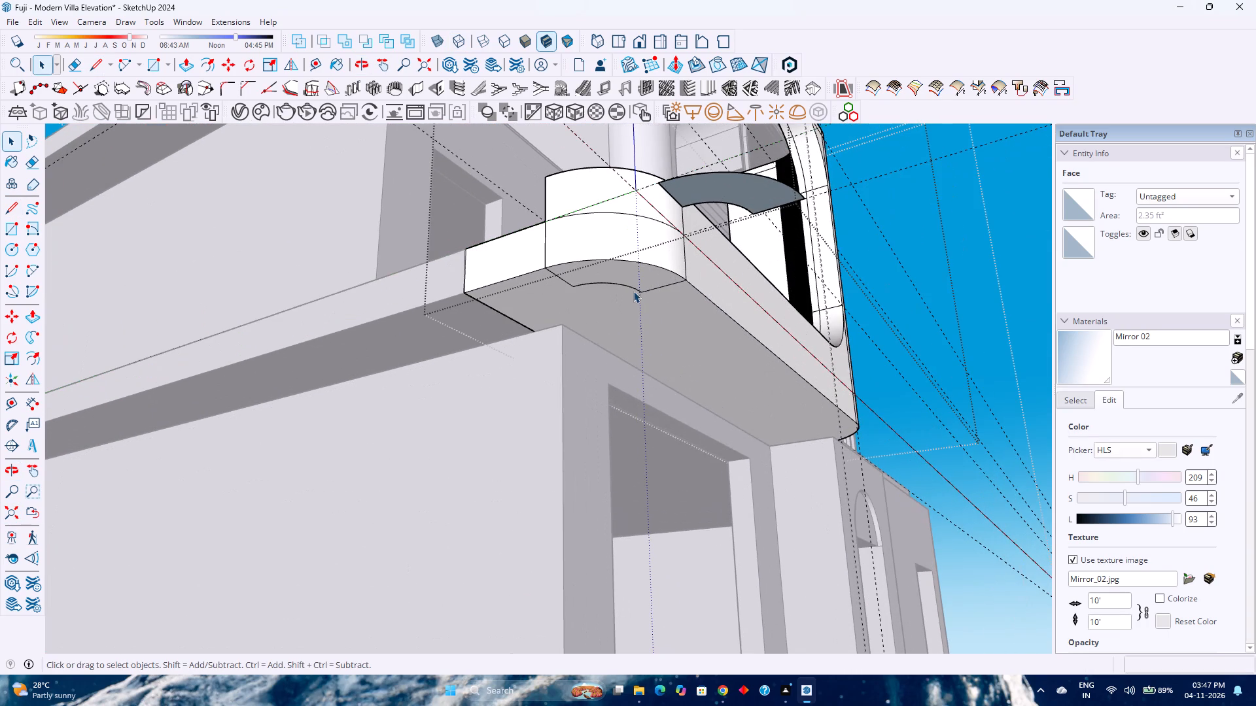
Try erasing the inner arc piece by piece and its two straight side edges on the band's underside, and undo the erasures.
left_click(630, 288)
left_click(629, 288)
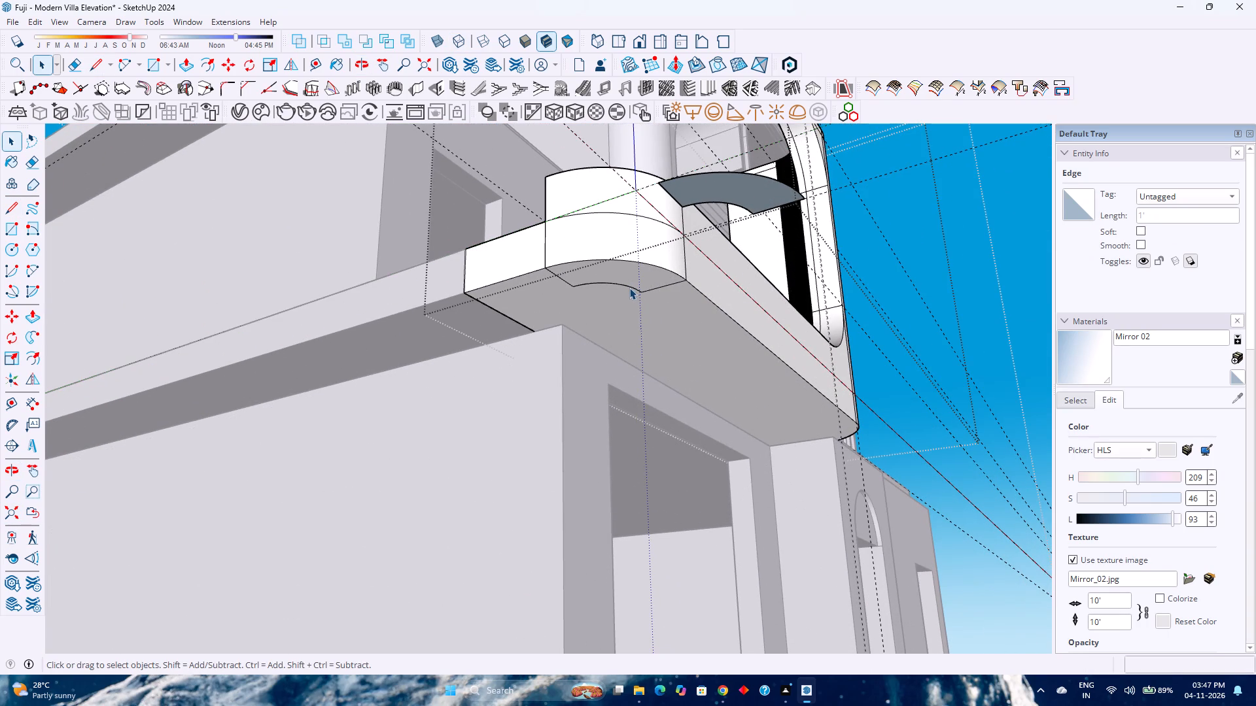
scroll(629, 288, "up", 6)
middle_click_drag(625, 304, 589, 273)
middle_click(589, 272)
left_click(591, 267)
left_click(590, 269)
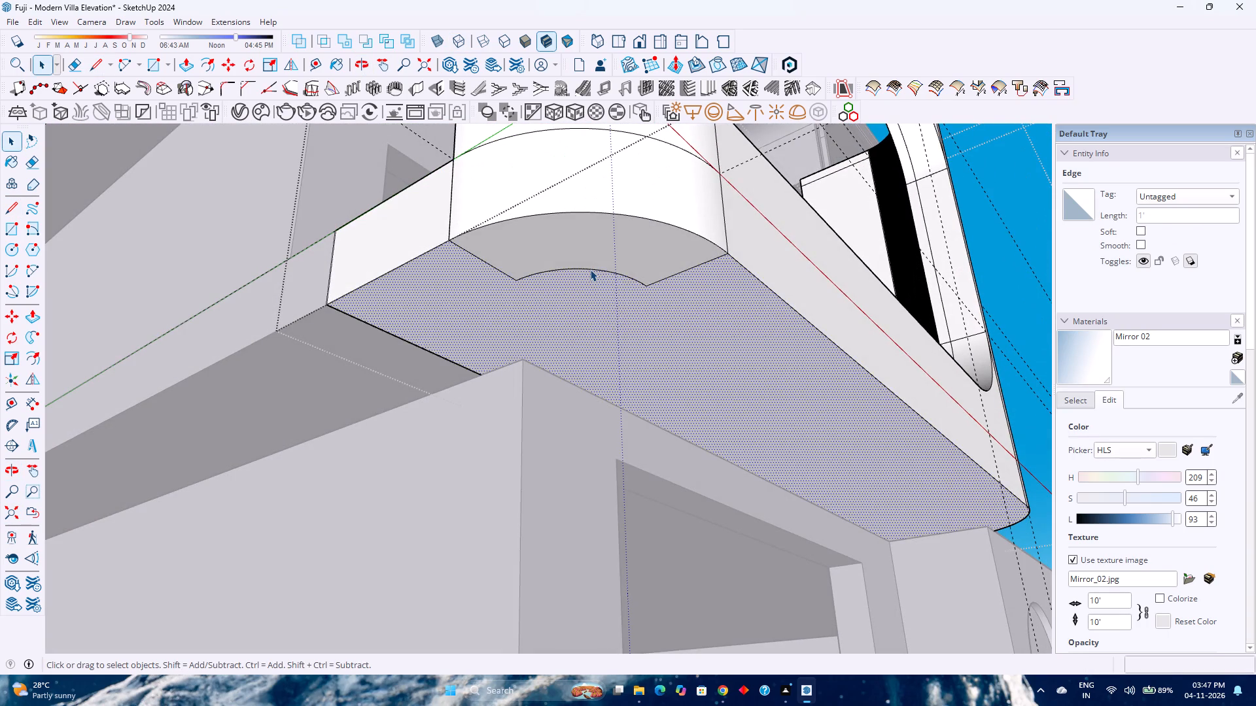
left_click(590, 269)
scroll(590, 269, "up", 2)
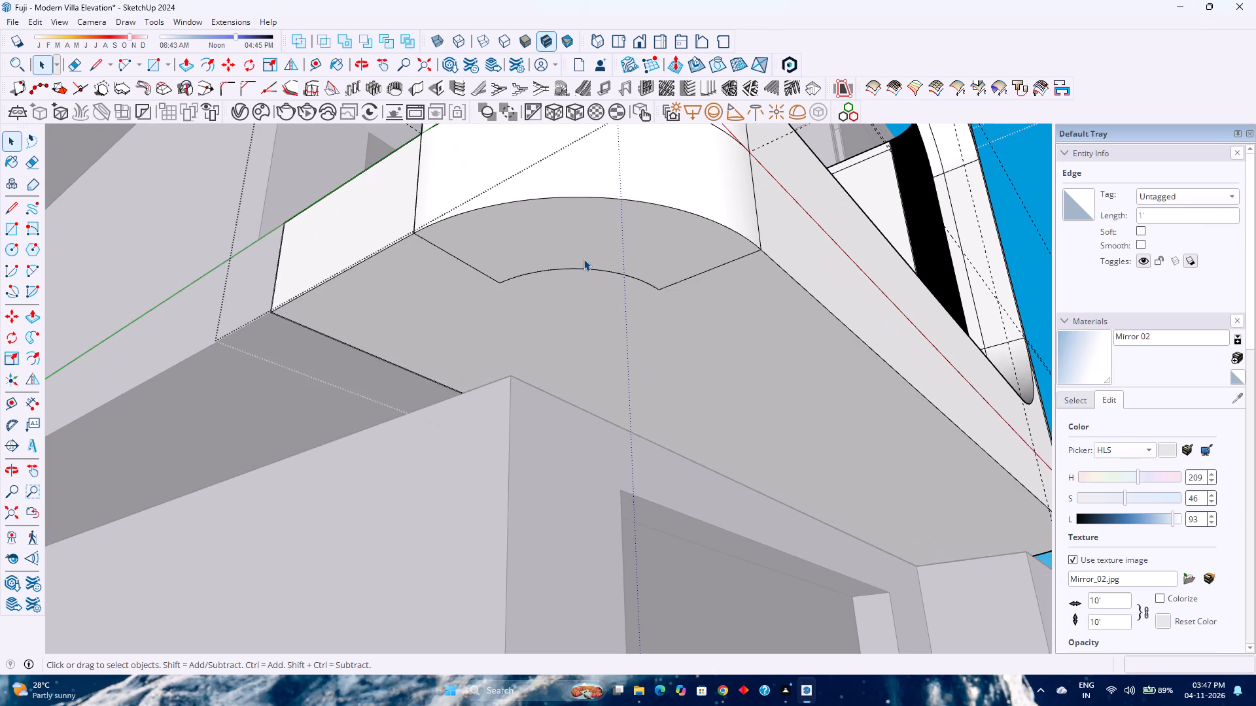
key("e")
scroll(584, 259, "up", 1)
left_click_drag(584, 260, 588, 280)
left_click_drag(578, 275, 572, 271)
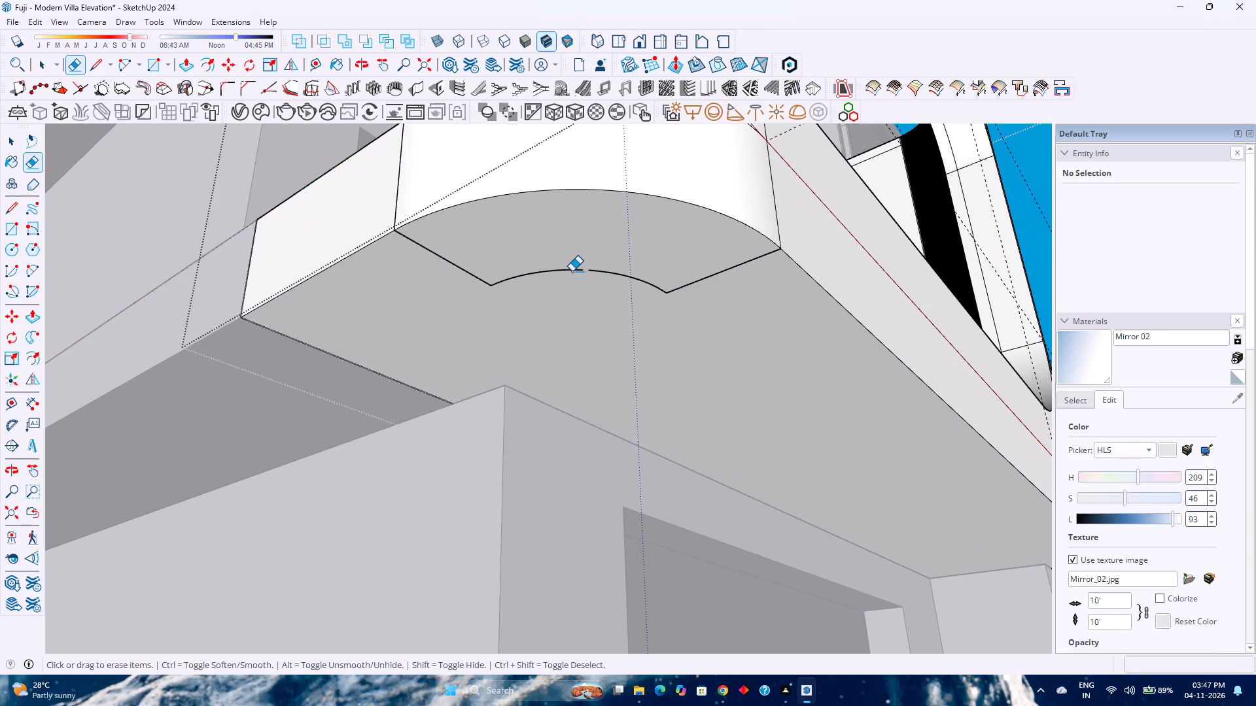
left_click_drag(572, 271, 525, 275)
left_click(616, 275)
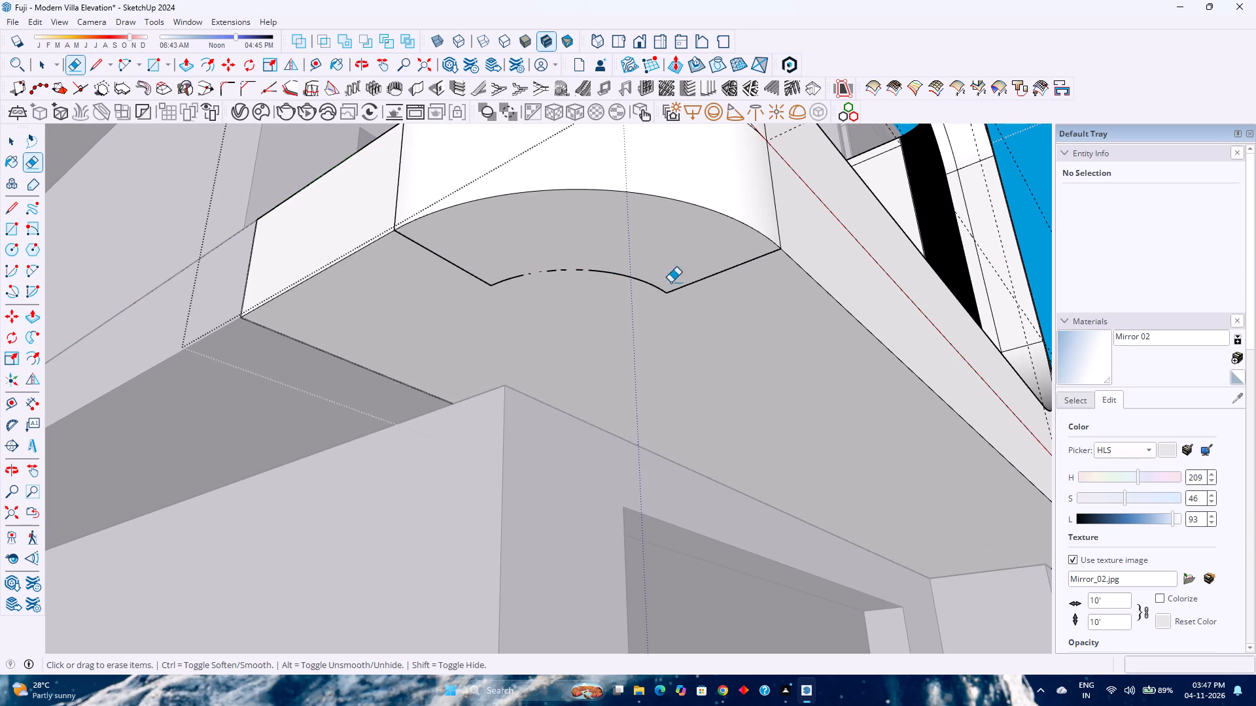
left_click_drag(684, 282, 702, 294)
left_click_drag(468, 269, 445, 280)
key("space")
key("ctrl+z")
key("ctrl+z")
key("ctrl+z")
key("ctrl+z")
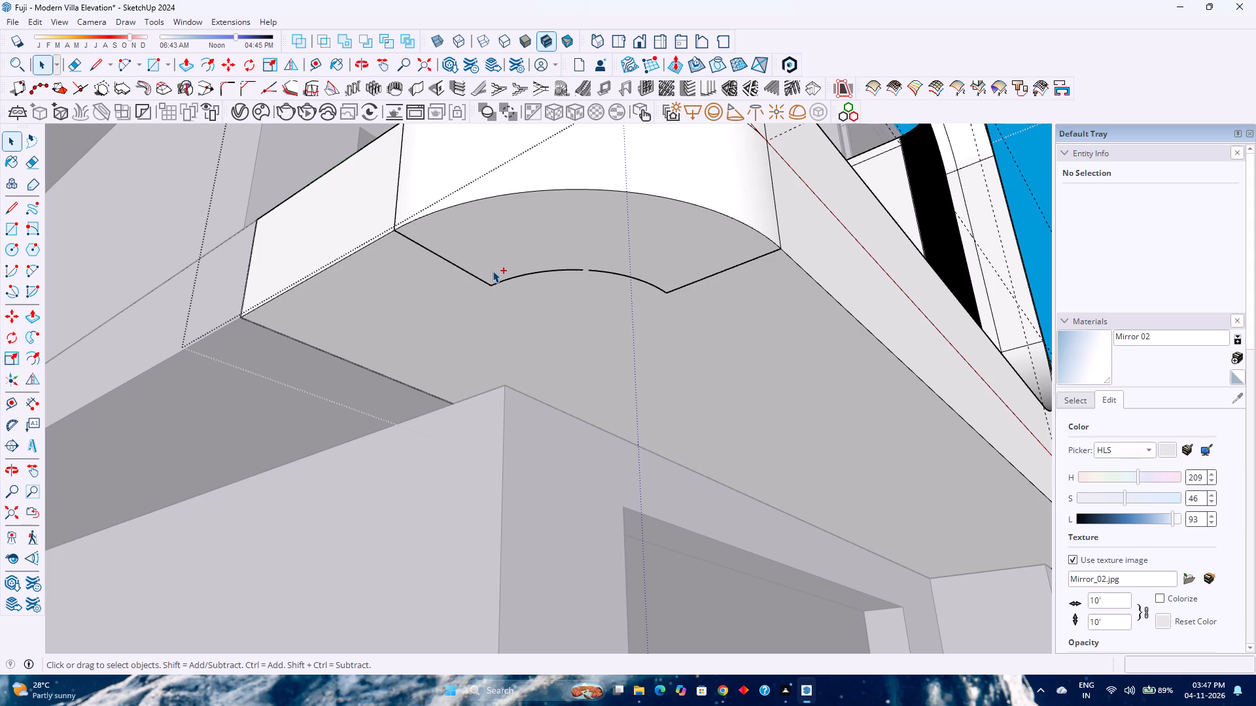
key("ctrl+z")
Erase the two straight edges connecting the inner arc to the curved corner on the band's underside.
key("e")
left_click_drag(489, 271, 456, 287)
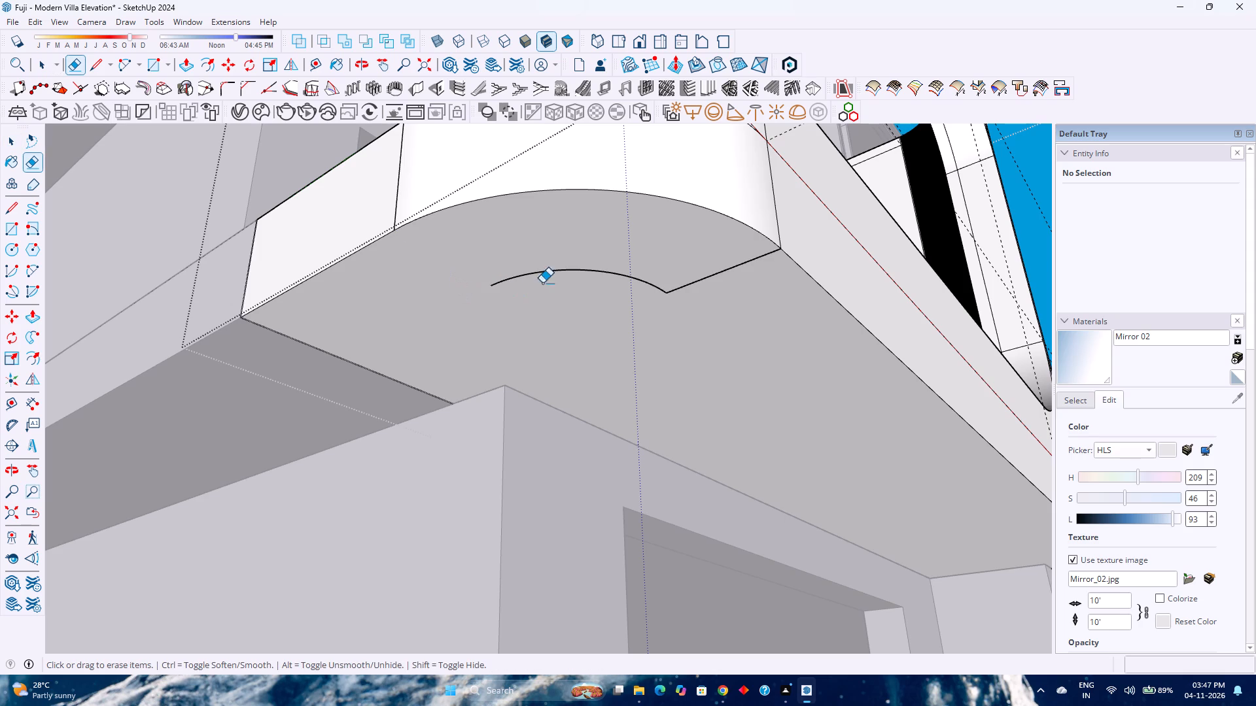
left_click_drag(706, 253, 767, 352)
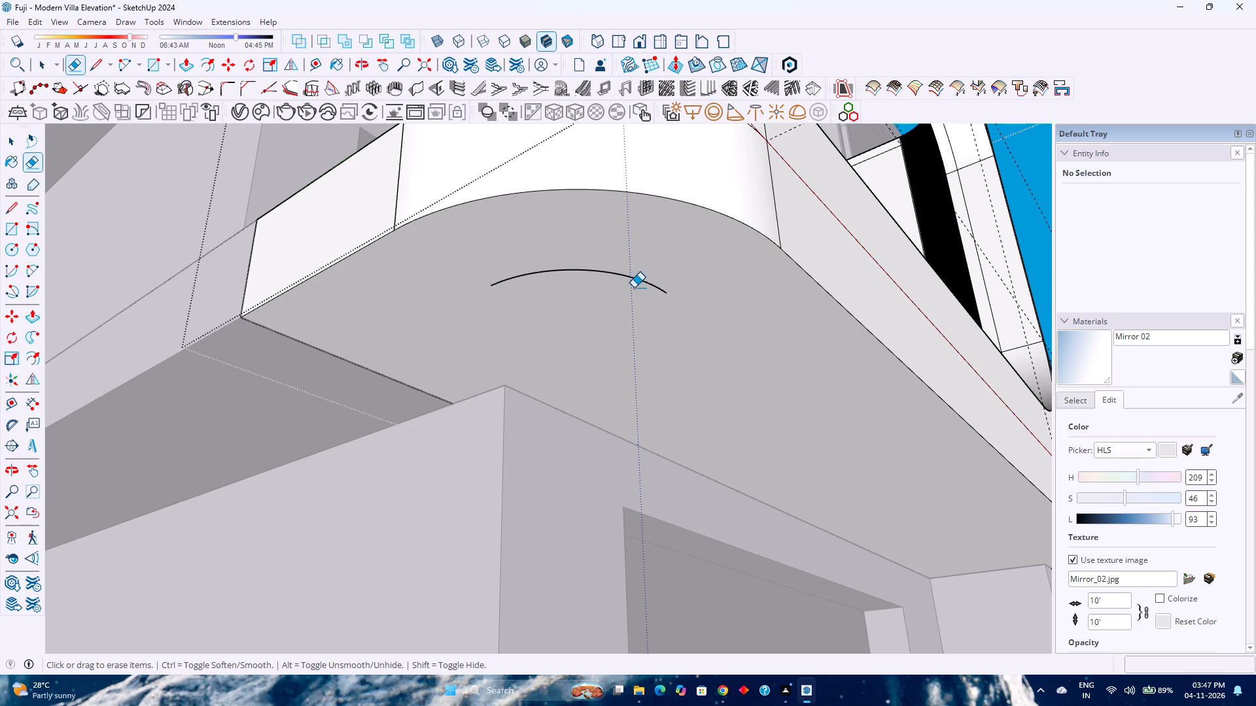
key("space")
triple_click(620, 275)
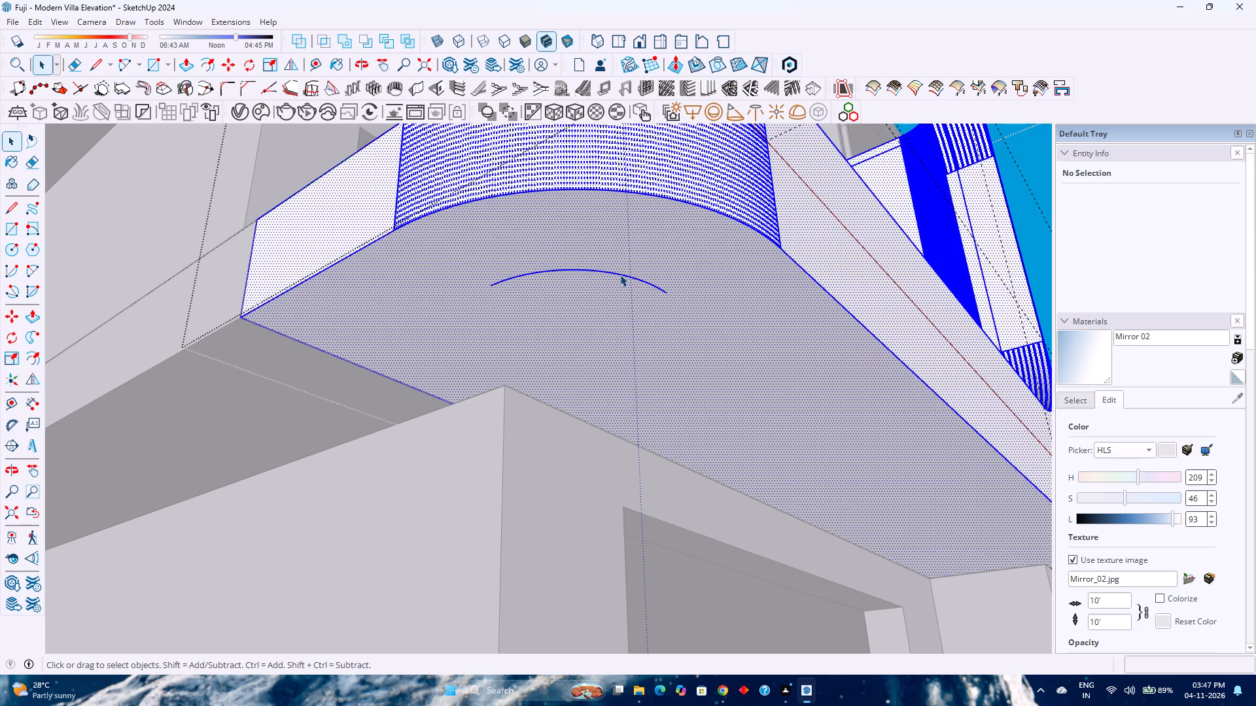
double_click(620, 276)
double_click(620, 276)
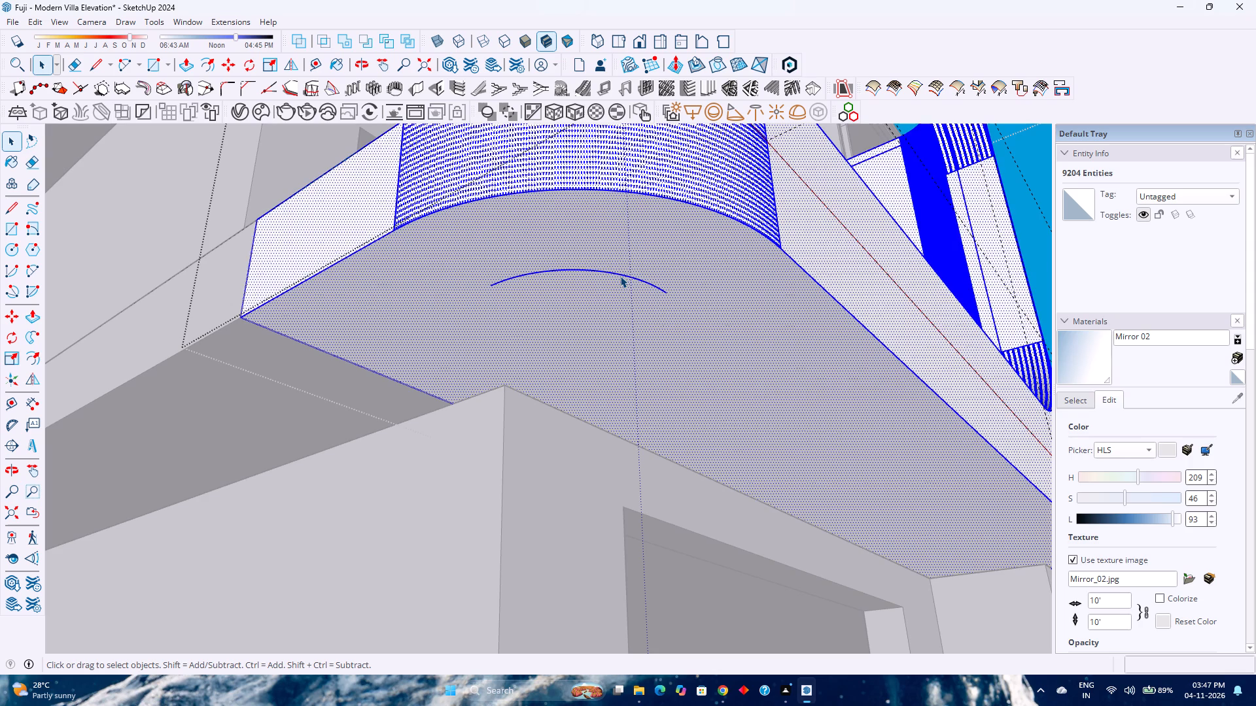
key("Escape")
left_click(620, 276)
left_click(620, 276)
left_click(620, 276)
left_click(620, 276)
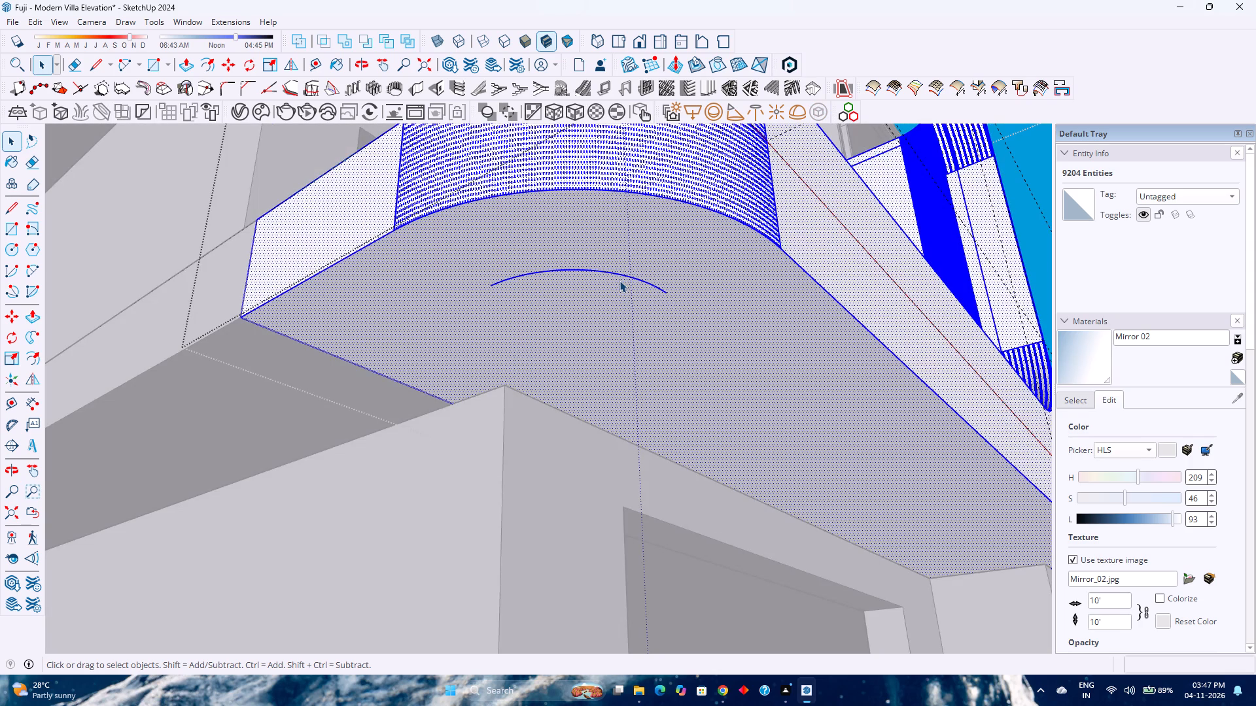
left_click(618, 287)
Erase the inner arc's segments on the underside of the bottom band, near the curved corner.
key("e")
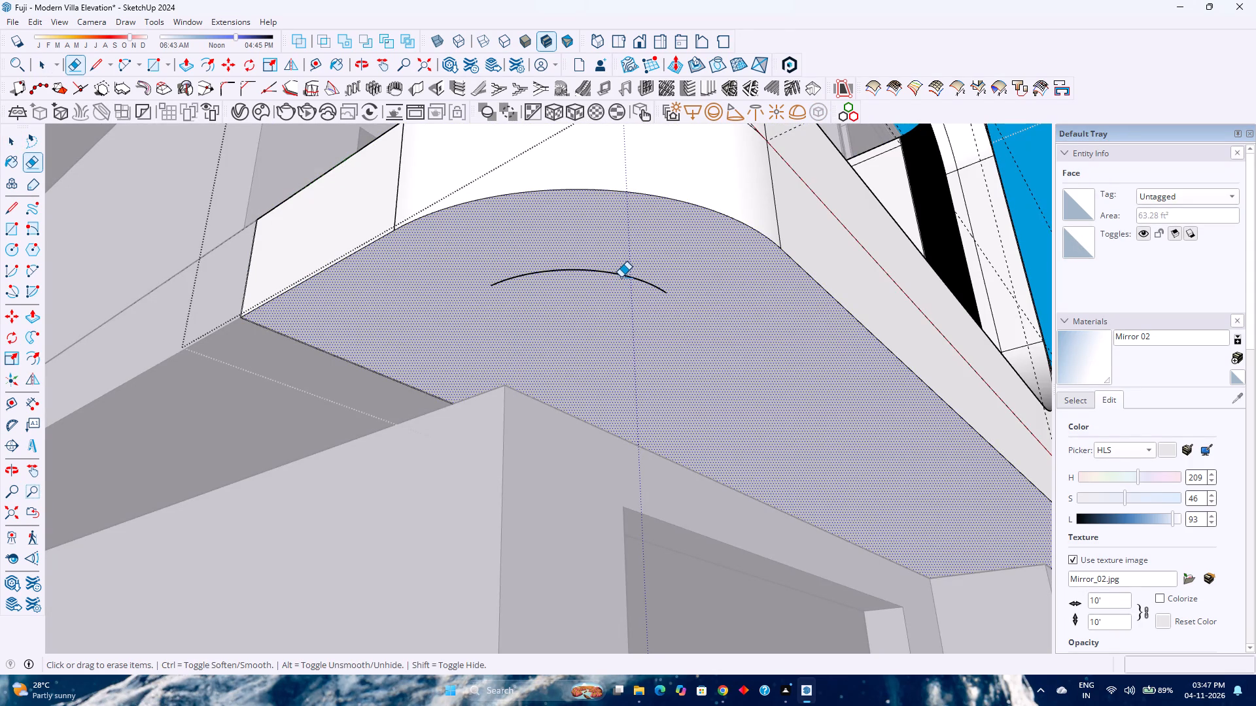
left_click(621, 277)
left_click_drag(621, 277, 574, 271)
key("Escape")
left_click_drag(578, 269, 608, 278)
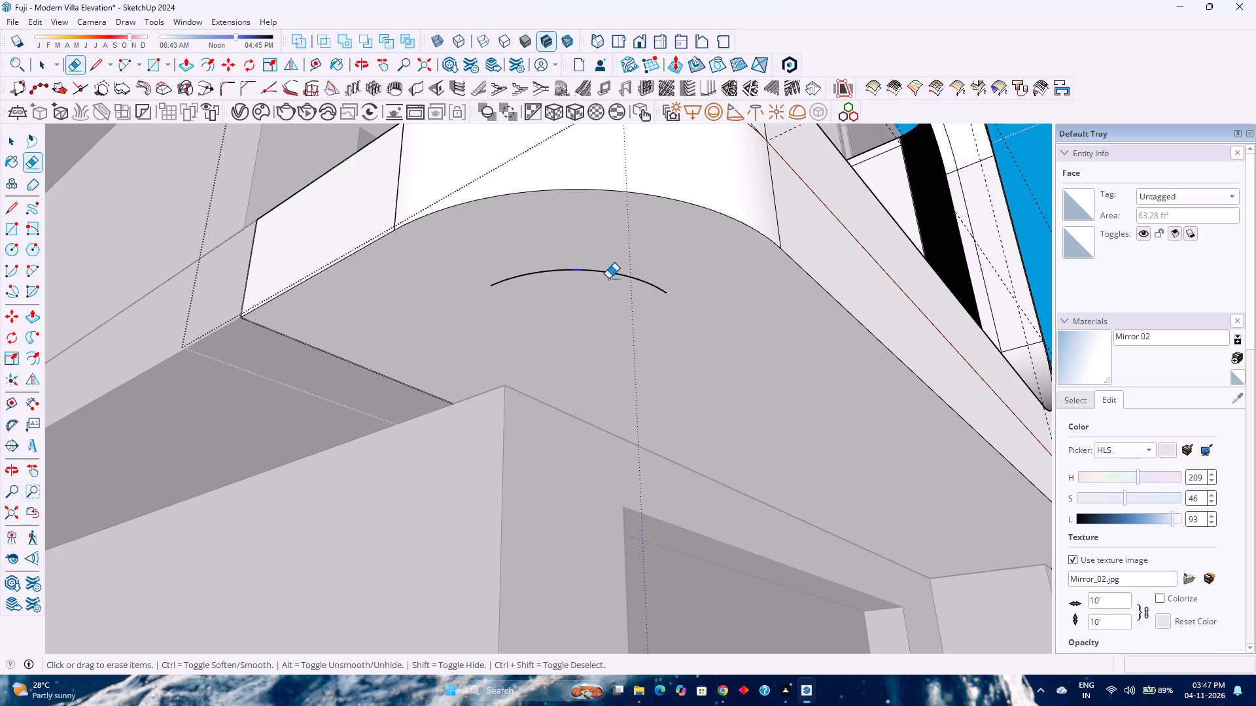
left_click_drag(608, 278, 615, 280)
left_click_drag(613, 278, 528, 272)
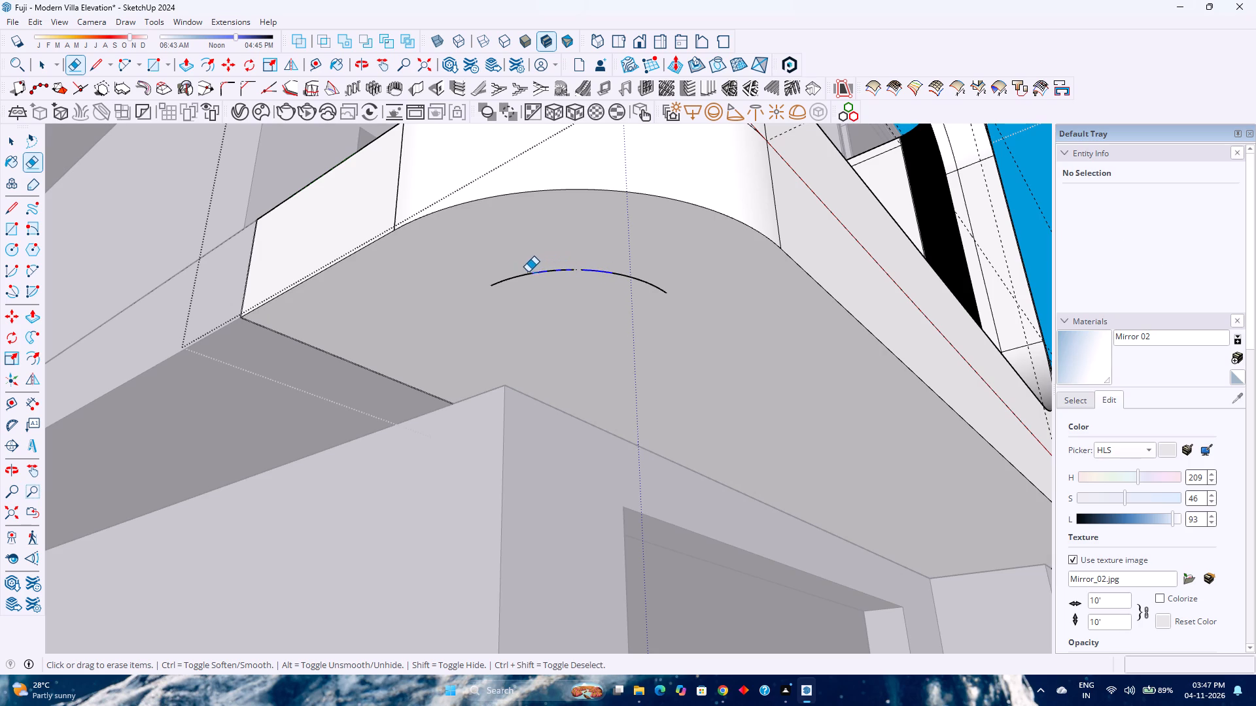
left_click_drag(528, 272, 619, 275)
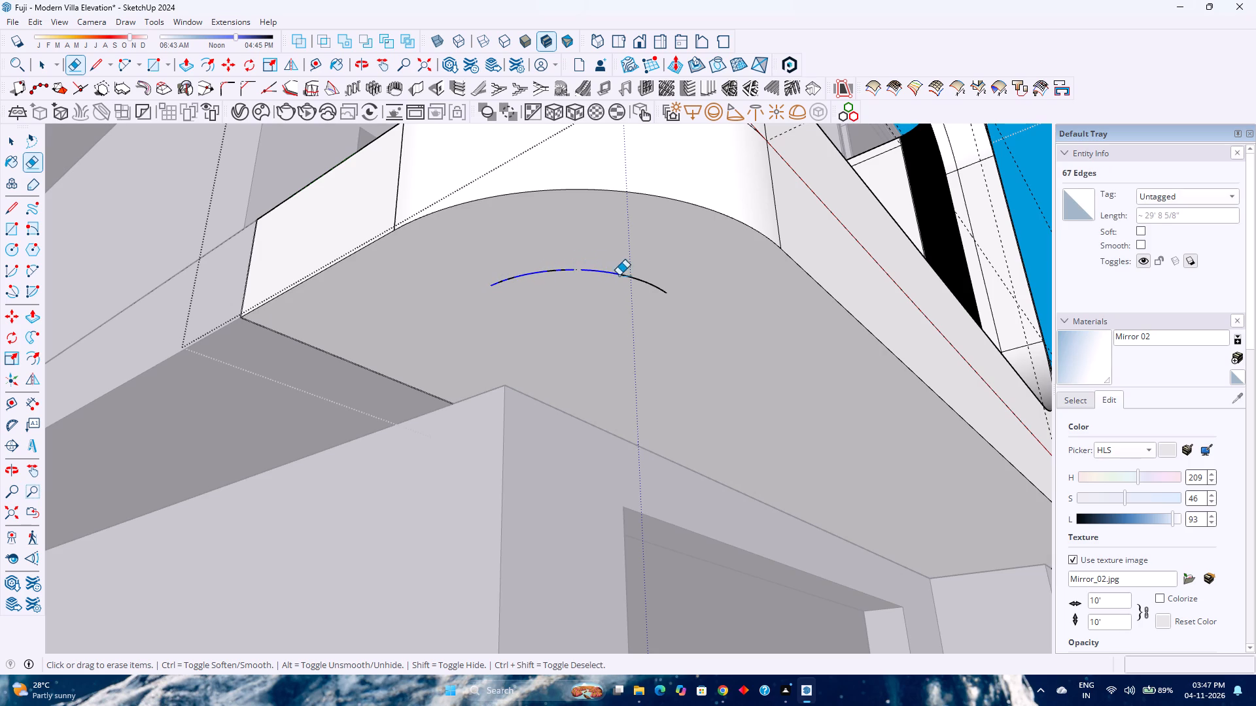
left_click_drag(619, 275, 619, 271)
left_click_drag(619, 271, 513, 277)
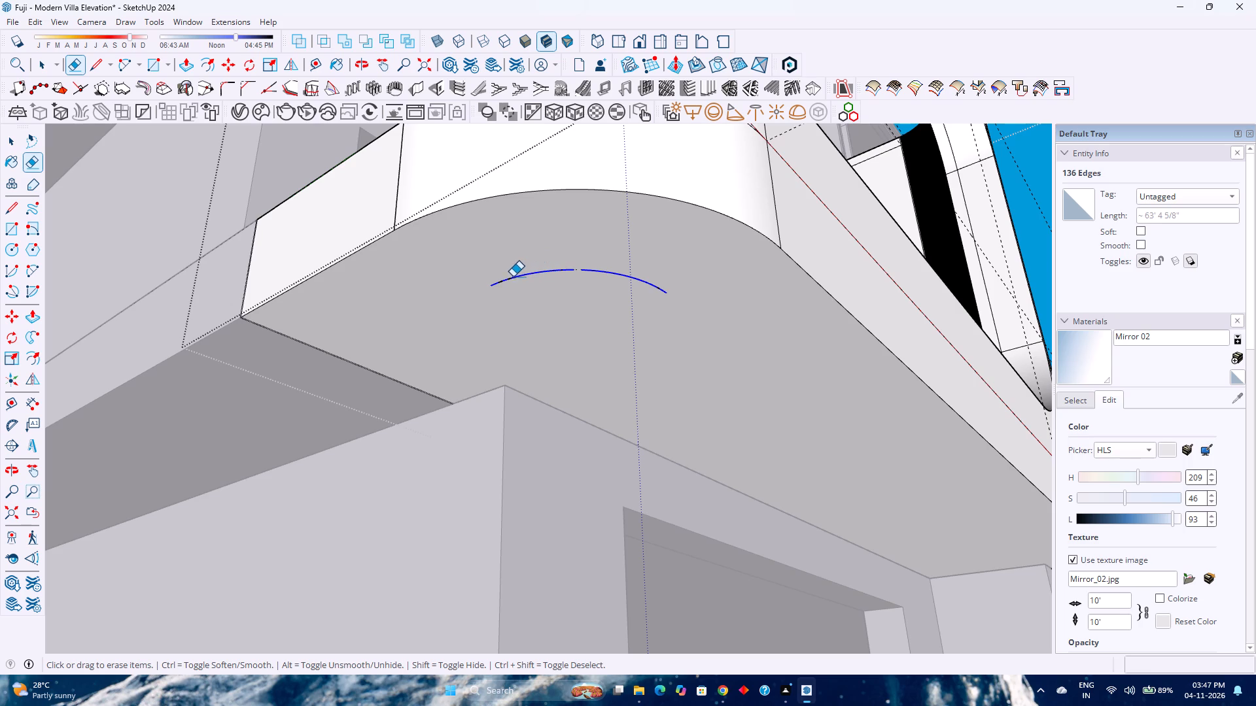
left_click_drag(513, 277, 531, 273)
left_click_drag(531, 273, 561, 268)
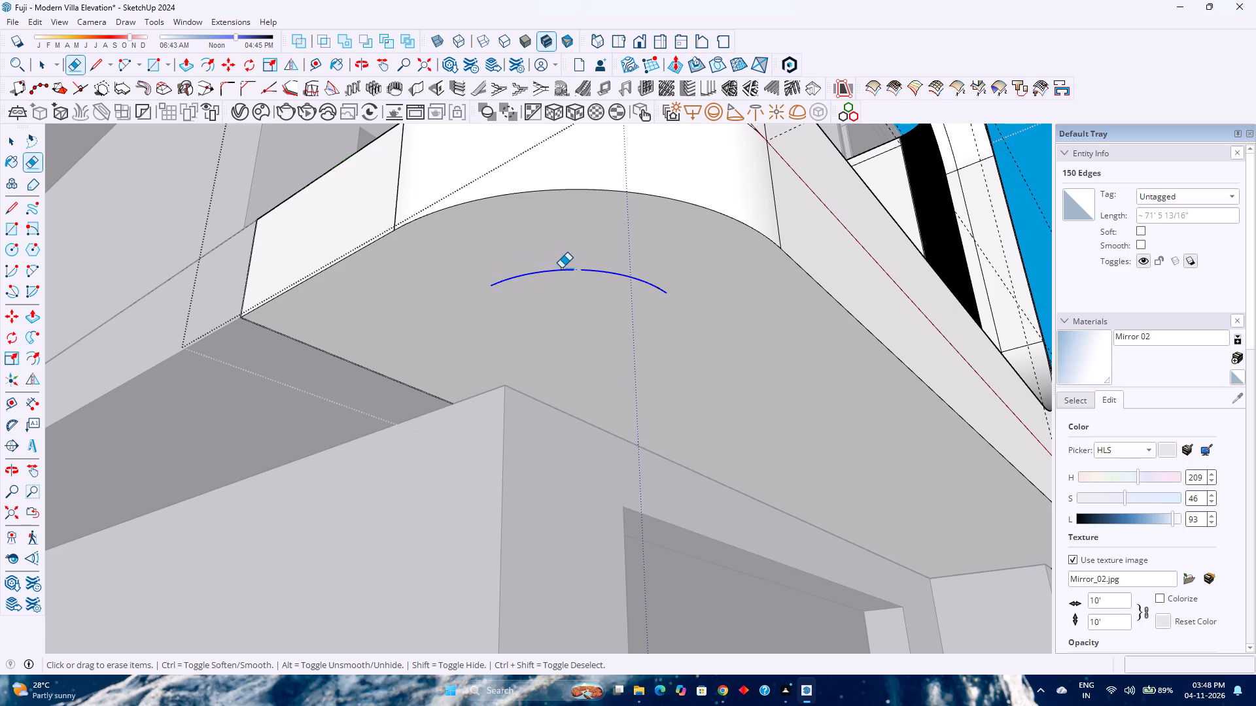
left_click_drag(561, 268, 684, 310)
left_click_drag(570, 267, 514, 273)
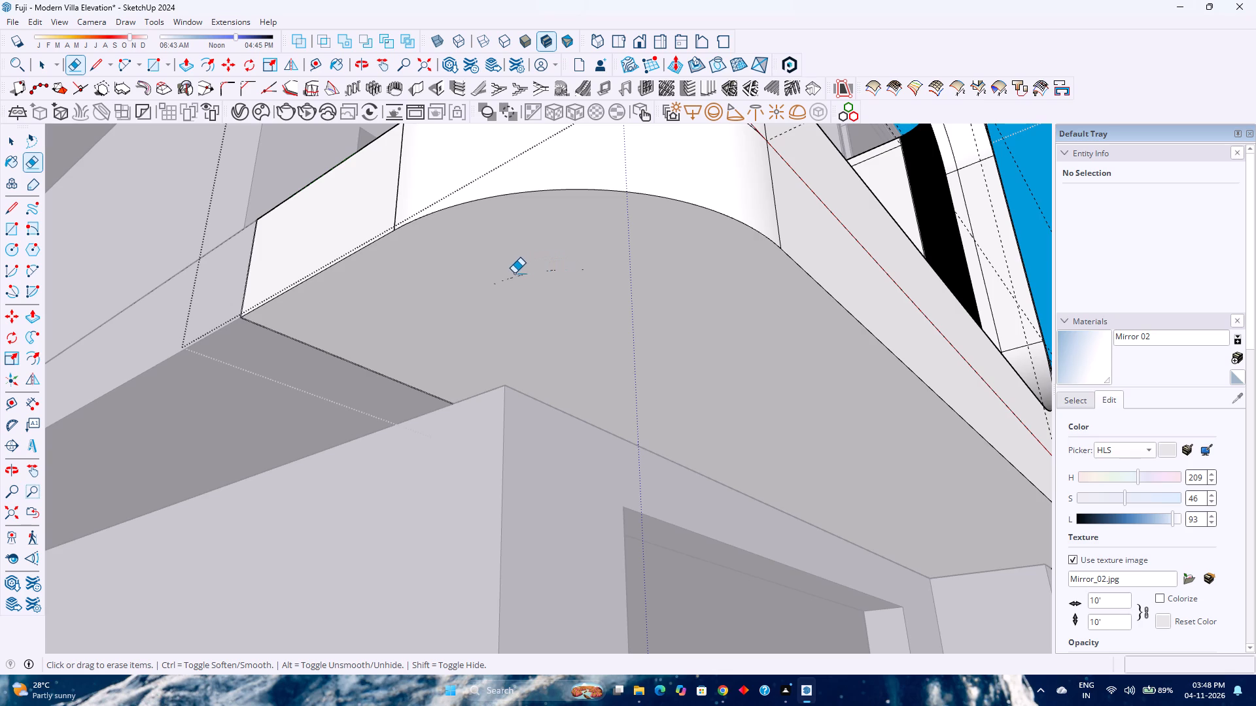
left_click_drag(514, 273, 512, 274)
left_click_drag(506, 277, 560, 274)
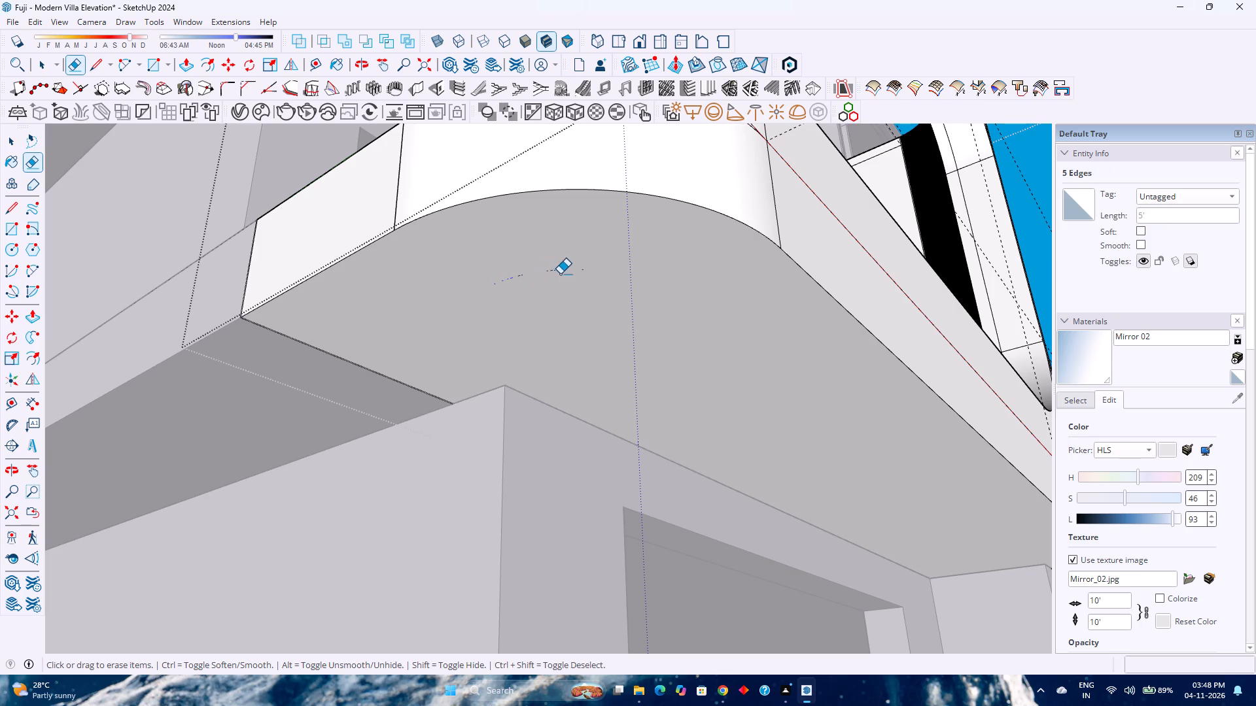
left_click_drag(560, 274, 584, 273)
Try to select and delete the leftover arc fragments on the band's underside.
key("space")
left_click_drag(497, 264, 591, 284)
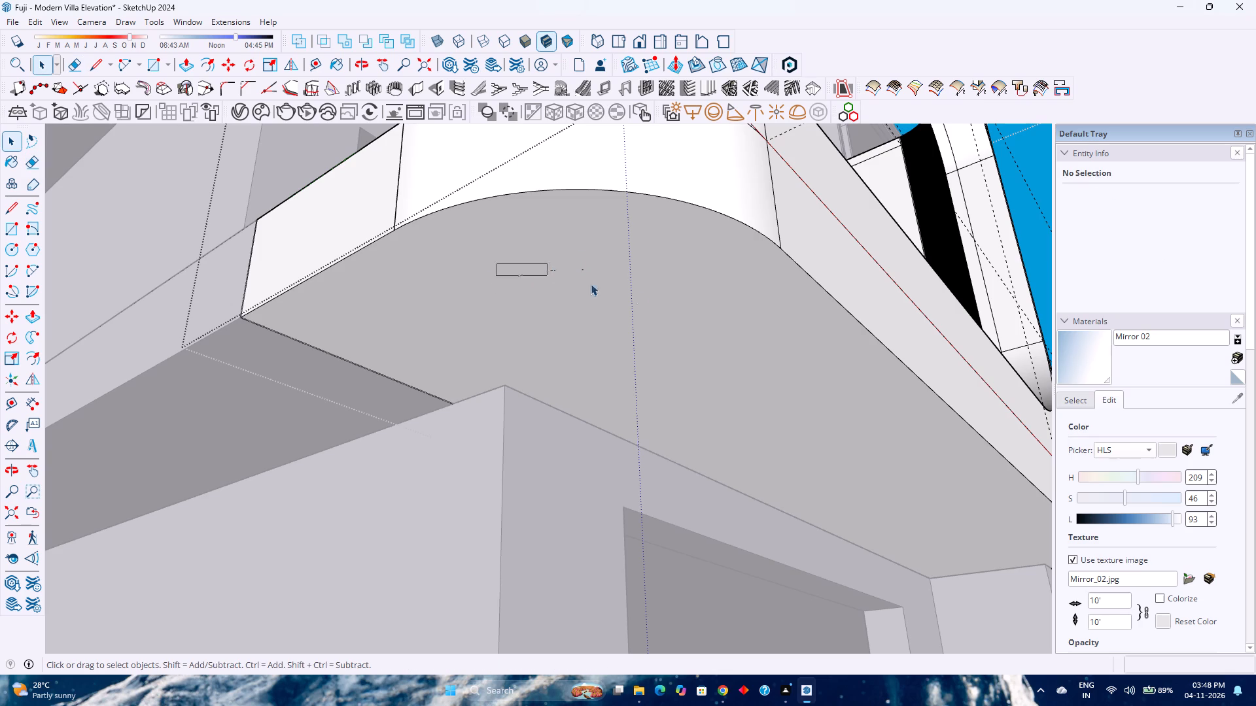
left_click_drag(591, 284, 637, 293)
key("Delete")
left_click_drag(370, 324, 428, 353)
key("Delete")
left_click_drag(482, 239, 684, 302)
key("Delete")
Hide the band's underside face to expose the leftover vertical edges inside the curved corner.
left_click(616, 294)
right_click(614, 294)
left_click(652, 331)
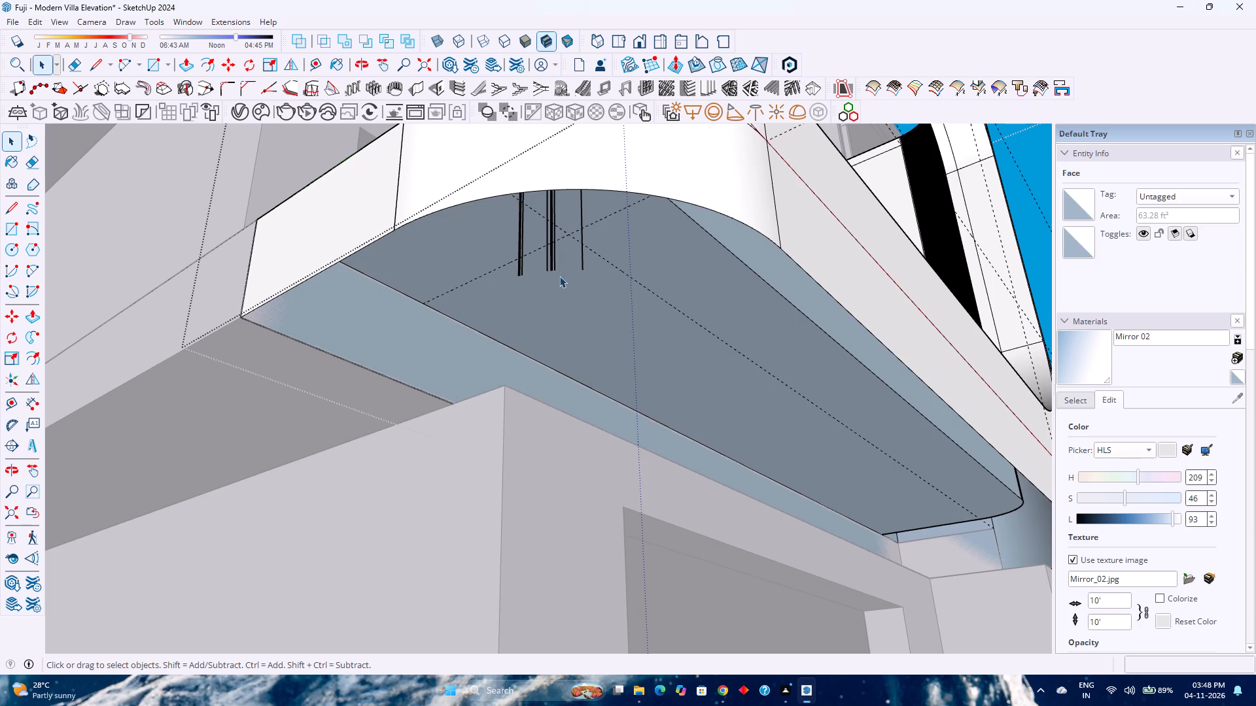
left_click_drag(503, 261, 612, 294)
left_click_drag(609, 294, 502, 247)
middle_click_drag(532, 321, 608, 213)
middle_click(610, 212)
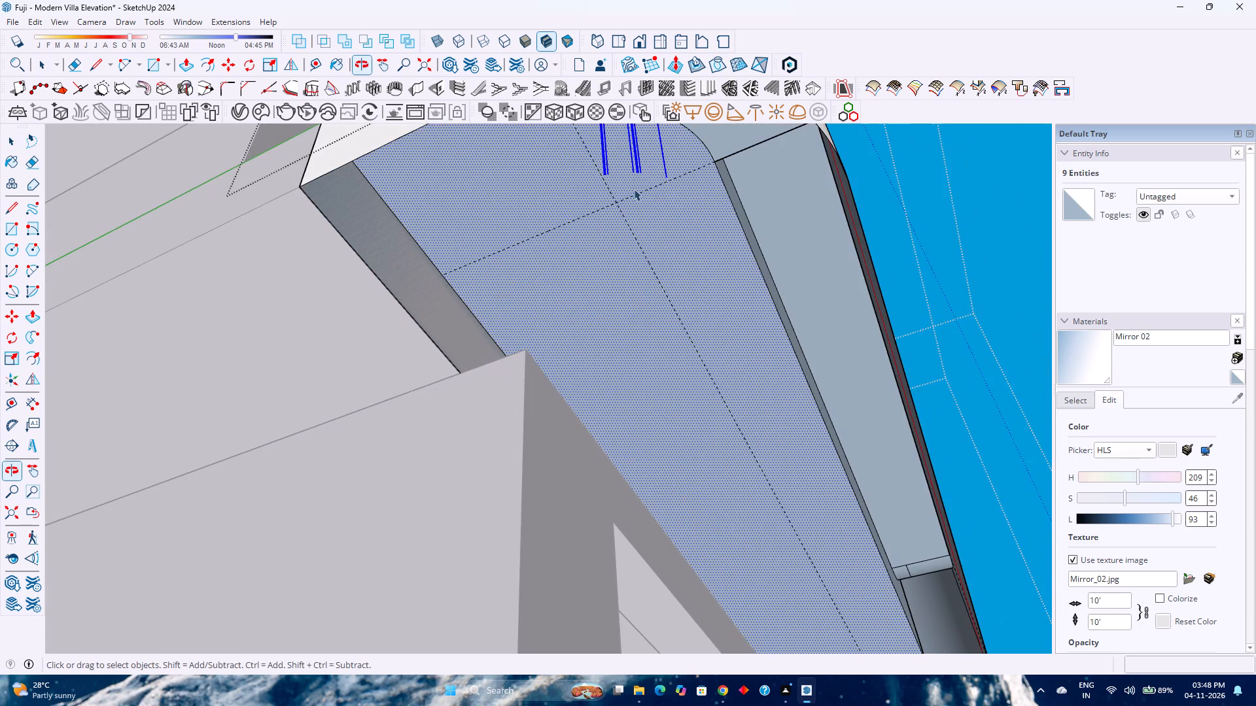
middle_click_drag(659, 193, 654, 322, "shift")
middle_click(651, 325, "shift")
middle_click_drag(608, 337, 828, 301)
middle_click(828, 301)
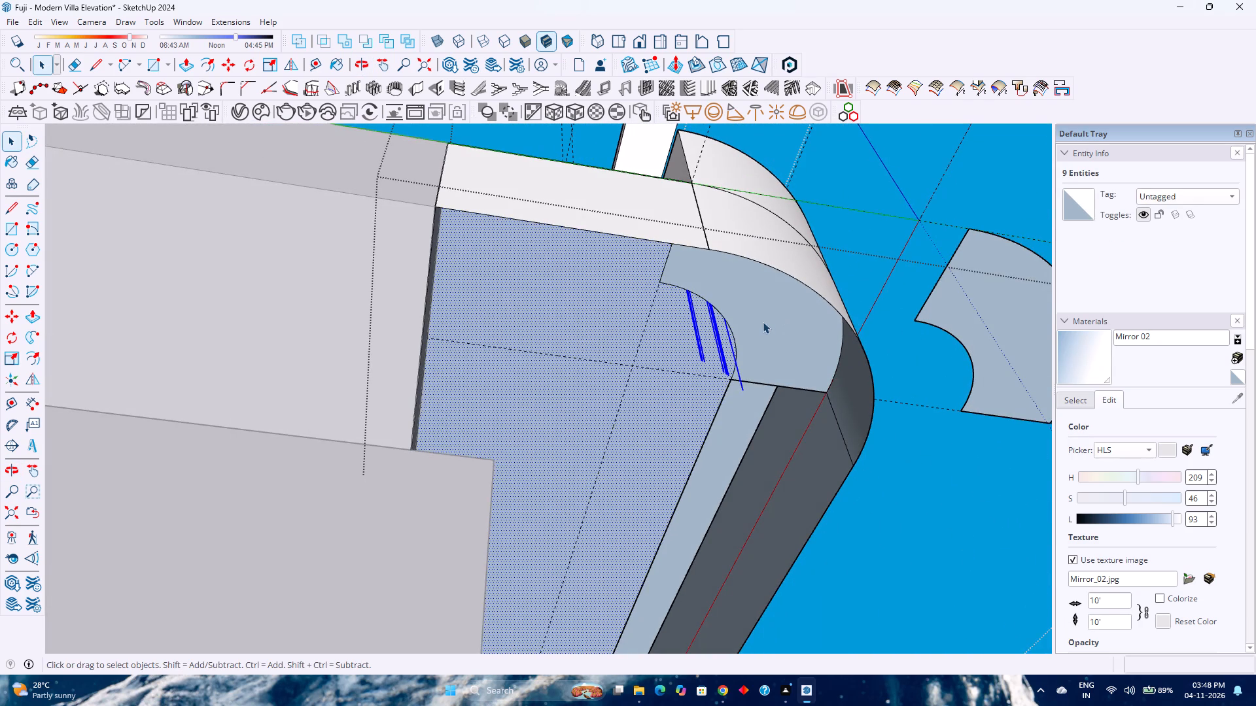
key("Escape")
Enter the projection group again and erase the leftover vertical edges hanging inside the band at the curved corner.
middle_click_drag(688, 339, 822, 428)
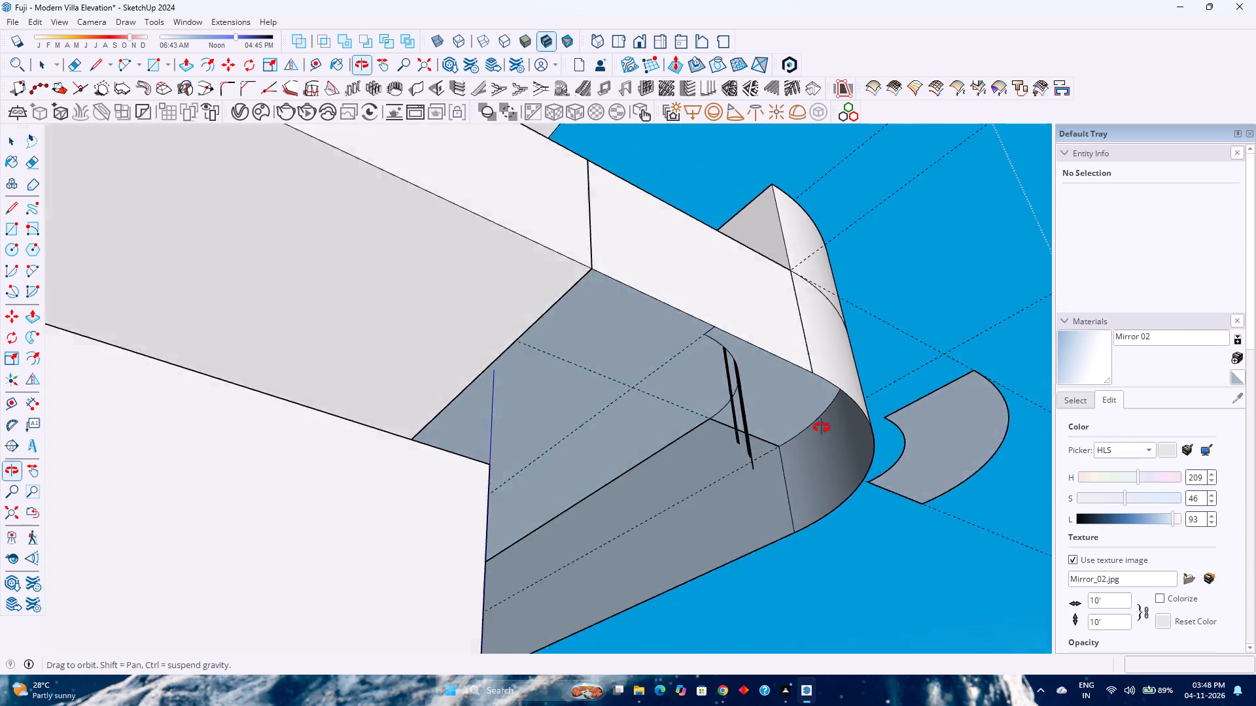
middle_click_drag(822, 428, 702, 469)
middle_click(702, 469)
key("e")
left_click_drag(740, 420, 734, 425)
key("space")
double_click(720, 360)
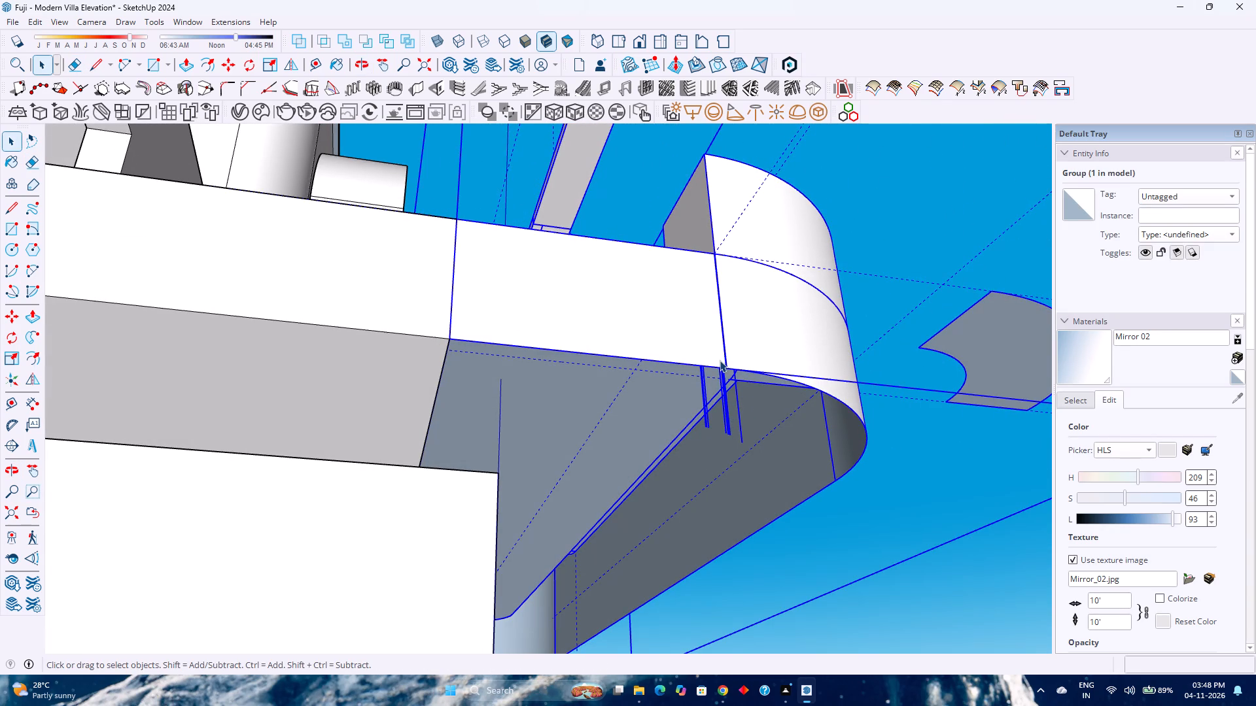
scroll(718, 402, "up", 3)
key("e")
left_click_drag(761, 434, 711, 439)
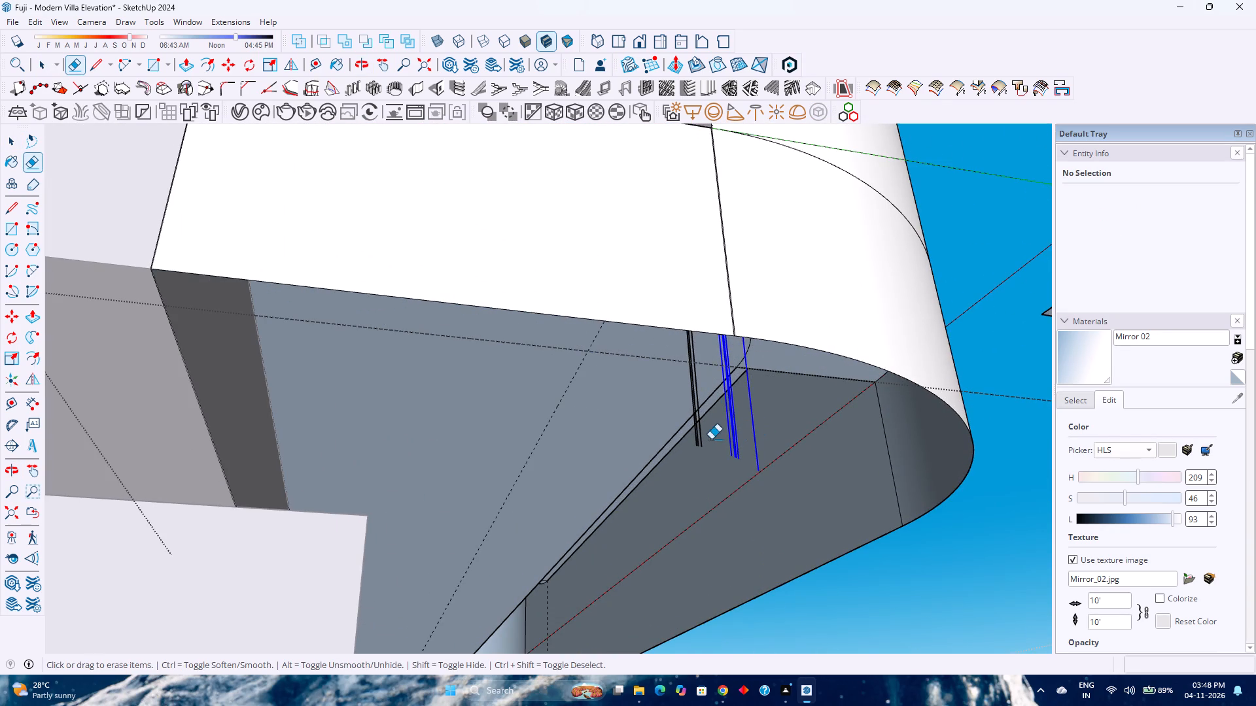
left_click_drag(711, 439, 697, 439)
Examine the cleaned lower corner and the whole front projection frame from below, above and the front.
scroll(695, 439, "up", 2)
middle_click_drag(695, 439, 710, 401)
middle_click(710, 401)
scroll(714, 396, "down", 4)
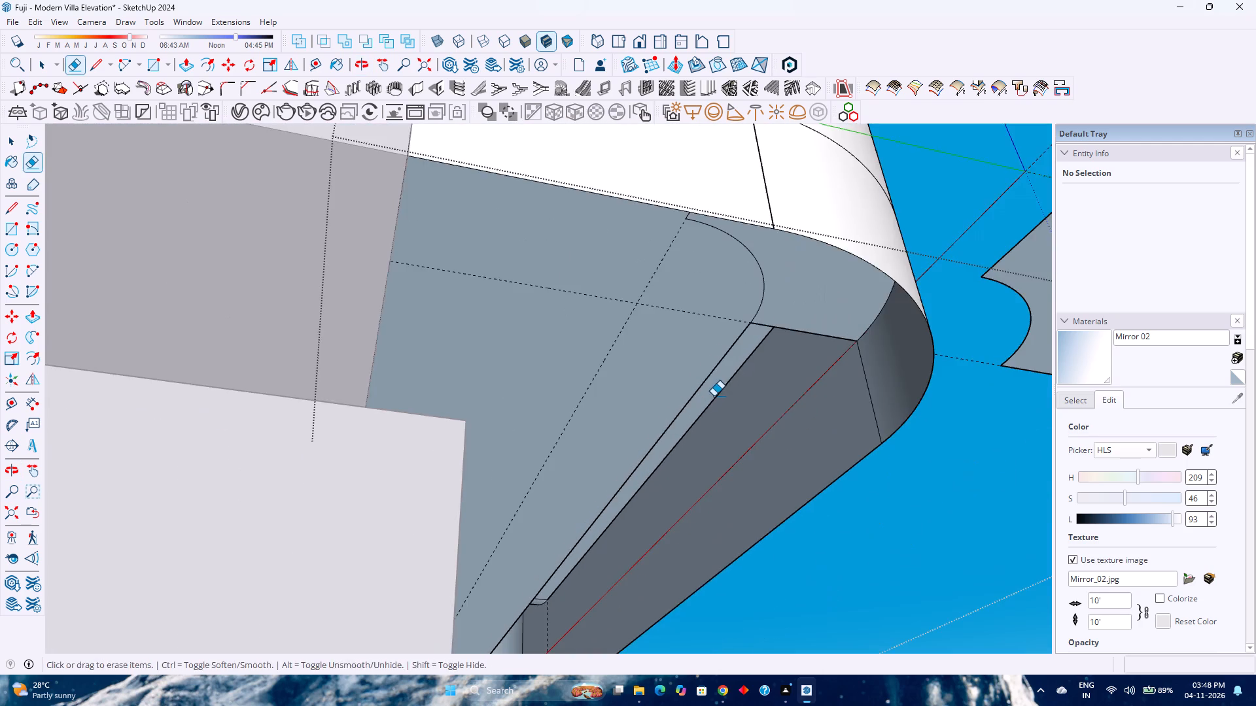
middle_click_drag(705, 365, 678, 509)
scroll(671, 475, "down", 5)
middle_click_drag(668, 442, 665, 584)
middle_click(665, 584)
scroll(648, 401, "down", 2)
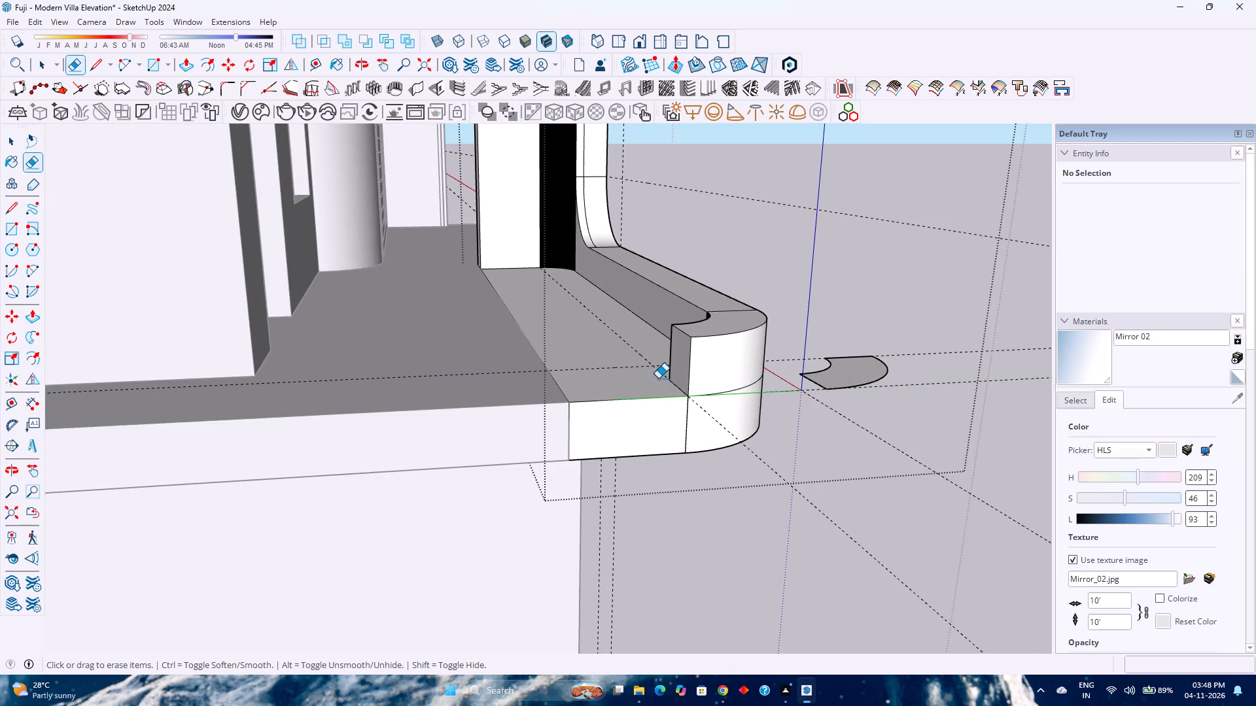
middle_click_drag(660, 377, 661, 494, "shift")
middle_click_drag(674, 476, 637, 550)
middle_click(637, 550)
left_click(731, 419)
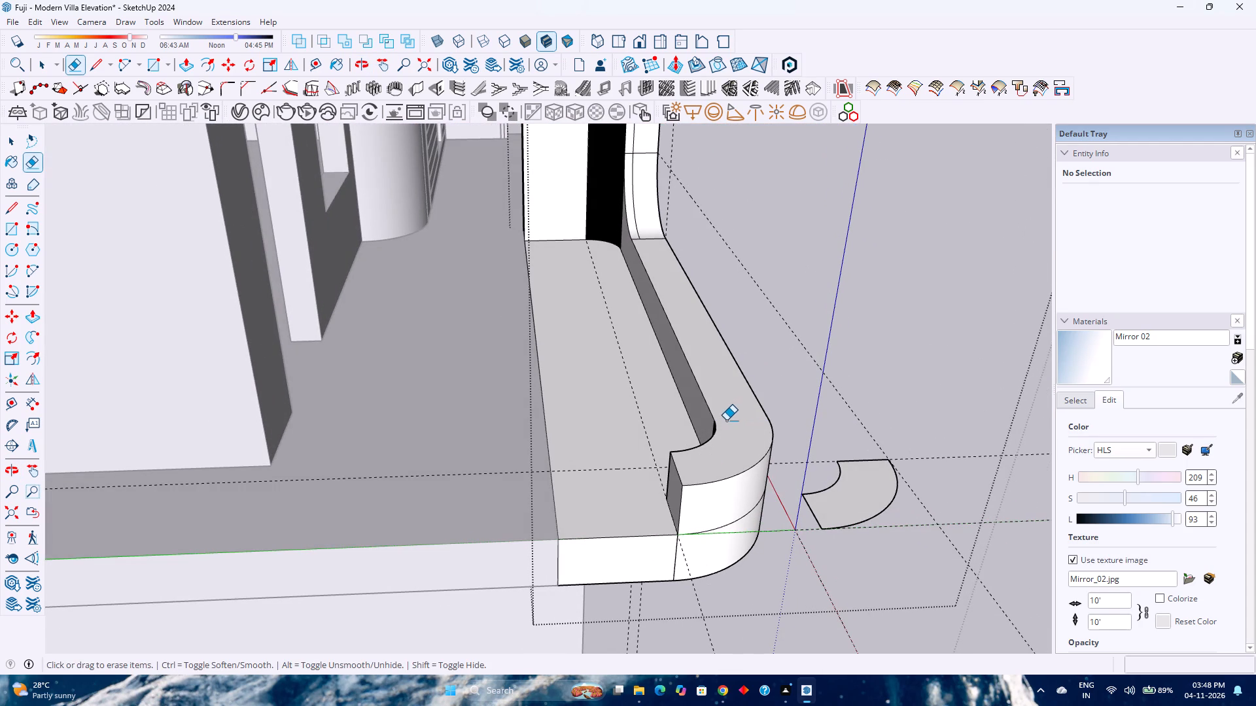
scroll(726, 420, "up", 1)
middle_click_drag(726, 420, 719, 441)
middle_click(718, 441)
scroll(715, 438, "down", 3)
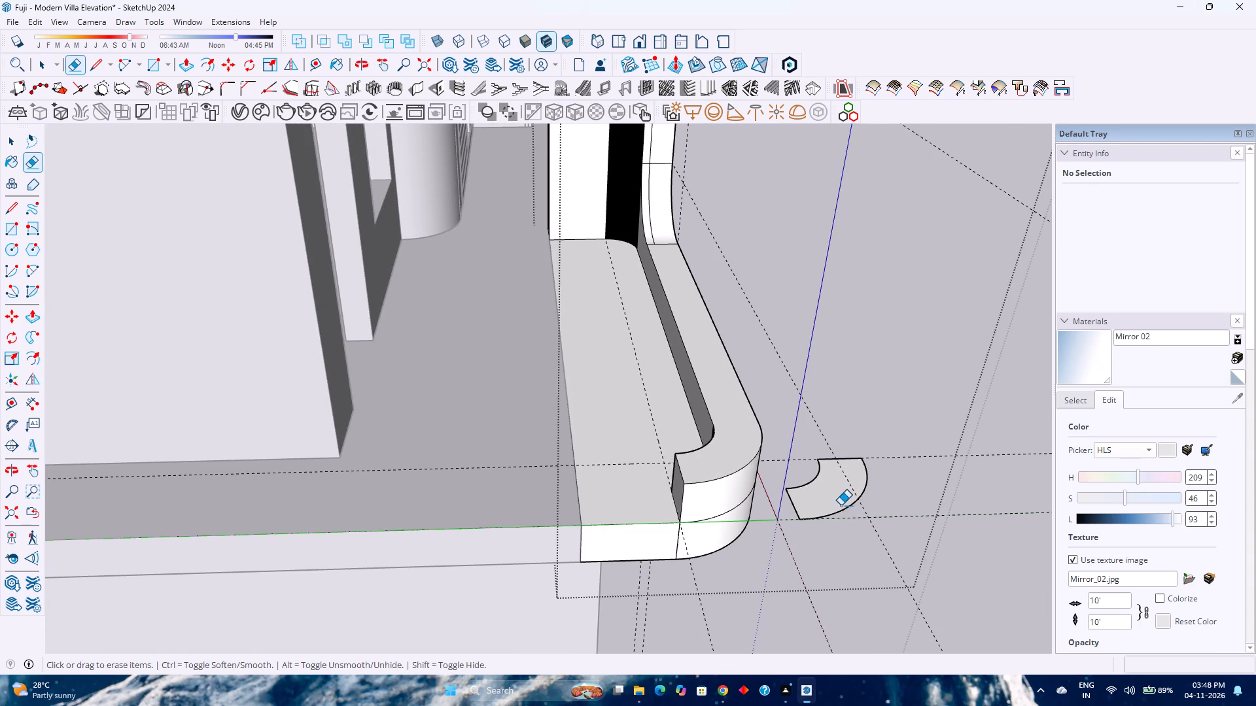
middle_click_drag(838, 516, 740, 507)
middle_click_drag(727, 503, 631, 443)
middle_click(631, 443)
scroll(629, 435, "down", 7)
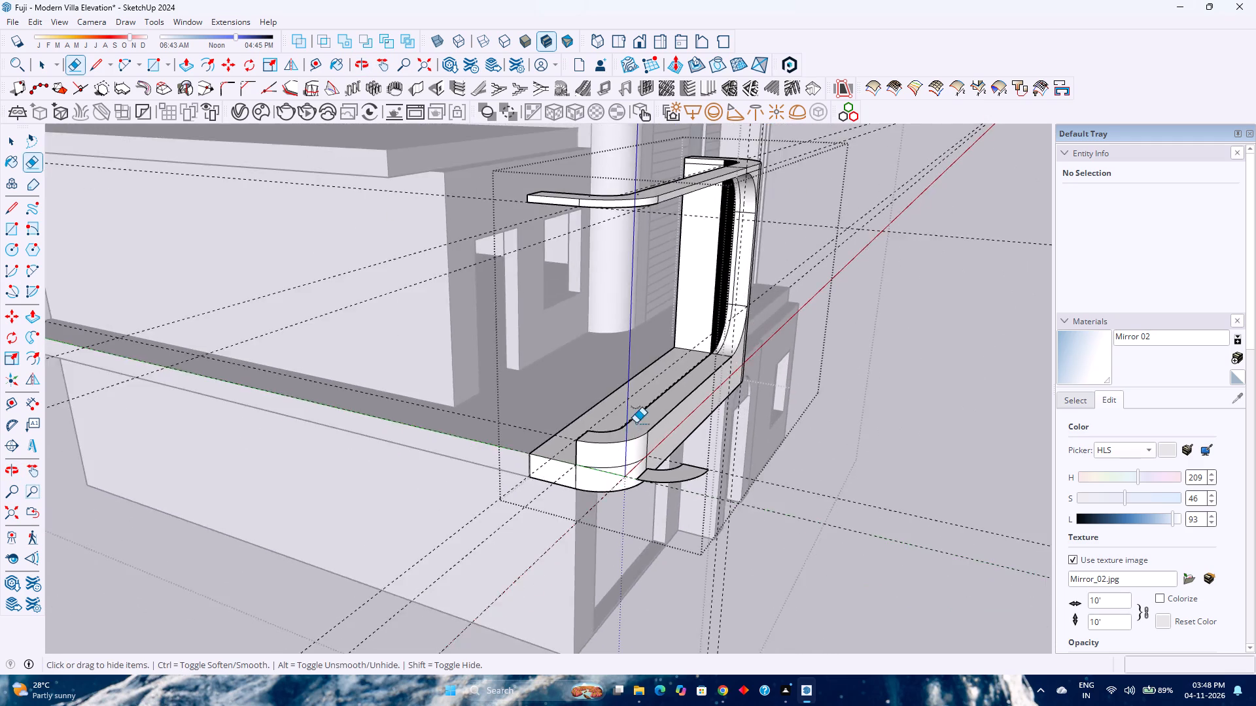
middle_click_drag(638, 420, 636, 526, "shift")
middle_click_drag(657, 487, 638, 494)
middle_click_drag(633, 496, 332, 537)
middle_click_drag(349, 506, 743, 541, "shift")
middle_click(743, 541, "shift")
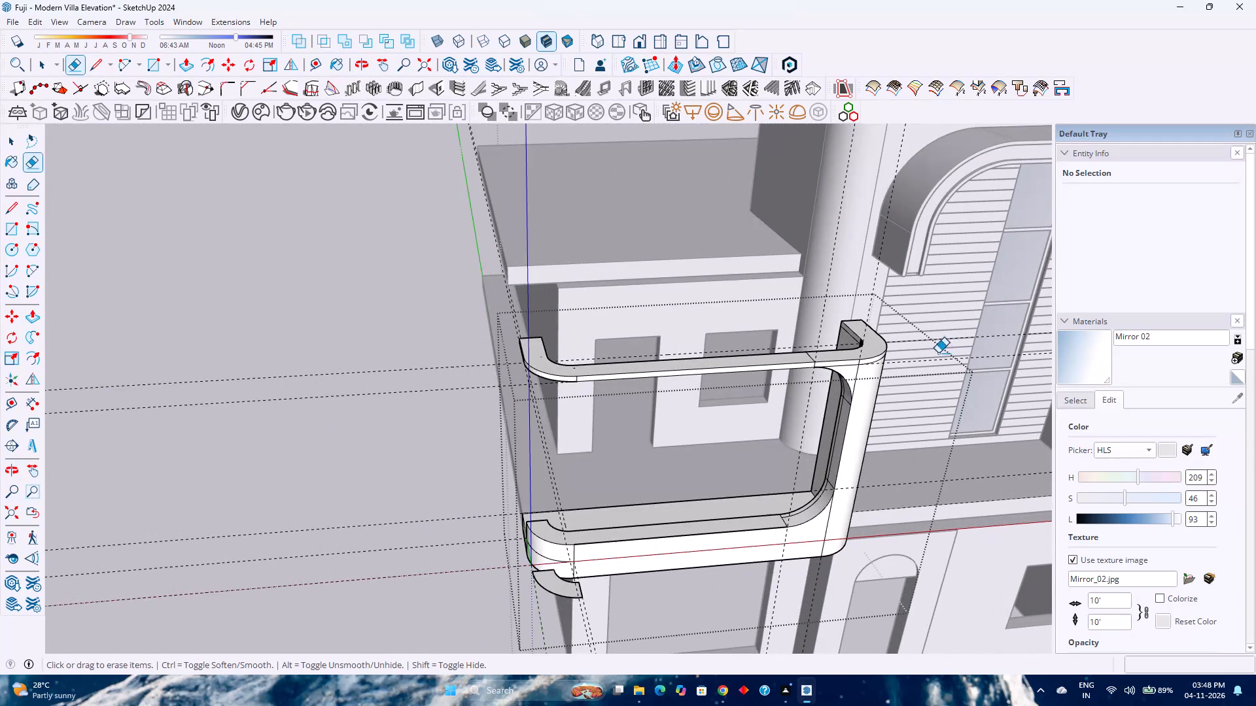
Erase the seam line below the upper band's top edge, around its curved corner, and the short seam across its top face.
scroll(939, 353, "up", 6)
middle_click_drag(867, 359, 663, 354)
middle_click(663, 354)
scroll(739, 401, "up", 4)
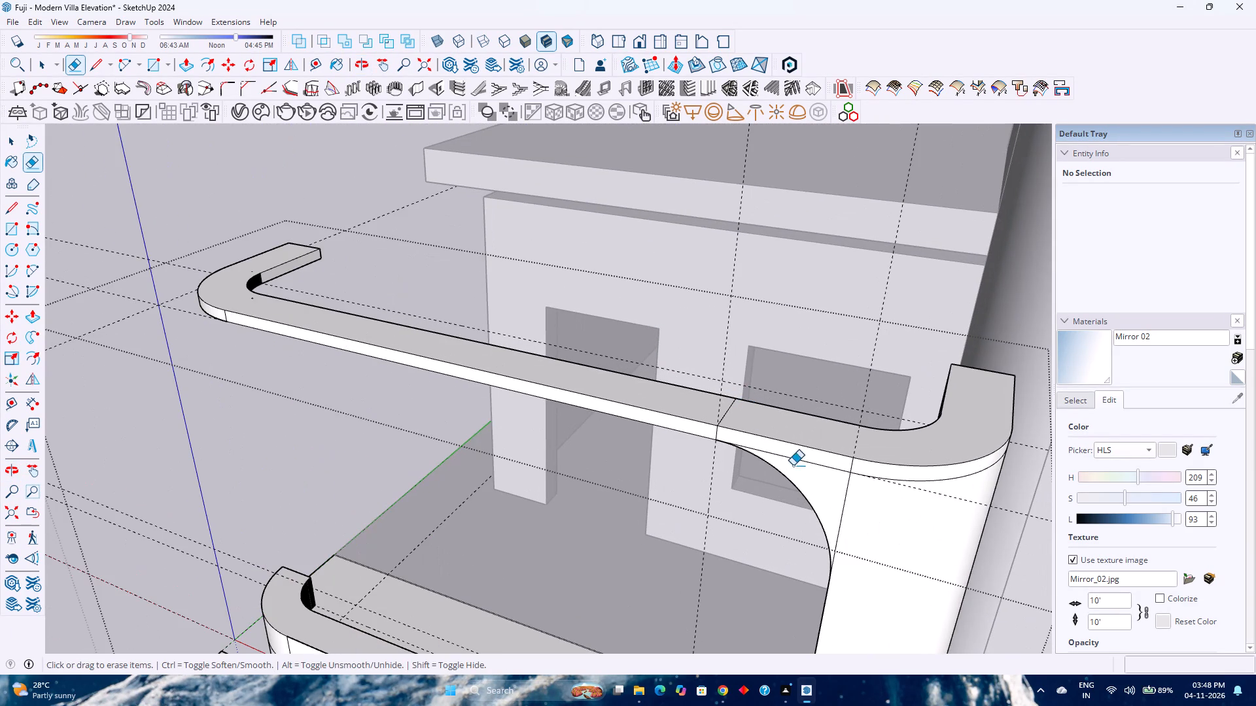
left_click(793, 458)
left_click(862, 475)
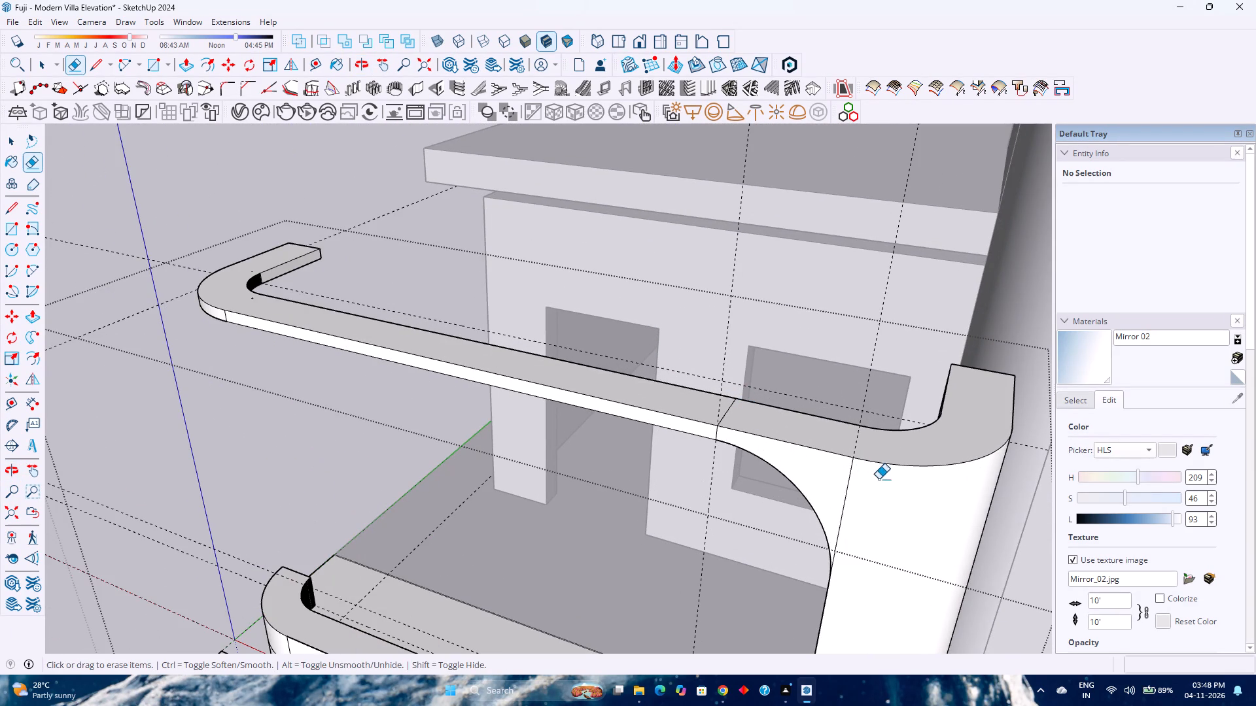
middle_click_drag(879, 479, 787, 409)
middle_click(787, 409)
scroll(759, 440, "up", 3)
left_click(735, 451)
scroll(648, 432, "down", 3)
Push/Pull the upper band's top face up 1' 3" to the level of the neighbouring roof slab's corner.
middle_click_drag(483, 408, 860, 424, "shift")
middle_click(863, 424, "shift")
scroll(478, 329, "up", 5)
middle_click_drag(417, 346, 483, 432)
middle_click(483, 432)
scroll(397, 315, "up", 5)
key("p")
left_click(400, 333)
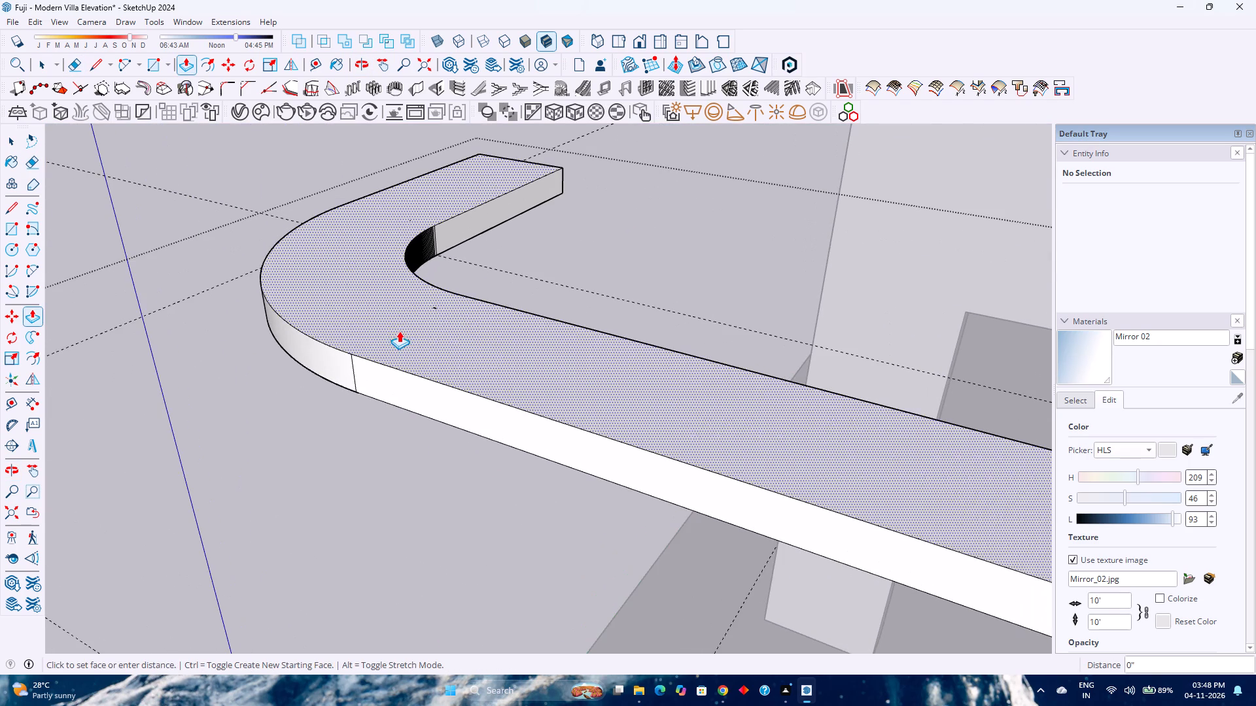
scroll(400, 293, "down", 17)
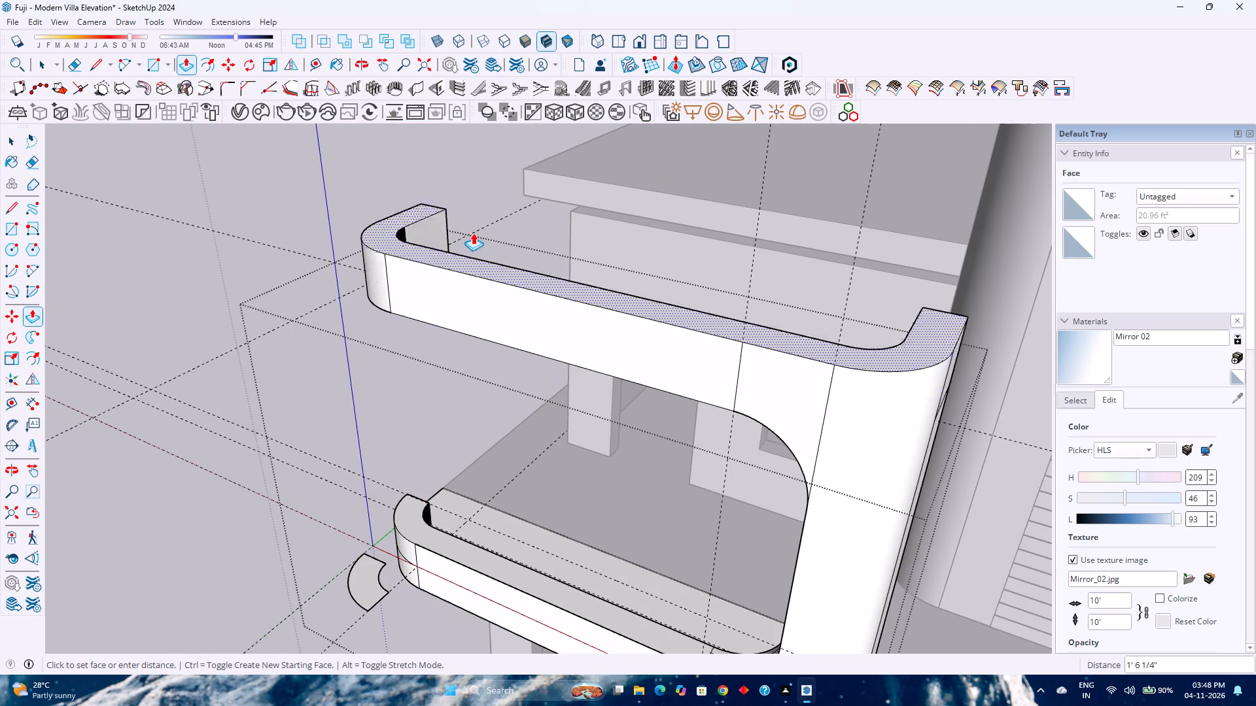
left_click(521, 171)
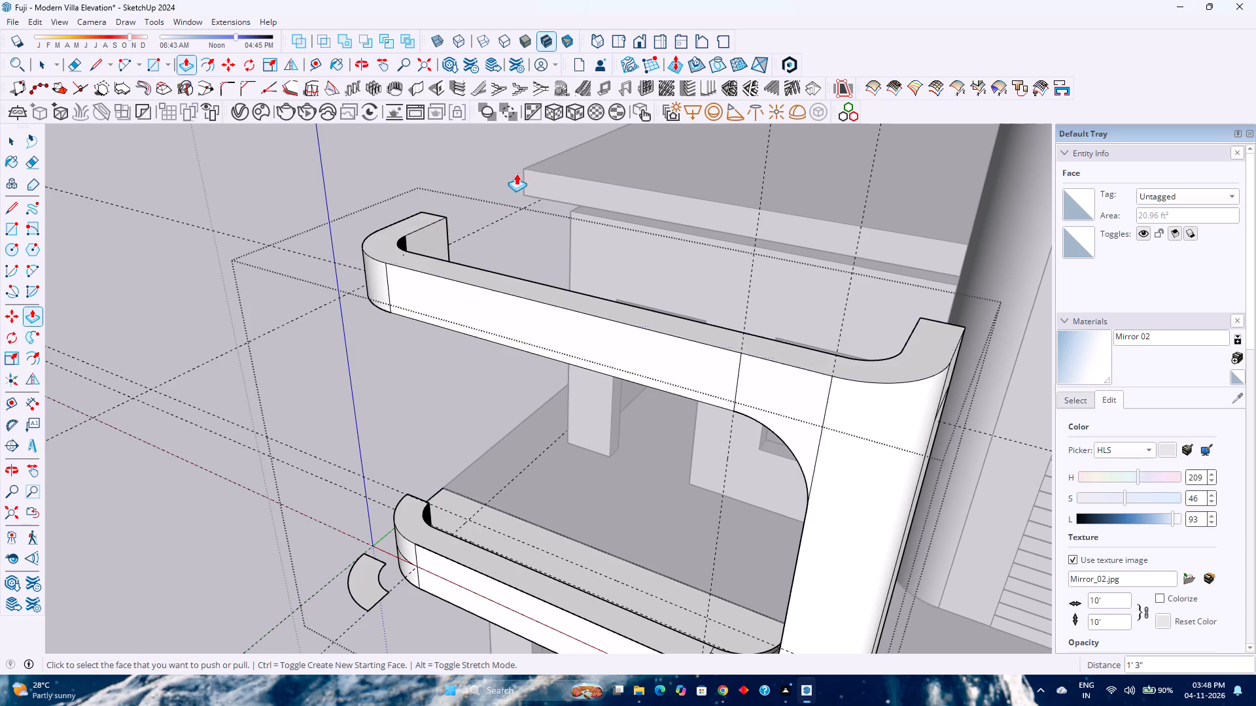
Push/Pull the upper band's top face up by a further 1'.
left_click(444, 264)
key("1")
key("apostrophe")
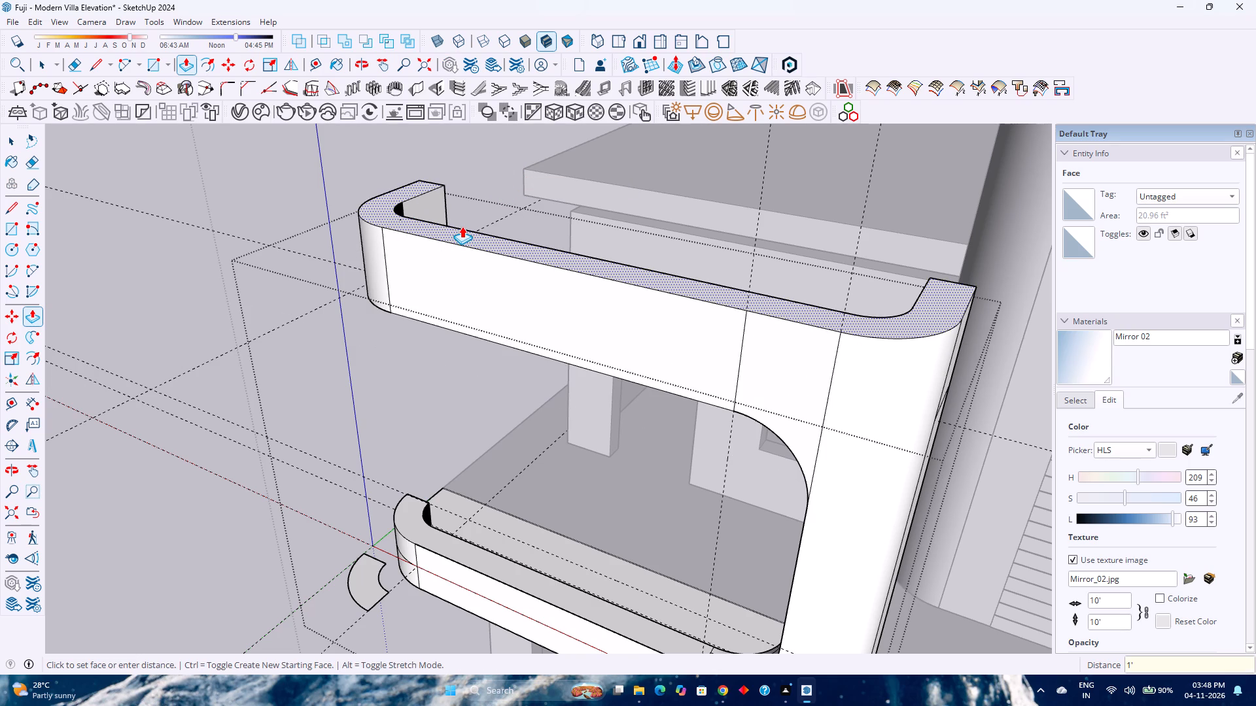
key("Return")
scroll(464, 226, "down", 3)
middle_click_drag(440, 394, 610, 299)
middle_click(610, 299)
scroll(622, 295, "down", 6)
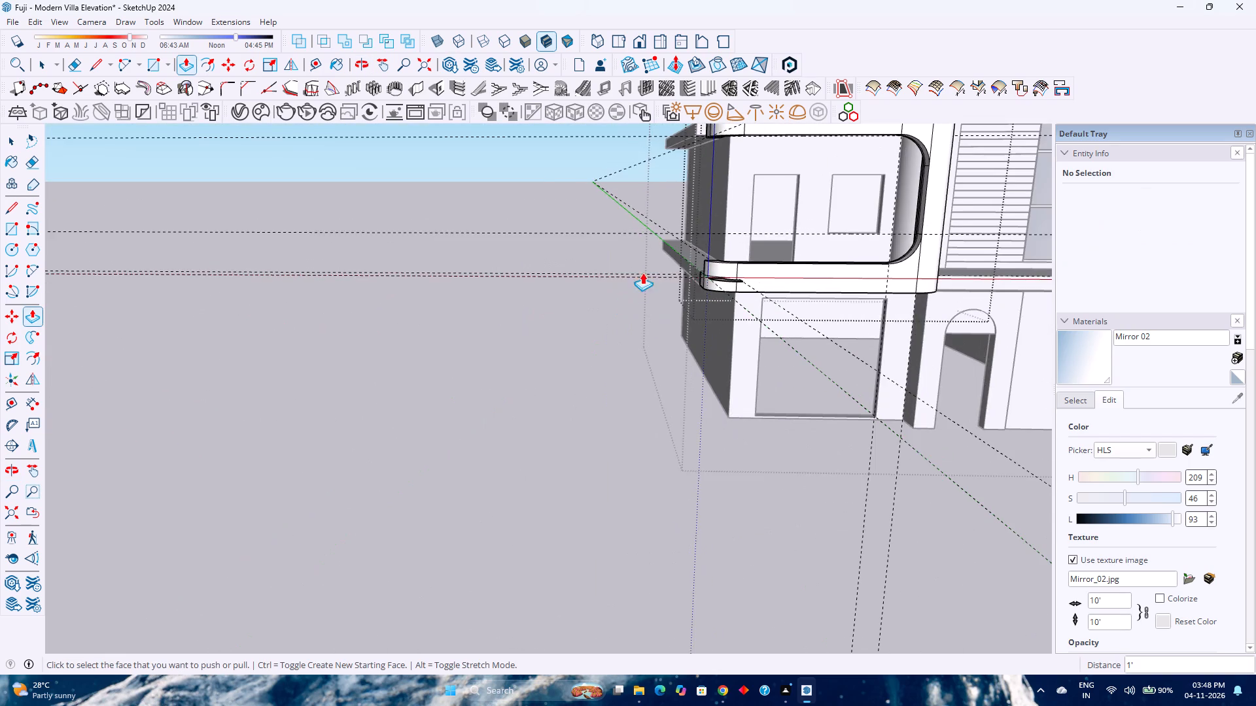
Delete the stray curved piece left detached beside the projection's lower curved corner.
middle_click(643, 270, "shift")
middle_click_drag(643, 270, 599, 331, "shift")
middle_click(599, 332, "shift")
key("space")
scroll(612, 457, "up", 5)
middle_click_drag(608, 457, 604, 458)
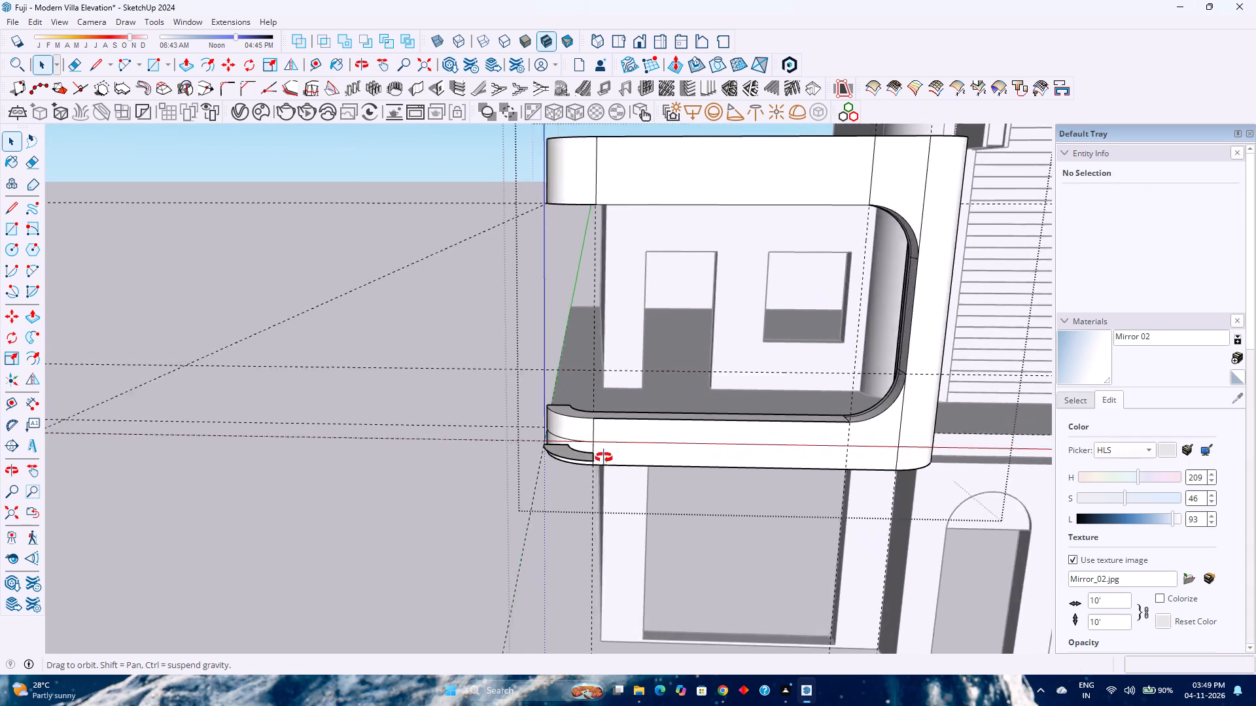
middle_click_drag(604, 458, 427, 517)
middle_click(427, 518)
triple_click(542, 451)
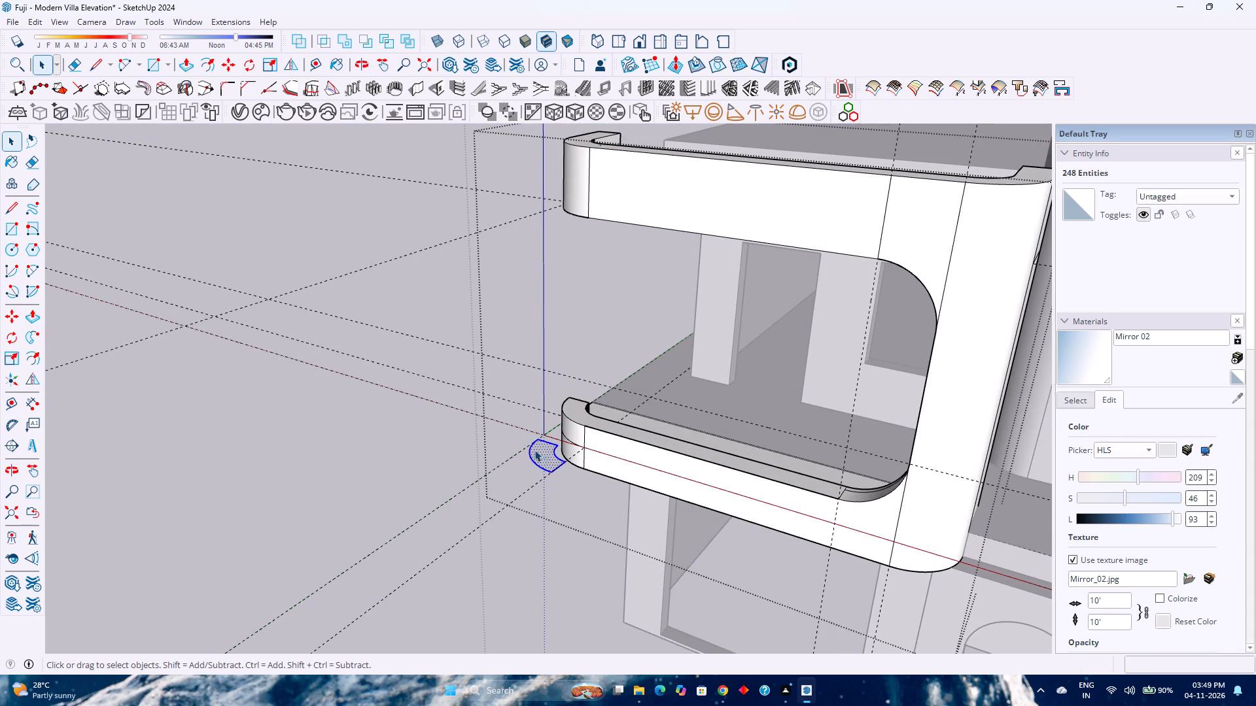
key("Delete")
scroll(532, 447, "down", 3)
middle_click_drag(515, 459, 577, 416)
middle_click(577, 415)
scroll(580, 412, "down", 5)
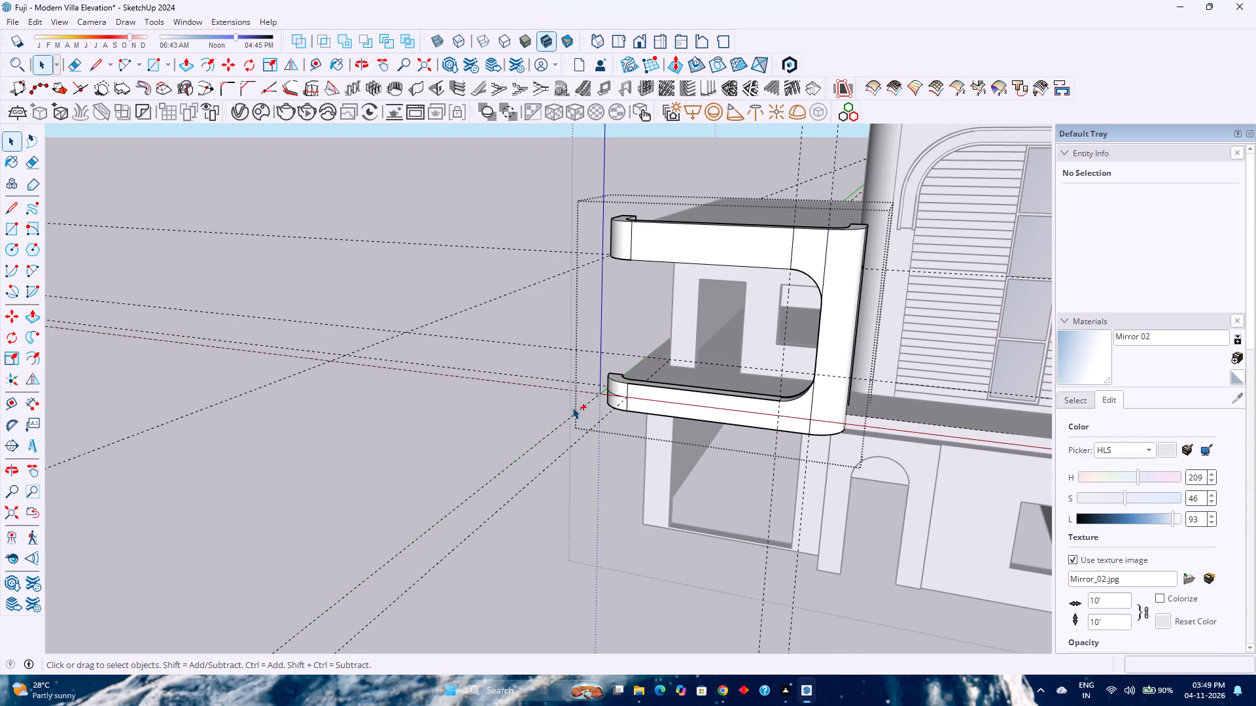
Save the model.
key("ctrl+s")
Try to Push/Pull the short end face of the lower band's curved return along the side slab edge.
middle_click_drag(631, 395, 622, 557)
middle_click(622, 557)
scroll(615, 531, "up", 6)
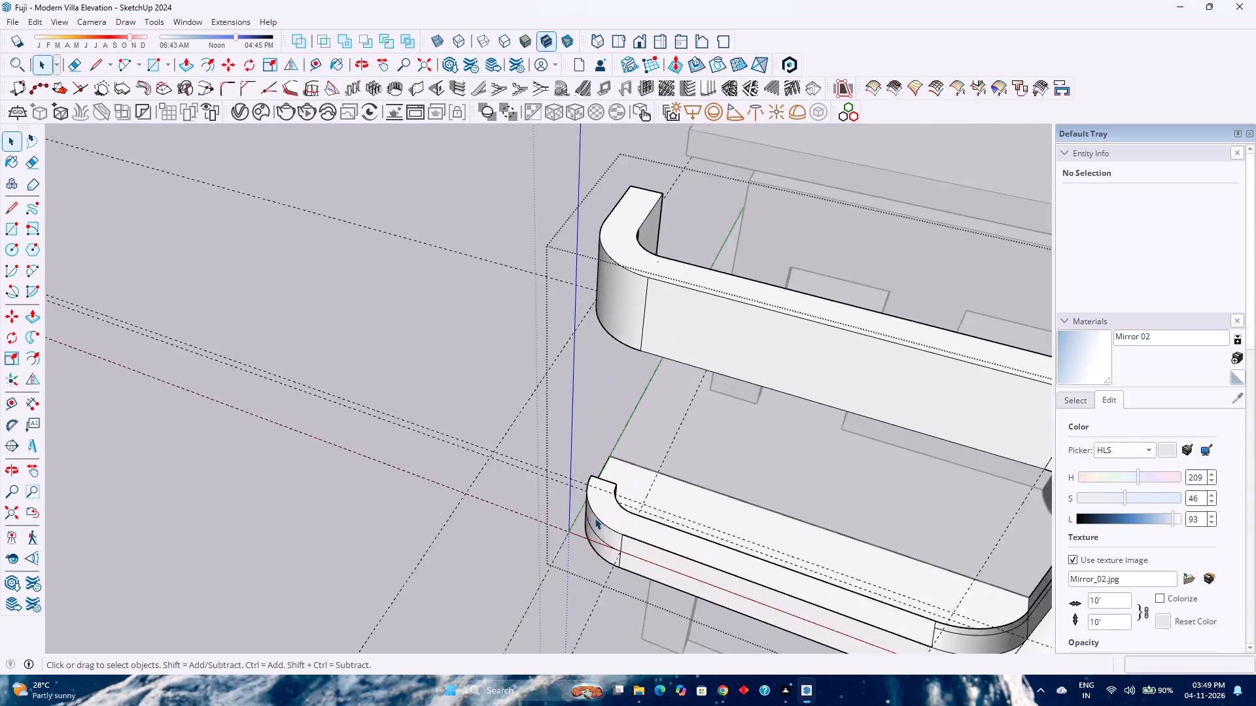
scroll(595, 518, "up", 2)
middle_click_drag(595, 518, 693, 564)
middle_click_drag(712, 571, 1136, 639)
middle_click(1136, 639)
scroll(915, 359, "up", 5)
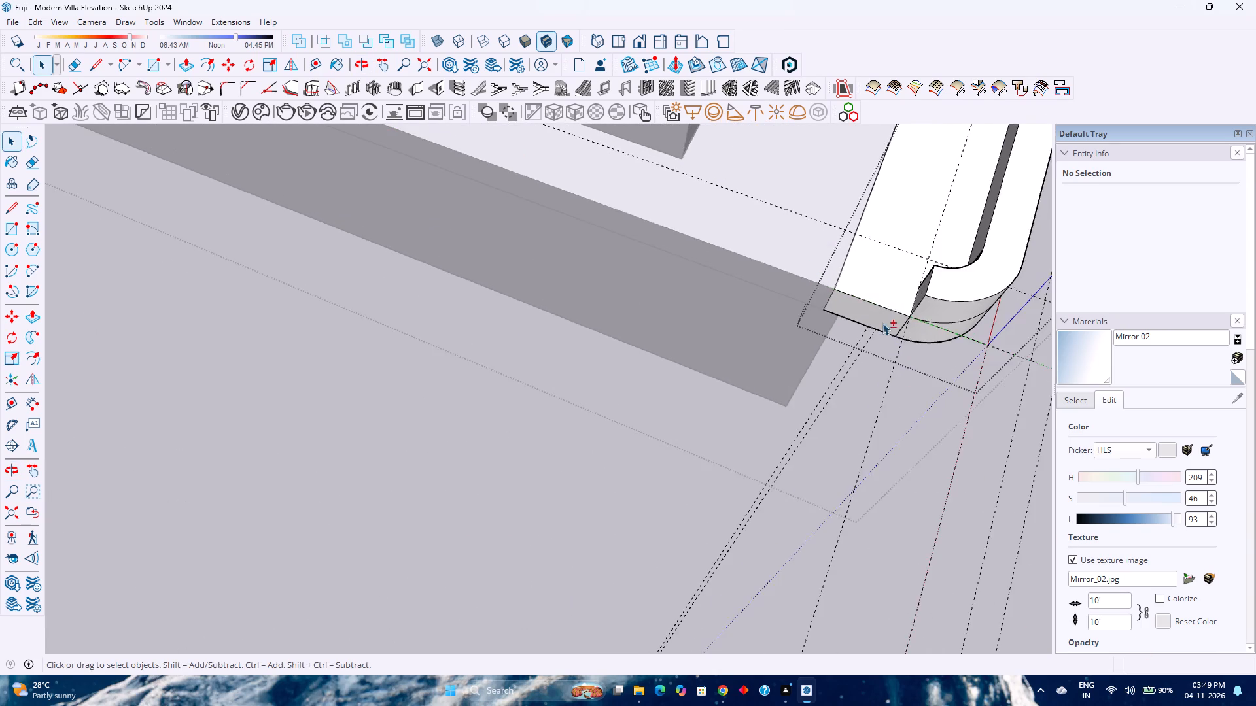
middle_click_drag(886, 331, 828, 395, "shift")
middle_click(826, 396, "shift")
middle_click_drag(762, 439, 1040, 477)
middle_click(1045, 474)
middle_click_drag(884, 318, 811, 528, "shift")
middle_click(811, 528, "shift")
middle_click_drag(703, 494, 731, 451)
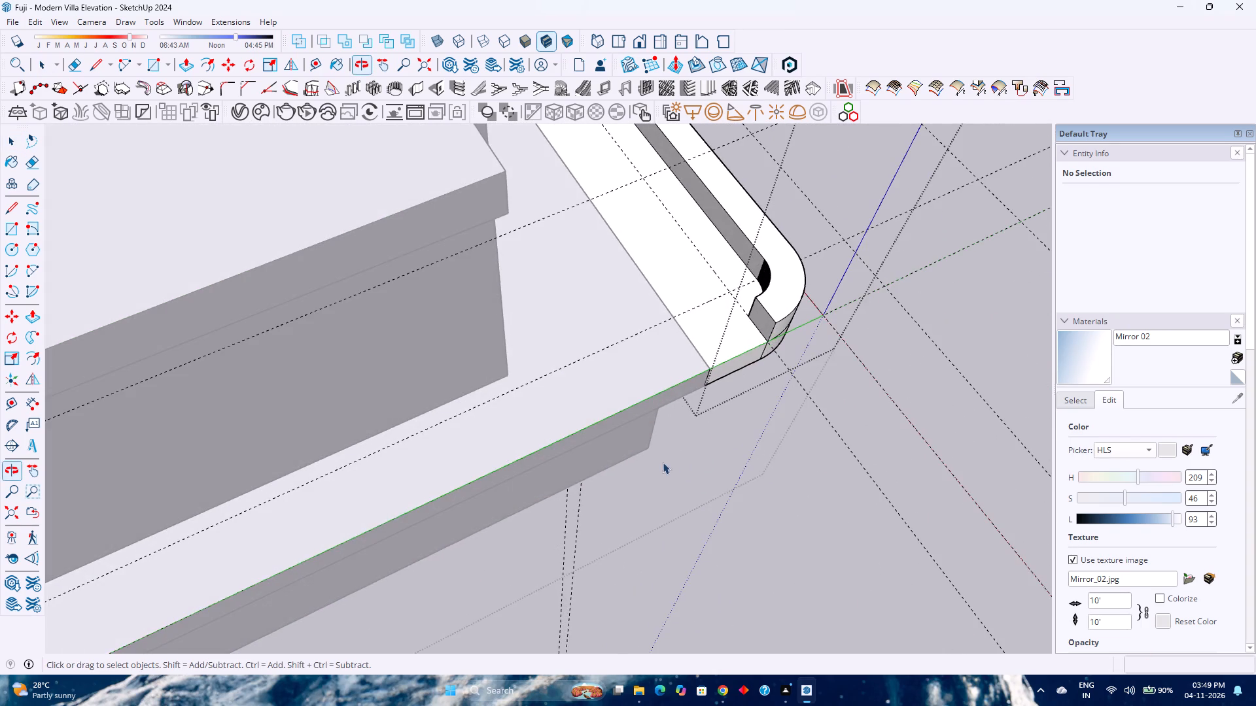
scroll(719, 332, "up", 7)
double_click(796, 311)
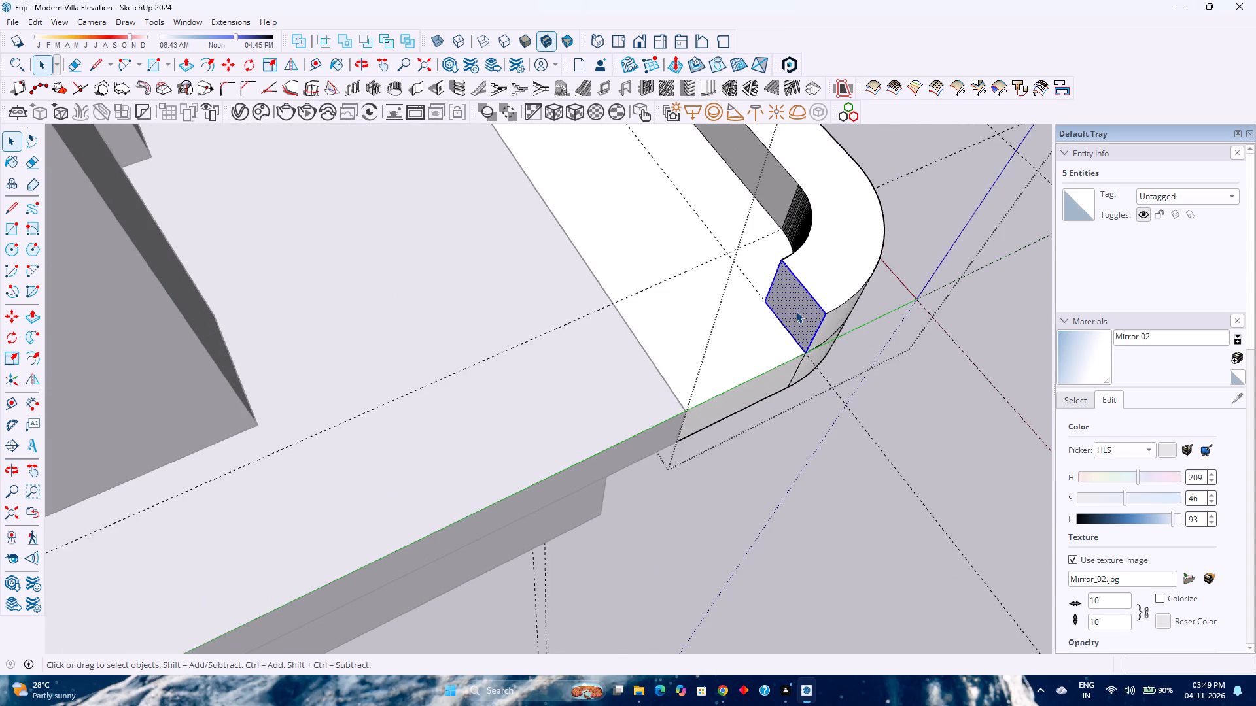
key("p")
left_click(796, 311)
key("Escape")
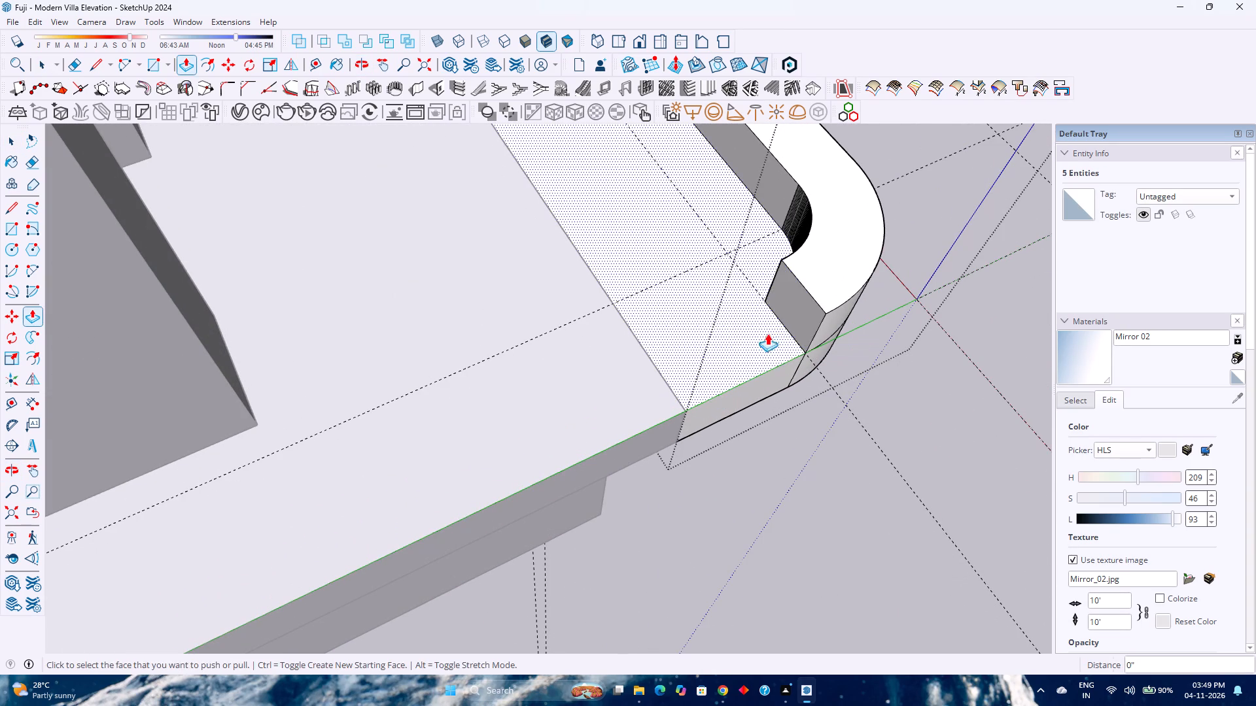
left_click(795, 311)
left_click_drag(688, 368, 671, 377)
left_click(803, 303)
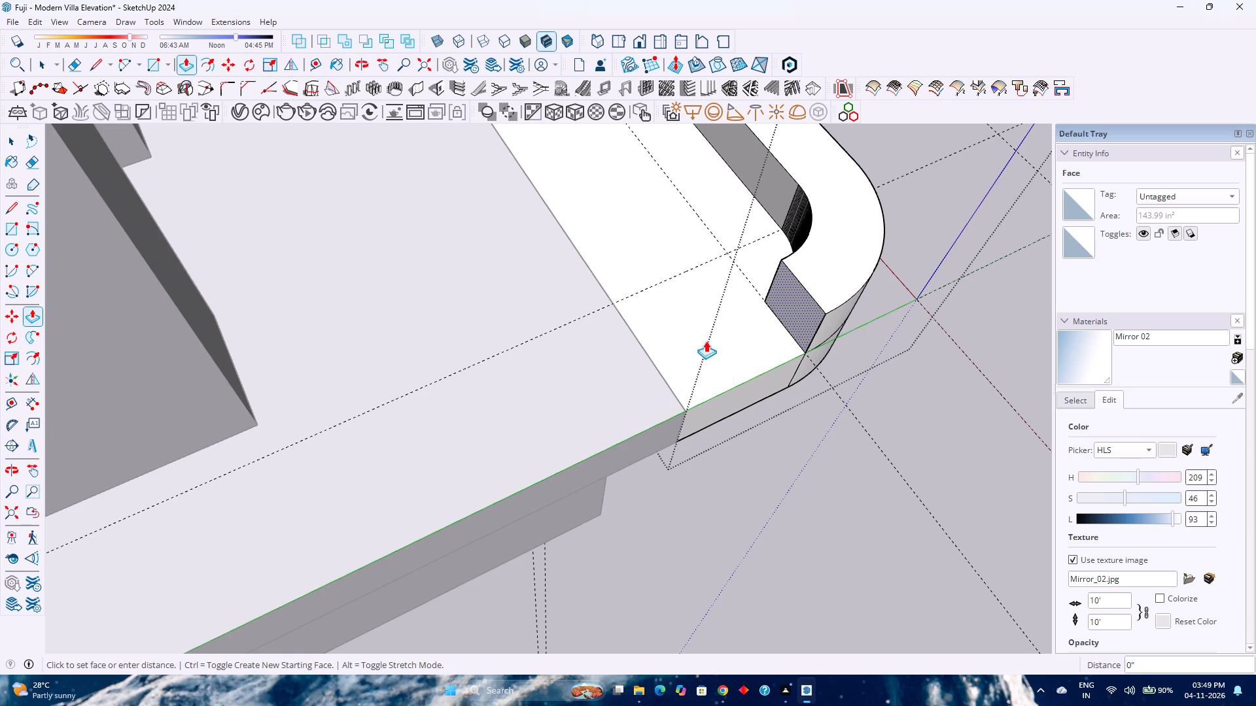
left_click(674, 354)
Draw a rectangle about 2' long extending the top of the lower band's curved return along the green axis, matching its width.
key("l")
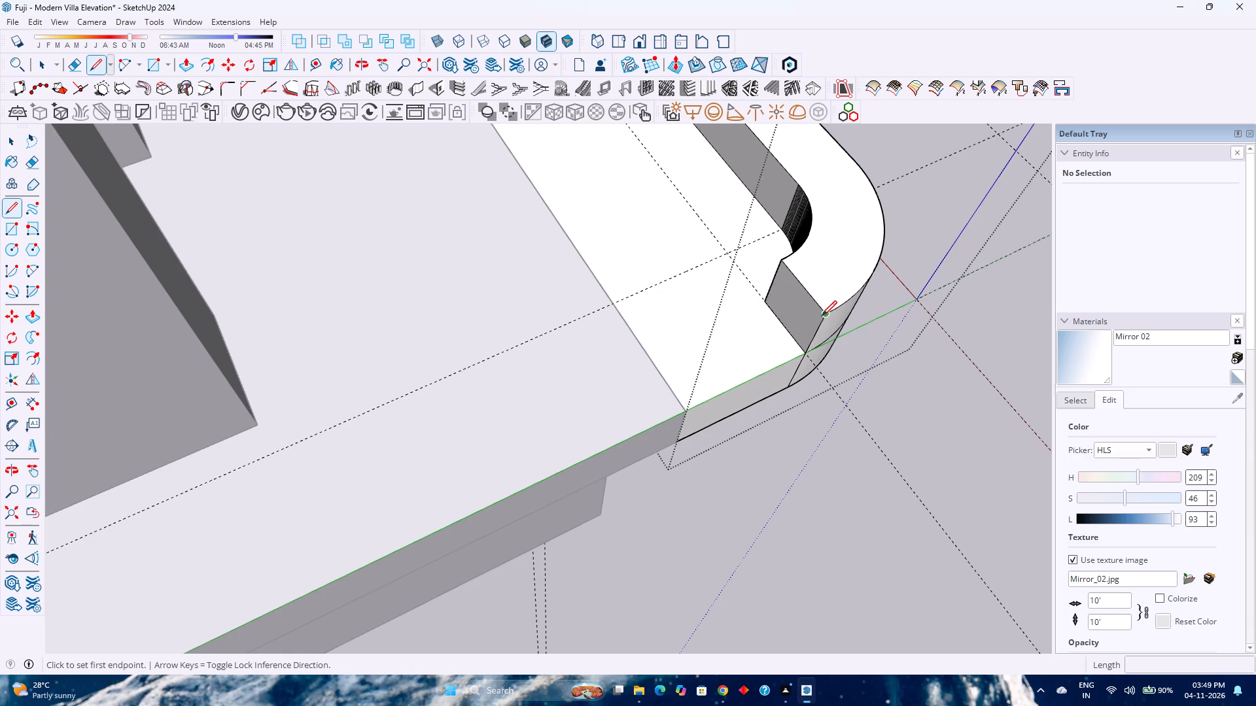
left_click(822, 316)
key("Left")
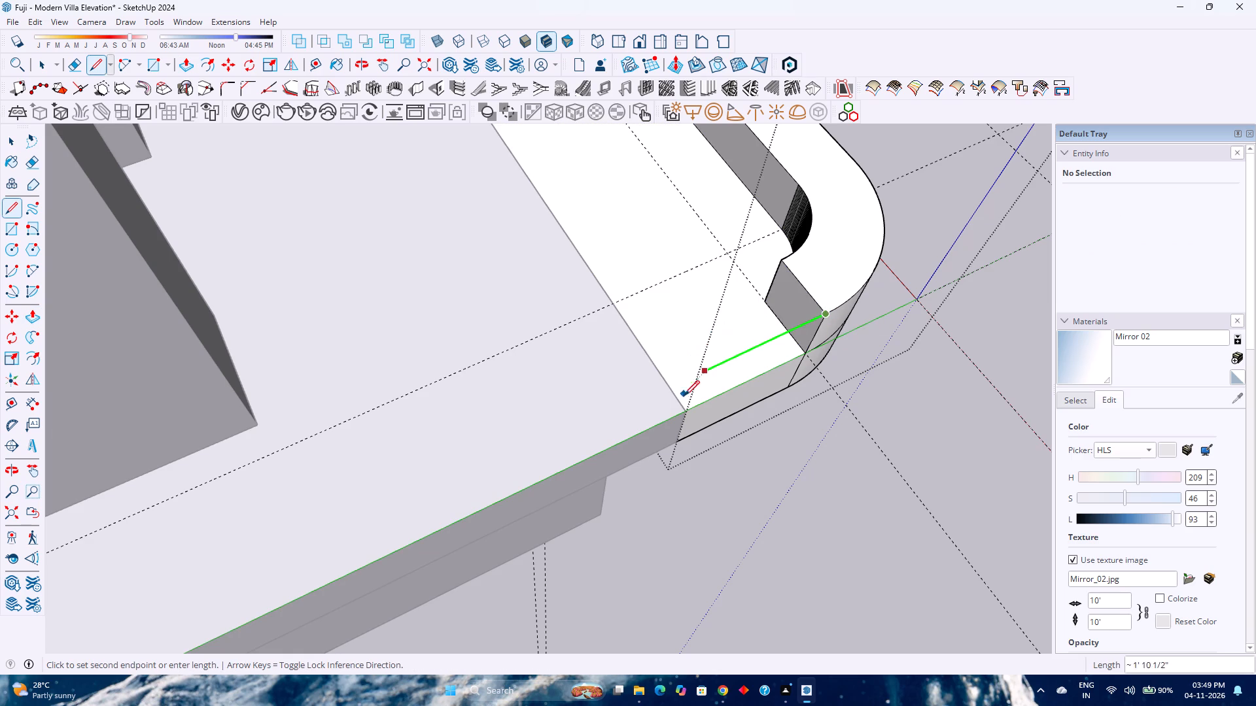
left_click(687, 409)
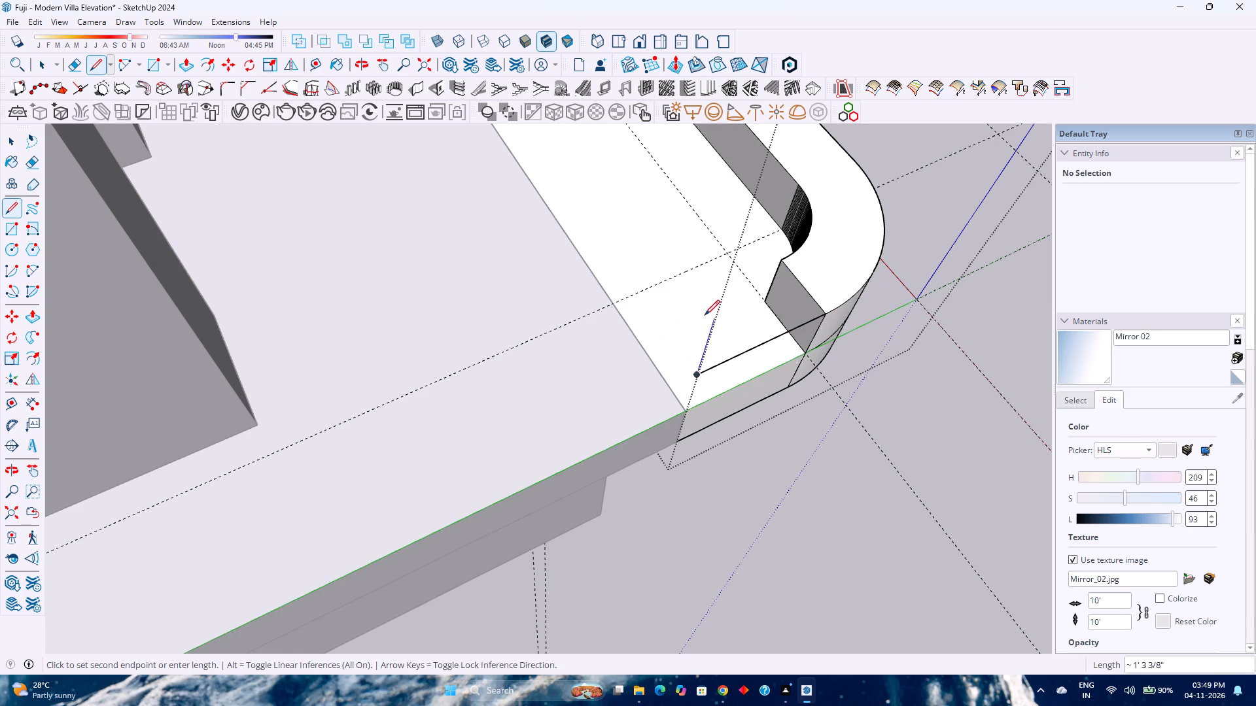
key("Right")
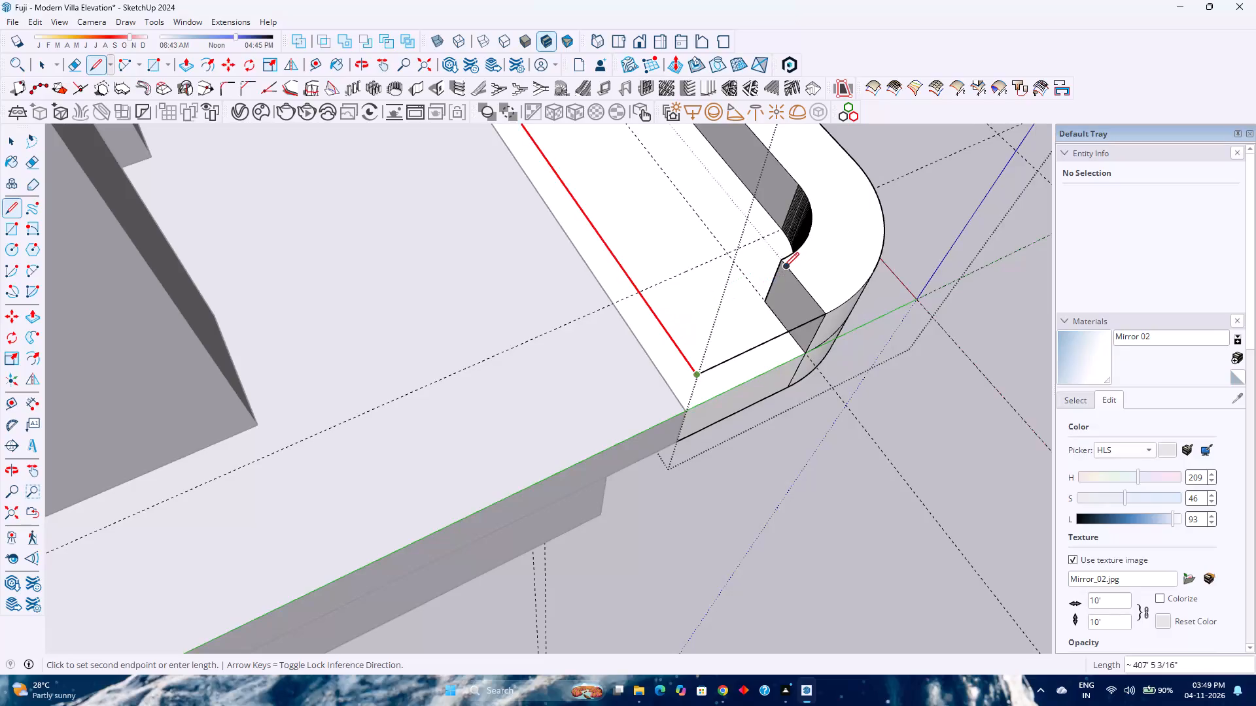
left_click(781, 262)
left_click(778, 265)
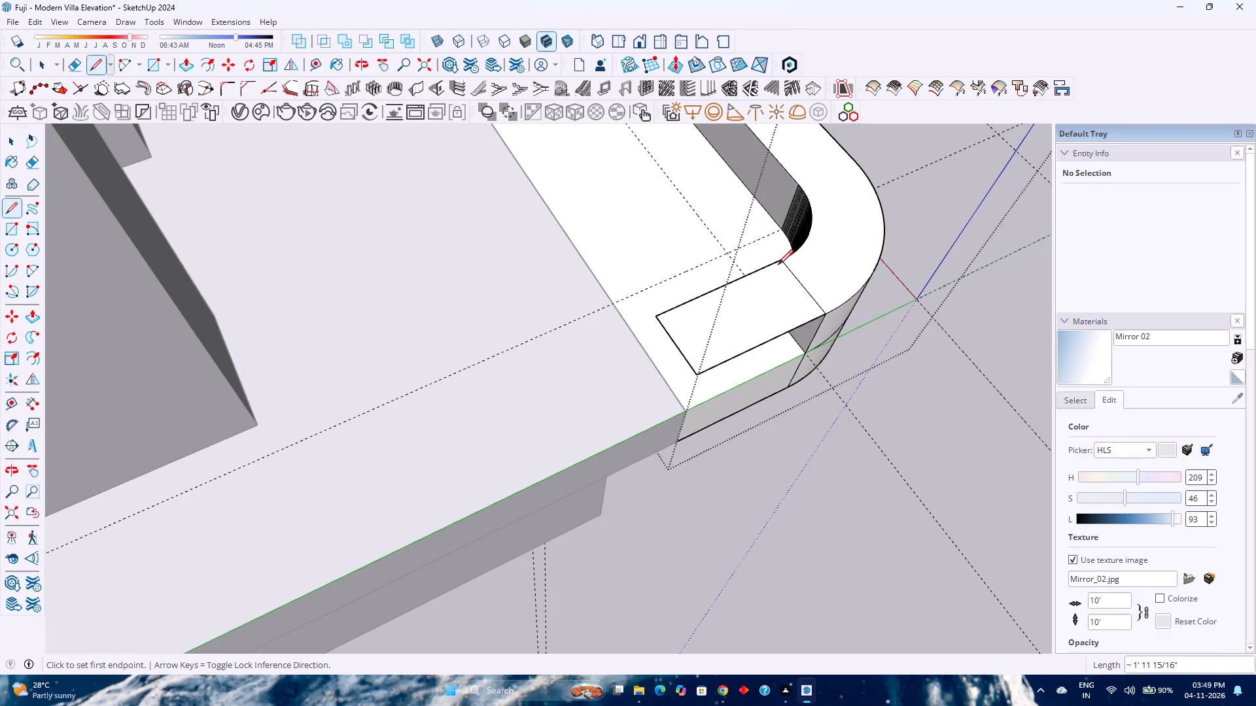
Push/Pull the new rectangle down 1' to the slab's top, making a solid extension of the lower band's return.
key("p")
left_click(730, 324)
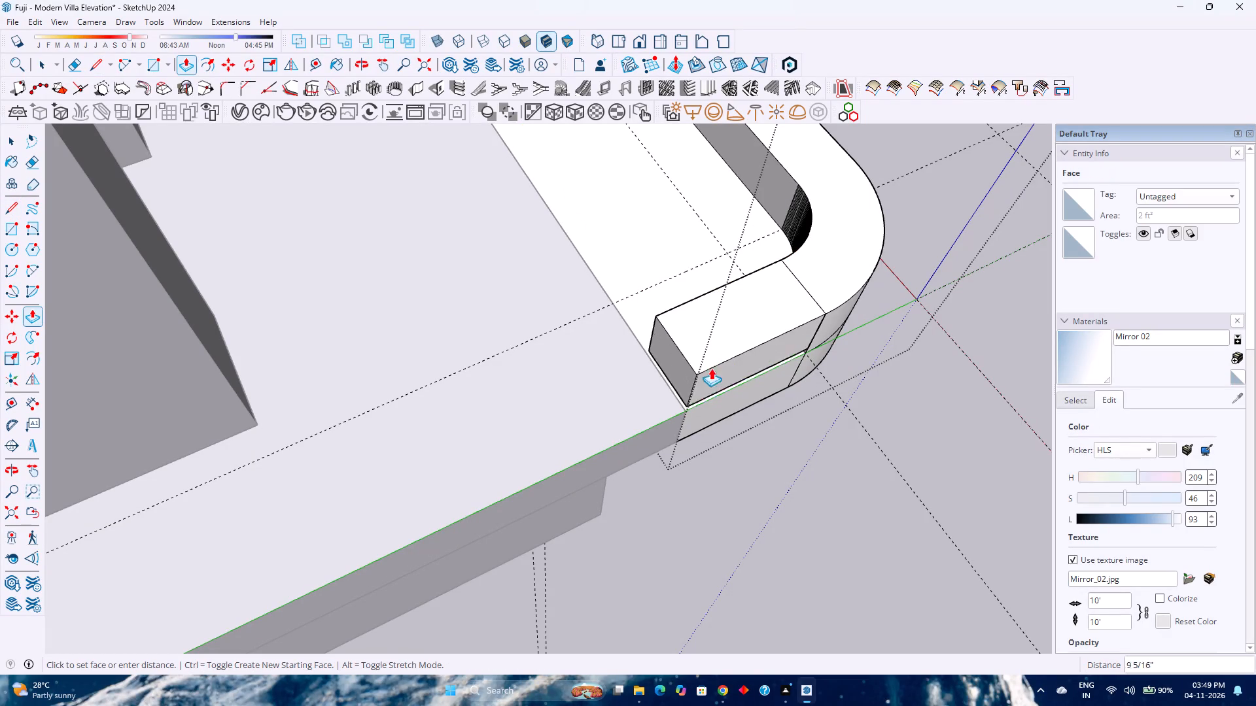
left_click(681, 409)
middle_click_drag(681, 419, 596, 345)
middle_click(595, 345)
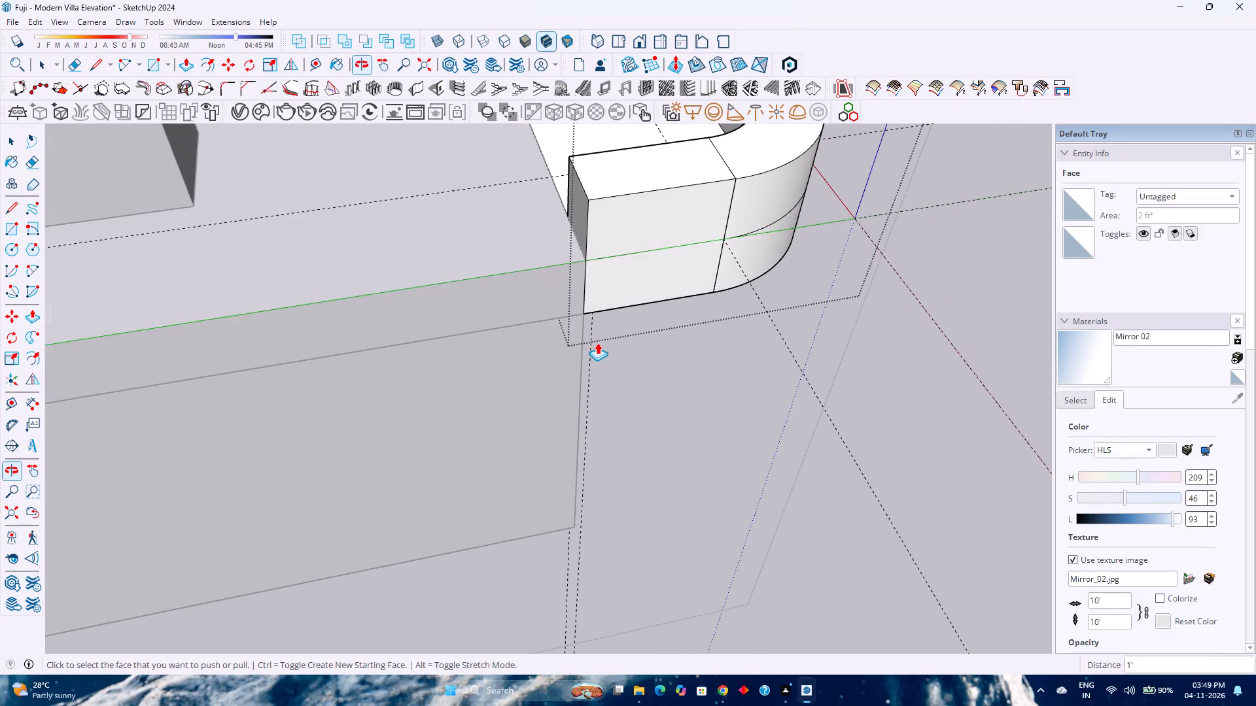
middle_click_drag(624, 317, 621, 494, "shift")
scroll(625, 317, "down", 1, "shift")
Erase the seam across the lower band's top face where the extension joins the curved return.
key("e")
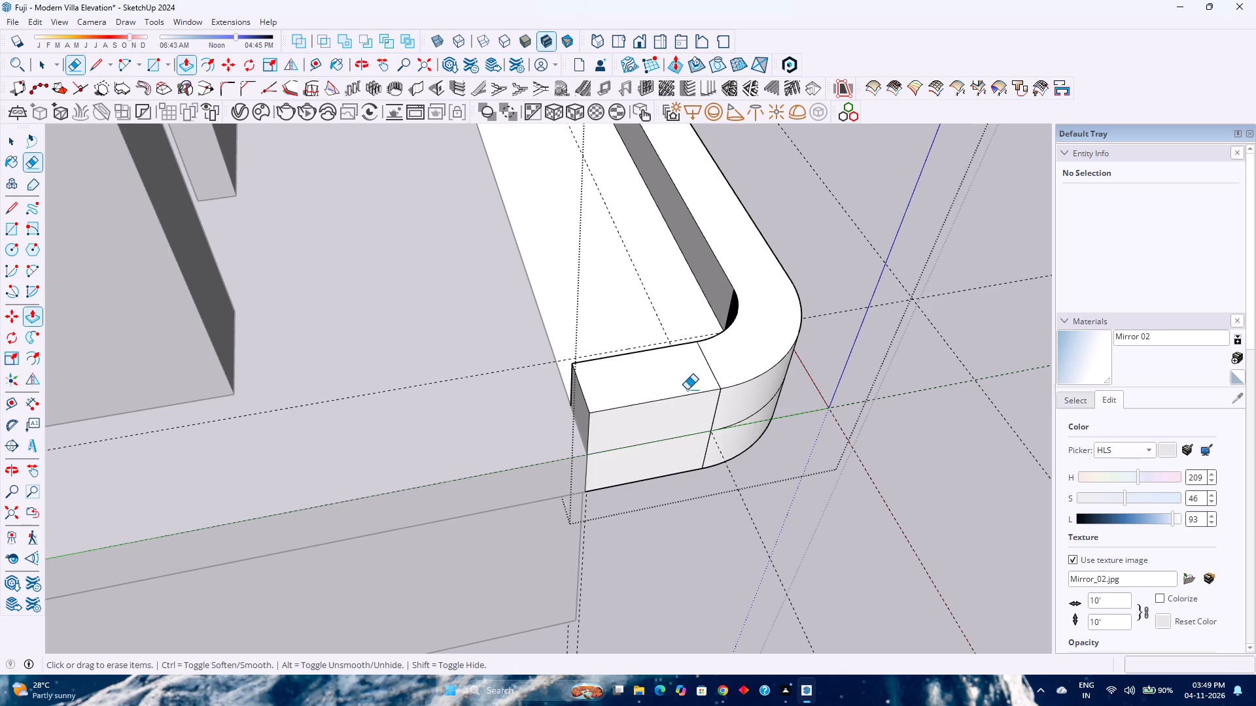
left_click(708, 361)
Examine the extended lower band return and curved corner from above, behind and the front.
middle_click_drag(700, 369, 1003, 507)
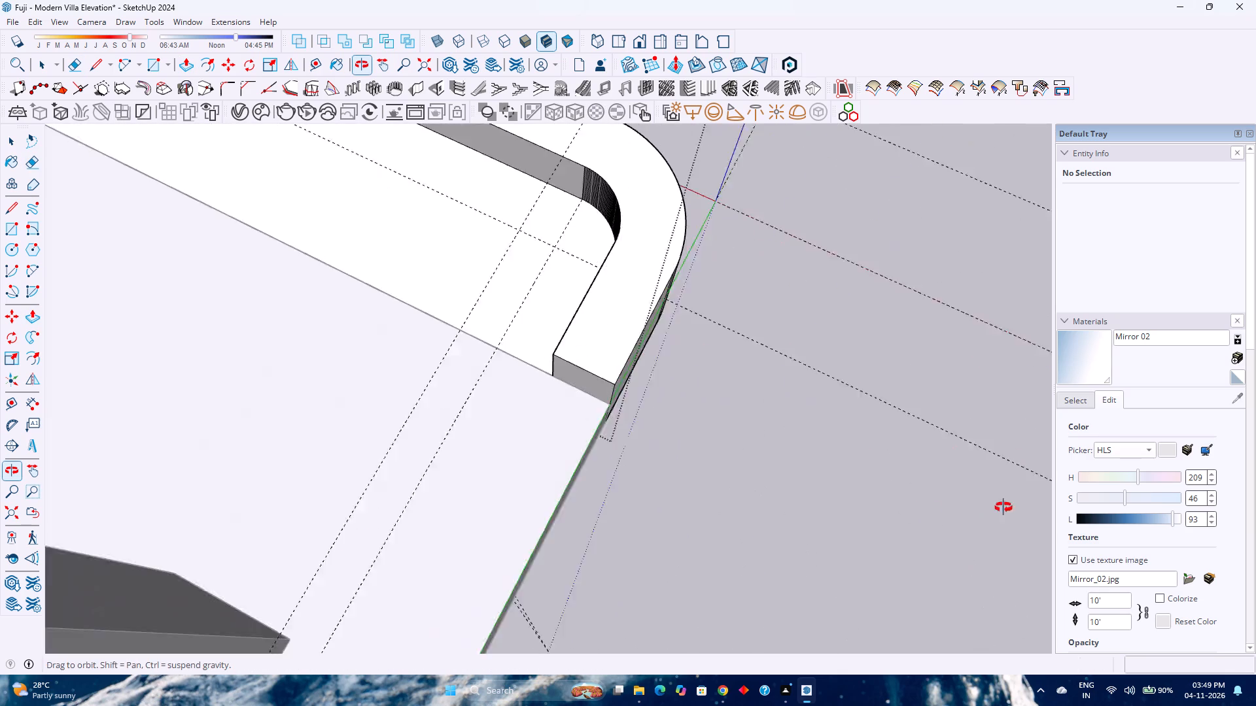
middle_click_drag(1003, 507, 1014, 506)
middle_click_drag(1014, 506, 426, 485)
scroll(417, 469, "down", 4)
middle_click_drag(456, 425, 602, 627, "shift")
middle_click_drag(578, 588, 511, 526)
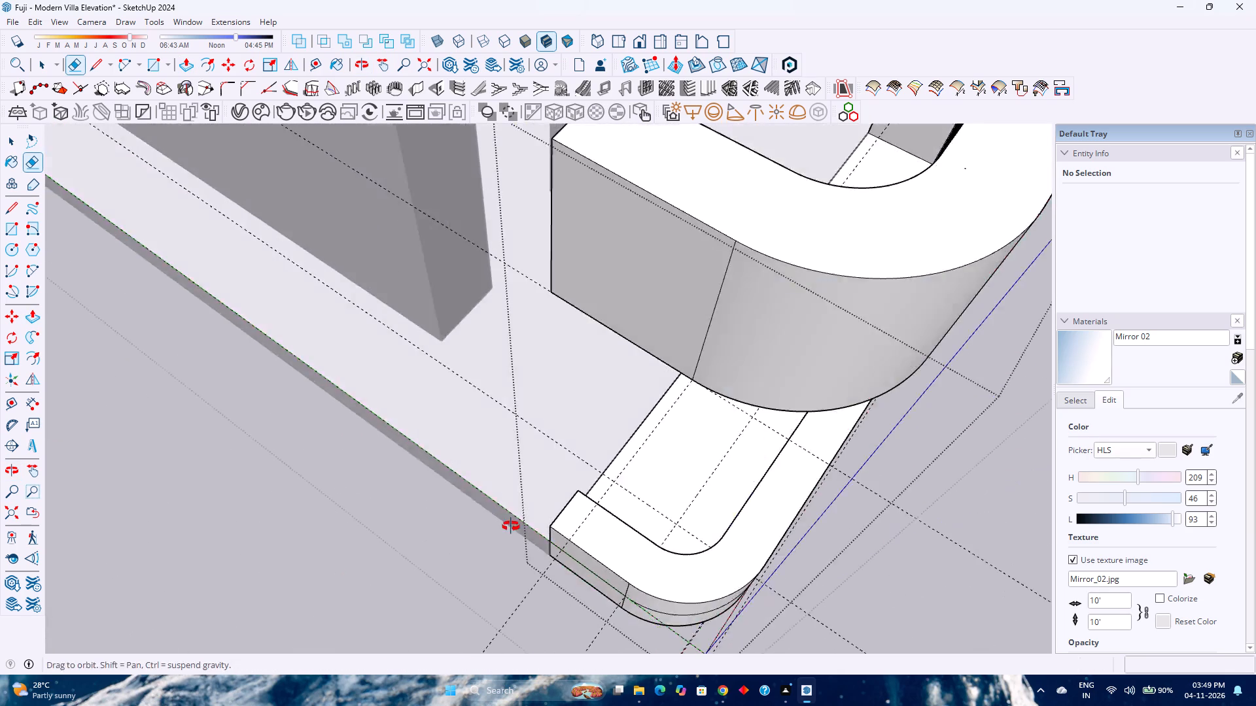
middle_click_drag(511, 526, 459, 468)
middle_click(459, 468)
scroll(463, 457, "down", 3)
middle_click_drag(576, 594, 491, 490, "shift")
middle_click(491, 490, "shift")
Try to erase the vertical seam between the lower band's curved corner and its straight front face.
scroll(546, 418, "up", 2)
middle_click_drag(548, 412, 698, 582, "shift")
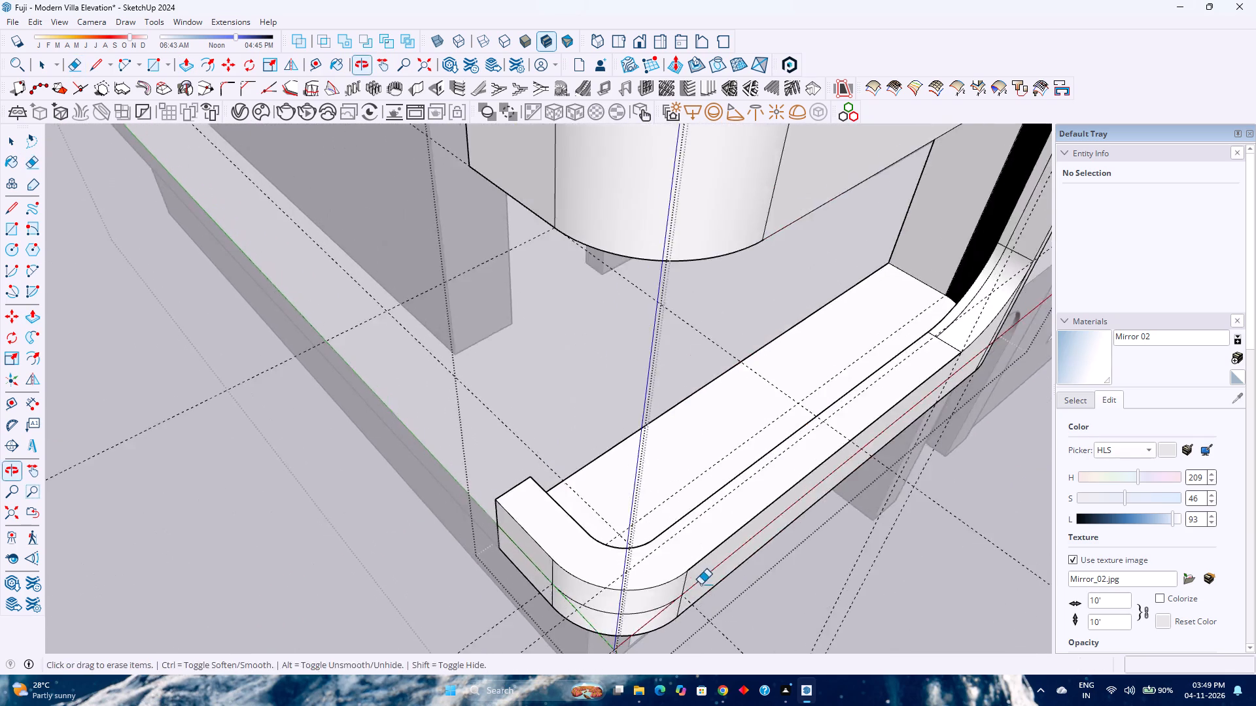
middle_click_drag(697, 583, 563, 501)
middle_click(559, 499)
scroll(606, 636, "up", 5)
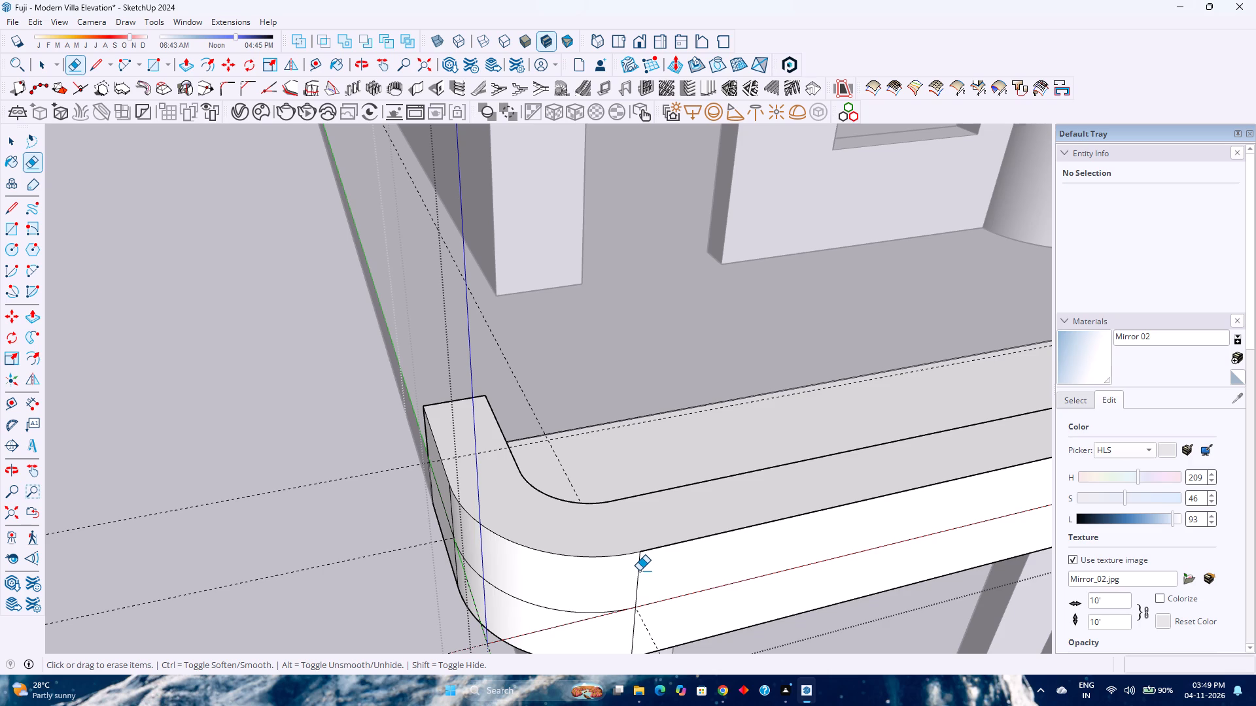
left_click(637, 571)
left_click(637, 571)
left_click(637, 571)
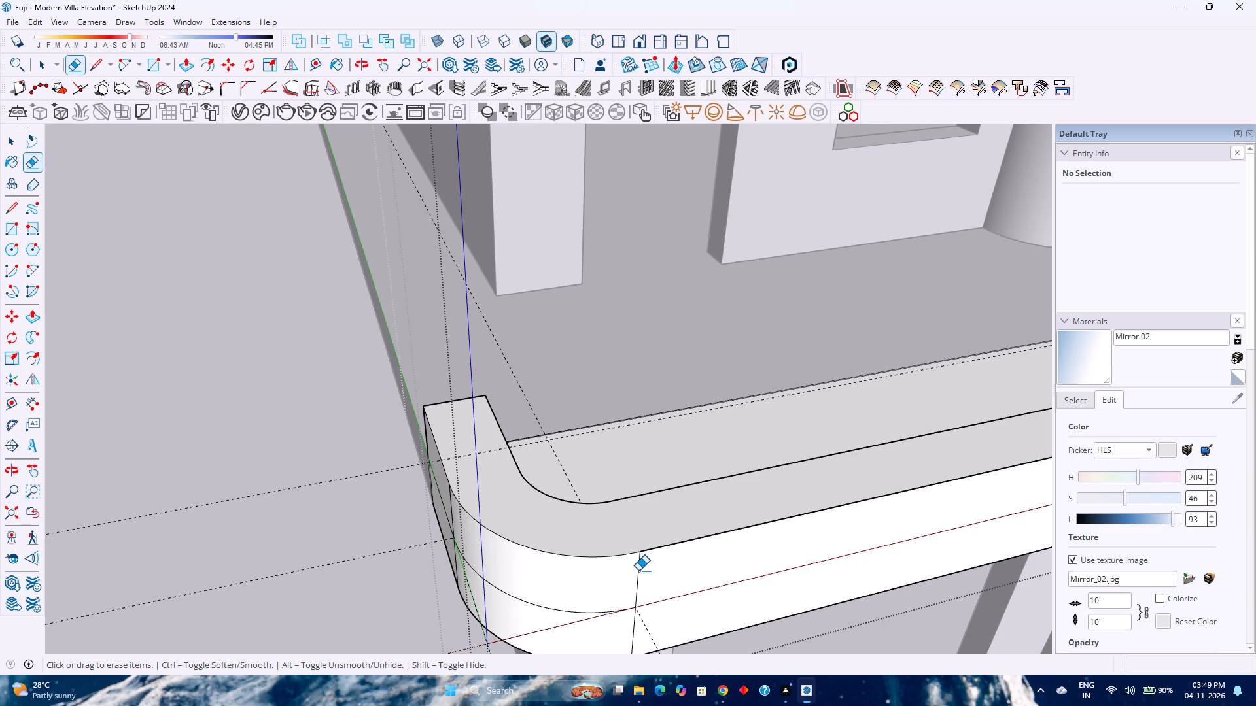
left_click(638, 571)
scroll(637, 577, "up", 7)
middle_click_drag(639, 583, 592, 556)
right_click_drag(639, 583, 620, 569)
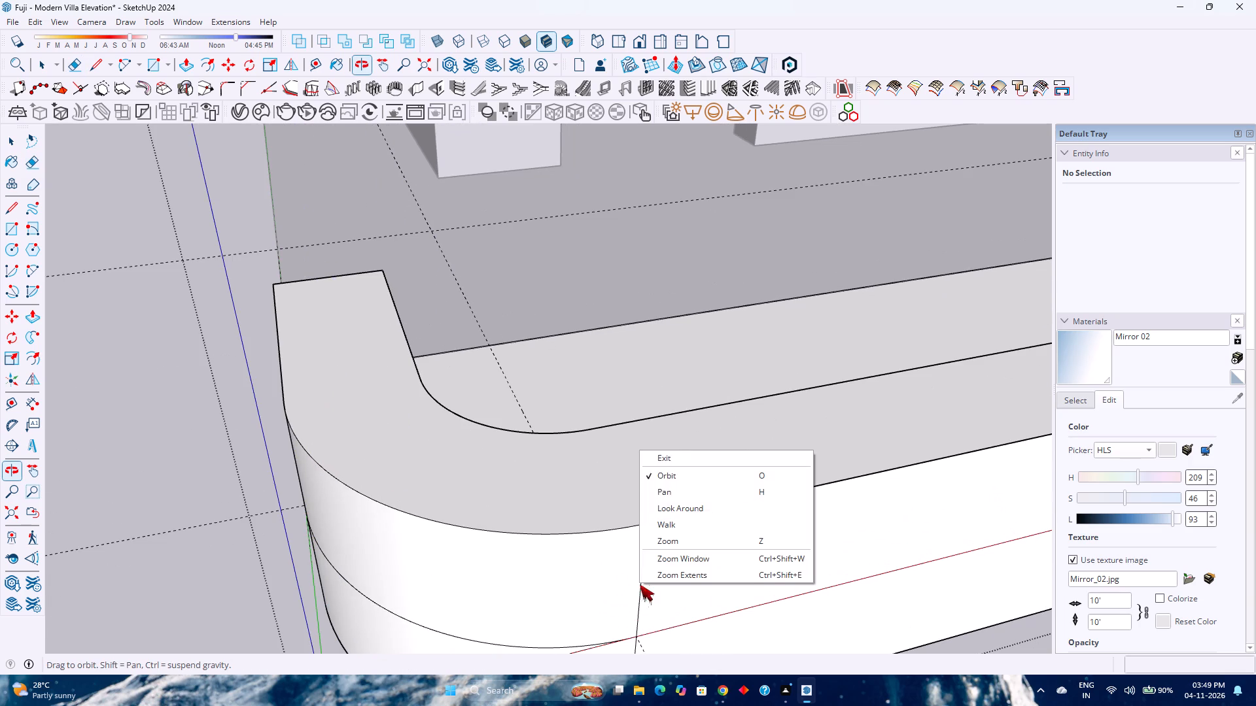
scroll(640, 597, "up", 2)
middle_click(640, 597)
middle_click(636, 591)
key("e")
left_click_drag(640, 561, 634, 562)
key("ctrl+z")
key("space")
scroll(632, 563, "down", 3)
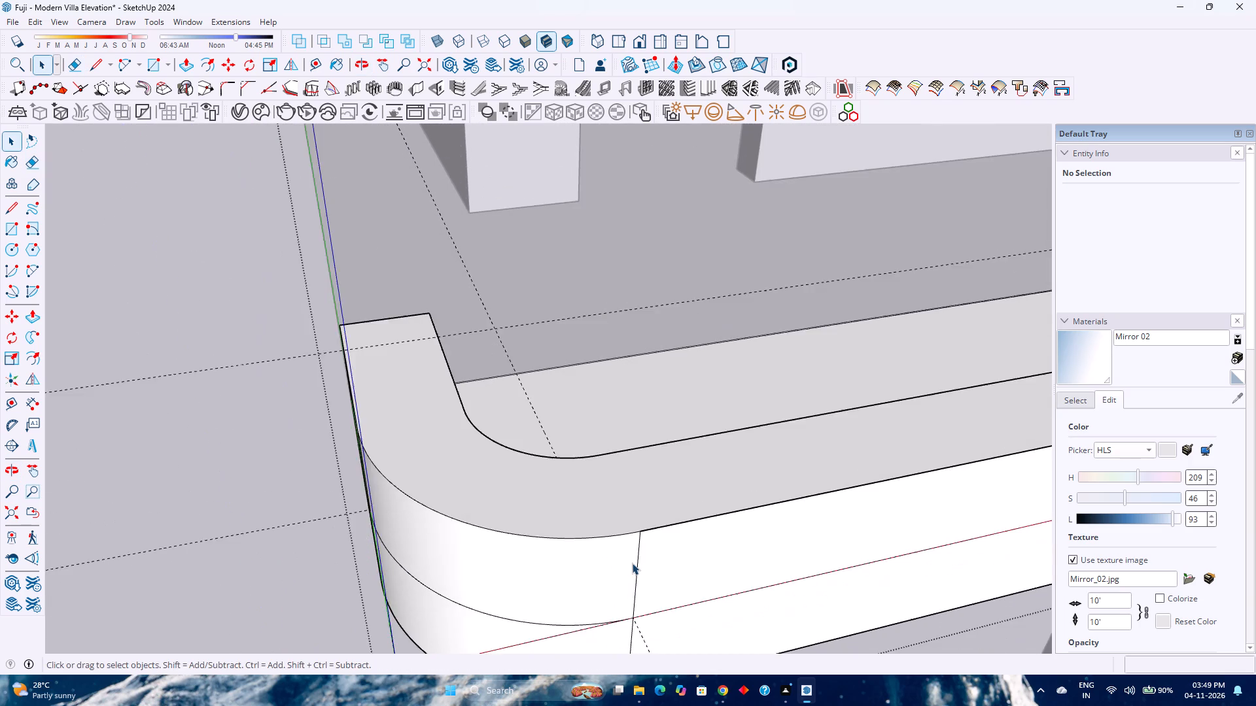
Delete all construction guides from the model.
scroll(632, 563, "down", 20)
middle_click_drag(675, 572, 500, 563)
middle_click(500, 563)
scroll(508, 550, "down", 3)
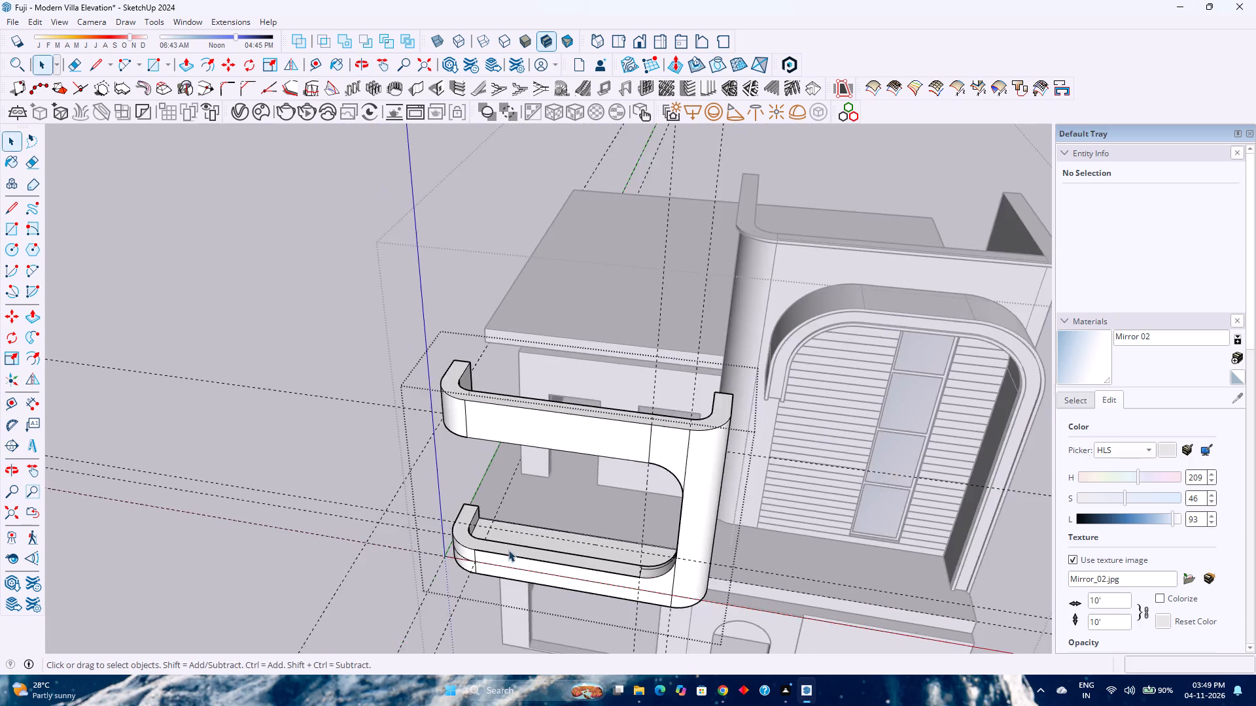
middle_click_drag(508, 550, 561, 519)
left_click(32, 22)
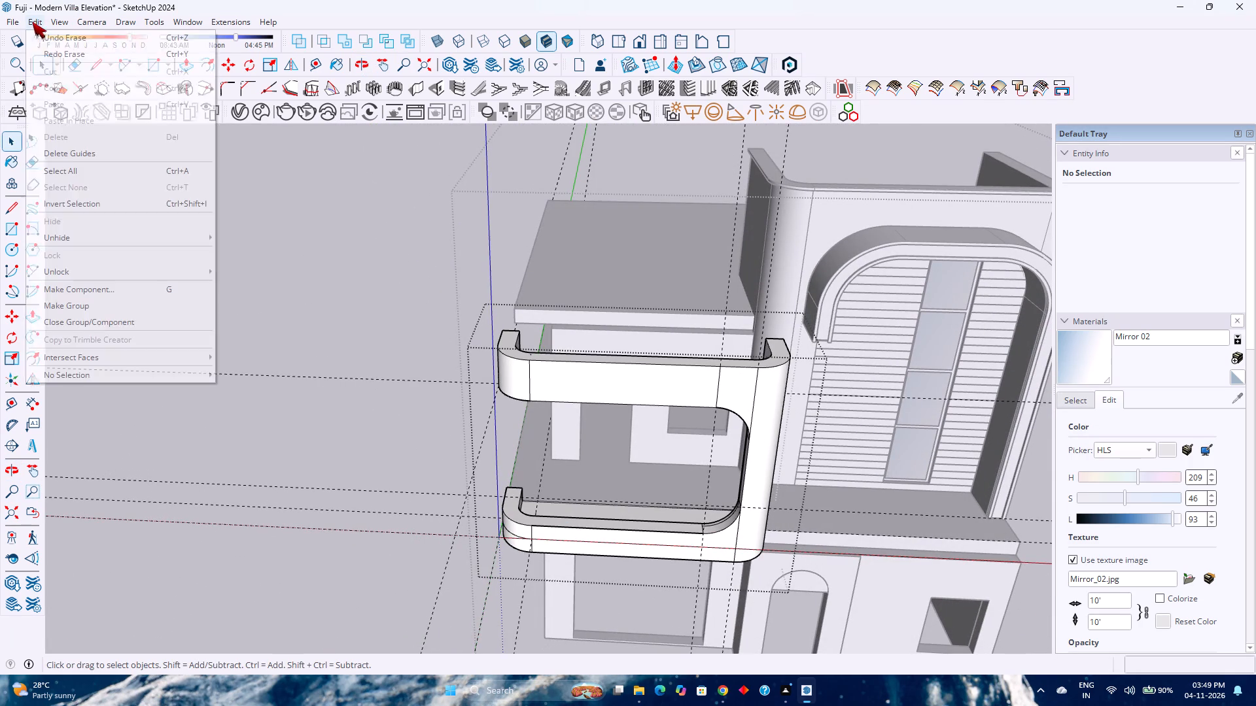
left_click(101, 152)
Close the front projection group and examine the whole villa from the side, front and rear.
middle_click_drag(286, 227, 809, 448)
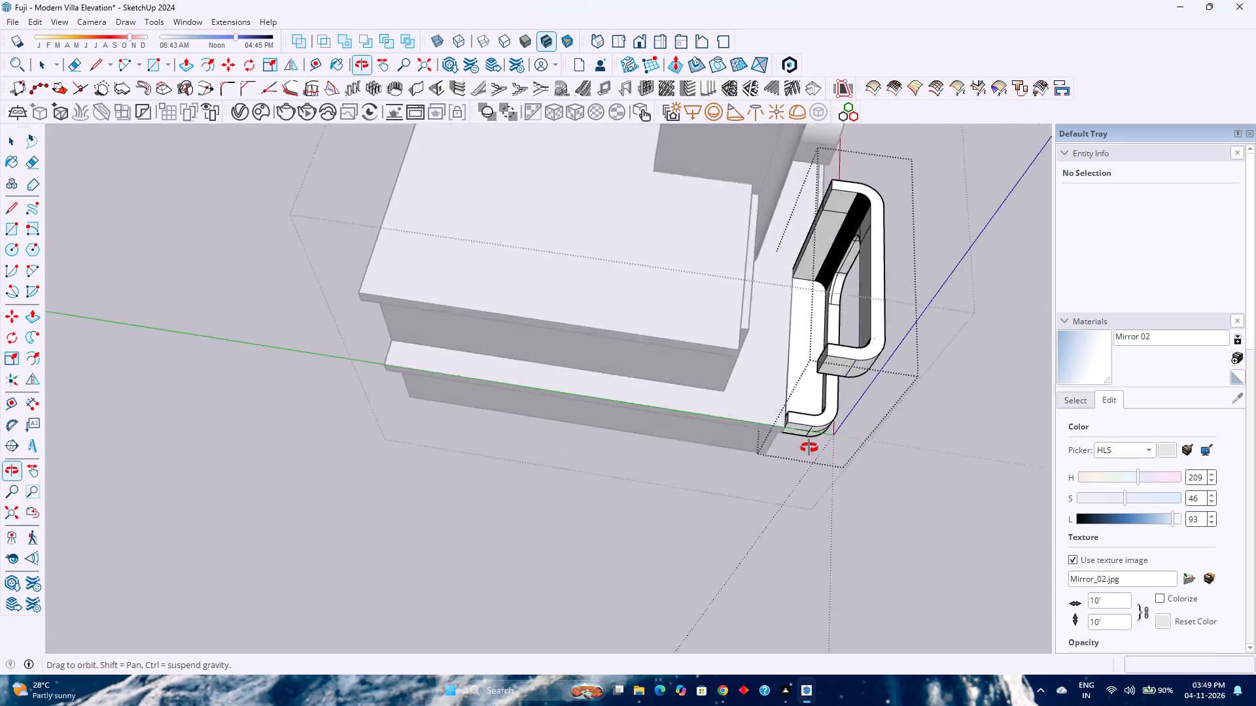
middle_click_drag(809, 448, 829, 449)
middle_click_drag(858, 448, 720, 376)
middle_click(720, 376)
left_click(389, 531)
middle_click_drag(664, 518, 413, 380)
middle_click(413, 380)
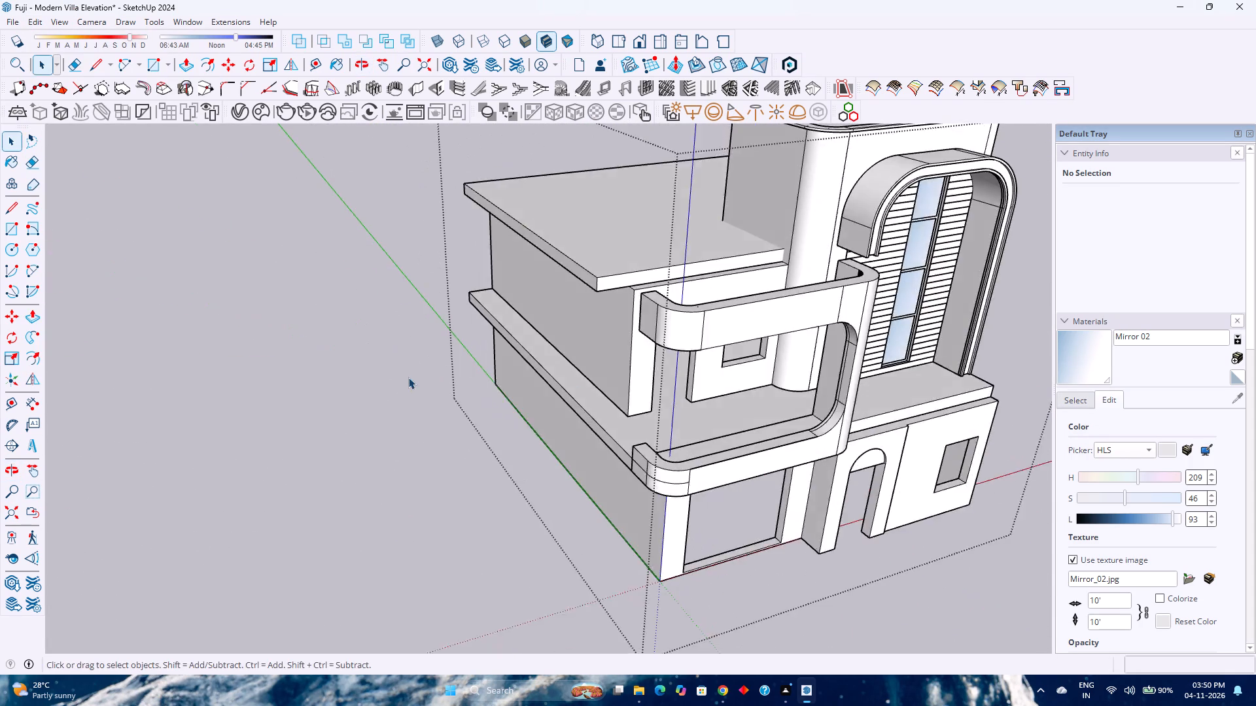
scroll(408, 377, "down", 2)
middle_click_drag(432, 384, 926, 484)
middle_click(926, 484)
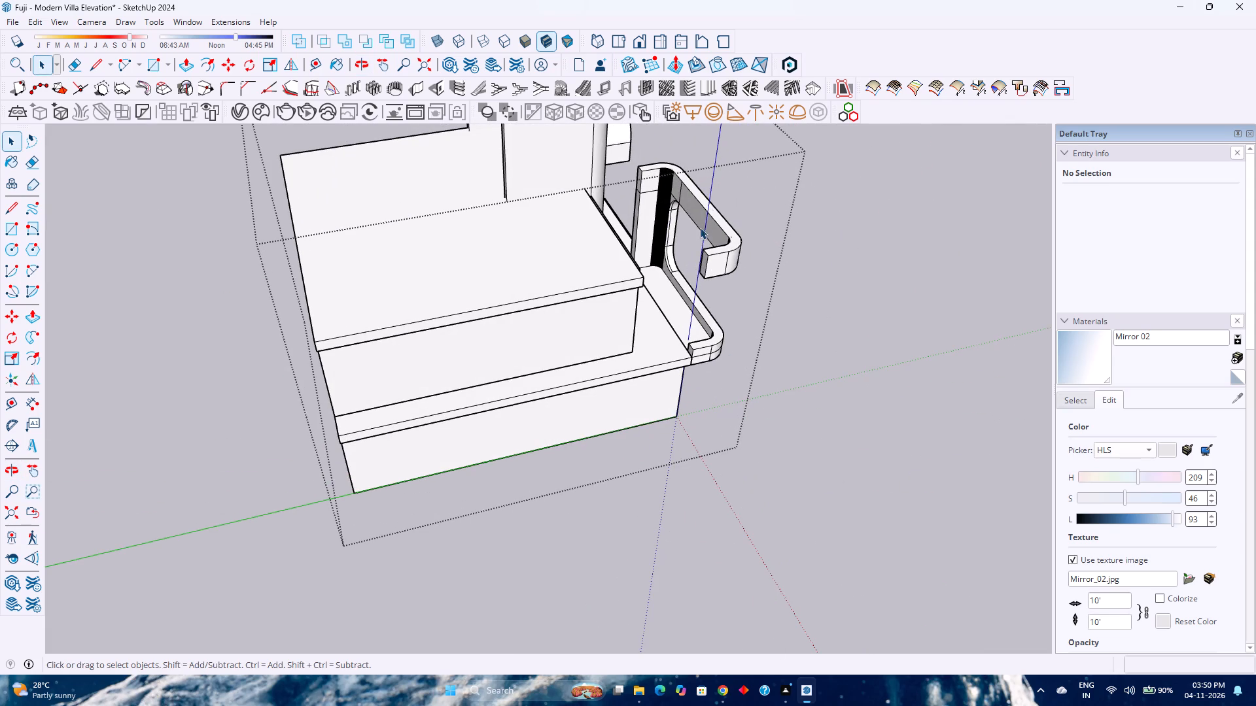
Reopen the front projection group and delete the leftover seams on the upper band's inner face, side return and end face.
scroll(685, 197, "up", 11)
middle_click_drag(680, 194, 676, 306, "shift")
double_click(671, 301)
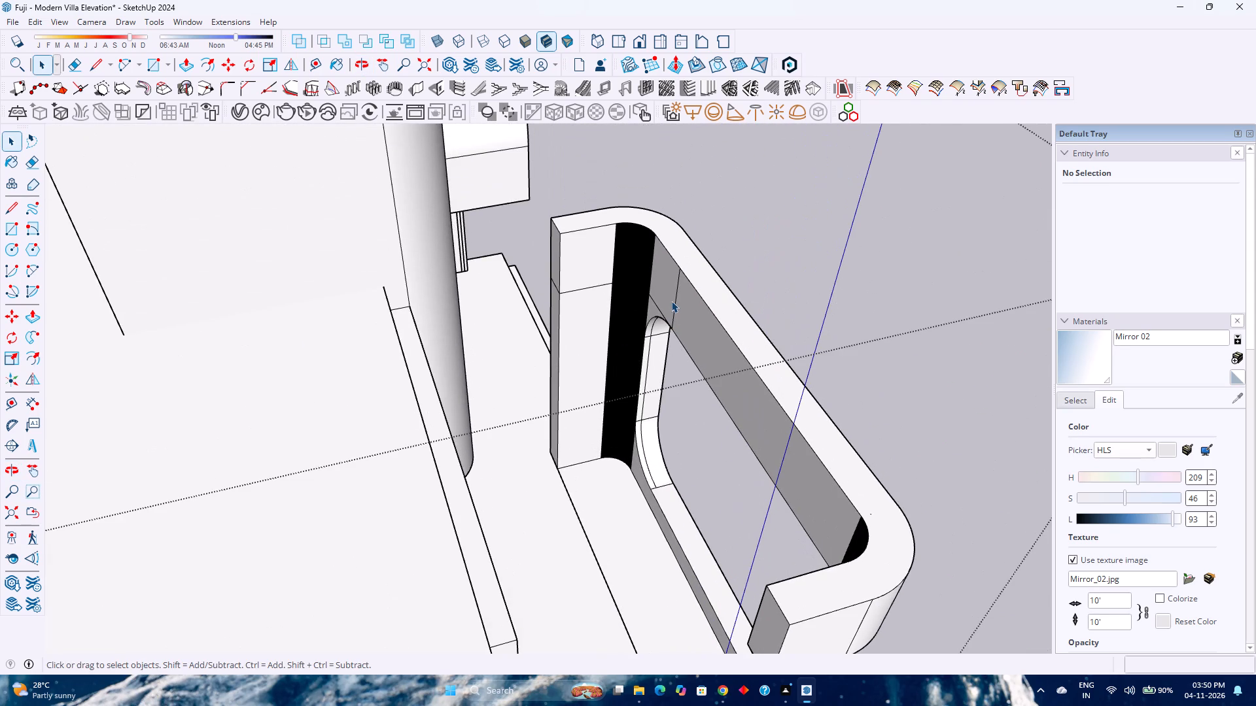
scroll(671, 301, "up", 4)
left_click(680, 294)
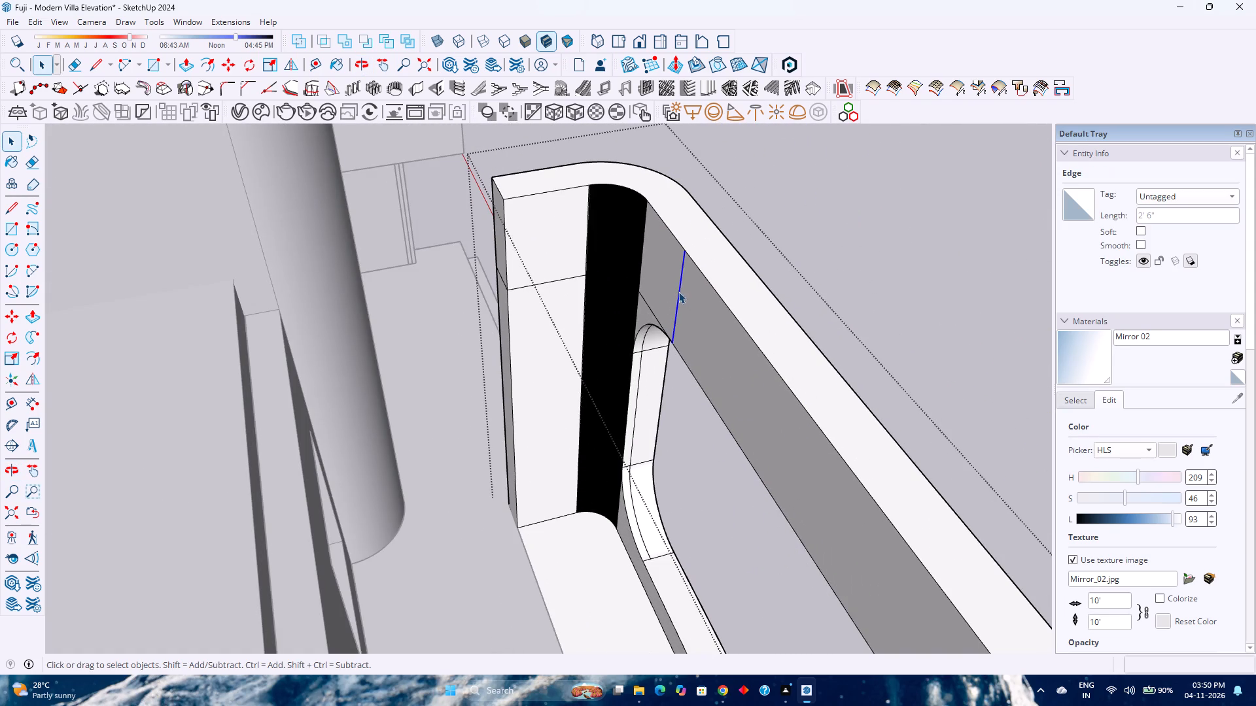
key("Delete")
left_click(649, 309)
key("Delete")
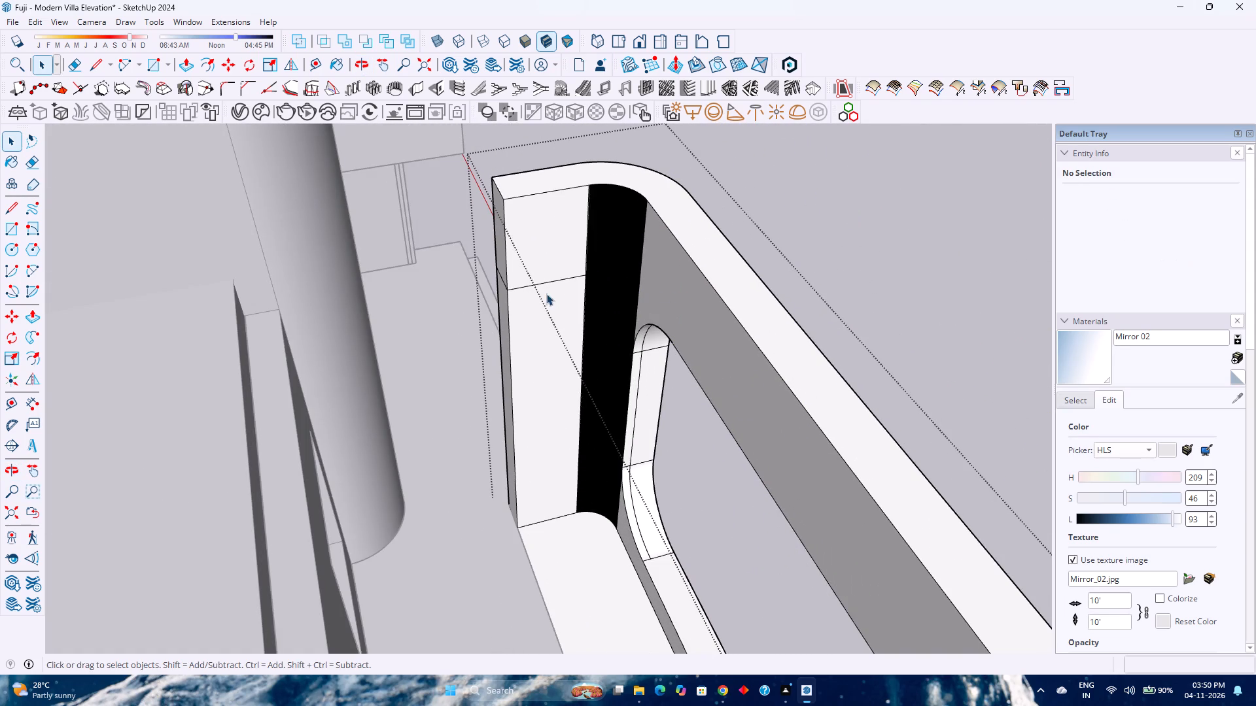
left_click(549, 282)
key("Delete")
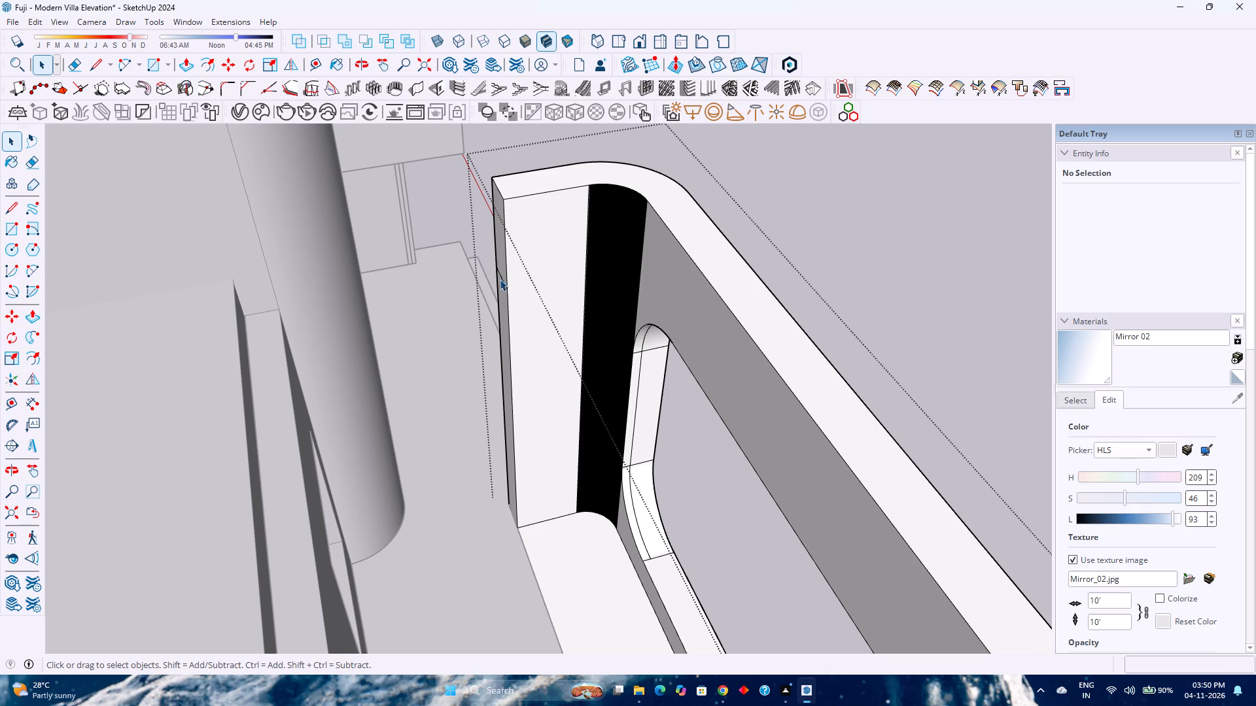
left_click(504, 280)
key("Delete")
scroll(531, 319, "down", 4)
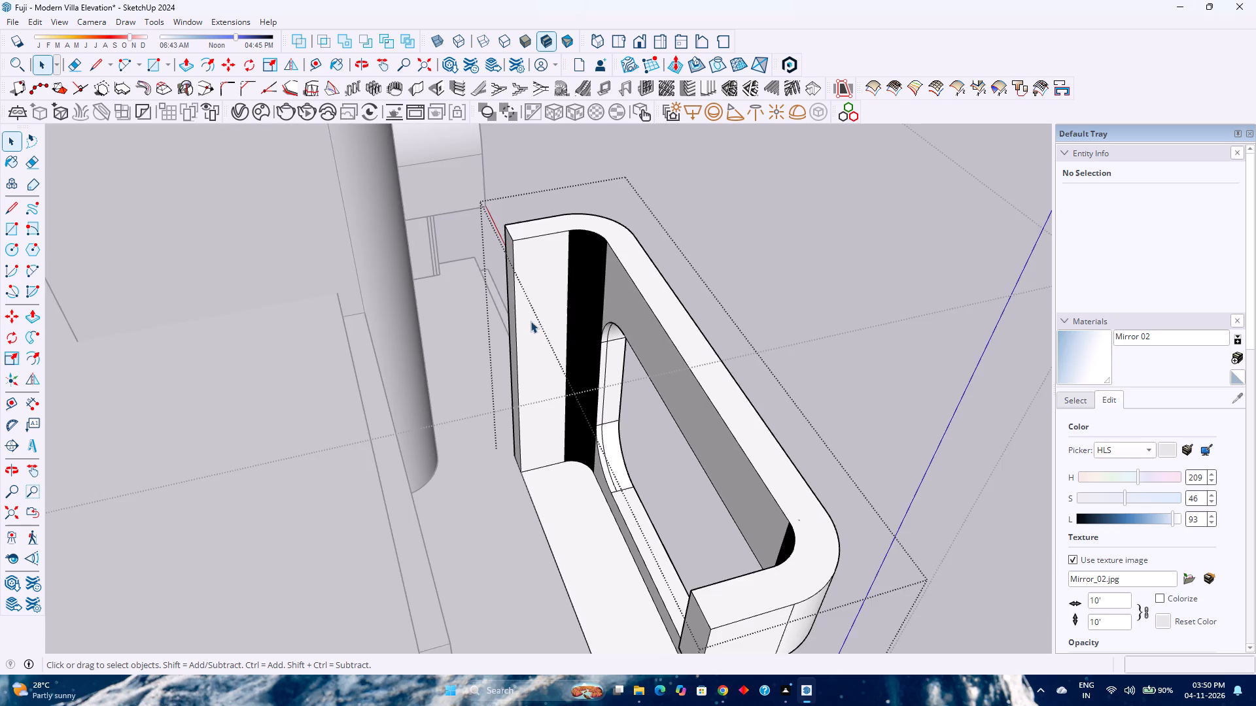
Push/Pull the rear end face of the frame's tall side wall 6' back toward the house.
scroll(607, 386, "down", 1)
middle_click_drag(604, 386, 451, 345)
scroll(449, 338, "down", 8)
middle_click_drag(416, 398, 485, 412)
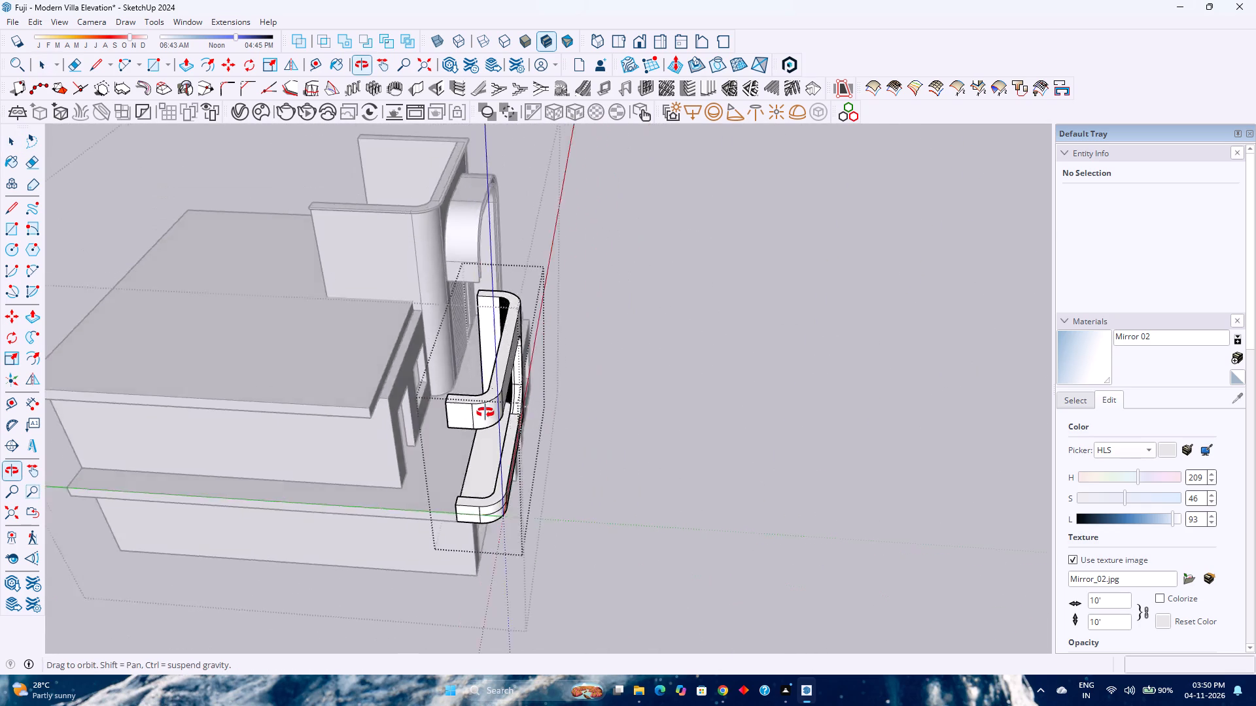
middle_click_drag(485, 412, 727, 405)
middle_click(727, 405)
middle_click(727, 405)
scroll(419, 367, "up", 4)
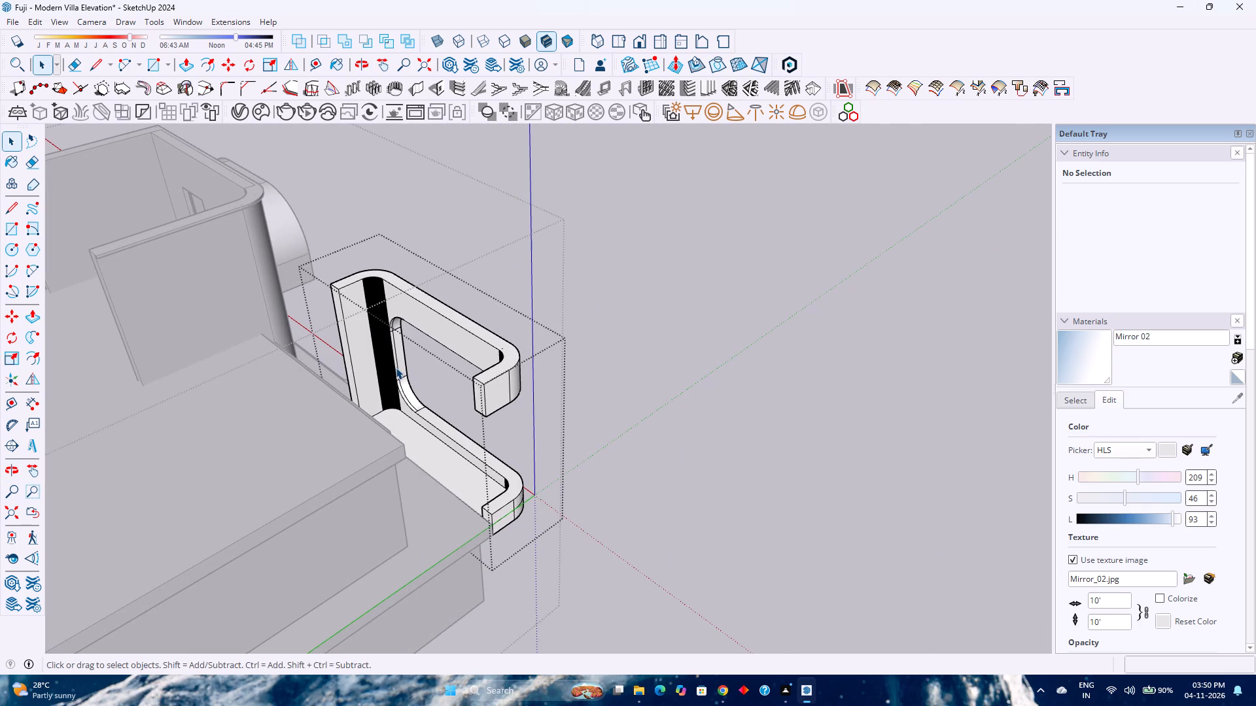
scroll(361, 348, "up", 1)
middle_click_drag(361, 348, 491, 404, "shift")
middle_click(491, 404, "shift")
scroll(472, 377, "up", 6)
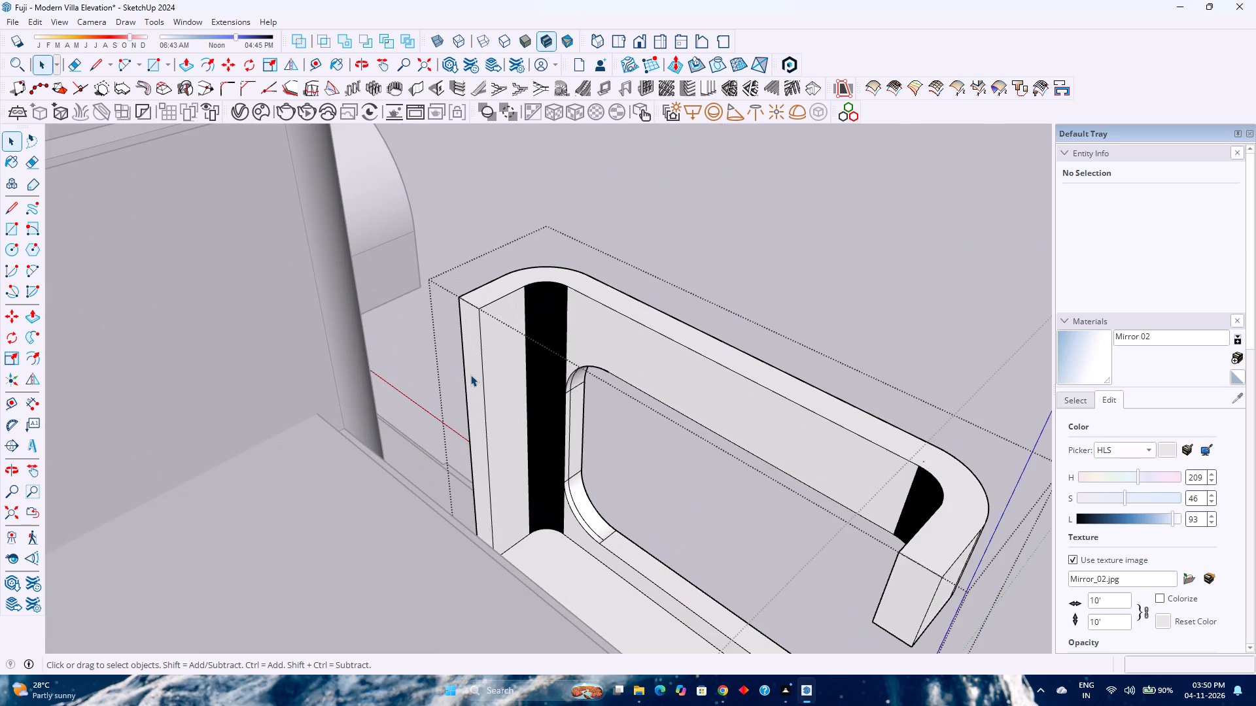
left_click(470, 375)
key("p")
left_click(469, 374)
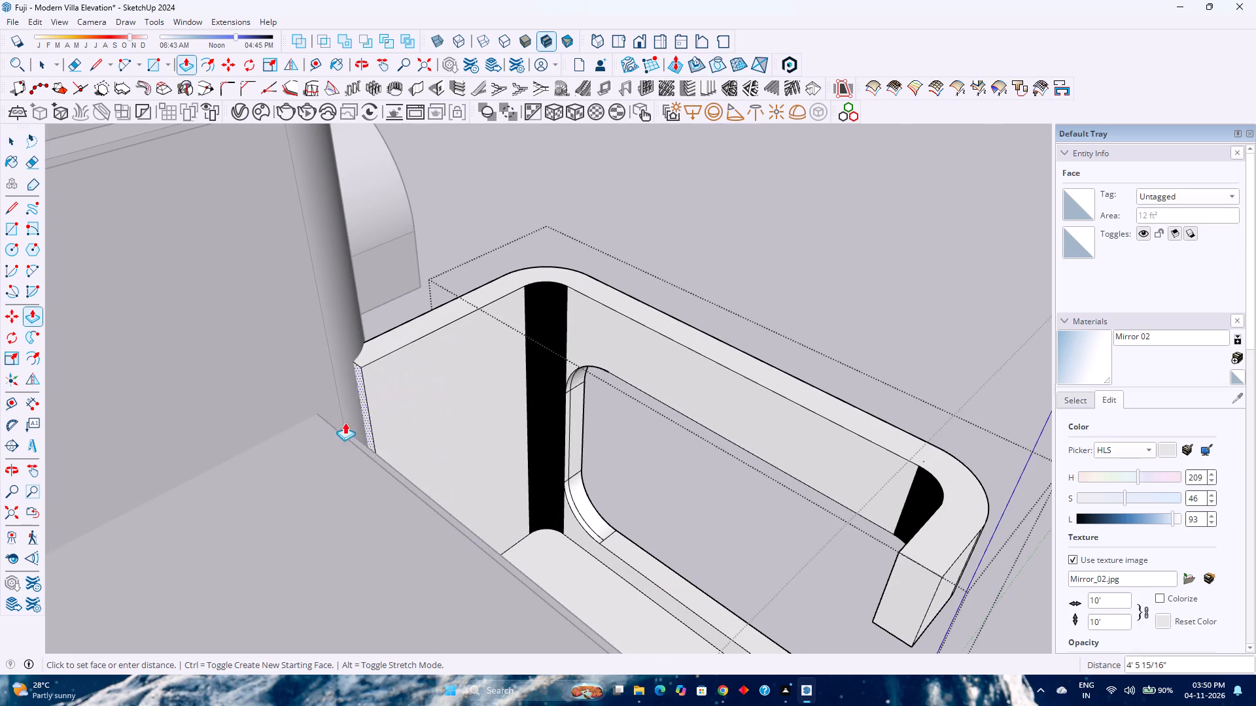
left_click(320, 422)
Push/Pull the side wall's rear end face again by 9" to line up with the upper floor's front wall.
middle_click_drag(358, 422, 348, 426)
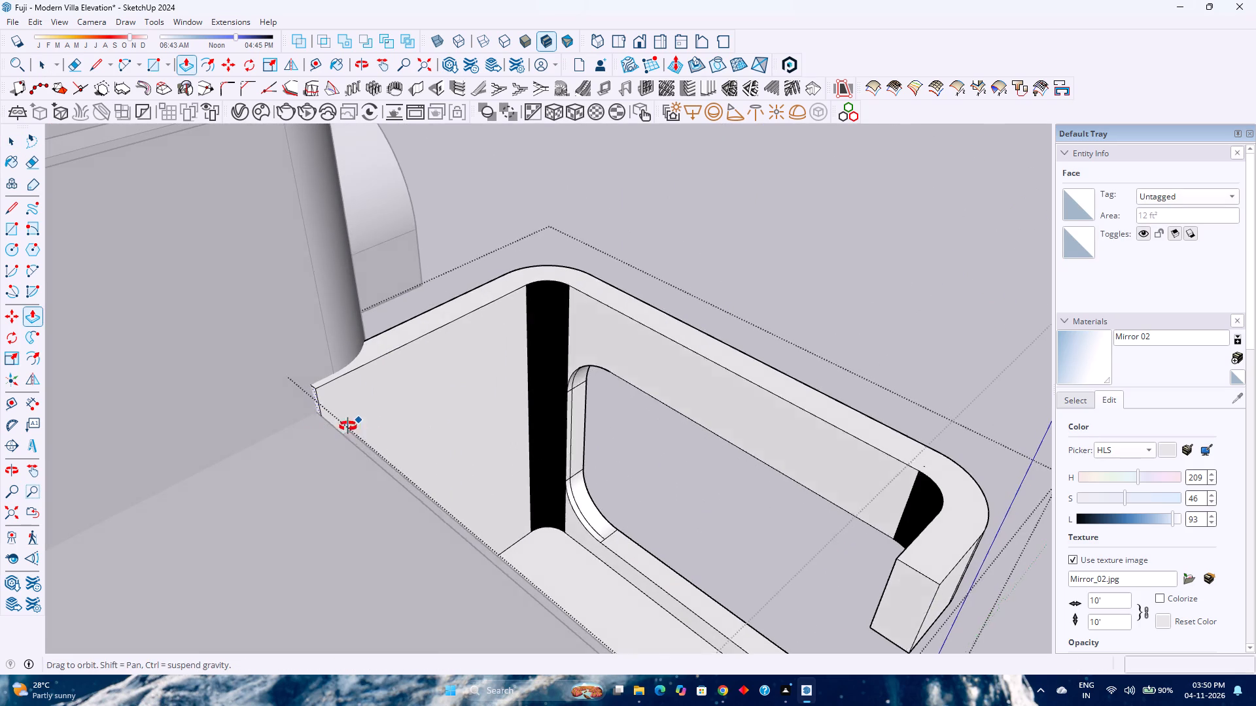
middle_click_drag(348, 426, 173, 523)
scroll(258, 378, "up", 5)
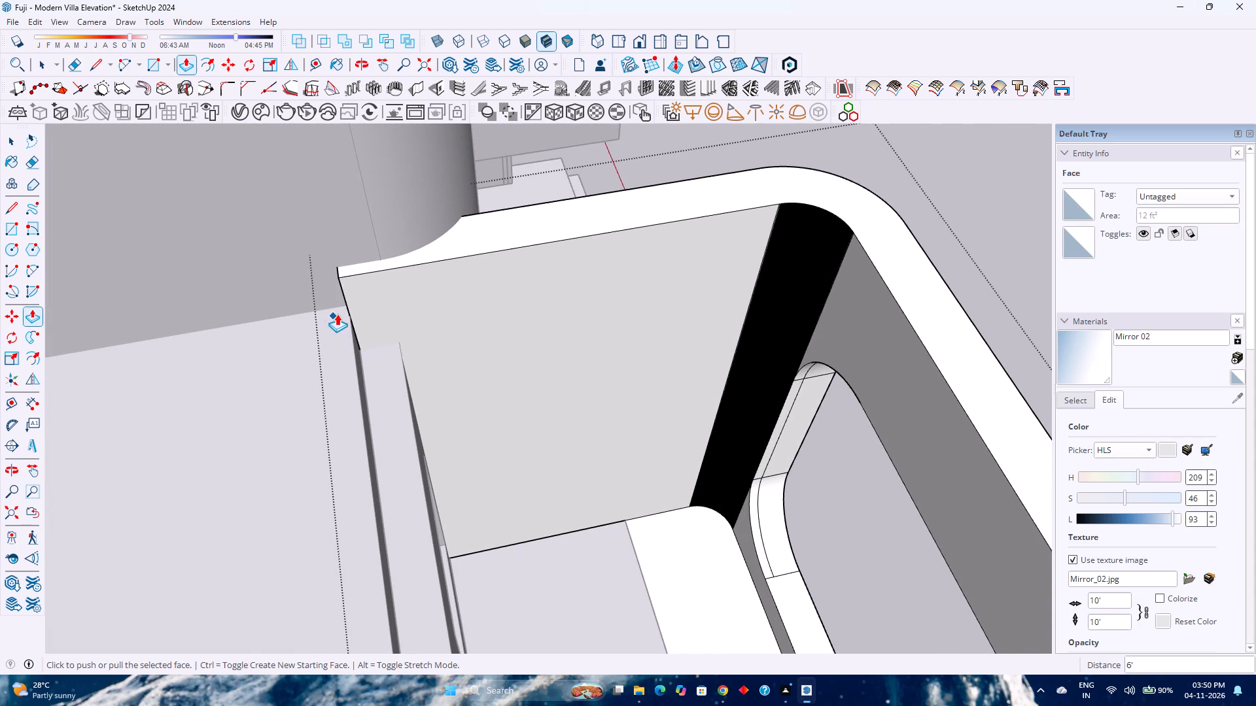
key("Escape")
middle_click_drag(347, 307, 440, 339)
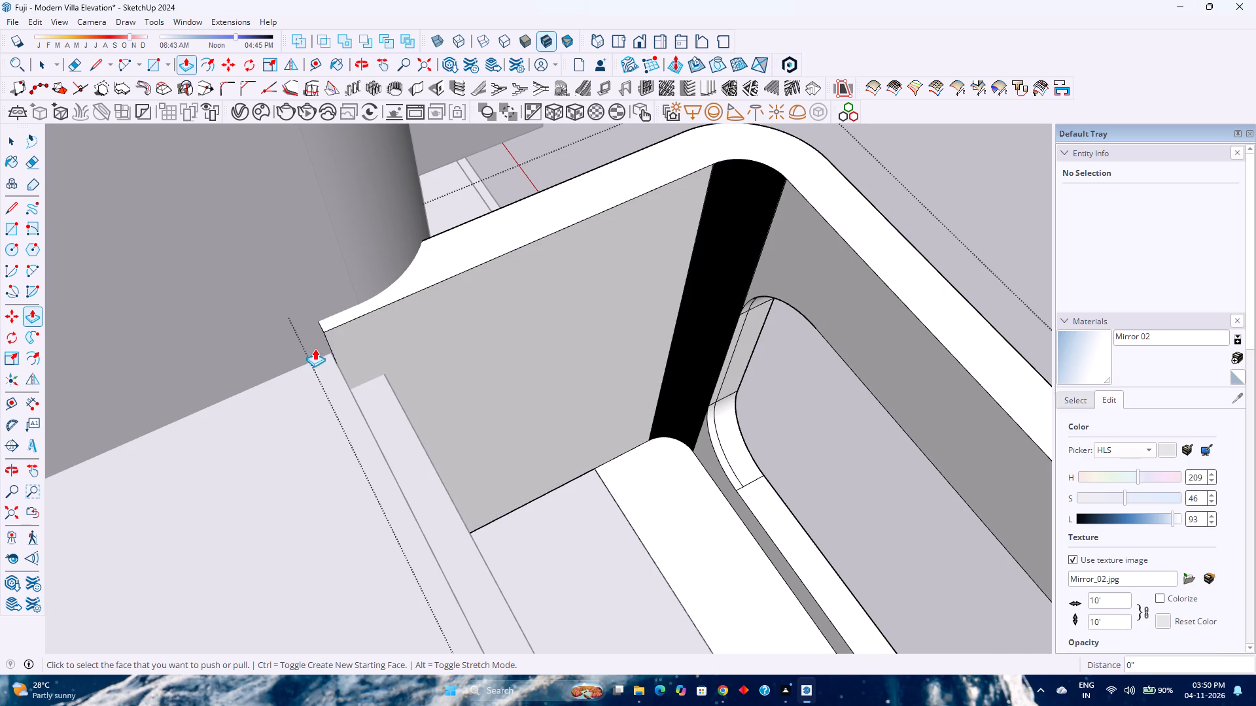
middle_click_drag(326, 343, 360, 401, "shift")
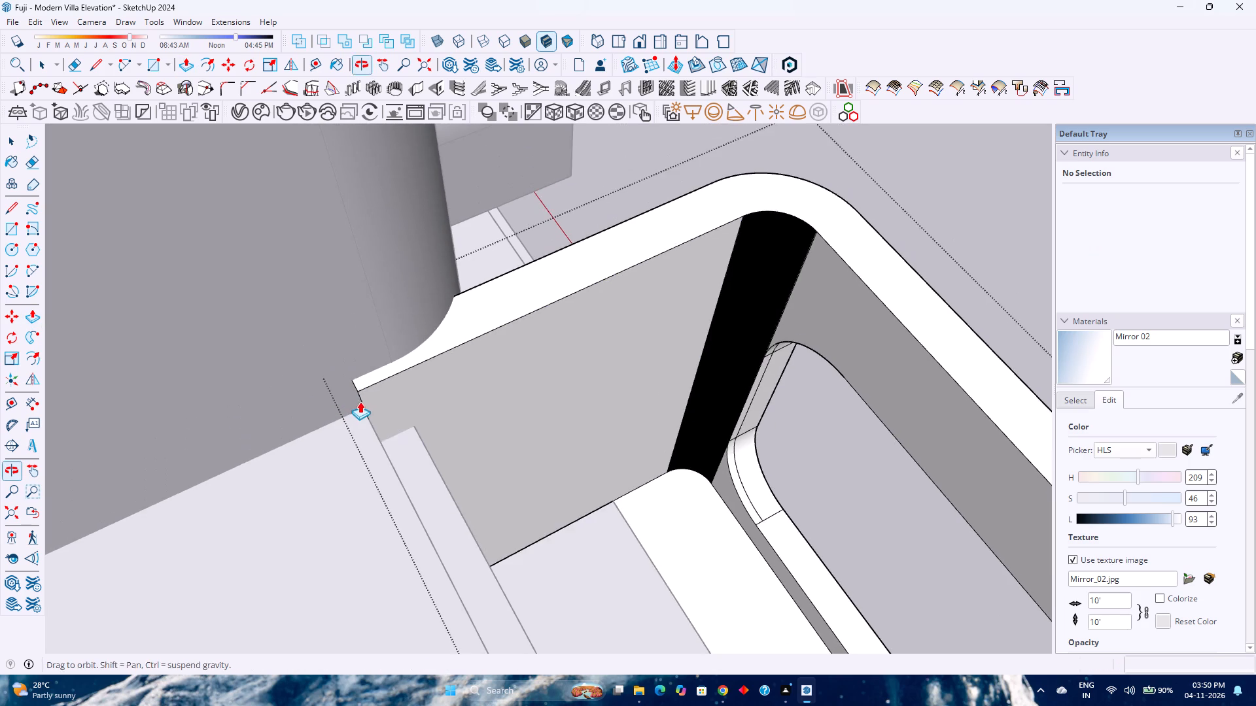
middle_click_drag(360, 401, 464, 399)
middle_click(464, 399)
scroll(369, 459, "up", 4)
left_click(372, 454)
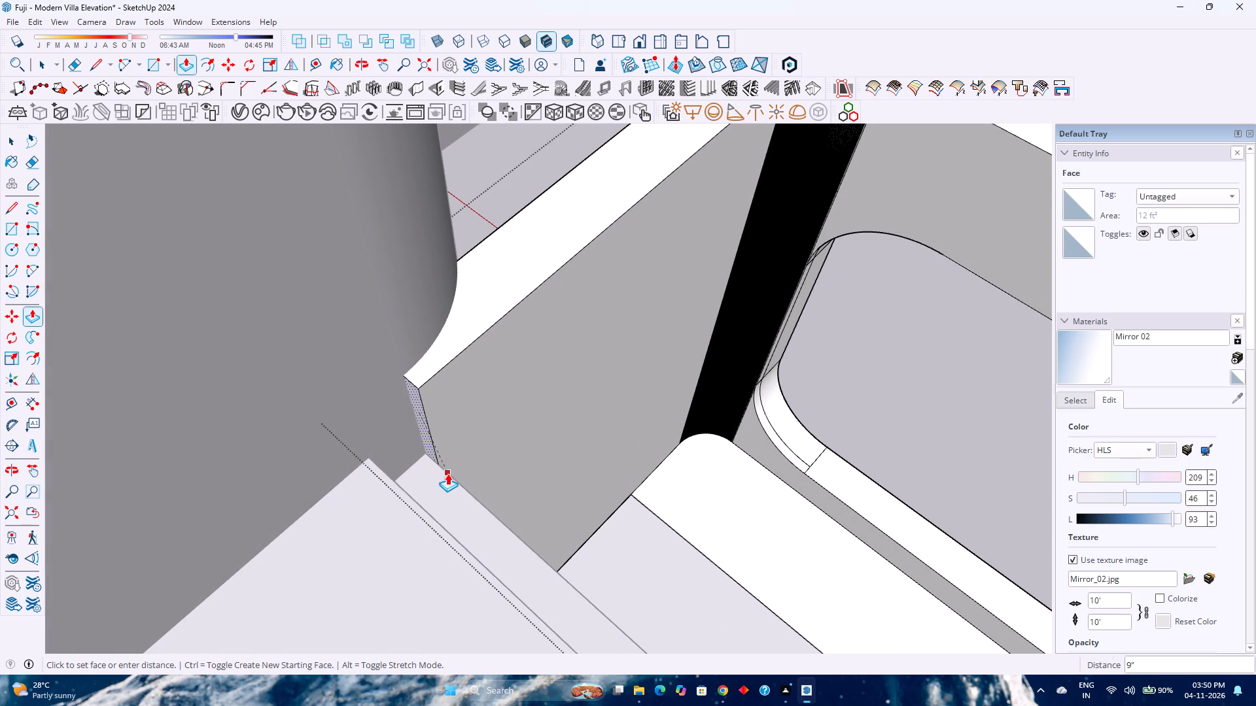
left_click(446, 477)
Examine the extended side wall from above and the front, and close the front projection group.
scroll(479, 454, "down", 4)
middle_click_drag(554, 454, 466, 435, "shift")
middle_click(466, 435, "shift")
scroll(542, 418, "down", 4)
middle_click_drag(590, 432, 417, 421)
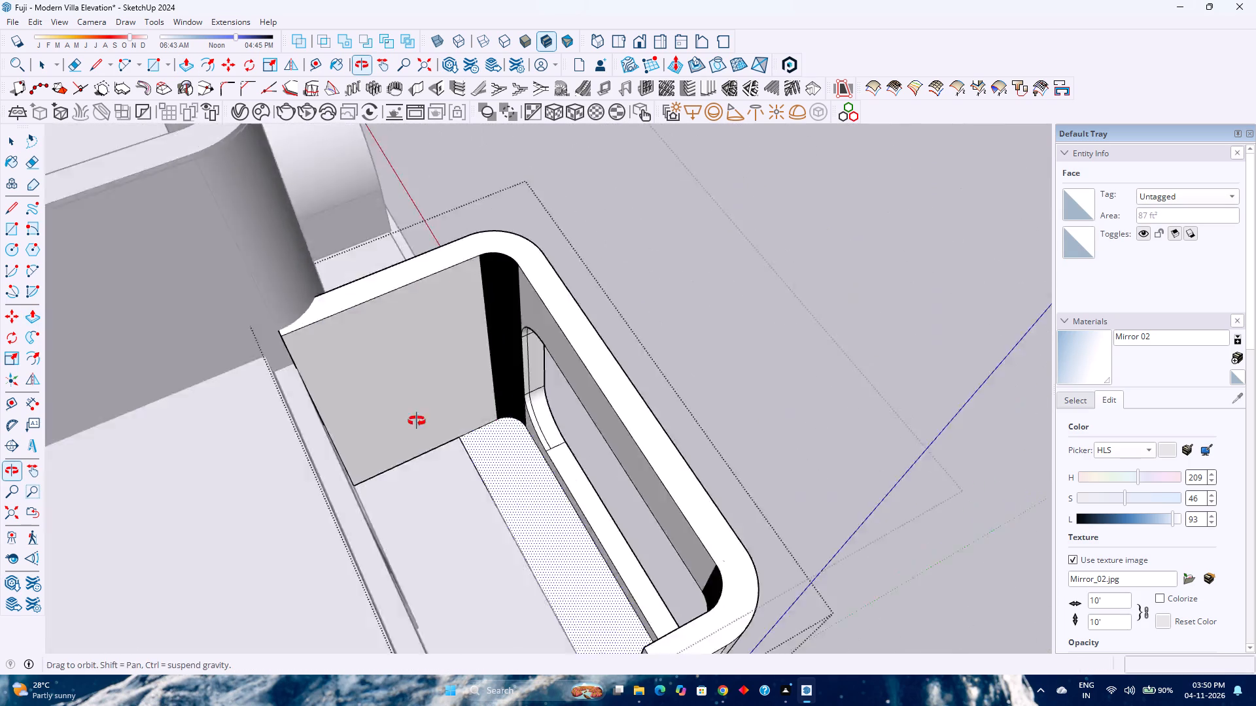
middle_click_drag(417, 421, 367, 411)
scroll(370, 400, "down", 4)
middle_click_drag(371, 407, 512, 338, "shift")
middle_click_drag(546, 351, 141, 482)
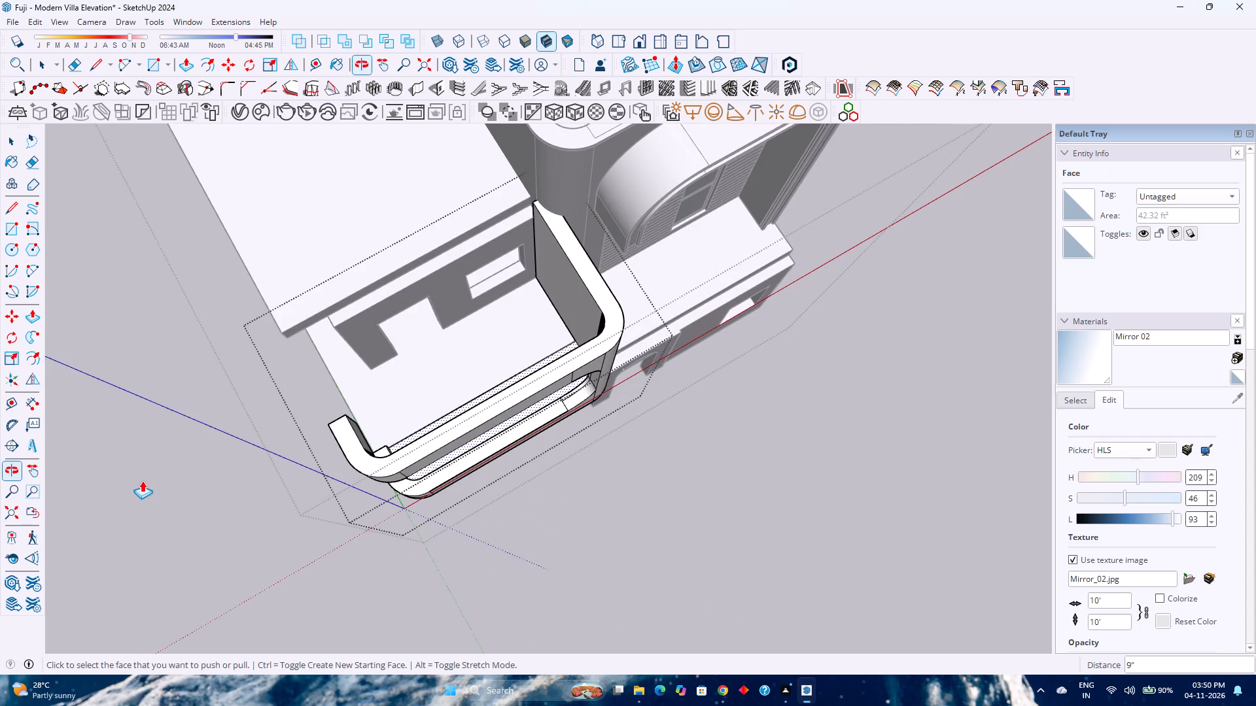
middle_click_drag(199, 460, 383, 504, "shift")
middle_click_drag(383, 504, 389, 506, "shift")
middle_click_drag(578, 489, 365, 460)
middle_click_drag(481, 467, 335, 439, "shift")
middle_click(335, 439, "shift")
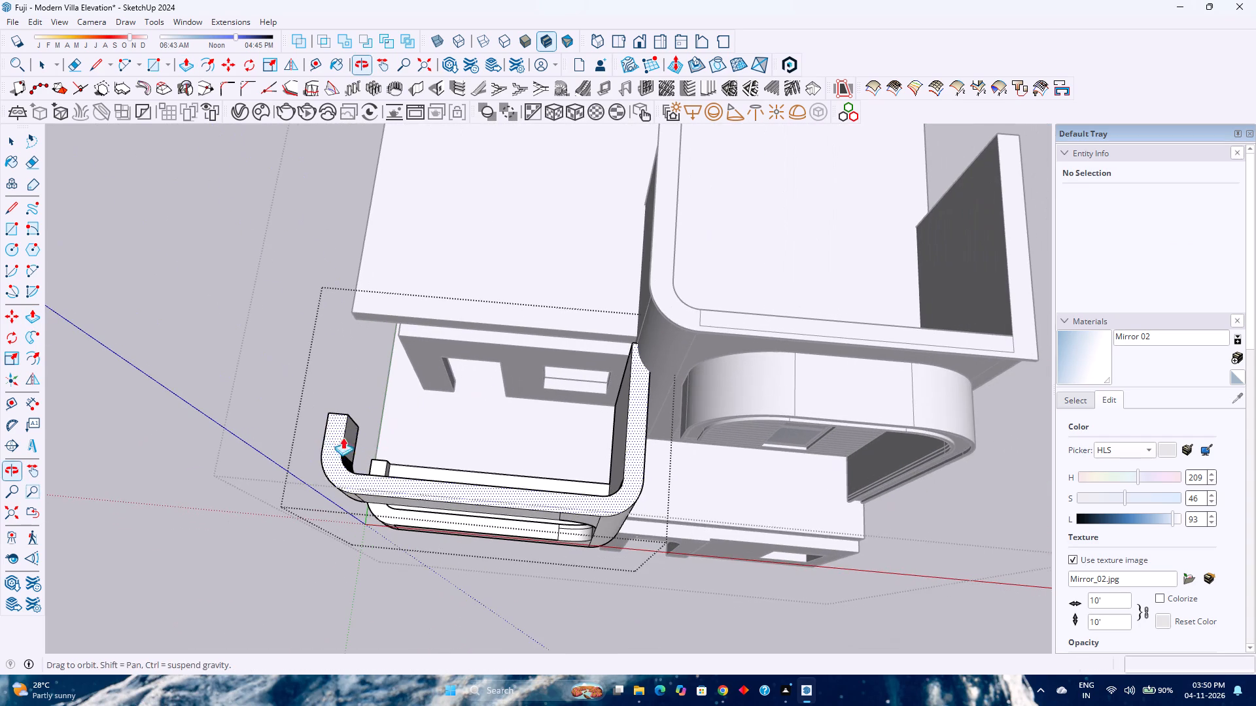
key("space")
key("Escape")
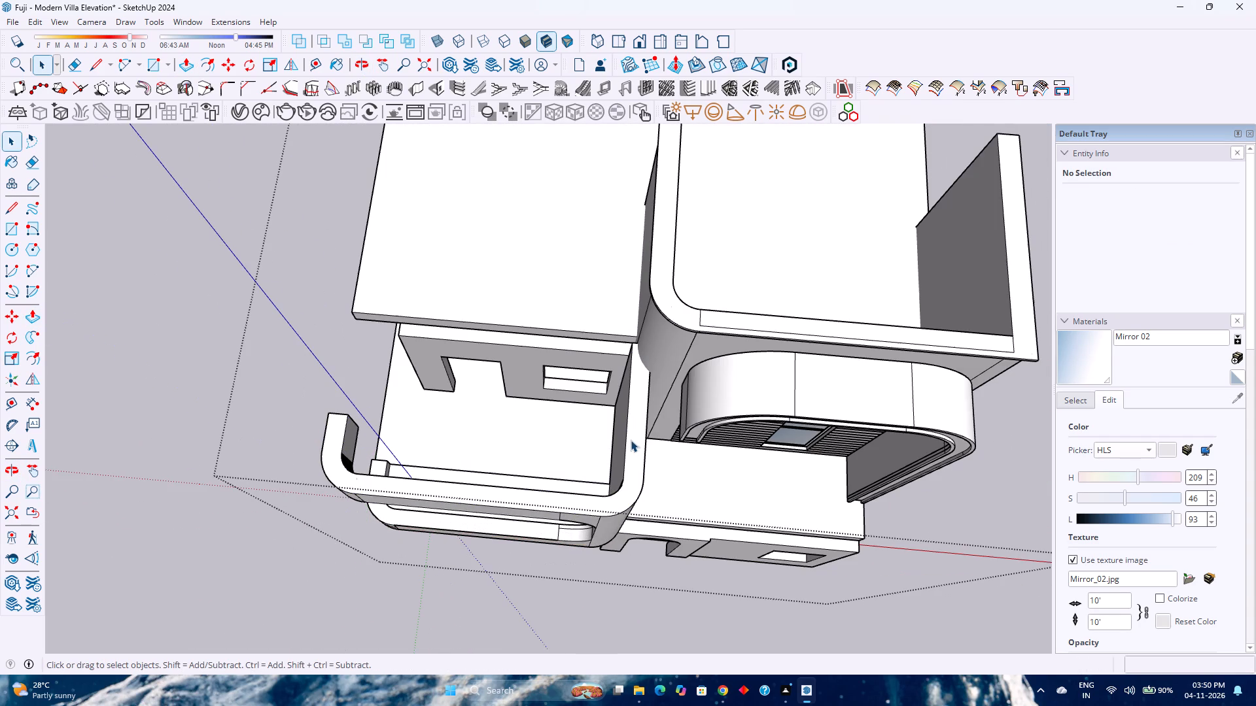
Move the front projection group about 9 3/16" along the red axis to meet the corner between the roof slab and the tower.
left_click(632, 440)
key("m")
scroll(638, 352, "up", 6)
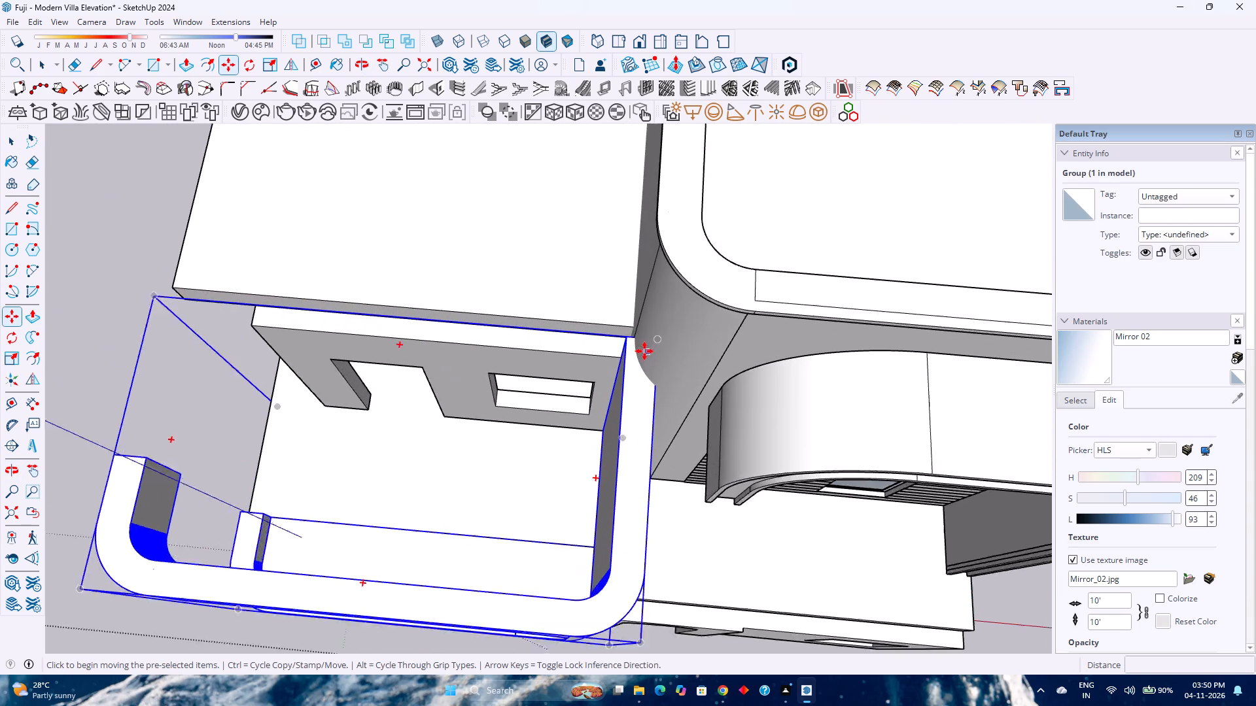
scroll(644, 351, "up", 1)
left_click(660, 339)
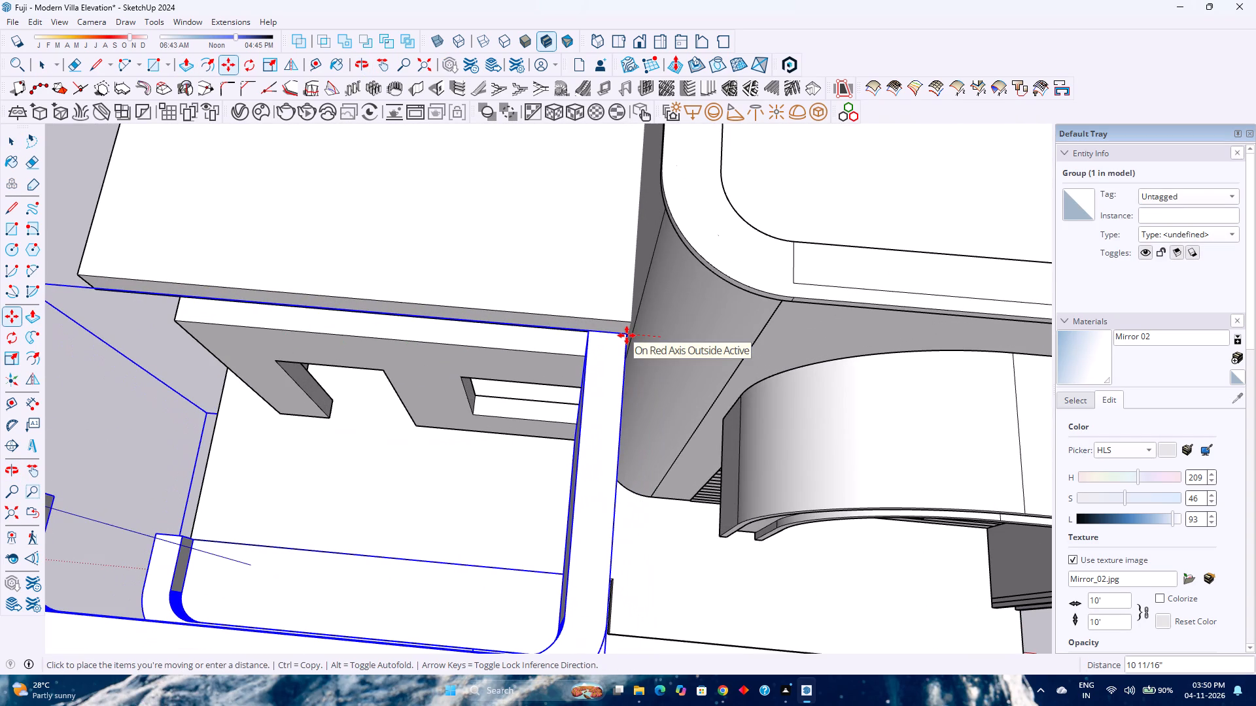
key("Right")
scroll(633, 337, "up", 5)
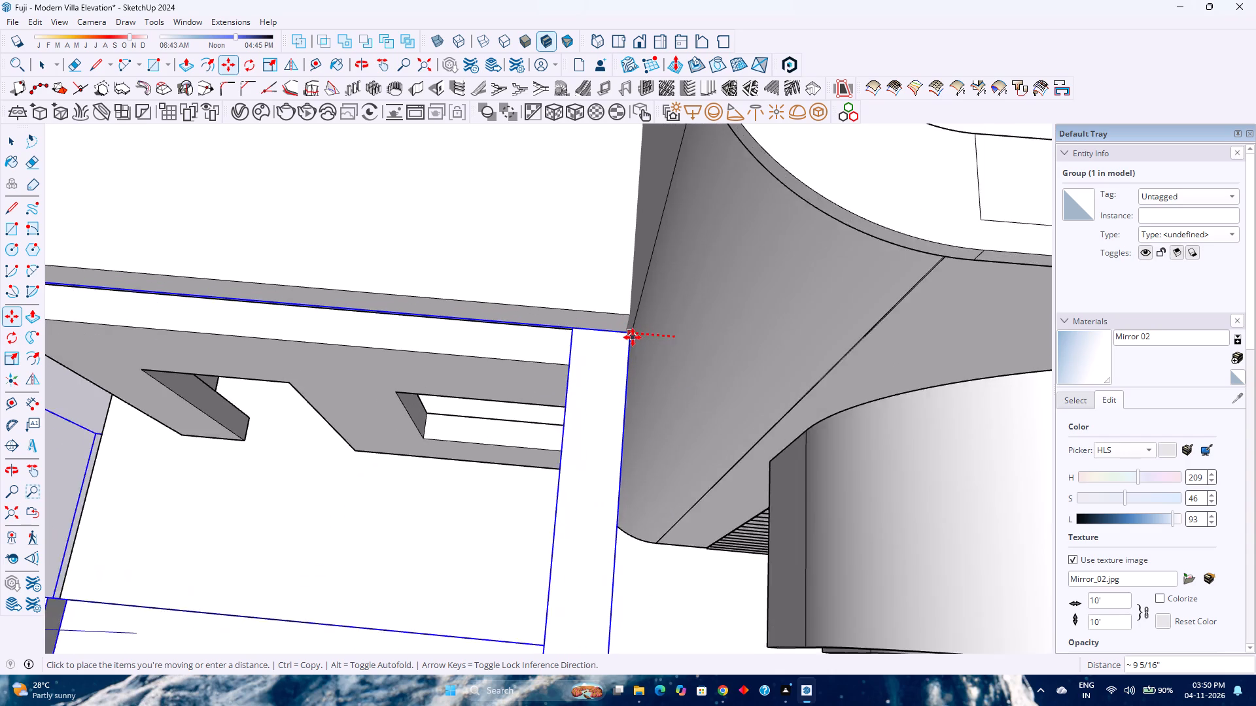
scroll(633, 337, "up", 15)
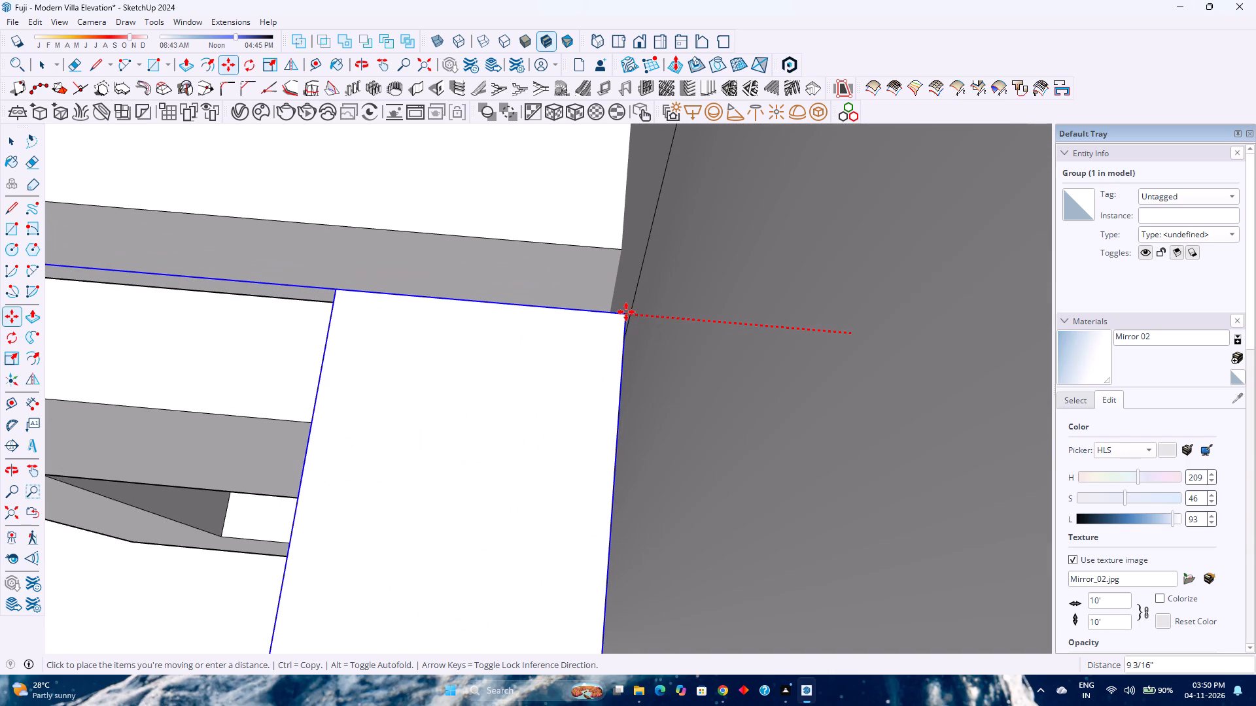
left_click(633, 312)
Examine the moved projection from the front and side, deselect it, and inspect where its lower return meets the floor slab corner.
scroll(589, 386, "down", 10)
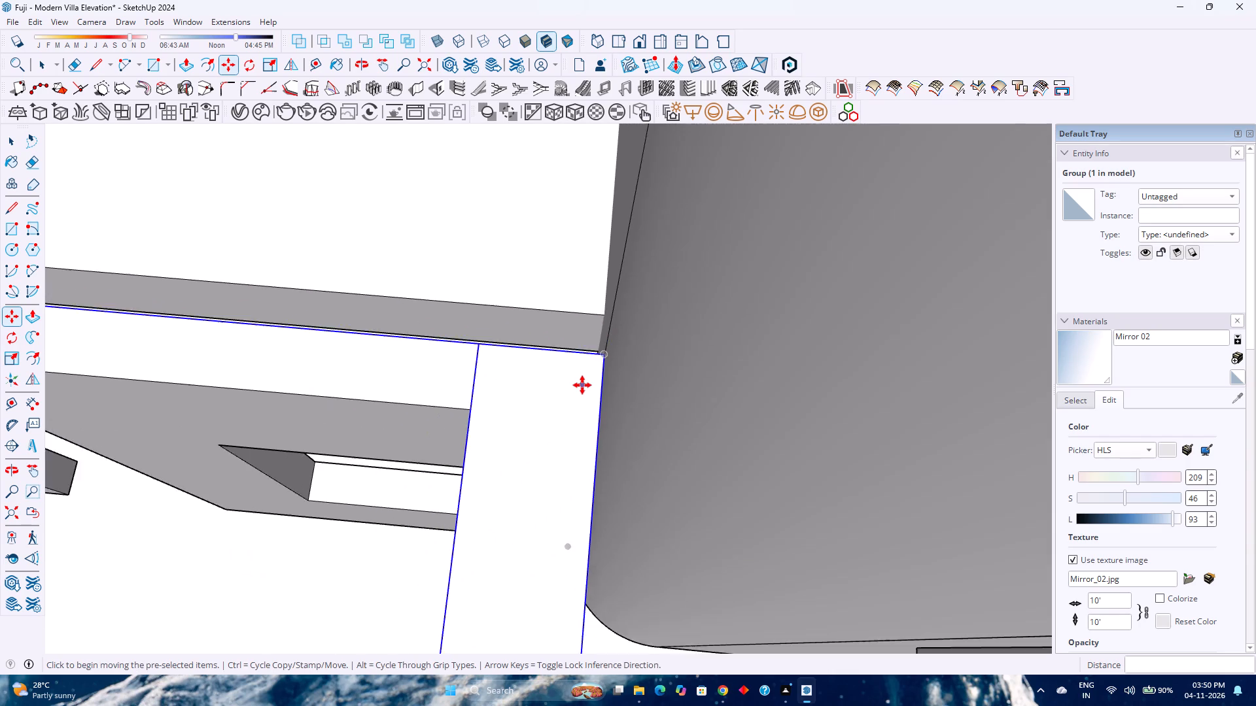
scroll(582, 385, "down", 9)
middle_click_drag(561, 467, 539, 367)
middle_click(543, 358)
scroll(567, 332, "down", 14)
middle_click_drag(508, 467, 508, 458)
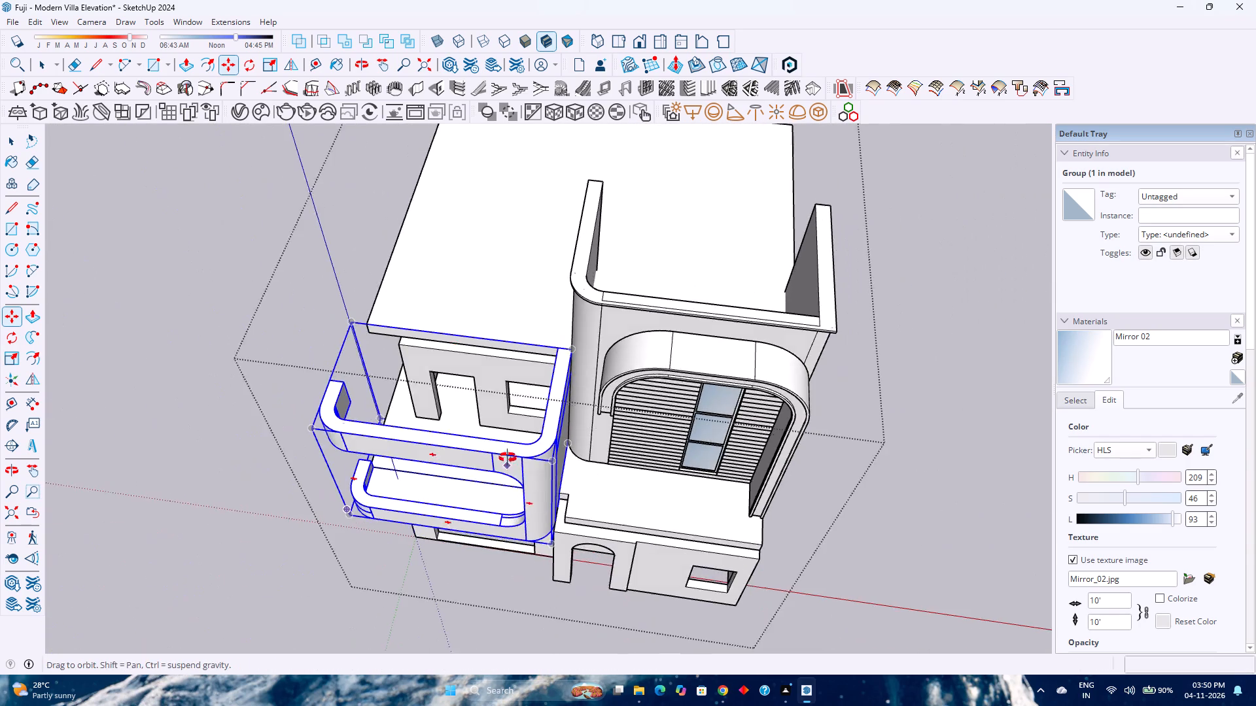
middle_click_drag(508, 458, 529, 371)
scroll(457, 602, "up", 3)
middle_click_drag(472, 548, 835, 399)
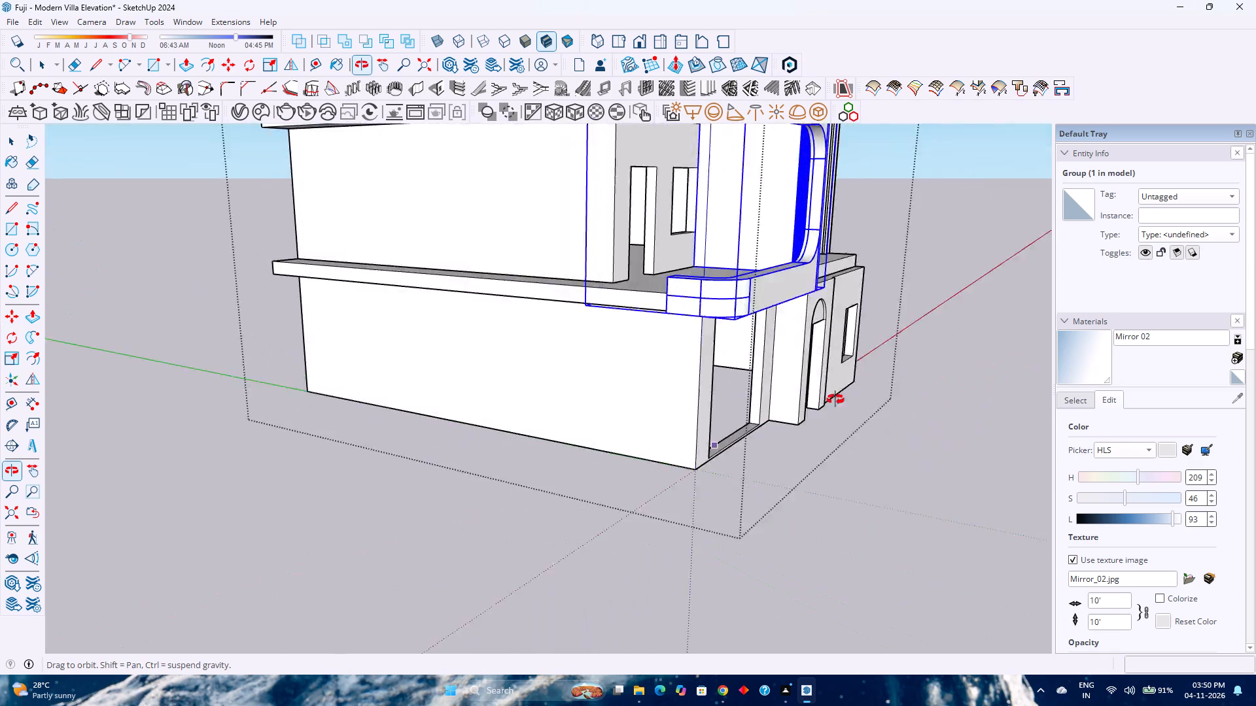
middle_click_drag(835, 399, 933, 567)
middle_click(933, 567)
middle_click_drag(704, 469, 969, 539)
scroll(863, 343, "up", 8)
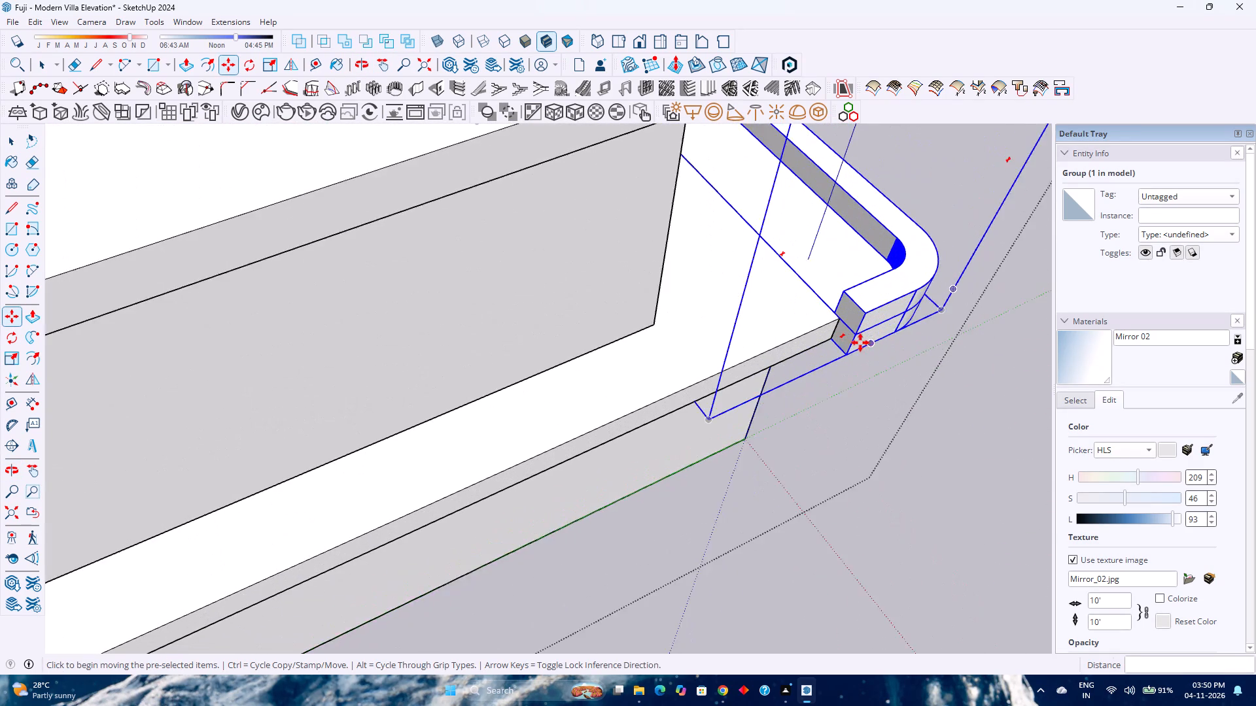
scroll(860, 343, "up", 4)
key("space")
scroll(811, 342, "up", 4)
key("Escape")
scroll(862, 408, "down", 2)
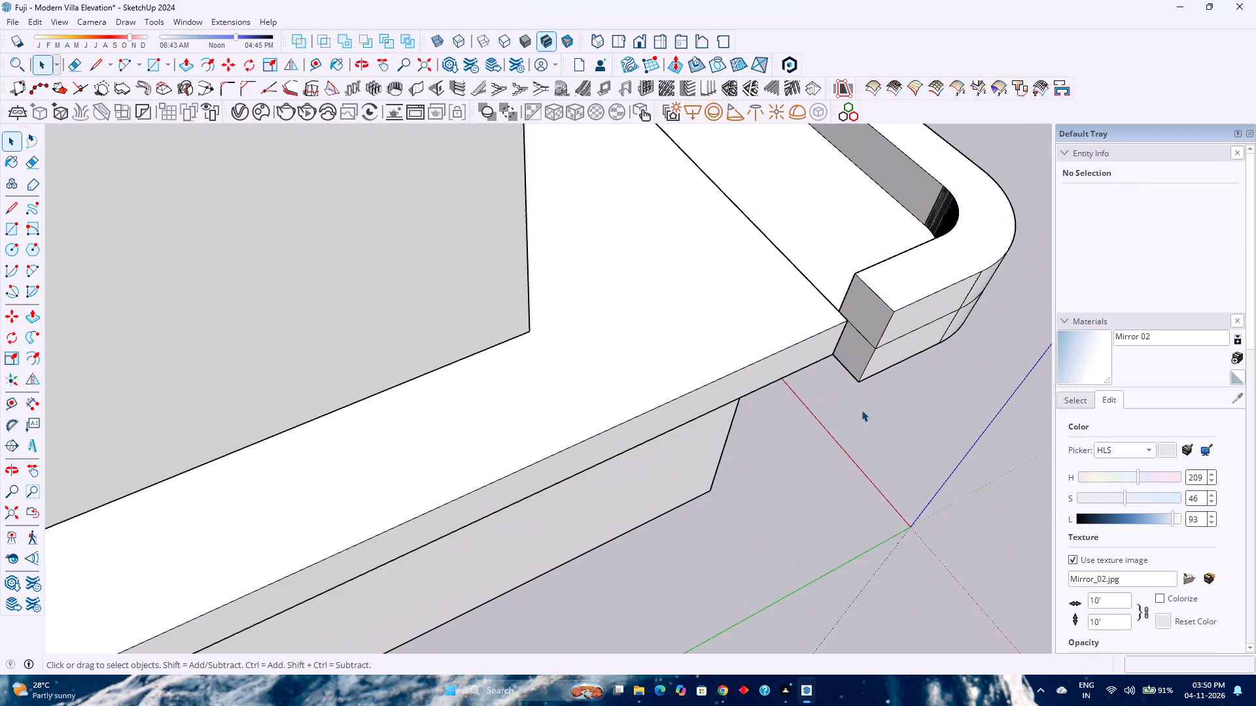
scroll(862, 410, "down", 1)
middle_click_drag(870, 432, 791, 358)
middle_click(790, 352)
scroll(790, 320, "down", 2)
middle_click_drag(790, 323, 811, 461, "shift")
middle_click_drag(801, 462, 584, 420)
middle_click(584, 420)
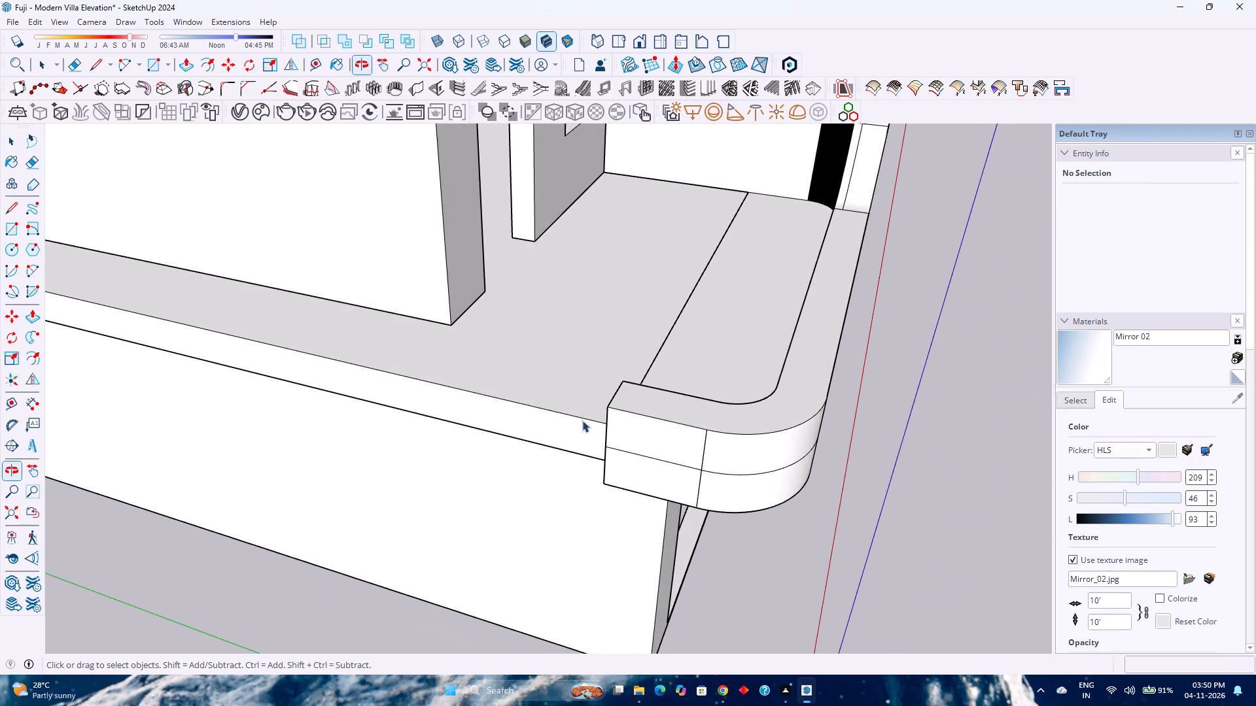
Reopen the front projection group and delete the horizontal seam on the lower return's straight outer face.
left_click(659, 460)
left_click(659, 460)
left_click(659, 460)
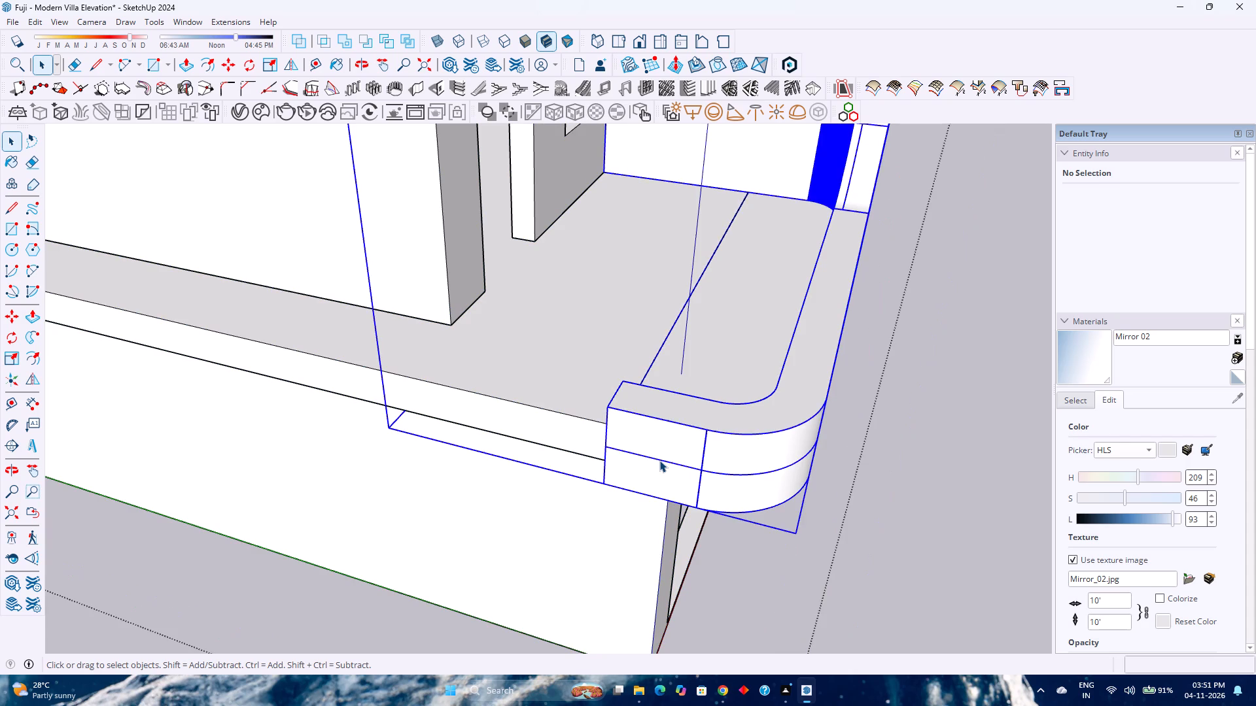
double_click(659, 459)
left_click(659, 462)
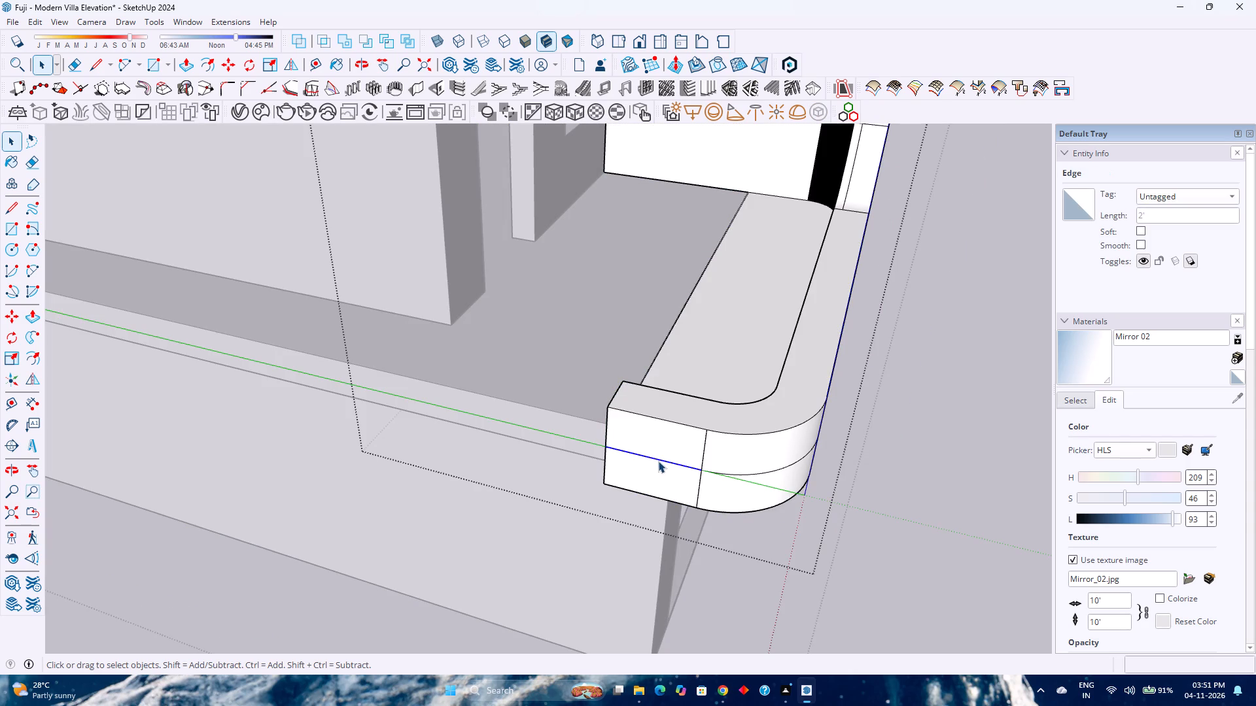
key("Delete")
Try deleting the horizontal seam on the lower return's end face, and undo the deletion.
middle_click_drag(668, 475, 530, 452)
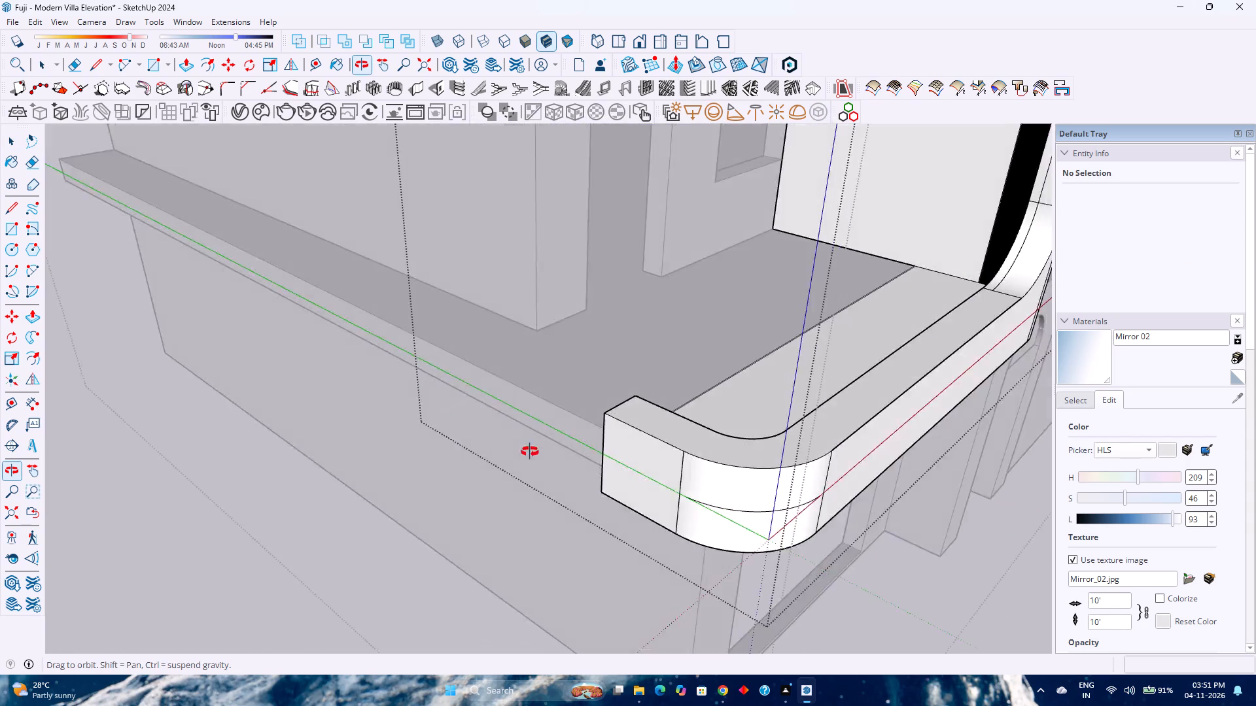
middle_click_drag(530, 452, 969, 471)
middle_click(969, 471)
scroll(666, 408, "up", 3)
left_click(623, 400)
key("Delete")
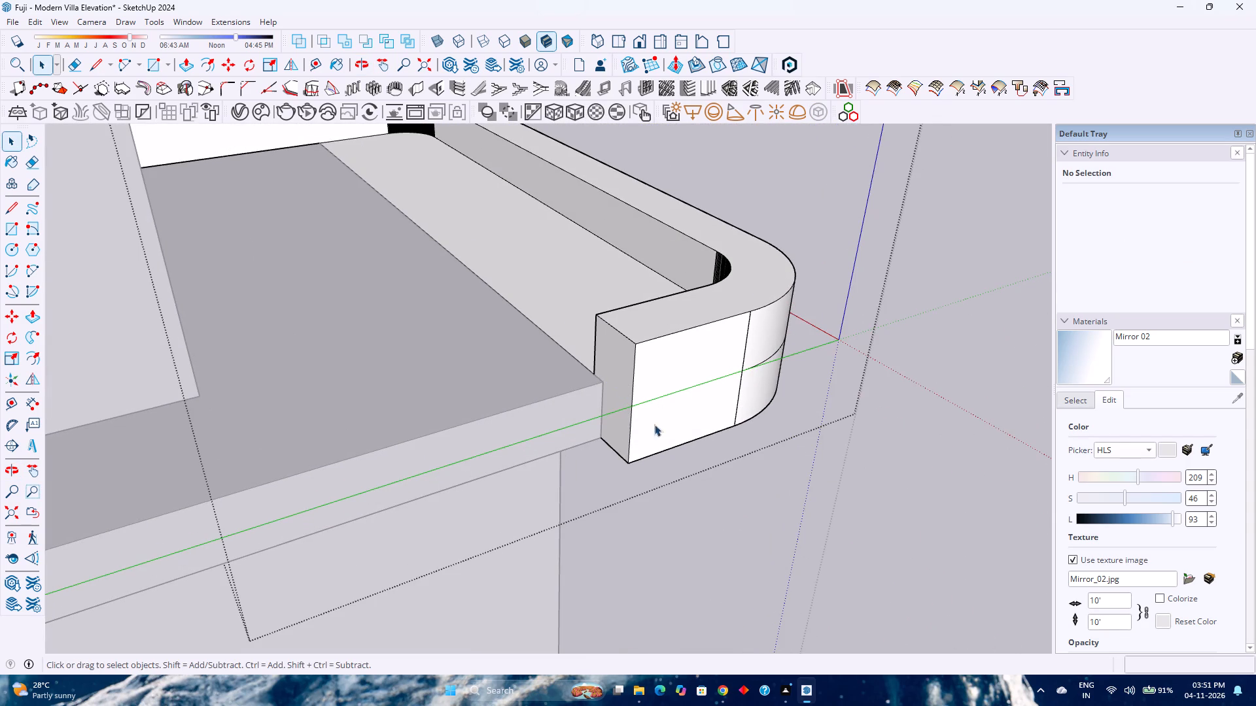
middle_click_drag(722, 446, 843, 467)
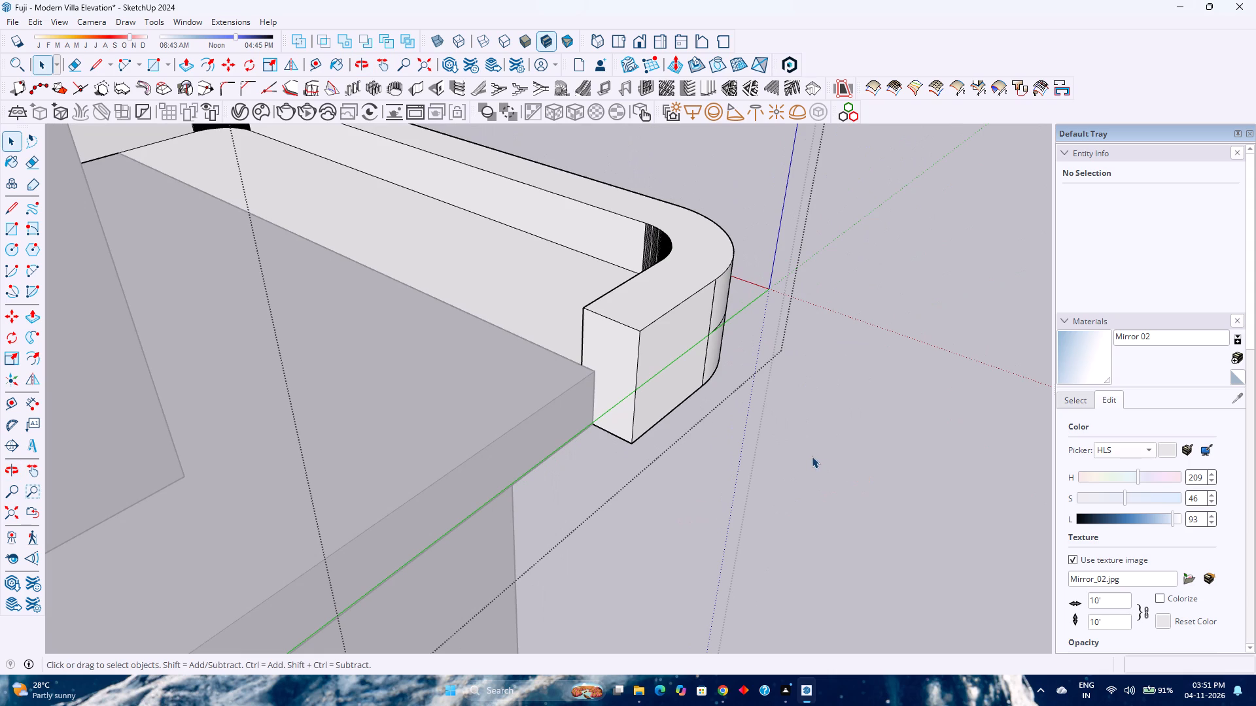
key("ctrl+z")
Draw a 1' vertical line on the lower return's end face, along the floor slab's corner edge.
middle_click_drag(591, 415, 627, 431)
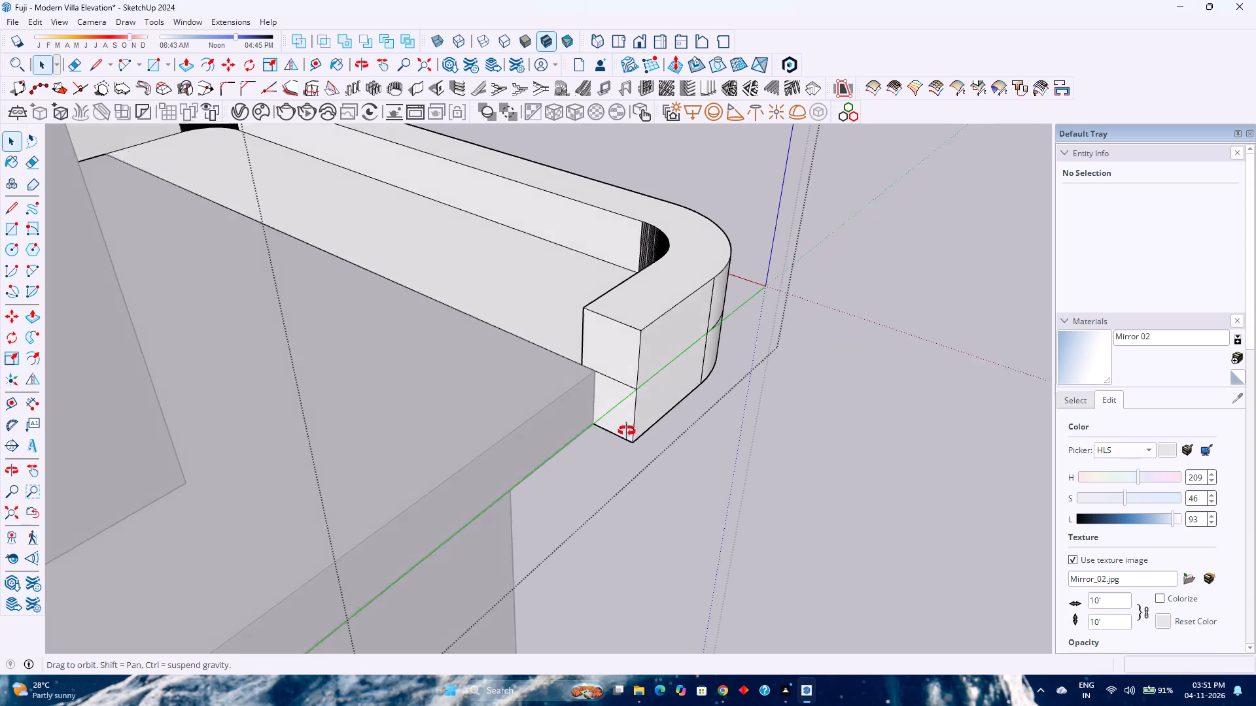
middle_click_drag(627, 431, 579, 403)
middle_click(579, 403)
scroll(591, 404, "up", 4)
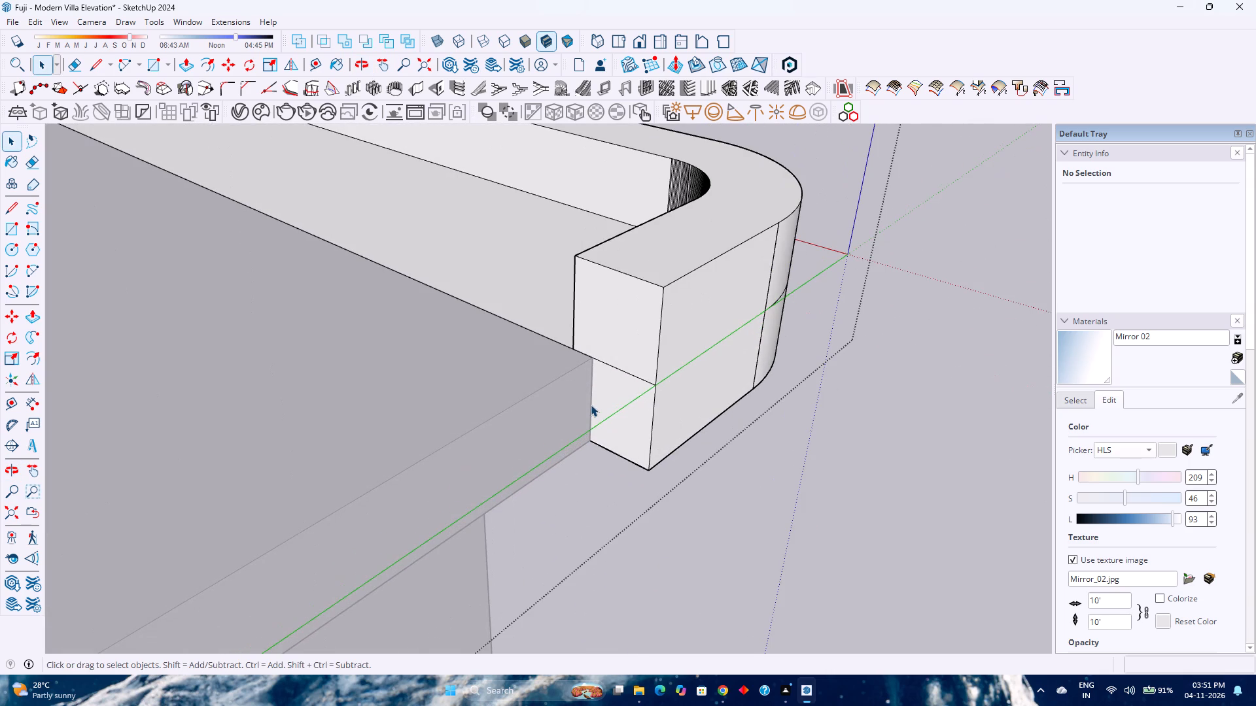
key("l")
left_click(589, 360)
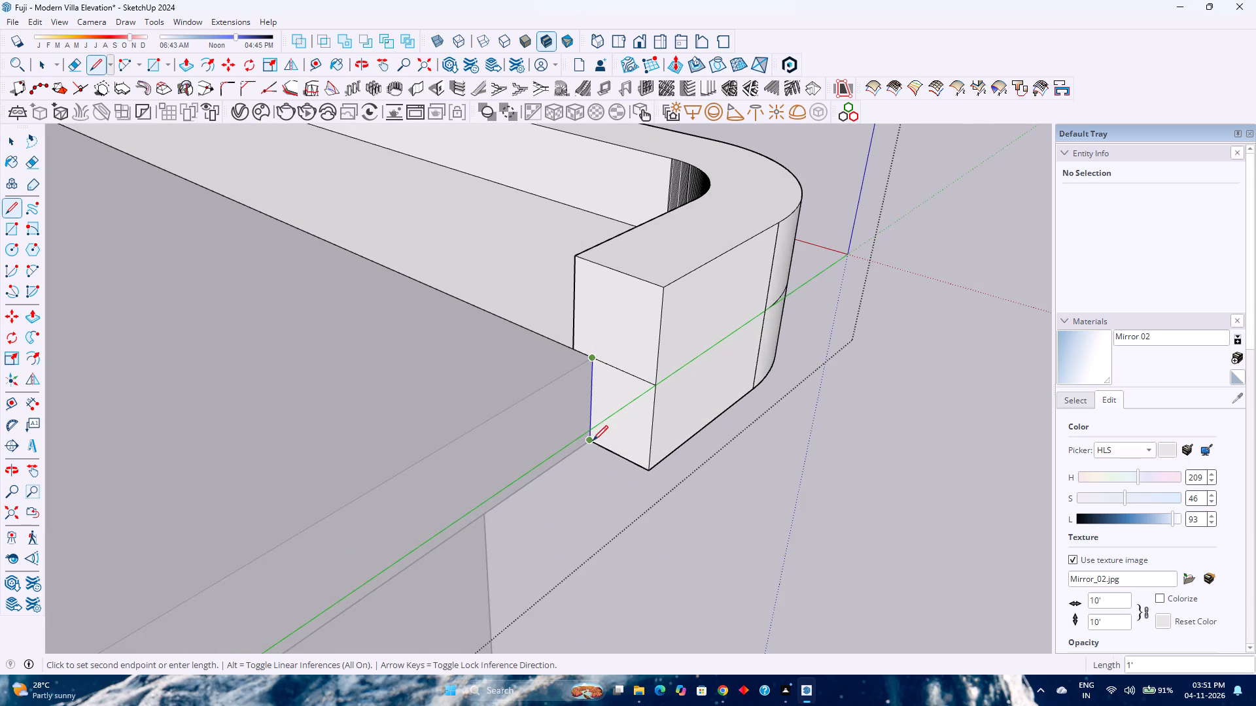
left_click(593, 441)
scroll(599, 452, "down", 2)
middle_click_drag(599, 452, 362, 429)
scroll(362, 429, "down", 3)
key("space")
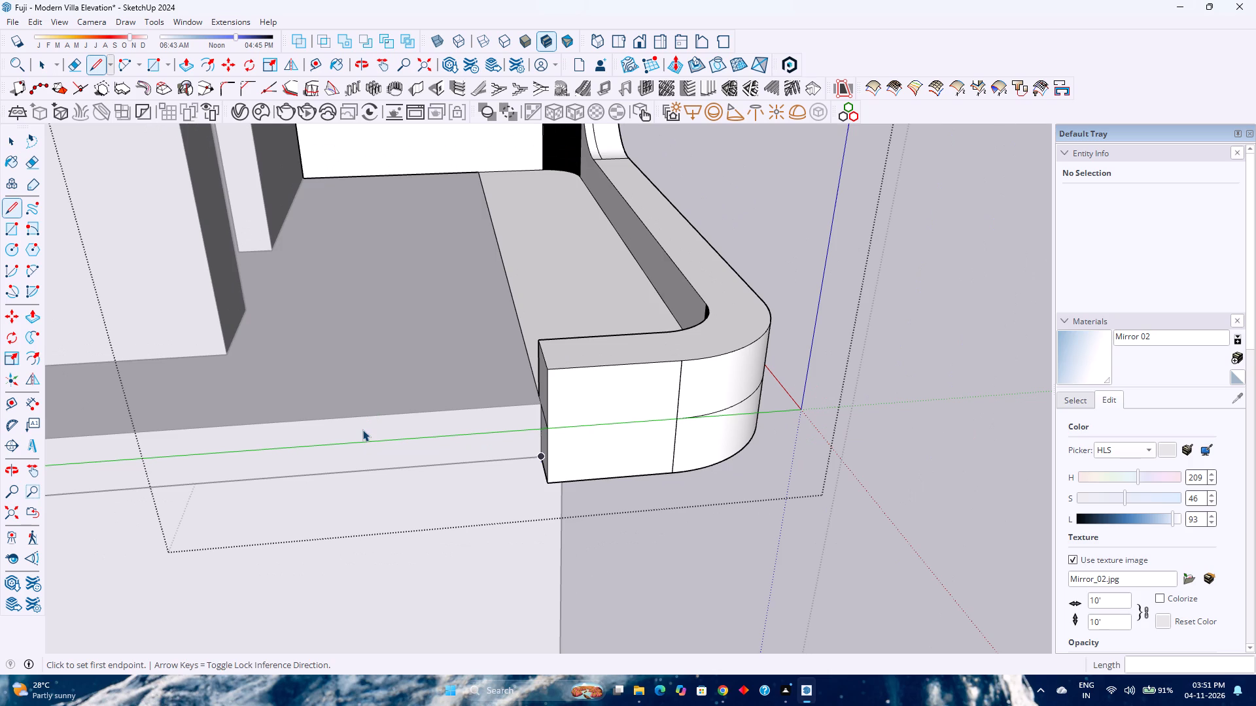
key("space")
Delete the curved seam on the inner rounded corner at the bottom of the frame opening, beside the tower.
scroll(461, 480, "down", 5)
middle_click_drag(598, 487, 107, 467)
scroll(240, 467, "down", 4)
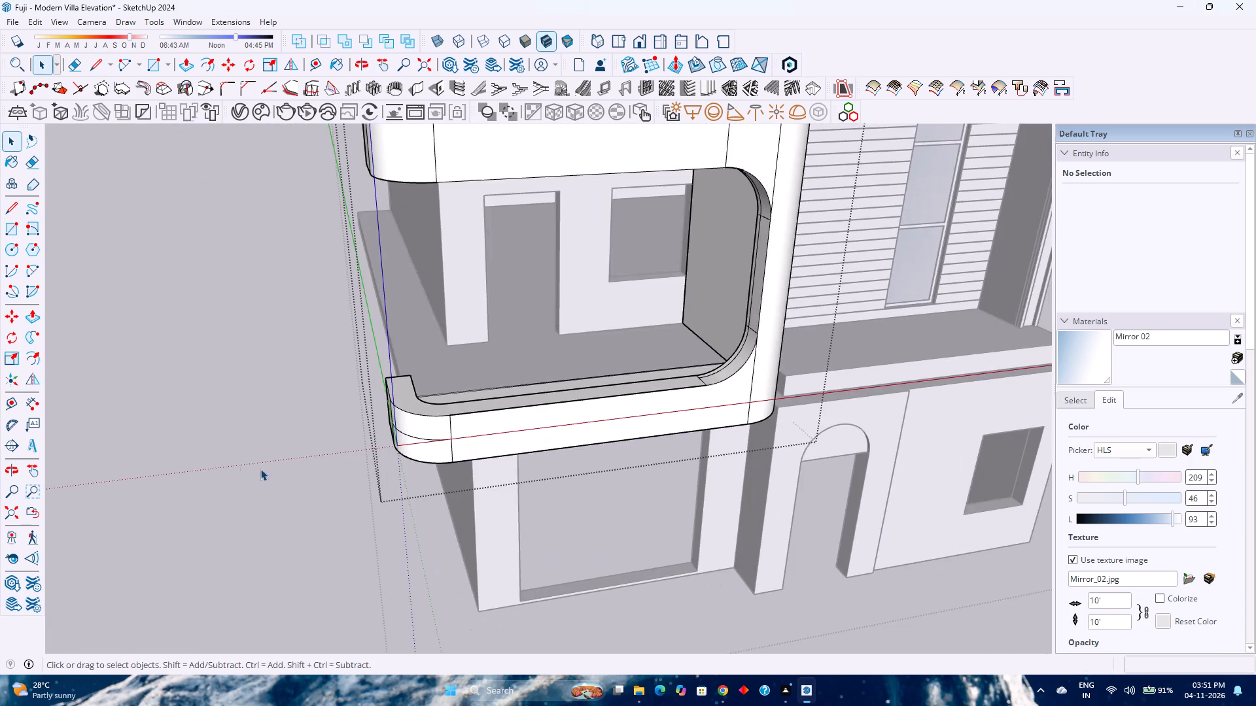
middle_click_drag(415, 474, 364, 518)
middle_click(364, 519)
scroll(525, 509, "up", 4)
middle_click_drag(613, 503, 696, 524)
scroll(662, 458, "up", 3)
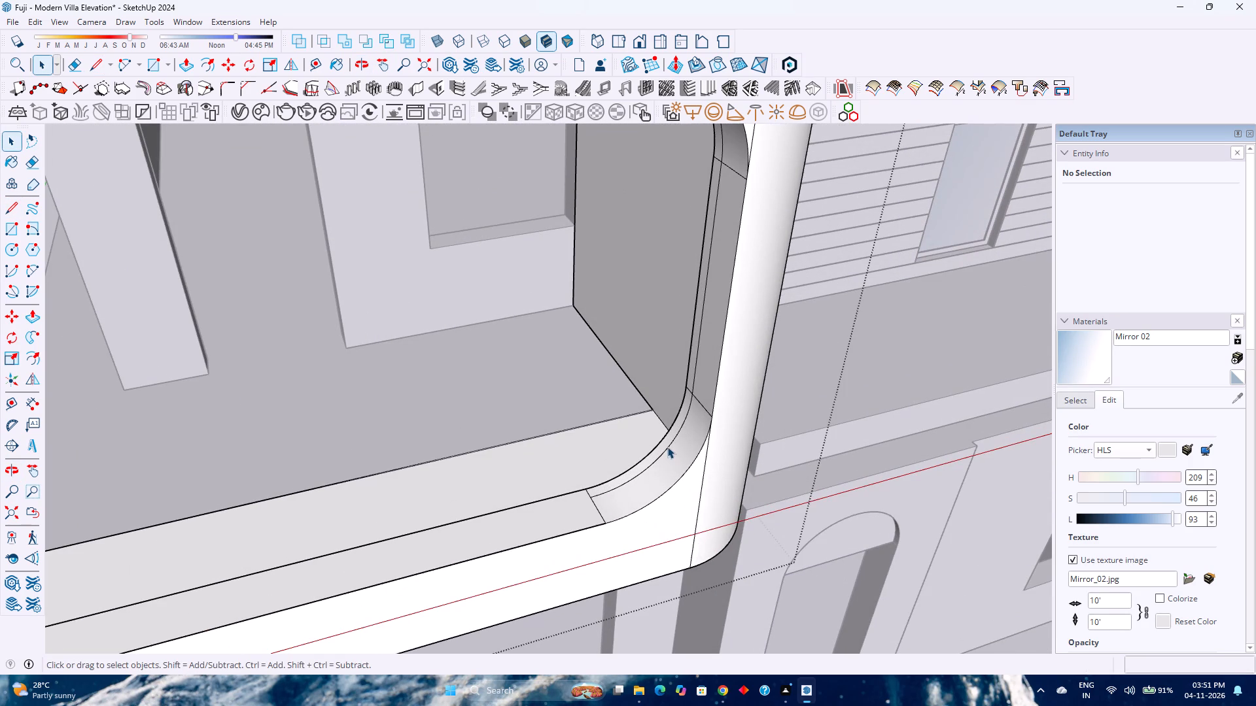
left_click(667, 446)
key("Delete")
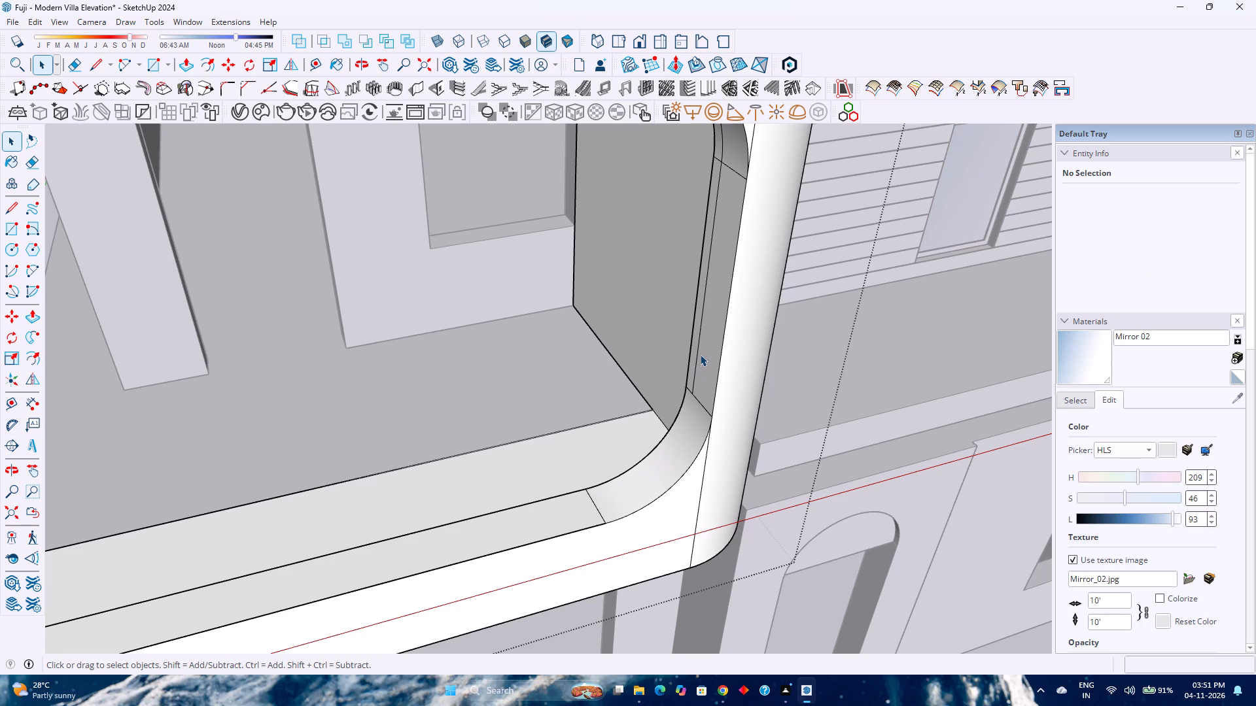
Delete the vertical seam on the straight inner side face of the frame opening, beside the tower.
left_click(700, 354)
left_click(698, 349)
key("Delete")
scroll(701, 350, "down", 3)
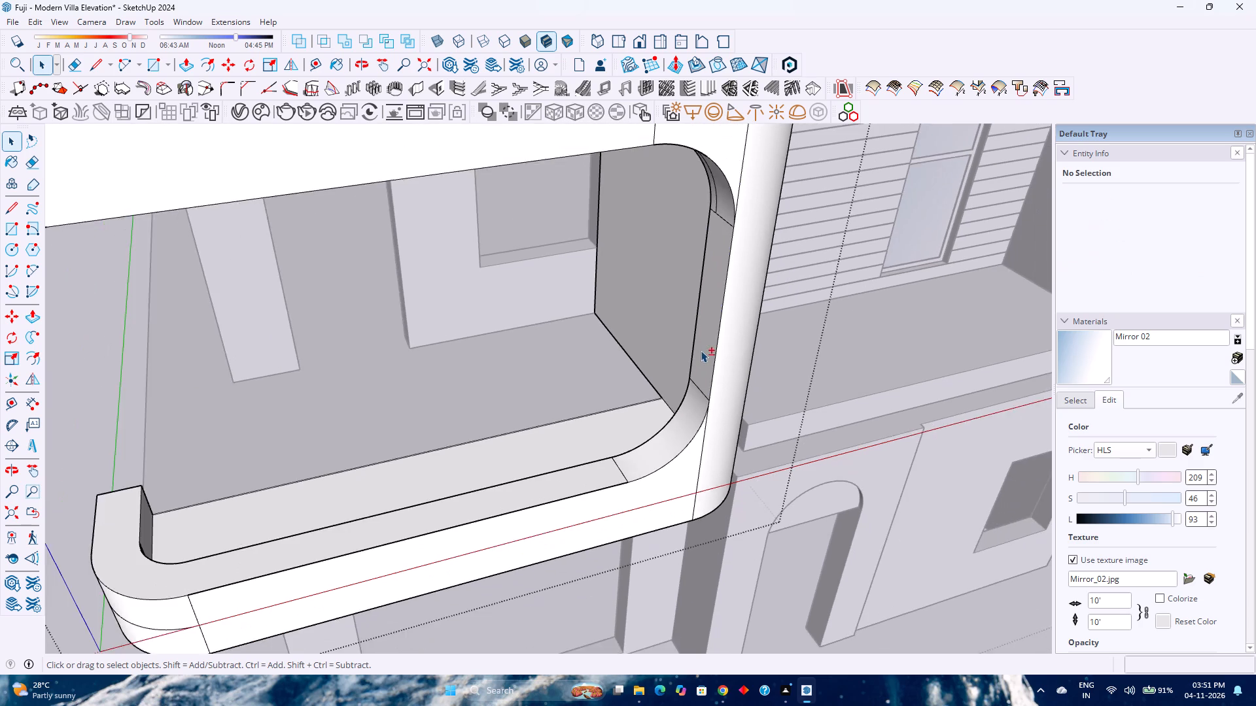
Delete the curved seam on the inner rounded corner at the top of the frame opening, beside the tower.
middle_click_drag(700, 353, 646, 480, "shift")
middle_click(646, 480, "shift")
middle_click_drag(641, 463, 763, 336)
middle_click_drag(726, 316, 697, 455, "shift")
middle_click_drag(644, 465, 756, 288)
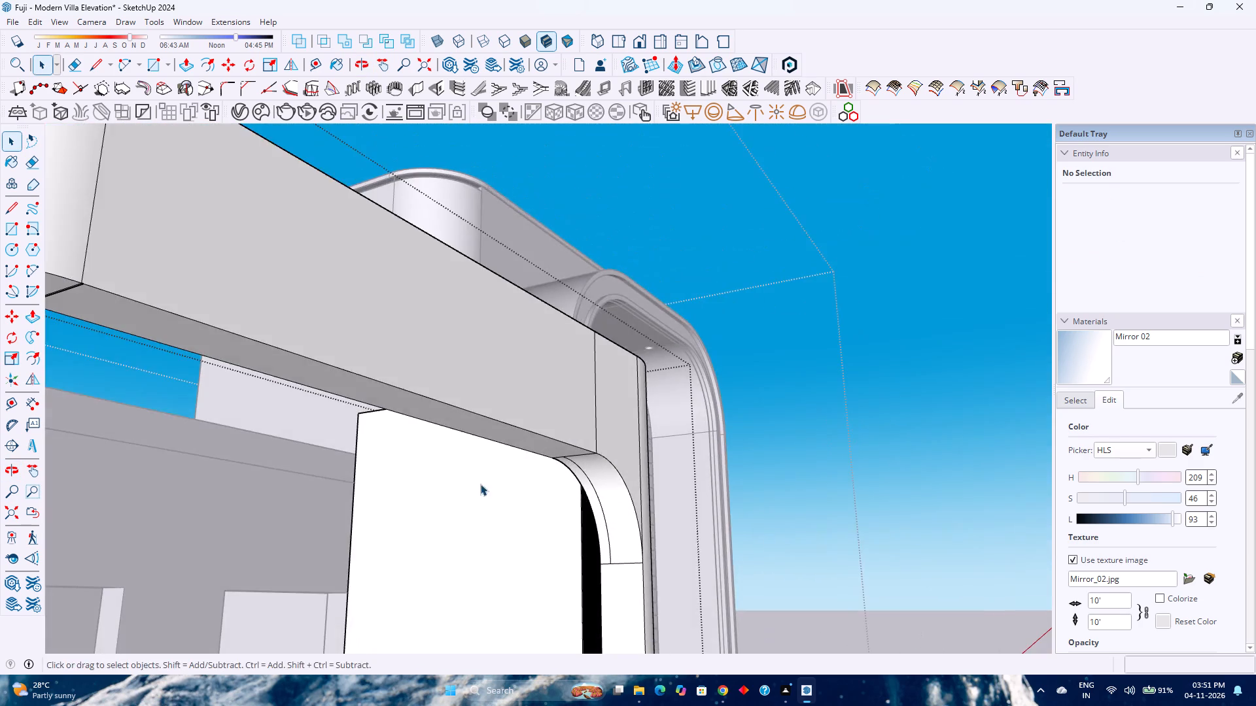
middle_click_drag(478, 484, 506, 444)
middle_click(508, 443)
left_click(661, 387)
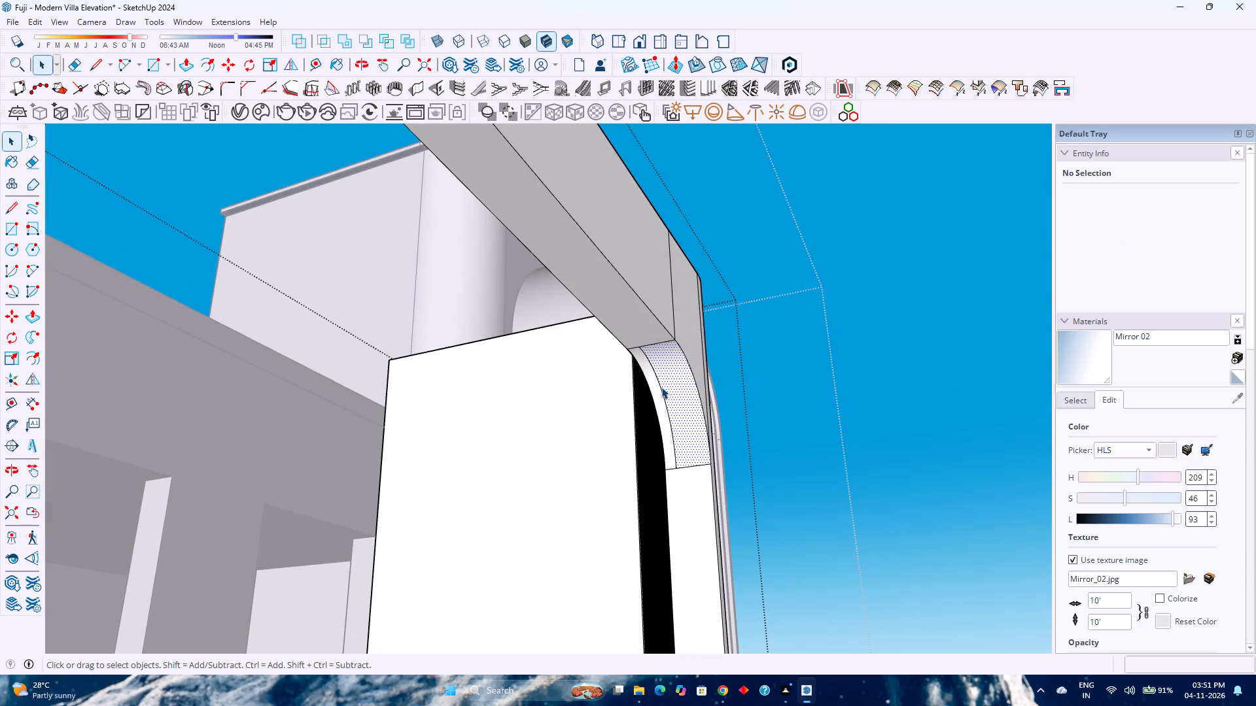
left_click(659, 390)
key("Delete")
Delete the short vertical seam on the frame's front face above the opening's upper rounded corner, and leave the front projection group.
middle_click_drag(661, 390, 542, 500)
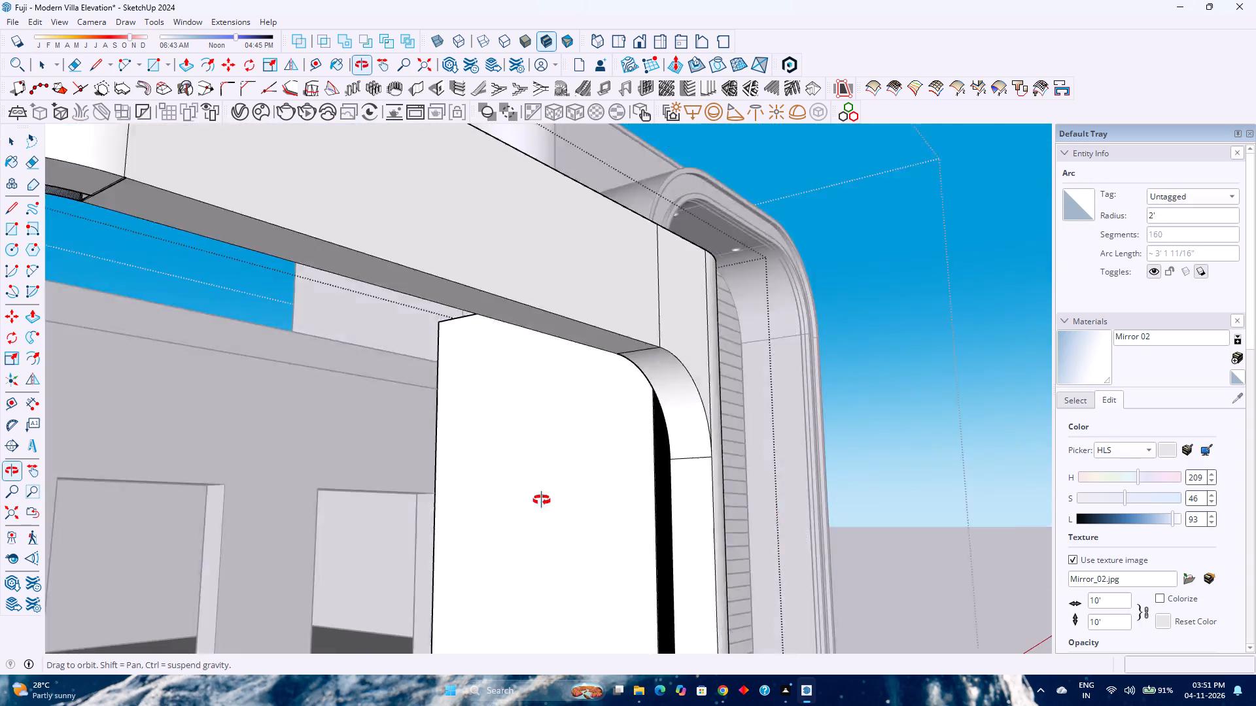
middle_click_drag(542, 500, 515, 522)
left_click(642, 313)
key("Delete")
scroll(640, 329, "down", 3)
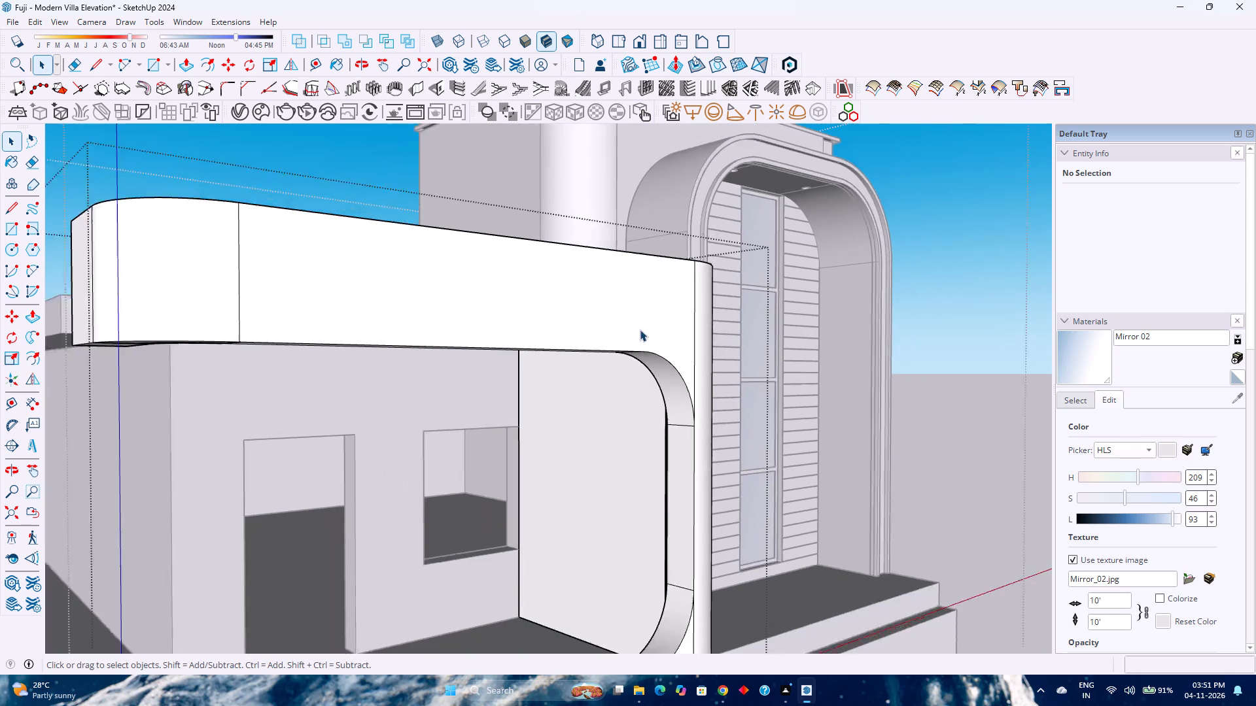
scroll(640, 329, "down", 6)
middle_click_drag(614, 346, 506, 371)
scroll(506, 368, "down", 6)
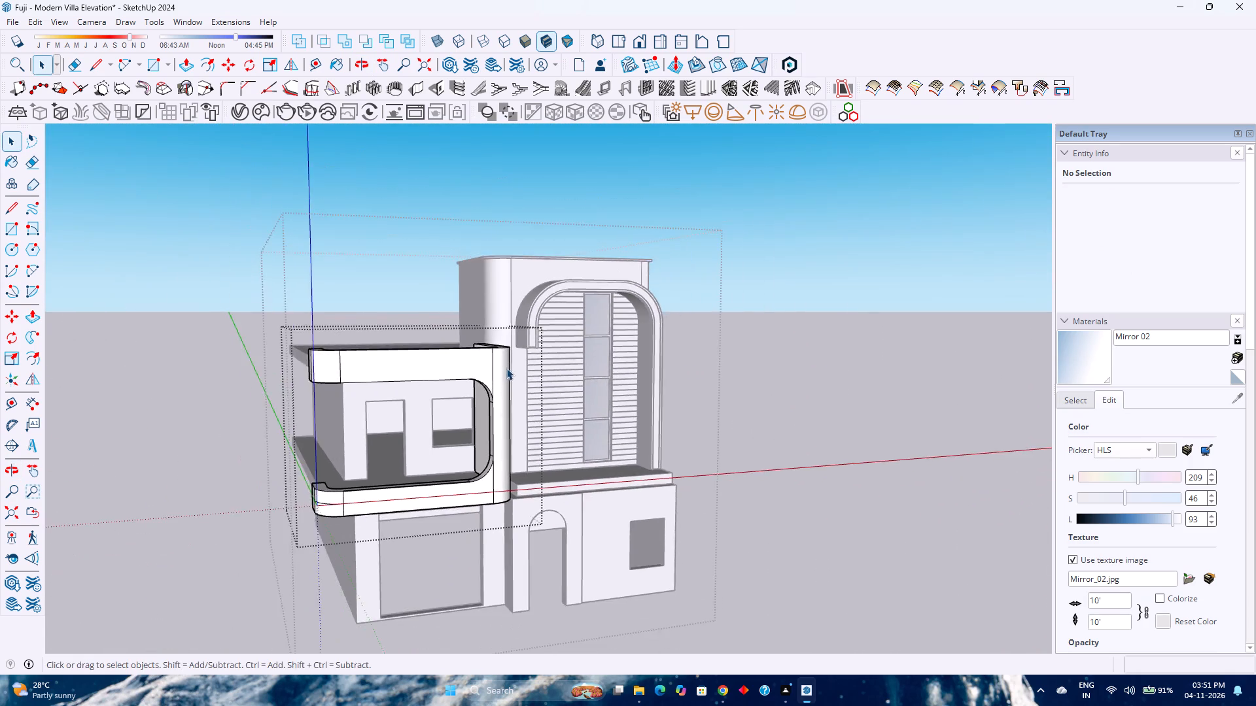
middle_click_drag(502, 378, 268, 498)
scroll(411, 510, "up", 3)
middle_click_drag(412, 510, 468, 509)
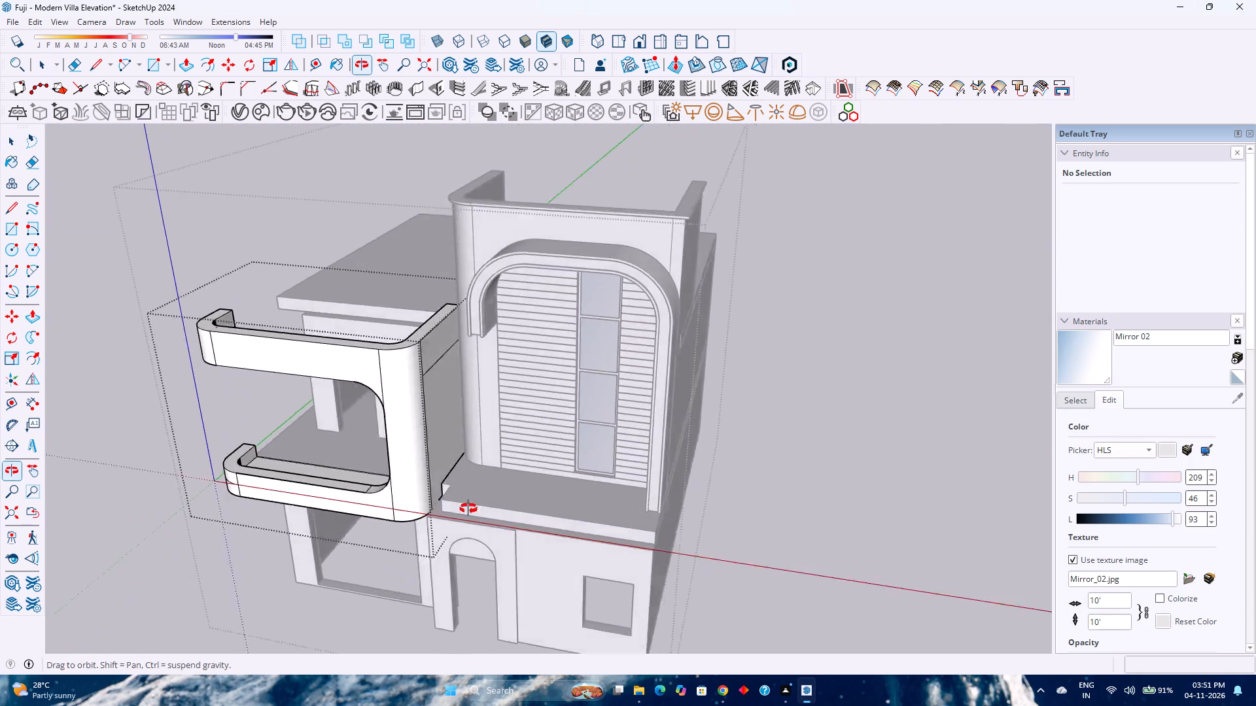
middle_click_drag(468, 509, 655, 520)
key("Escape")
Open the floor slab group in front of the tower for editing, near its notch beside the frame's rounded column.
scroll(623, 524, "up", 8)
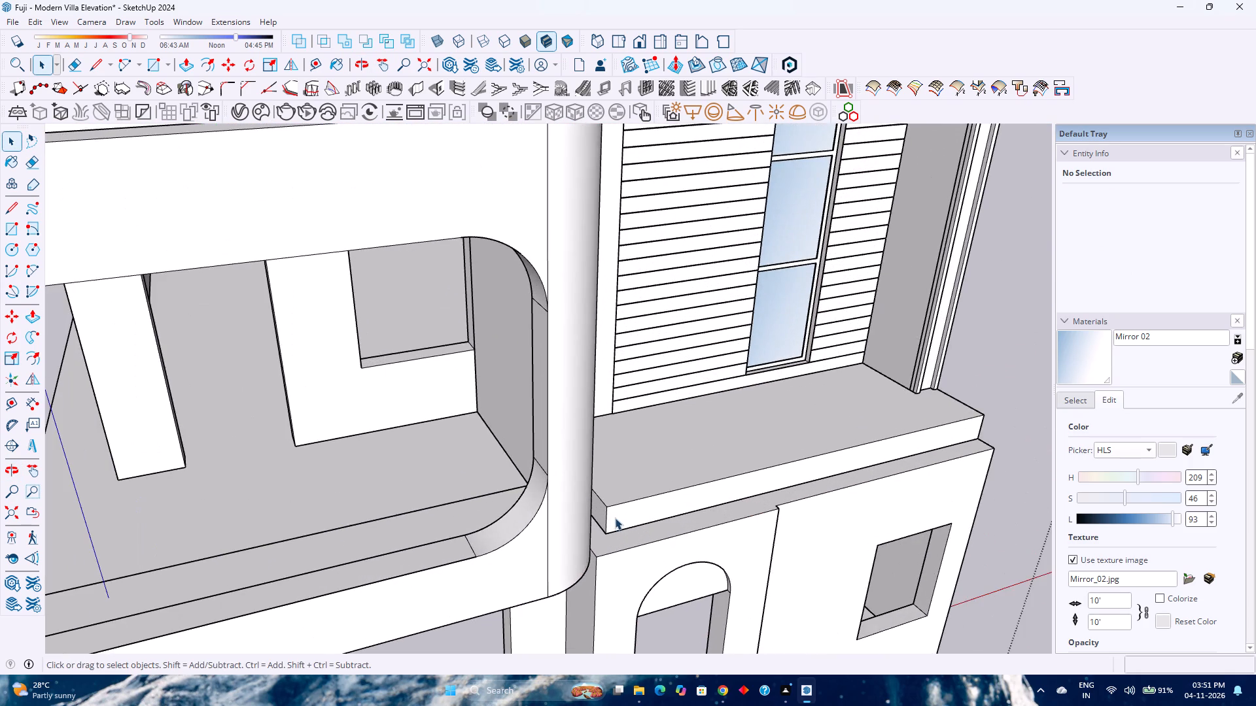
double_click(615, 518)
scroll(614, 518, "up", 3)
middle_click_drag(602, 513, 527, 508)
scroll(553, 521, "up", 6)
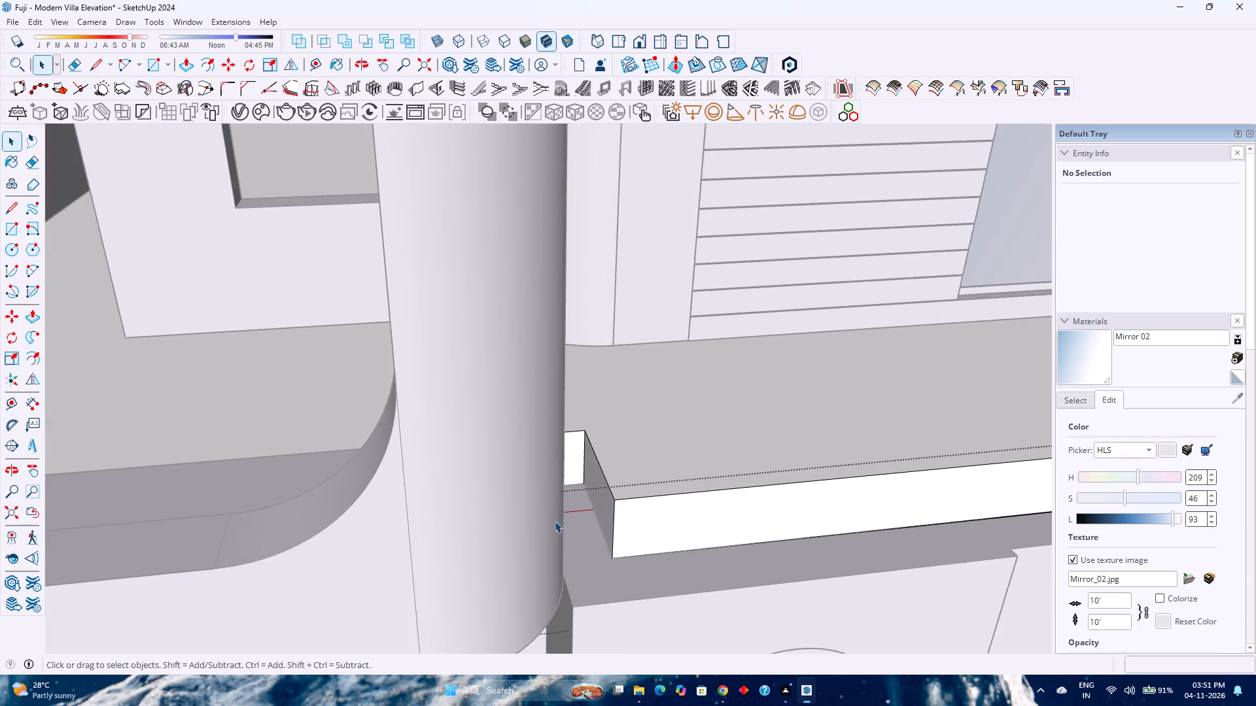
scroll(555, 521, "up", 2)
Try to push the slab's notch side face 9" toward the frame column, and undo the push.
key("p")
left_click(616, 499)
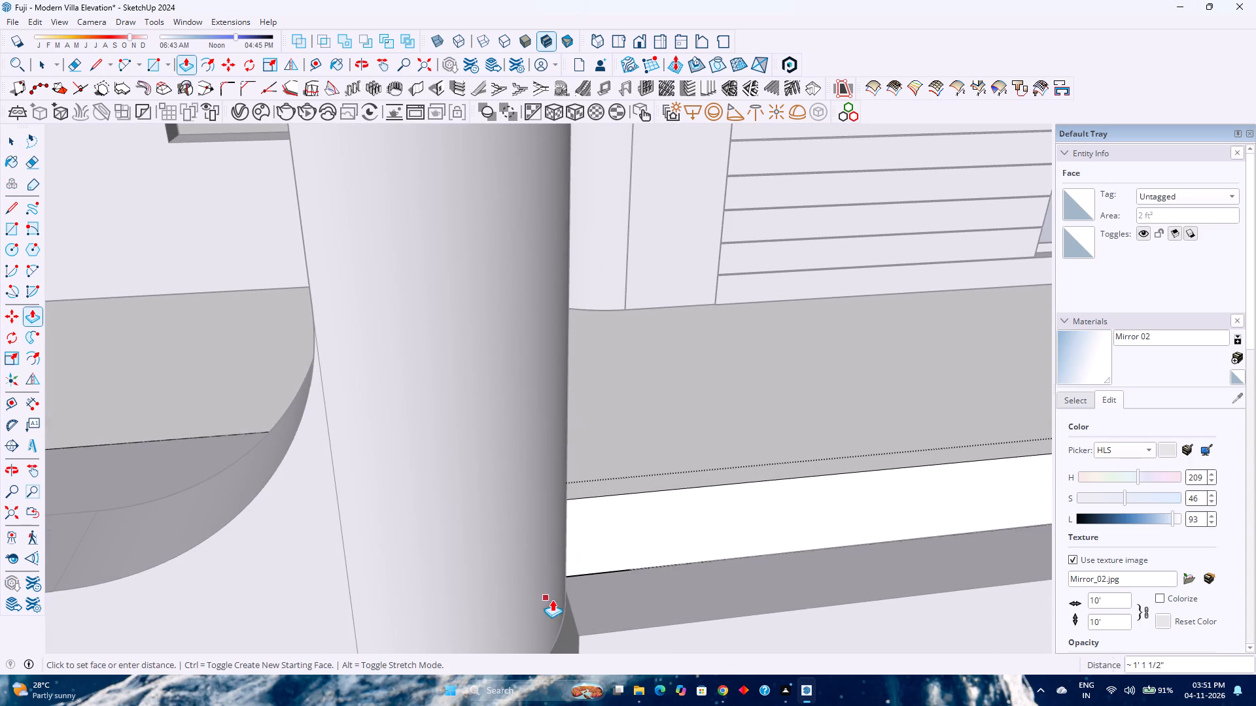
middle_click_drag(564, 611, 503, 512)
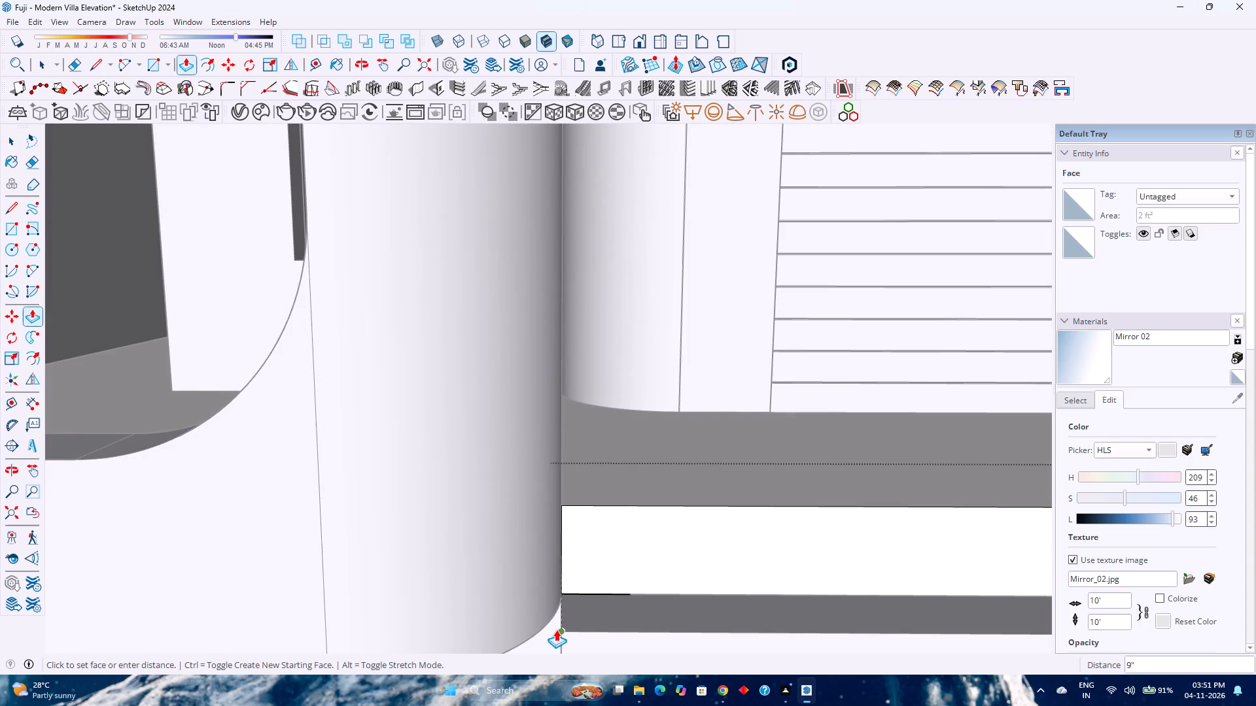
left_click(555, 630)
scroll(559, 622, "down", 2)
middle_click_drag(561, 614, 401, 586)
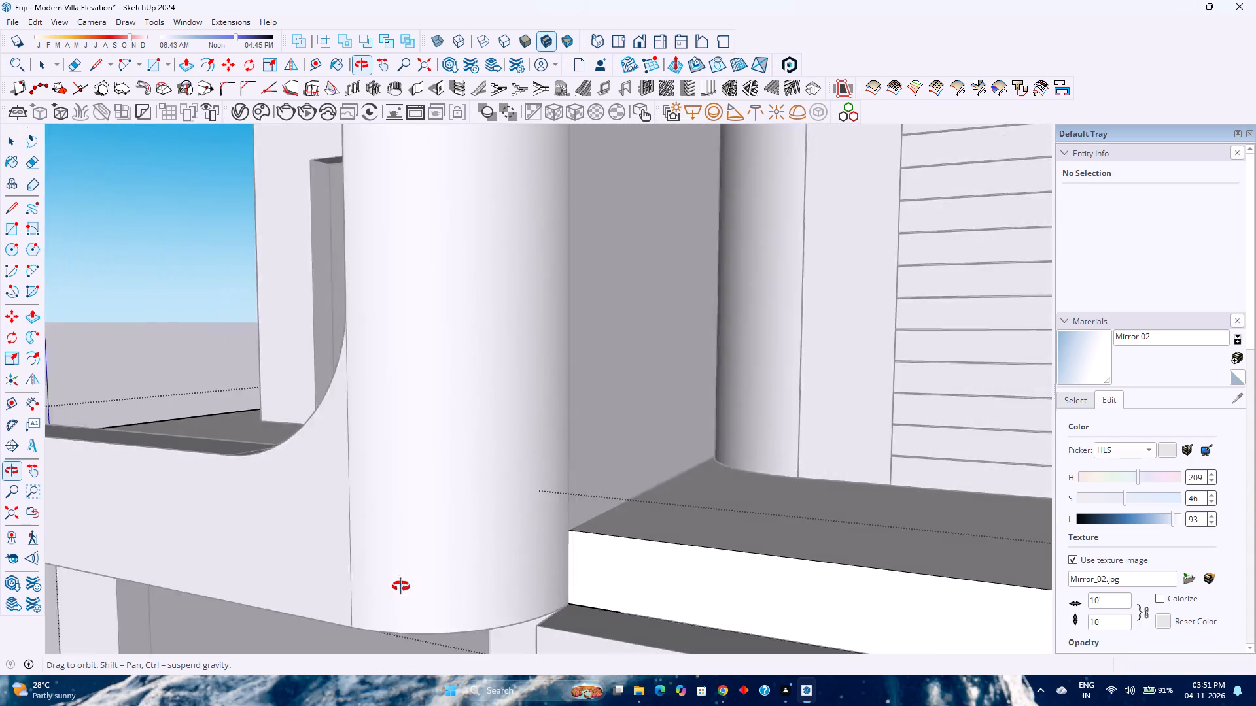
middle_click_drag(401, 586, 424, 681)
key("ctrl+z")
Push/Pull the slab's notch side face to the wall corner below so the slab meets the frame column, and leave the group.
middle_click_drag(487, 640, 547, 566, "shift")
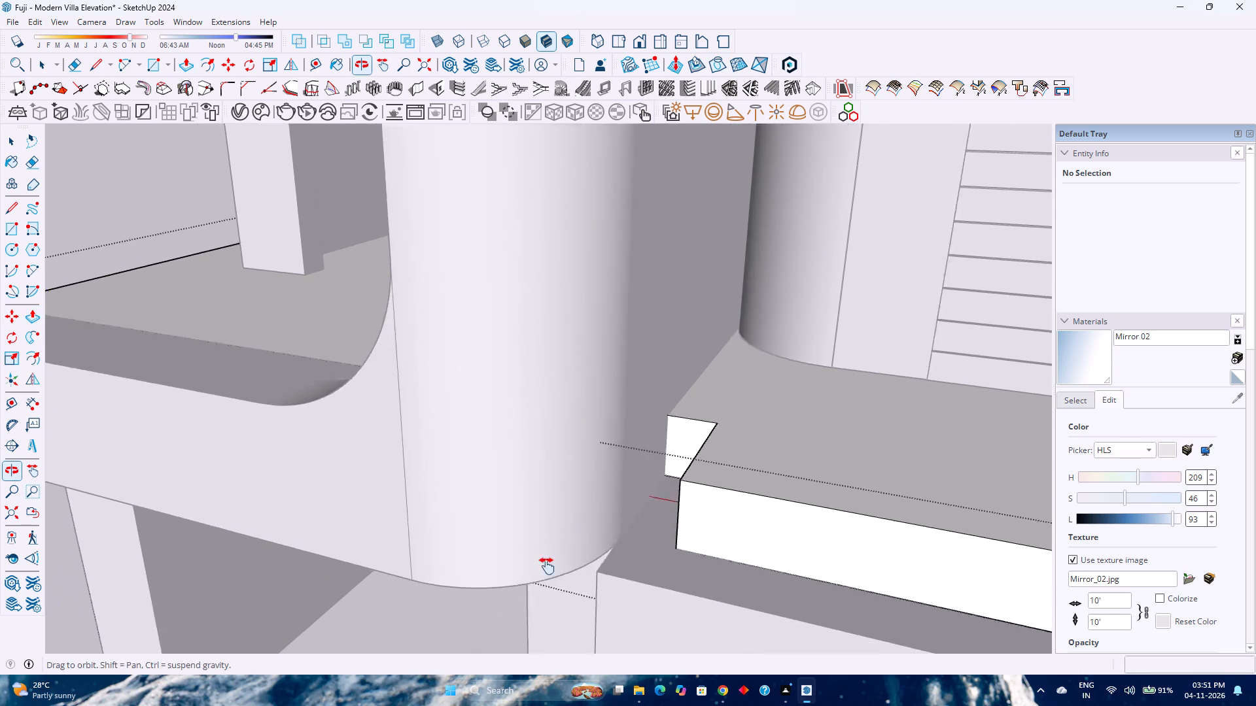
middle_click_drag(547, 566, 633, 543, "shift")
middle_click_drag(647, 543, 655, 543)
middle_click_drag(759, 519, 809, 527)
middle_click_drag(761, 463, 828, 496)
middle_click(828, 496)
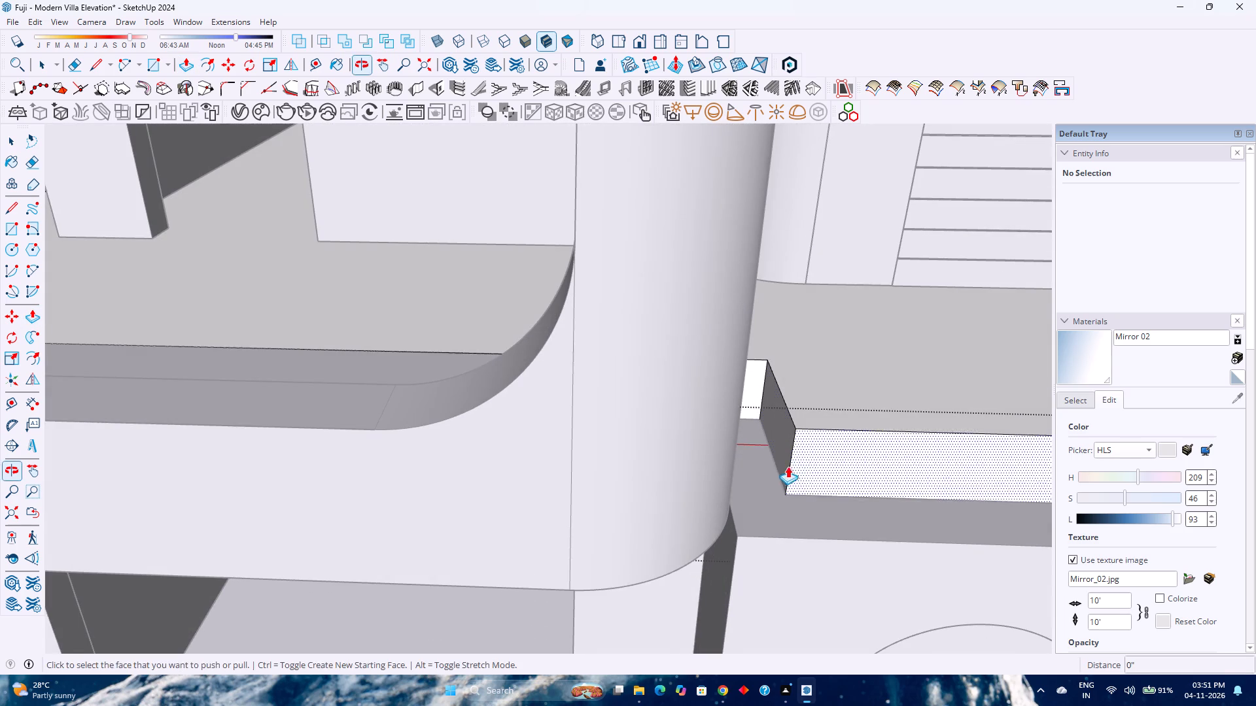
left_click(787, 457)
left_click(736, 539)
middle_click_drag(737, 541, 588, 522)
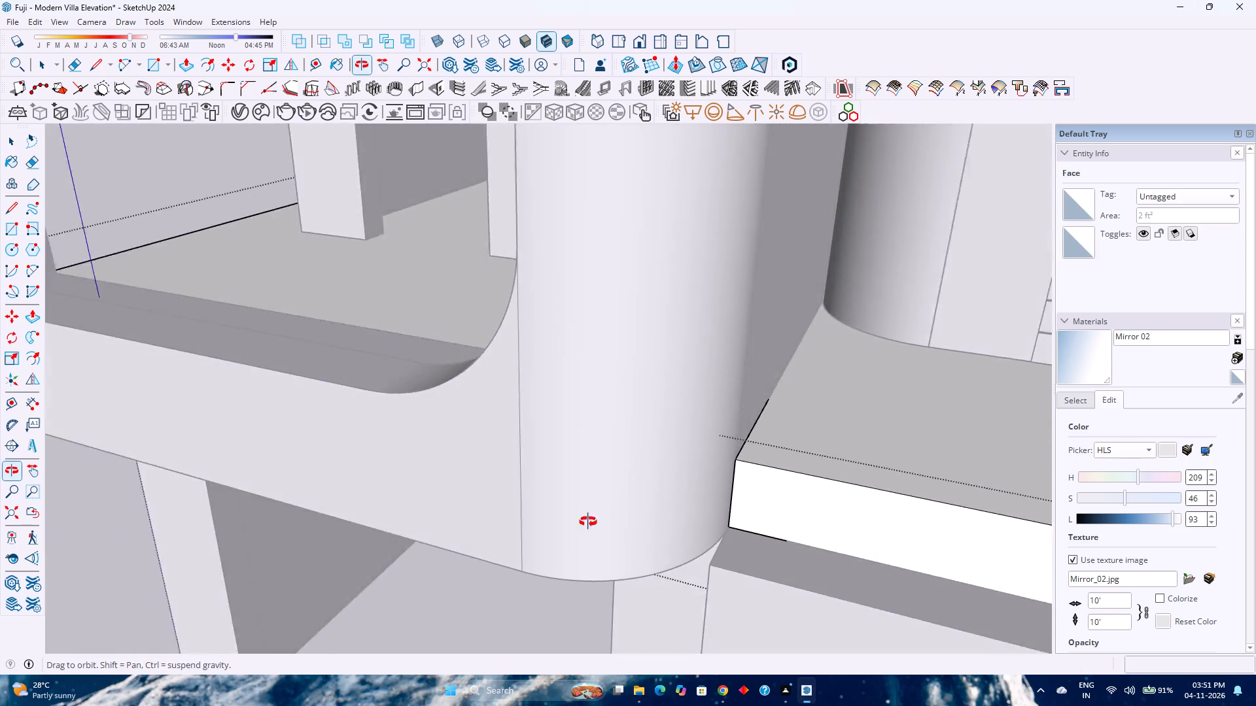
middle_click_drag(588, 522, 555, 529)
middle_click(555, 529)
key("space")
key("Escape")
Examine the whole villa from the front, side and above, checking the front projection and the slab joint.
scroll(556, 529, "down", 4)
middle_click_drag(556, 529, 820, 528)
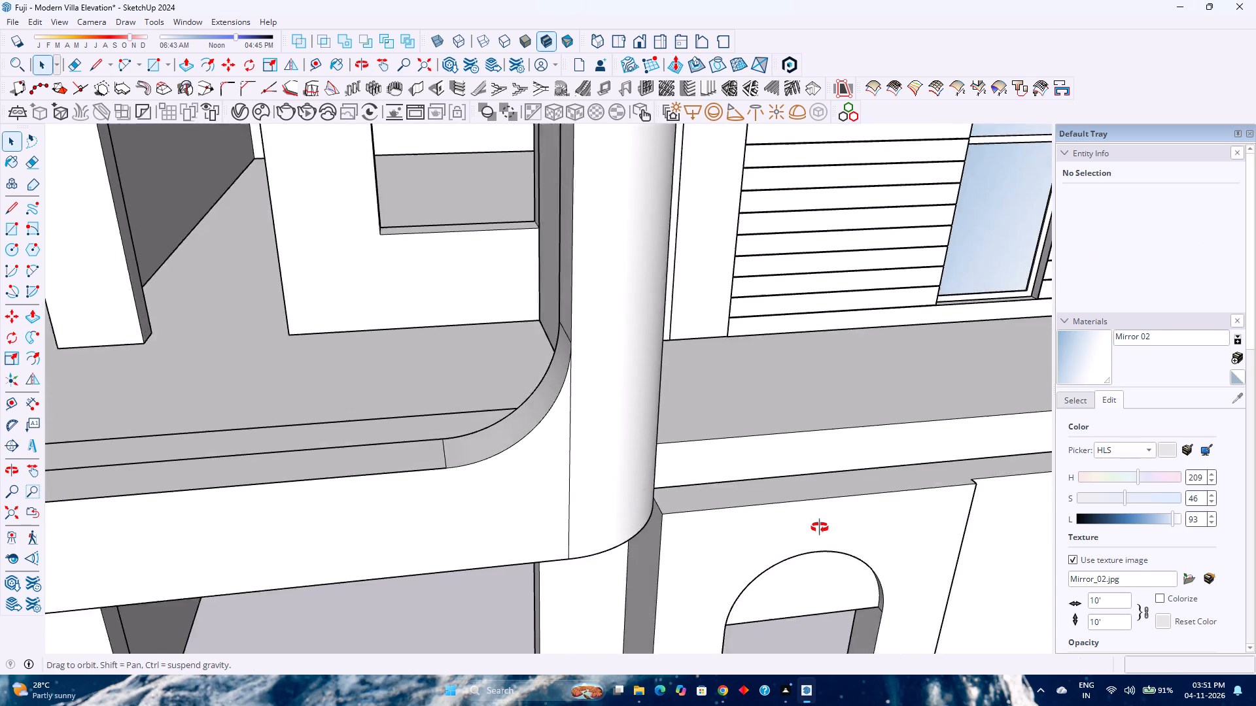
middle_click_drag(820, 528, 837, 529)
scroll(691, 505, "down", 9)
middle_click_drag(687, 531, 645, 465)
scroll(650, 465, "down", 4)
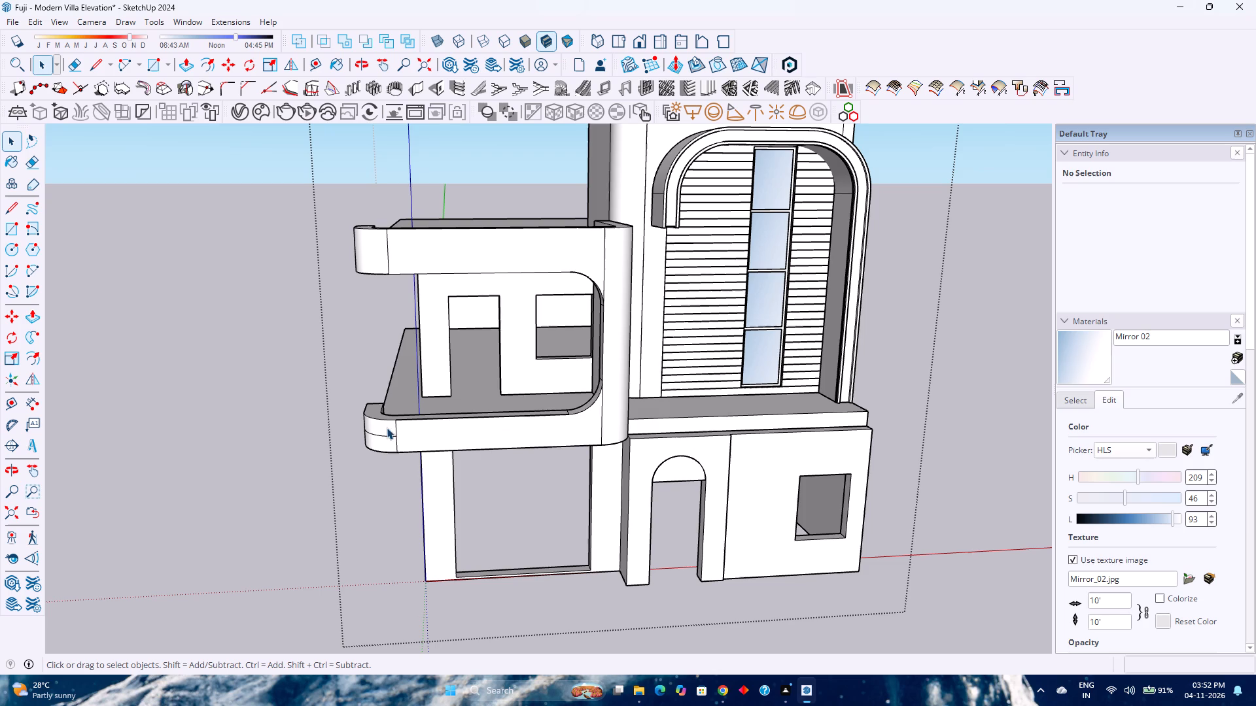
middle_click_drag(387, 428, 889, 604)
middle_click(889, 604)
scroll(841, 445, "up", 3)
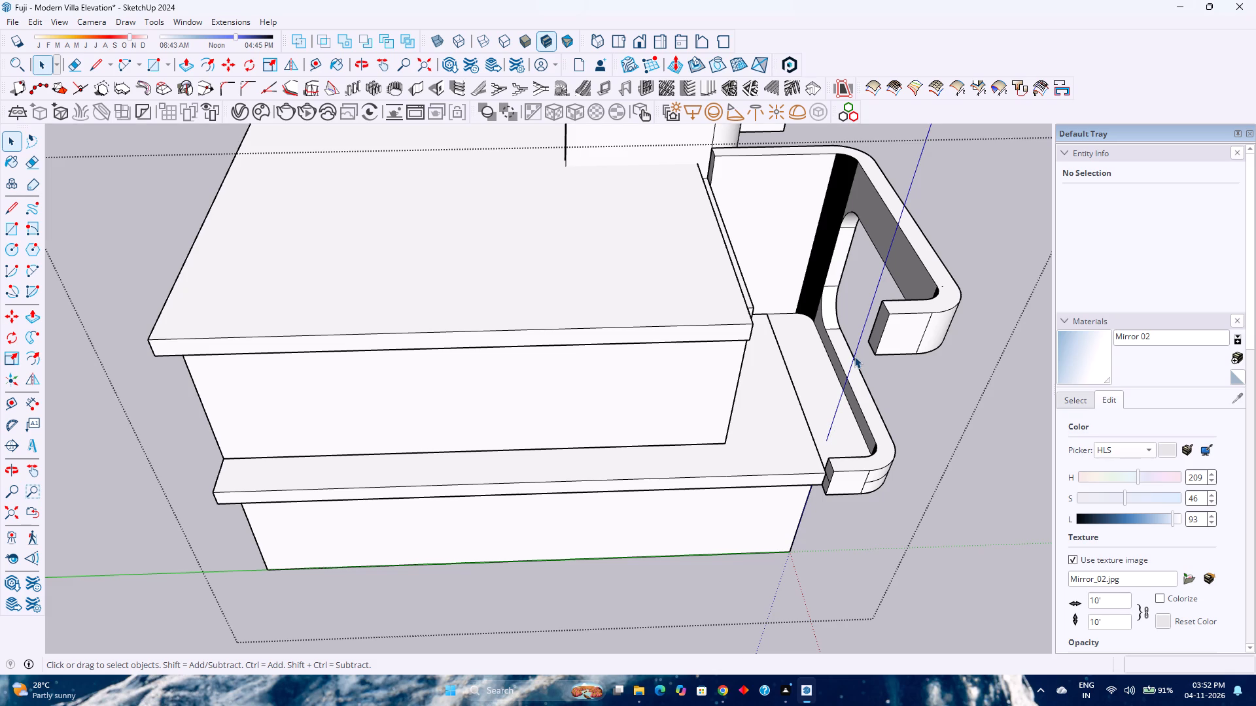
scroll(854, 356, "down", 2)
middle_click_drag(854, 356, 502, 309)
middle_click_drag(502, 309, 495, 307)
middle_click(478, 307)
scroll(474, 307, "down", 3)
middle_click_drag(568, 429, 493, 355)
middle_click(493, 355)
scroll(475, 343, "down", 4)
middle_click_drag(459, 371, 174, 360)
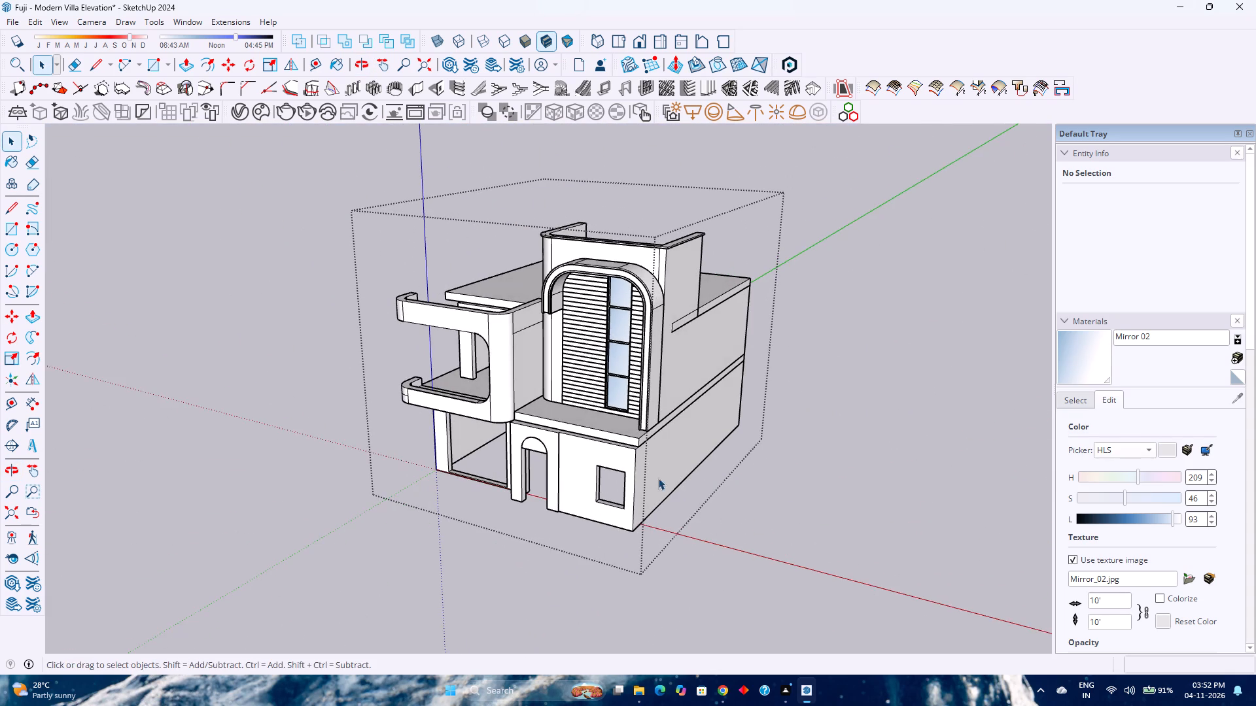
left_click(805, 500)
middle_click_drag(672, 514, 850, 335)
middle_click(850, 335)
Reopen the front projection group and delete the curved horizontal seam on the lower return's outer rounded corner.
scroll(518, 341, "up", 7)
middle_click_drag(435, 353, 552, 247)
scroll(562, 258, "up", 6)
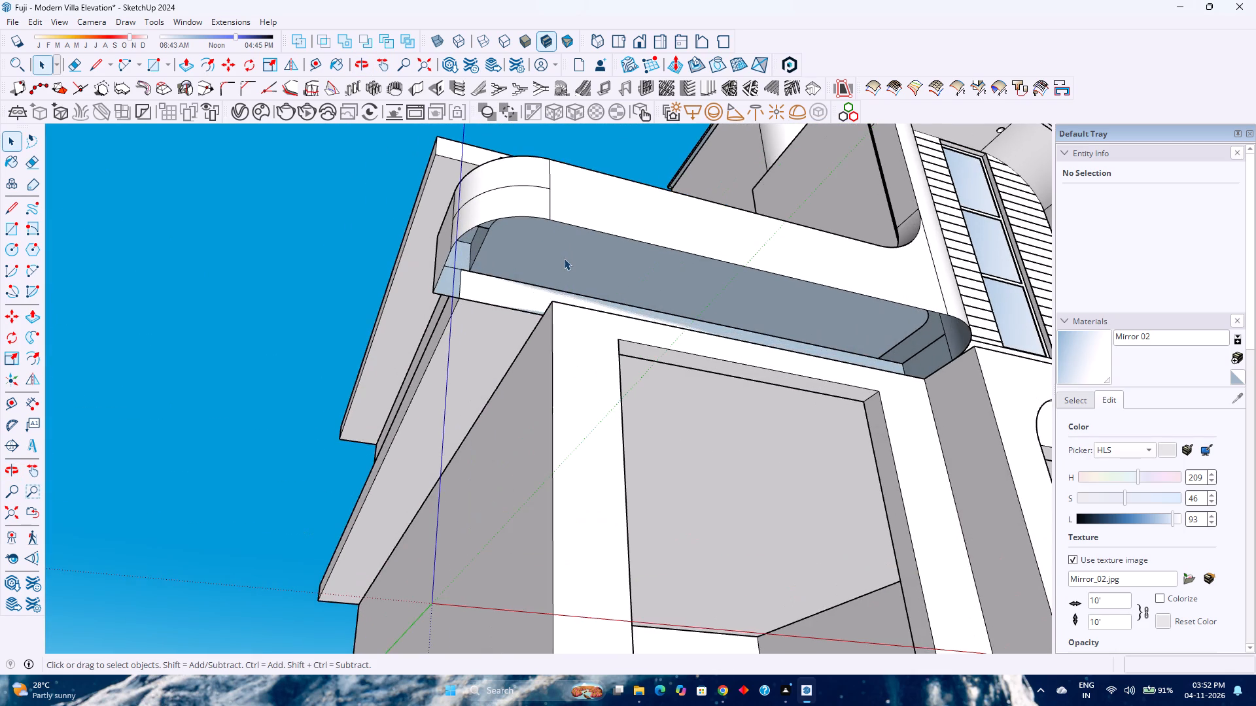
middle_click_drag(565, 258, 568, 250)
middle_click_drag(568, 249, 576, 239)
middle_click(576, 239)
scroll(514, 188, "up", 5)
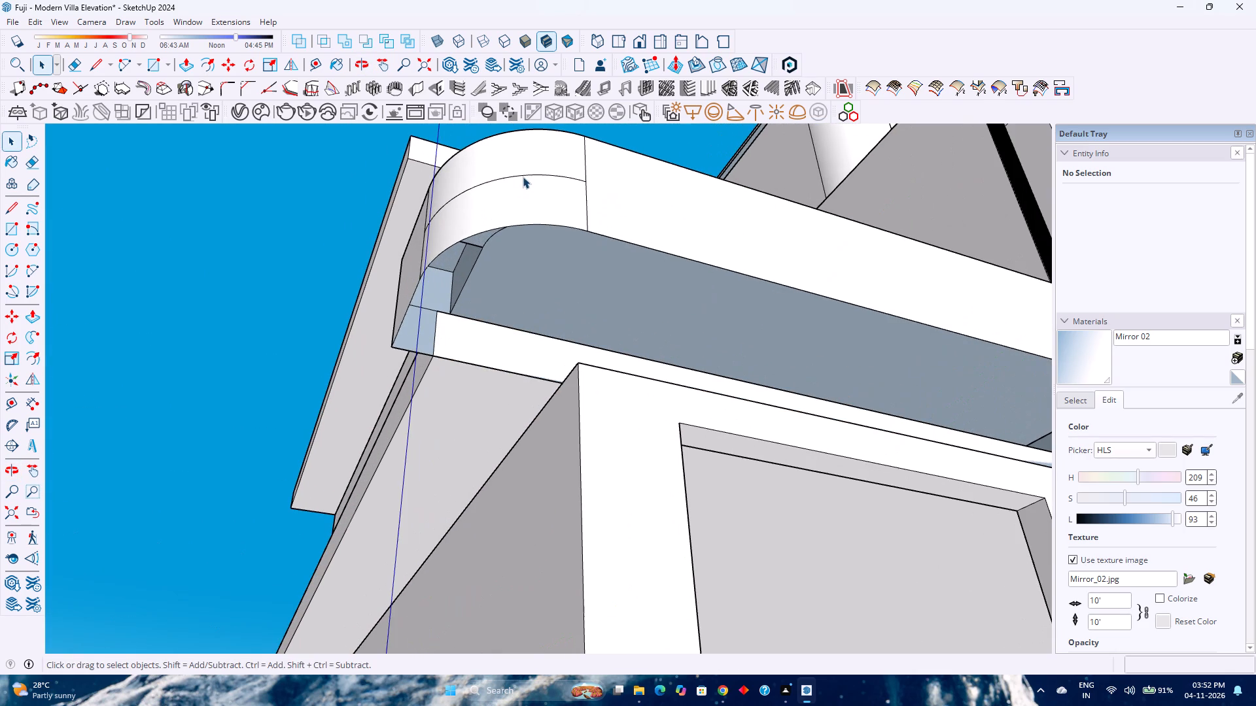
left_click(525, 175)
double_click(527, 175)
left_click(527, 176)
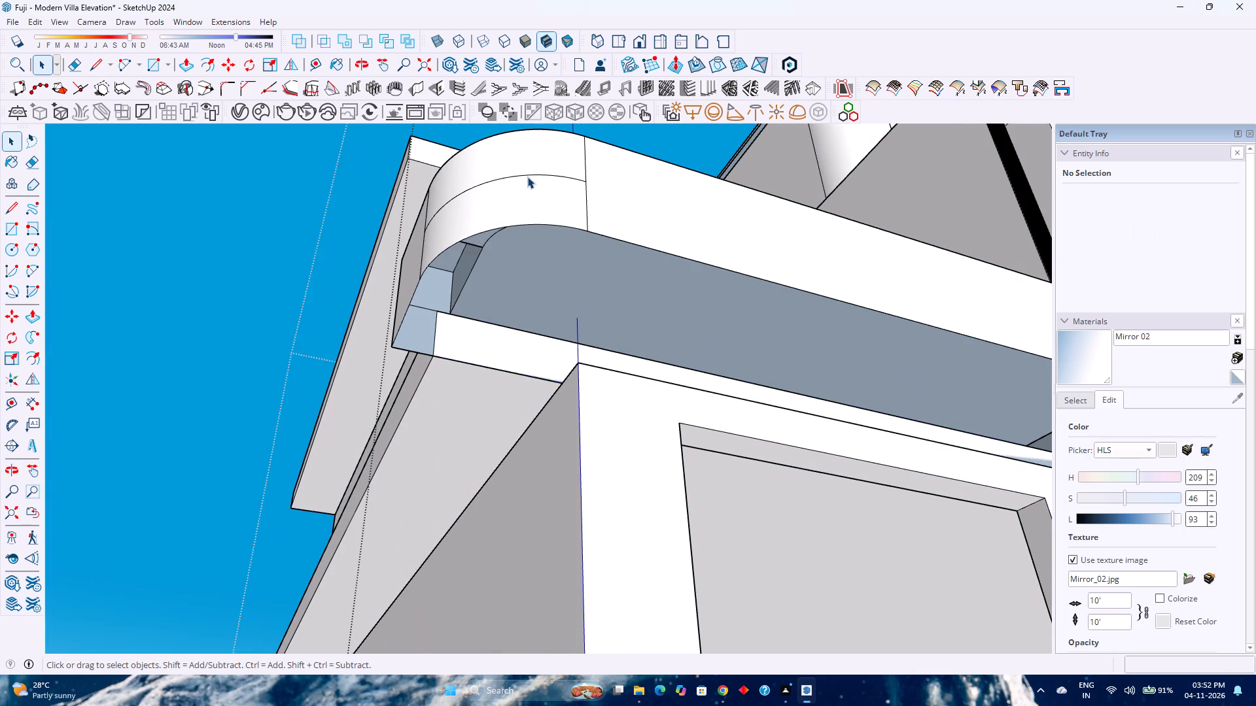
left_click(527, 176)
left_click(529, 176)
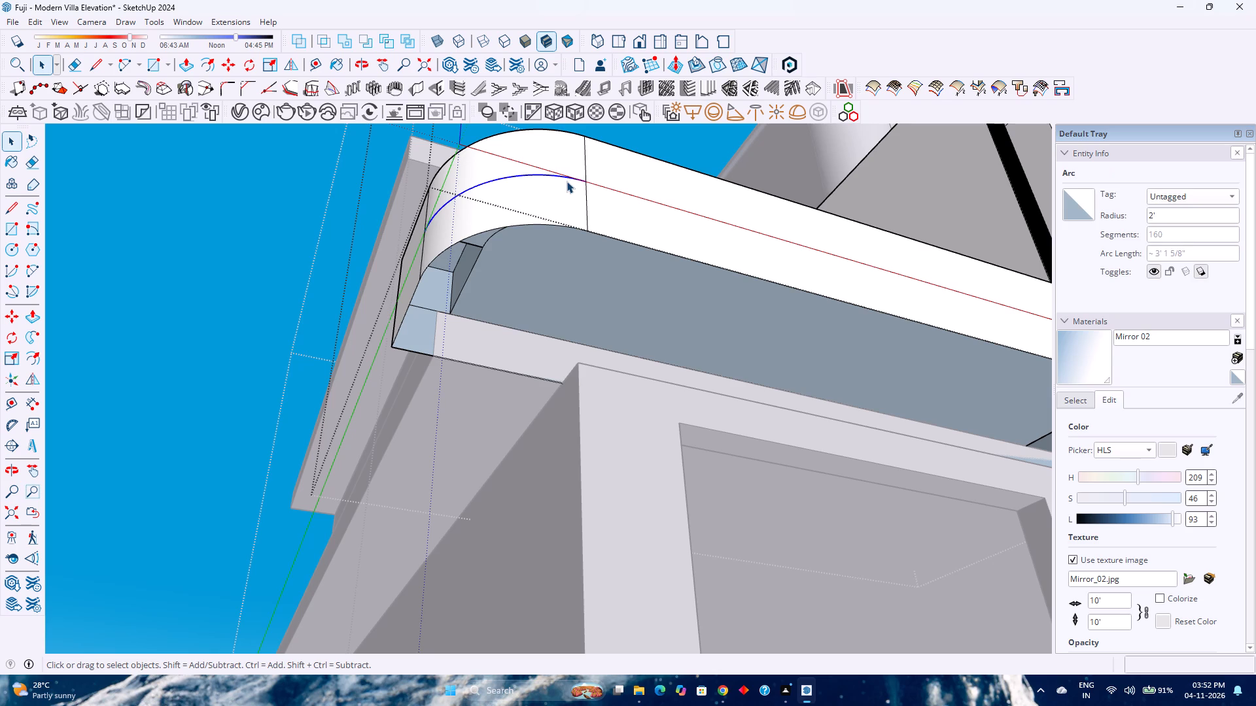
key("Delete")
scroll(566, 182, "down", 3)
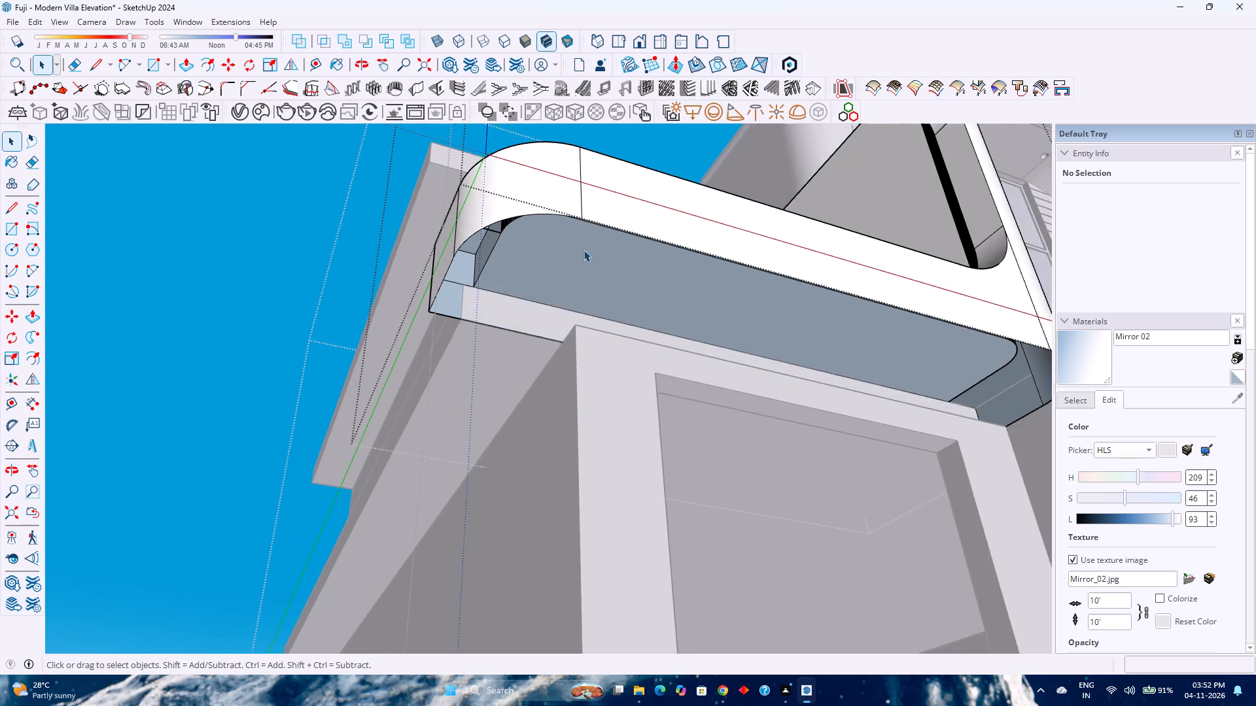
Draw a 16' 3" line along the floor slab's bottom front edge, from the lower return's end corner to the tower-side end.
middle_click_drag(590, 262, 314, 294)
scroll(314, 294, "down", 2)
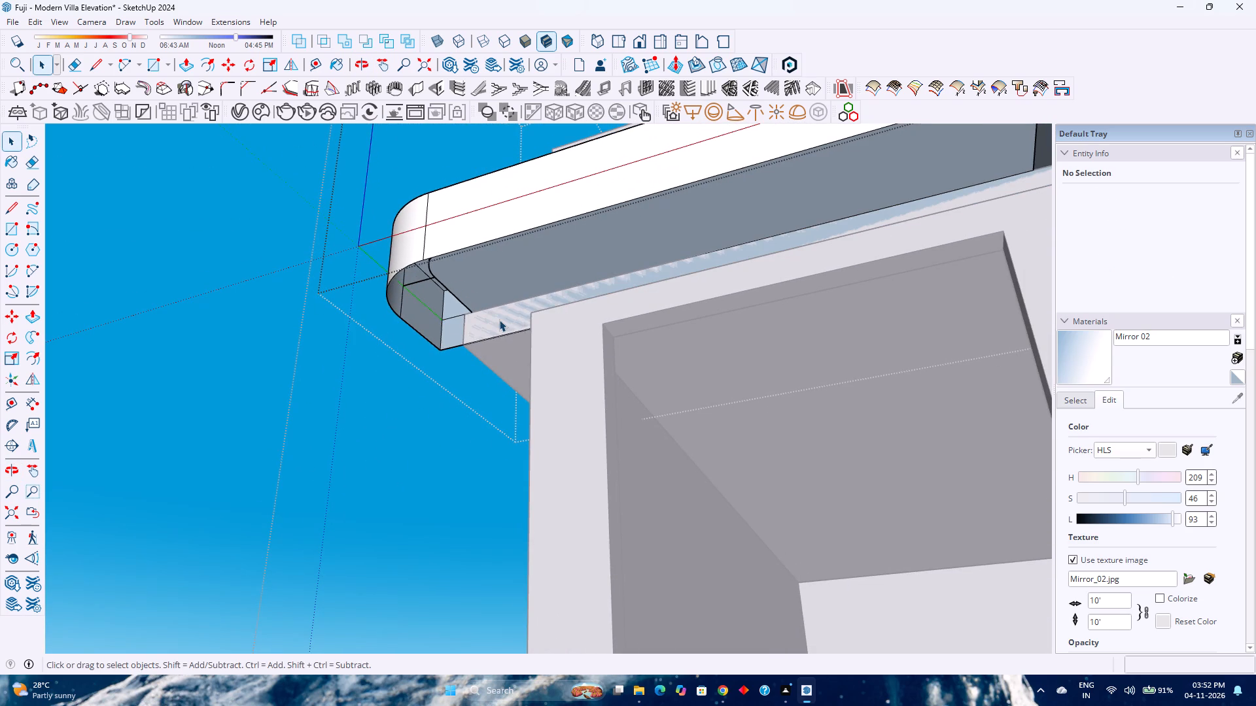
key("l")
left_click(445, 352)
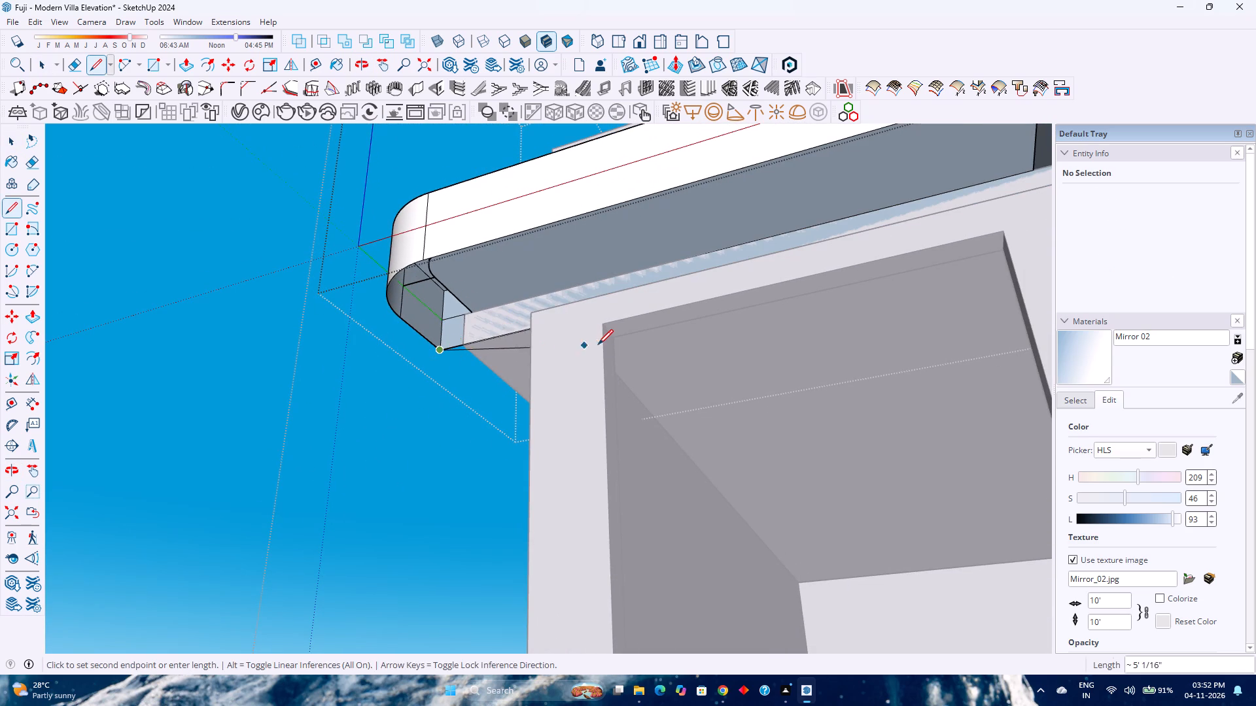
scroll(599, 344, "down", 1)
middle_click_drag(599, 344, 806, 419)
middle_click(806, 419)
scroll(939, 341, "up", 7)
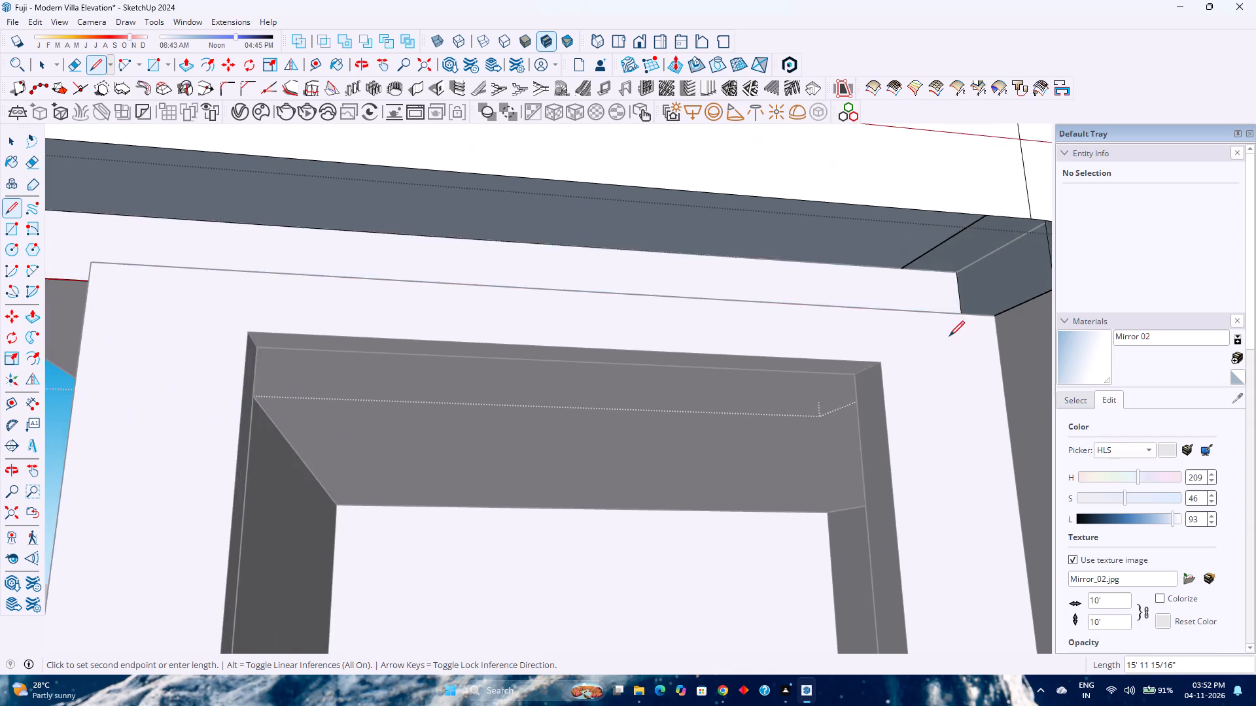
middle_click_drag(950, 336, 969, 349)
scroll(962, 314, "up", 15)
middle_click_drag(960, 316, 979, 372)
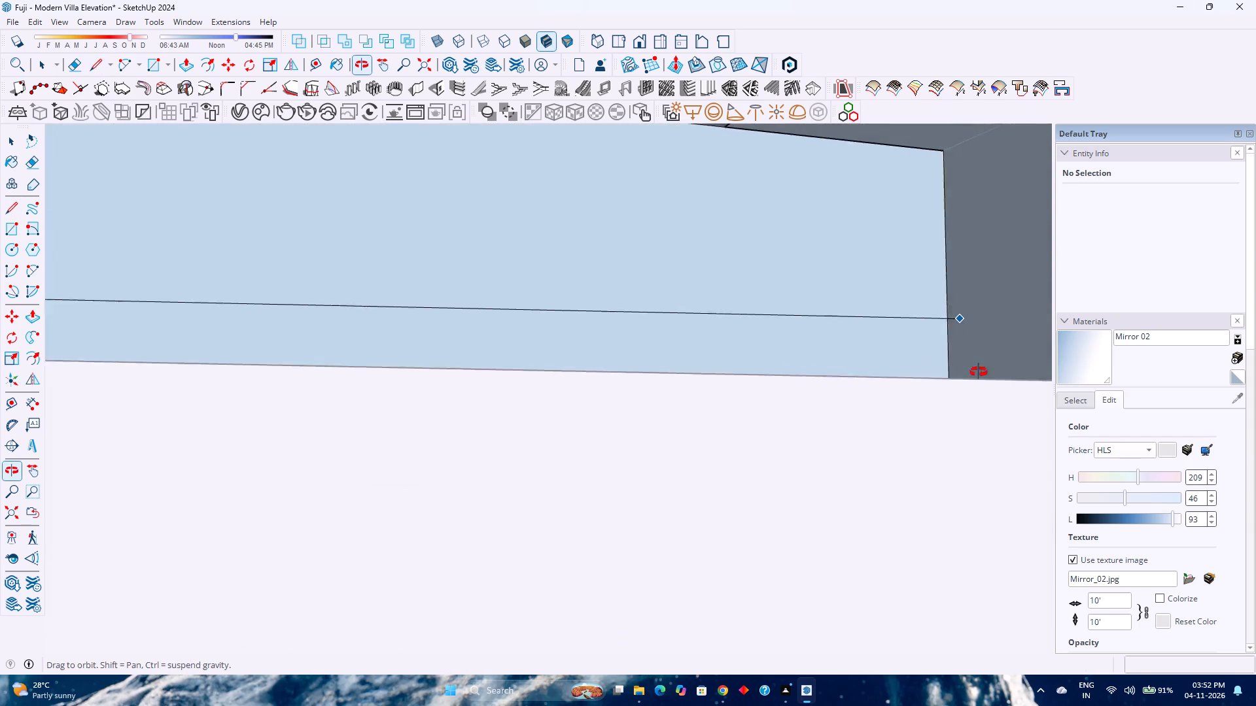
middle_click_drag(979, 372, 983, 395)
left_click(949, 388)
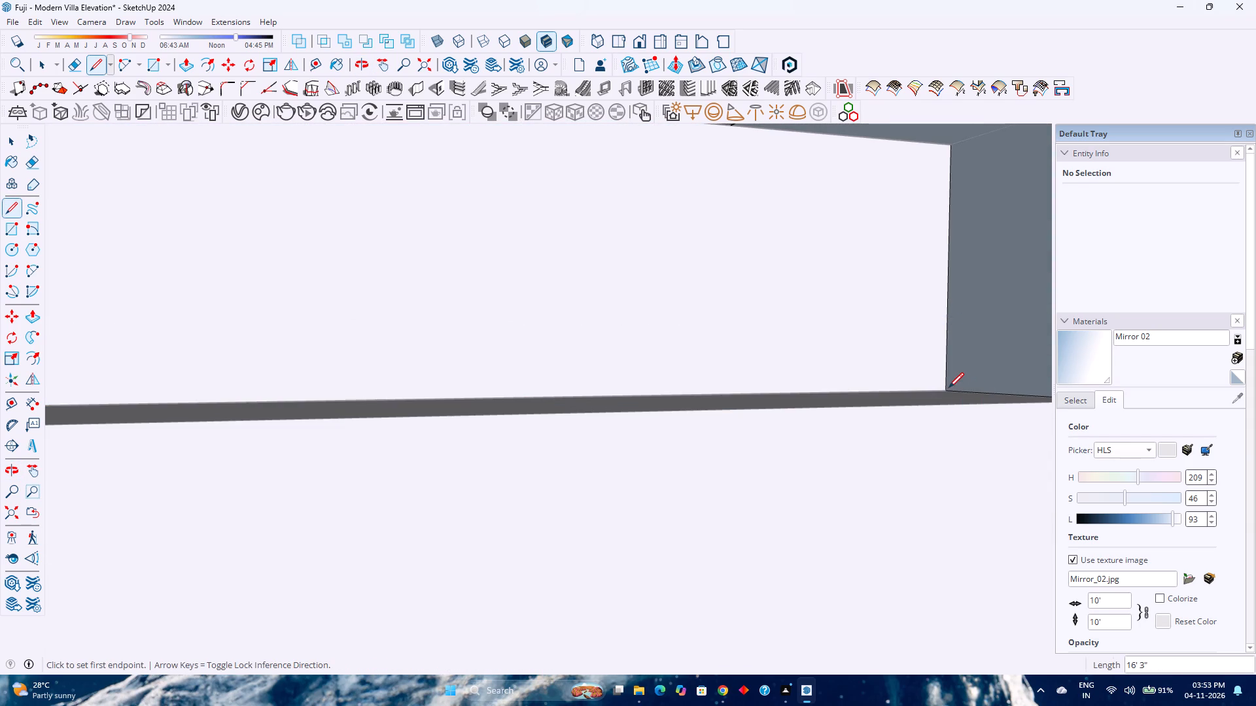
scroll(797, 355, "down", 9)
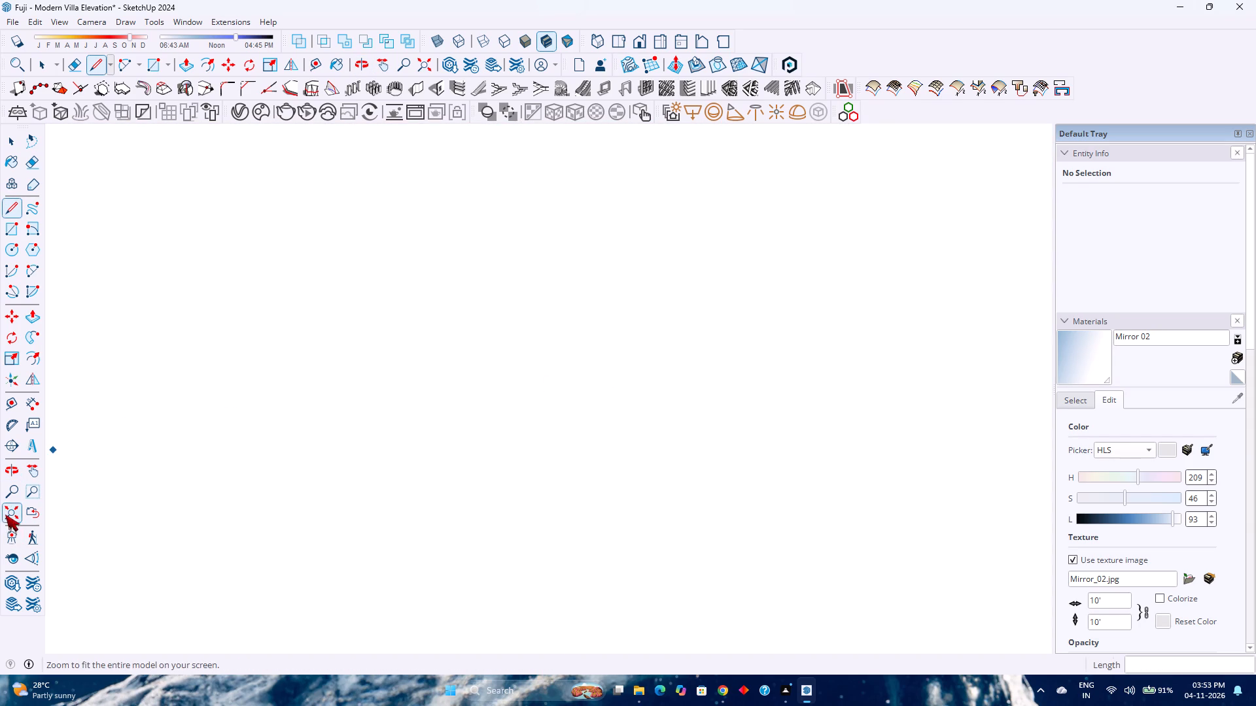
left_click(11, 513)
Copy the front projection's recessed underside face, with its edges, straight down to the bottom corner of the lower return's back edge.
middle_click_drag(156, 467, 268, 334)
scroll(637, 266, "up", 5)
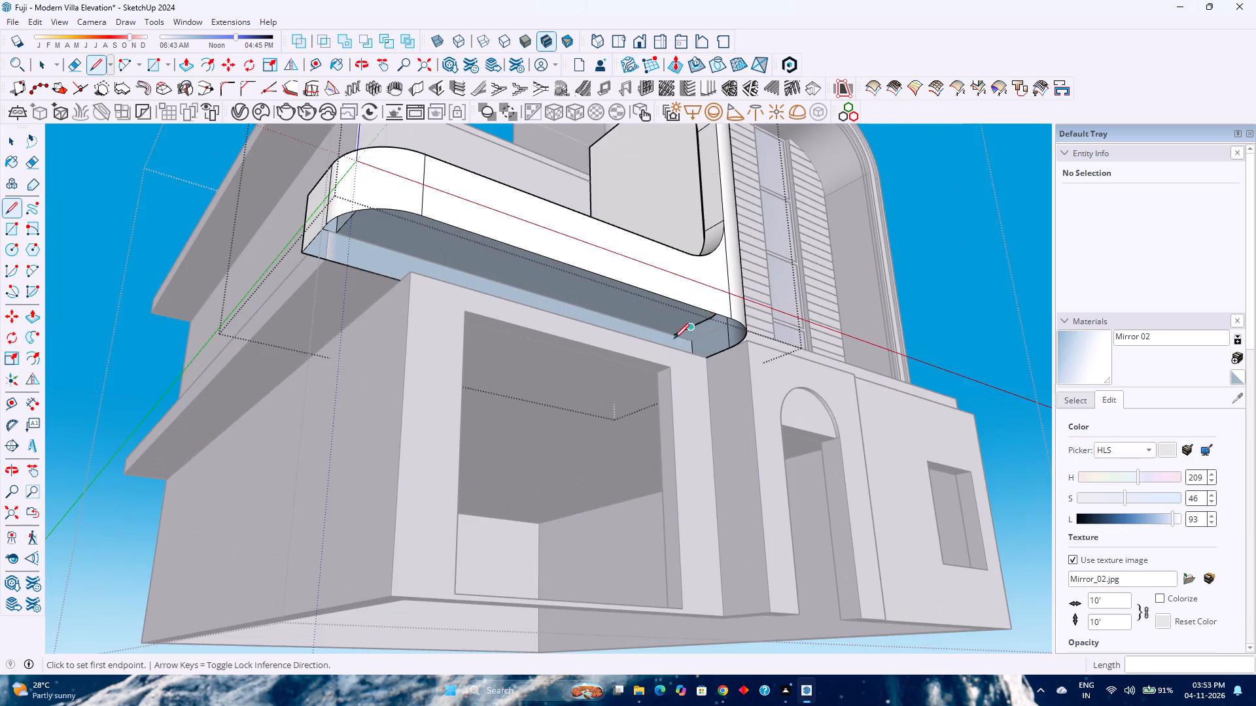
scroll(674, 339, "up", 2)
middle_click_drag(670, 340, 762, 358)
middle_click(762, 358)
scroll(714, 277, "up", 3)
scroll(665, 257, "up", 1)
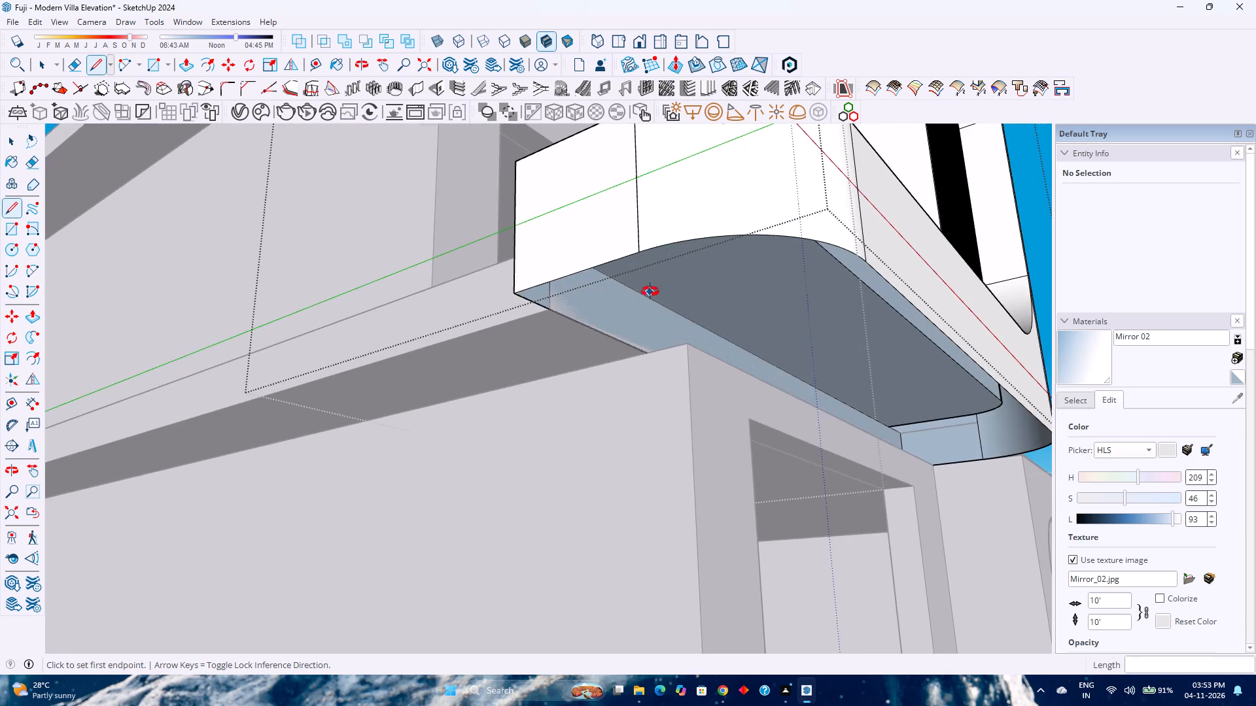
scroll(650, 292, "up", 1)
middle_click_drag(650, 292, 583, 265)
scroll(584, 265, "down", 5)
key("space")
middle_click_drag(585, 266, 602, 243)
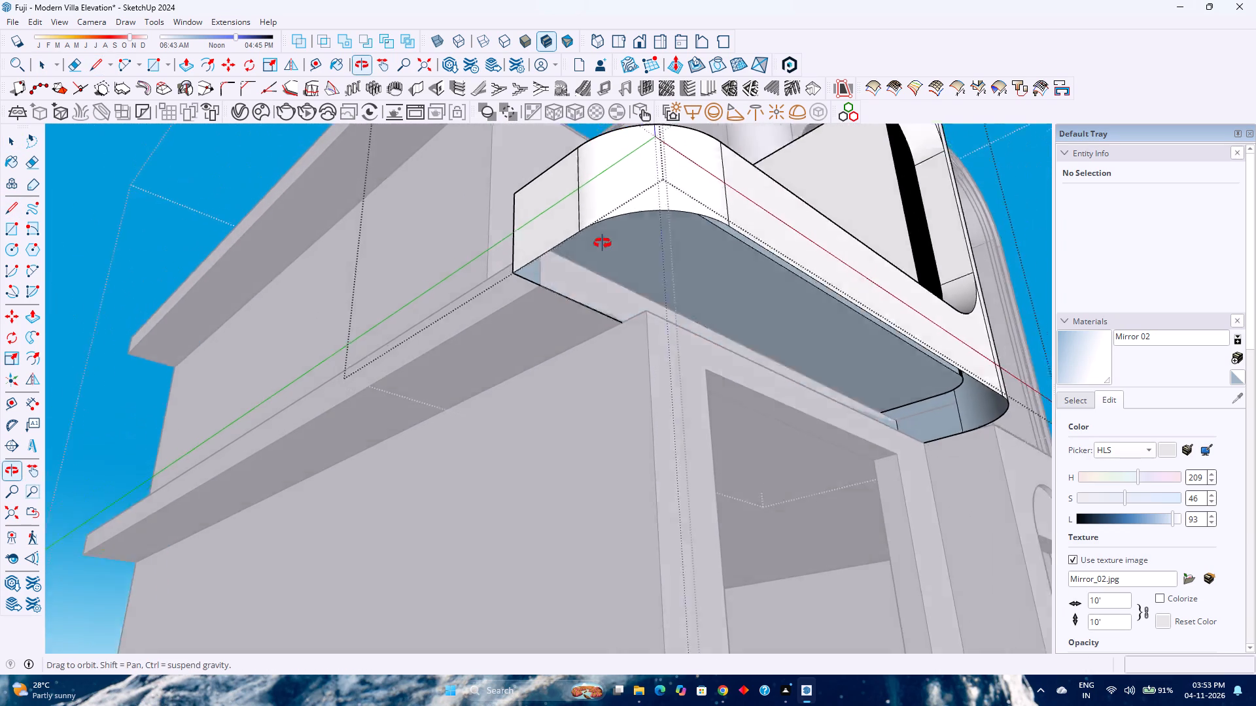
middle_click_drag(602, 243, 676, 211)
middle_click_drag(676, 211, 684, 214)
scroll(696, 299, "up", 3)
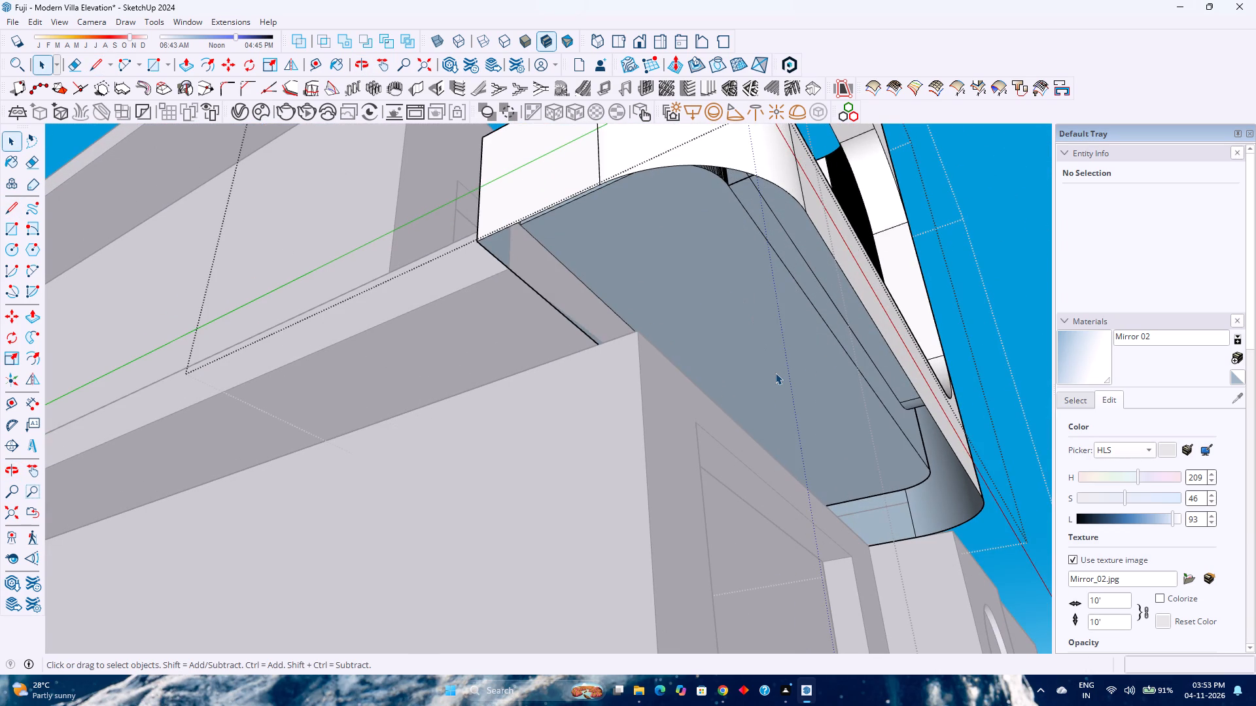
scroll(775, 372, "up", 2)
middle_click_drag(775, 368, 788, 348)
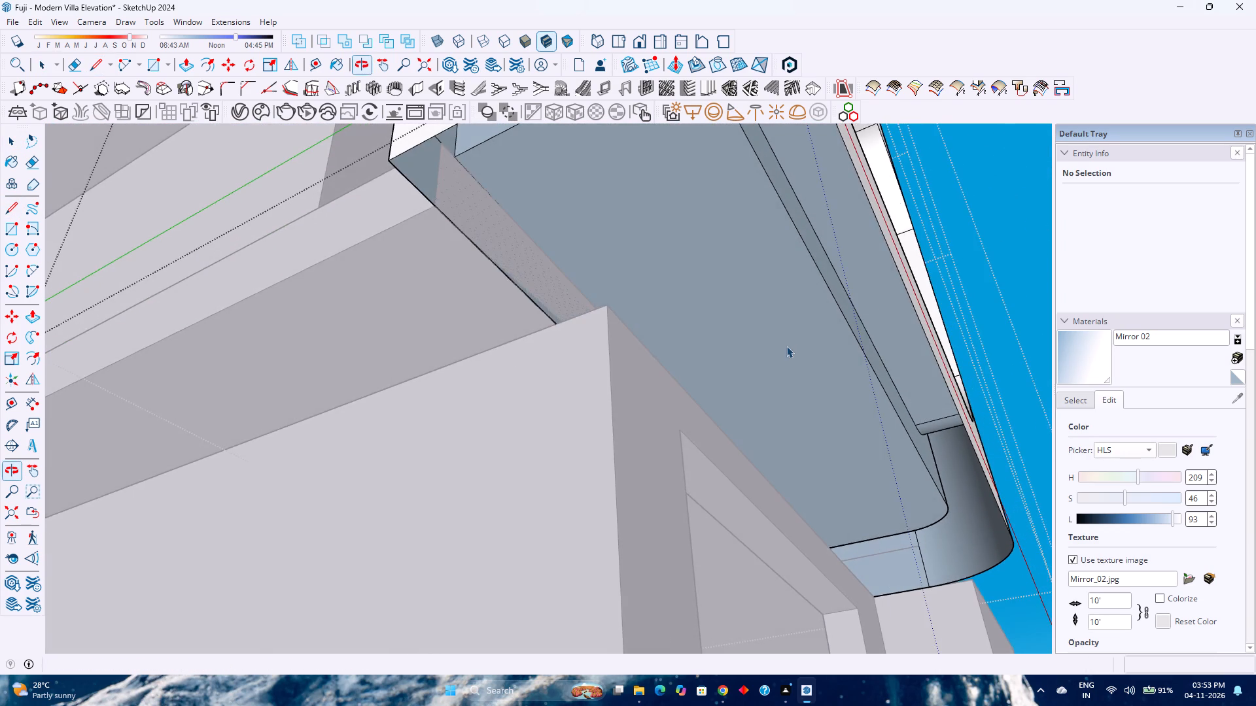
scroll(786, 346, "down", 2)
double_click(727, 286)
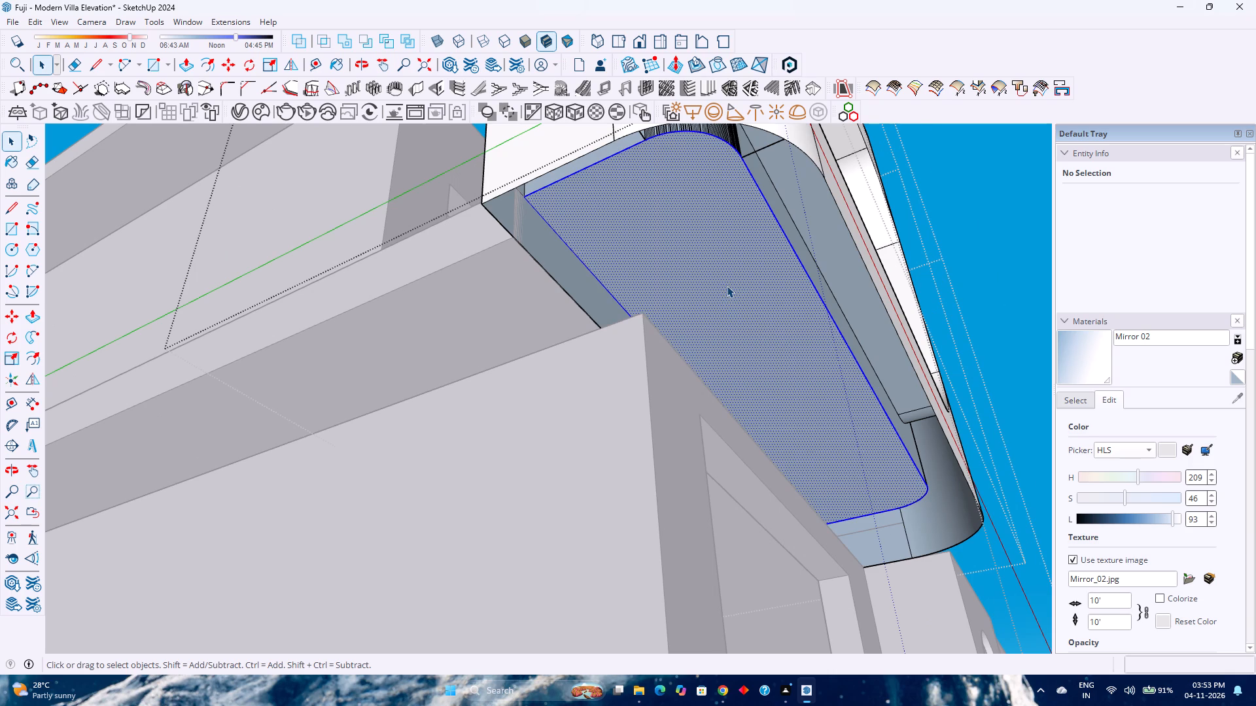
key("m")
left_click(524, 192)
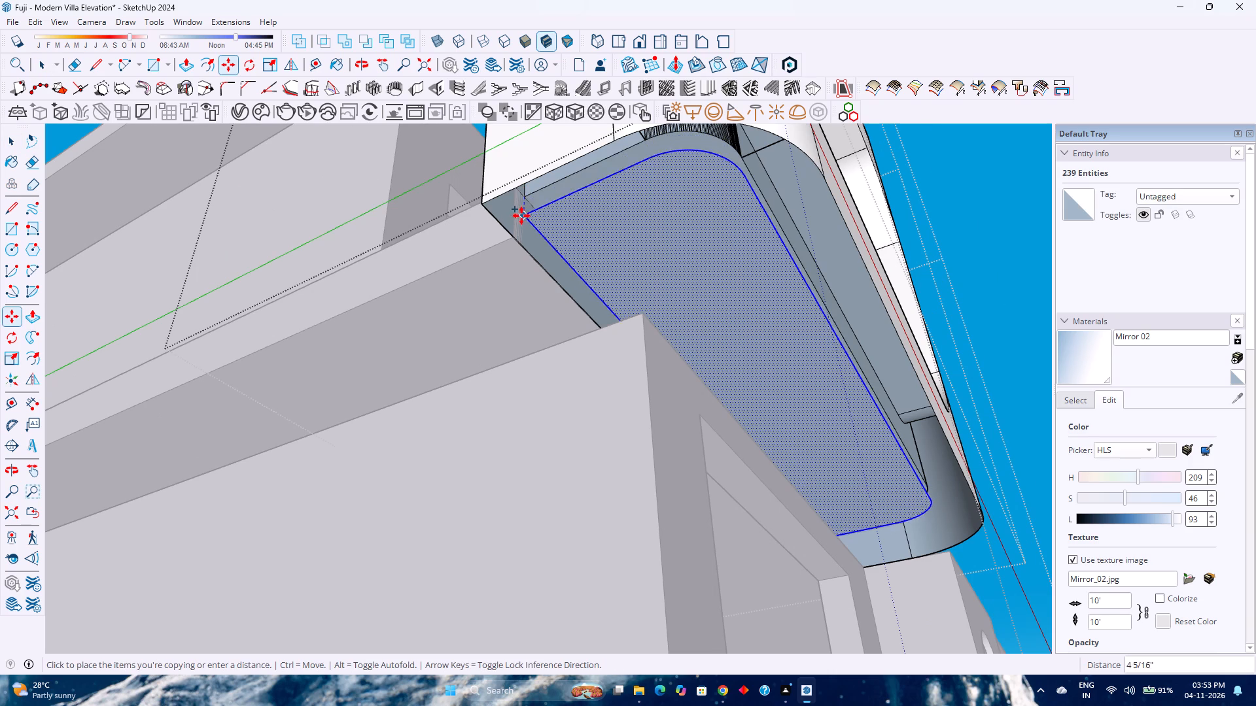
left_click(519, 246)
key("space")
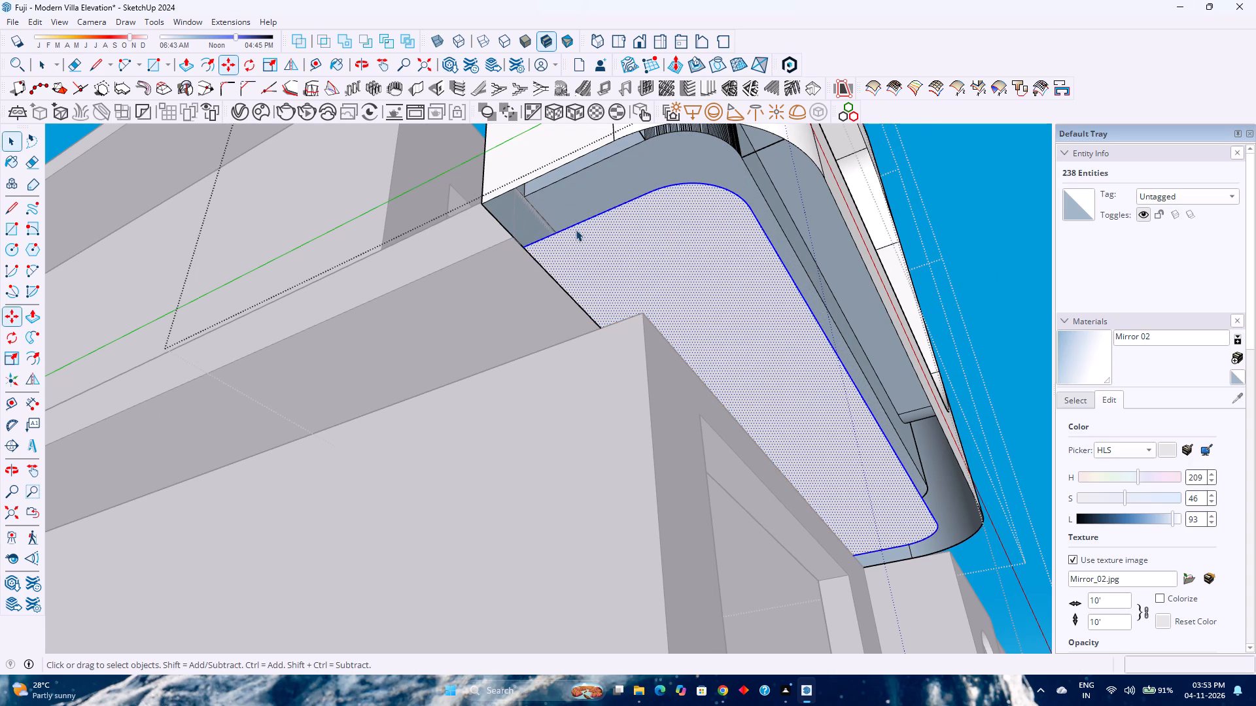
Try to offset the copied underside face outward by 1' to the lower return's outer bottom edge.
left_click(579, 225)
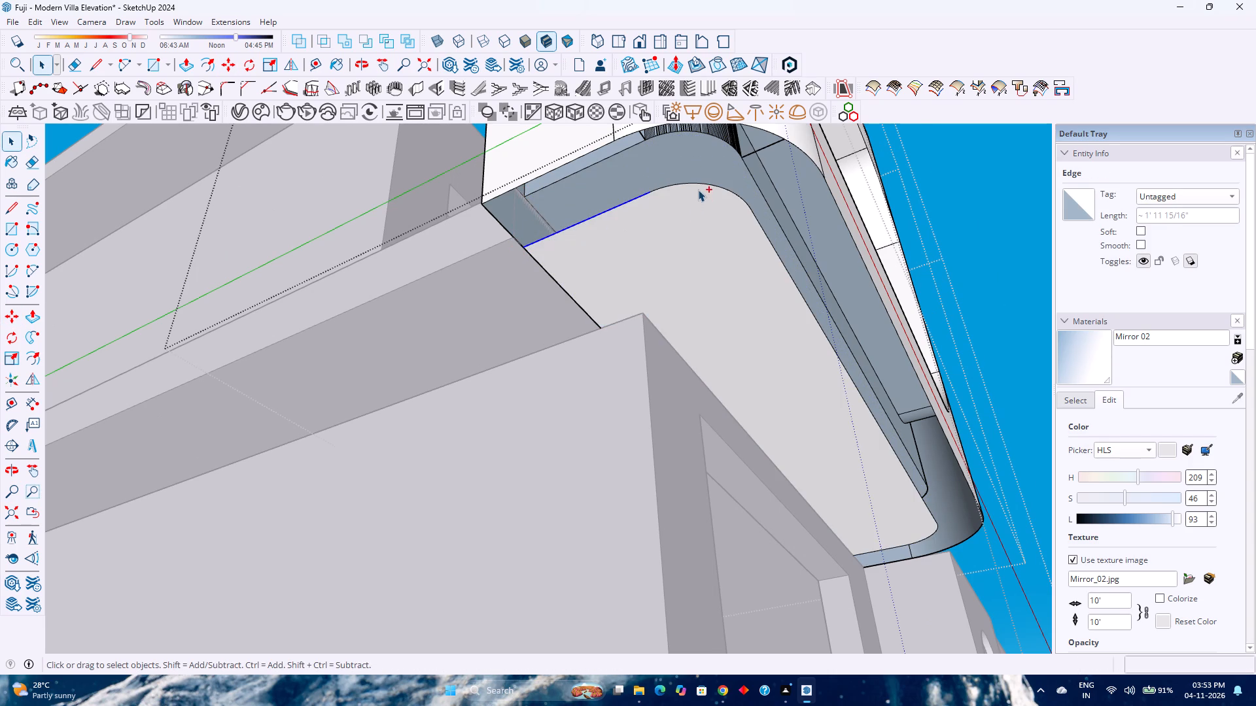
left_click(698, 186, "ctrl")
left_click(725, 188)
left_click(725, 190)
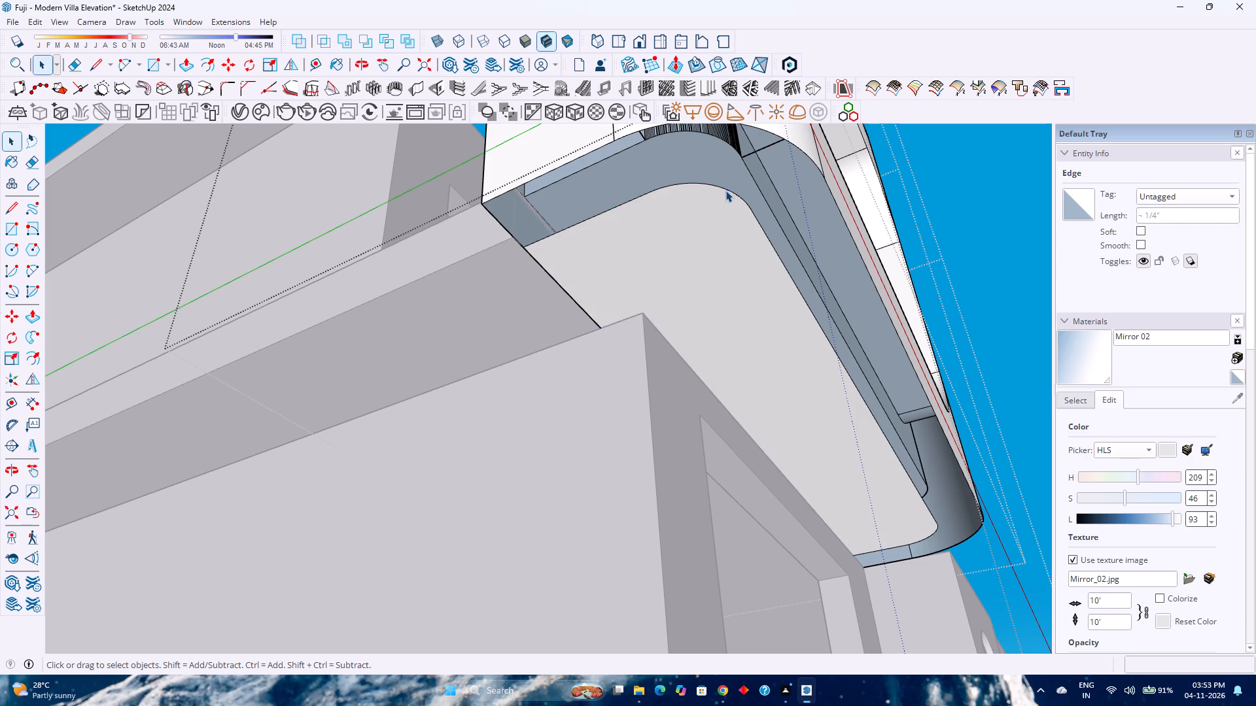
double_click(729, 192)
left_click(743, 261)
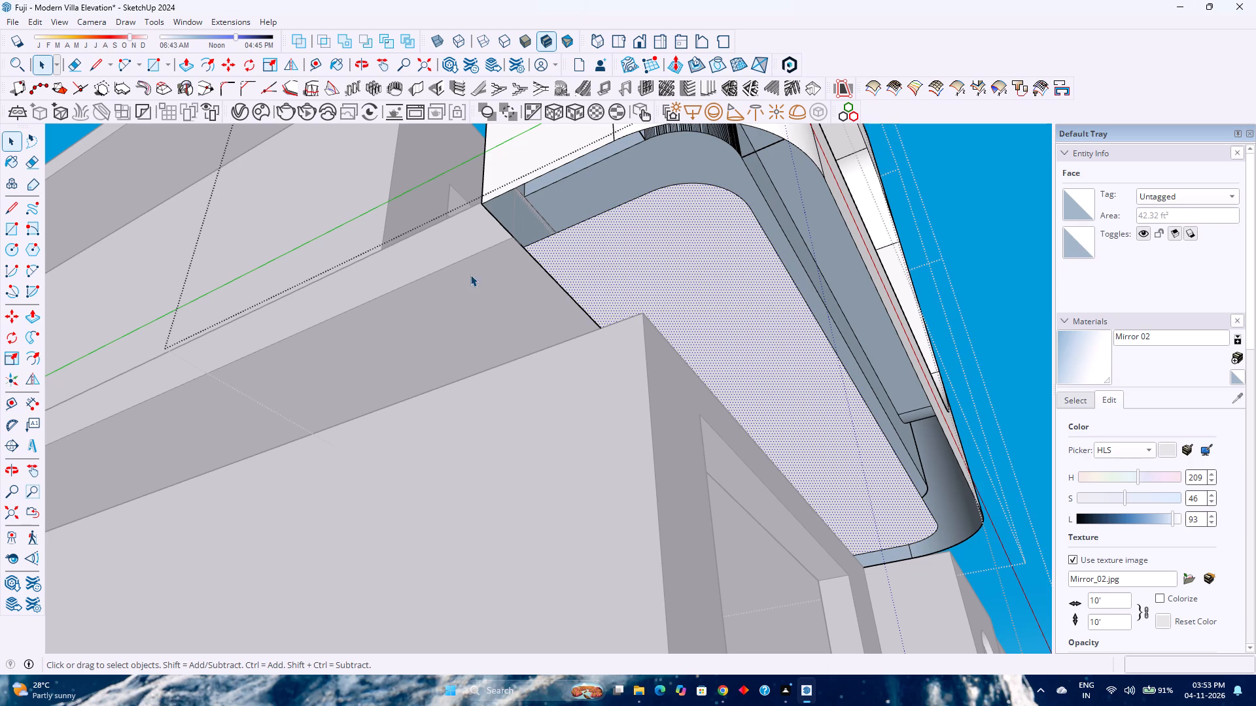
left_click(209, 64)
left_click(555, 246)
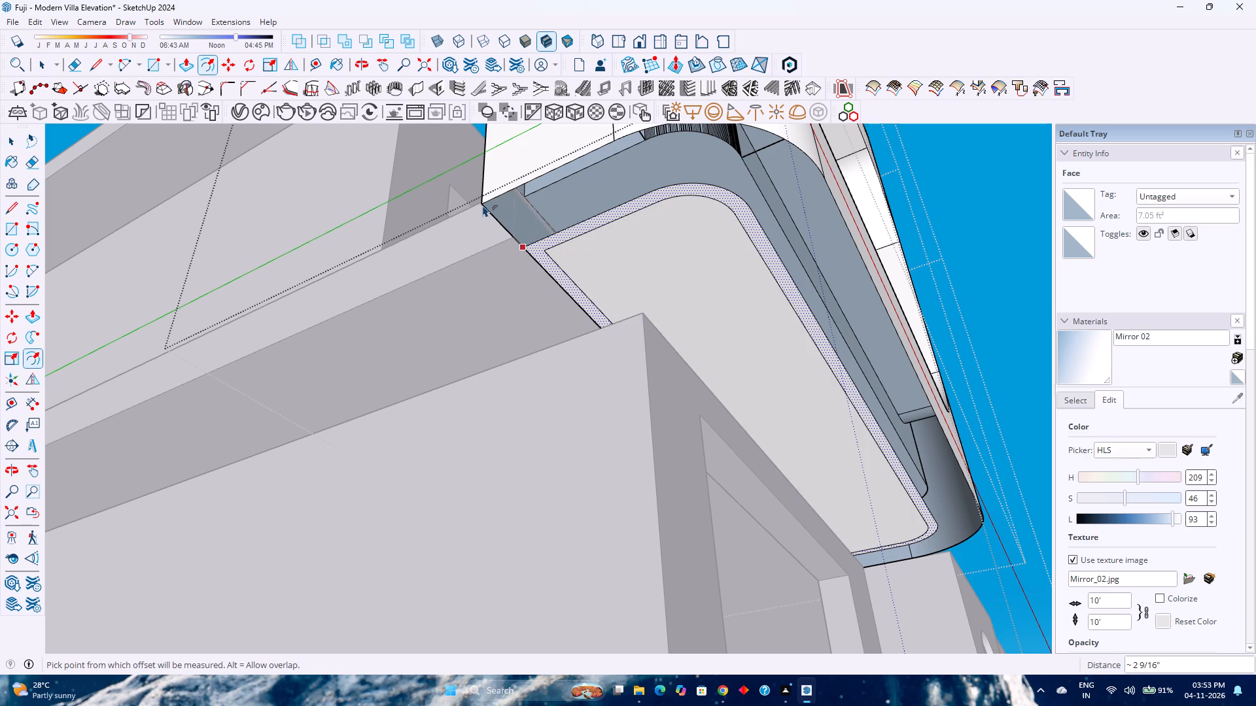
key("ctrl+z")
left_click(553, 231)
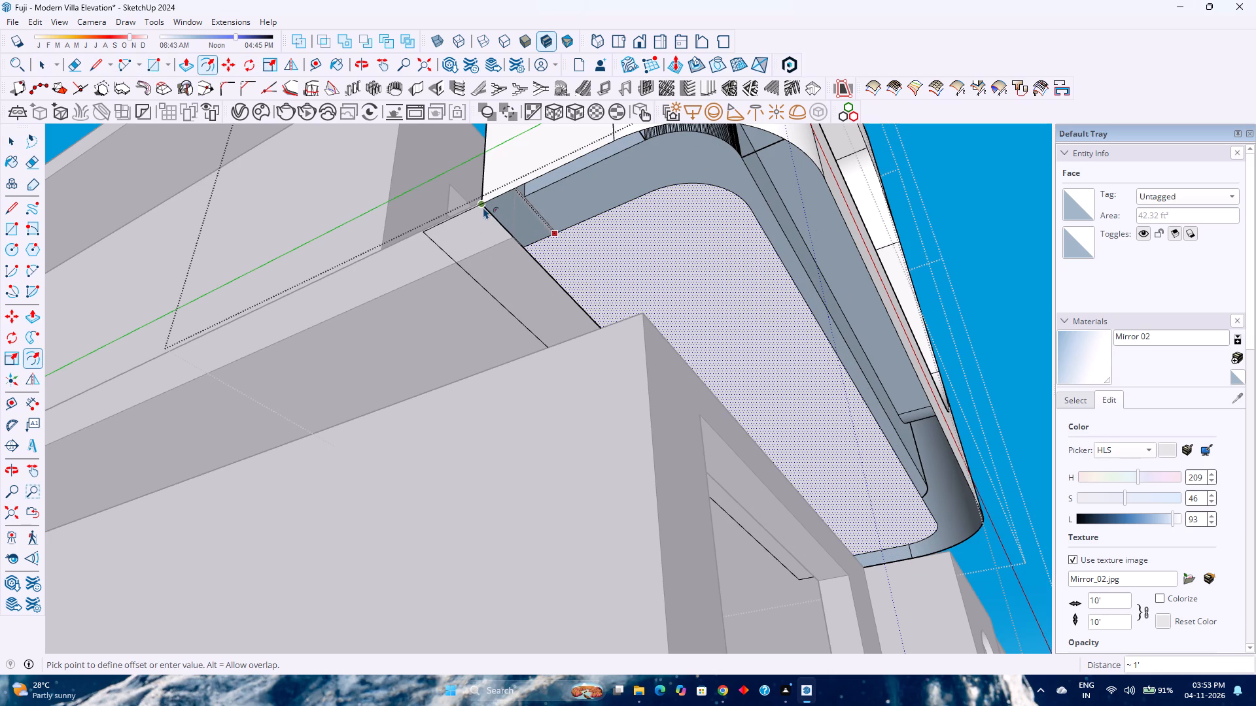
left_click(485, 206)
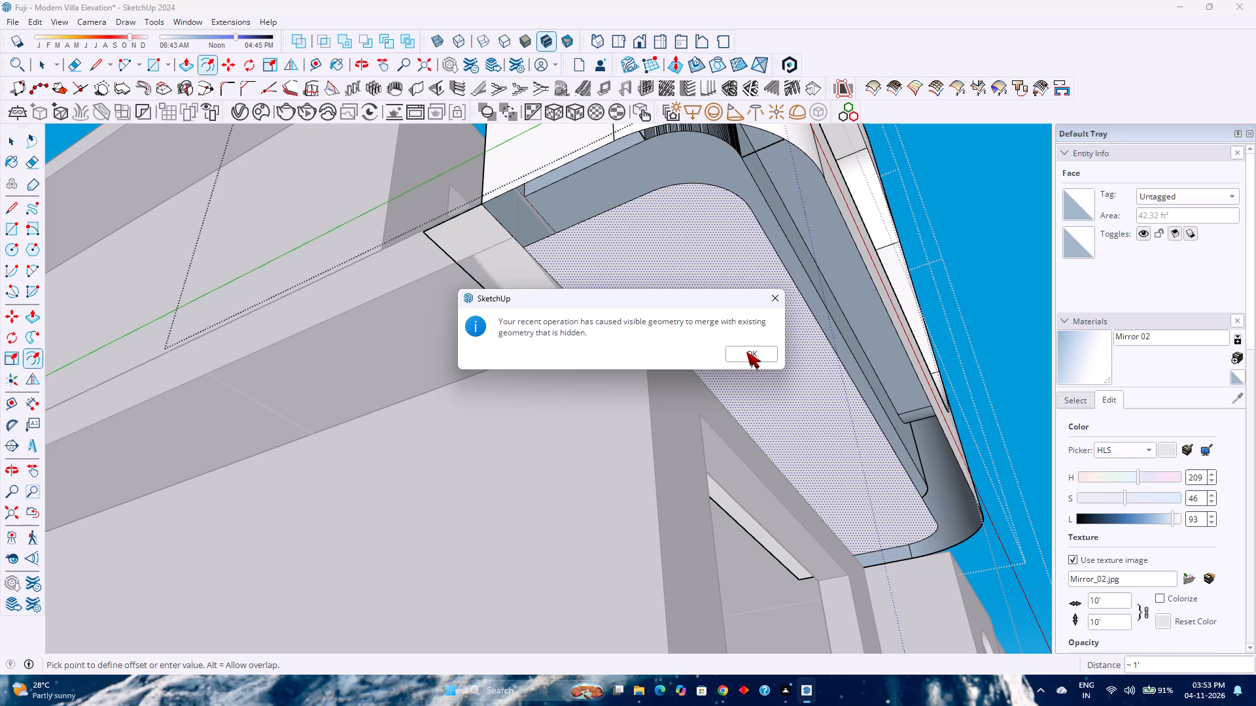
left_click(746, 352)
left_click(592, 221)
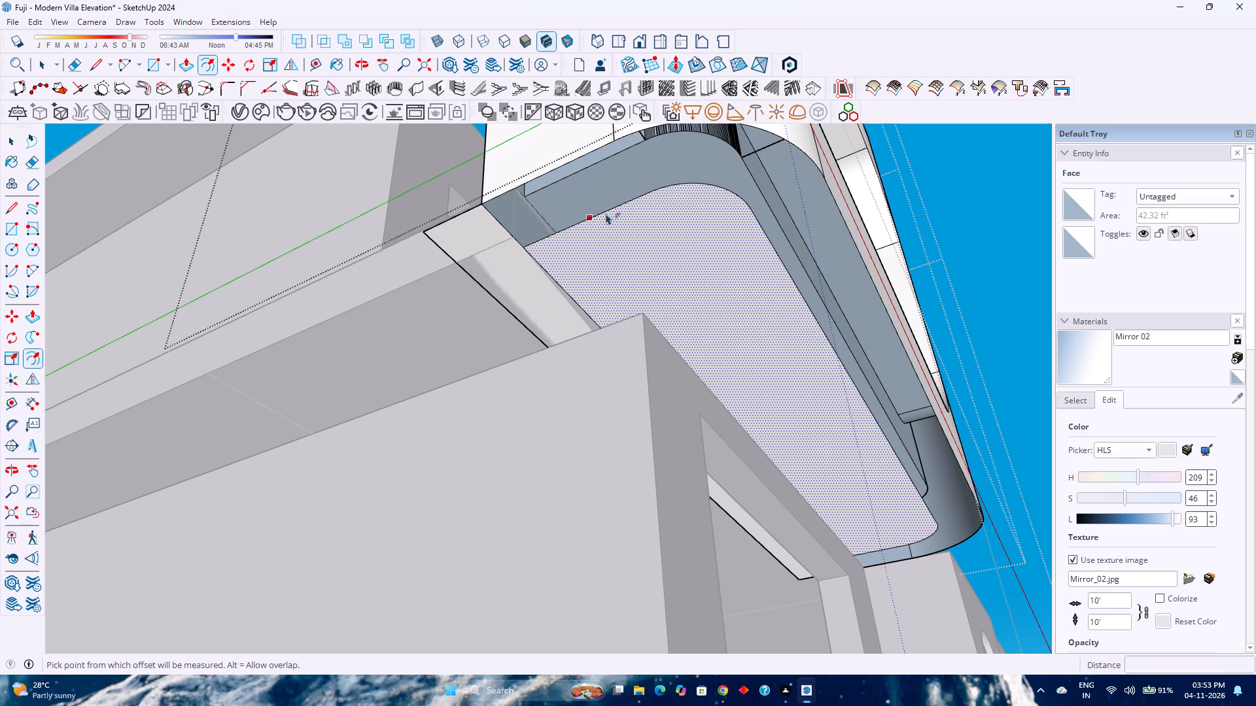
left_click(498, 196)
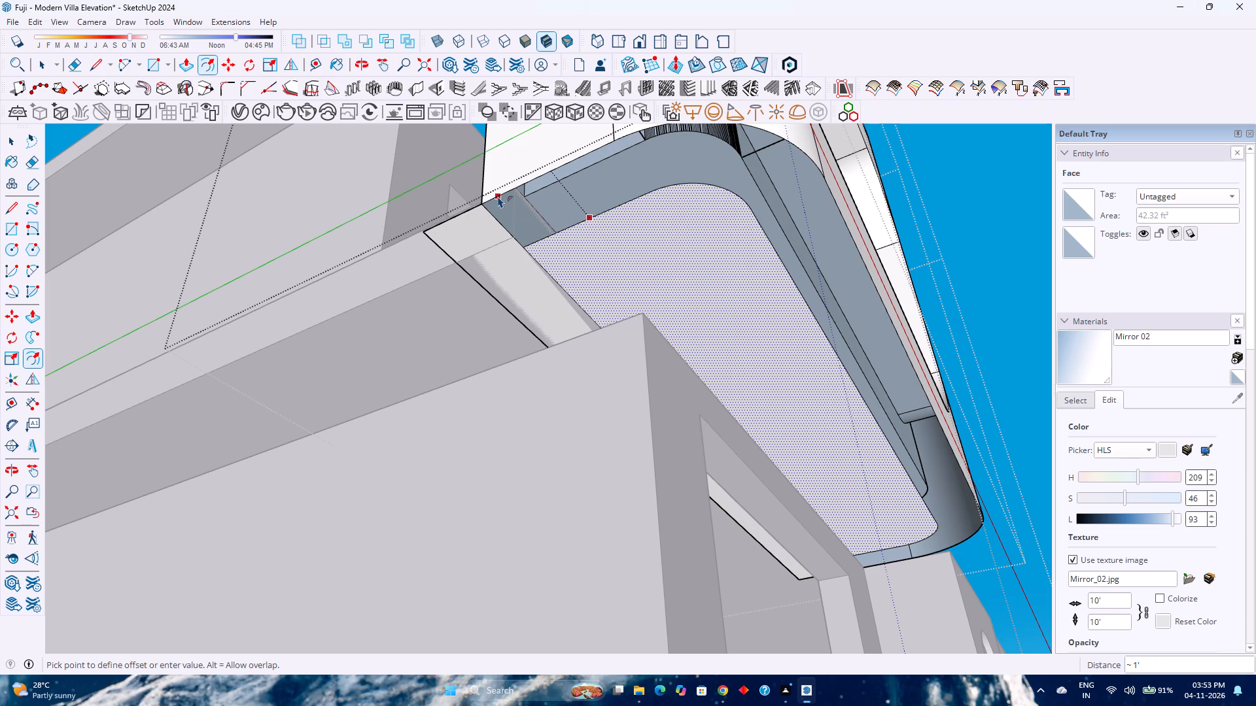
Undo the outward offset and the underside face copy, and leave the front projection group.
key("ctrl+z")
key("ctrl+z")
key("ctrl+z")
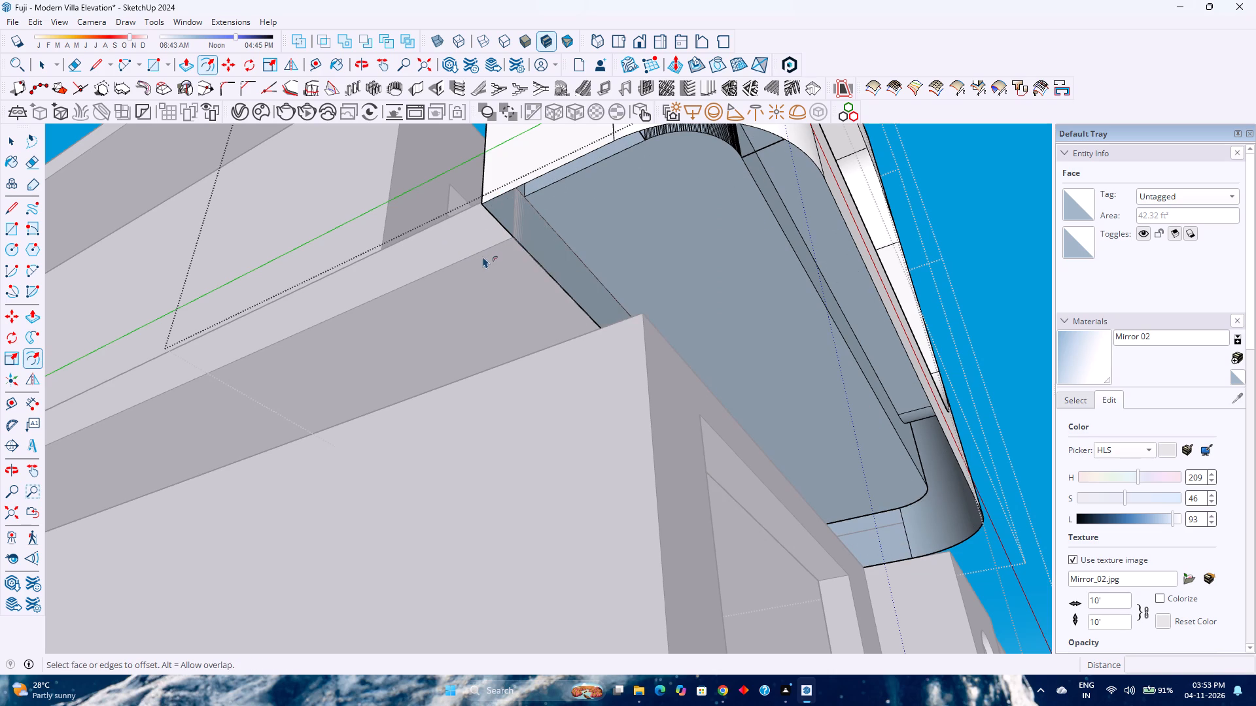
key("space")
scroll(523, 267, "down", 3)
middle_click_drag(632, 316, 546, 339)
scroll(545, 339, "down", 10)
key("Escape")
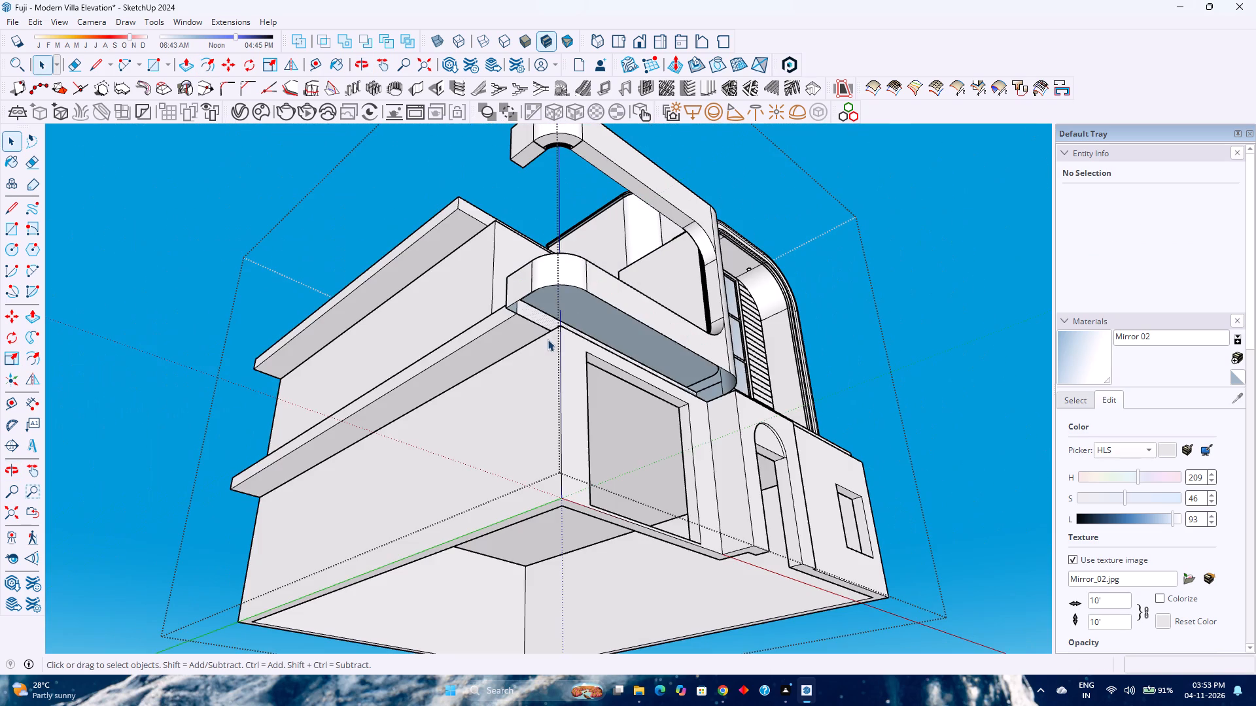
Move the front projection group 40' straight up along the blue axis, clear of the house.
left_click(635, 299)
scroll(643, 314, "up", 3)
key("m")
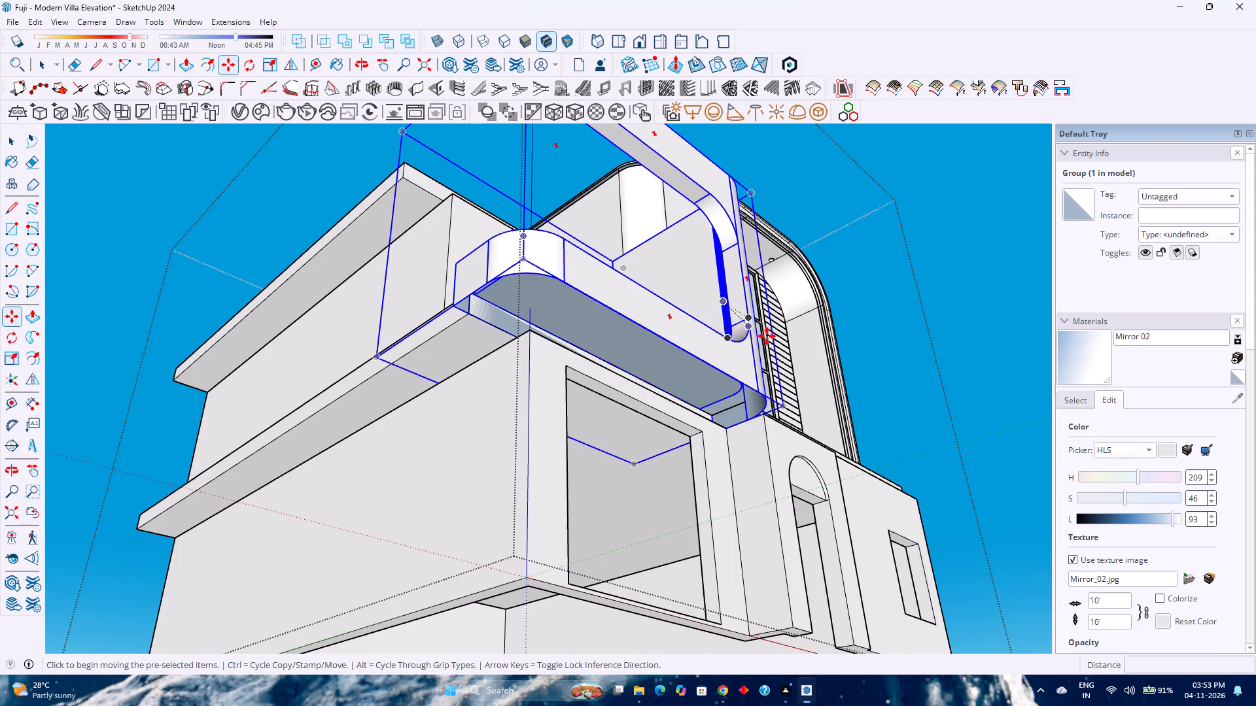
left_click(782, 407)
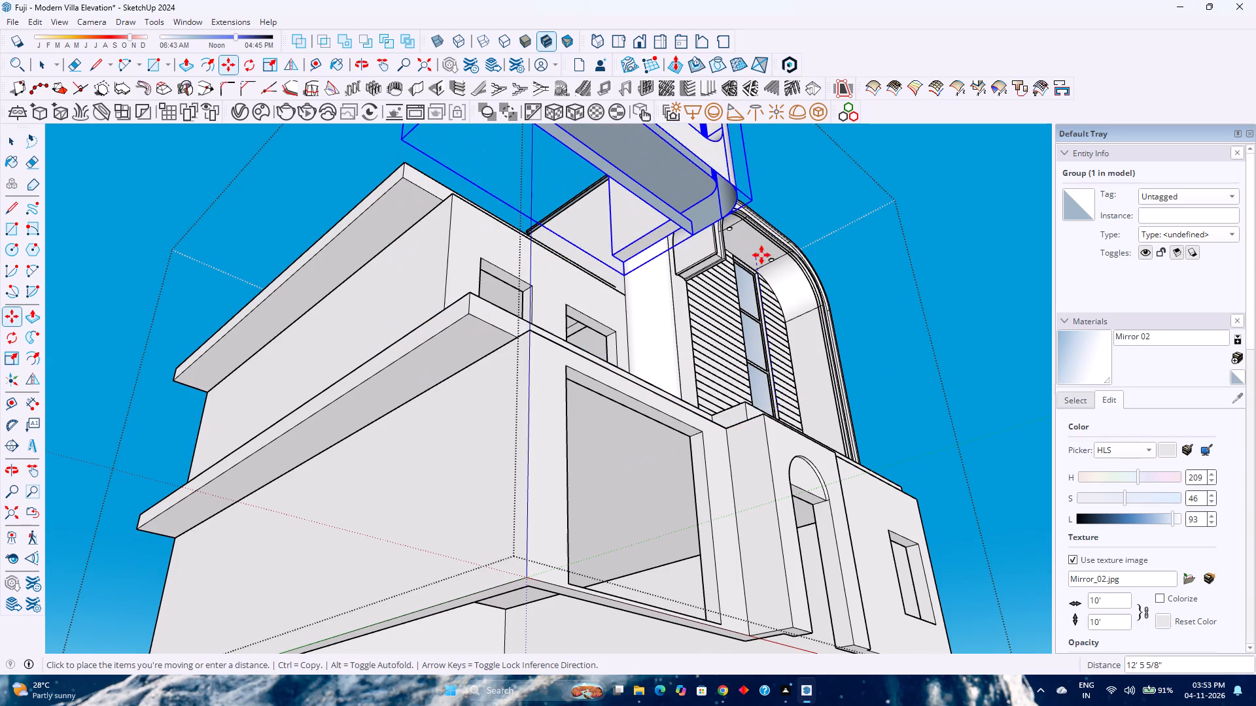
key("Up")
scroll(764, 229, "down", 4)
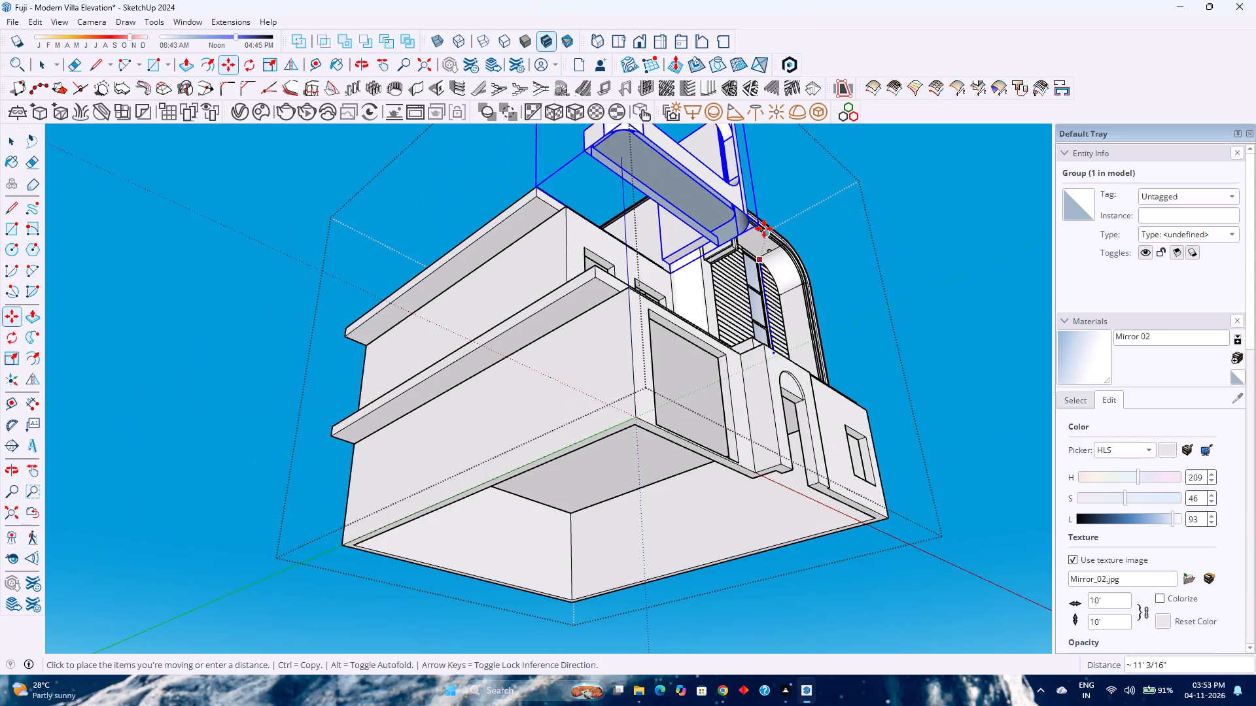
middle_click_drag(764, 229, 748, 364, "shift")
middle_click(748, 364, "shift")
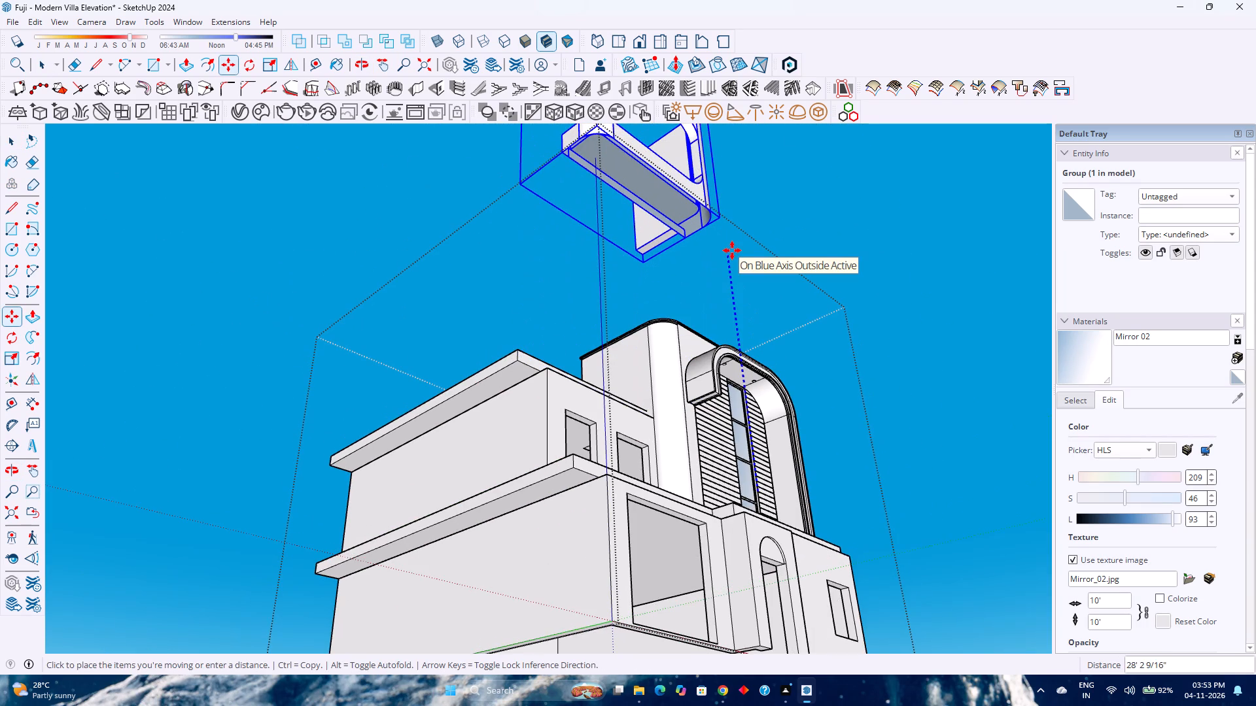
type("40'")
key("Return")
key("space")
Reopen the raised front projection group and delete the short horizontal seam on the lower return's back end corner.
middle_click_drag(709, 271, 737, 463, "shift")
scroll(697, 258, "up", 6)
double_click(694, 248)
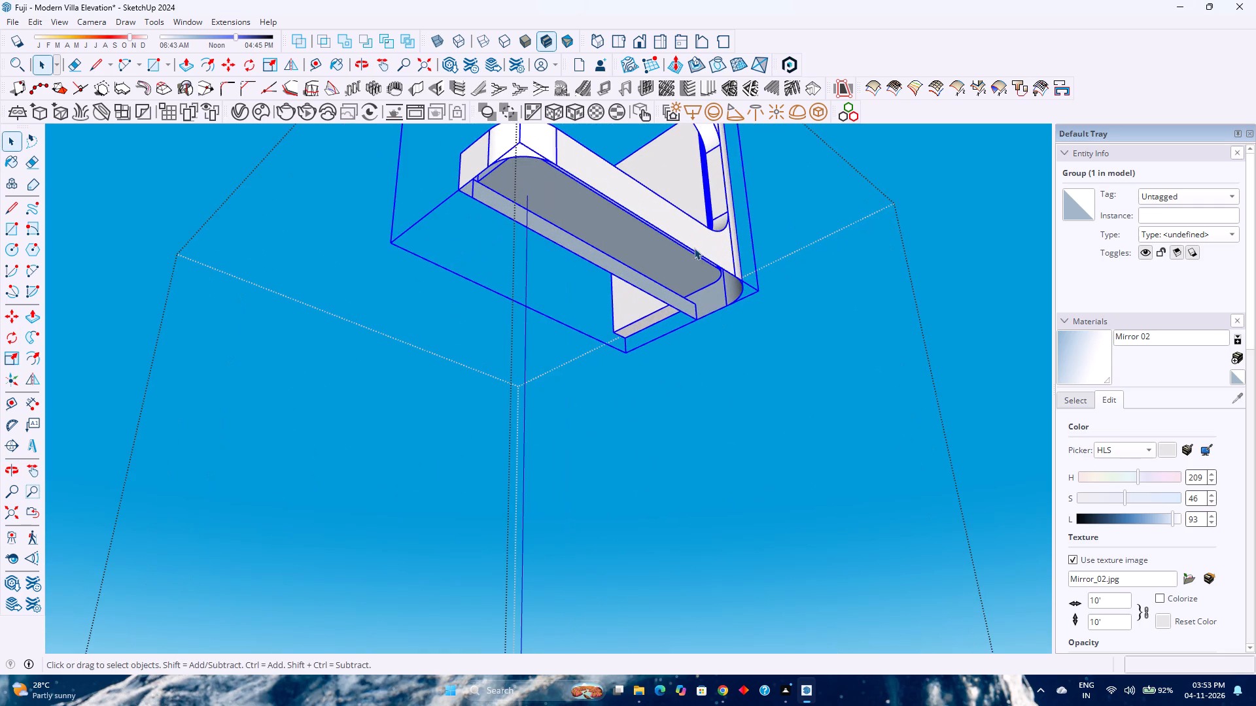
scroll(694, 248, "up", 4)
middle_click_drag(733, 340, 703, 394, "shift")
scroll(678, 398, "up", 2)
middle_click_drag(675, 396, 788, 367)
middle_click_drag(784, 357, 759, 390, "shift")
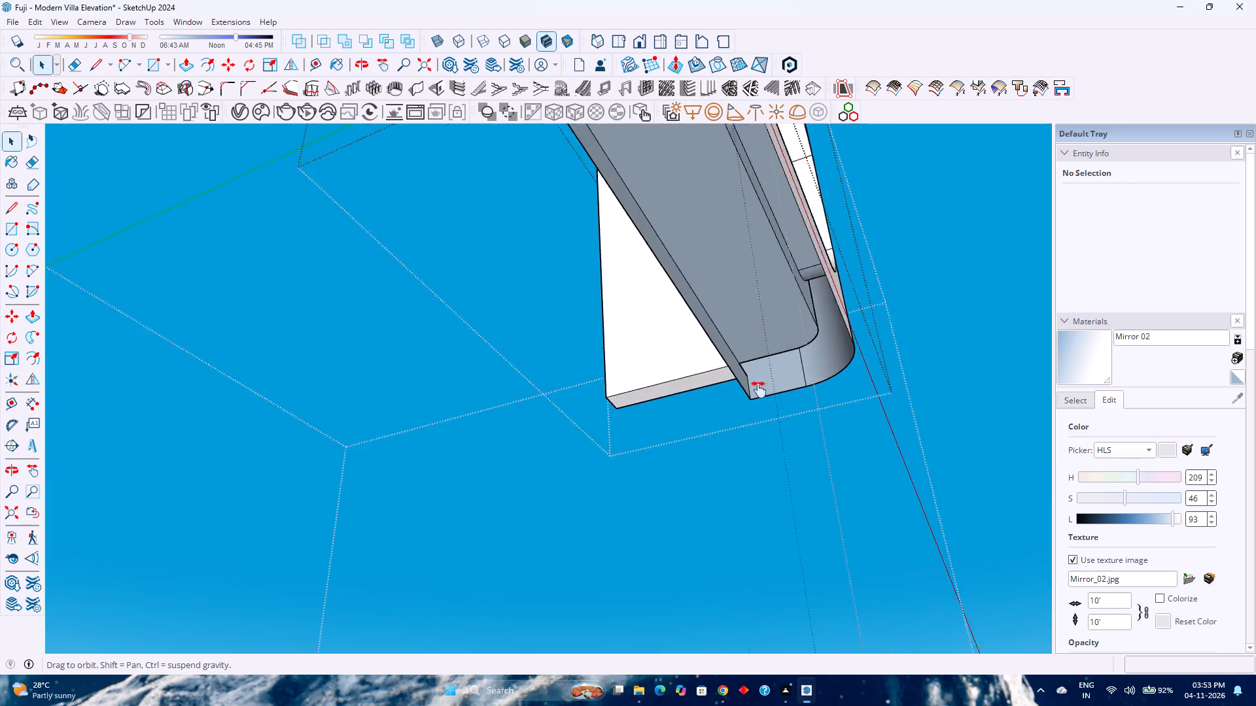
middle_click_drag(759, 390, 680, 471, "shift")
middle_click_drag(662, 457, 704, 462)
middle_click_drag(708, 410, 516, 462, "shift")
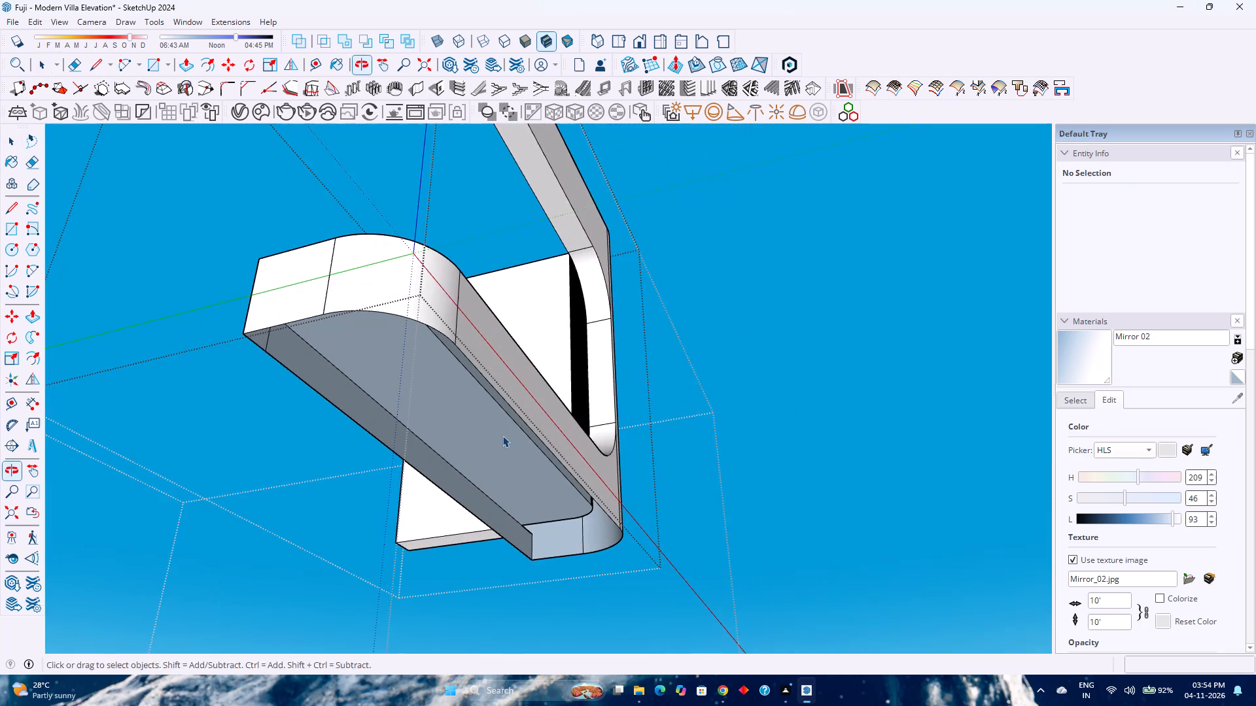
middle_click_drag(502, 435, 901, 556)
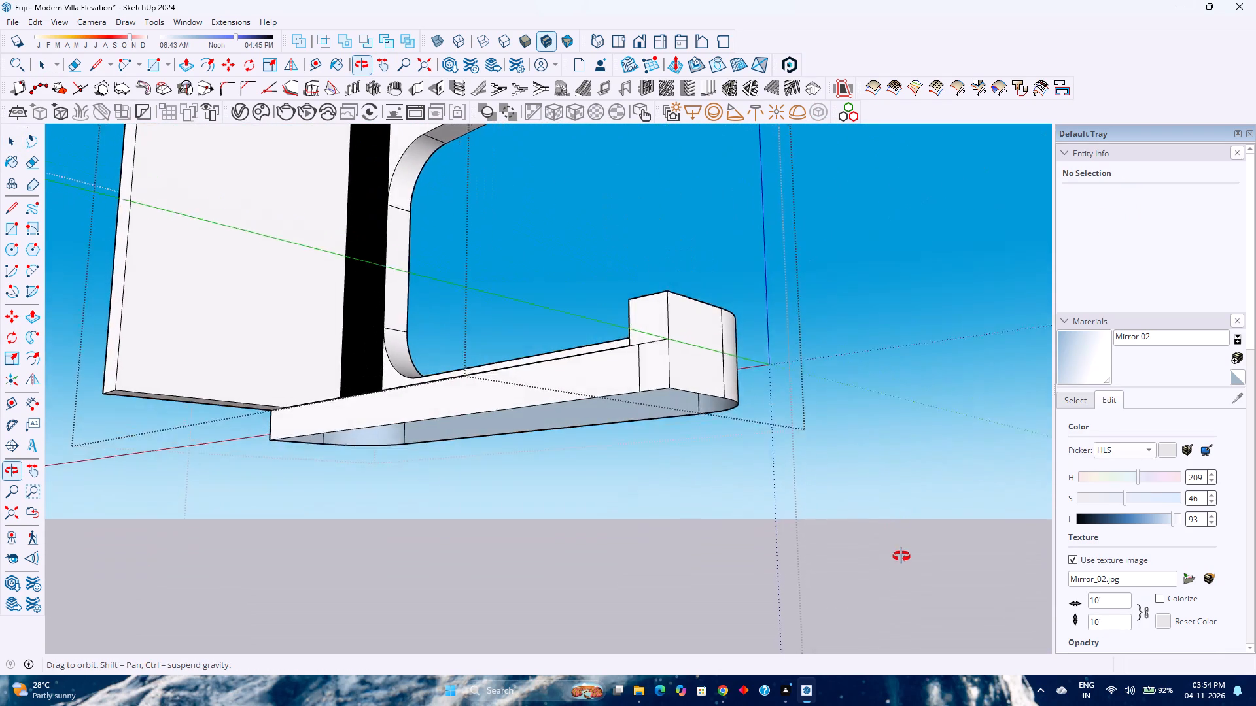
middle_click_drag(901, 556, 929, 571)
middle_click(929, 571)
scroll(723, 378, "up", 1)
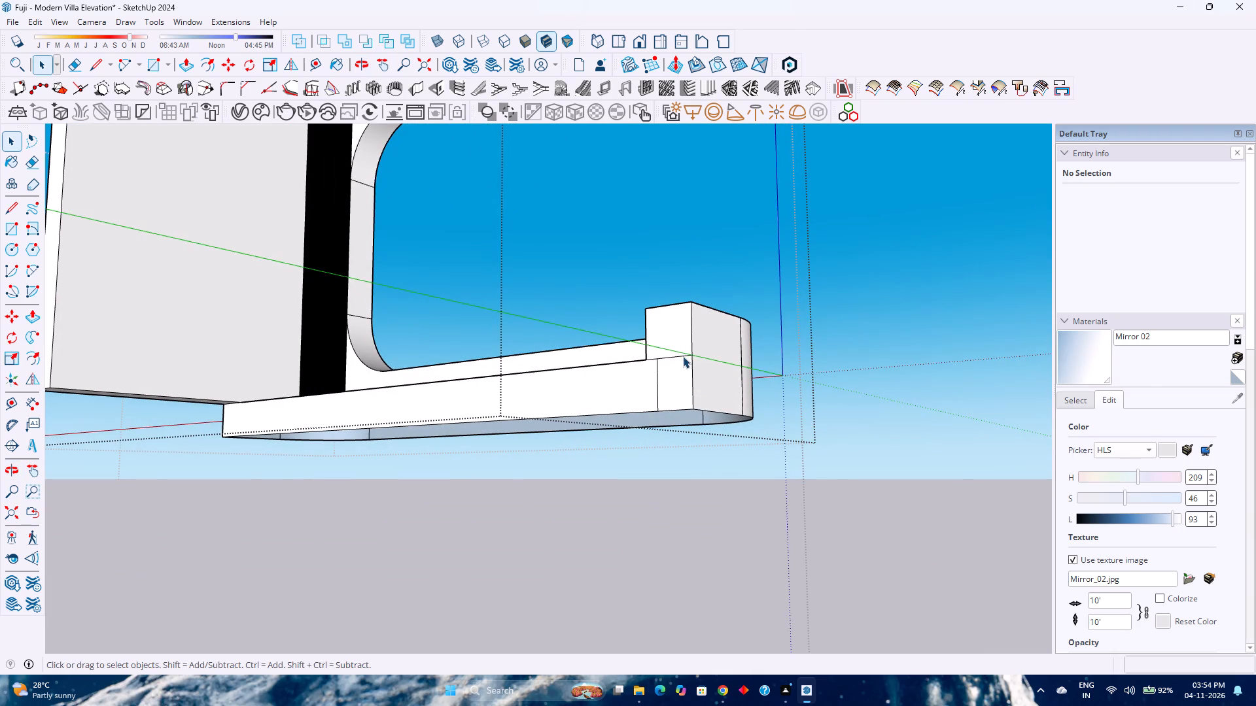
left_click(683, 356)
key("Delete")
Draw a 16' 3" line along the lower return's open bottom back edge, from its outer end corner to the opposite end corner.
middle_click_drag(579, 431, 768, 493)
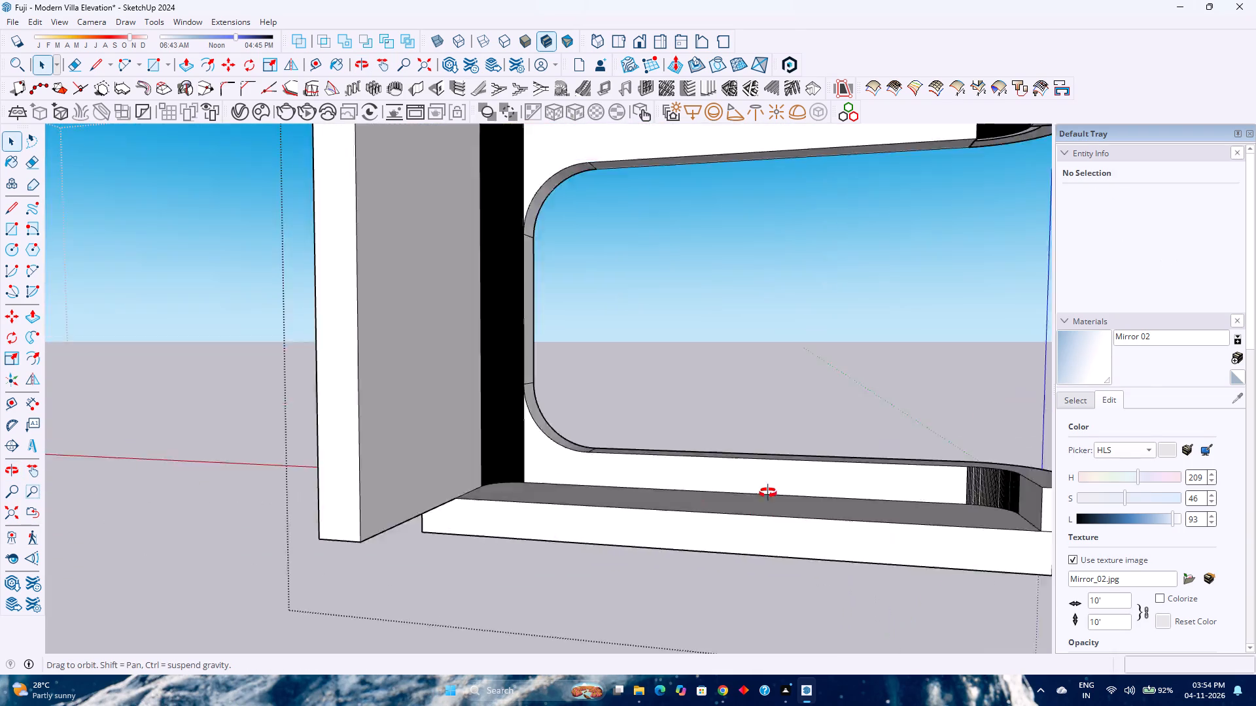
middle_click_drag(768, 493, 540, 383)
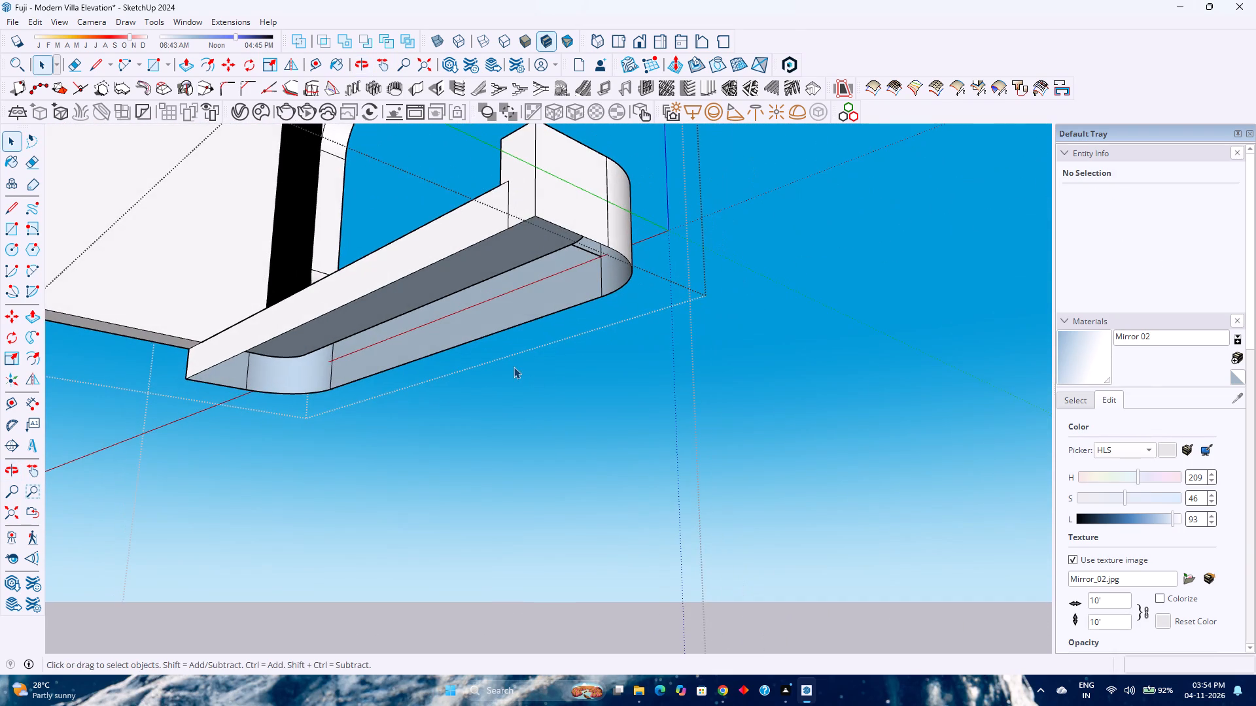
middle_click_drag(508, 367, 660, 418, "shift")
middle_click_drag(638, 422, 434, 409)
middle_click_drag(368, 409, 616, 429, "shift")
scroll(461, 437, "up", 2)
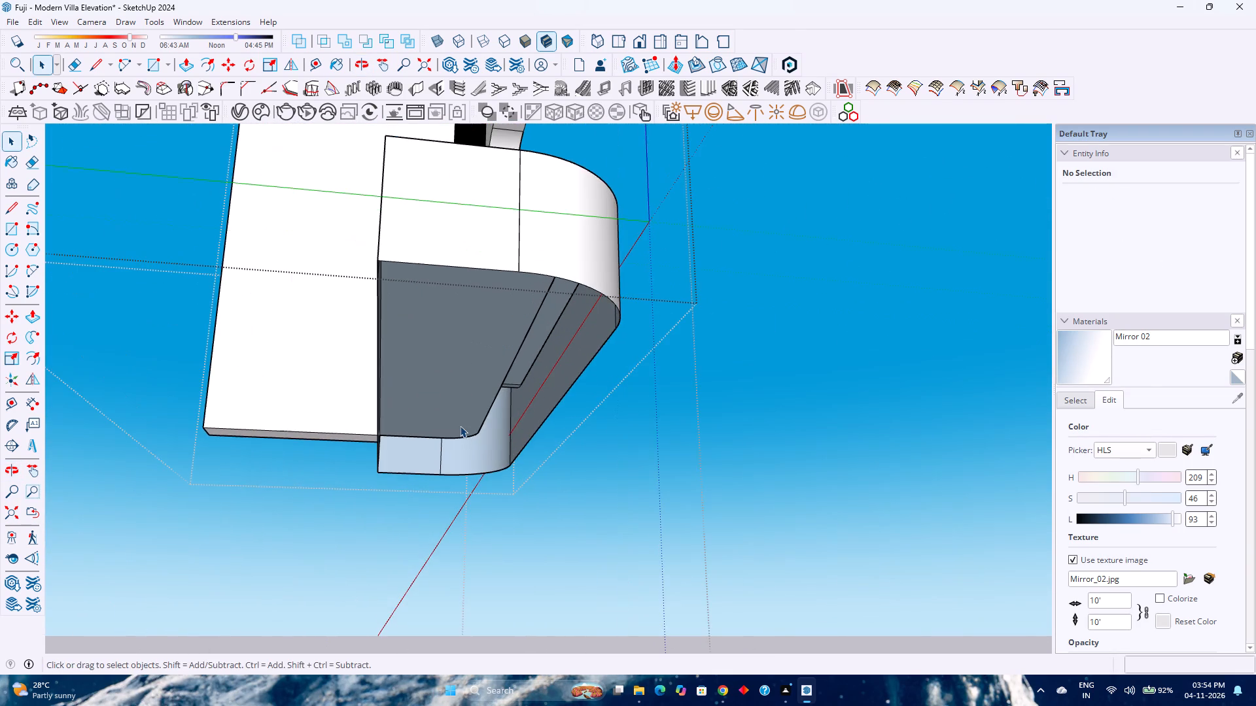
middle_click_drag(458, 426, 358, 399)
middle_click_drag(255, 378, 533, 409, "shift")
middle_click(534, 409, "shift")
left_click(506, 397)
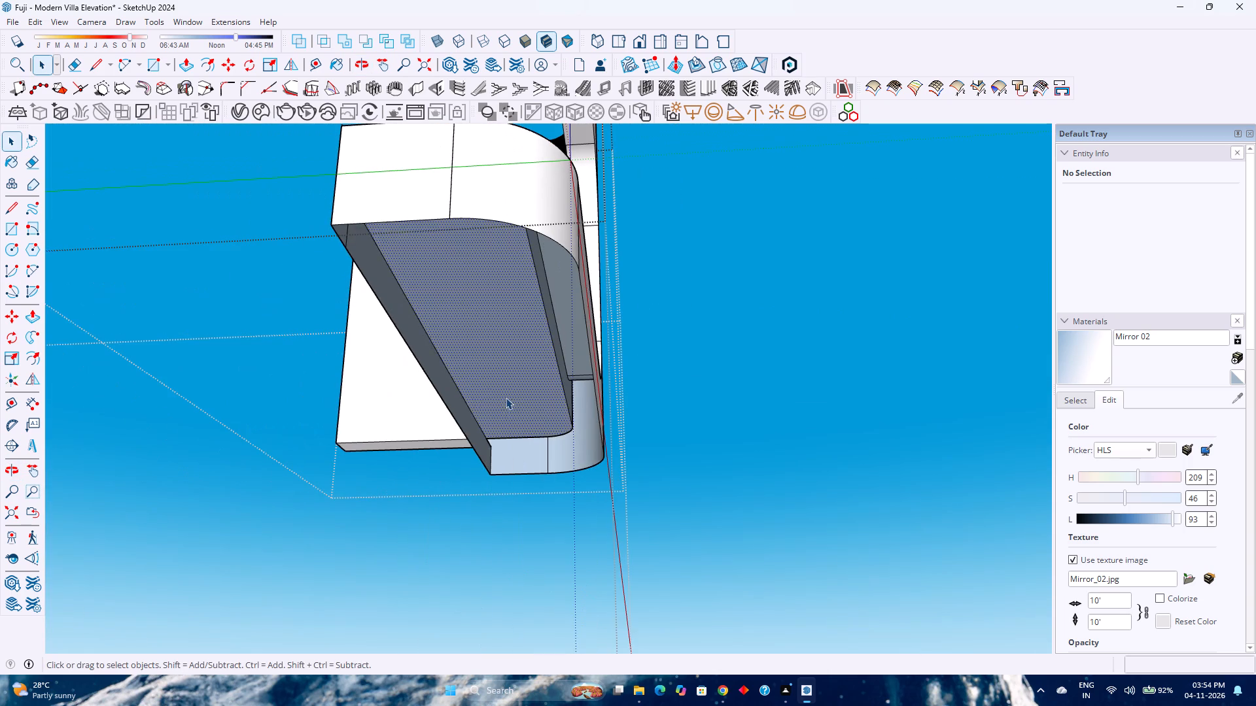
left_click(97, 63)
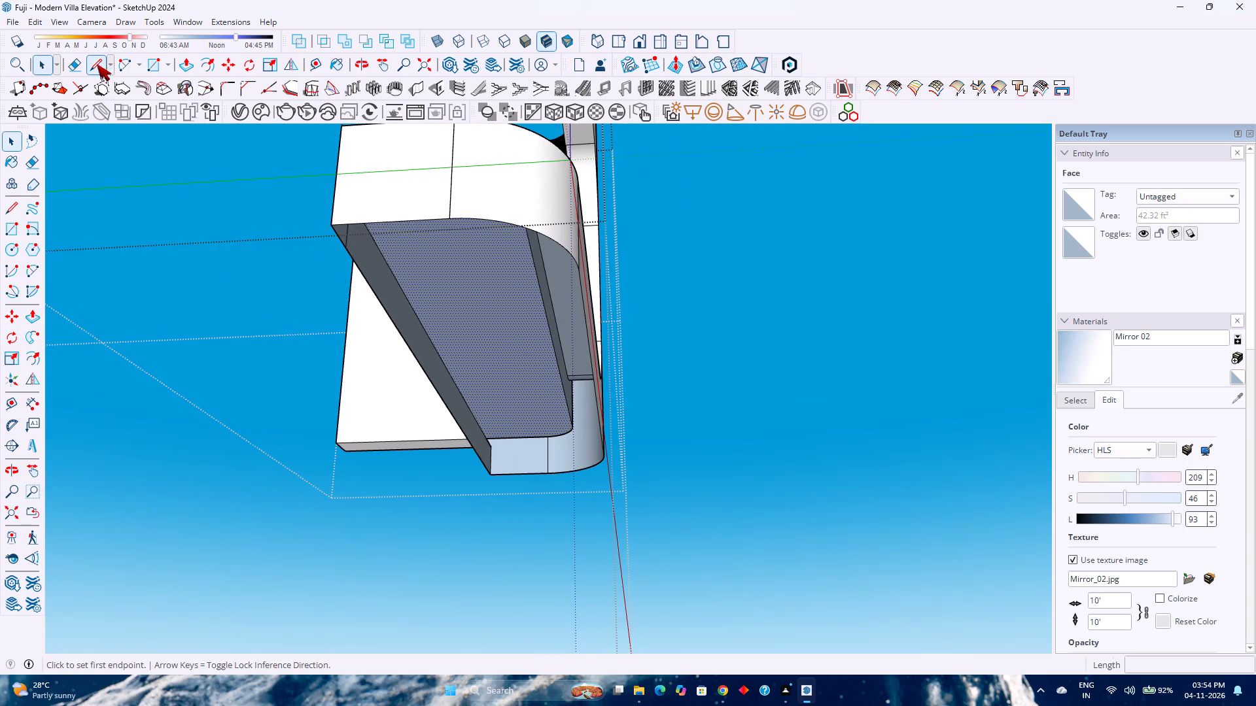
left_click(329, 227)
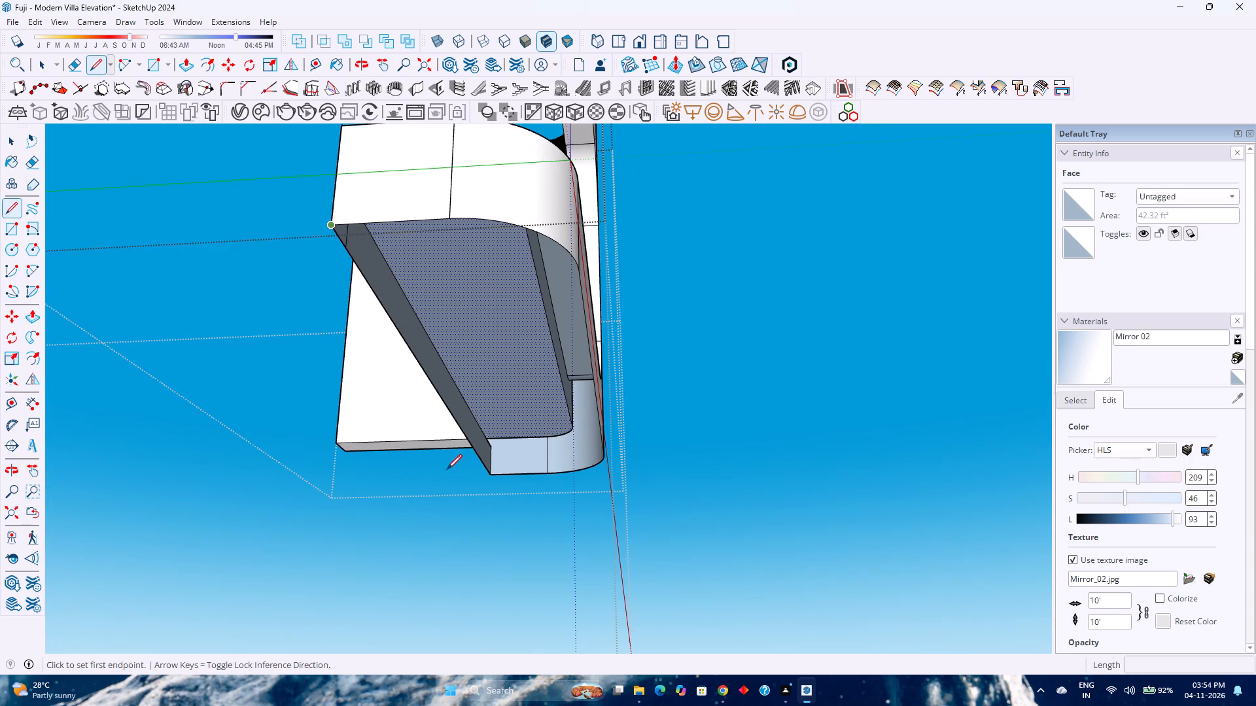
left_click(489, 473)
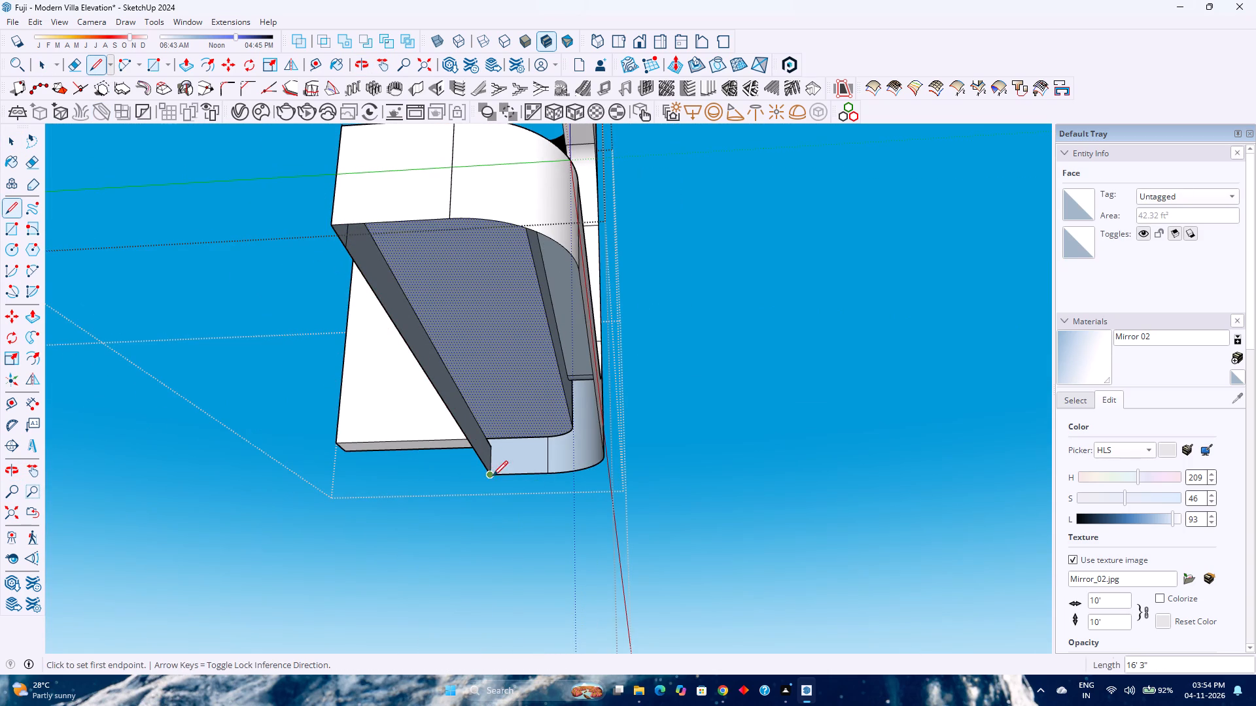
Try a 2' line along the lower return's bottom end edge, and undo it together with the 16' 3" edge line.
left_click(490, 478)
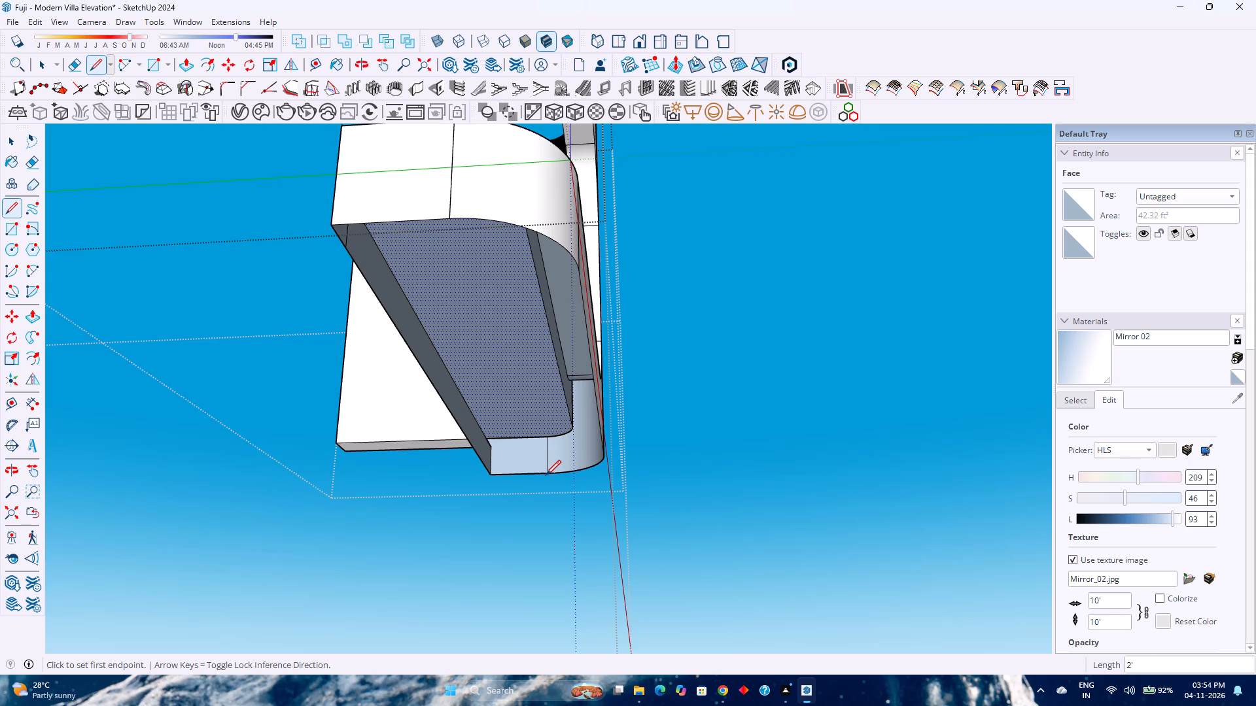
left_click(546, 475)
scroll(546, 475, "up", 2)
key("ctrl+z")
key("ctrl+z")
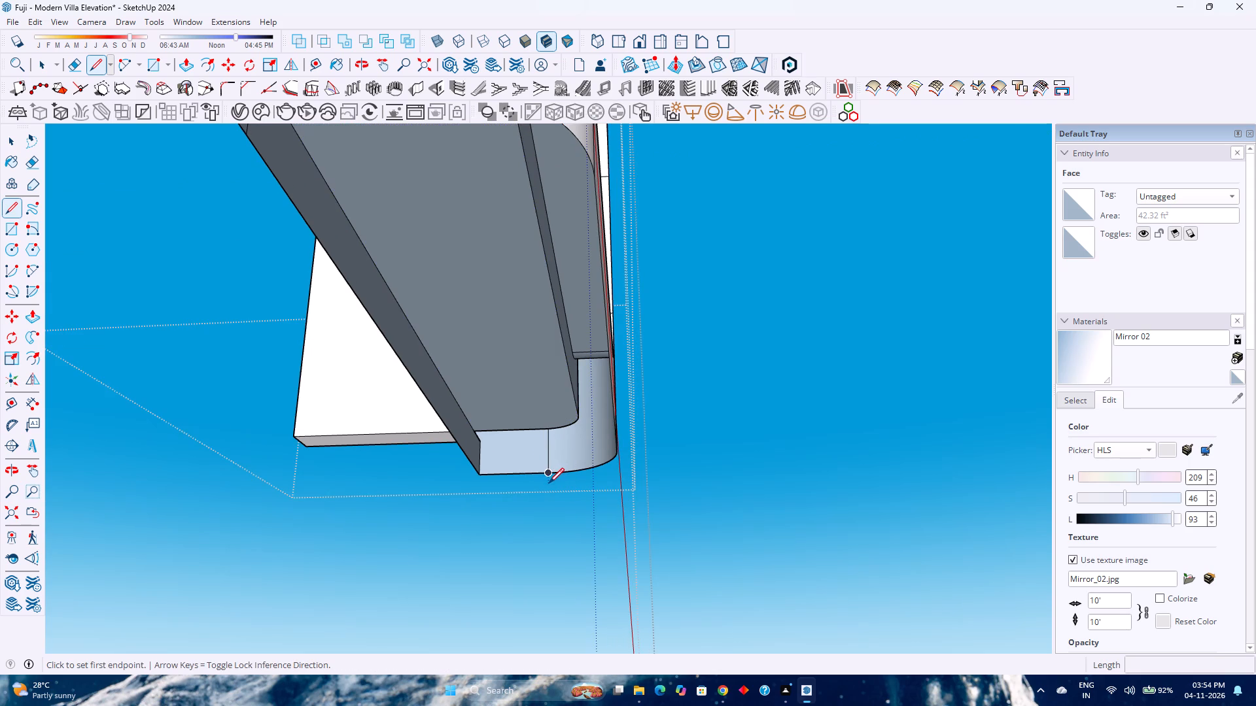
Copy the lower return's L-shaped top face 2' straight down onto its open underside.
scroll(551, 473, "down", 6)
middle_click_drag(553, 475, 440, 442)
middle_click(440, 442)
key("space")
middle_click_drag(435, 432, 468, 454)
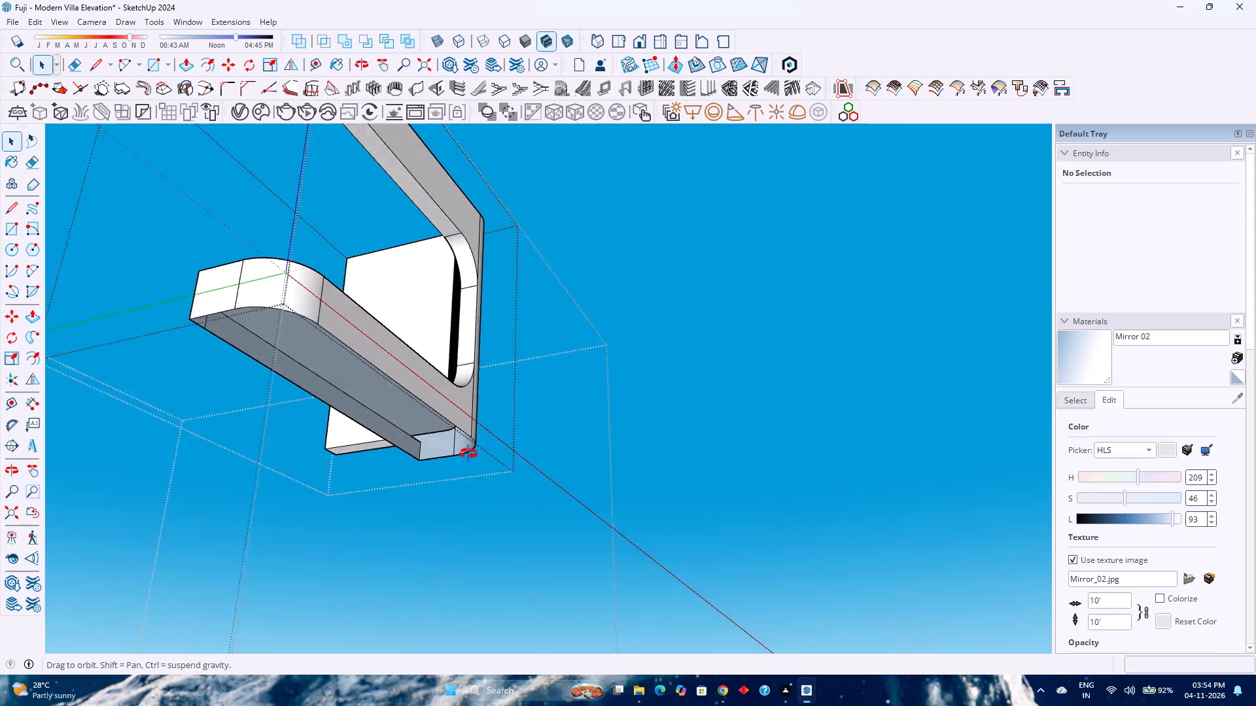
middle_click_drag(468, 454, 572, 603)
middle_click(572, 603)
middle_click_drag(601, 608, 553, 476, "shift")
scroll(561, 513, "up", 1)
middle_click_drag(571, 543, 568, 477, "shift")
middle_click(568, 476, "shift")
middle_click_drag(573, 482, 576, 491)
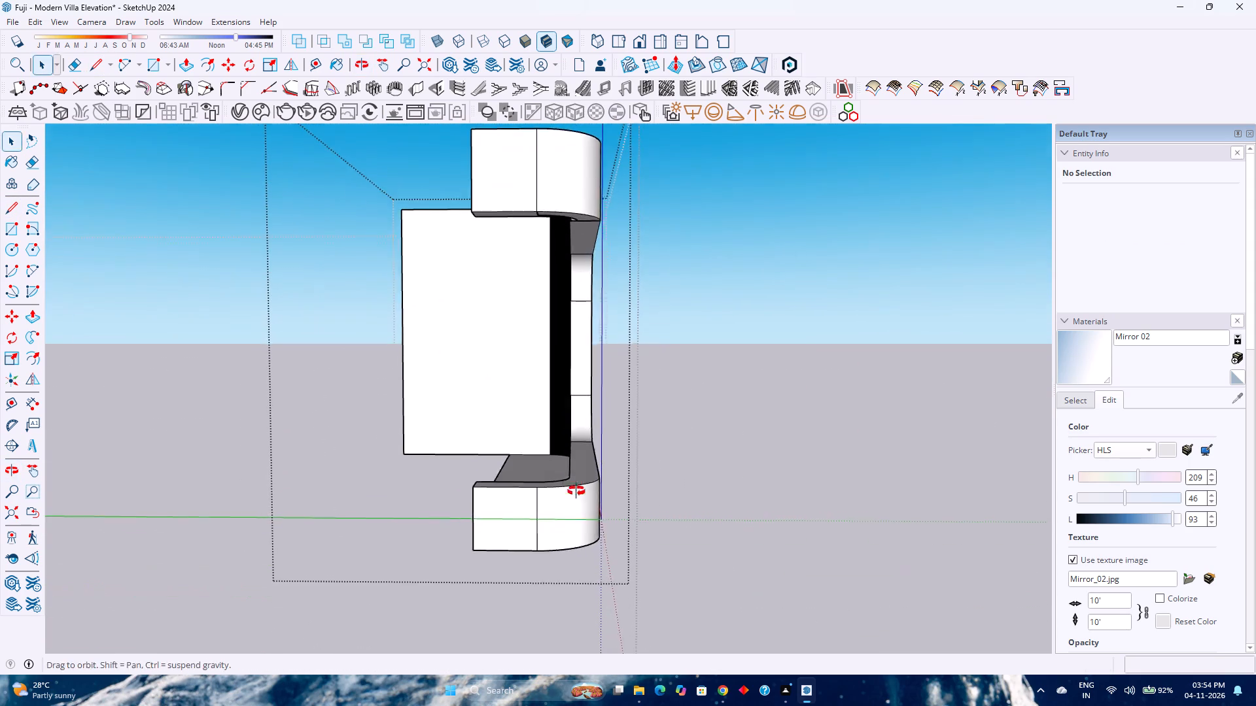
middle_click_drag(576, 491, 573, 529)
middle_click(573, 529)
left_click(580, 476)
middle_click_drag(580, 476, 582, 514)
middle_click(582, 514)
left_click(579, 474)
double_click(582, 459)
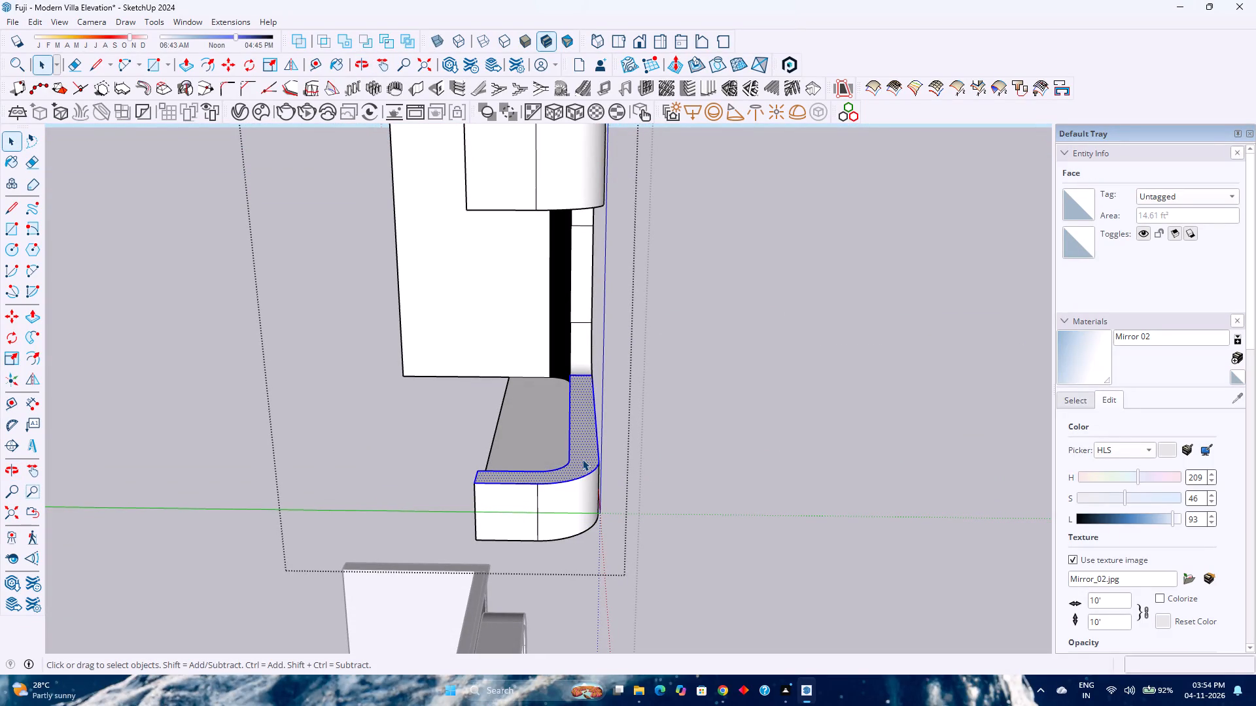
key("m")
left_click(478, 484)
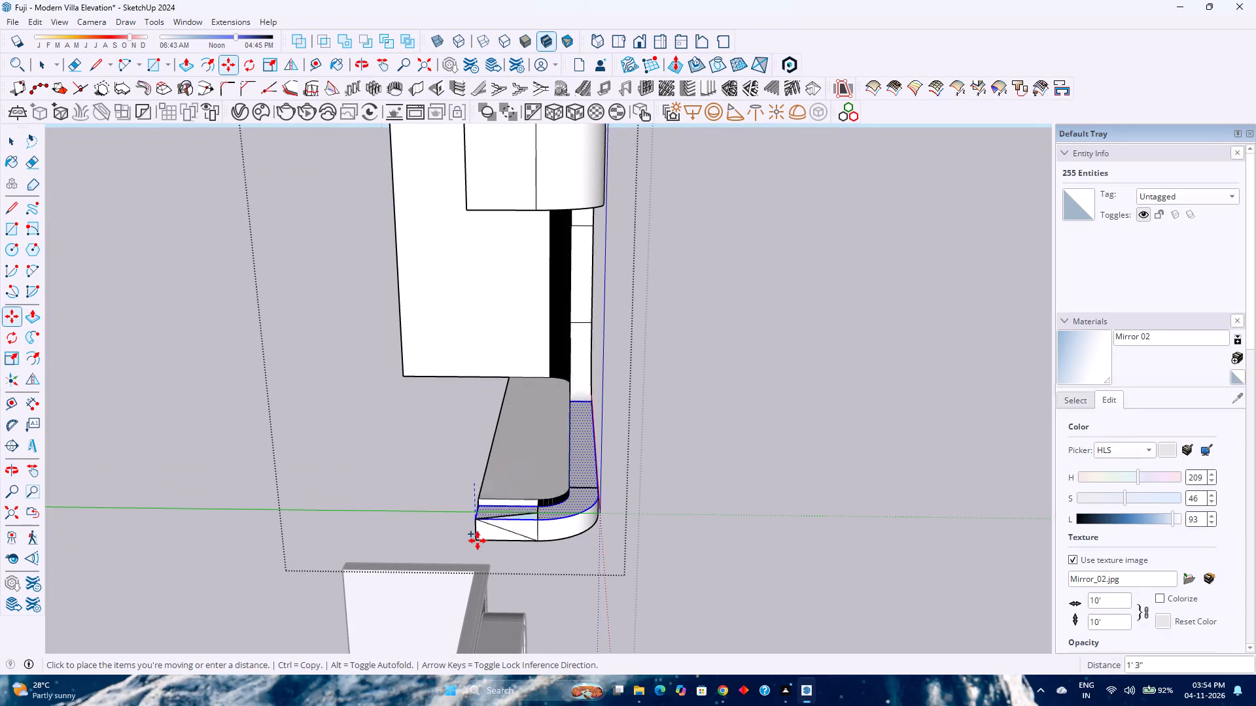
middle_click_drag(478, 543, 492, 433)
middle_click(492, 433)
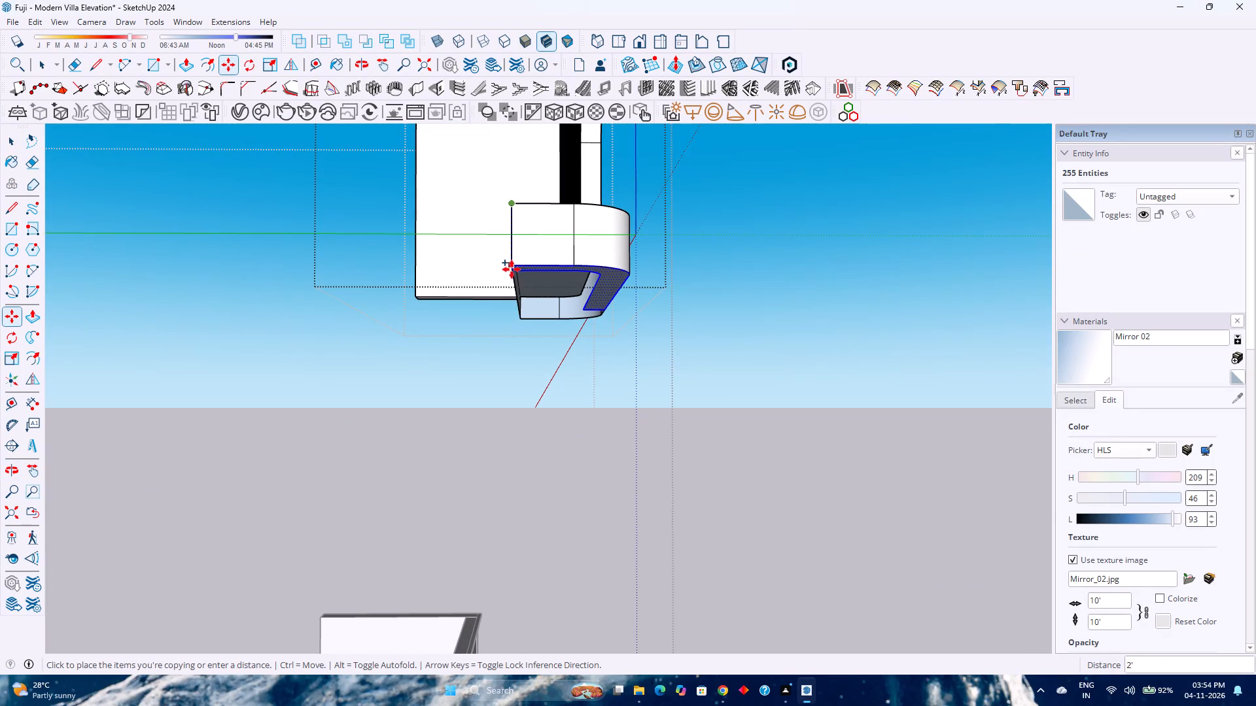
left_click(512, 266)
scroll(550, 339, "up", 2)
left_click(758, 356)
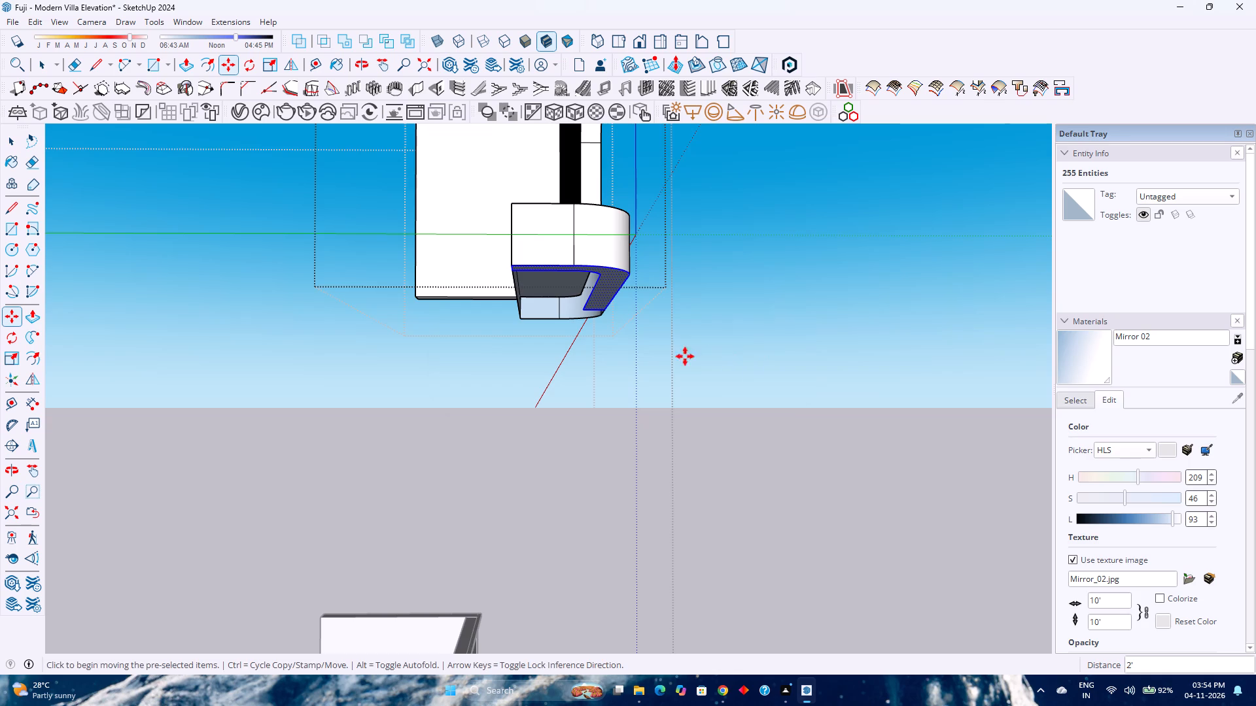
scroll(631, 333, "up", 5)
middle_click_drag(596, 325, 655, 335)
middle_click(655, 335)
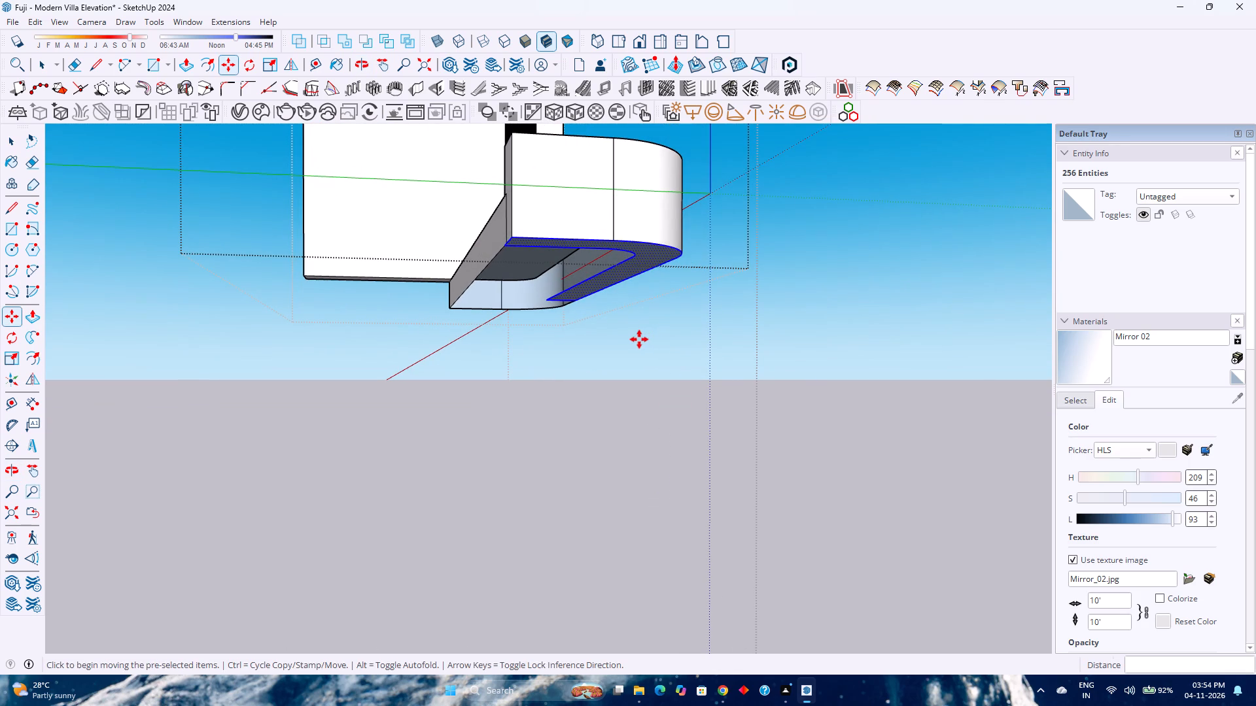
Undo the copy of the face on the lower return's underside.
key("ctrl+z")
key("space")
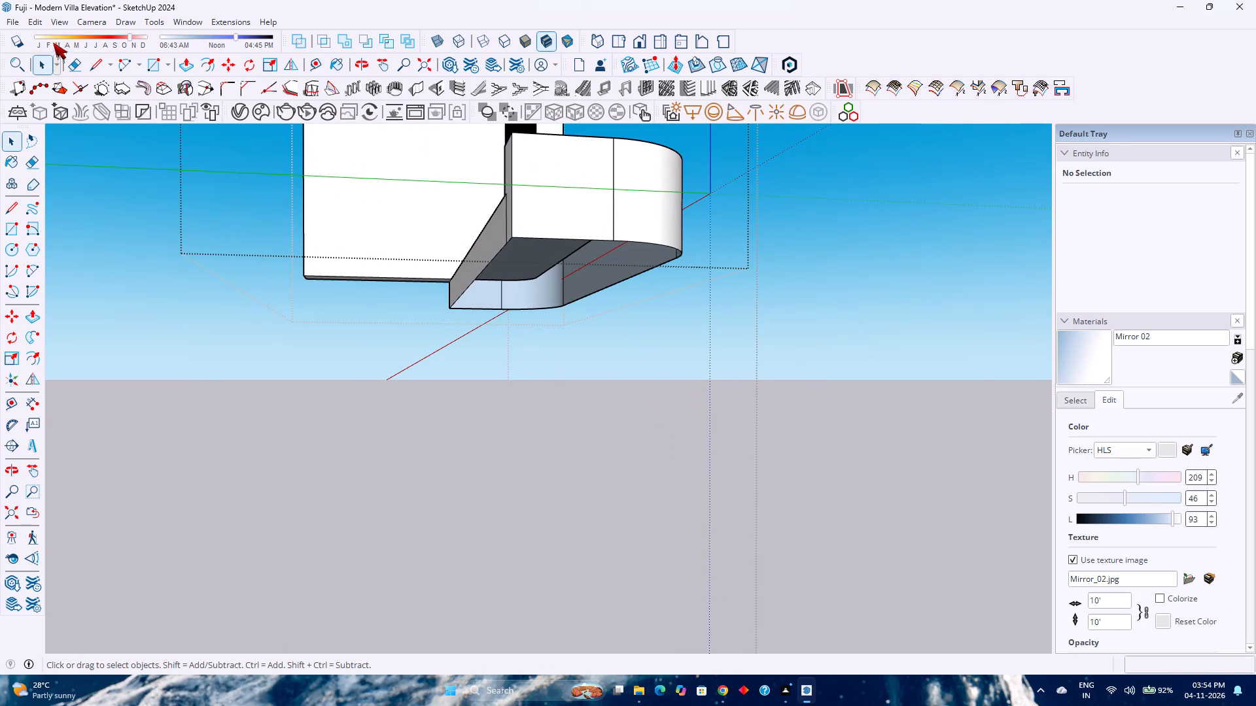
Unhide all hidden geometry to restore the lower return's underside face, and leave the front projection group.
left_click(35, 20)
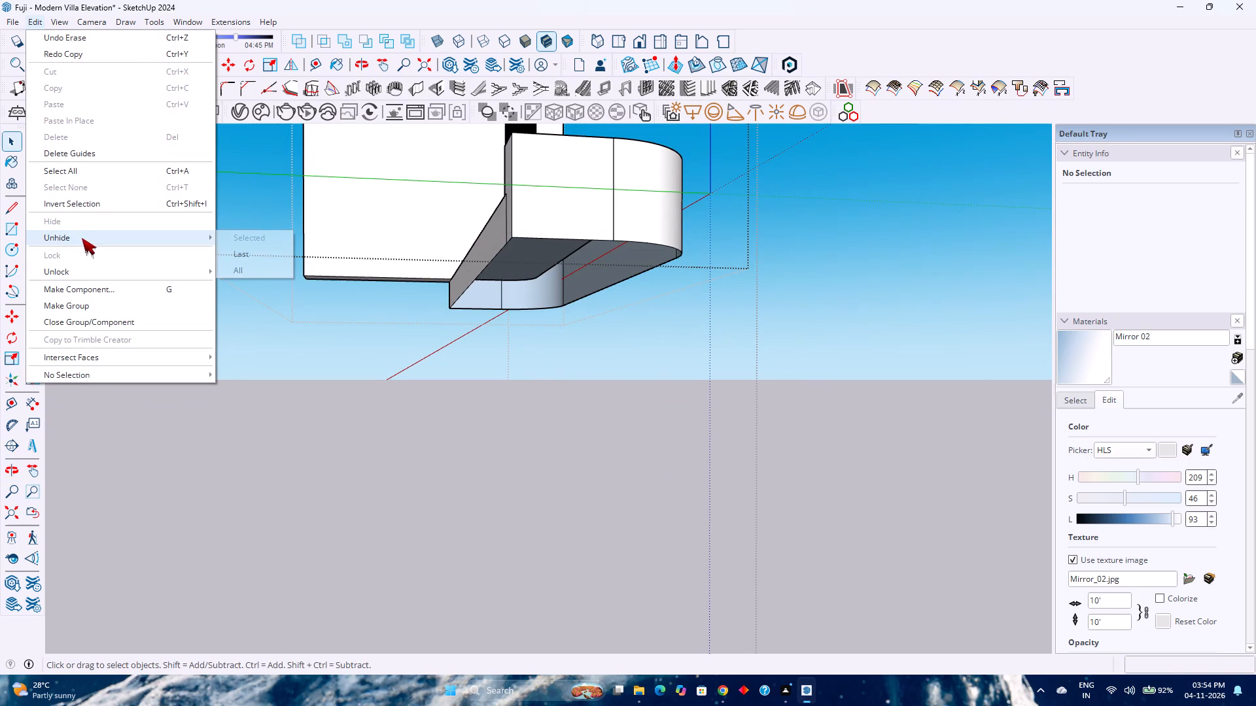
left_click(249, 267)
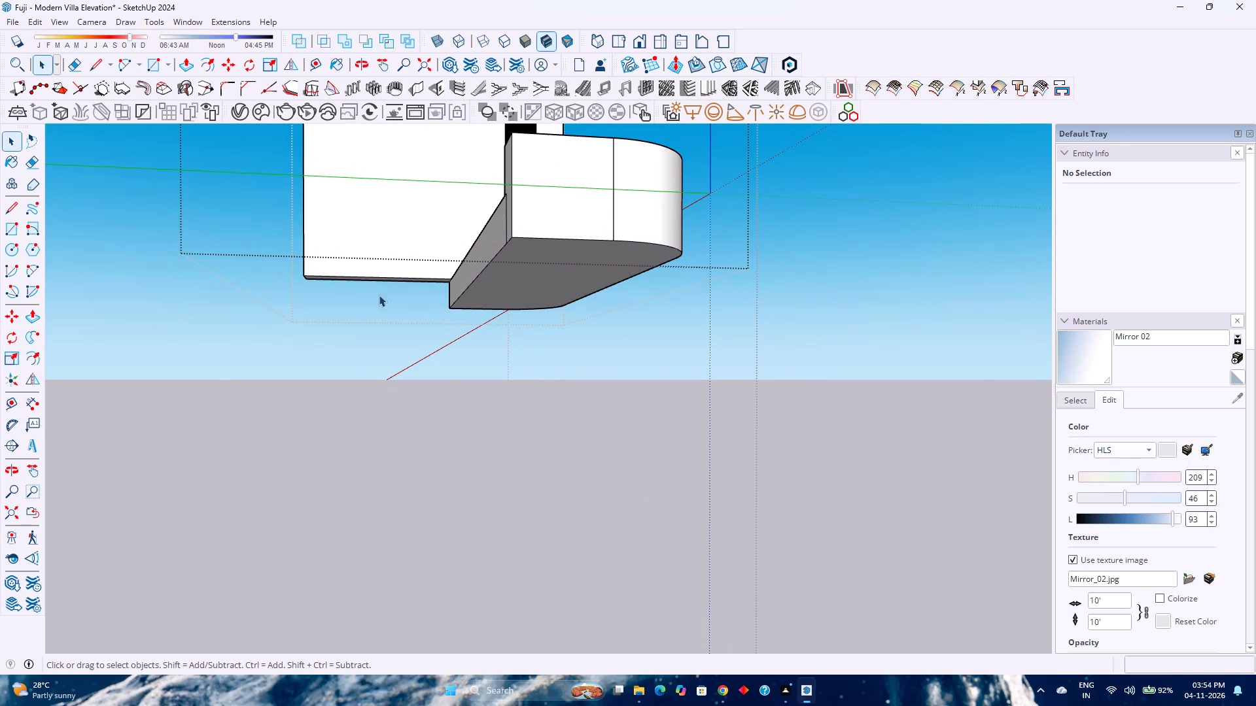
middle_click_drag(432, 323, 274, 324)
middle_click(271, 325)
scroll(271, 324, "down", 5)
middle_click_drag(375, 343, 355, 335)
middle_click(356, 335)
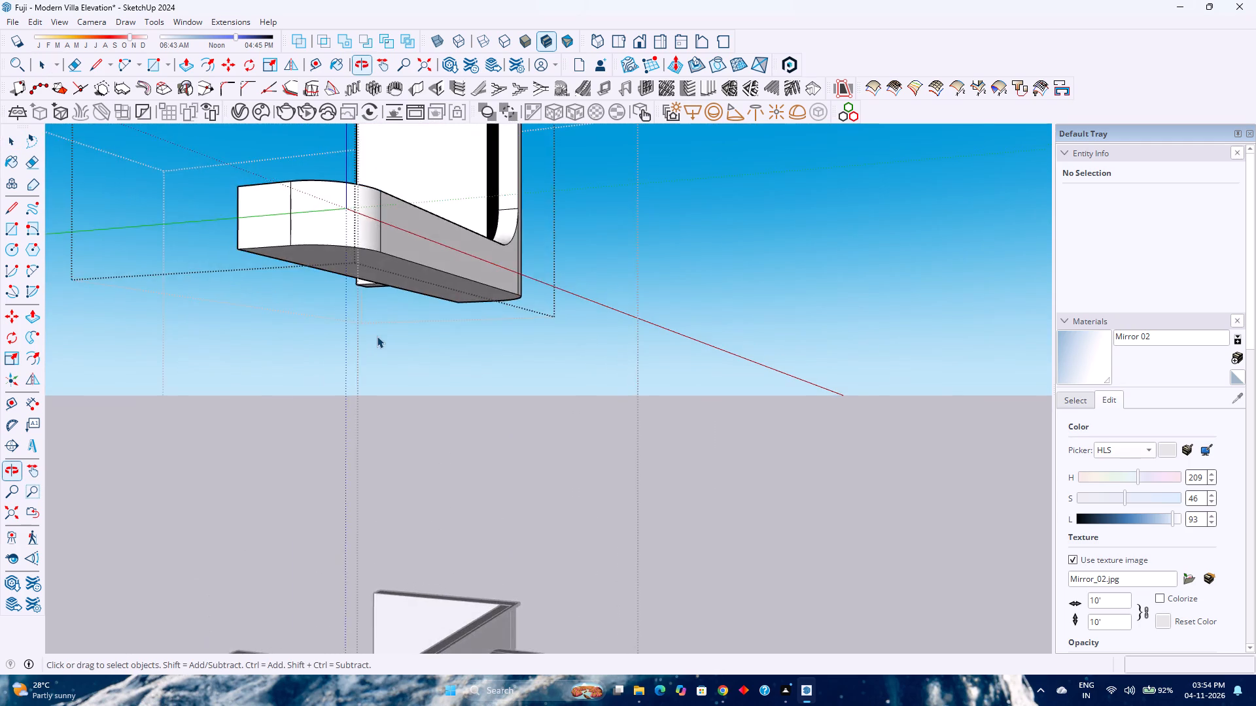
scroll(375, 329, "down", 7)
middle_click_drag(373, 329, 429, 384)
middle_click(427, 389)
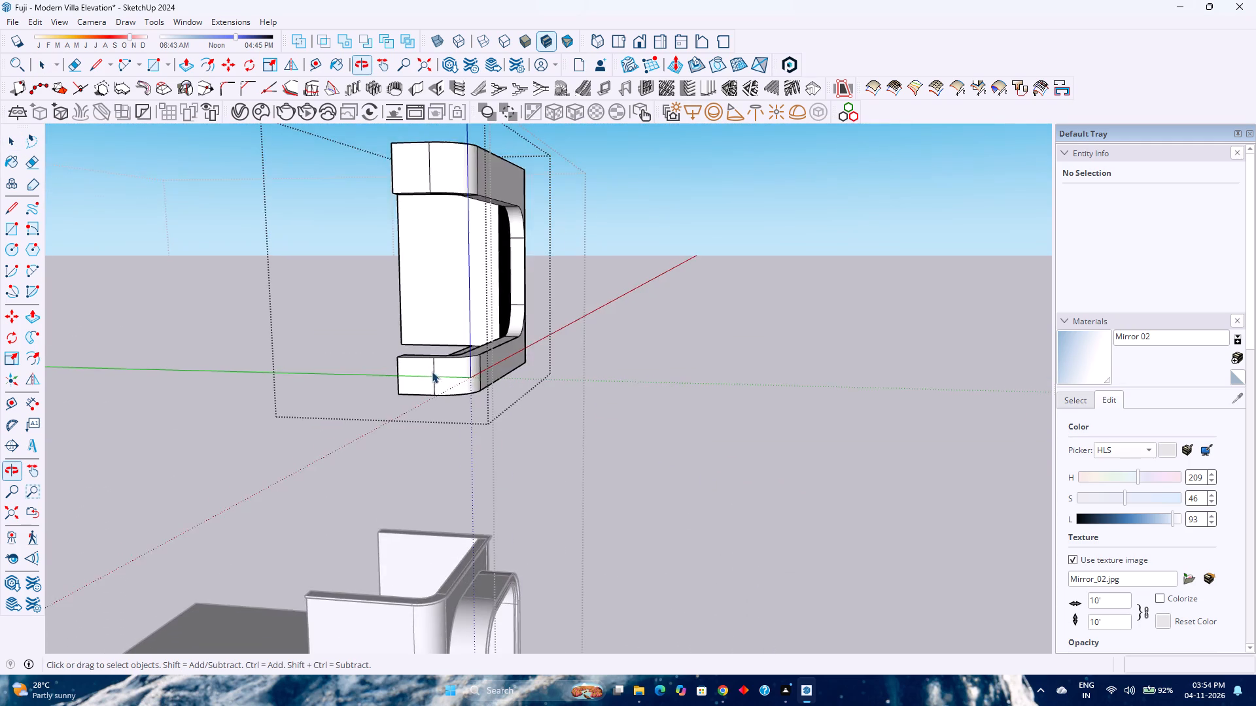
scroll(432, 371, "down", 4)
left_click(758, 469)
Move the front projection group 40' straight down along the blue axis, back onto the house.
middle_click_drag(680, 445, 379, 517)
middle_click(379, 517)
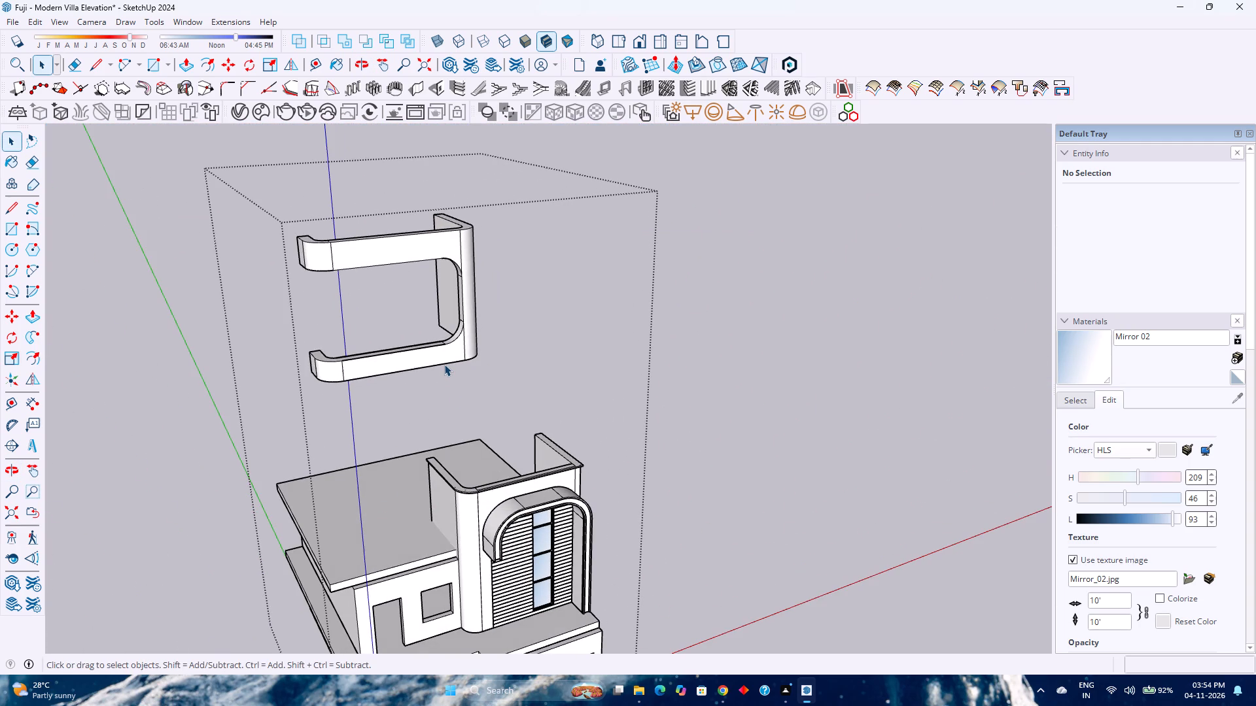
left_click(444, 364)
key("m")
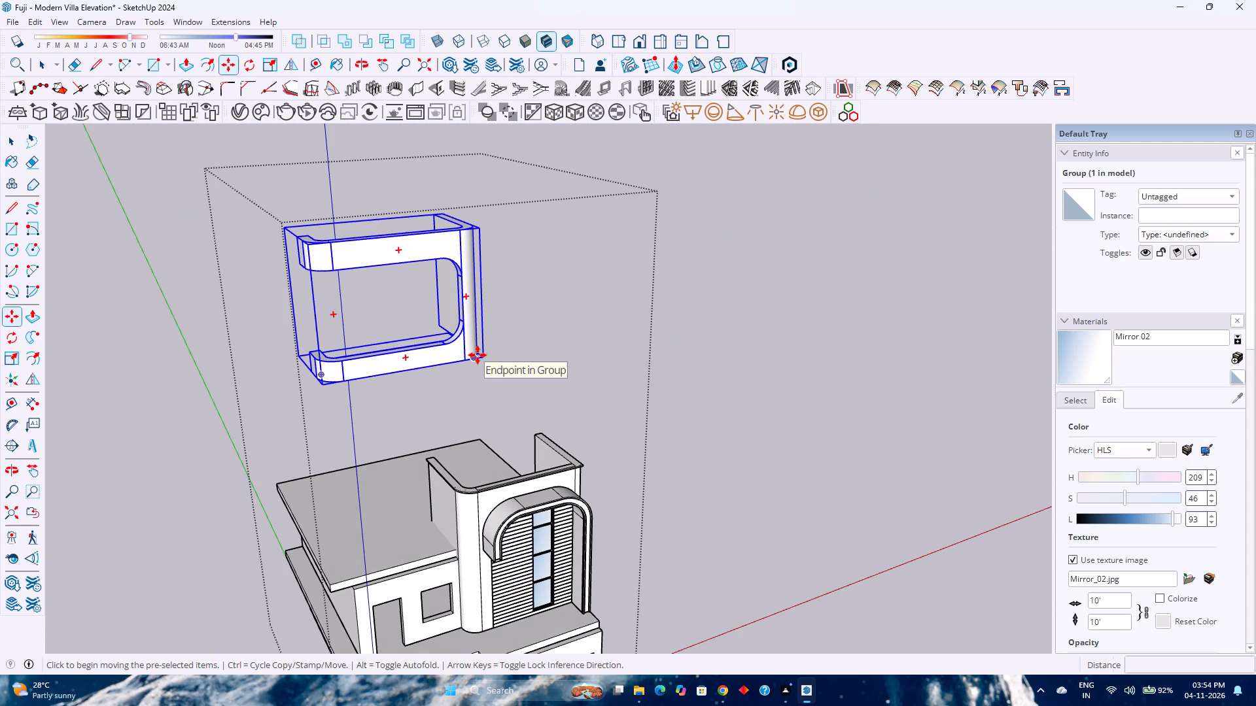
left_click(485, 356)
key("Up")
type("40'")
key("Return")
middle_click_drag(504, 450, 506, 383)
middle_click(507, 380)
key("space")
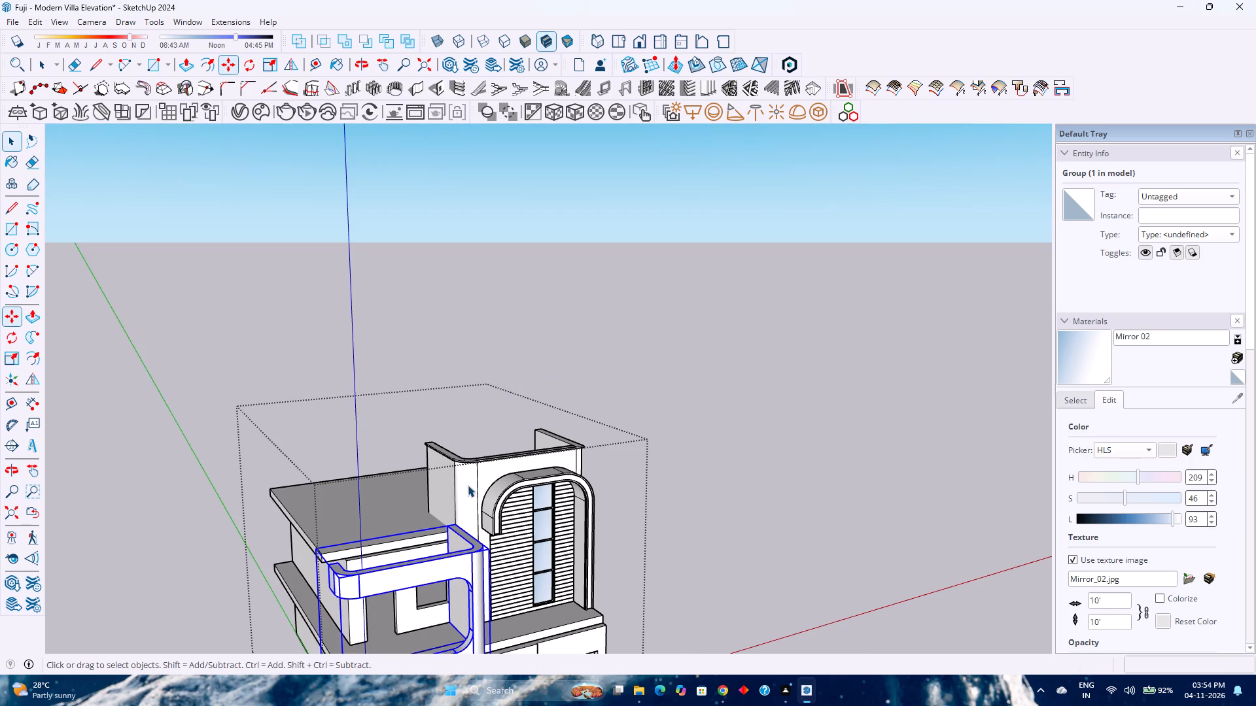
key("Escape")
Examine the lowered front projection against the house from the front, the side and above.
middle_click_drag(440, 531, 480, 413, "shift")
scroll(495, 401, "down", 3)
middle_click_drag(508, 462, 416, 647)
middle_click(416, 647)
scroll(415, 640, "down", 2)
middle_click_drag(409, 533, 884, 510)
middle_click(884, 510)
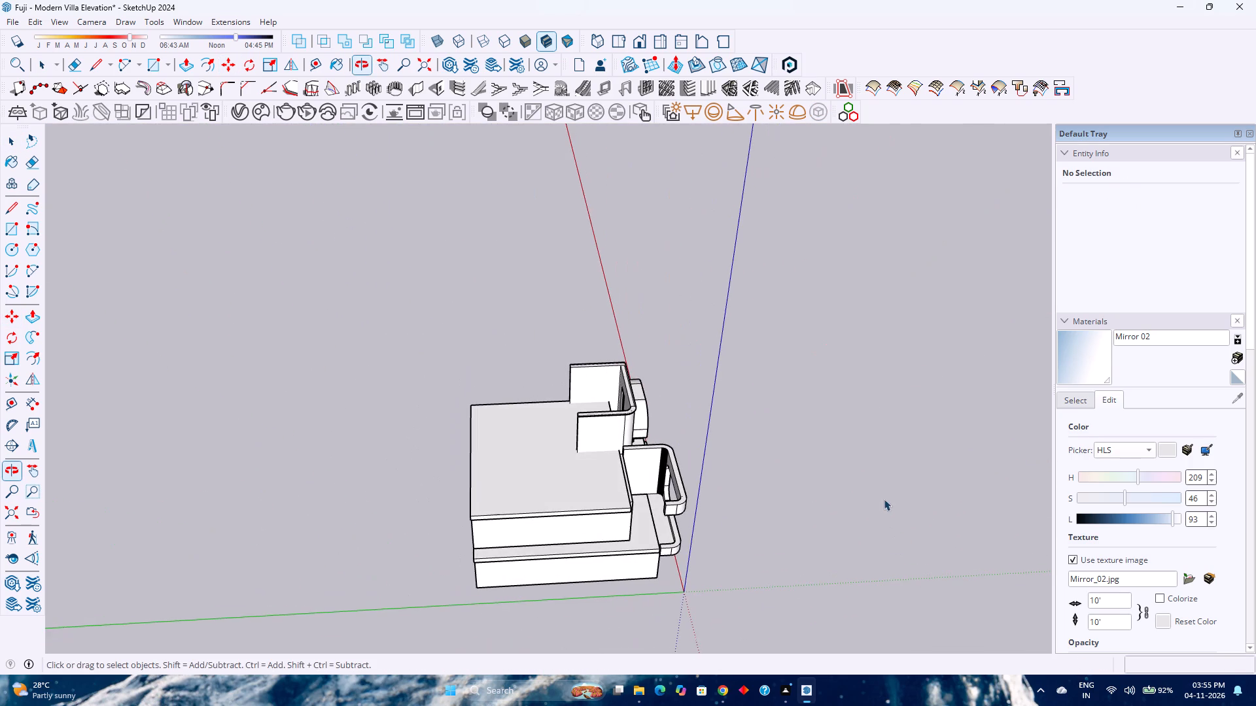
scroll(665, 484, "up", 4)
middle_click_drag(661, 480, 491, 507)
middle_click(490, 507)
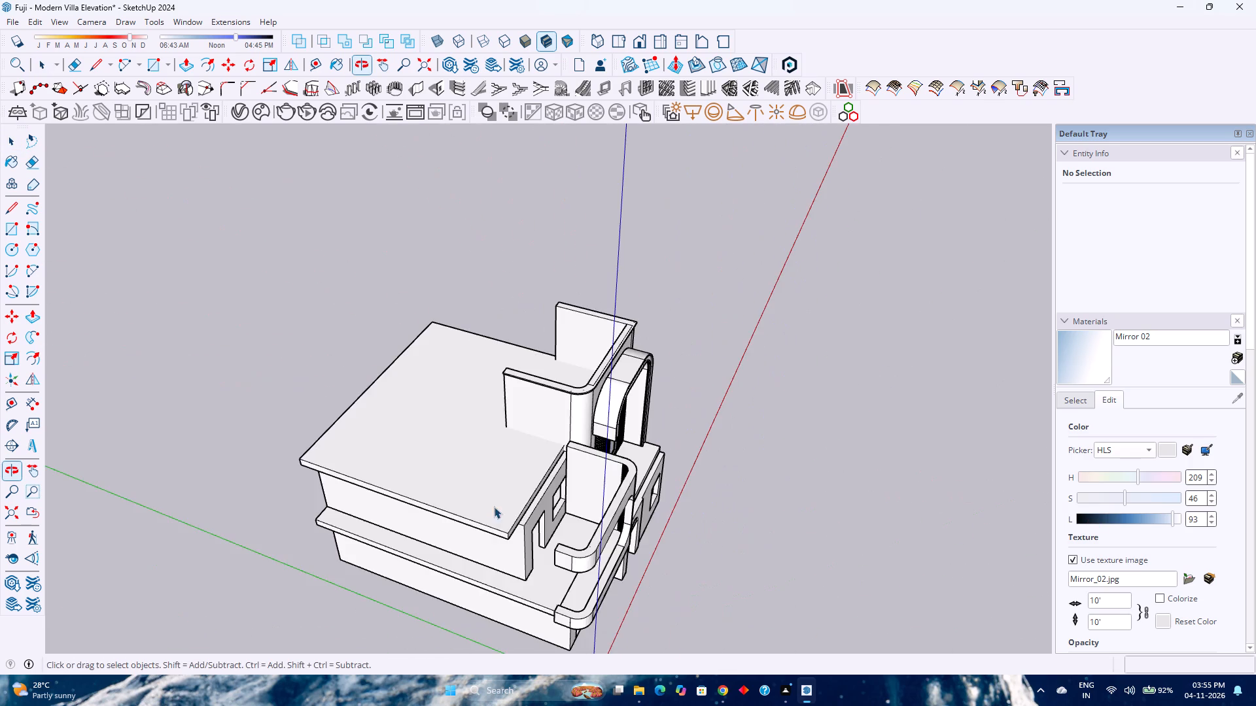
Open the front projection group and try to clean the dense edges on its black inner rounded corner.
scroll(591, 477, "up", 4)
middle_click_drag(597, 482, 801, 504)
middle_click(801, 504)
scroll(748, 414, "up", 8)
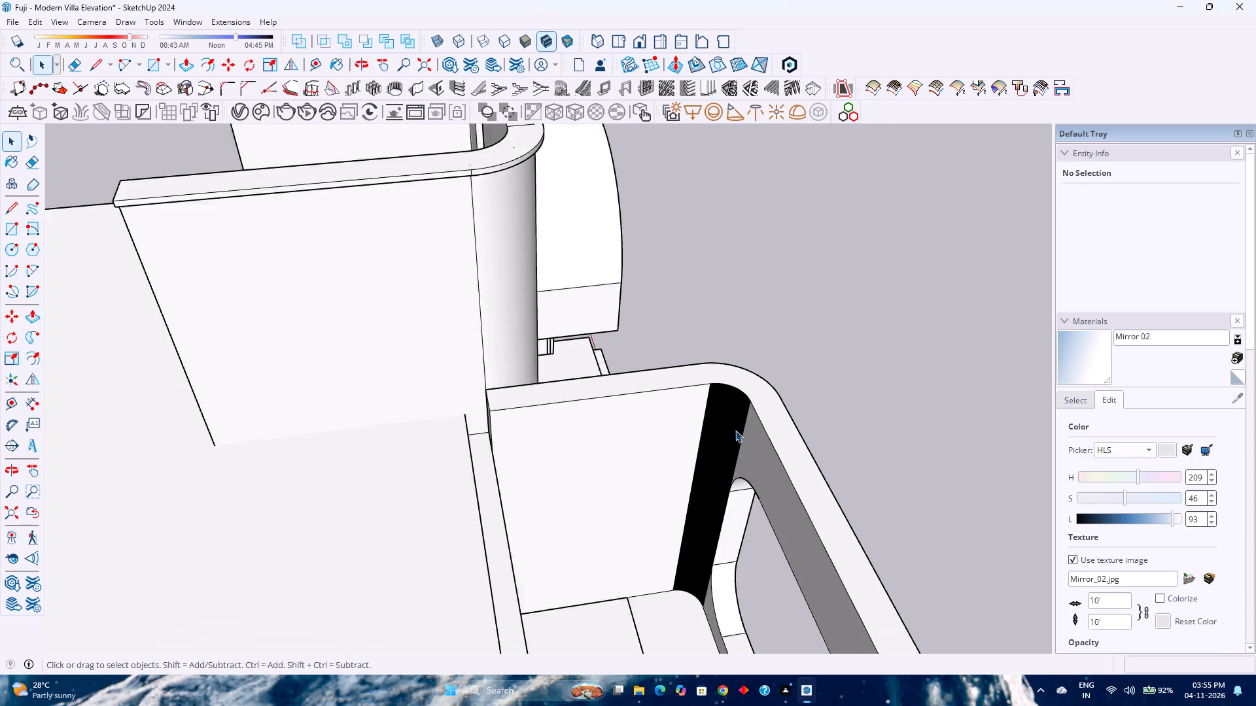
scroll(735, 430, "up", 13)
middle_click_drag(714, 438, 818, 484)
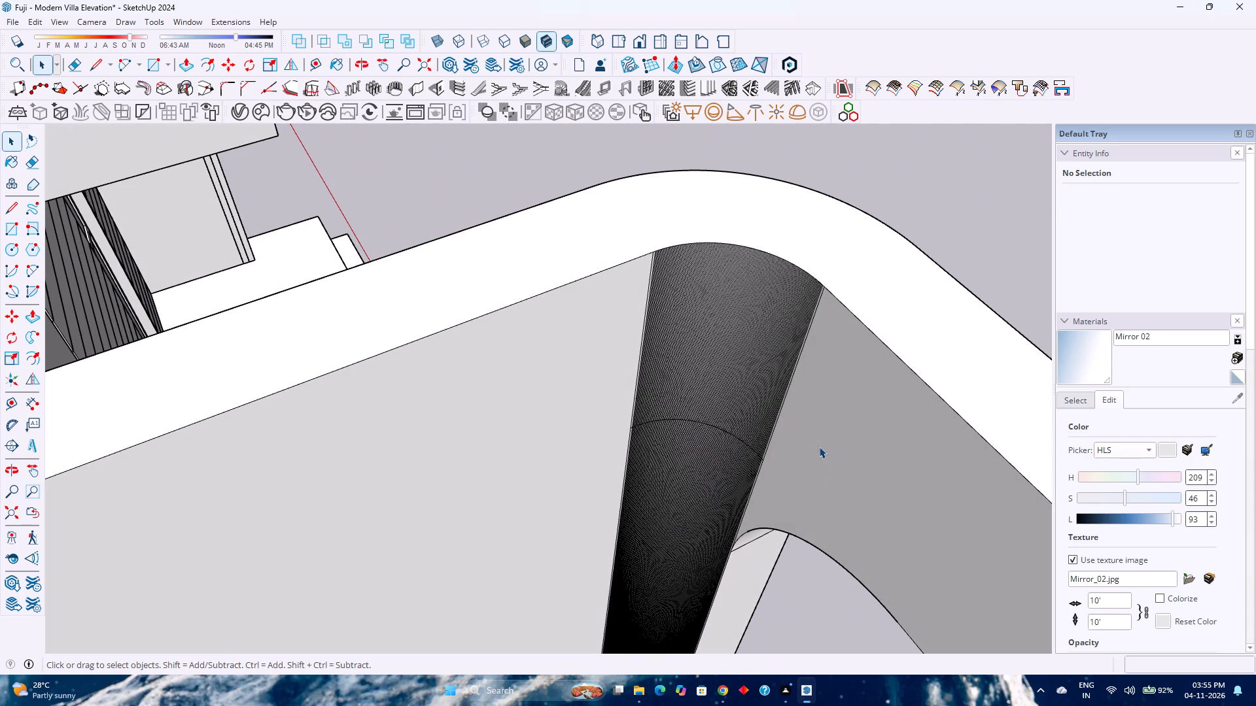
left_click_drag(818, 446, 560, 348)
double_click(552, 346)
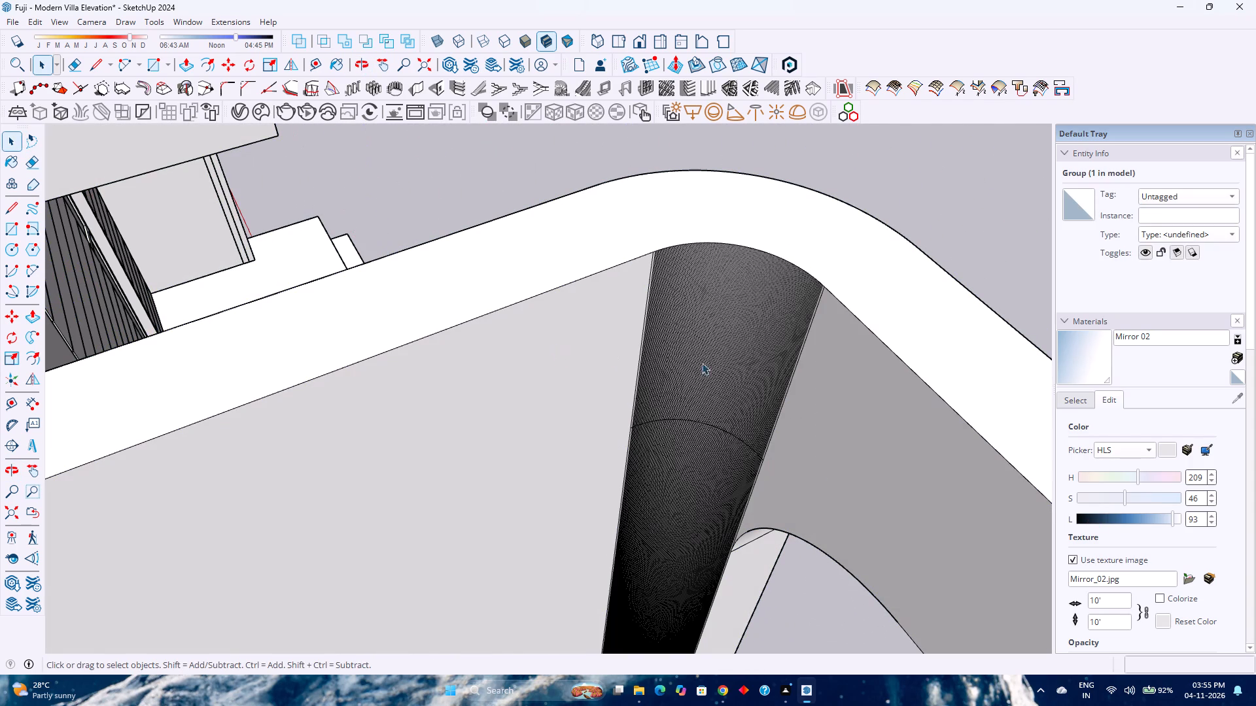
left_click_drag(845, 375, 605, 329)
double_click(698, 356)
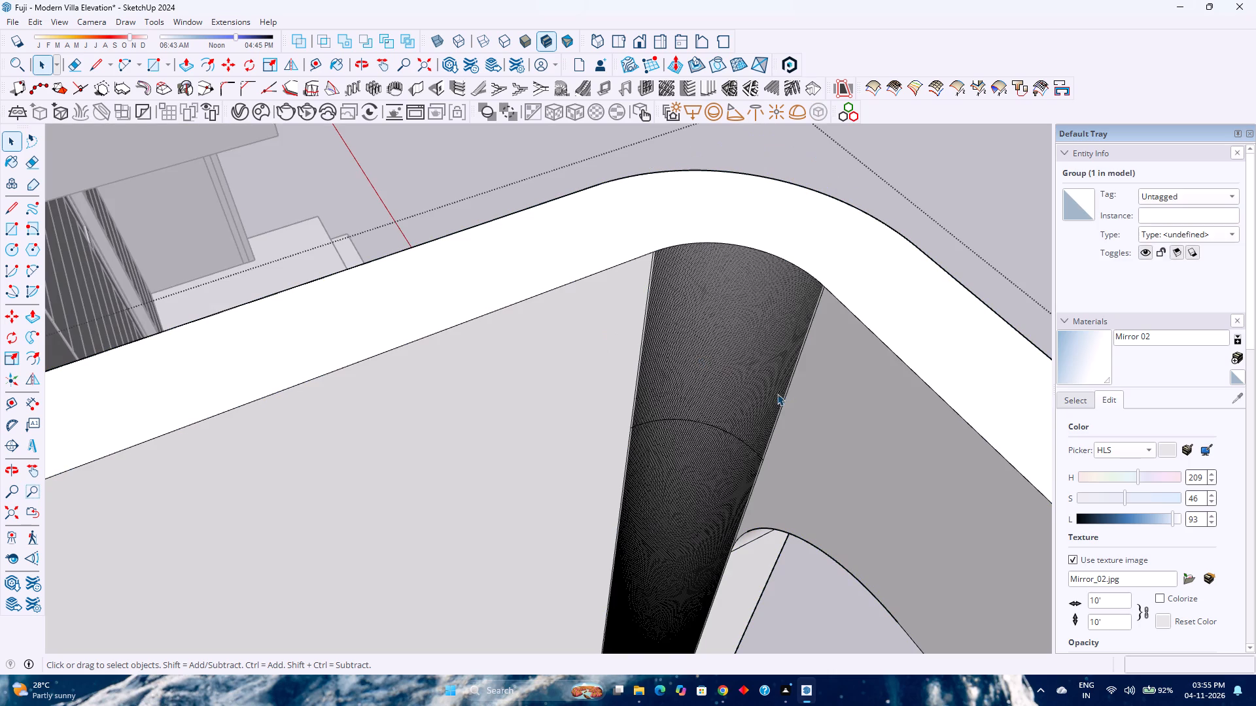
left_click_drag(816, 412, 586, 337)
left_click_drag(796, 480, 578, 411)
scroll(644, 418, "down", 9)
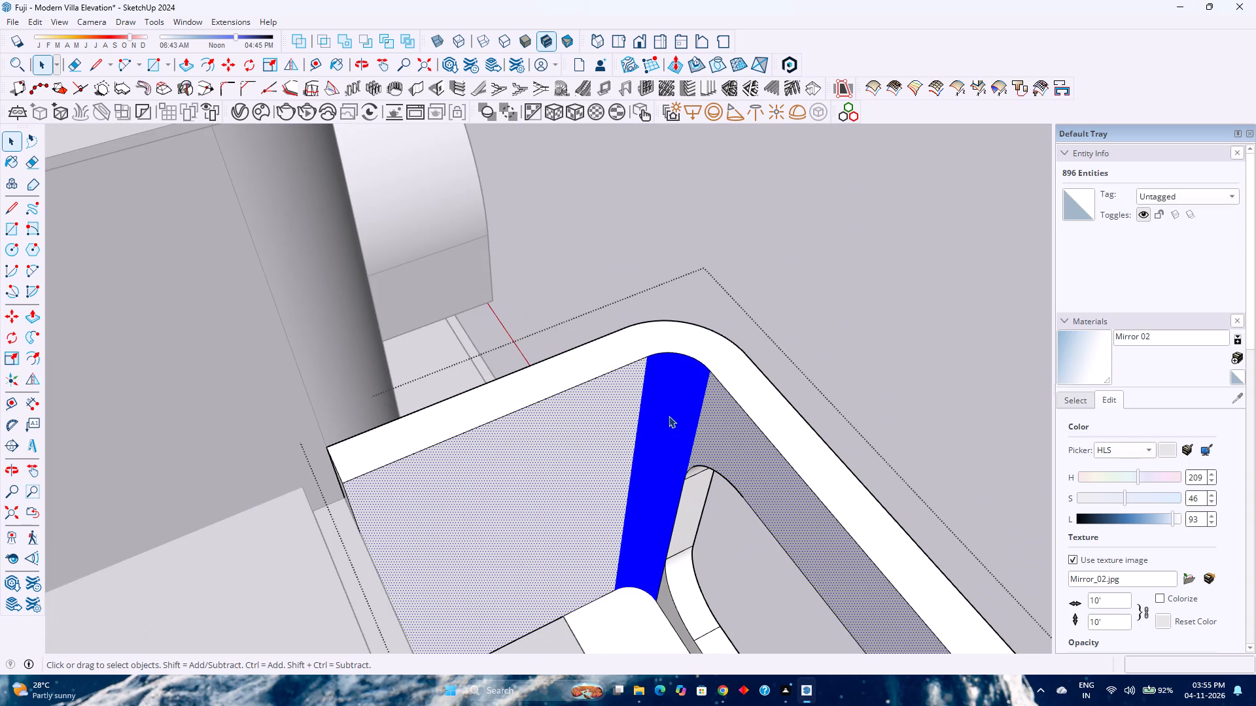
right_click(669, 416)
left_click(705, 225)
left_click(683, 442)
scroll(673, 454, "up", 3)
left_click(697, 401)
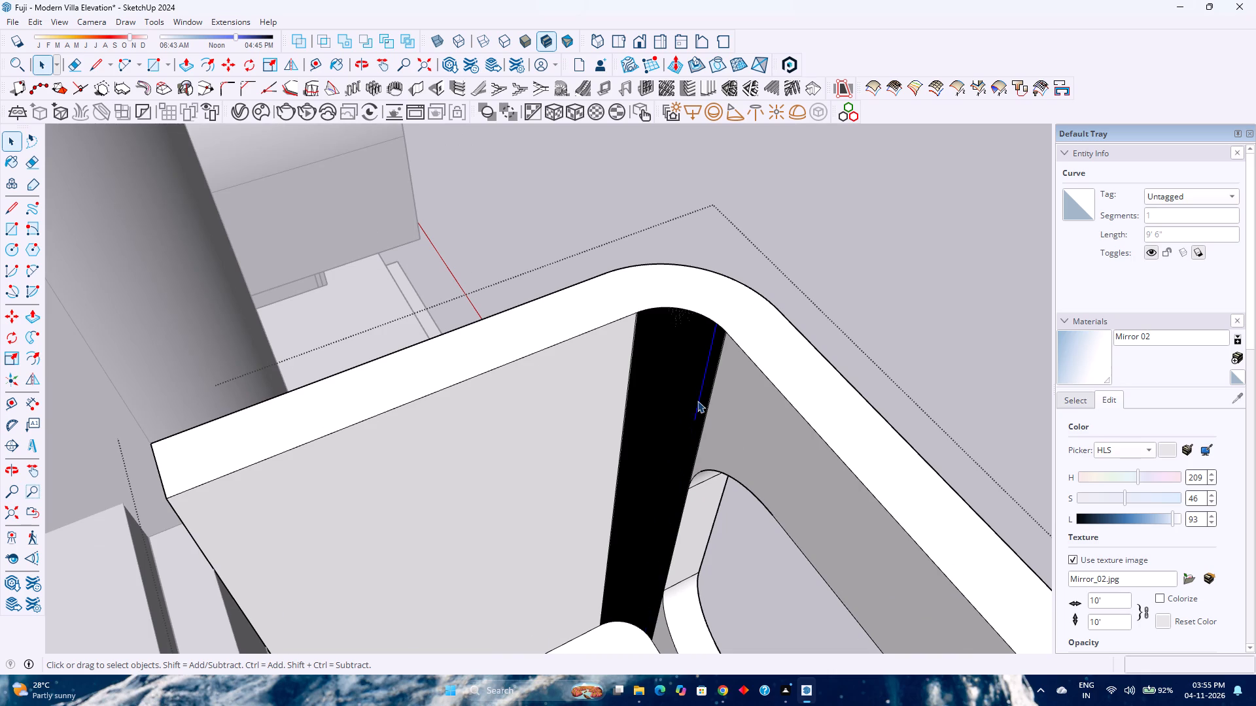
Examine the front projection's outer side and openings, and leave its group.
middle_click_drag(728, 457, 642, 456)
middle_click_drag(642, 456, 635, 454)
scroll(593, 449, "down", 10)
middle_click_drag(676, 504, 352, 404)
middle_click(352, 404)
scroll(349, 392, "down", 3)
middle_click_drag(340, 414, 442, 345)
middle_click(438, 341)
middle_click(434, 336)
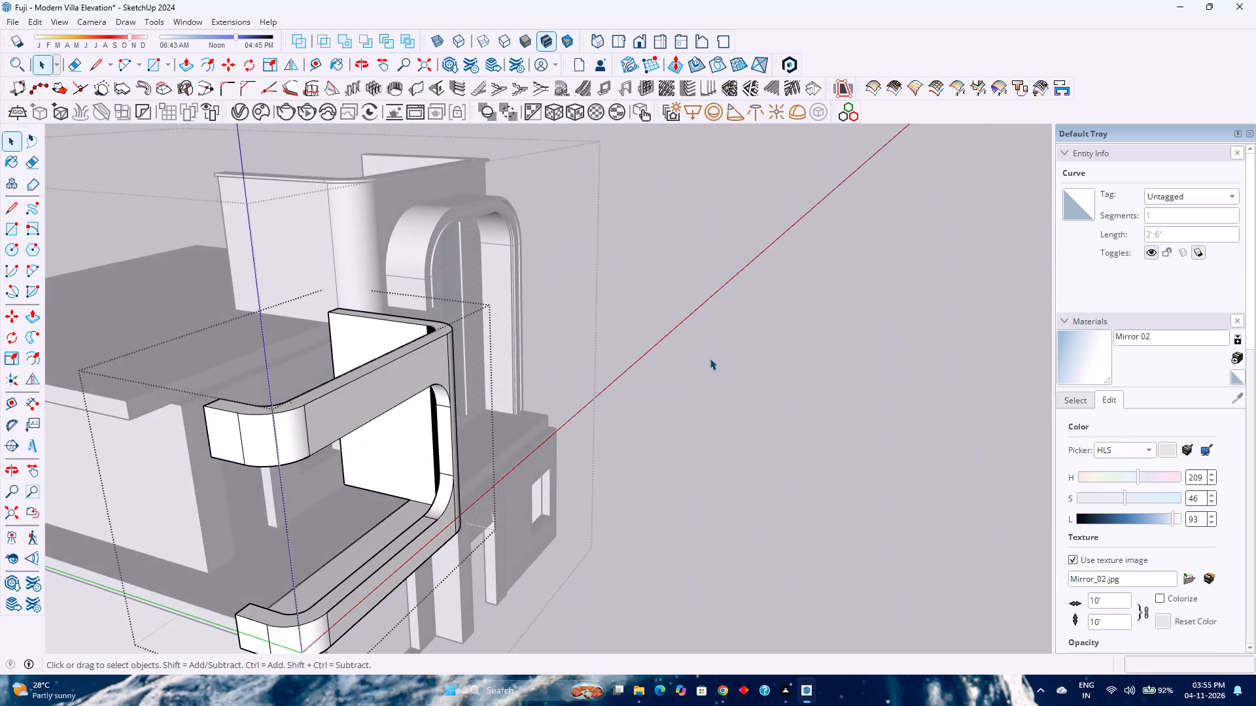
left_click(712, 358)
Examine how the front projection sits on the house from the side and front elevations.
middle_click_drag(725, 487, 551, 433)
scroll(463, 427, "down", 3)
middle_click_drag(237, 450, 570, 397)
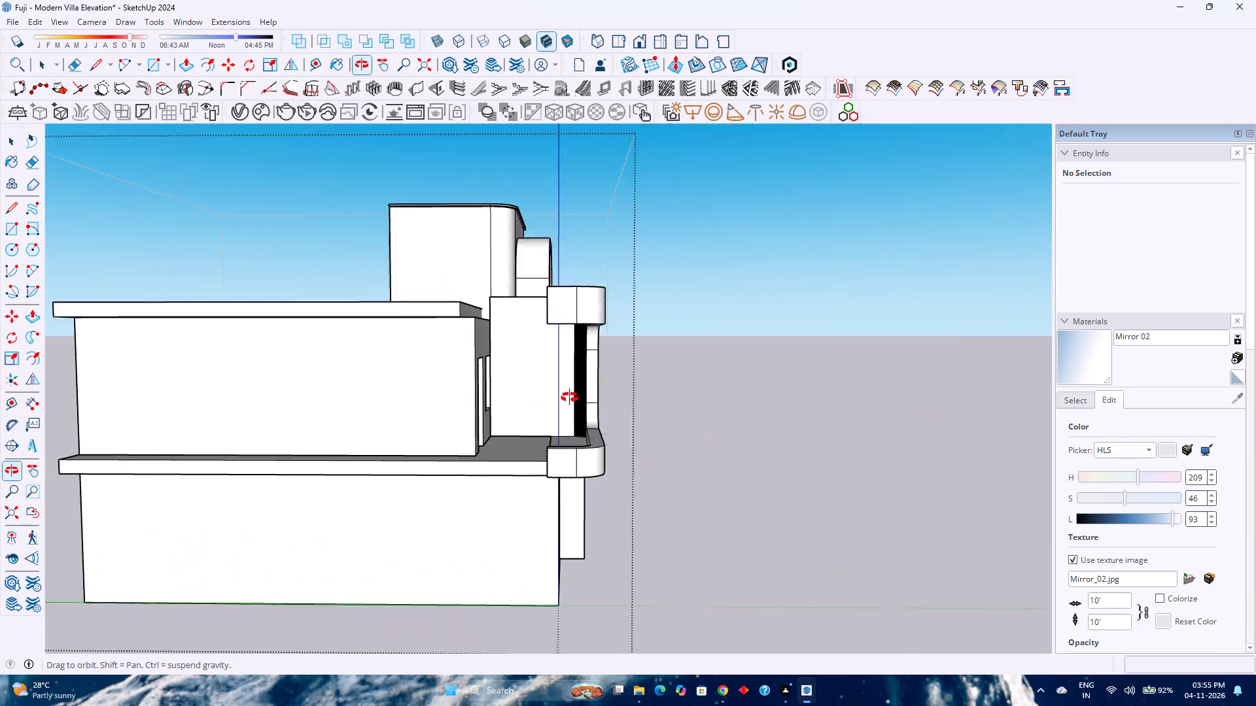
middle_click_drag(570, 397, 587, 392)
middle_click(589, 392)
scroll(595, 405, "up", 5)
middle_click_drag(594, 411, 156, 481)
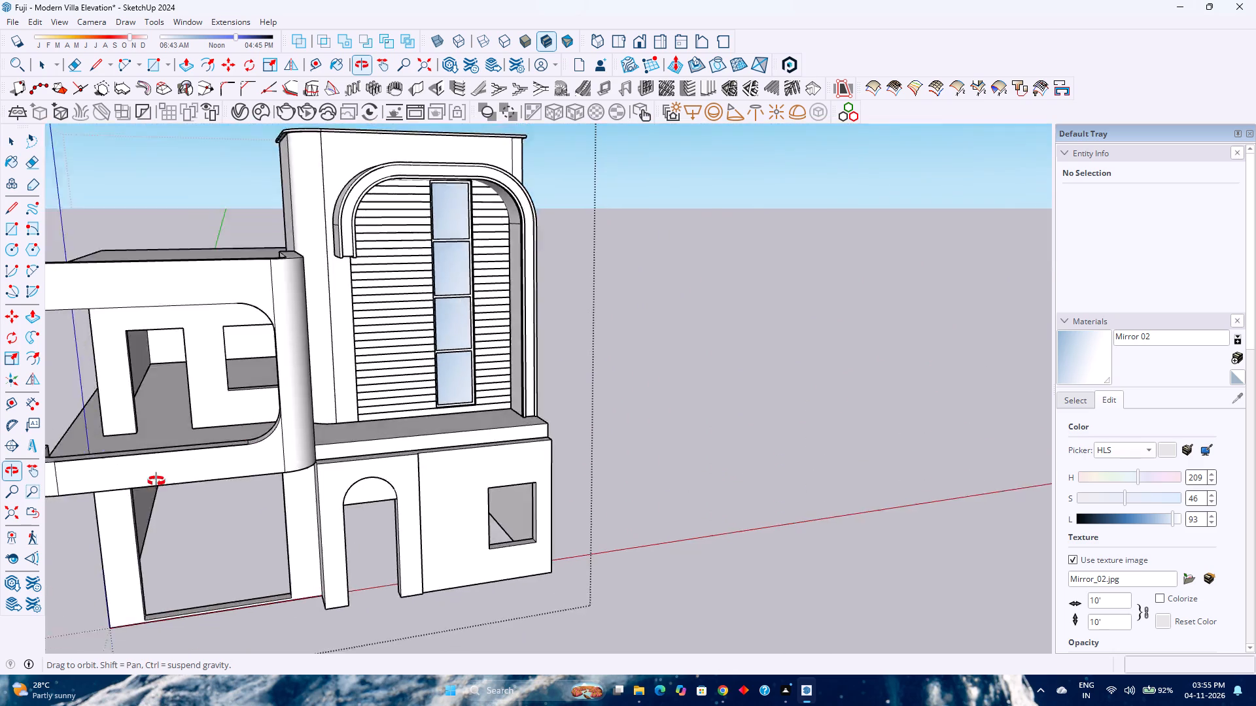
middle_click_drag(156, 481, 609, 409)
middle_click(609, 409)
scroll(625, 407, "down", 4)
middle_click_drag(685, 446, 214, 482)
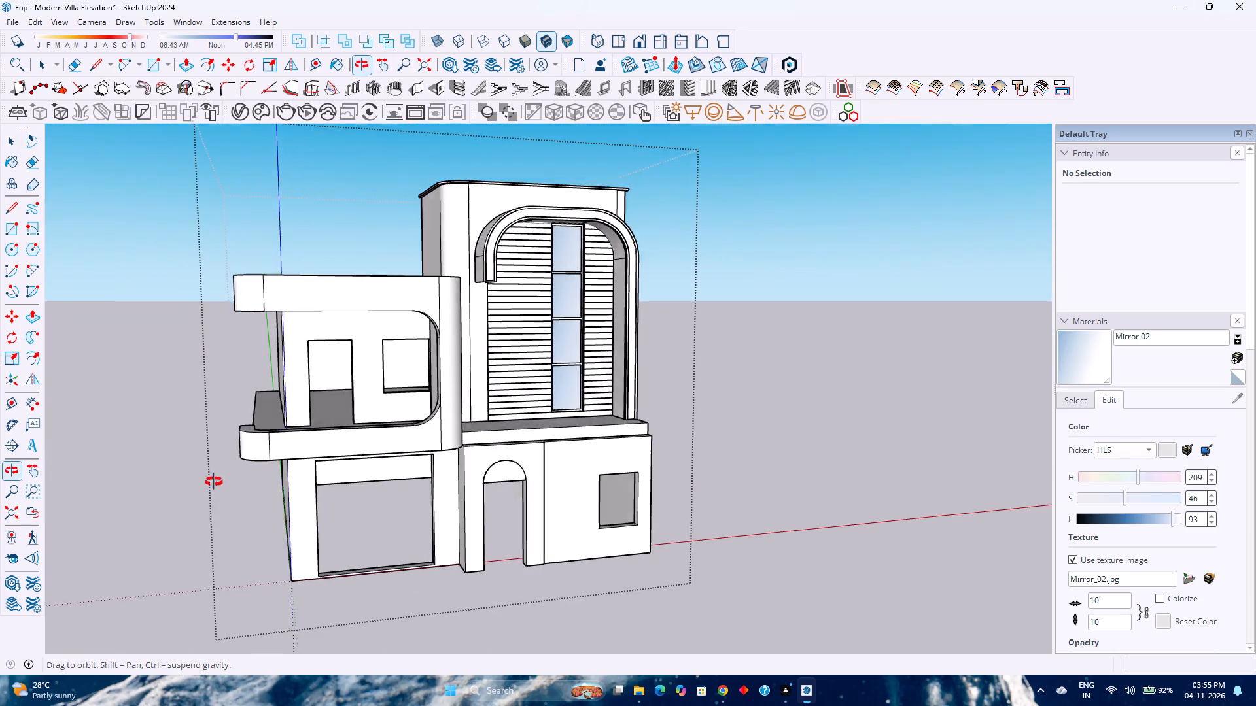
middle_click_drag(214, 482, 902, 535)
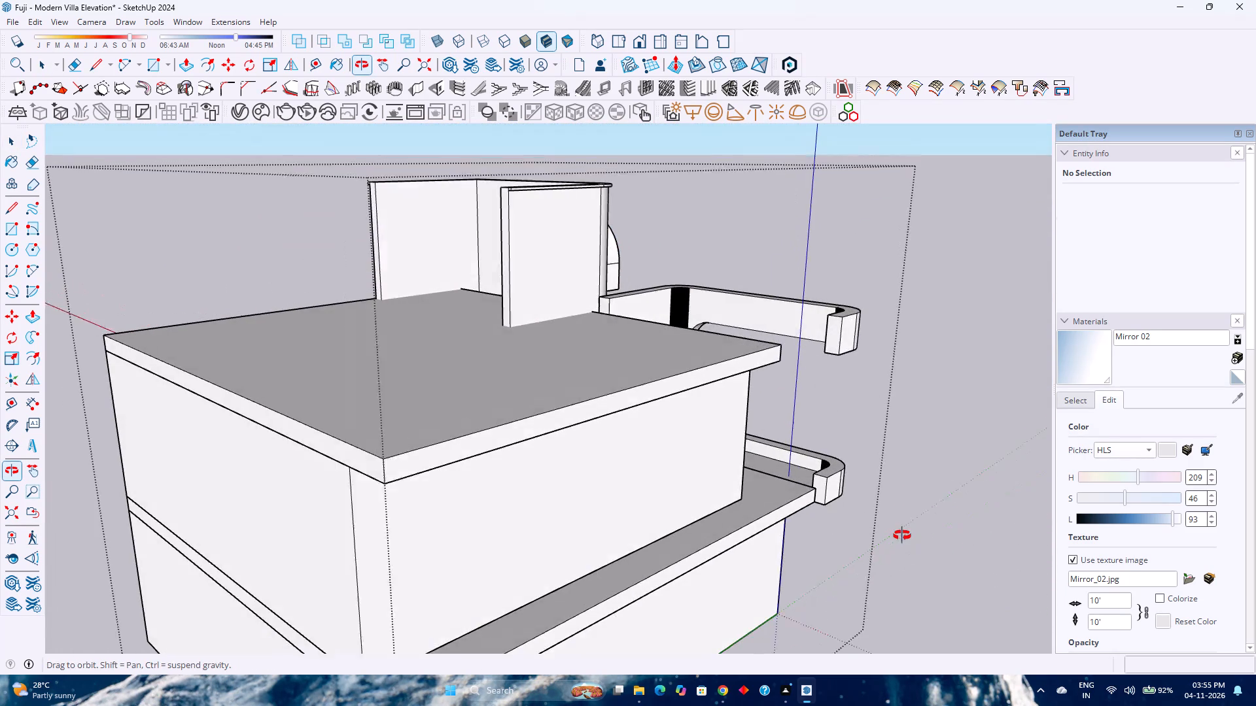
Examine the inner side and end faces of the front projection's upper and lower returns from behind the house.
middle_click_drag(902, 535, 911, 535)
scroll(858, 448, "up", 5)
middle_click_drag(831, 416, 597, 419)
scroll(597, 419, "up", 1)
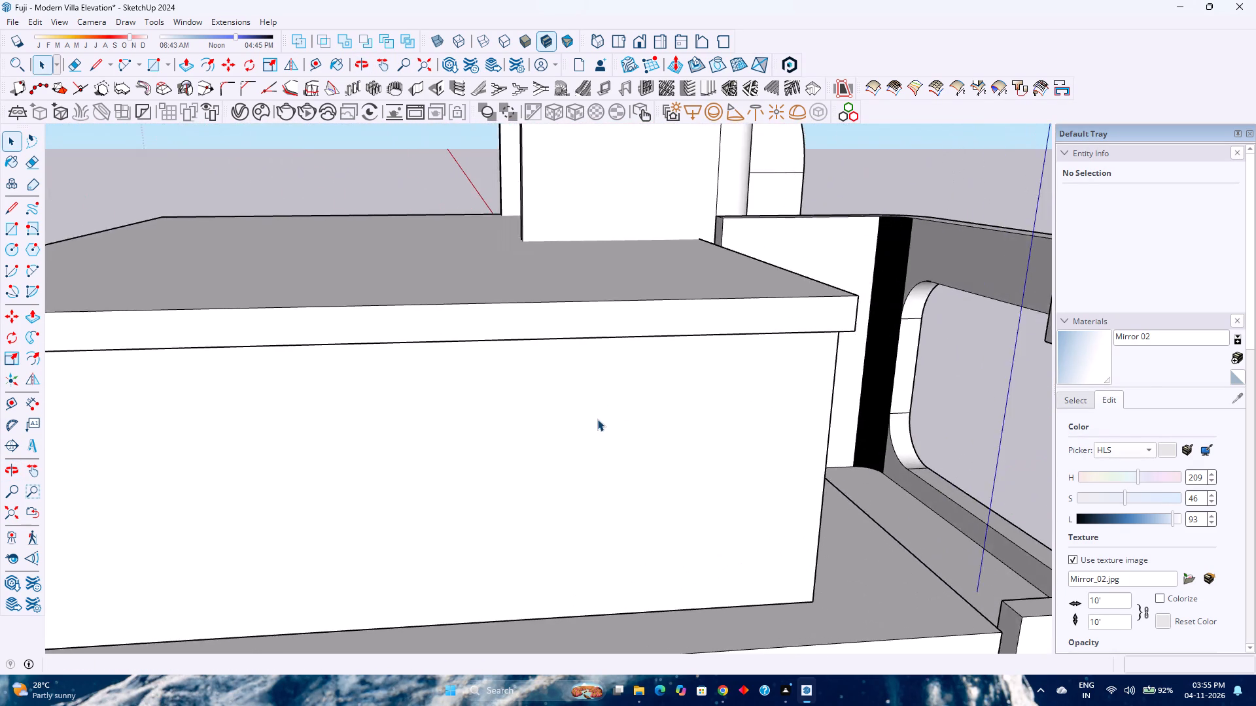
scroll(597, 419, "down", 4)
middle_click_drag(857, 511, 819, 502)
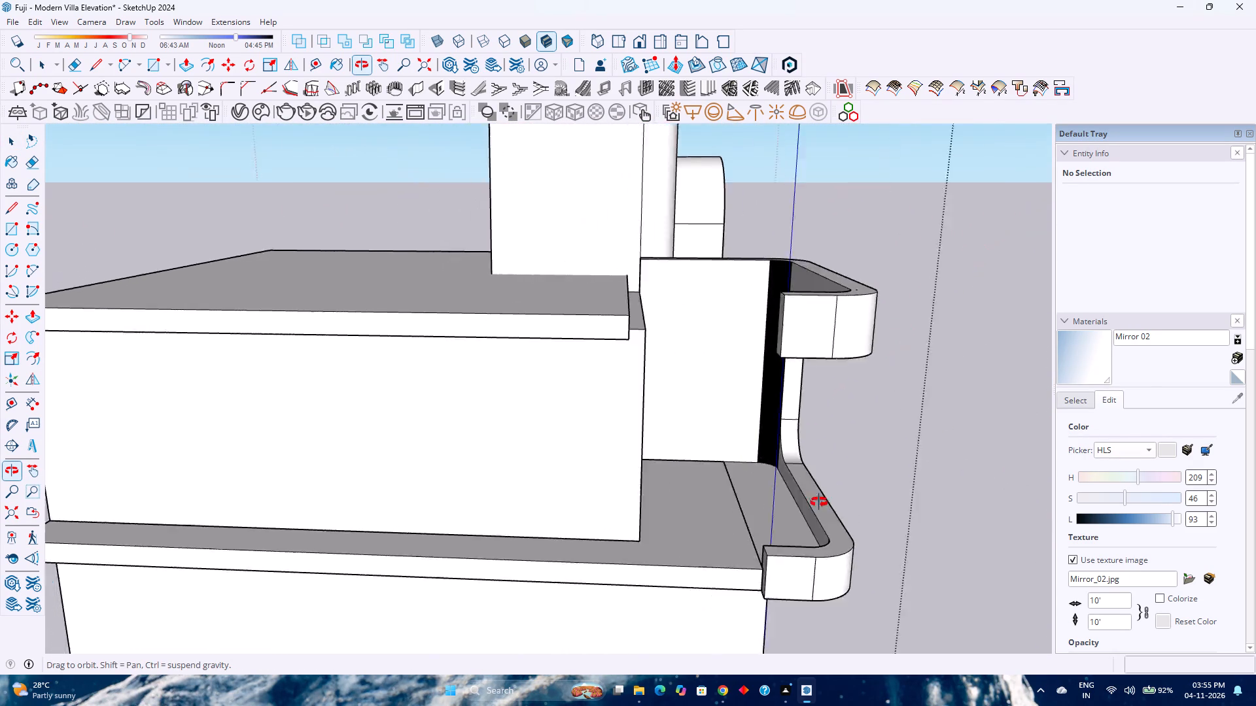
middle_click_drag(819, 502, 981, 518)
scroll(1014, 347, "up", 4)
middle_click_drag(863, 346, 598, 367, "shift")
middle_click(596, 368, "shift")
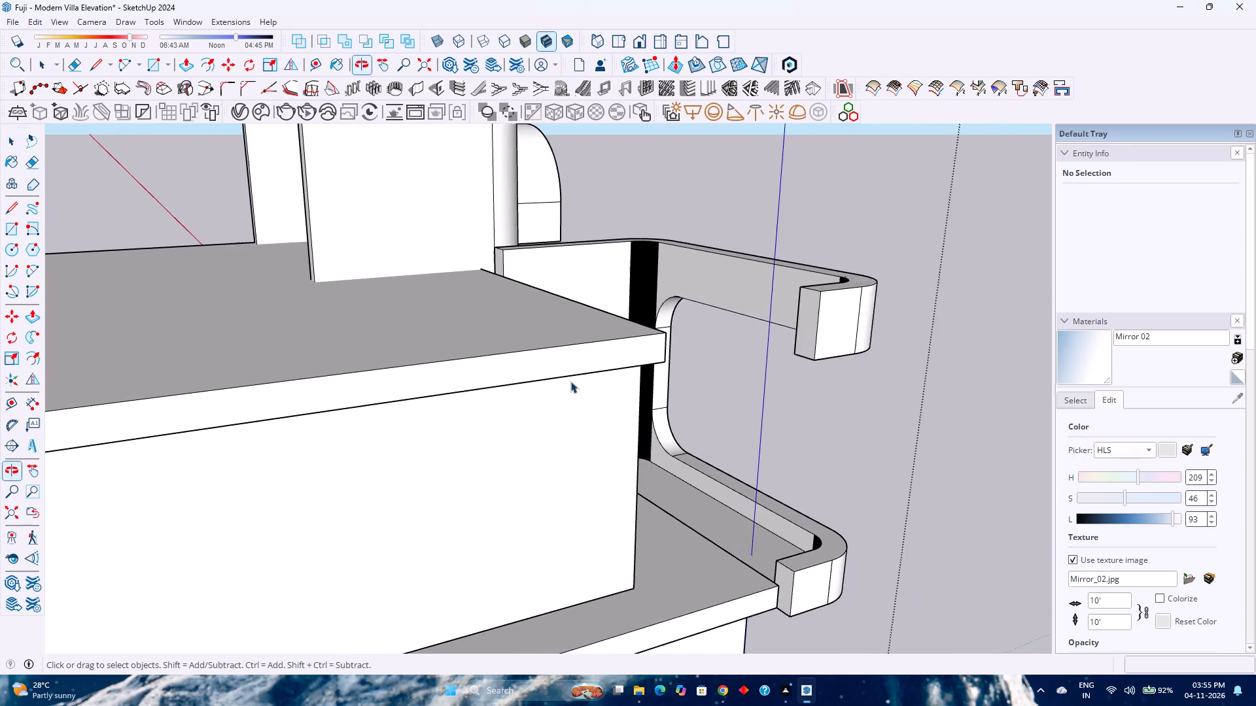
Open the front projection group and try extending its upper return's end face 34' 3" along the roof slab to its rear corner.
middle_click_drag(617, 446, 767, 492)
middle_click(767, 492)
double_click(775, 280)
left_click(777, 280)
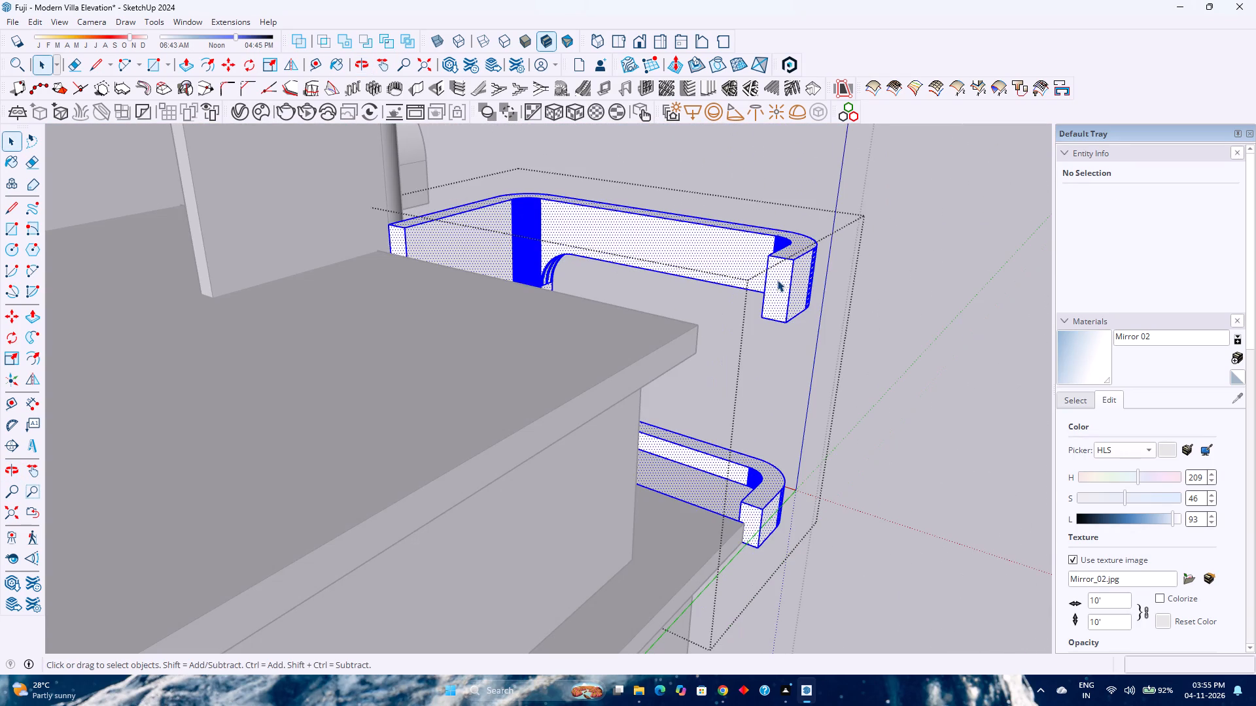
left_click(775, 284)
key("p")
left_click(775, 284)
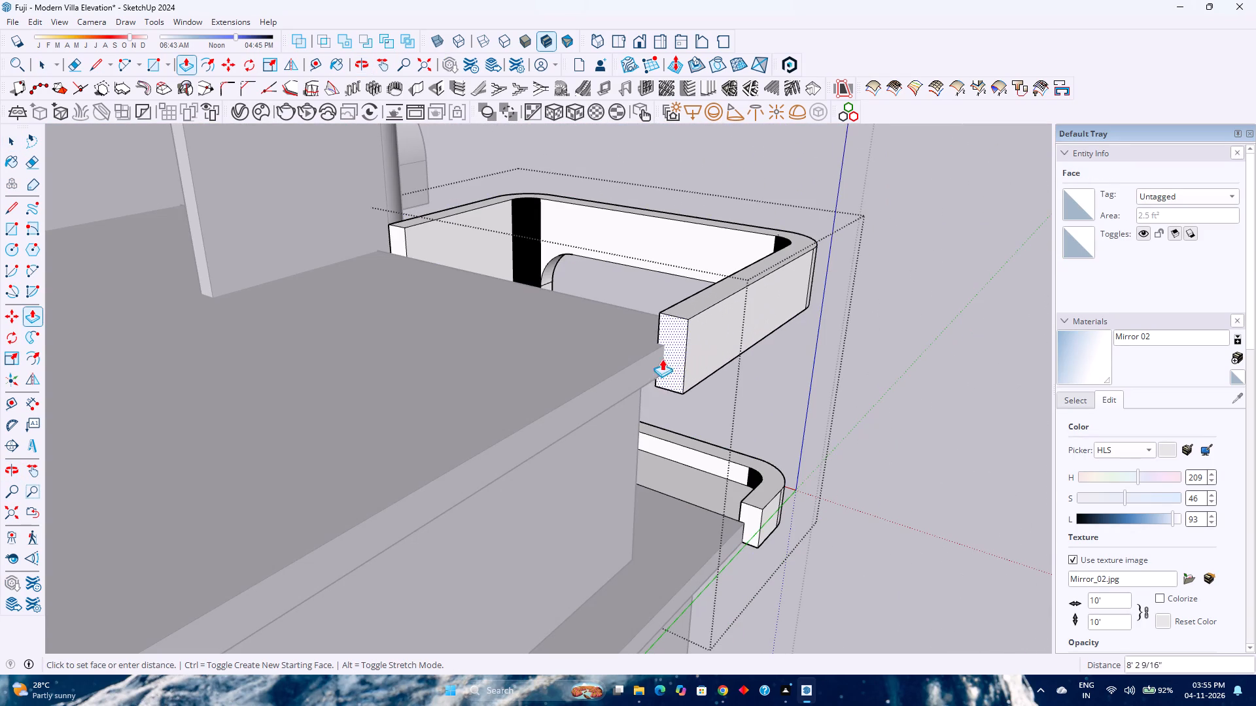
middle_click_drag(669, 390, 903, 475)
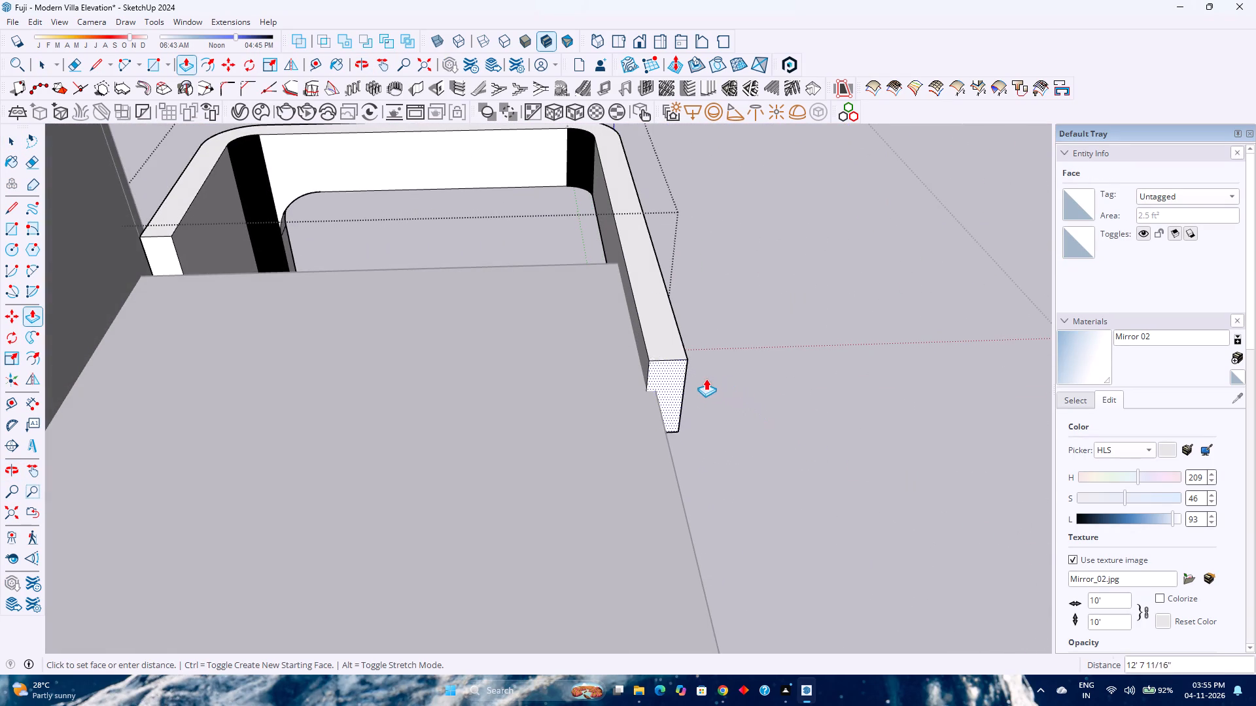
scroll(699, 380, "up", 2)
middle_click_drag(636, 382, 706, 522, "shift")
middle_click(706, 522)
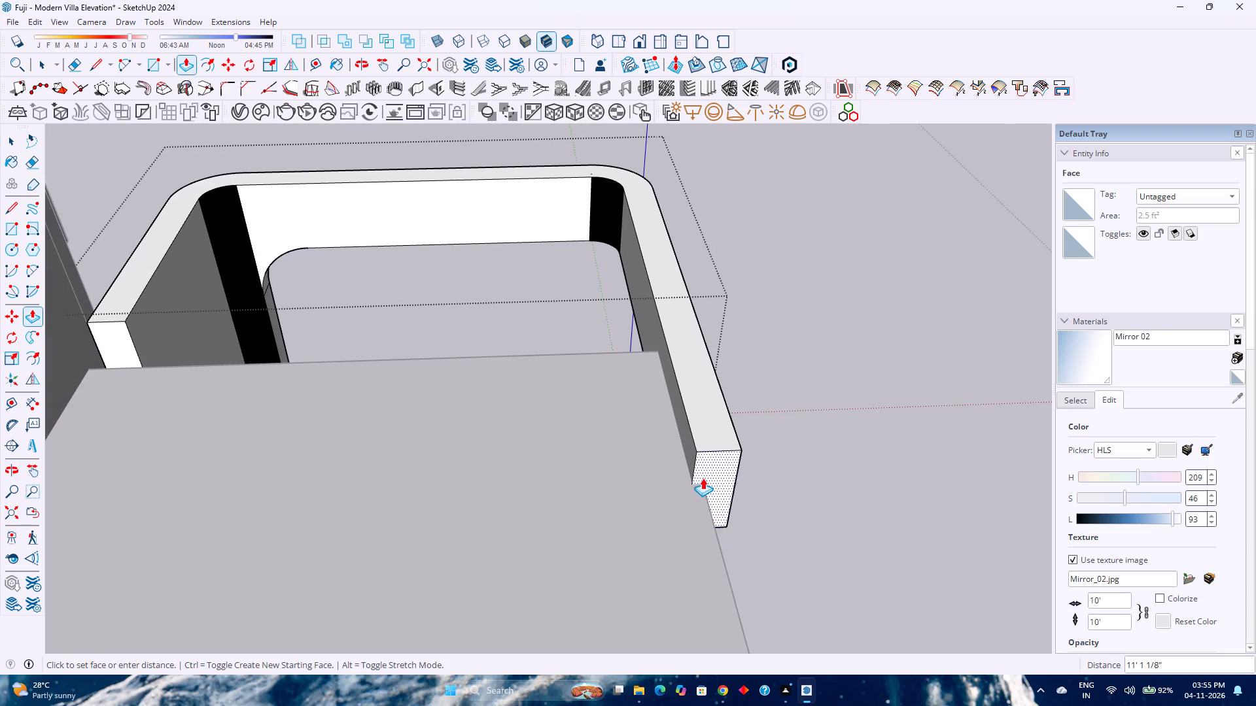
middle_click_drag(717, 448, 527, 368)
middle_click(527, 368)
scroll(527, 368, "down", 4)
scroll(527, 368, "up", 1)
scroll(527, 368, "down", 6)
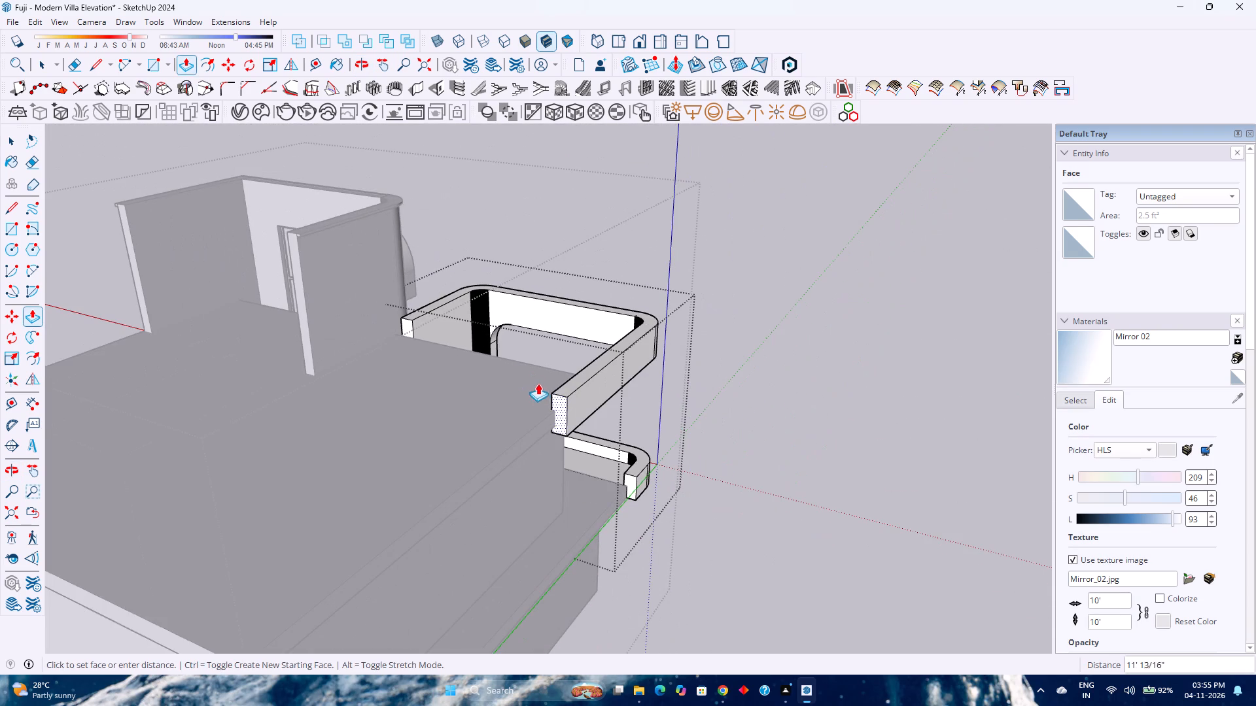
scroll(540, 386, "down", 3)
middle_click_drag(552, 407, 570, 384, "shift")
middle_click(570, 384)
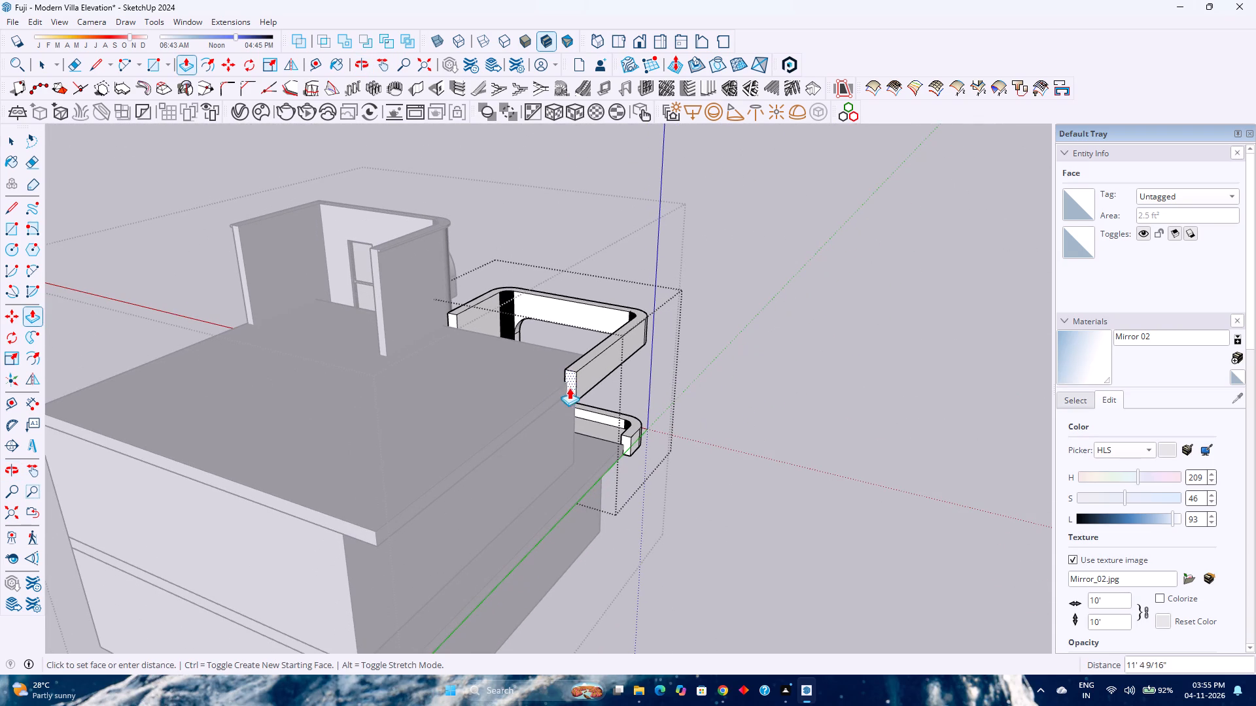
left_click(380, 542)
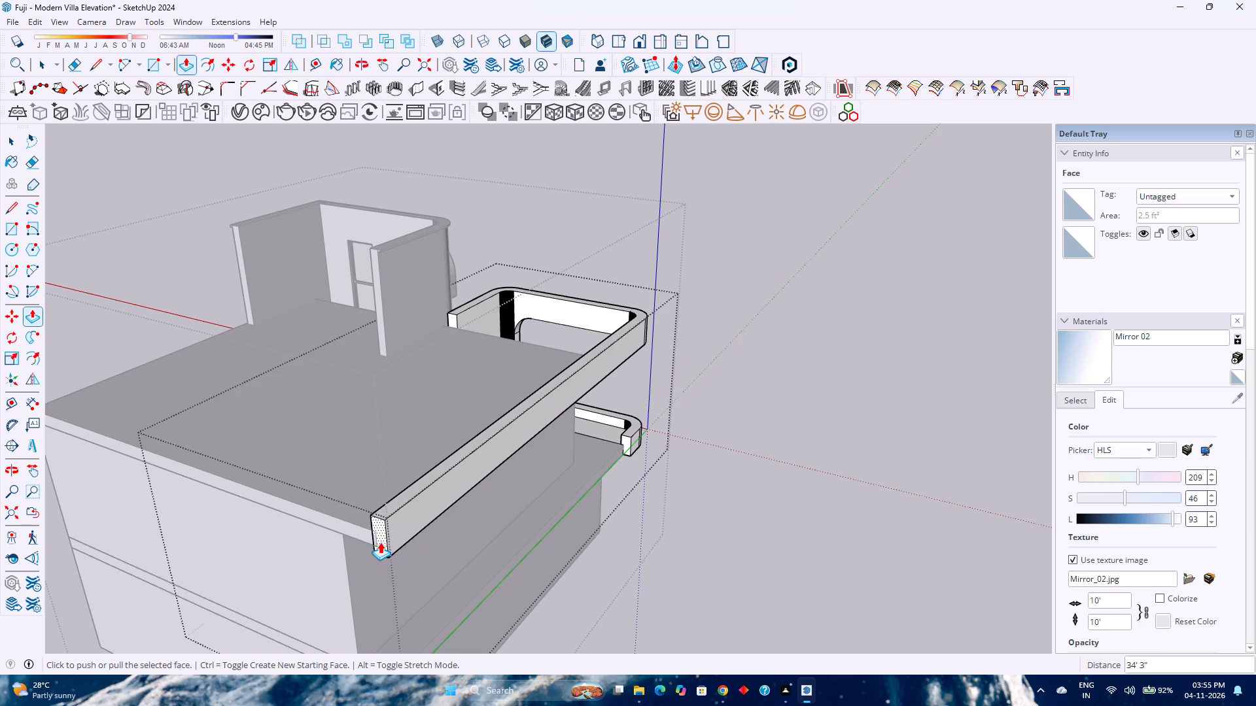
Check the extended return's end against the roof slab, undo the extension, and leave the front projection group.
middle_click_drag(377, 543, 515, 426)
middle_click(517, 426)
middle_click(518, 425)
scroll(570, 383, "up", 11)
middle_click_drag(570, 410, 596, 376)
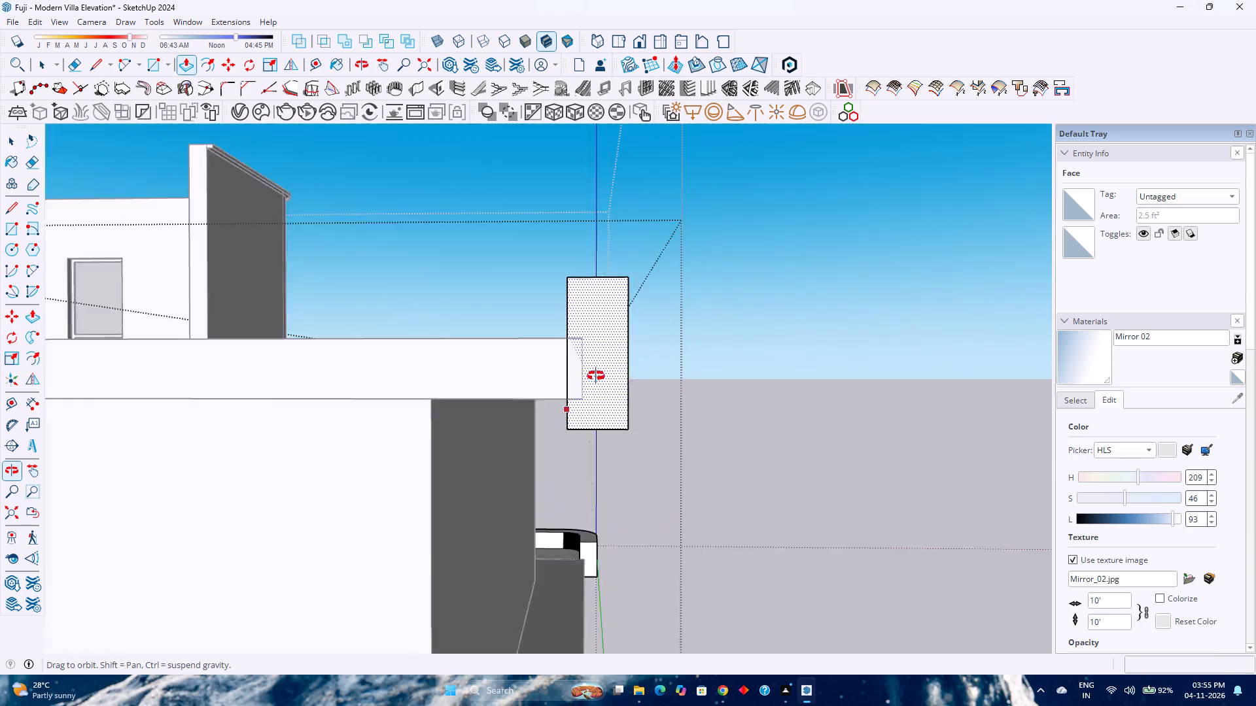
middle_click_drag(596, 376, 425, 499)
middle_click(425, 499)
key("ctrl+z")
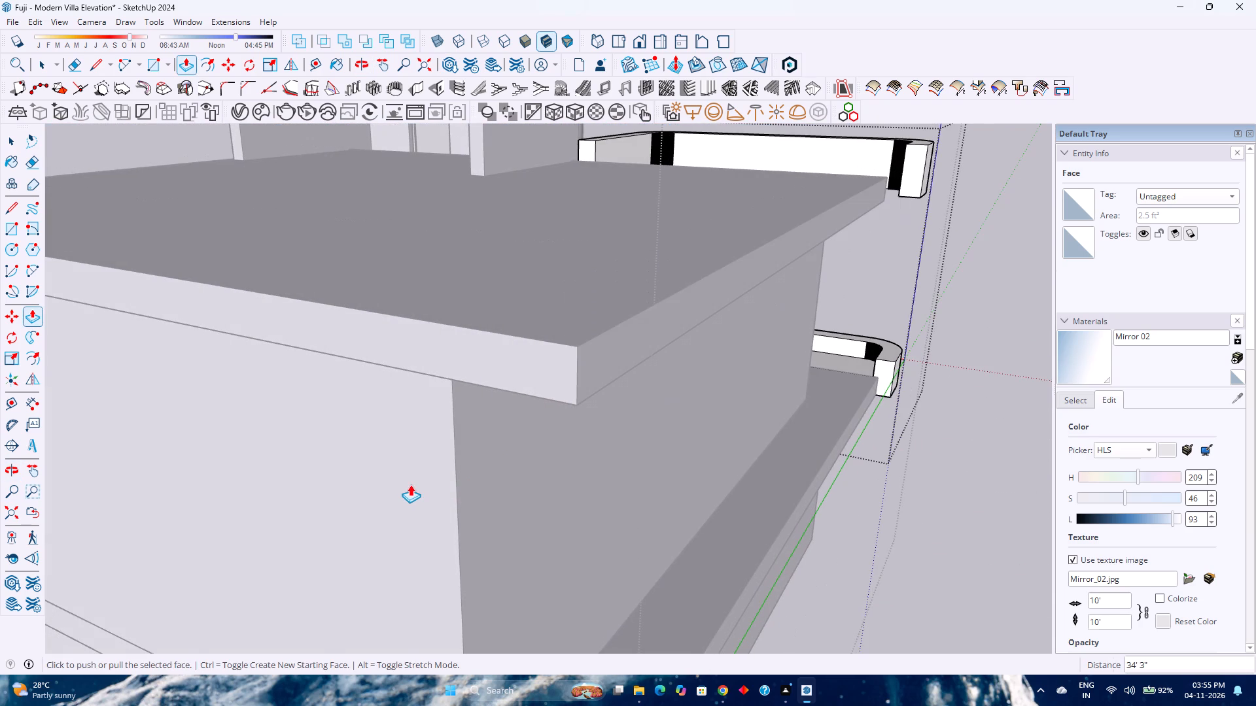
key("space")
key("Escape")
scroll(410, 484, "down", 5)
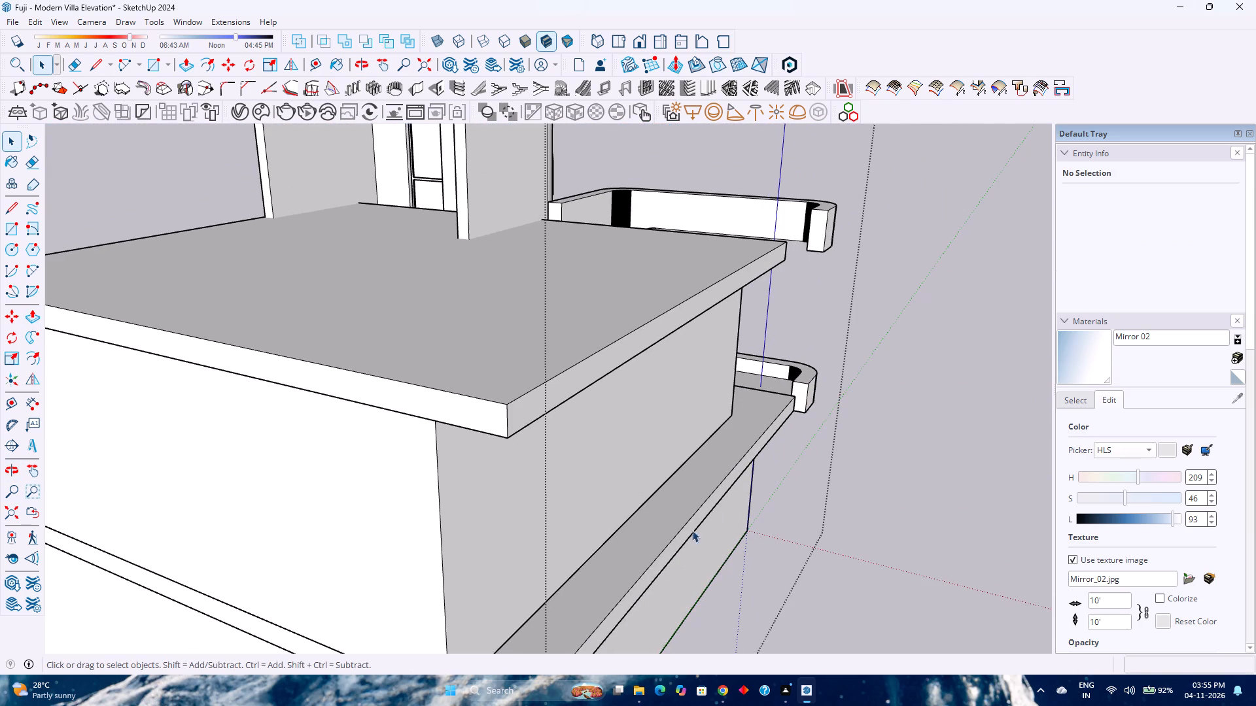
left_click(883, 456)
Examine the roof slab and front projection from behind and from the front of the house.
middle_click_drag(888, 455, 458, 517)
scroll(439, 491, "down", 6)
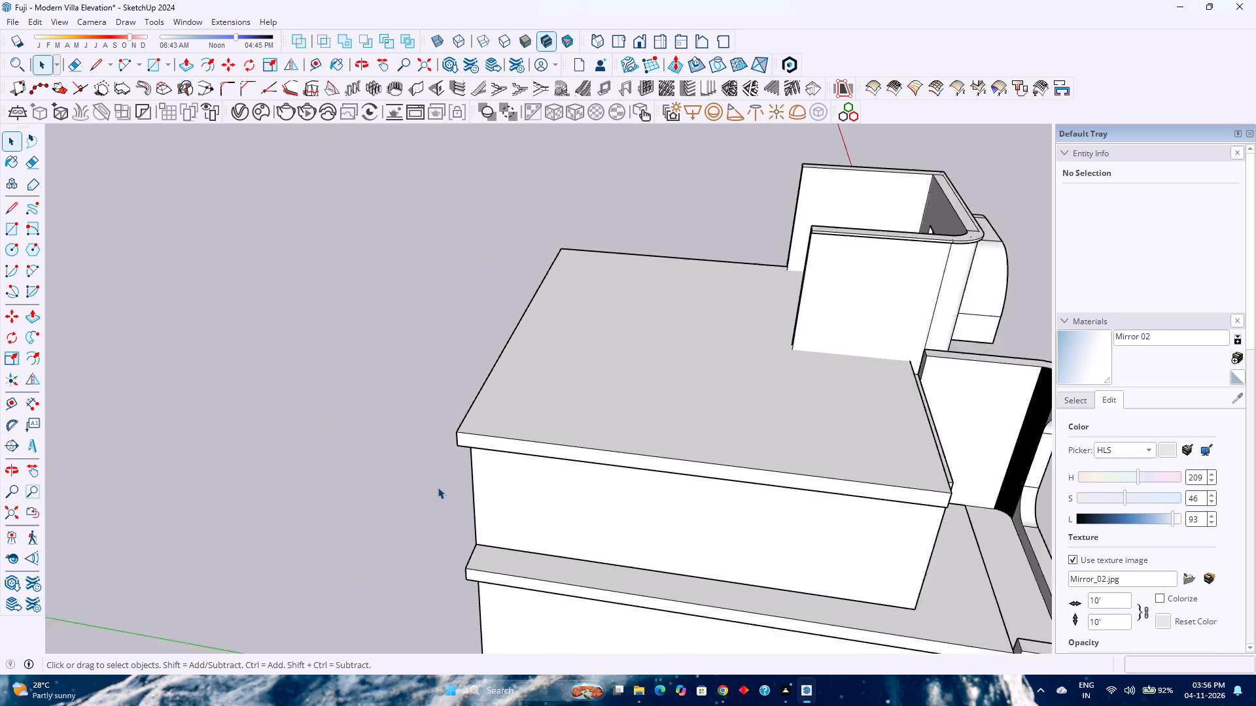
scroll(438, 487, "down", 6)
middle_click_drag(665, 543, 341, 427)
middle_click(339, 426)
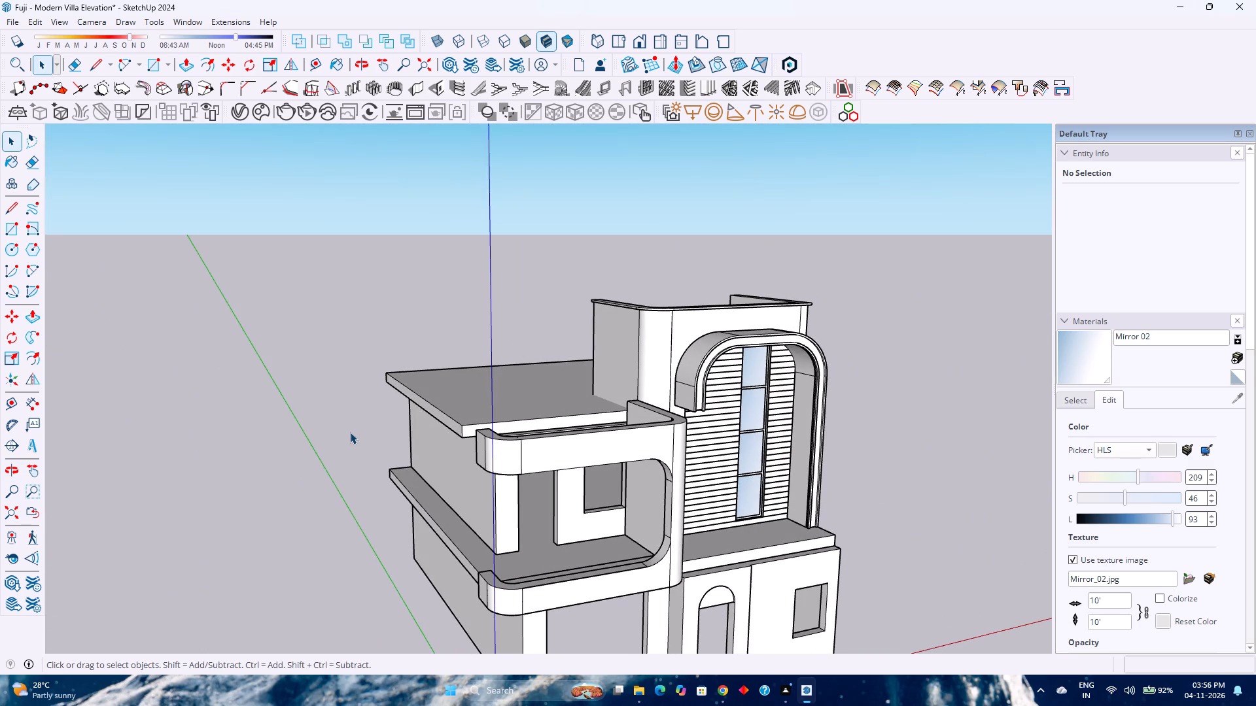
scroll(351, 433, "down", 1)
scroll(354, 433, "up", 1)
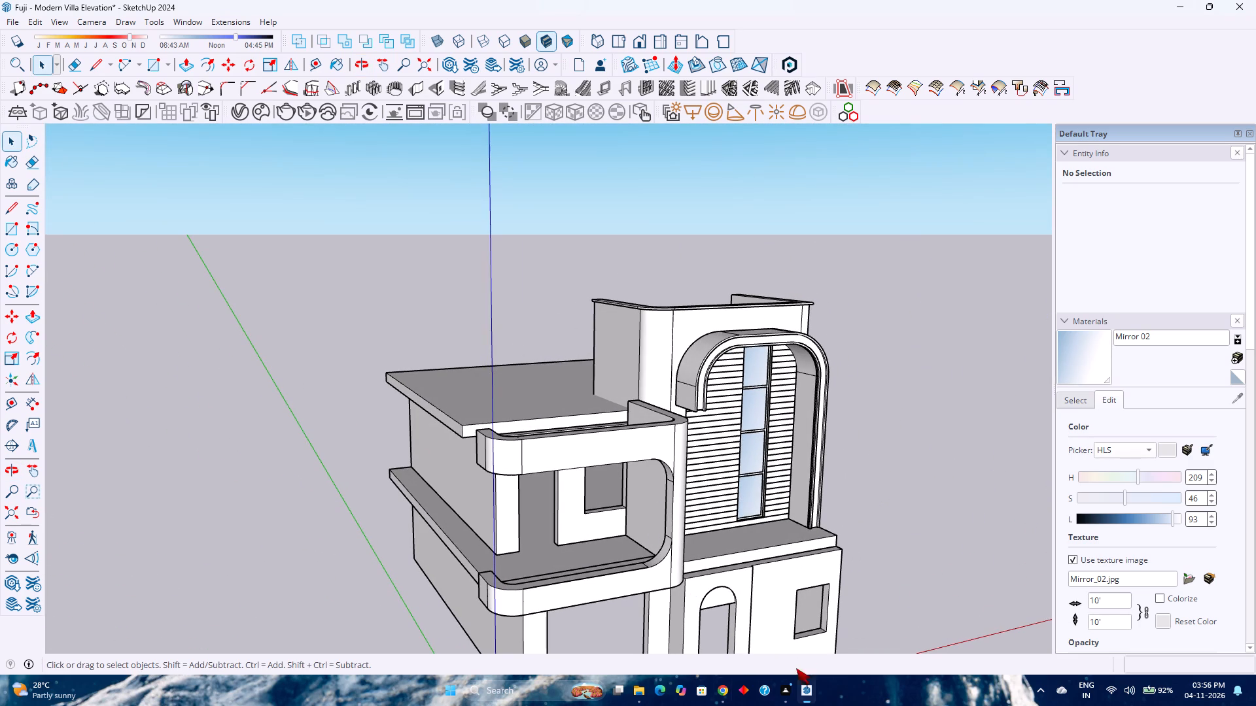
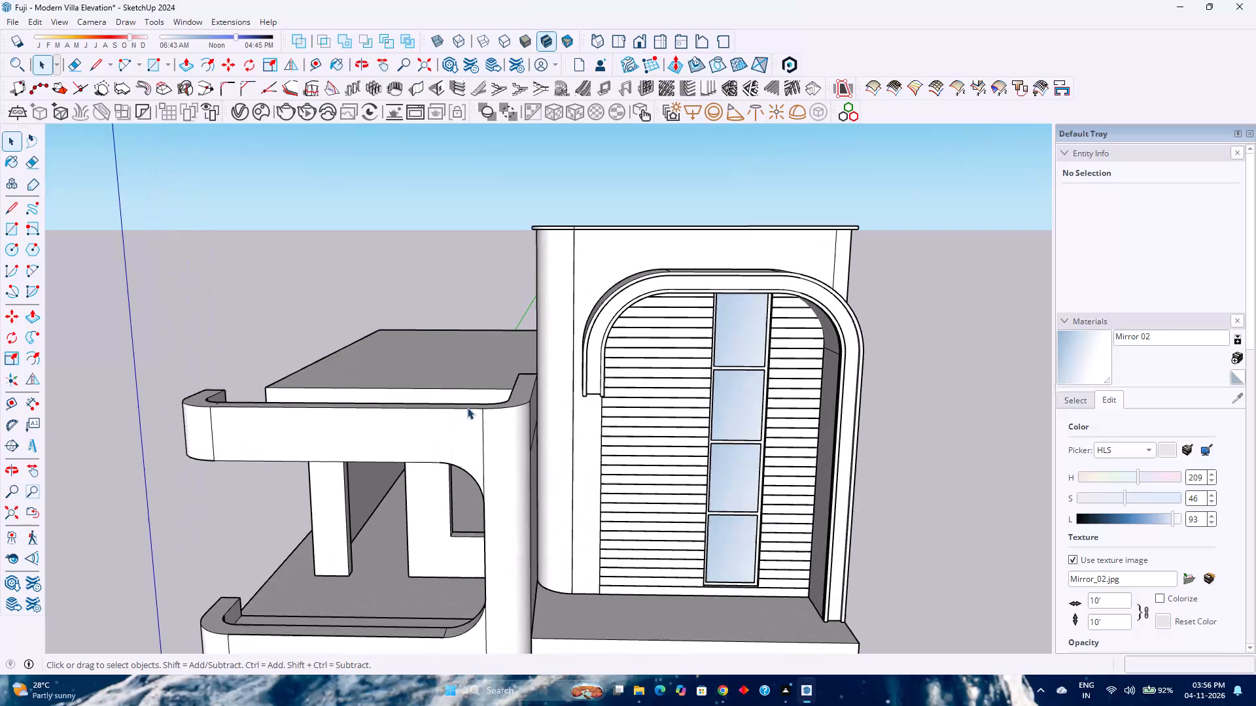
Examine the curved balcony frame and the villa's front elevation from several angles.
middle_click_drag(495, 431, 527, 489)
middle_click_drag(544, 528, 567, 509)
middle_click(567, 509)
scroll(567, 509, "up", 1)
scroll(570, 509, "down", 3)
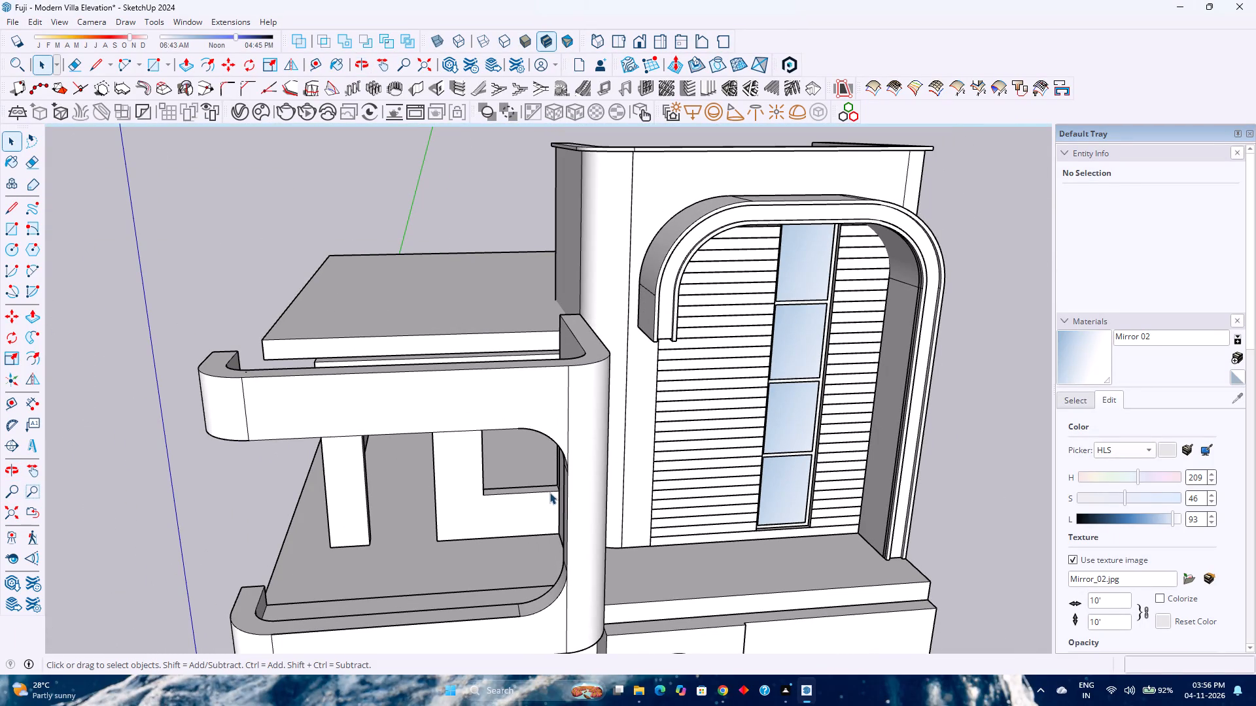
middle_click_drag(413, 397, 448, 446)
middle_click(448, 446)
scroll(444, 439, "down", 2)
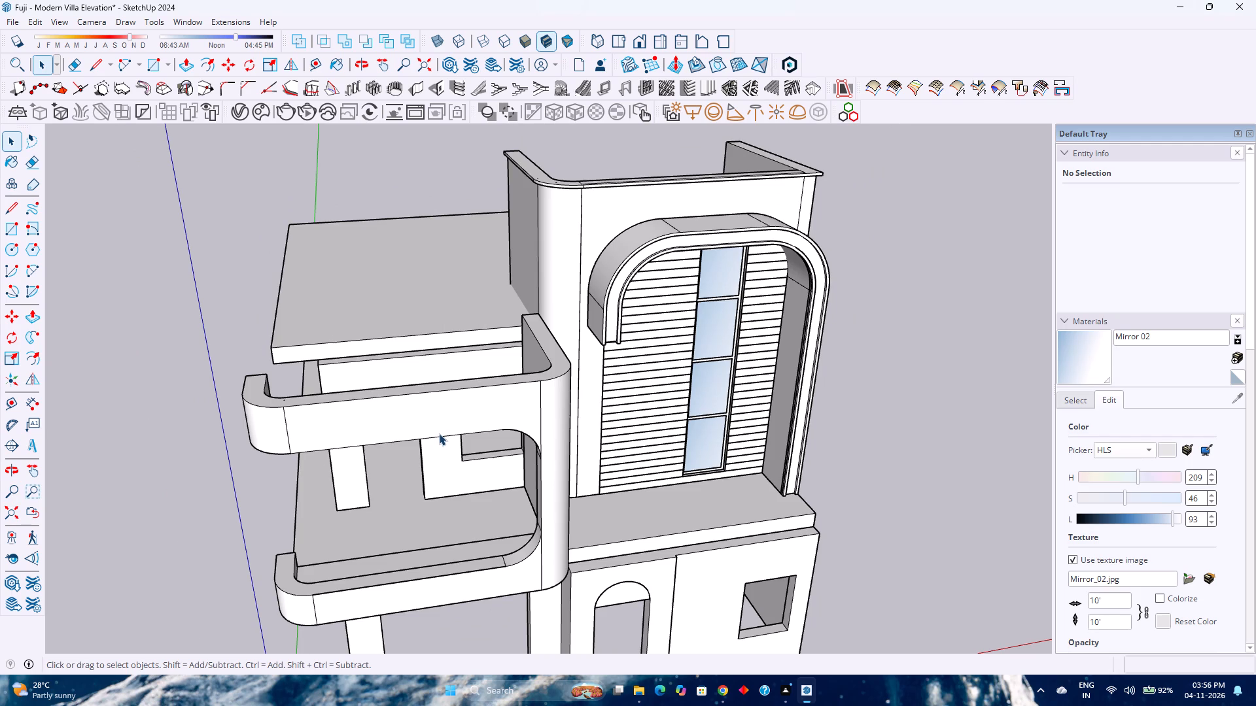
scroll(402, 450, "down", 2)
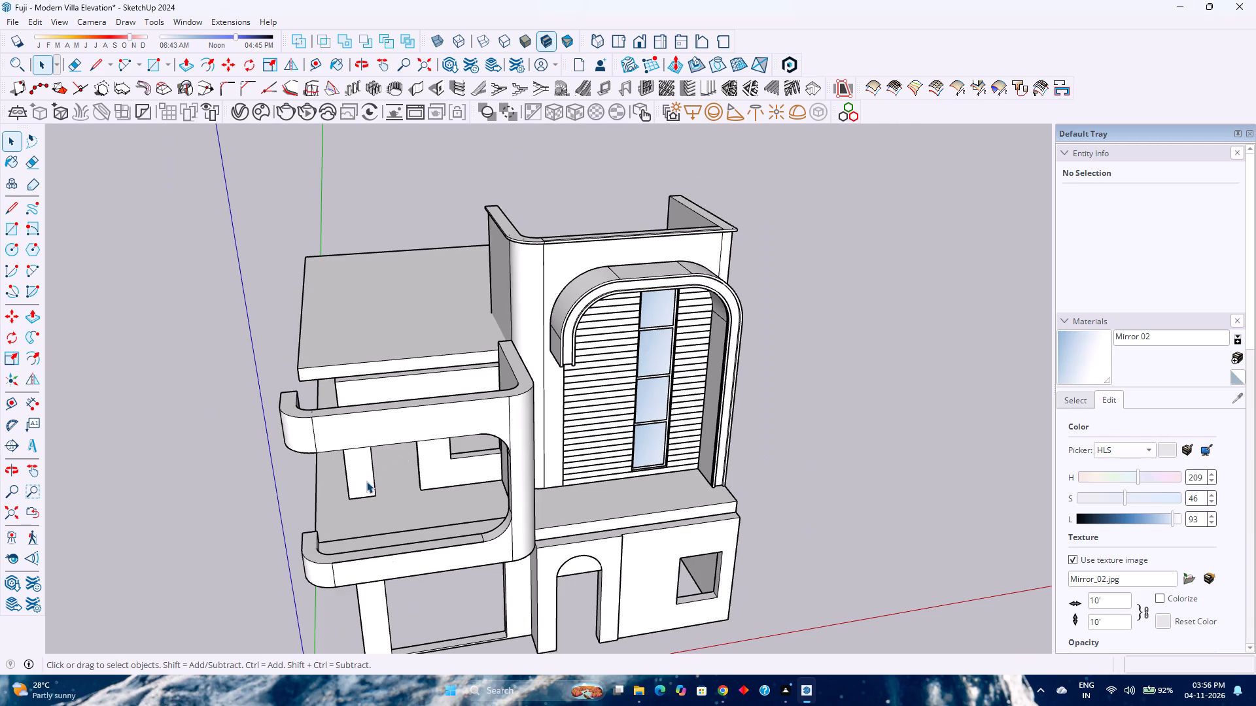
middle_click_drag(356, 477, 452, 460)
middle_click(452, 460)
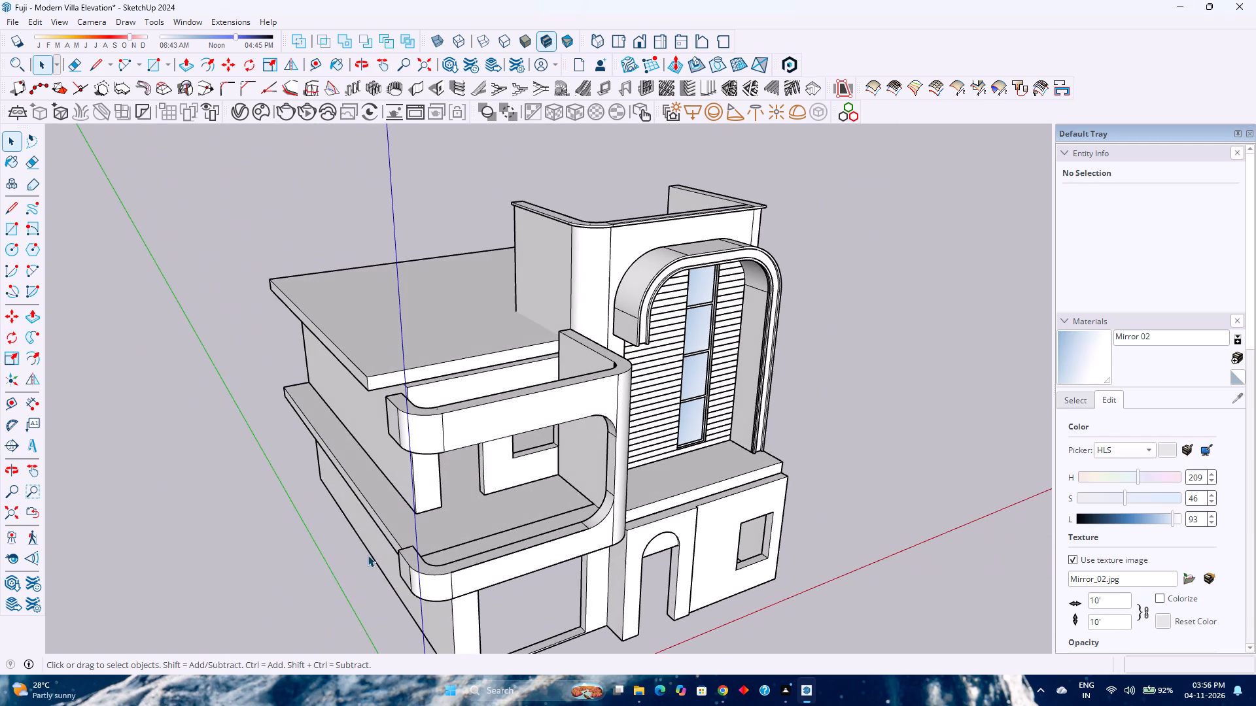
Open the villa group and its balcony frame for editing, and delete the front face of the lower balcony band.
scroll(435, 562, "up", 2)
left_click(470, 569)
double_click(472, 569)
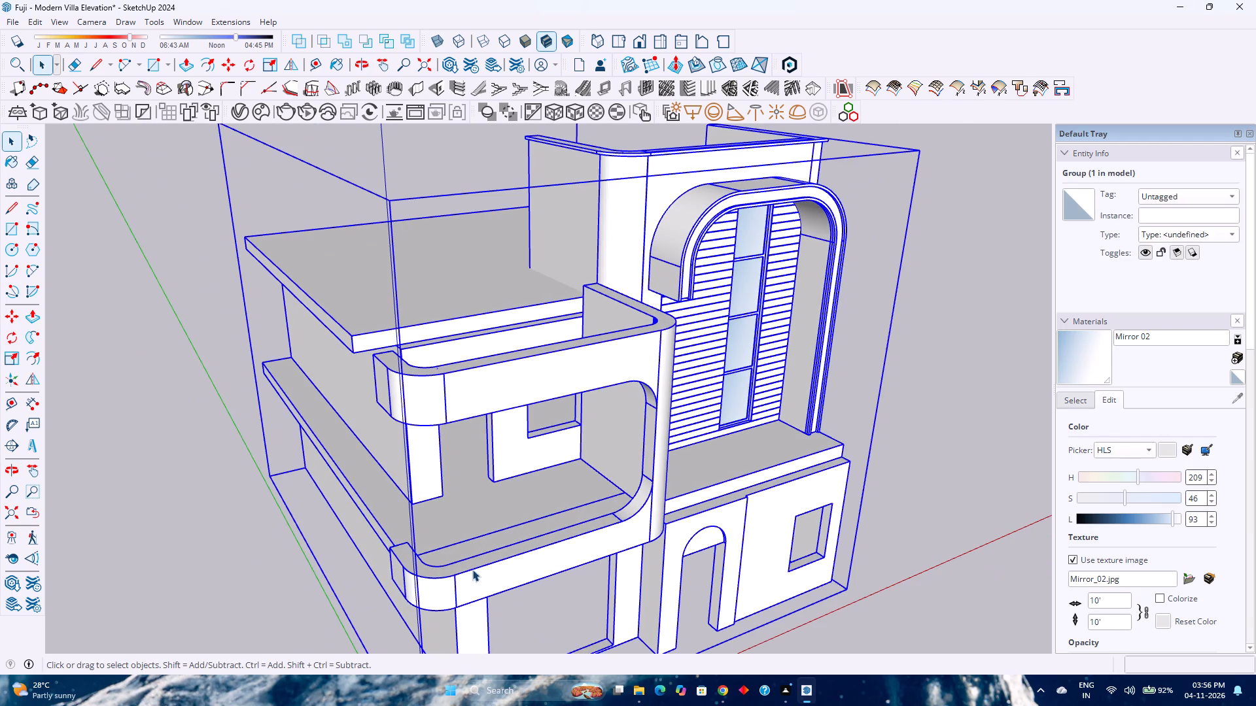
left_click(474, 567)
left_click(474, 567)
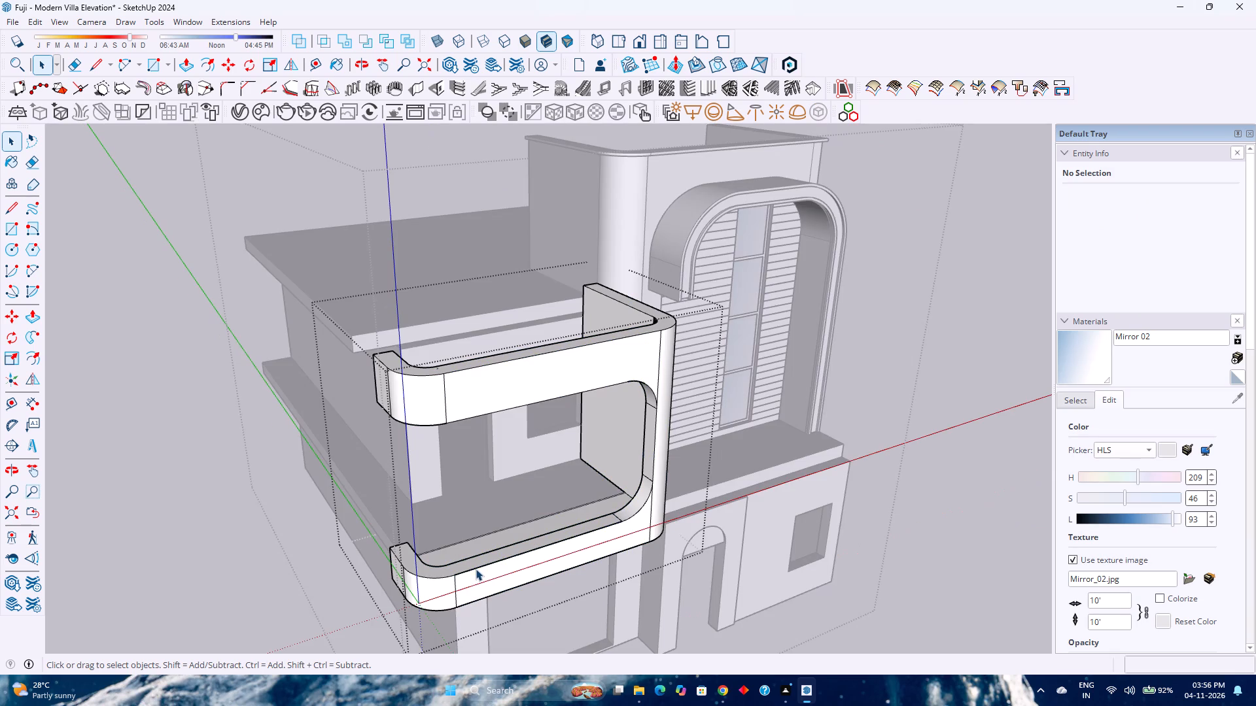
left_click(476, 568)
key("Delete")
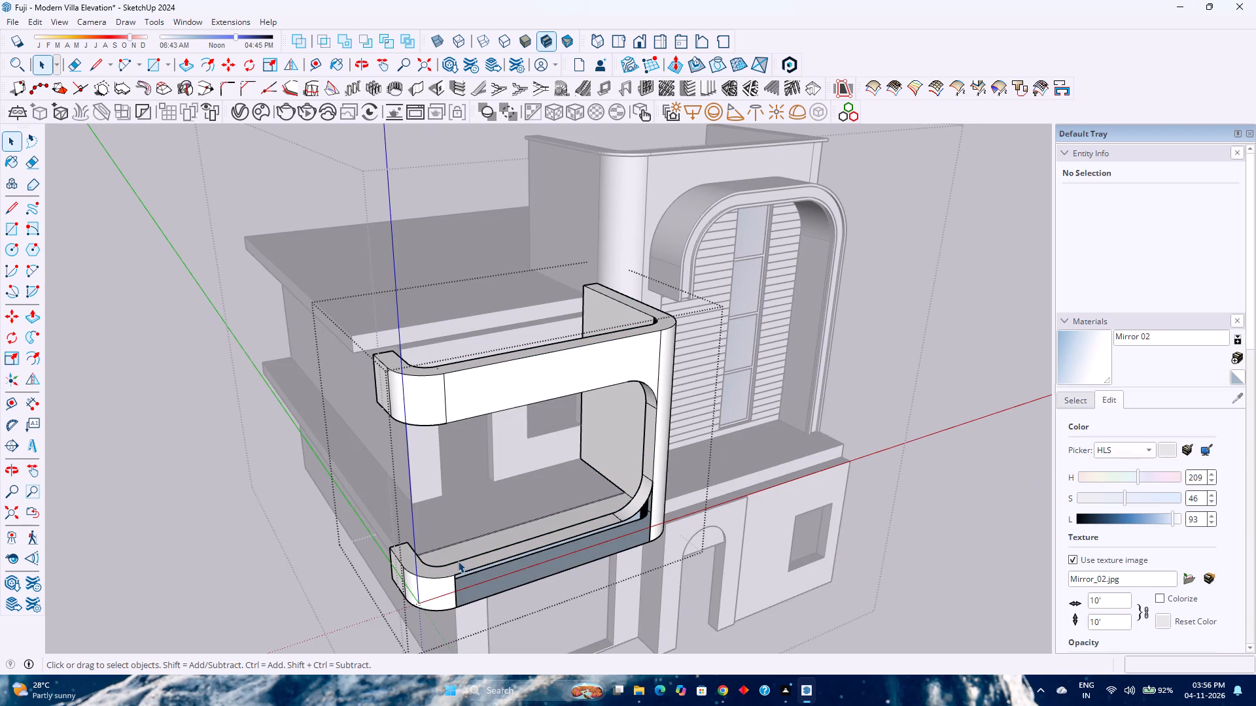
Draw a 4' vertical line from the upper end of the balcony opening's lower curve to the band's bottom edge.
scroll(675, 543, "up", 4)
scroll(583, 531, "up", 4)
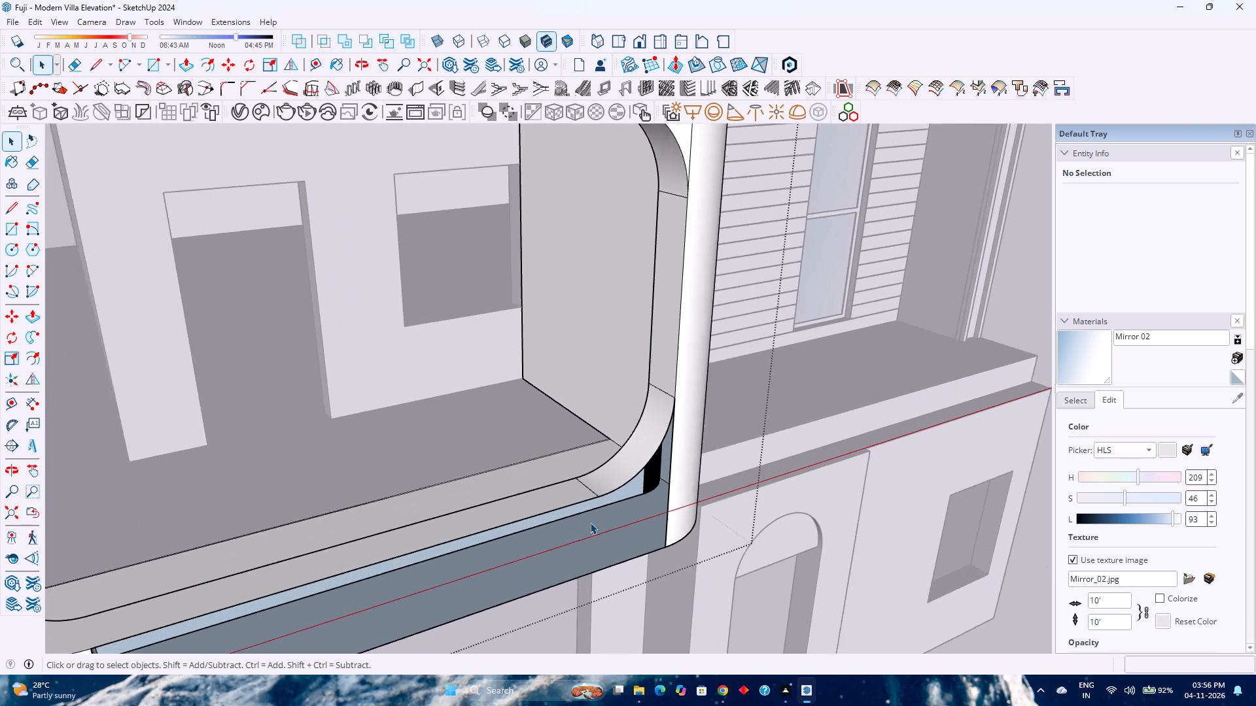
scroll(590, 522, "up", 4)
key("l")
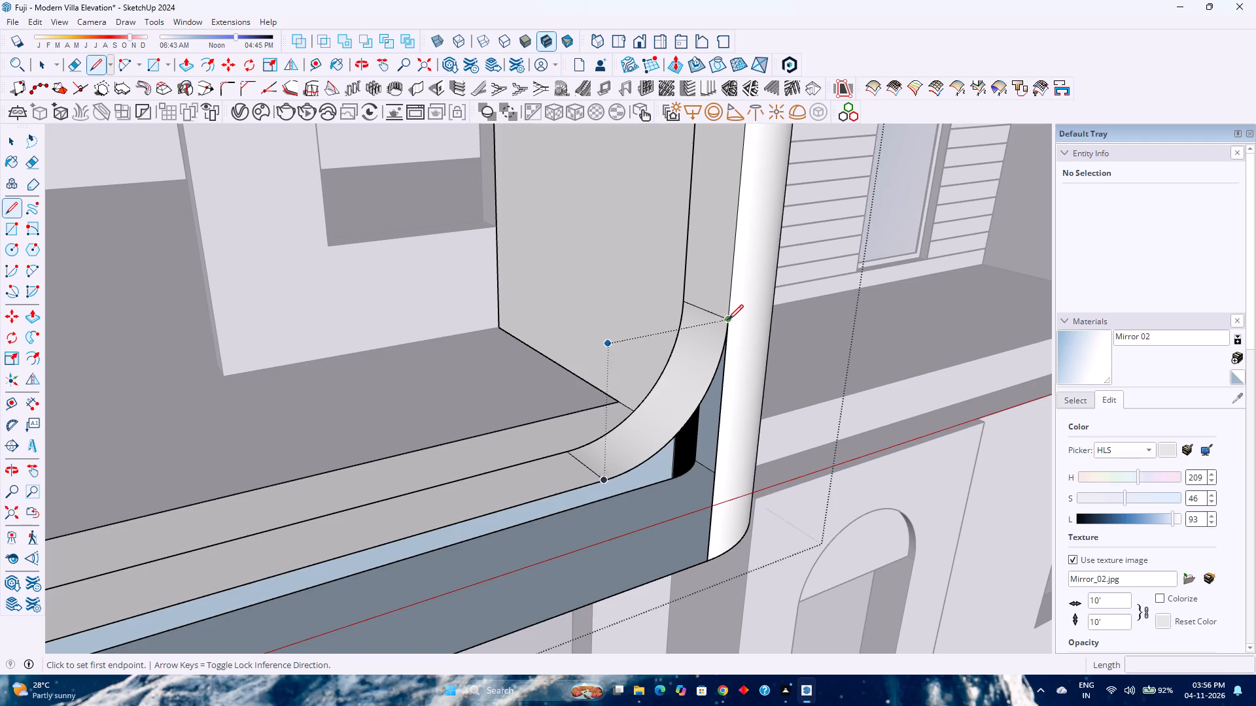
scroll(727, 320, "up", 16)
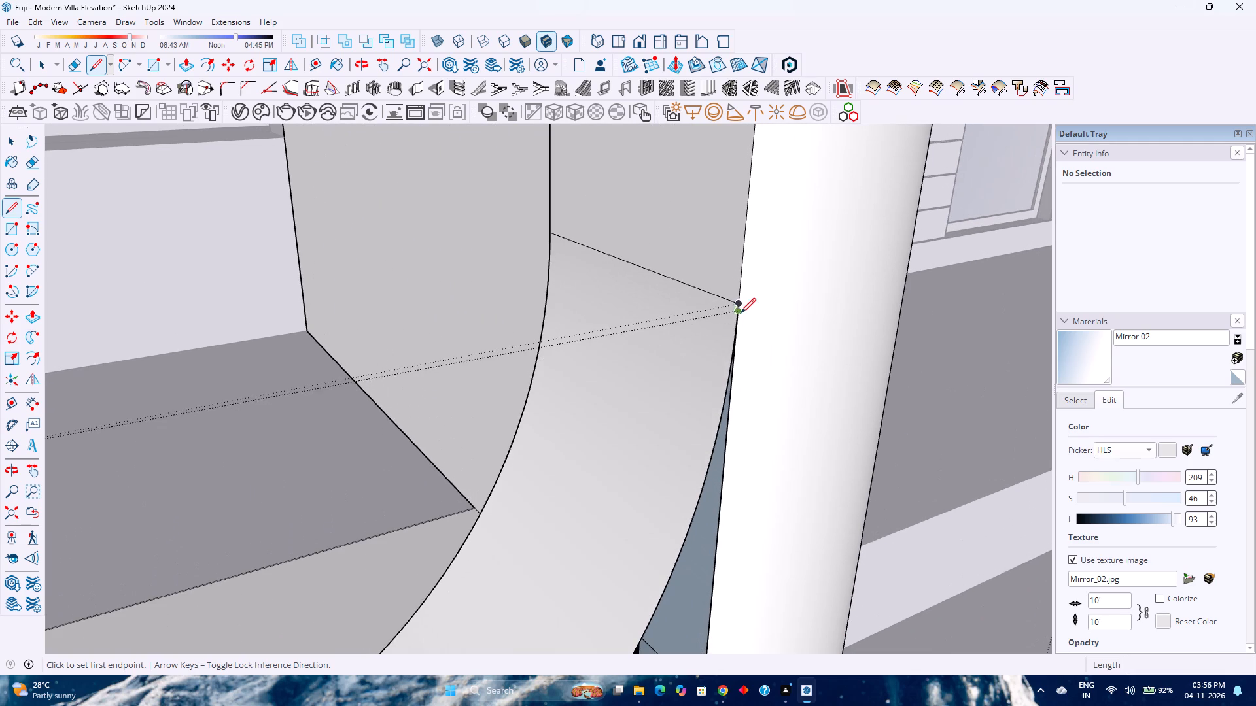
left_click(741, 306)
scroll(744, 361, "down", 10)
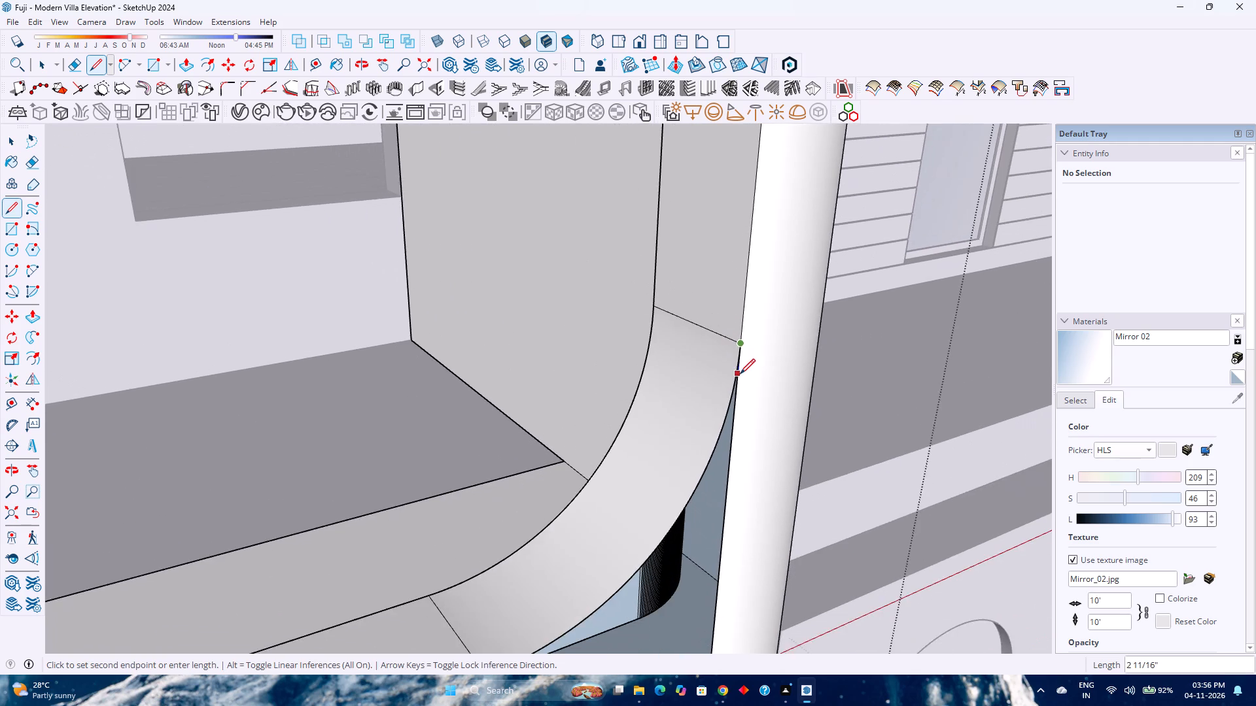
scroll(740, 374, "down", 11)
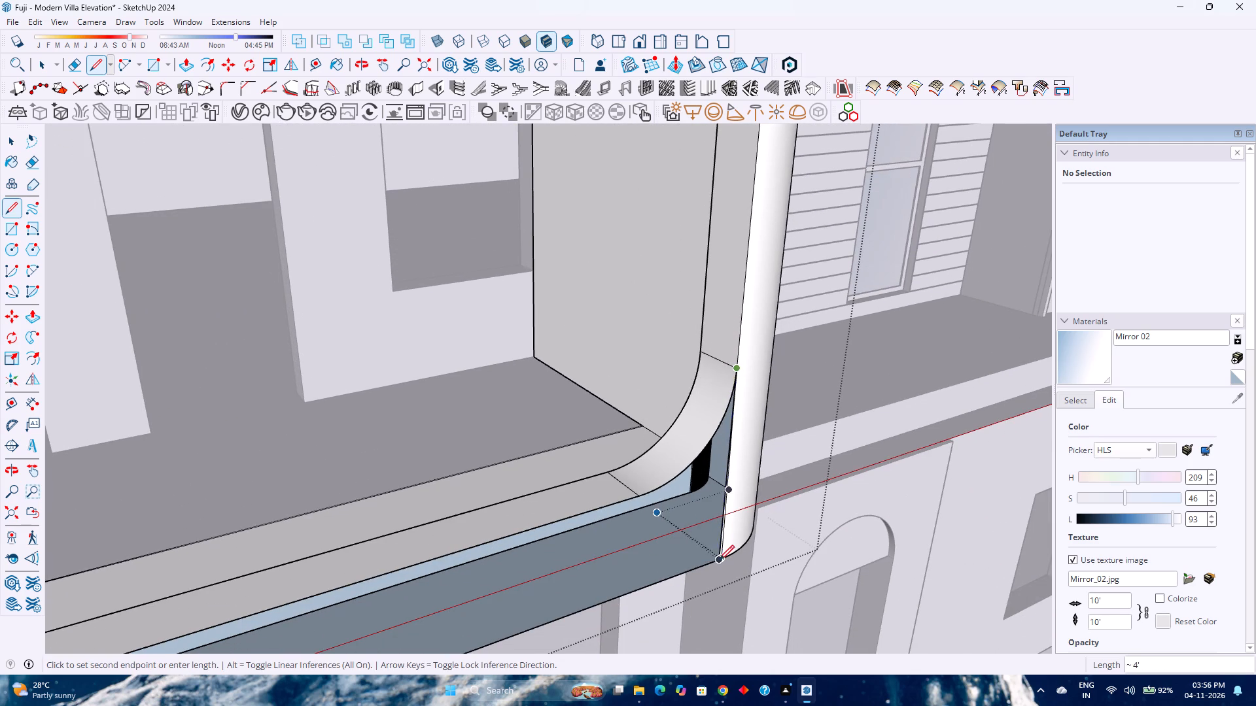
key("Up")
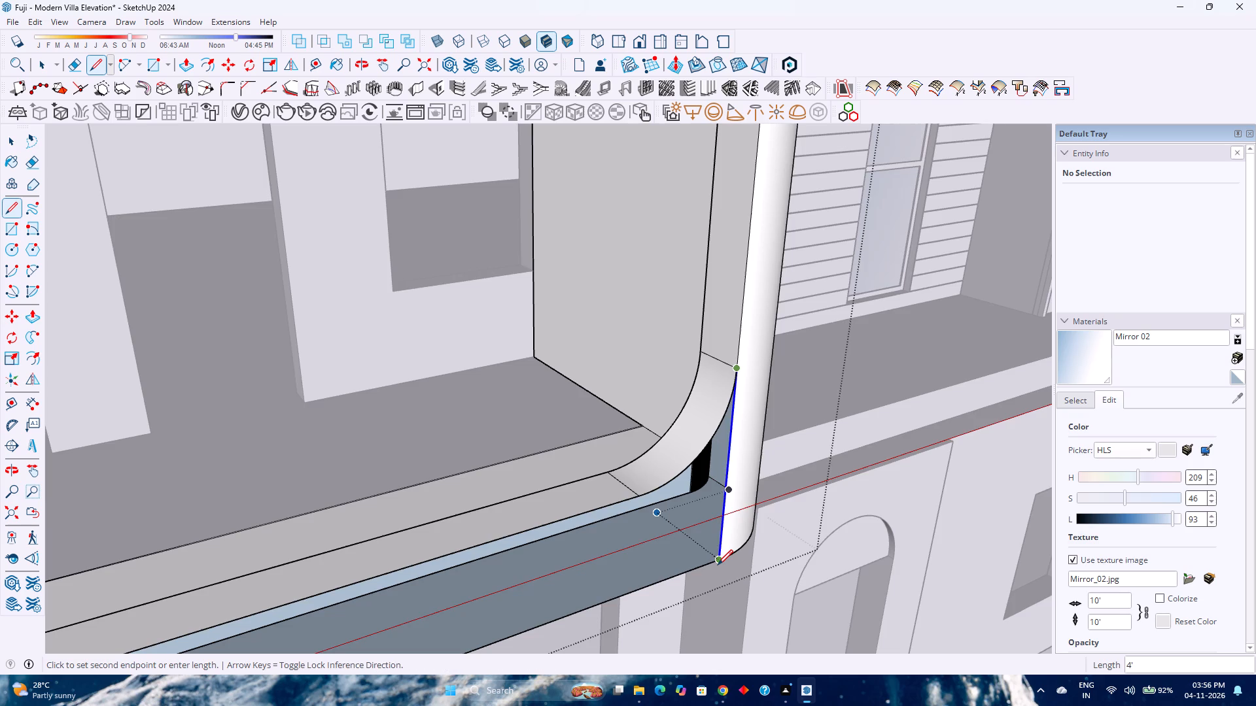
scroll(718, 565, "up", 18)
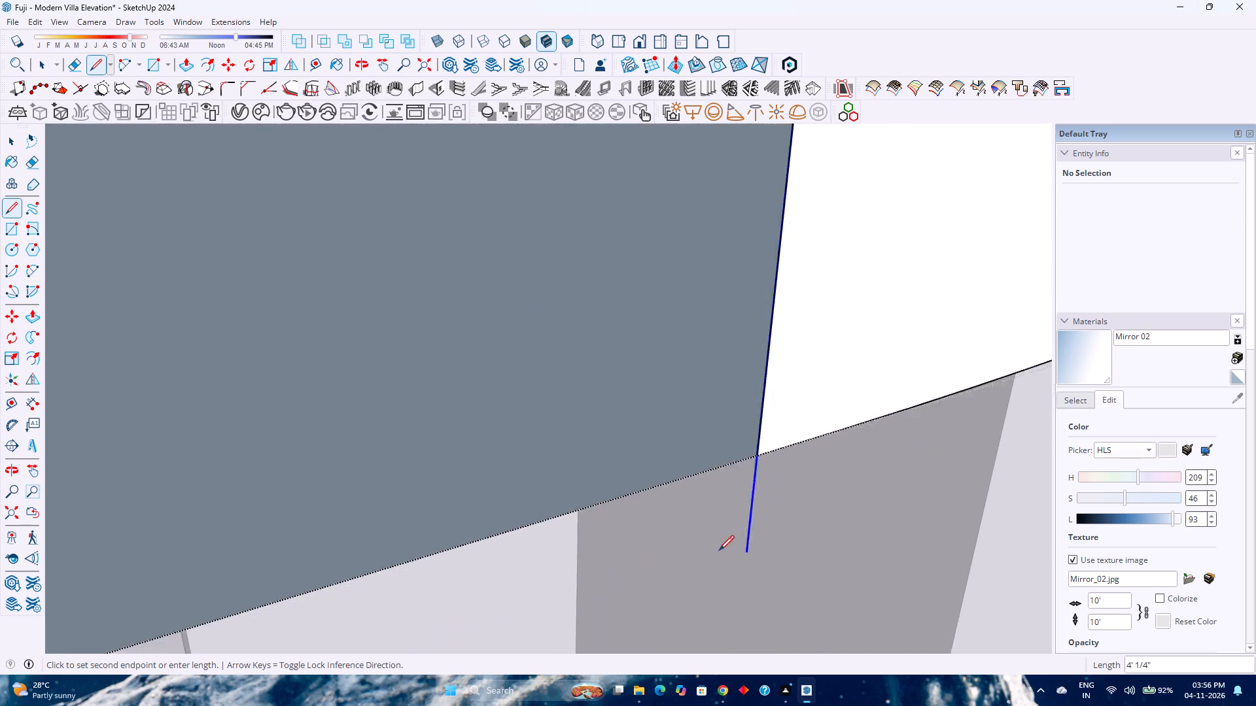
scroll(731, 509, "down", 5)
left_click(736, 496)
Draw a line about 12' 3" long along the lower balcony band's bottom edge, from the column corner to the rounded end.
scroll(720, 490, "down", 5)
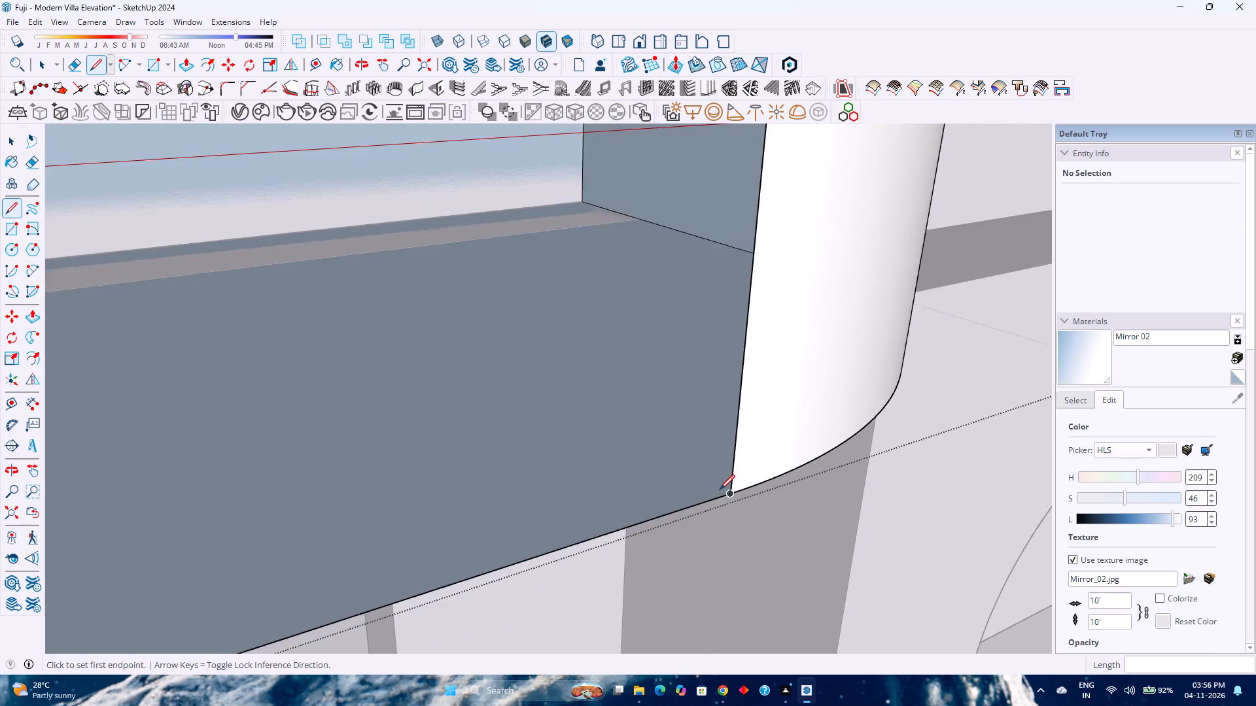
scroll(720, 490, "down", 15)
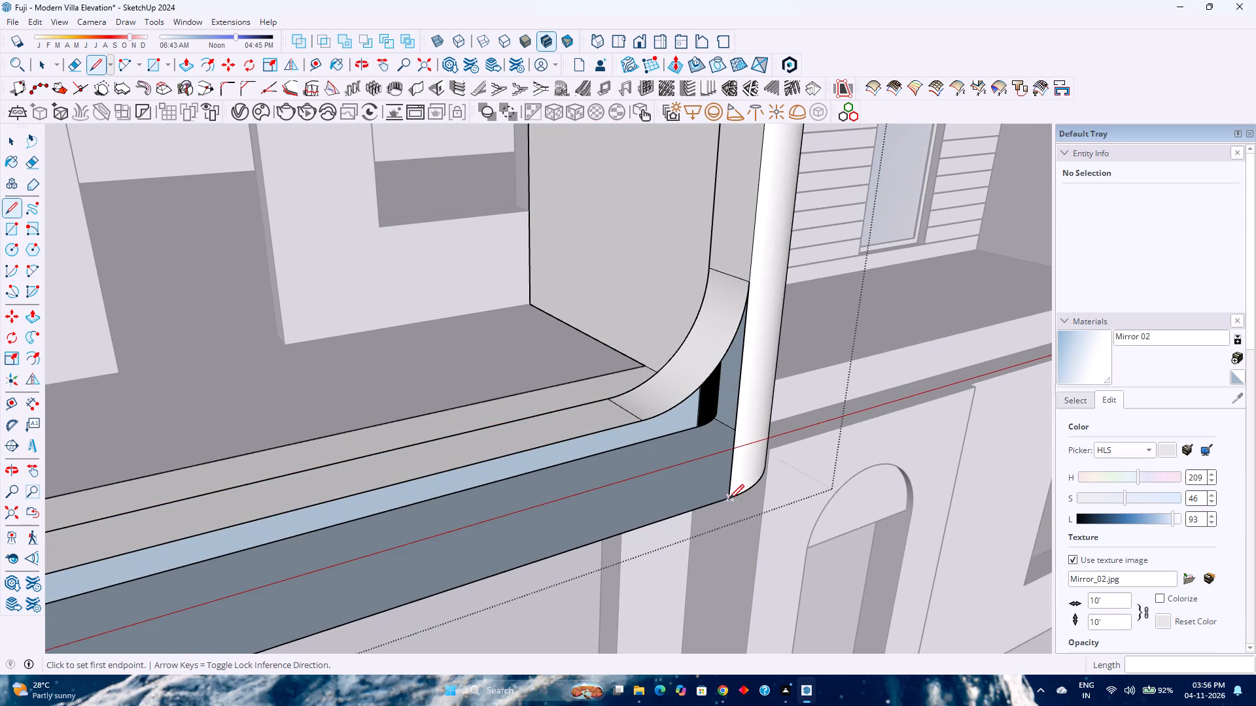
scroll(726, 502, "up", 13)
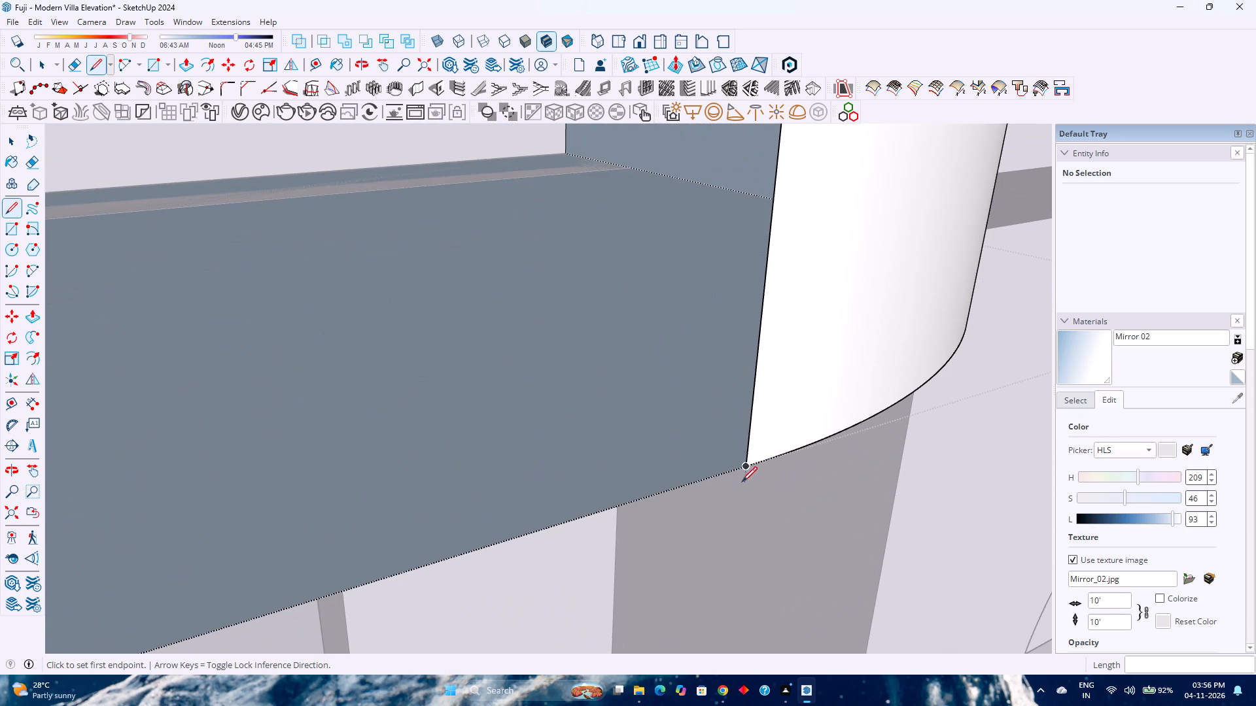
left_click(744, 468)
scroll(710, 479, "down", 18)
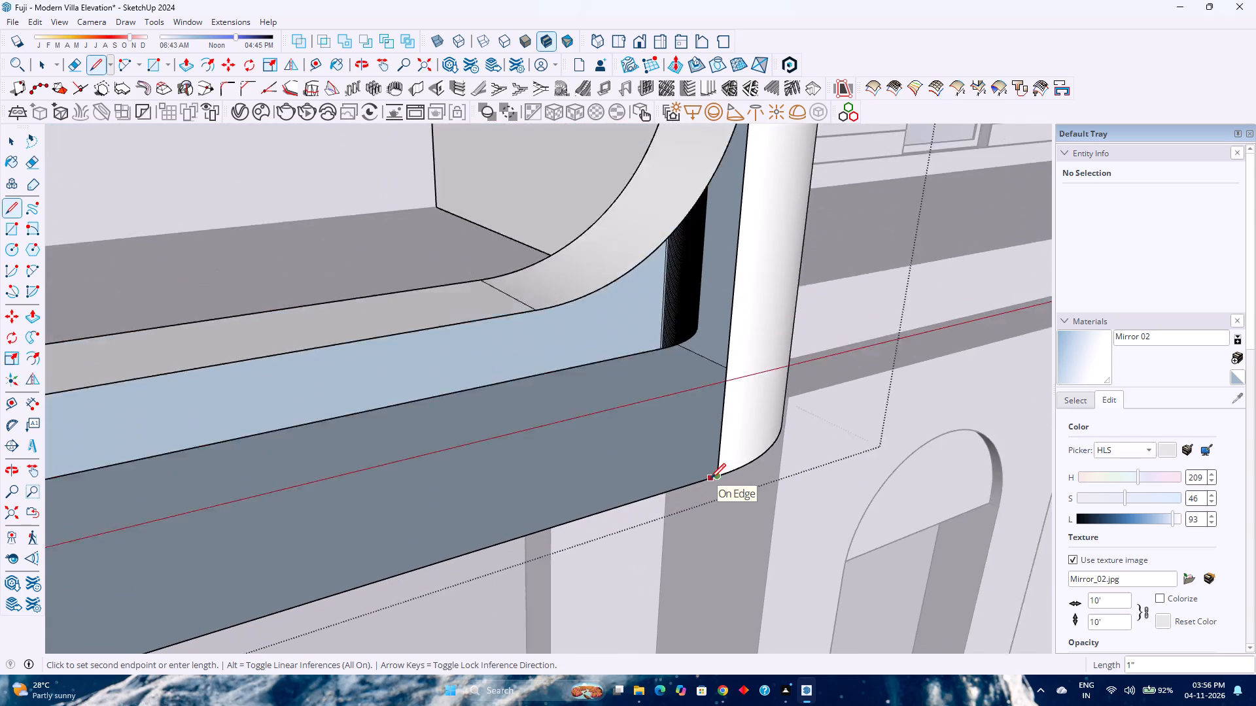
scroll(710, 479, "down", 14)
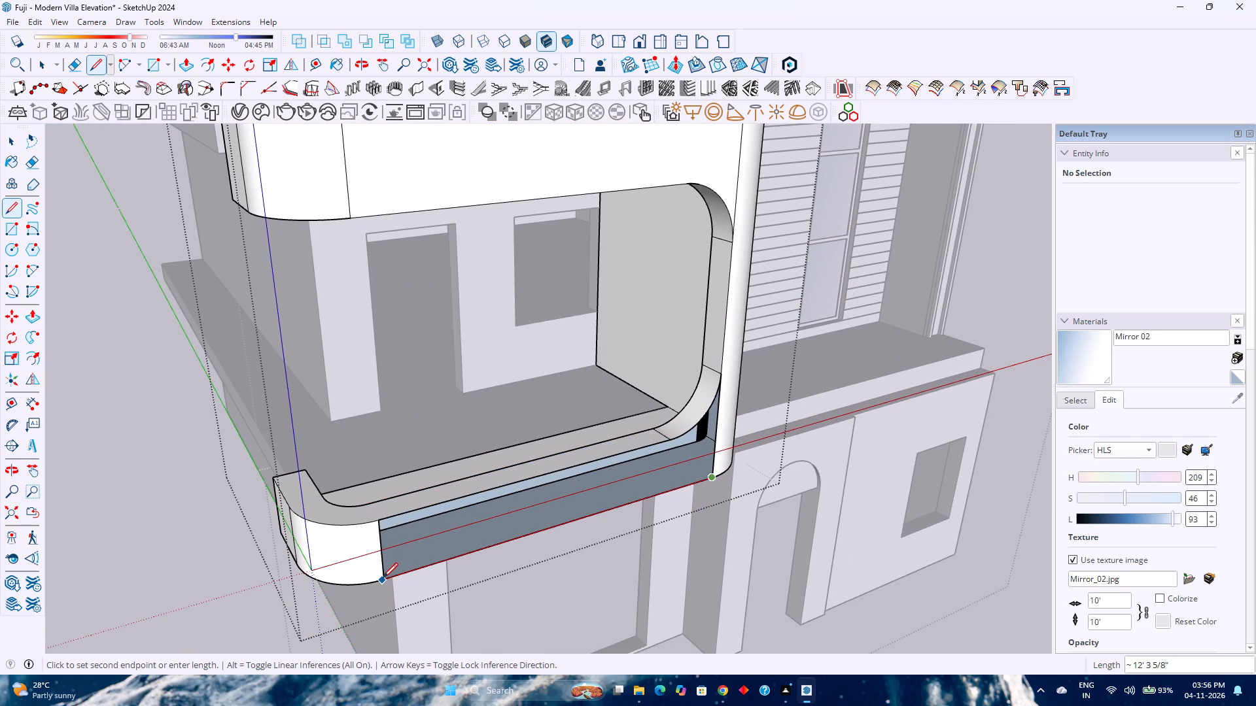
scroll(383, 578, "up", 15)
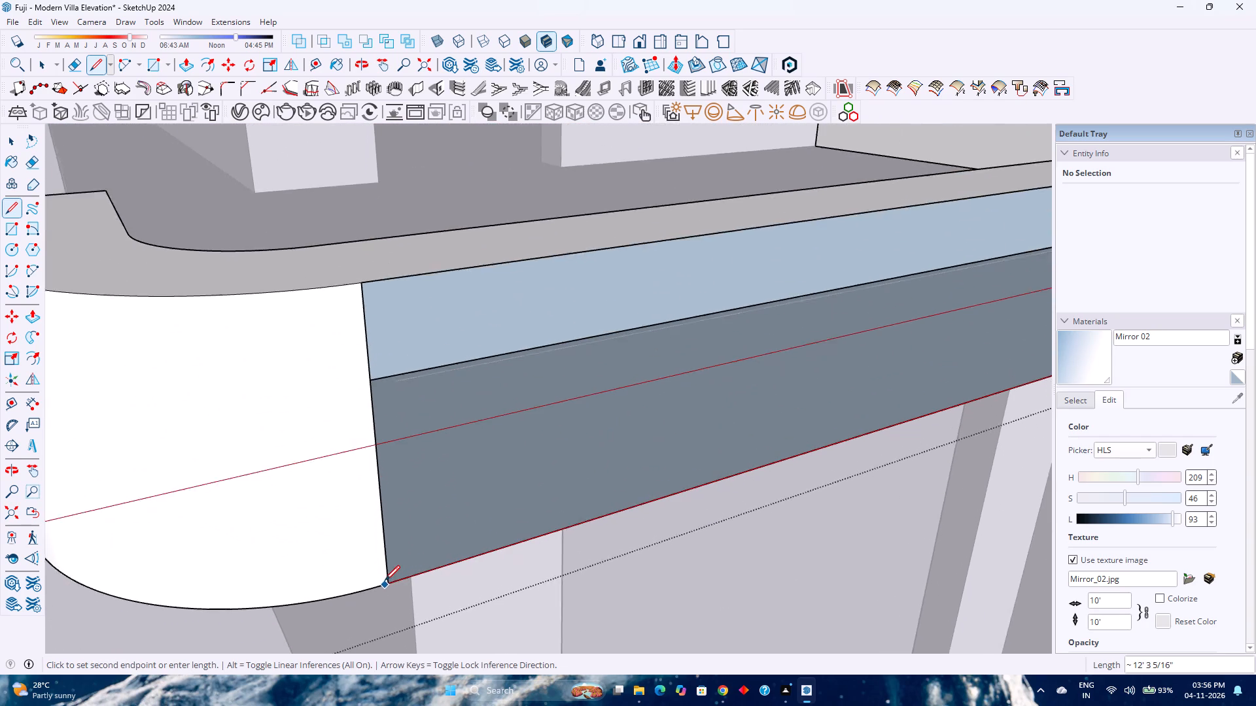
scroll(385, 580, "up", 10)
left_click(394, 584)
Draw a vertical line down the lower band's edge beside the rounded end, from top to bottom.
scroll(394, 584, "down", 4)
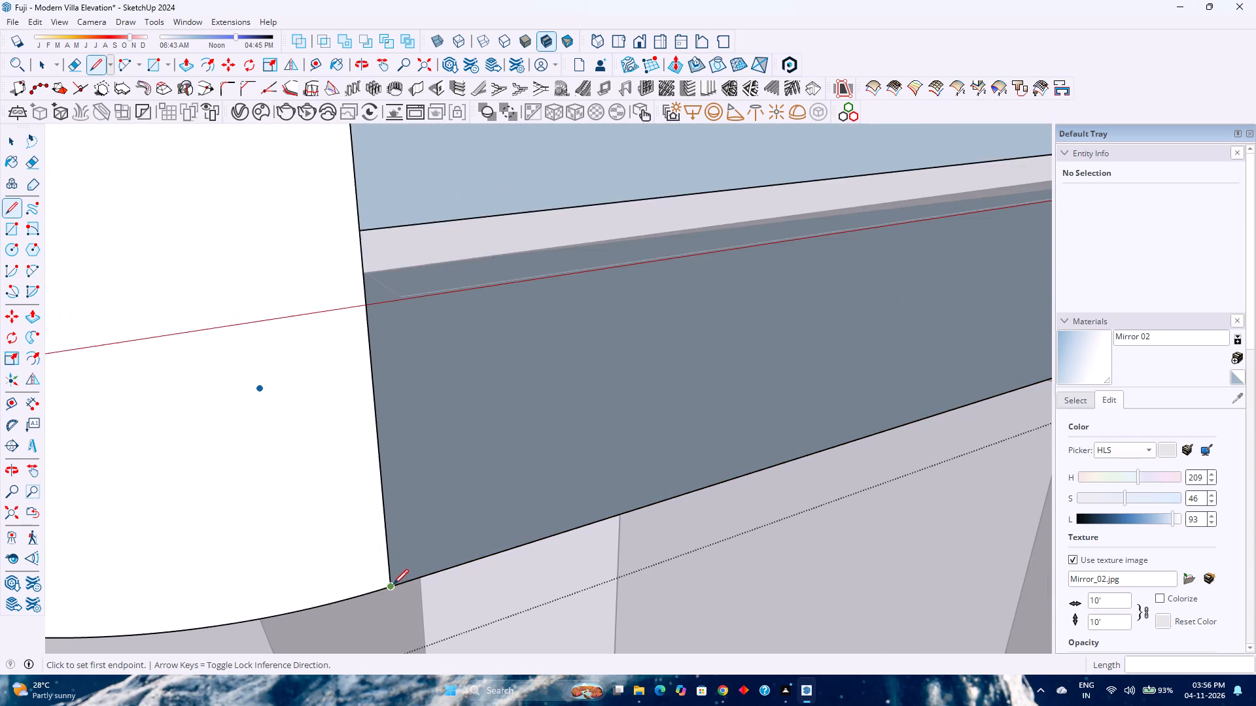
scroll(389, 574, "down", 9)
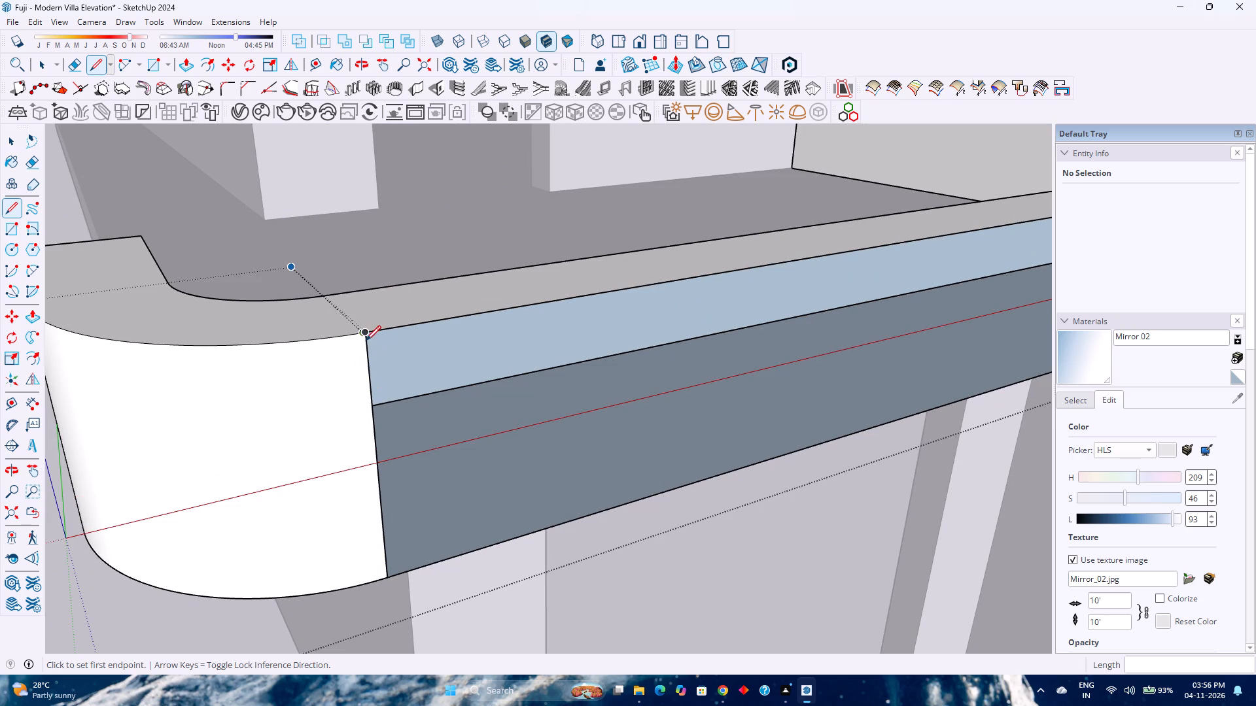
left_click(368, 333)
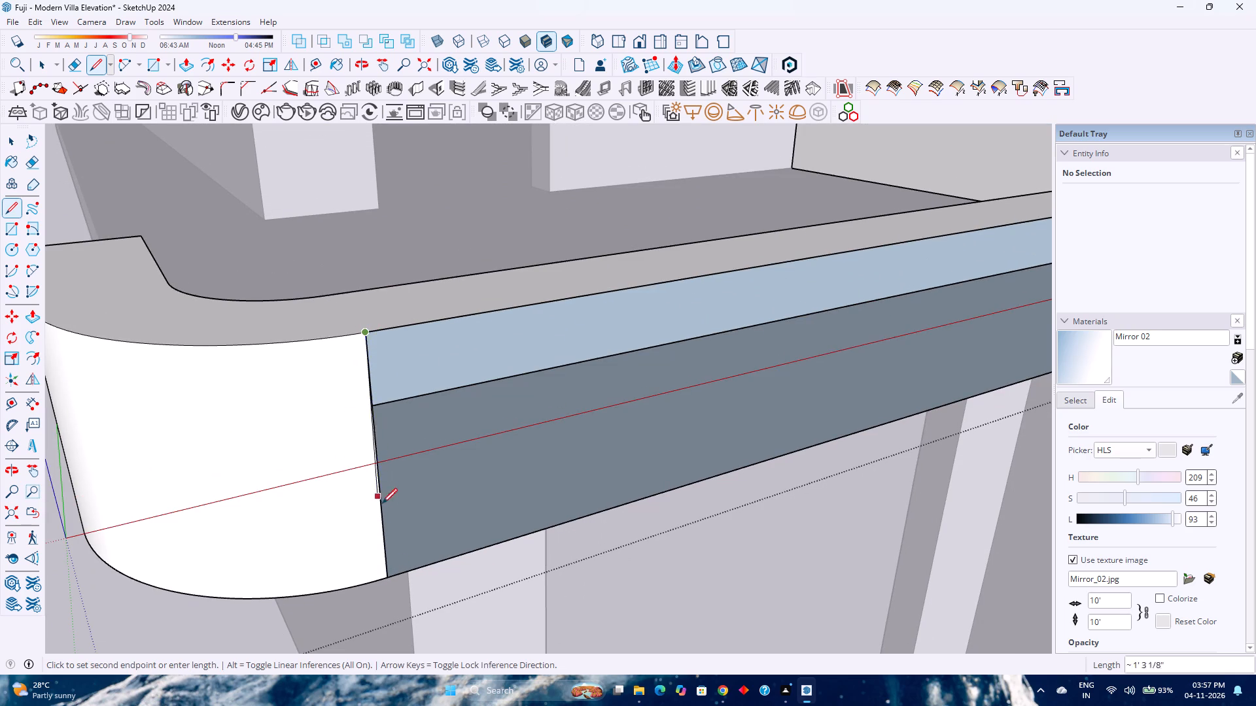
left_click(394, 573)
Draw a vertical line from the inner end of the lower curve to the band's bottom edge, filling the curved corner.
scroll(399, 565, "down", 5)
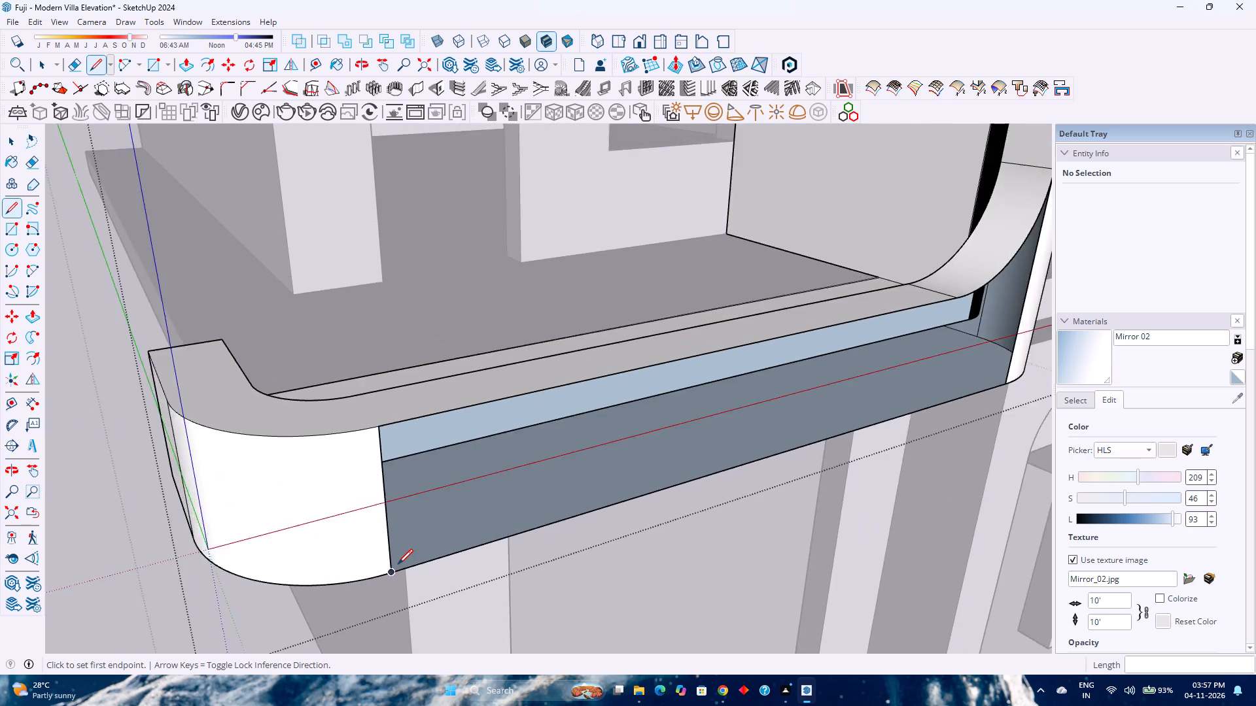
scroll(398, 564, "down", 4)
middle_click_drag(411, 563, 259, 532)
scroll(261, 530, "down", 2)
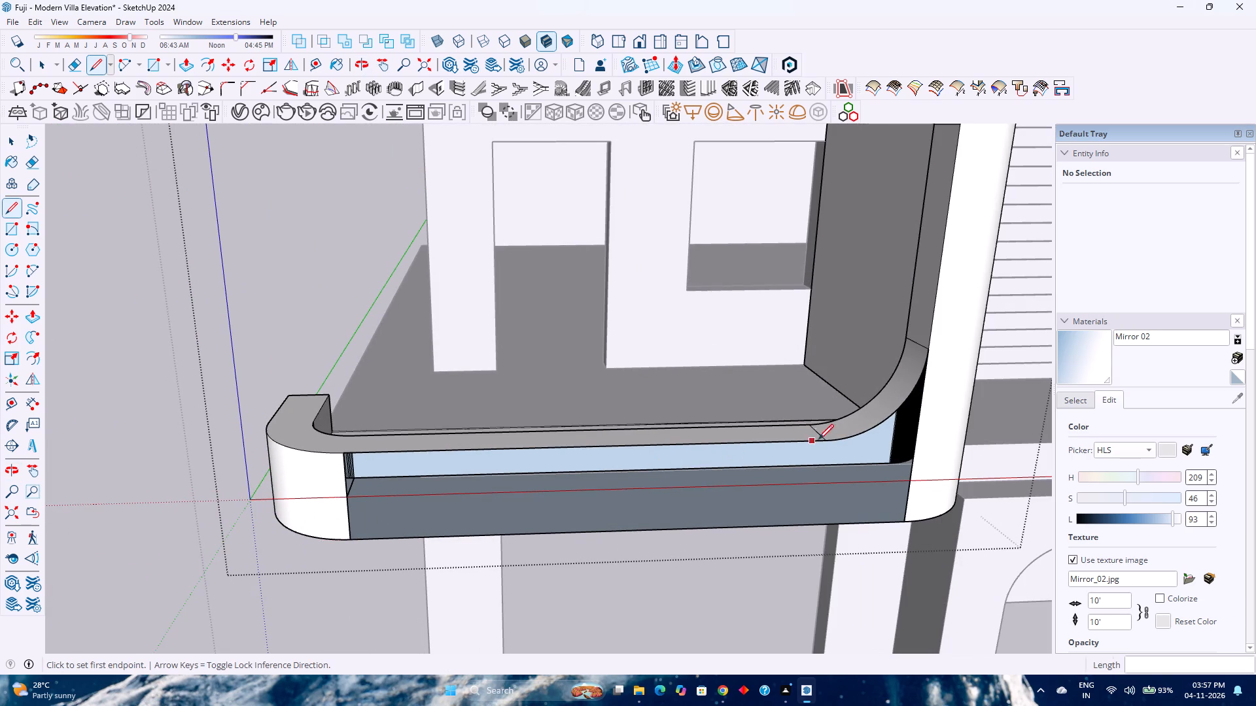
scroll(821, 443, "down", 4)
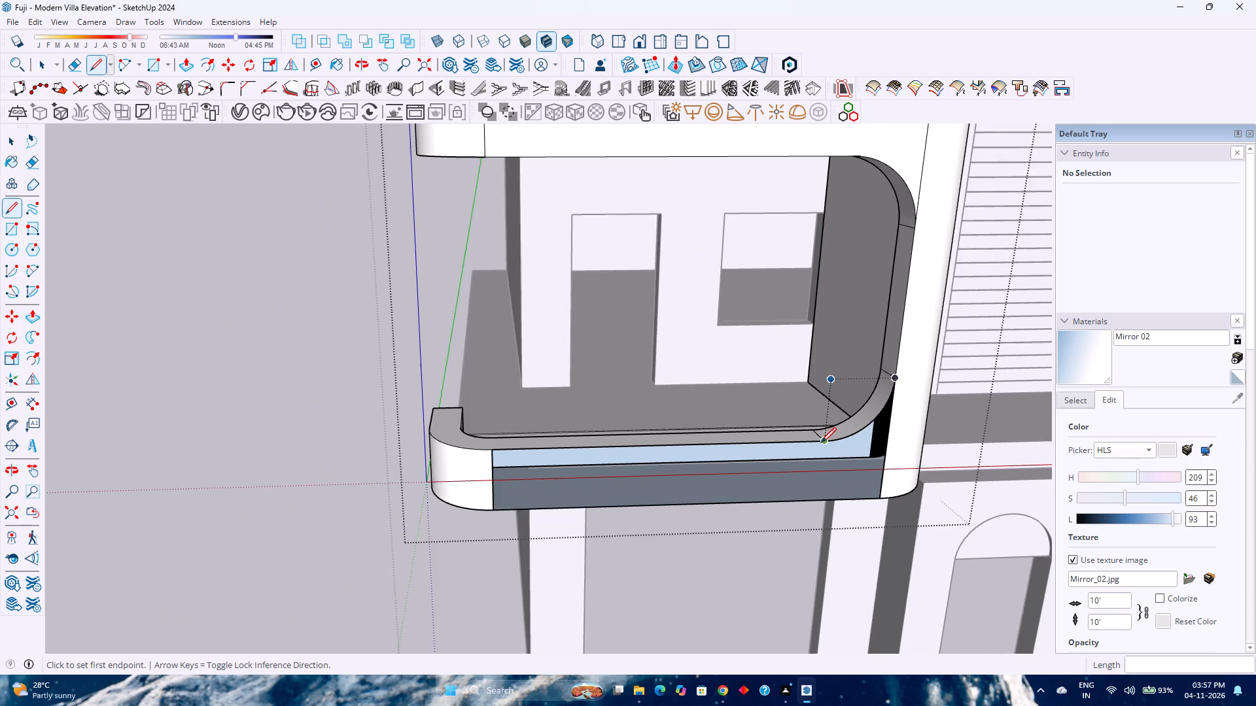
scroll(821, 443, "down", 3)
left_click(821, 444)
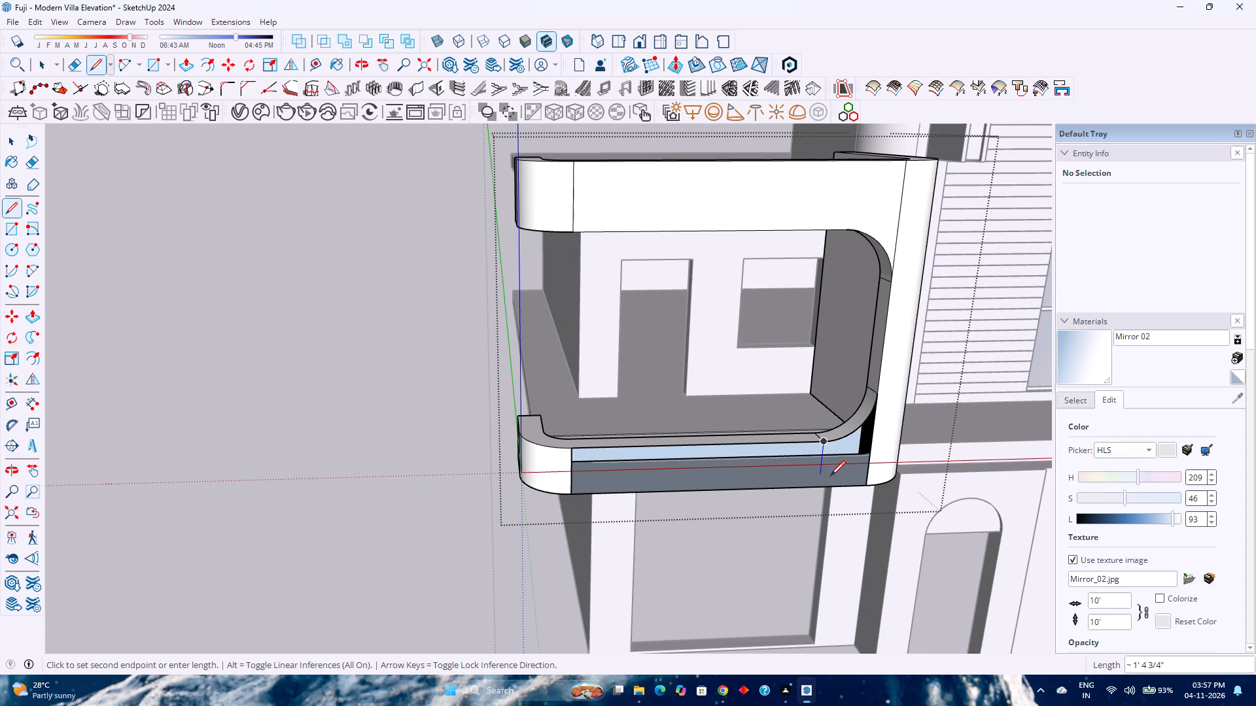
left_click(820, 490)
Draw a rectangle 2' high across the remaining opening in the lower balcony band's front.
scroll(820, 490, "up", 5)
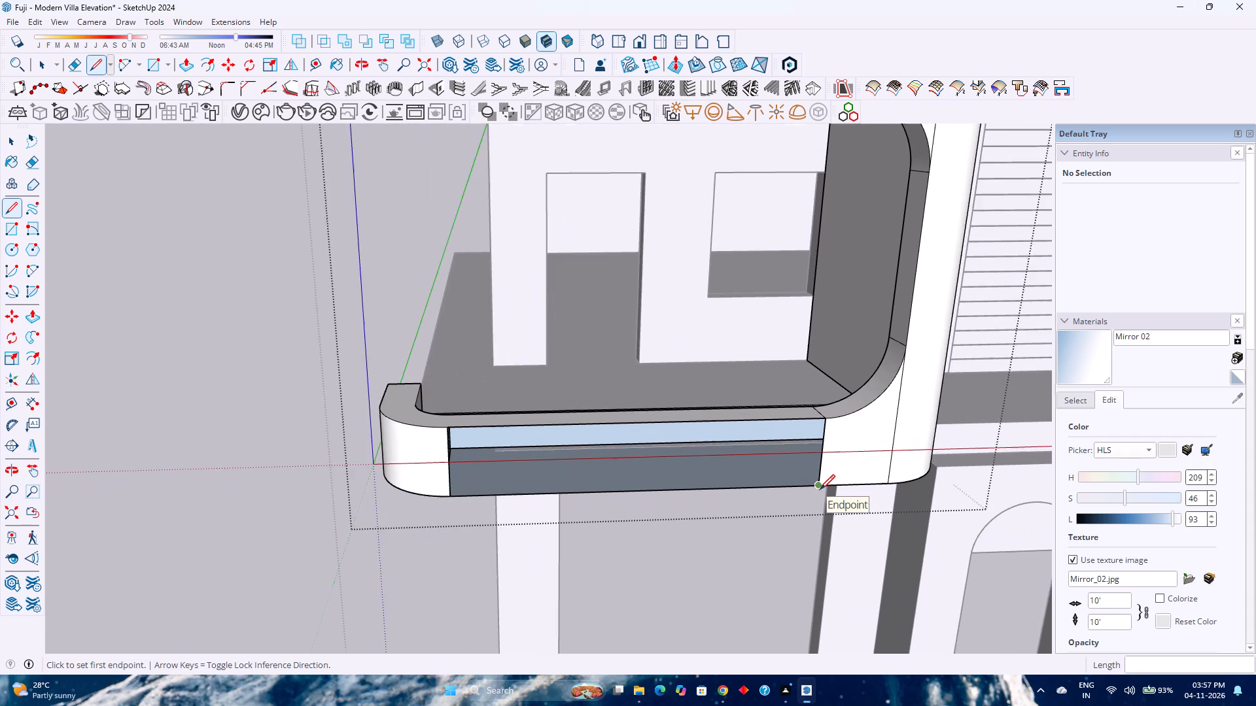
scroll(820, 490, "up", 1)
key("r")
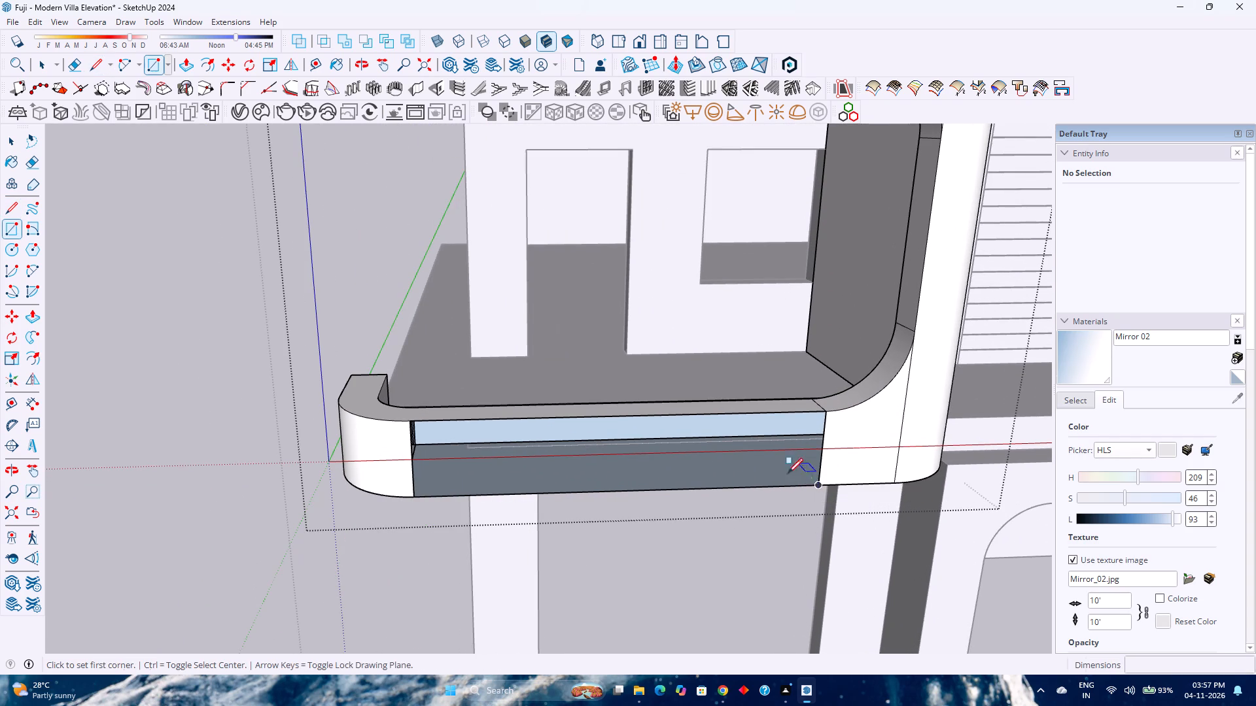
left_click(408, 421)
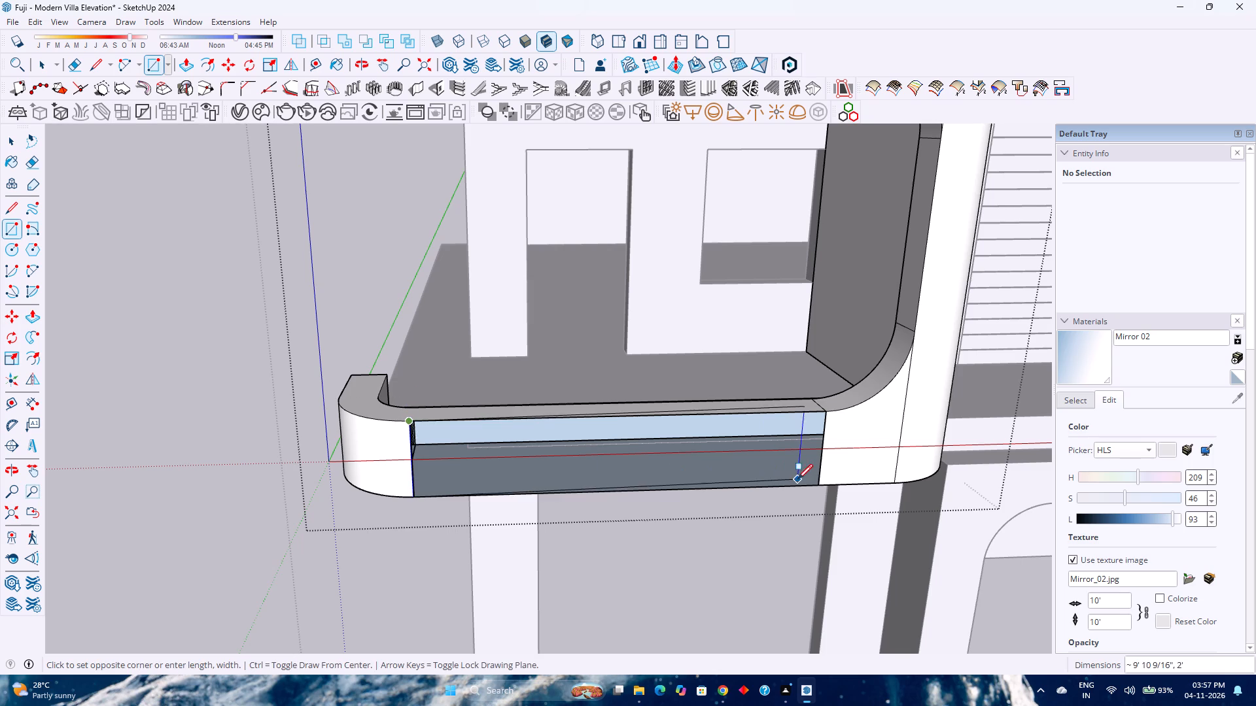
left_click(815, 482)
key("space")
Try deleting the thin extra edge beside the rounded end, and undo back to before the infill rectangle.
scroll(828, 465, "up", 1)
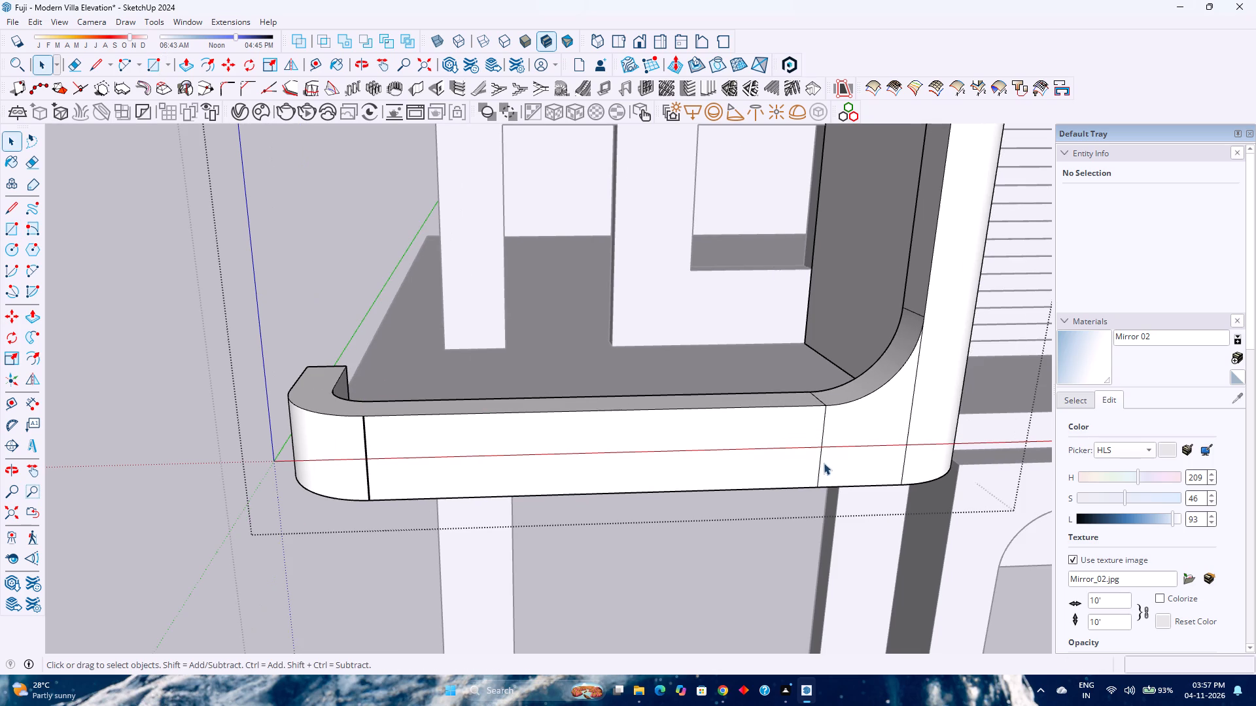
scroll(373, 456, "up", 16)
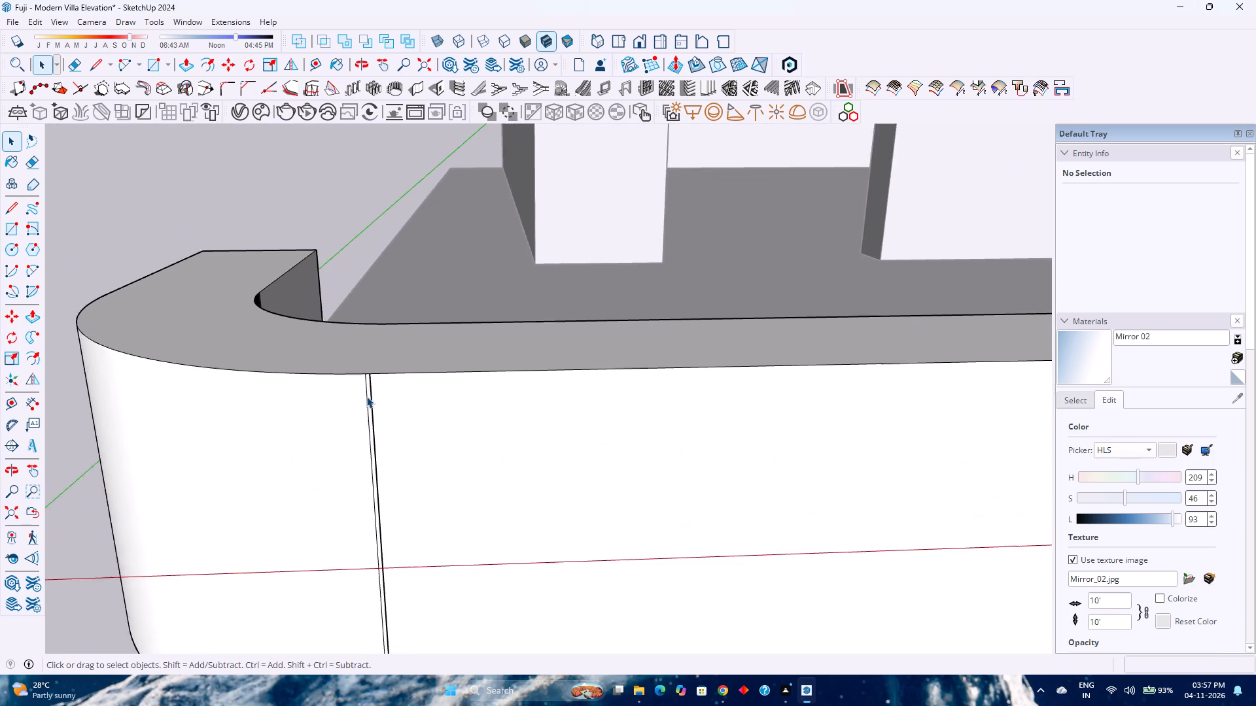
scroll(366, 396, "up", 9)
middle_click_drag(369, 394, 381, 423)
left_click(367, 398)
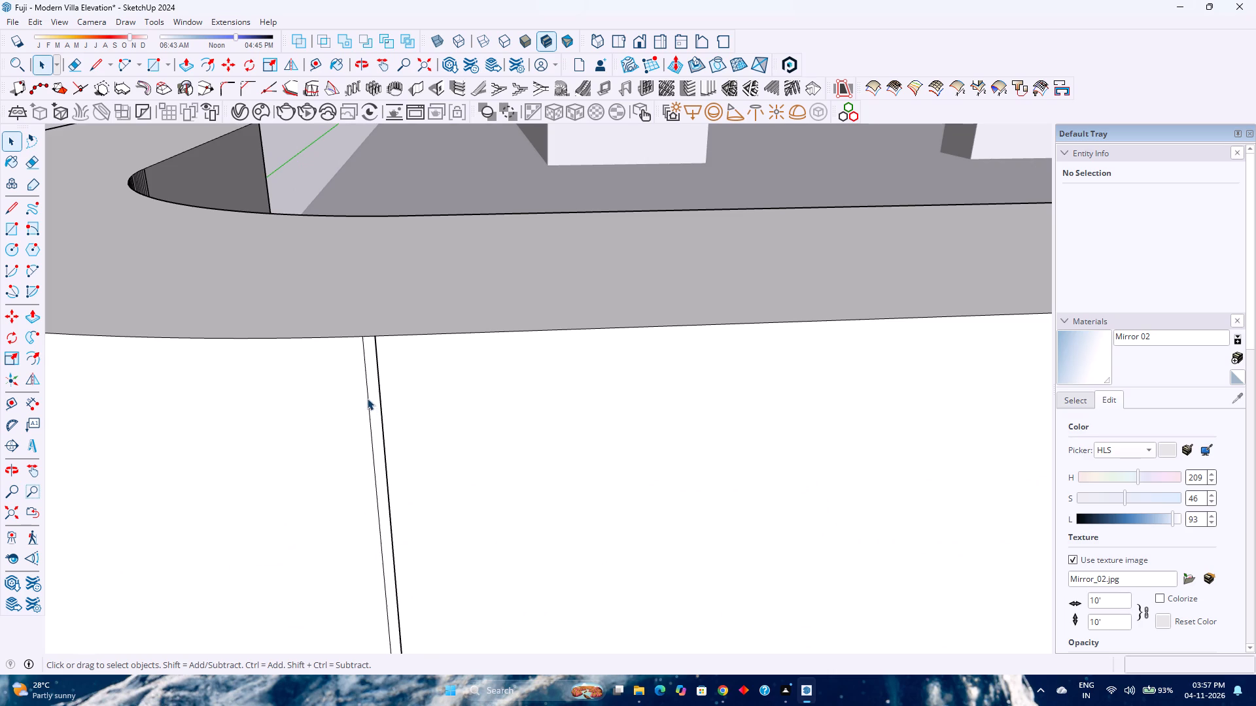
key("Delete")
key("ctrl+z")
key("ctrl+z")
Draw a 10' 3" by 2' rectangle across the opening in the lower balcony band's front.
key("r")
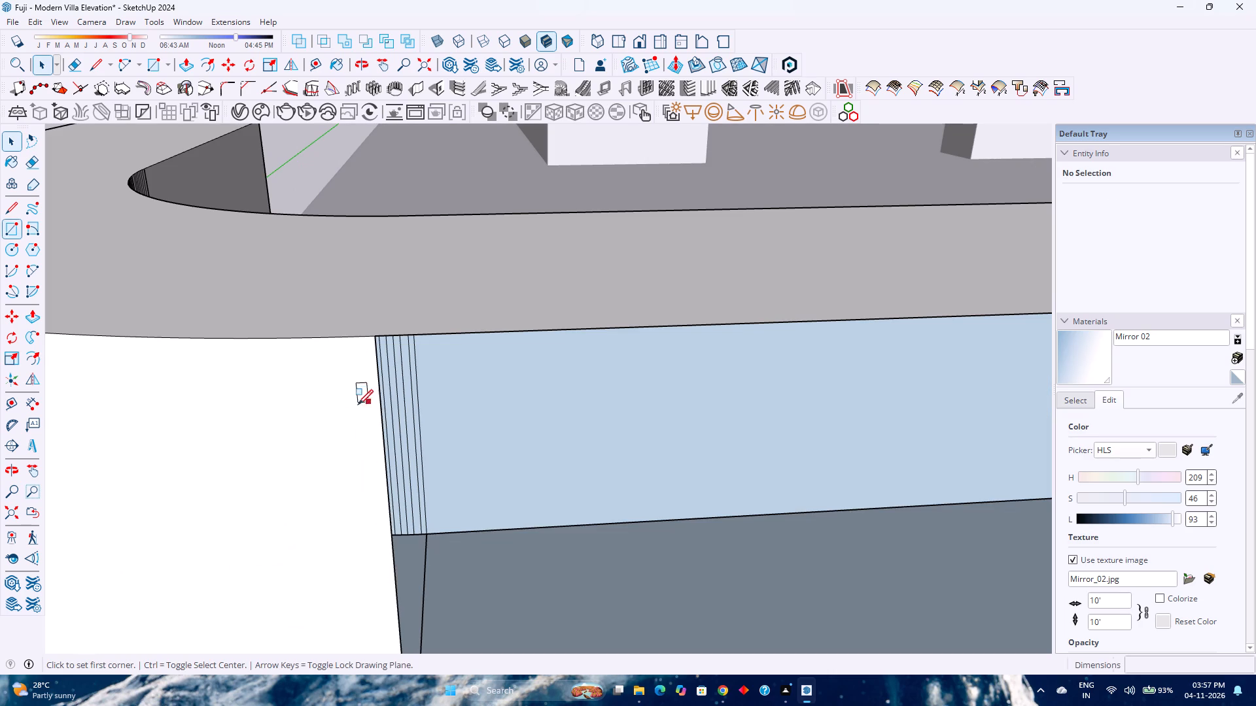
left_click(378, 336)
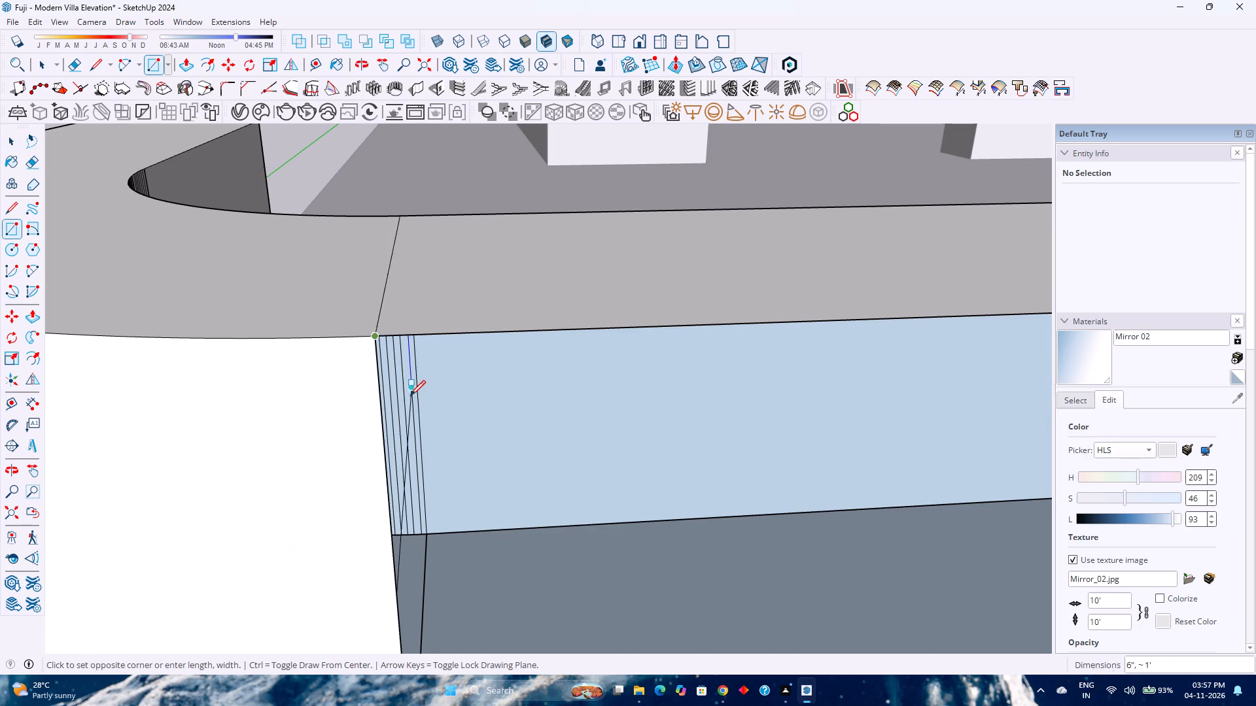
scroll(410, 395, "down", 20)
scroll(410, 395, "down", 3)
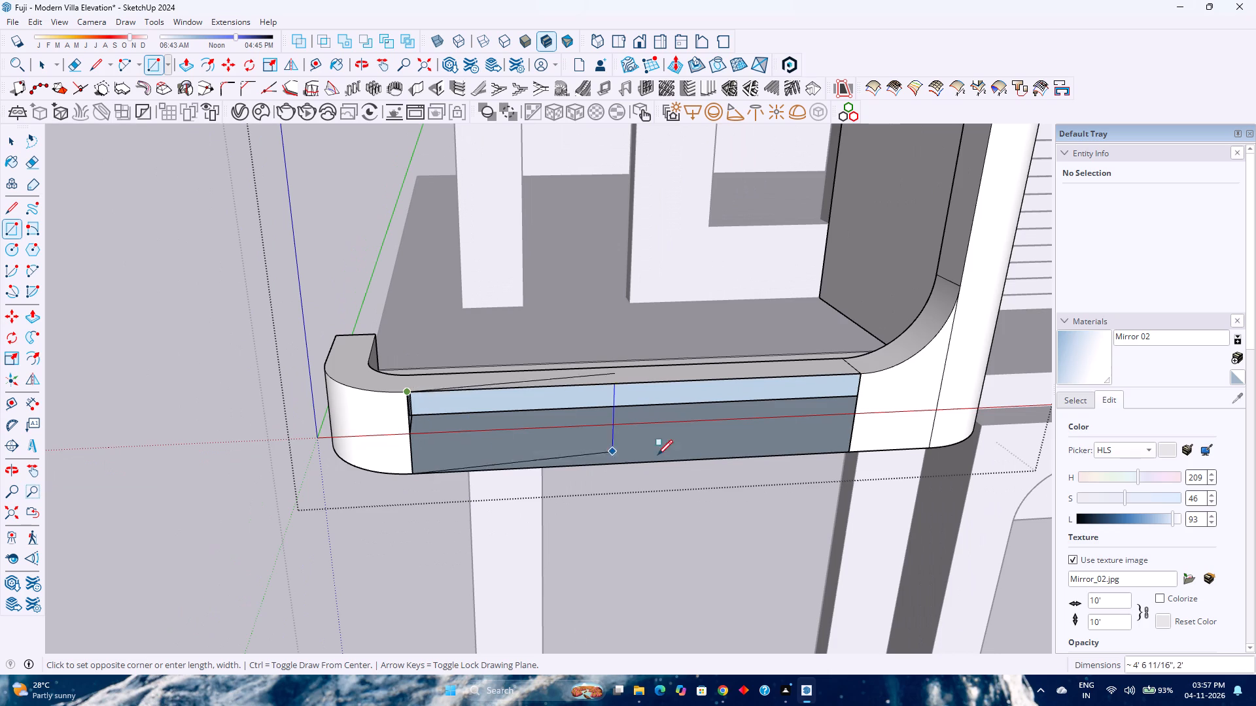
left_click(846, 450)
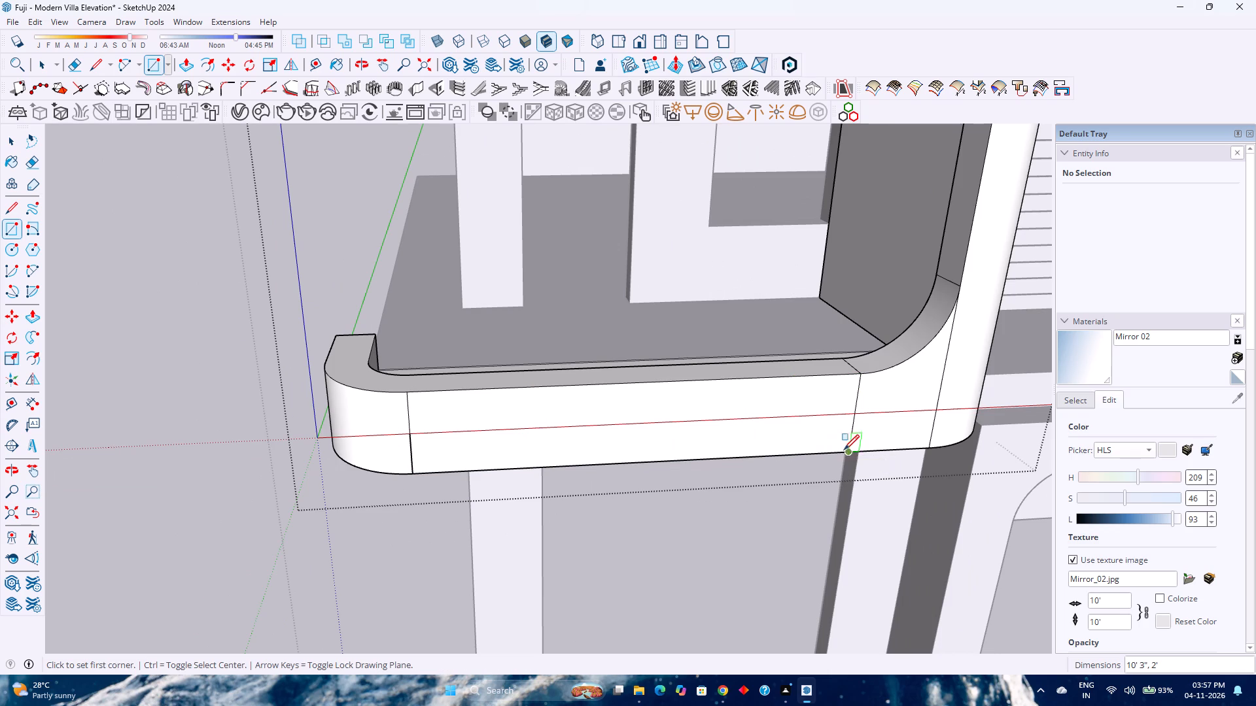
Delete the heavy lower segment of the vertical edge between the rounded end and the front face.
scroll(414, 459, "up", 14)
key("space")
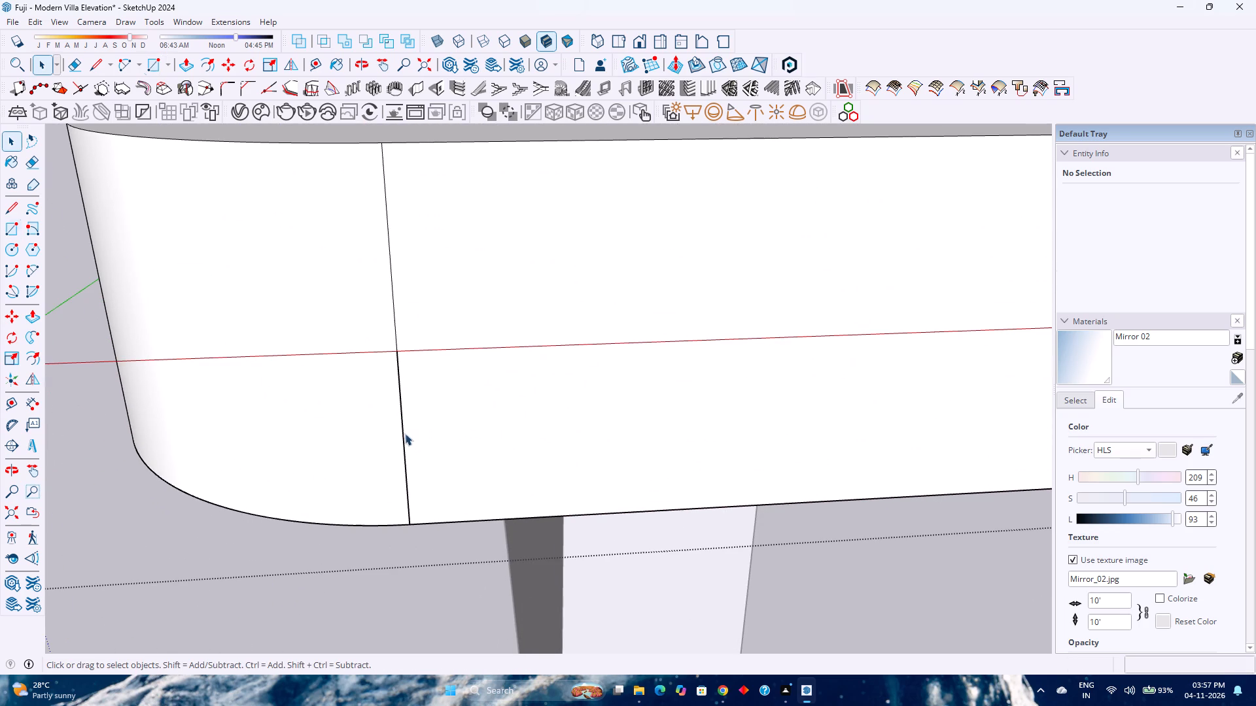
left_click(404, 432)
key("Delete")
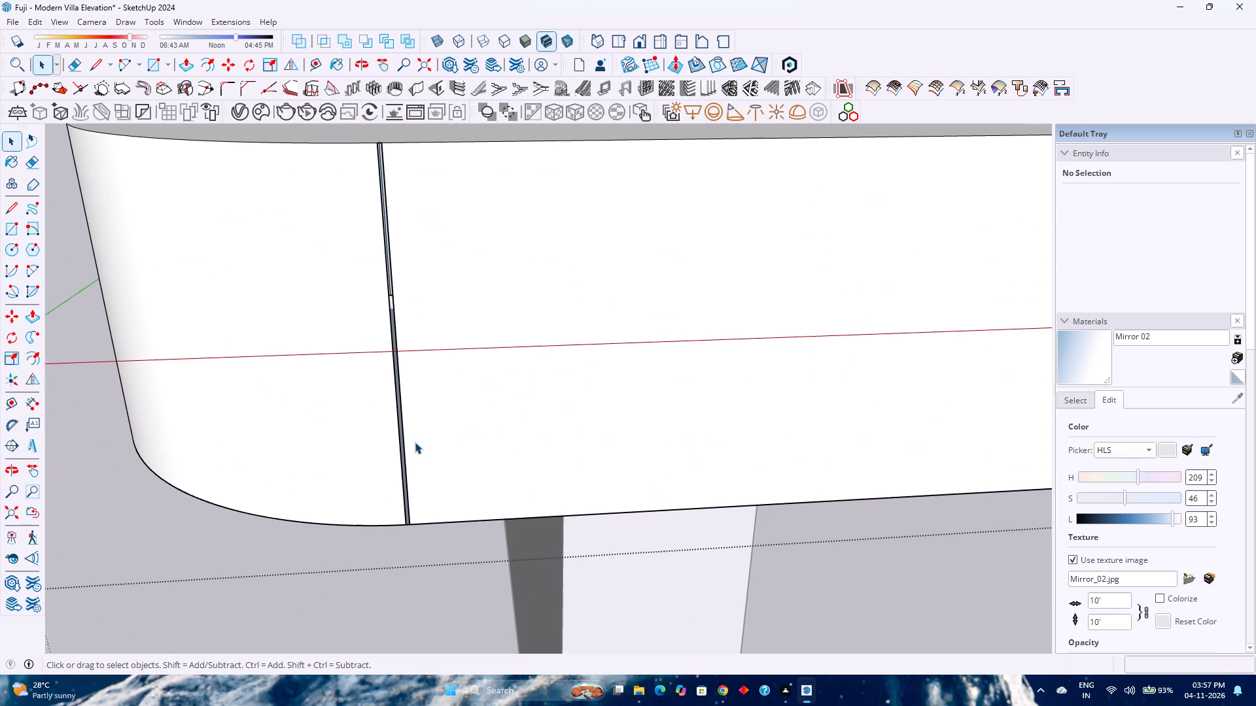
Draw a 2' vertical line down the thin gap beside the rounded end, from the band's top edge to its bottom edge.
scroll(409, 443, "up", 3)
middle_click_drag(413, 446, 435, 580, "shift")
middle_click_drag(435, 586, 435, 601, "shift")
middle_click(434, 610)
scroll(404, 520, "down", 1)
scroll(368, 237, "up", 2)
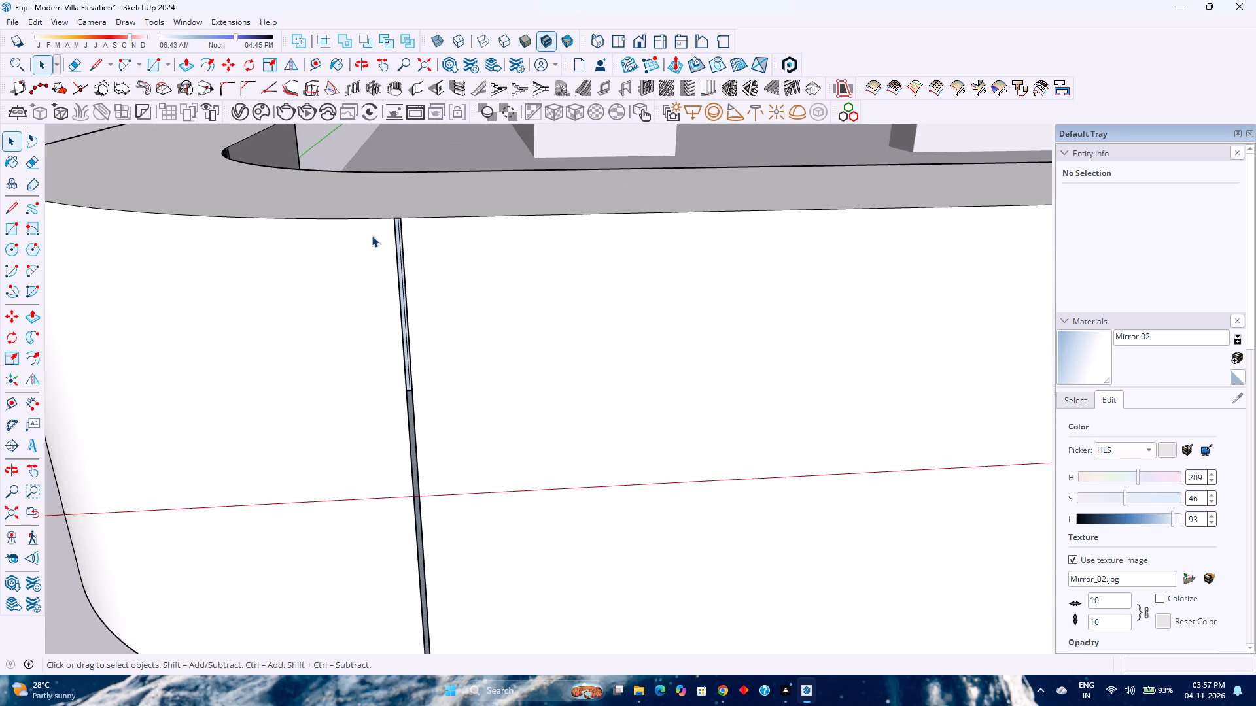
scroll(372, 235, "up", 7)
middle_click_drag(400, 219, 406, 299)
middle_click(406, 299)
scroll(390, 222, "up", 9)
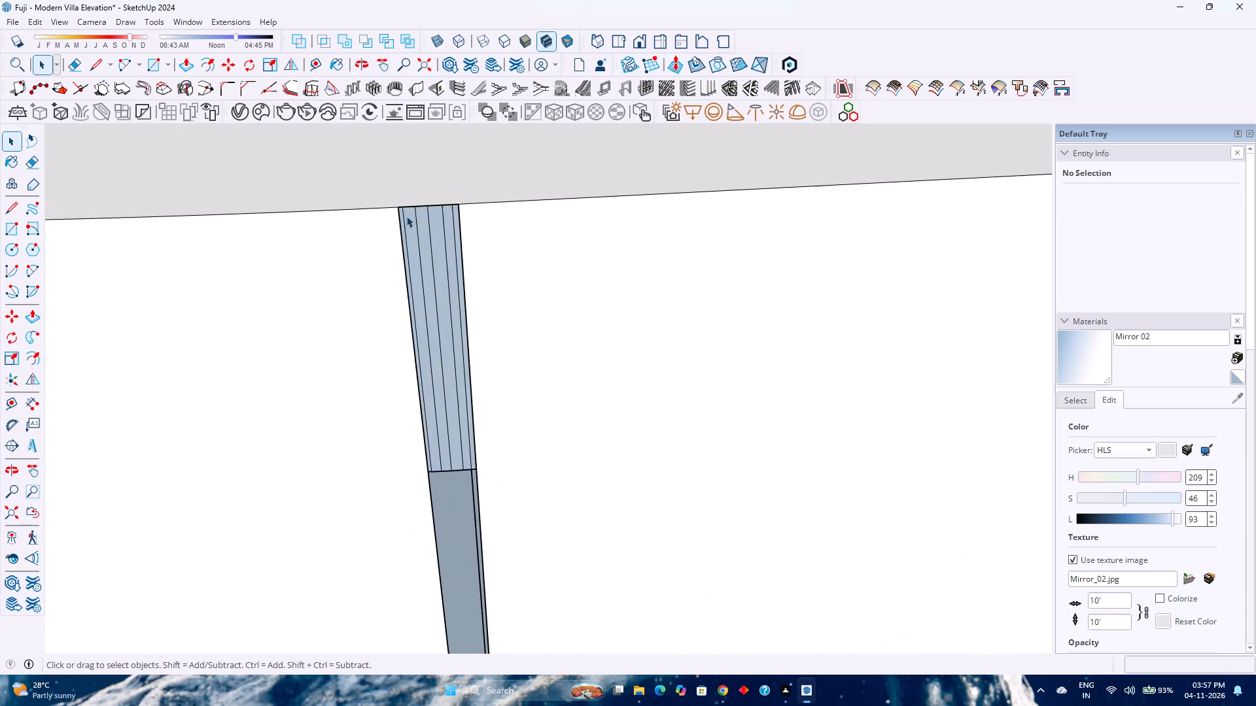
middle_click_drag(408, 217, 415, 254)
middle_click(415, 254)
key("l")
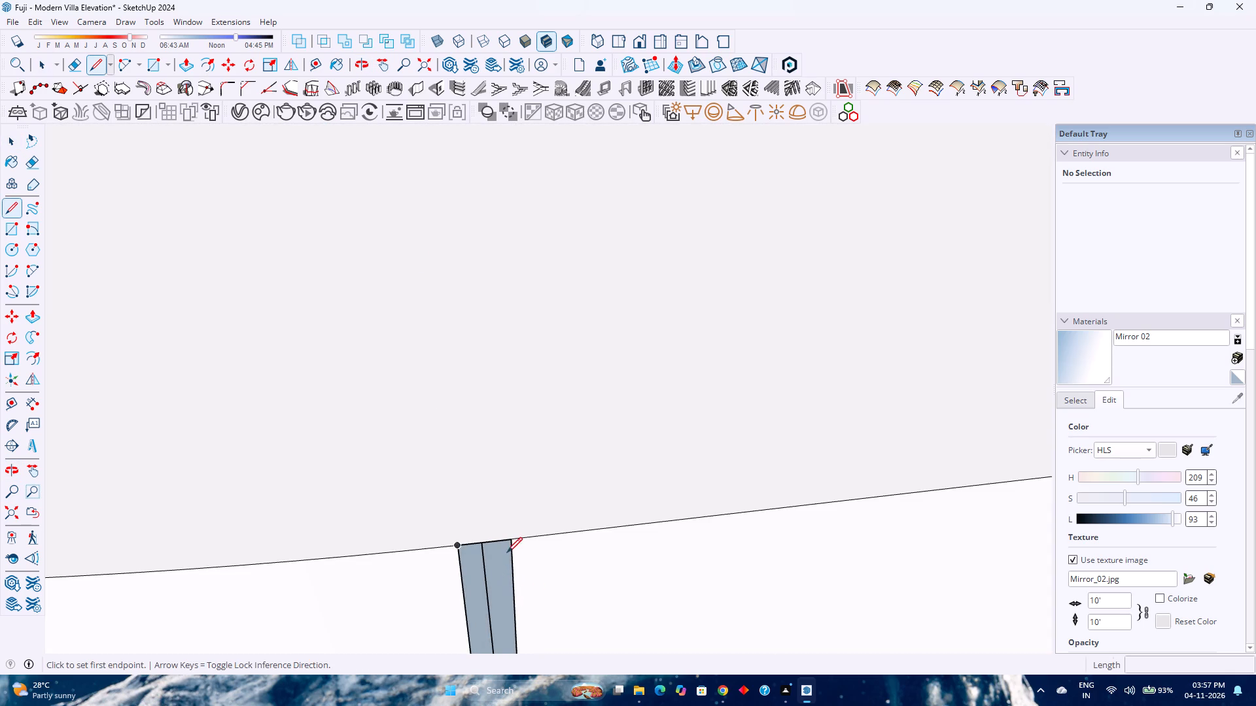
left_click(507, 539)
scroll(524, 575, "down", 9)
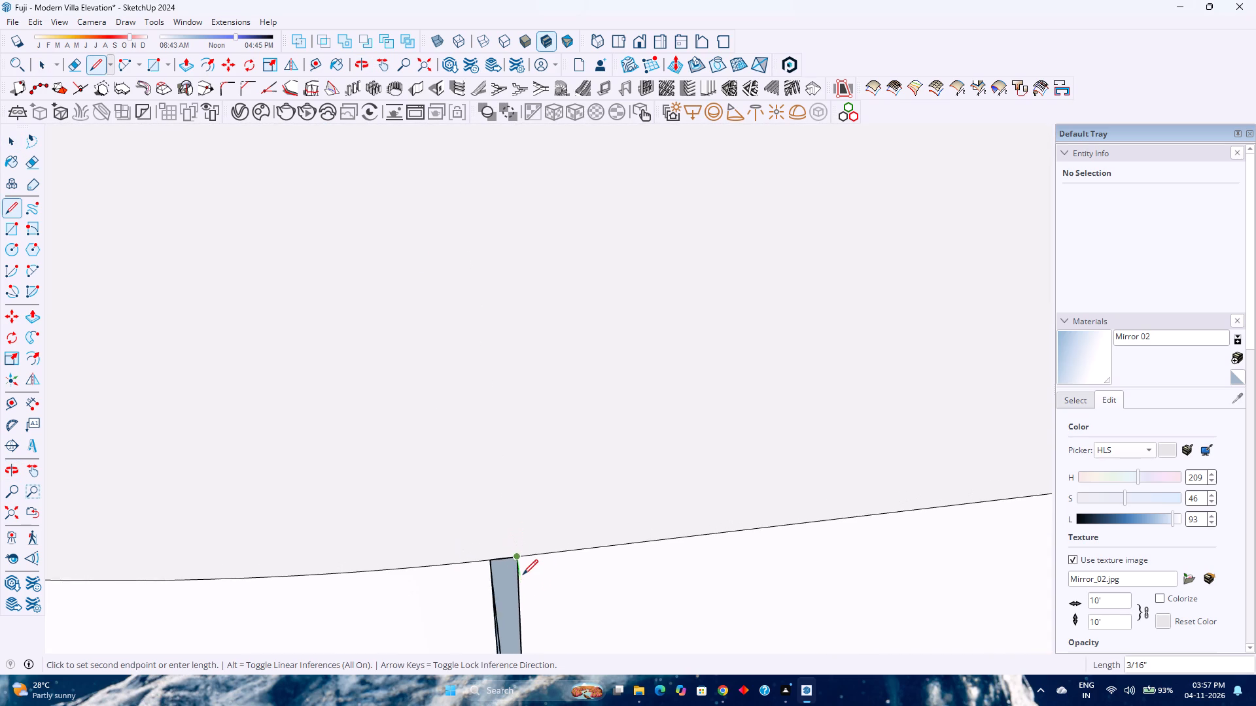
scroll(523, 575, "down", 2)
middle_click_drag(521, 575, 511, 541, "shift")
middle_click_drag(510, 533, 493, 441, "shift")
middle_click(493, 440)
scroll(493, 437, "down", 16)
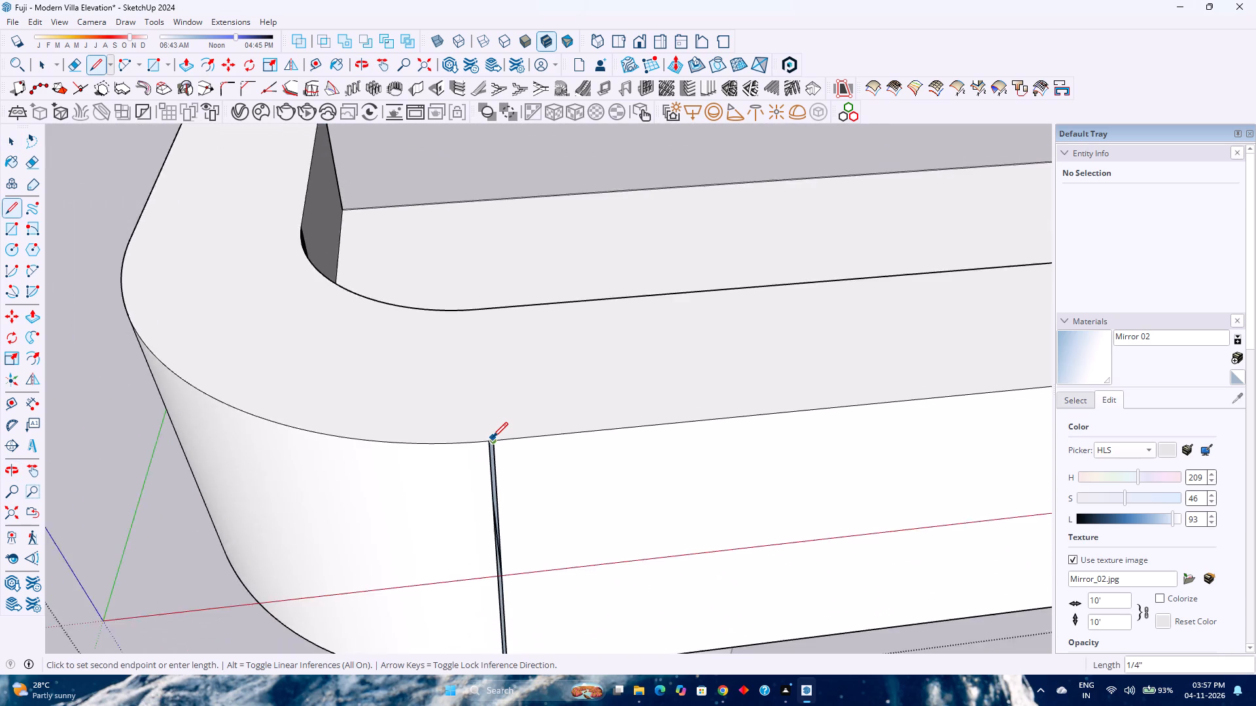
scroll(493, 437, "down", 6)
scroll(502, 586, "up", 6)
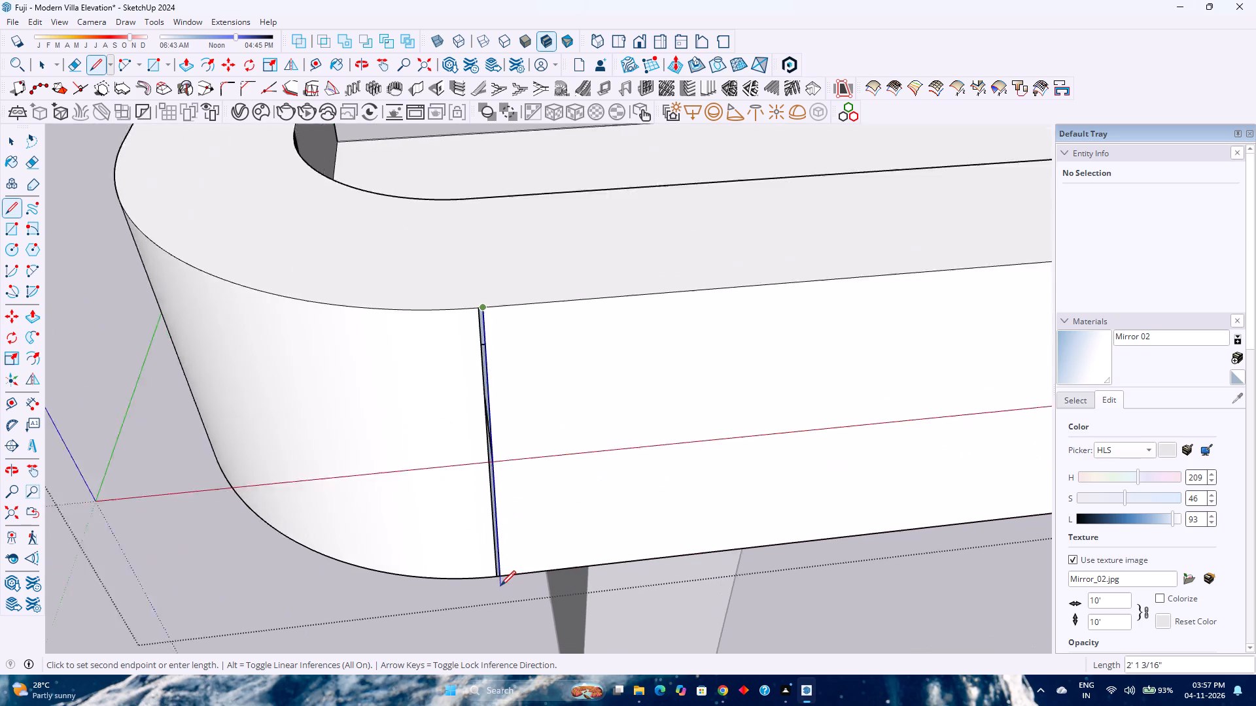
scroll(500, 586, "up", 2)
left_click(501, 573)
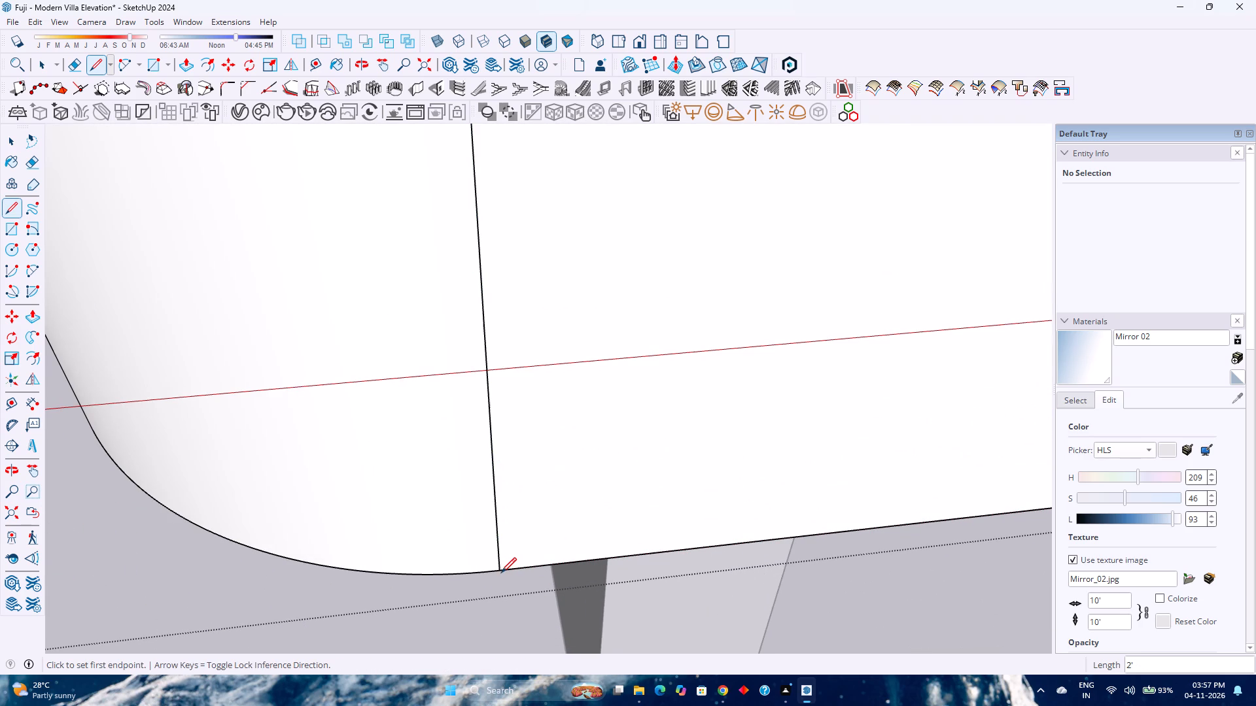
scroll(501, 573, "down", 8)
key("space")
Delete the vertical dividing edge on the band's front below the inner end of the lower curve.
scroll(506, 539, "down", 6)
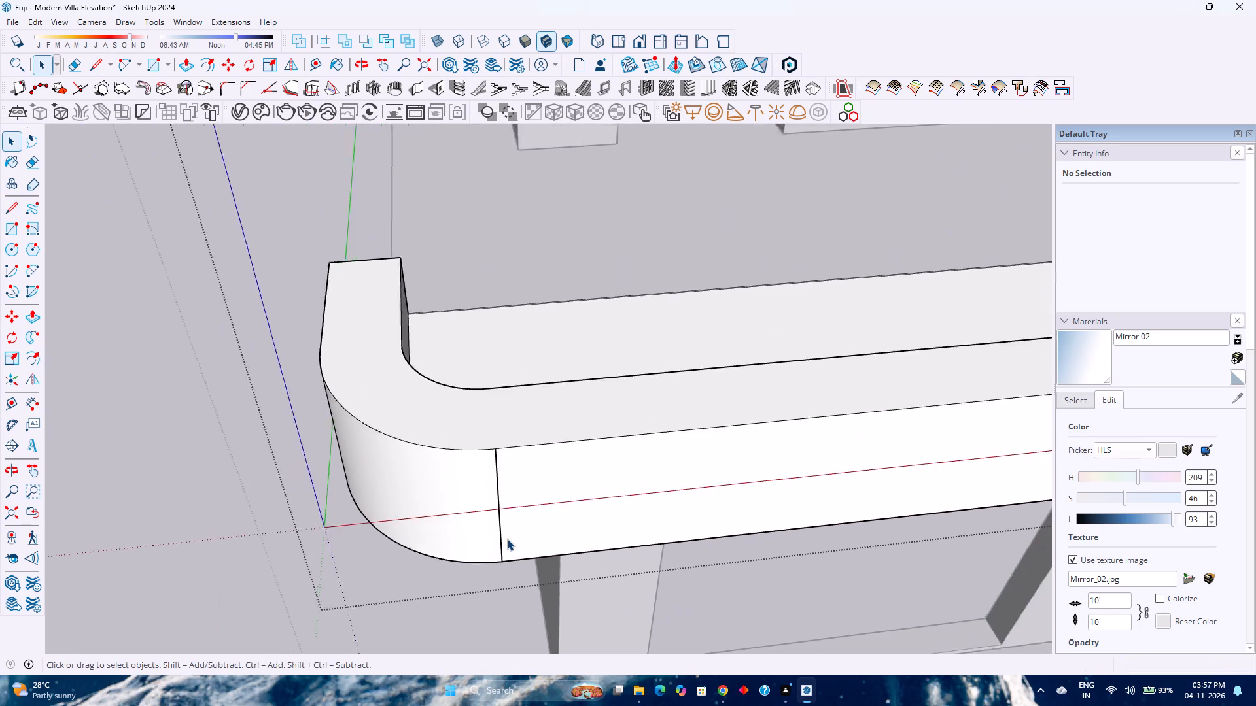
scroll(507, 539, "down", 14)
middle_click_drag(626, 539, 532, 560, "shift")
middle_click(532, 560, "shift")
middle_click_drag(582, 565, 485, 520)
middle_click(485, 520)
middle_click(485, 520)
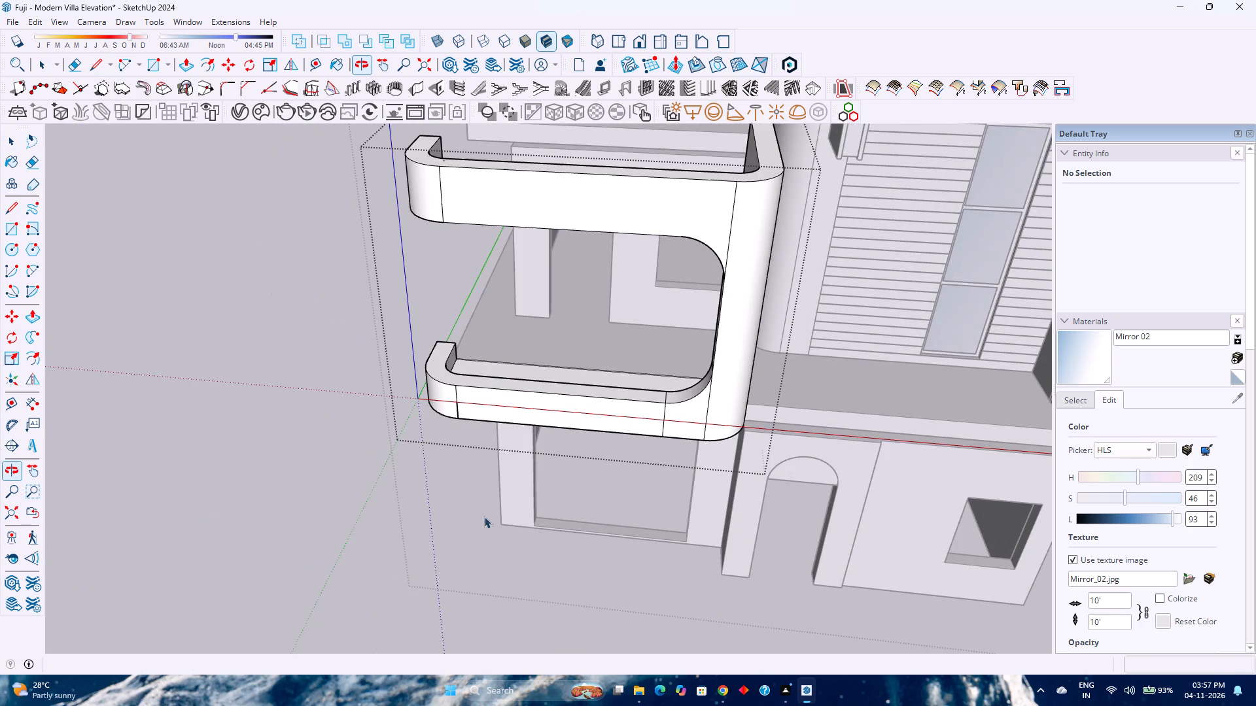
scroll(492, 402, "up", 5)
middle_click_drag(504, 426, 428, 380)
middle_click(425, 378)
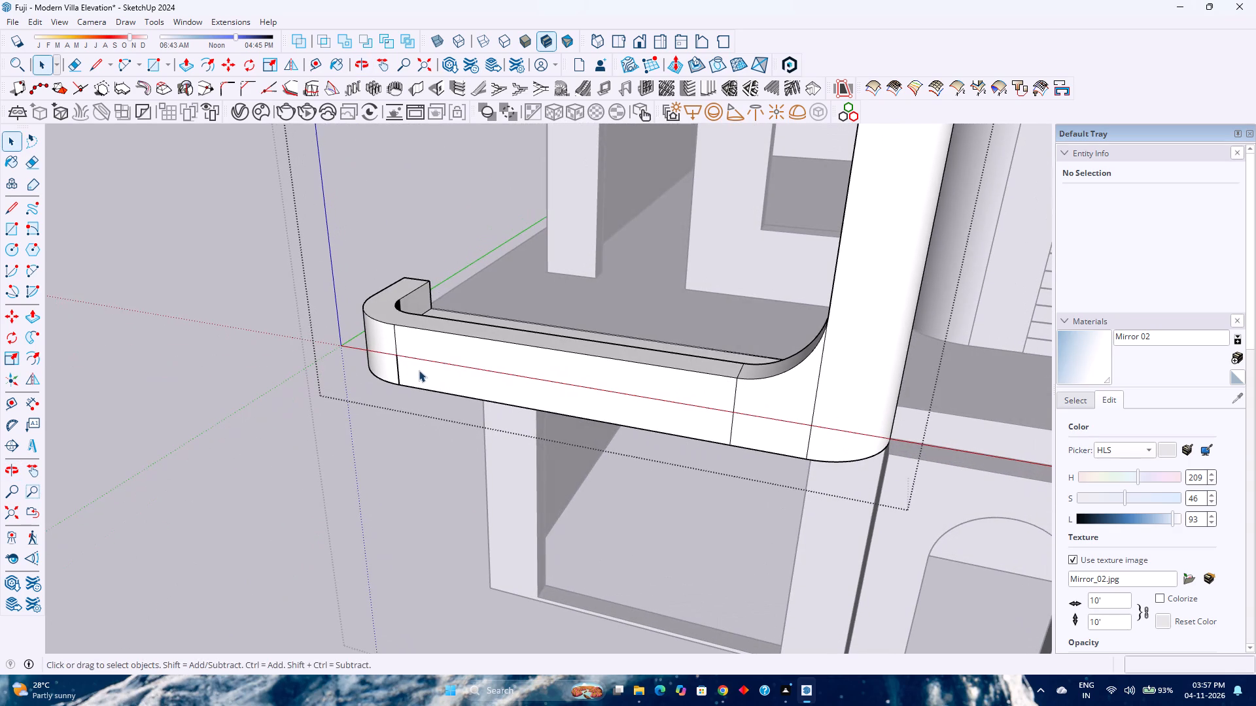
middle_click_drag(604, 403, 472, 431, "shift")
middle_click(471, 431, "shift")
middle_click_drag(530, 446, 560, 446)
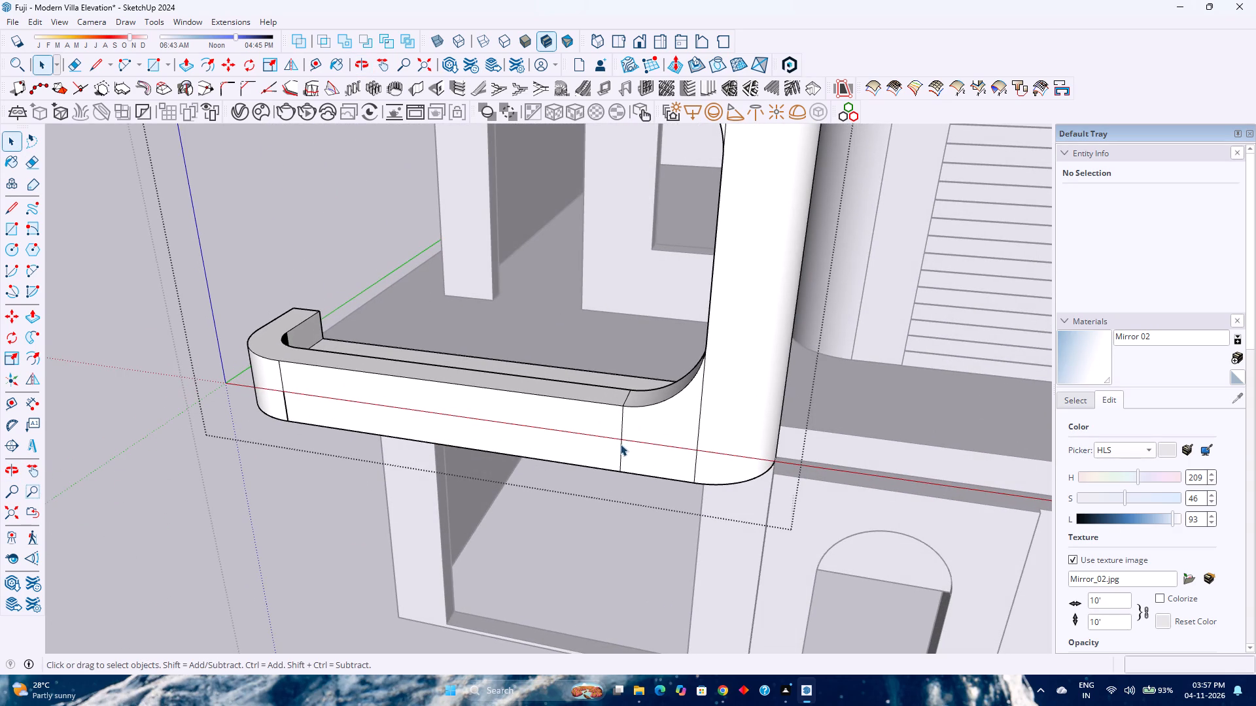
left_click(620, 444)
key("Delete")
Exit and reopen the balcony group, and hide the lower band's rounded end surface.
scroll(637, 431, "down", 4)
right_click_drag(623, 441, 614, 451)
left_click(158, 611)
scroll(198, 586, "down", 1)
middle_click_drag(200, 586, 205, 586)
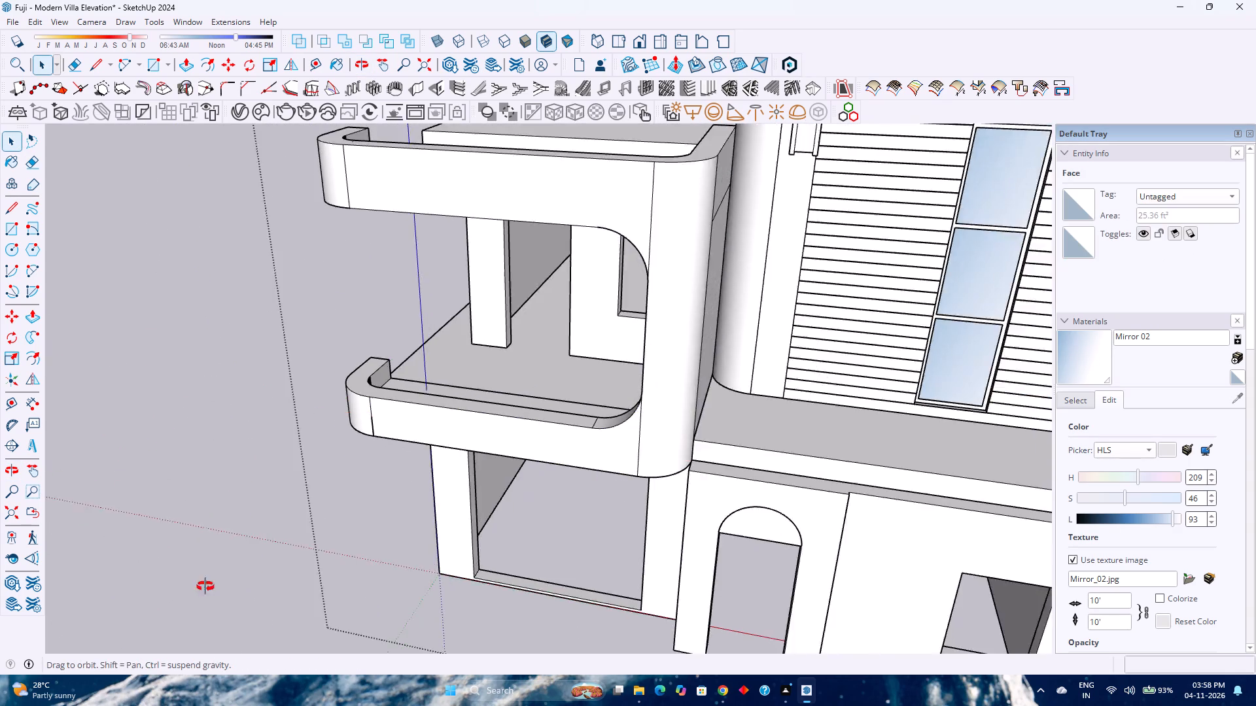
middle_click_drag(205, 586, 342, 564)
left_click(587, 404)
right_click(587, 404)
double_click(565, 395)
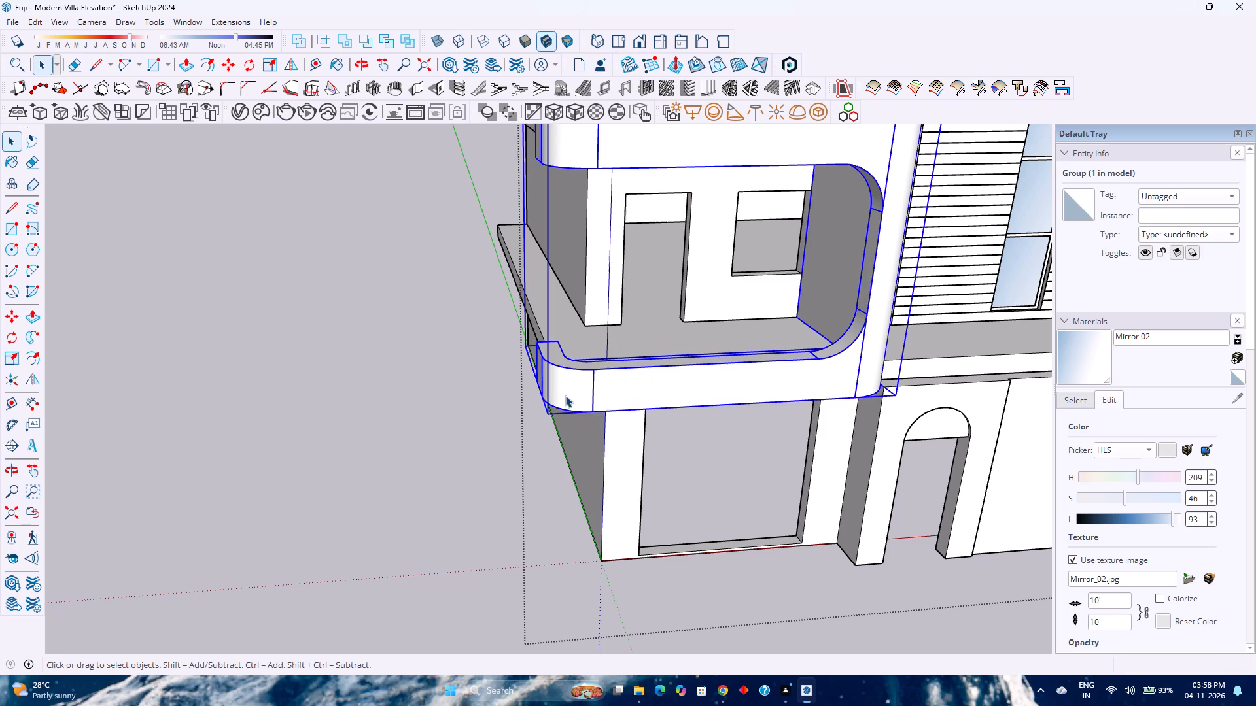
double_click(573, 394)
scroll(576, 394, "up", 1)
left_click(576, 394)
right_click(575, 394)
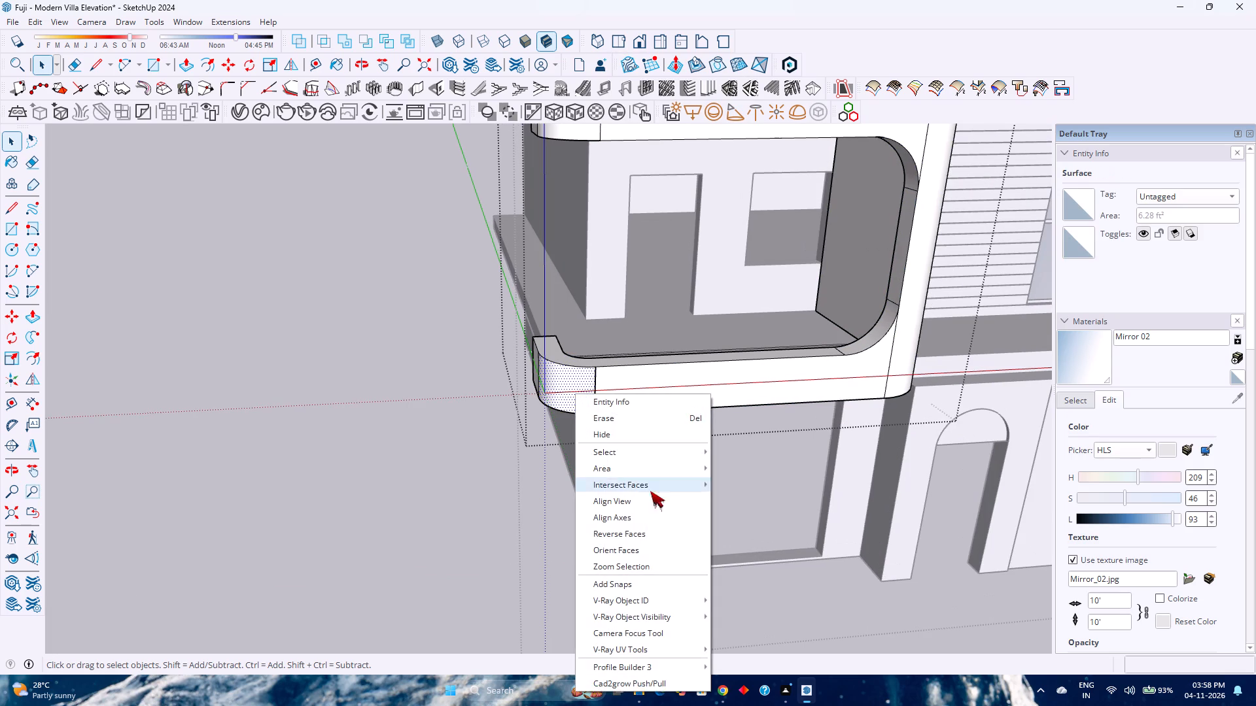
left_click(621, 435)
Hide the long front face of the lower band.
scroll(623, 403, "up", 2)
left_click(621, 401)
right_click(621, 401)
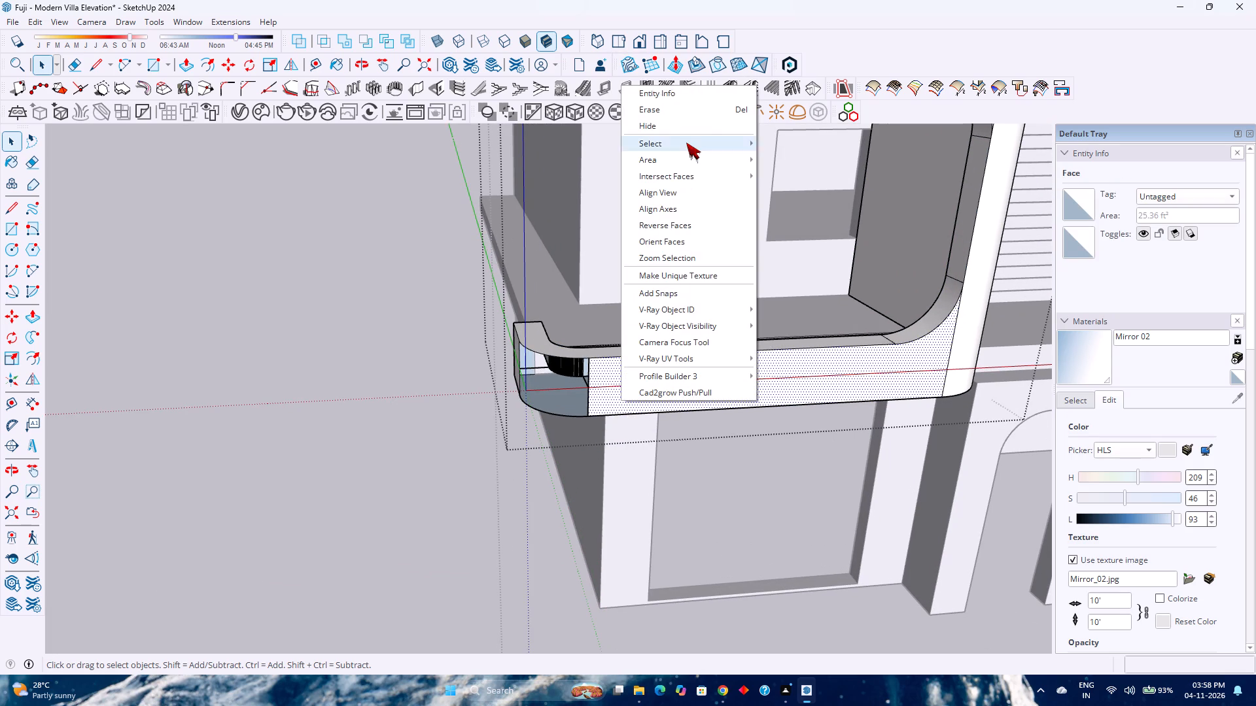
left_click(686, 130)
Delete the stray edge crossing the band's bottom face from the inner curve to the vertical corner edge.
scroll(611, 378, "up", 8)
middle_click_drag(587, 407, 537, 439)
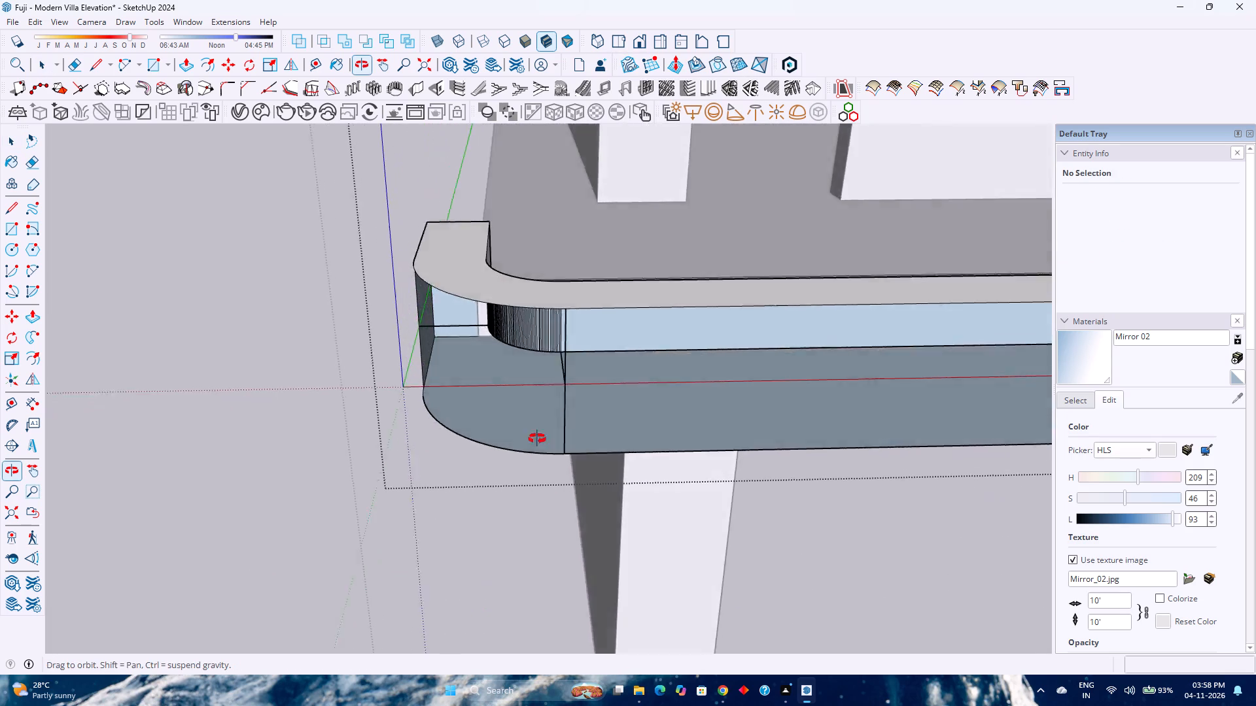
middle_click_drag(537, 439, 389, 487)
scroll(508, 399, "up", 3)
left_click(529, 384)
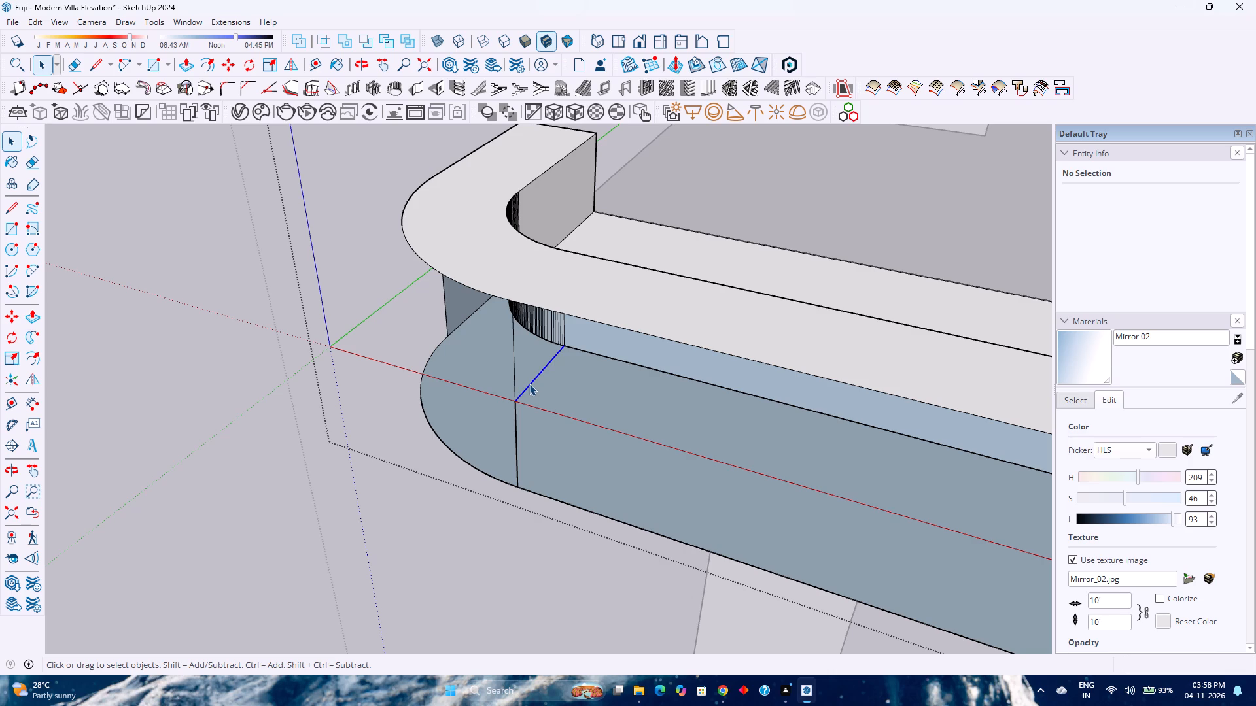
double_click(529, 384)
triple_click(530, 384)
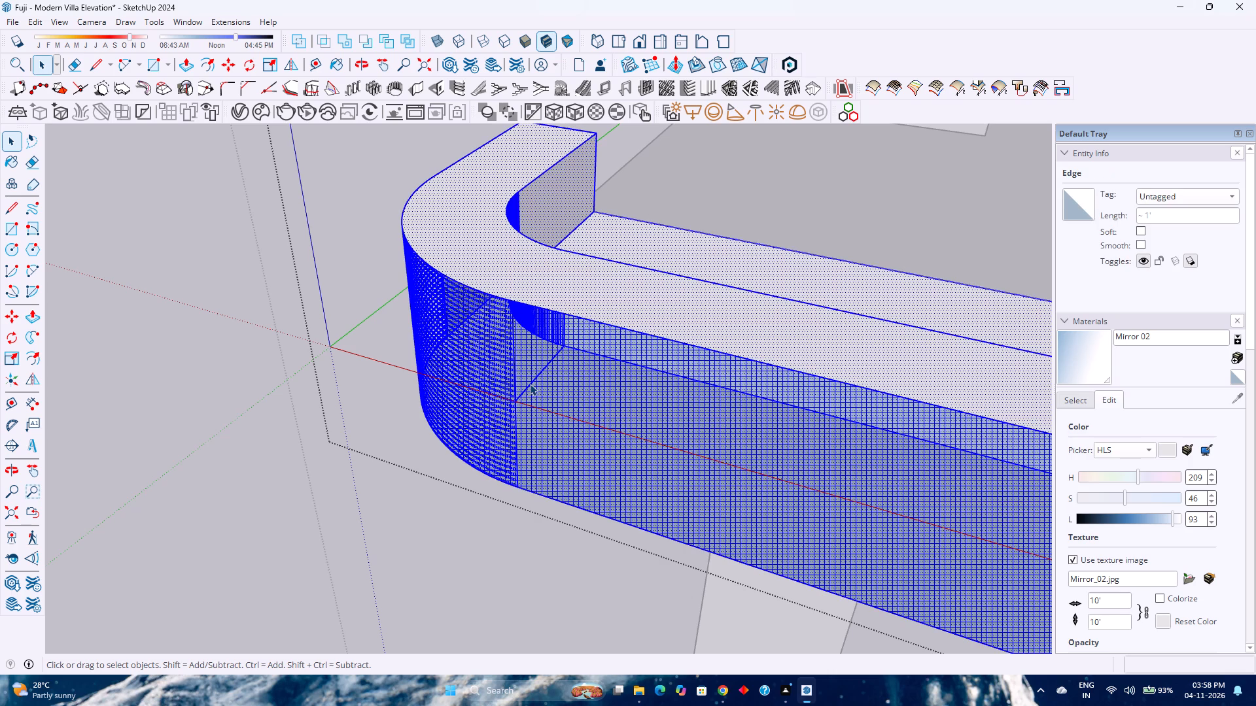
triple_click(530, 384)
scroll(530, 384, "up", 10)
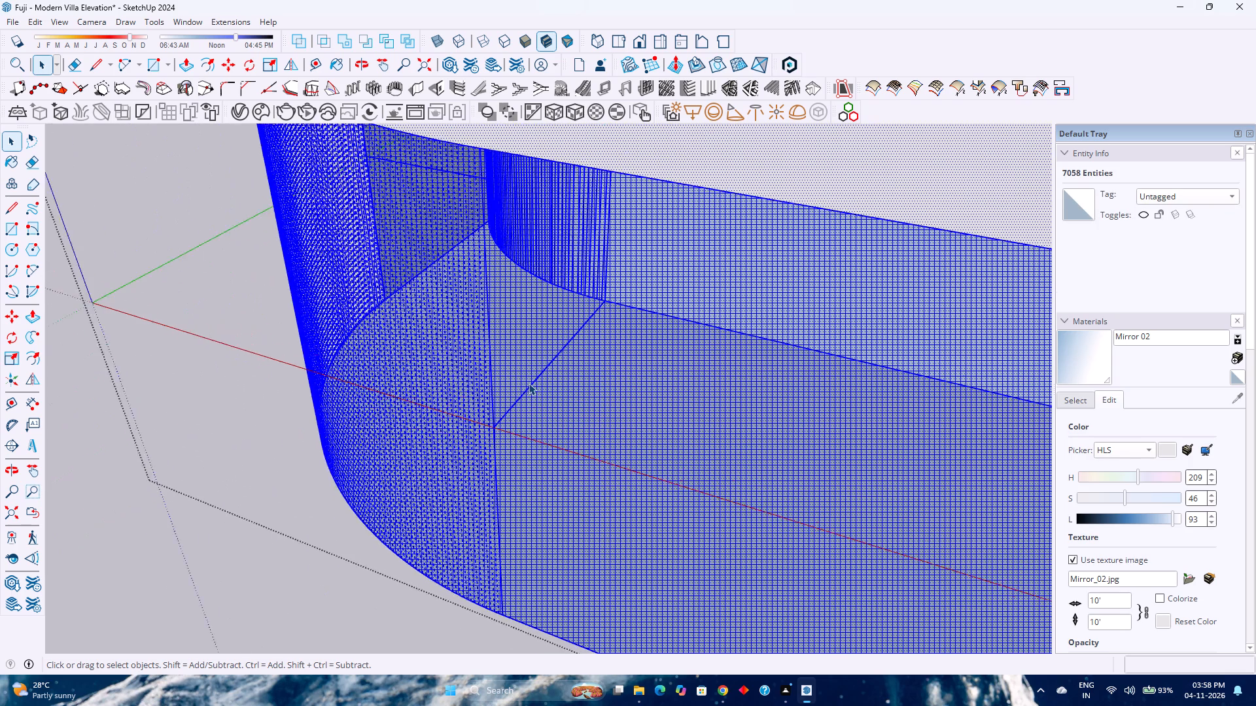
key("Escape")
left_click(530, 386)
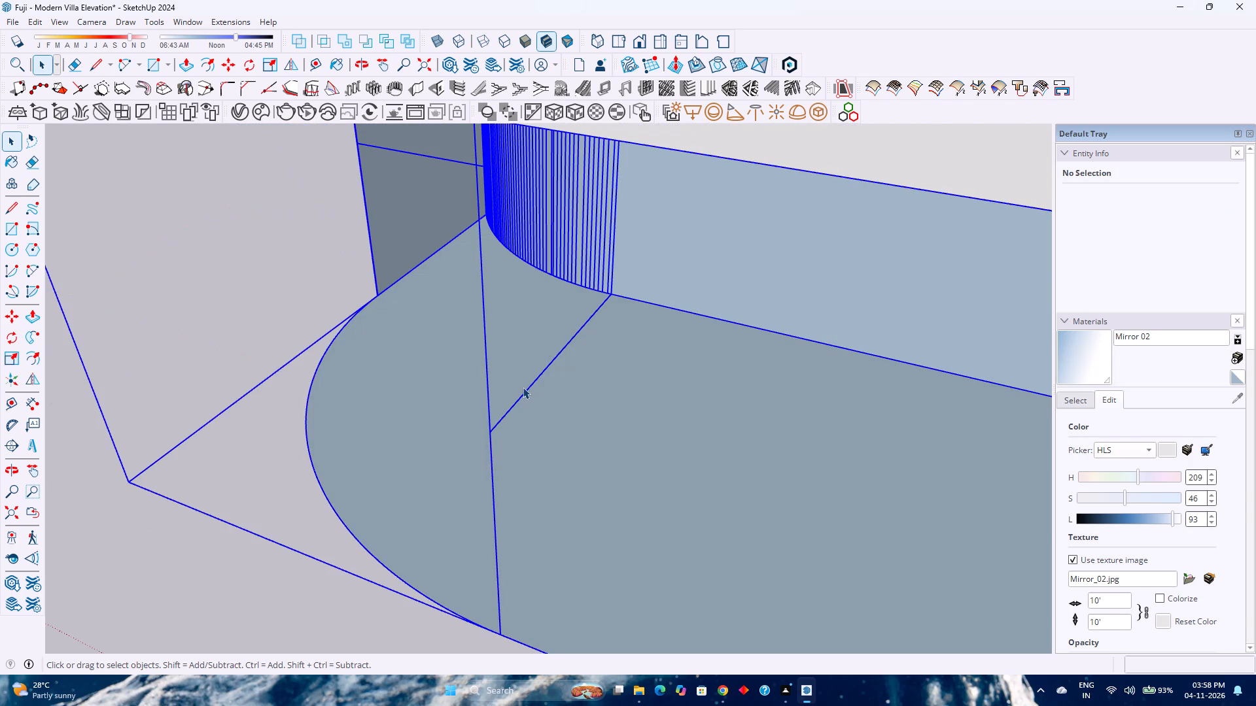
double_click(525, 388)
left_click(527, 388)
key("Delete")
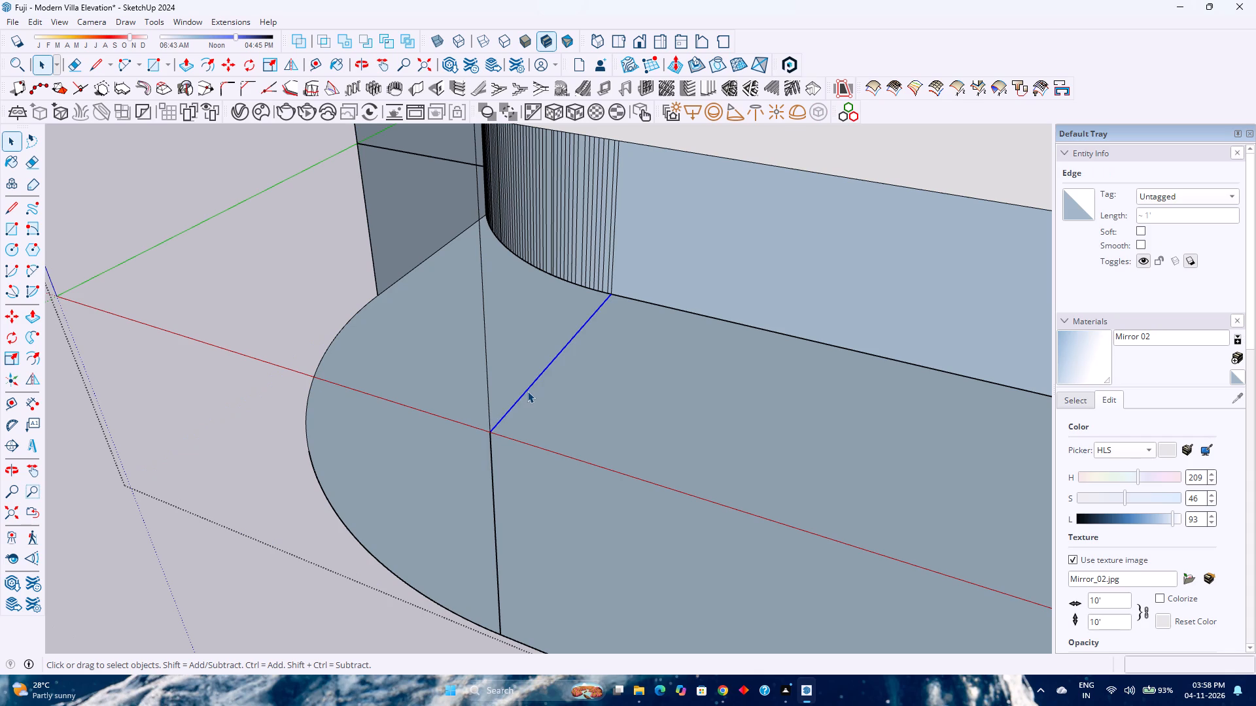
Delete the lower segment of the vertical edge beside the rounded end.
left_click(491, 446)
key("Delete")
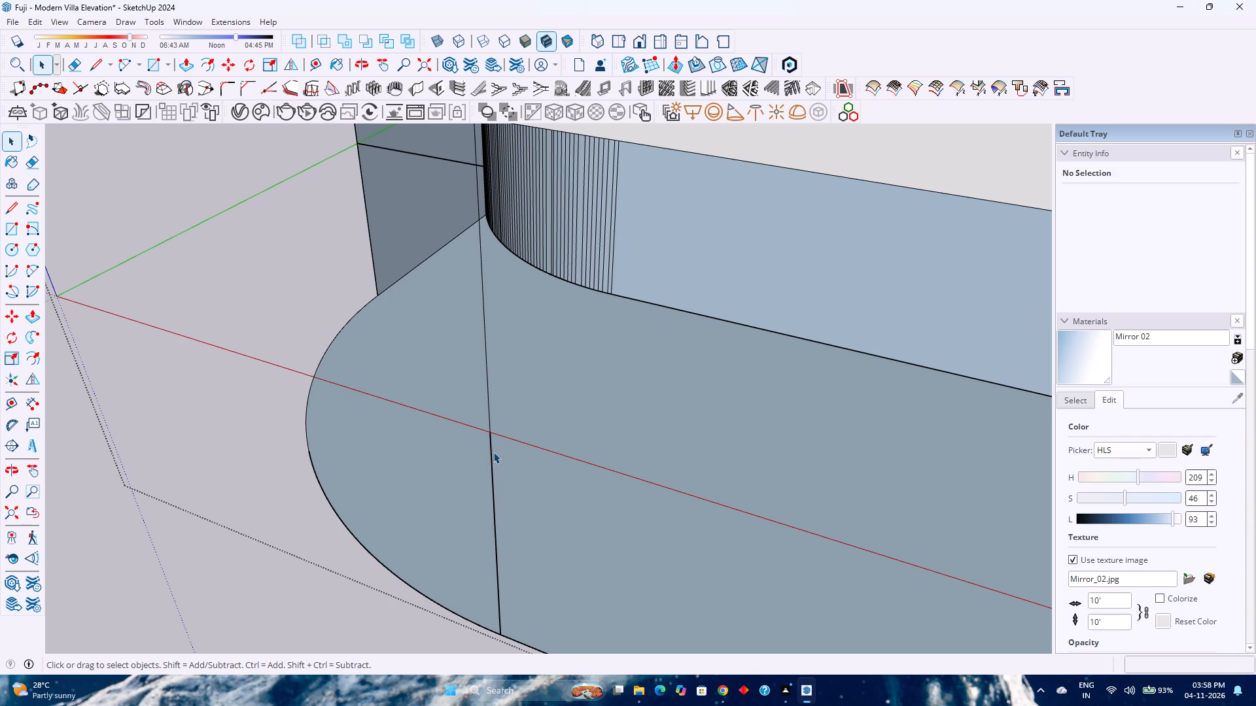
left_click(493, 460)
key("Delete")
Draw a 1' vertical line from the remaining corner edge's lower end to the band's bottom edge.
scroll(511, 465, "down", 3)
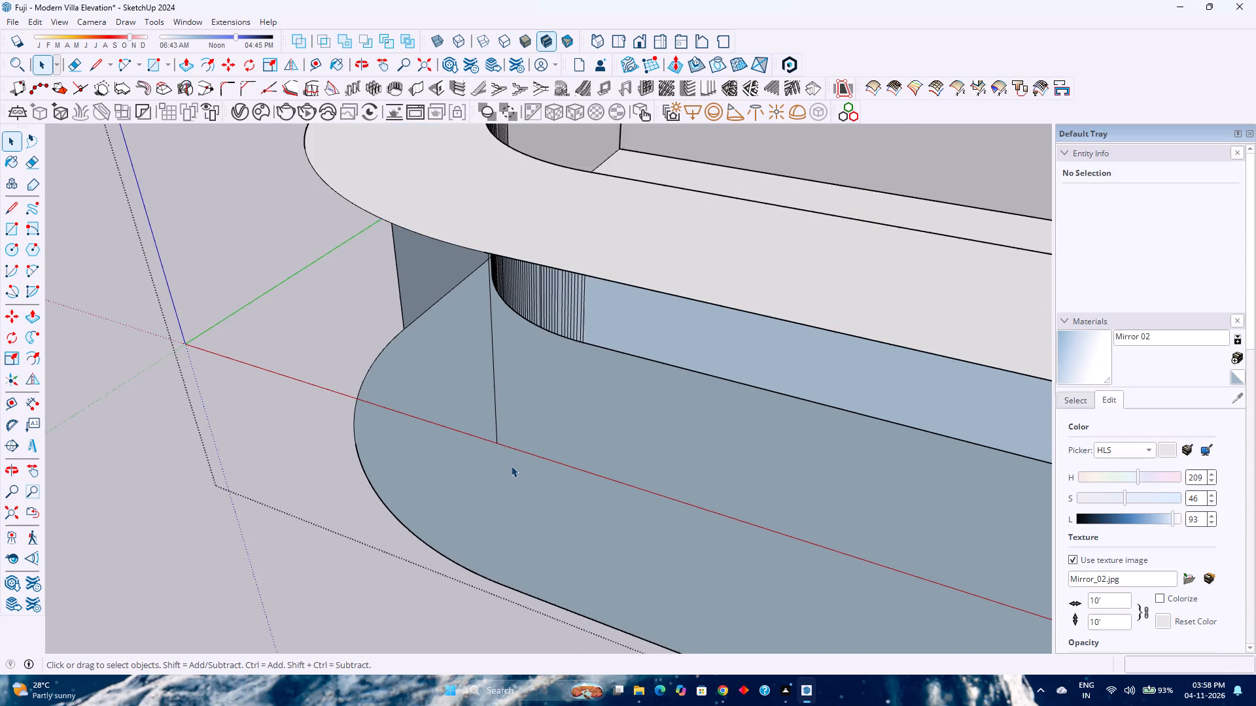
middle_click_drag(508, 469, 576, 388)
middle_click(591, 373)
key("l")
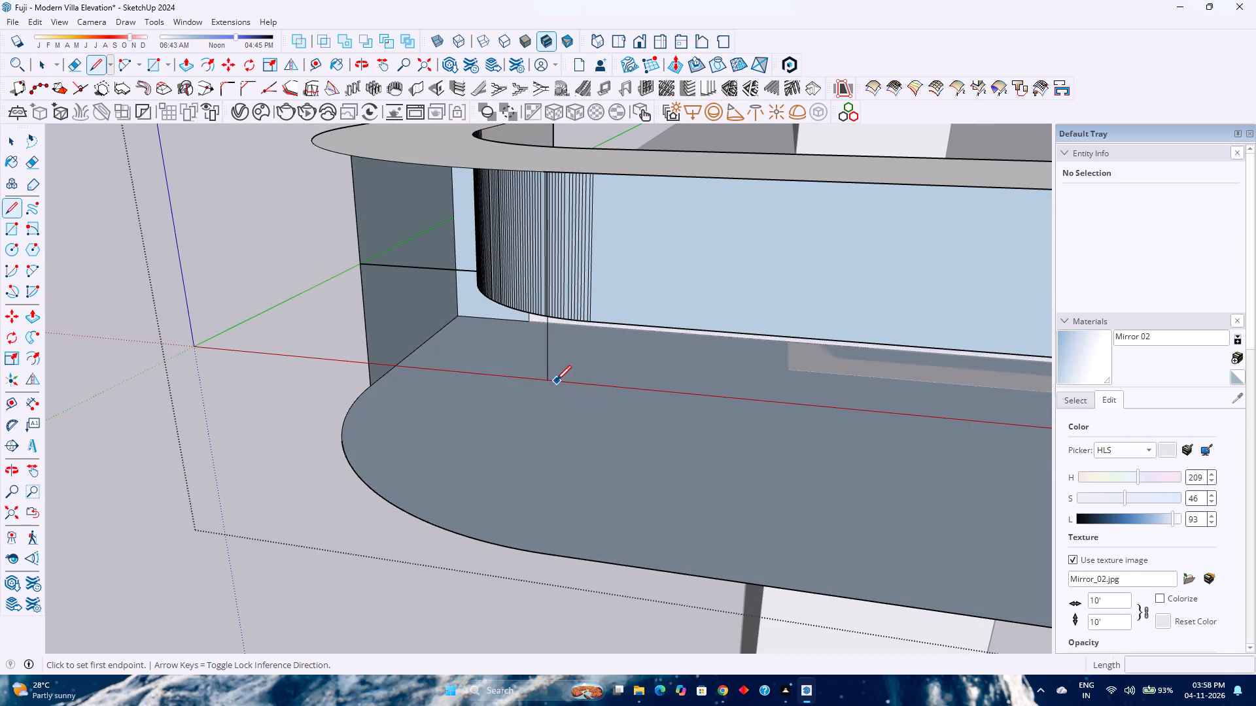
left_click(550, 381)
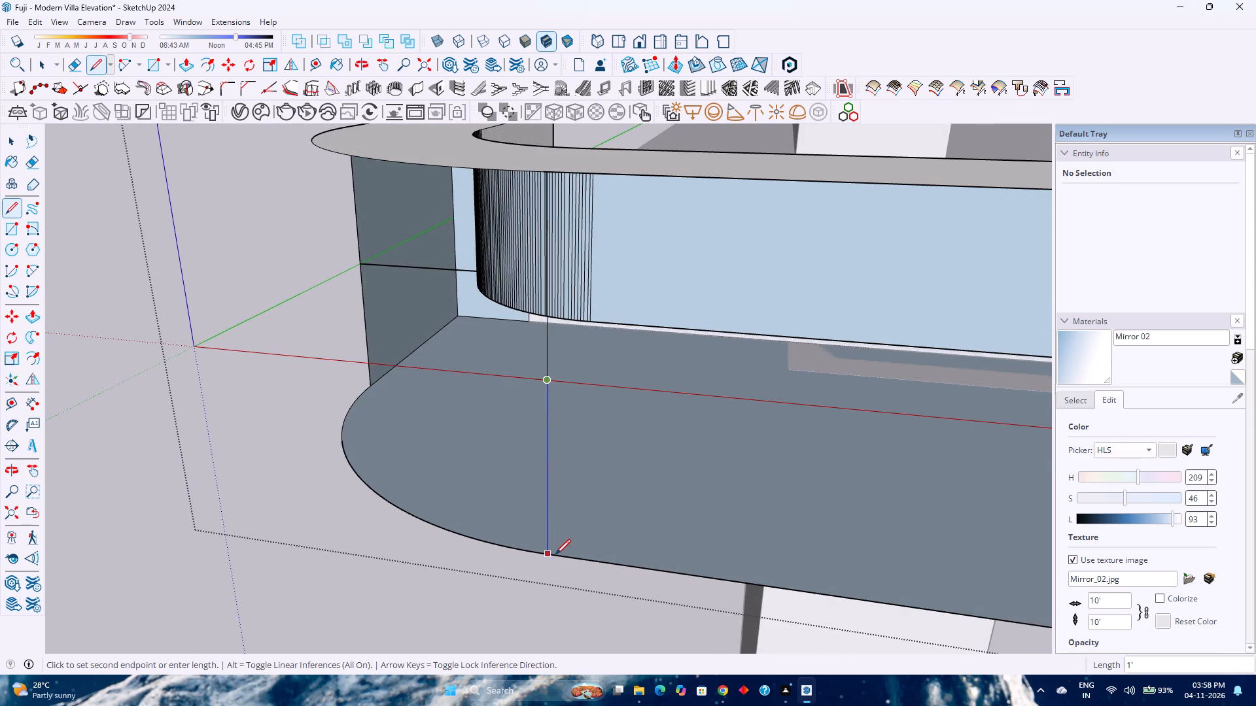
left_click(555, 555)
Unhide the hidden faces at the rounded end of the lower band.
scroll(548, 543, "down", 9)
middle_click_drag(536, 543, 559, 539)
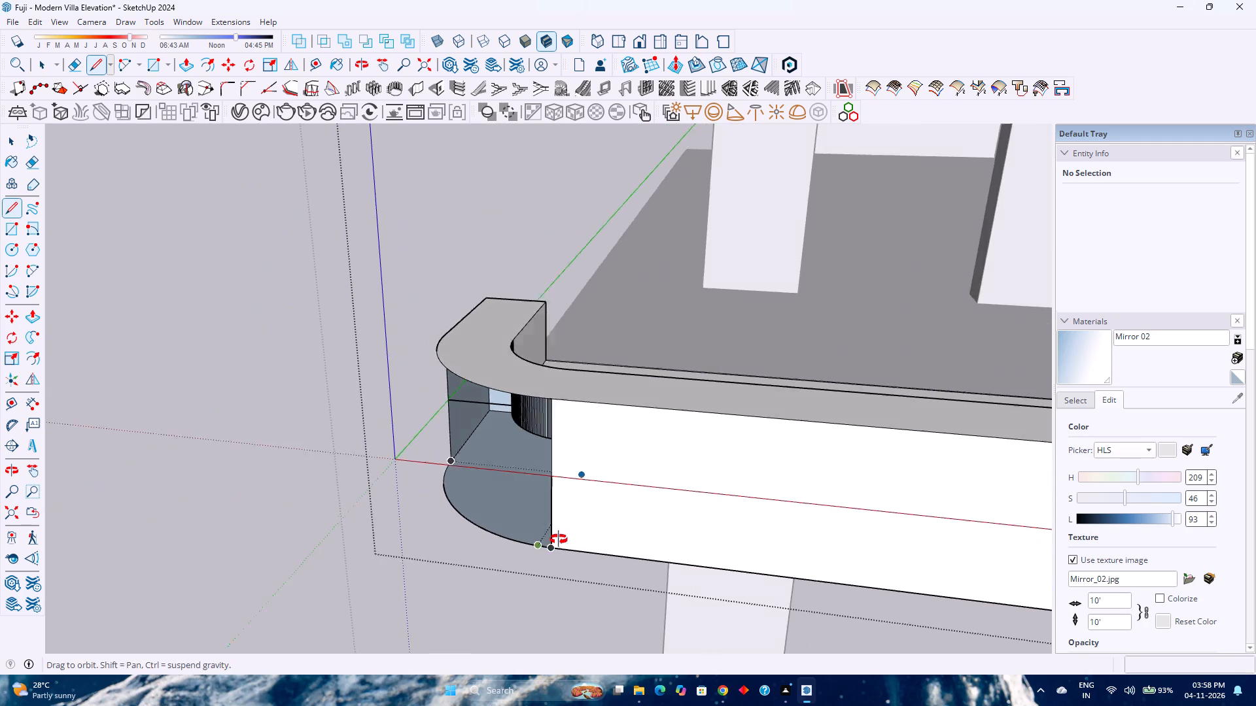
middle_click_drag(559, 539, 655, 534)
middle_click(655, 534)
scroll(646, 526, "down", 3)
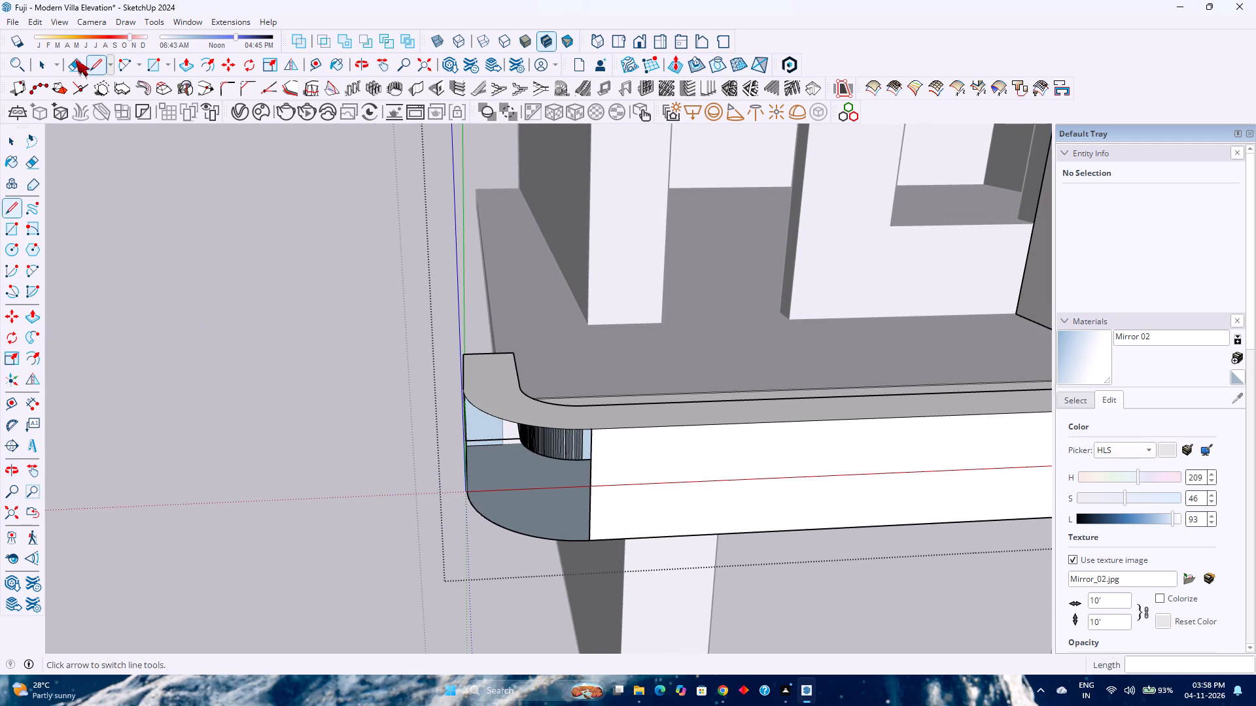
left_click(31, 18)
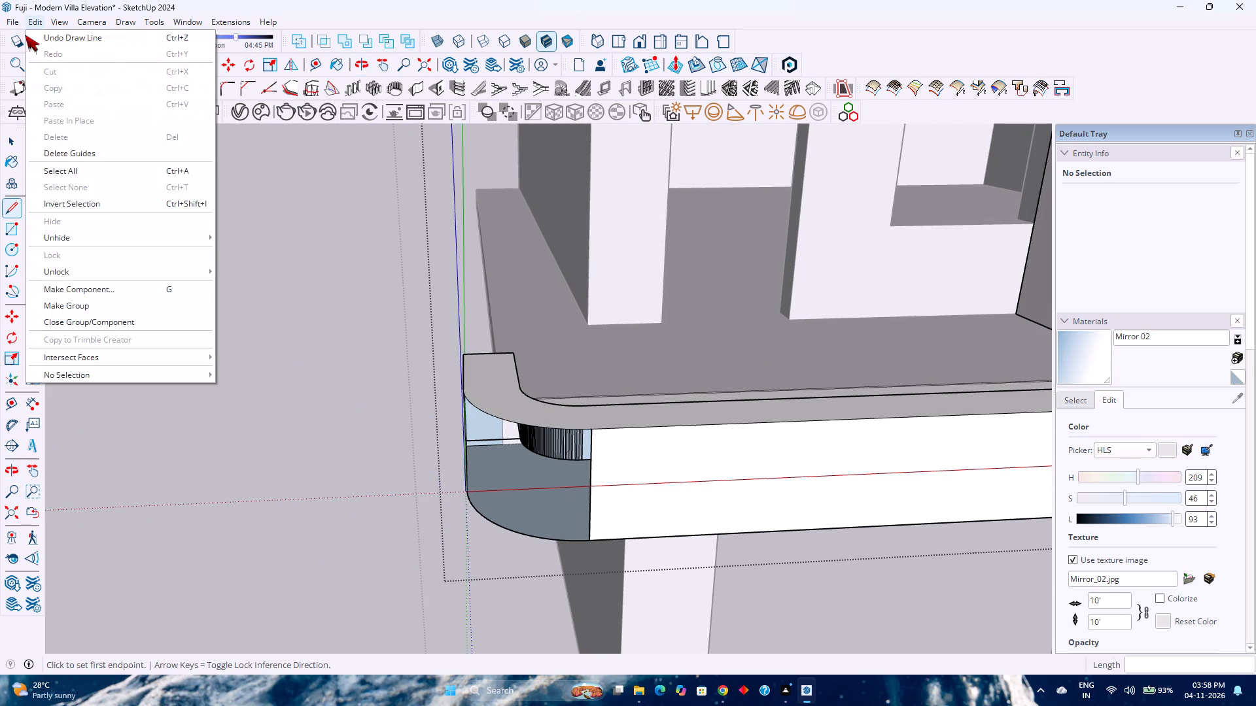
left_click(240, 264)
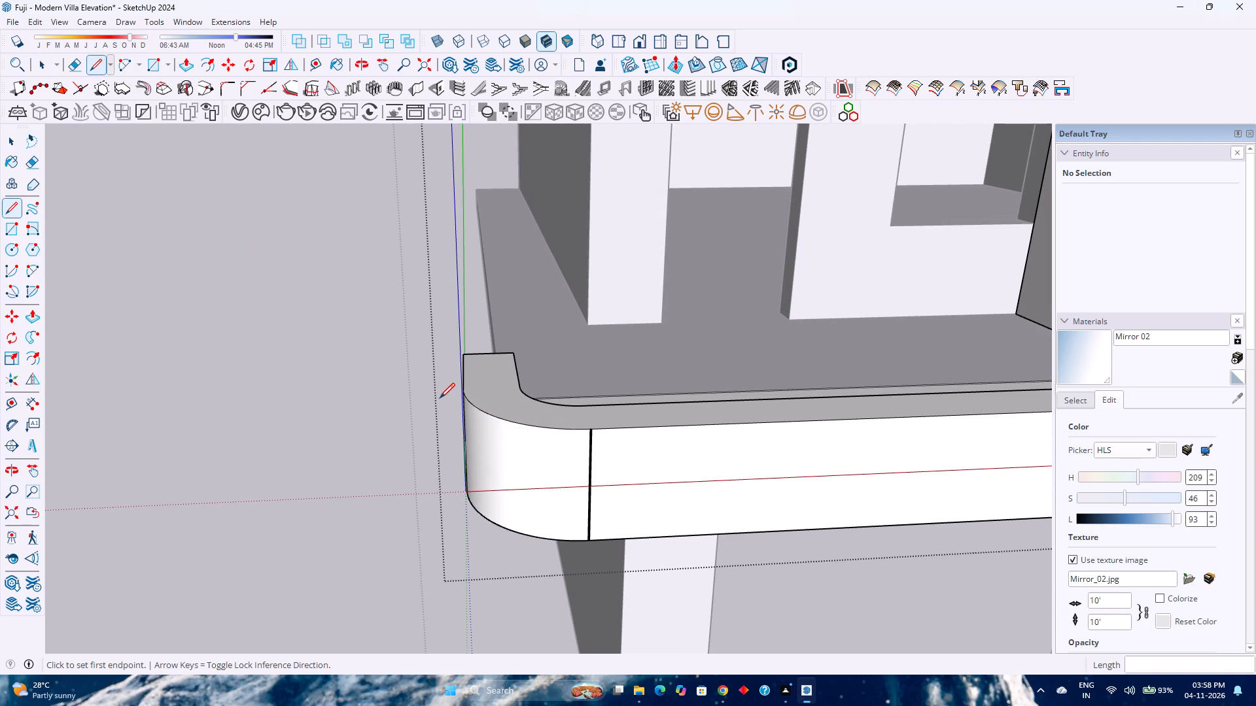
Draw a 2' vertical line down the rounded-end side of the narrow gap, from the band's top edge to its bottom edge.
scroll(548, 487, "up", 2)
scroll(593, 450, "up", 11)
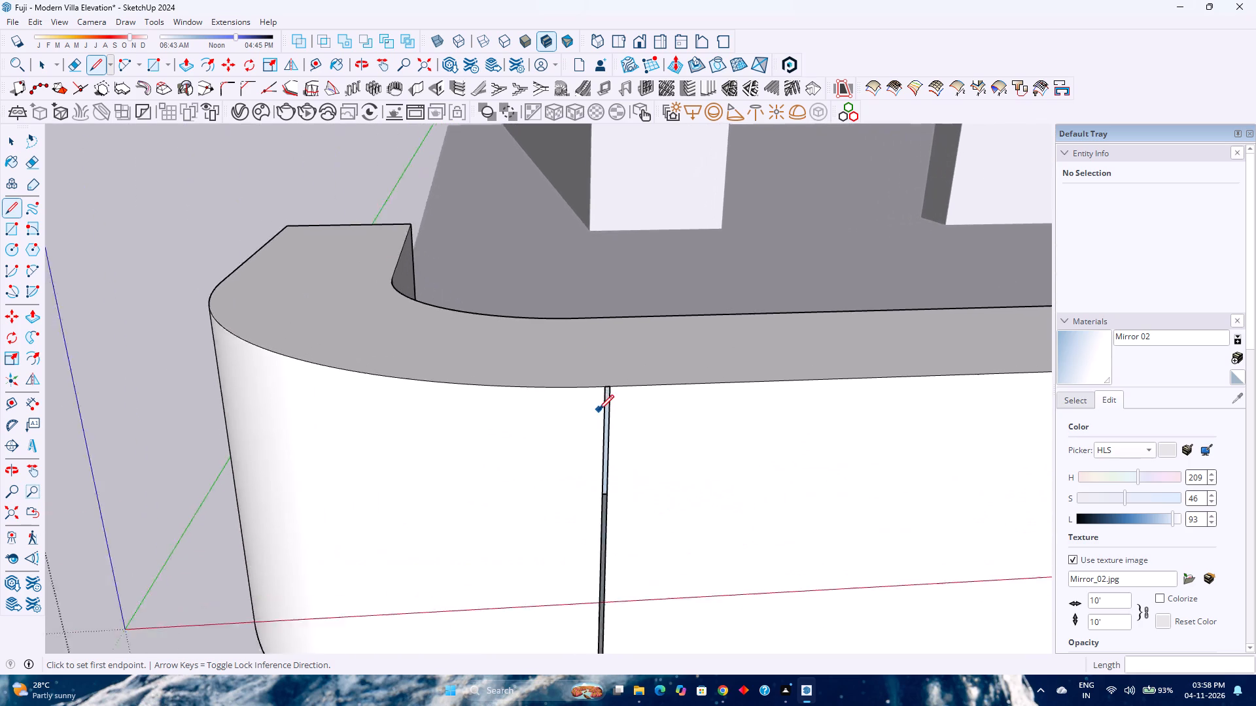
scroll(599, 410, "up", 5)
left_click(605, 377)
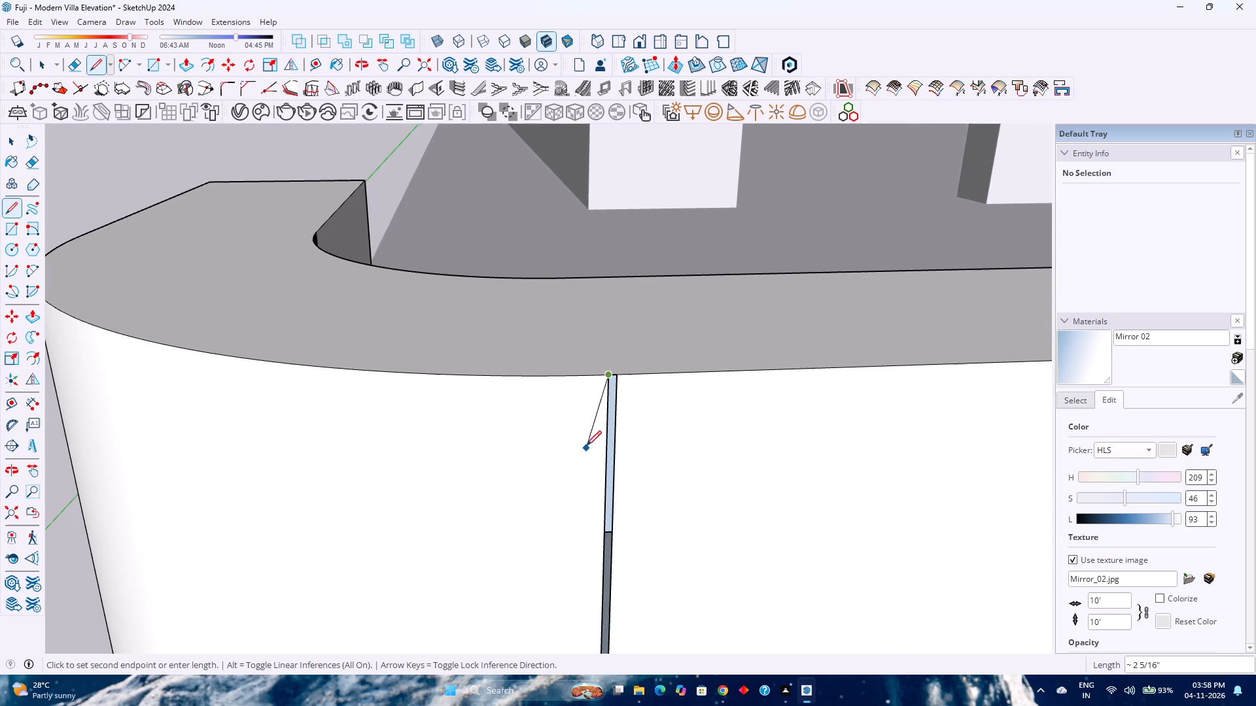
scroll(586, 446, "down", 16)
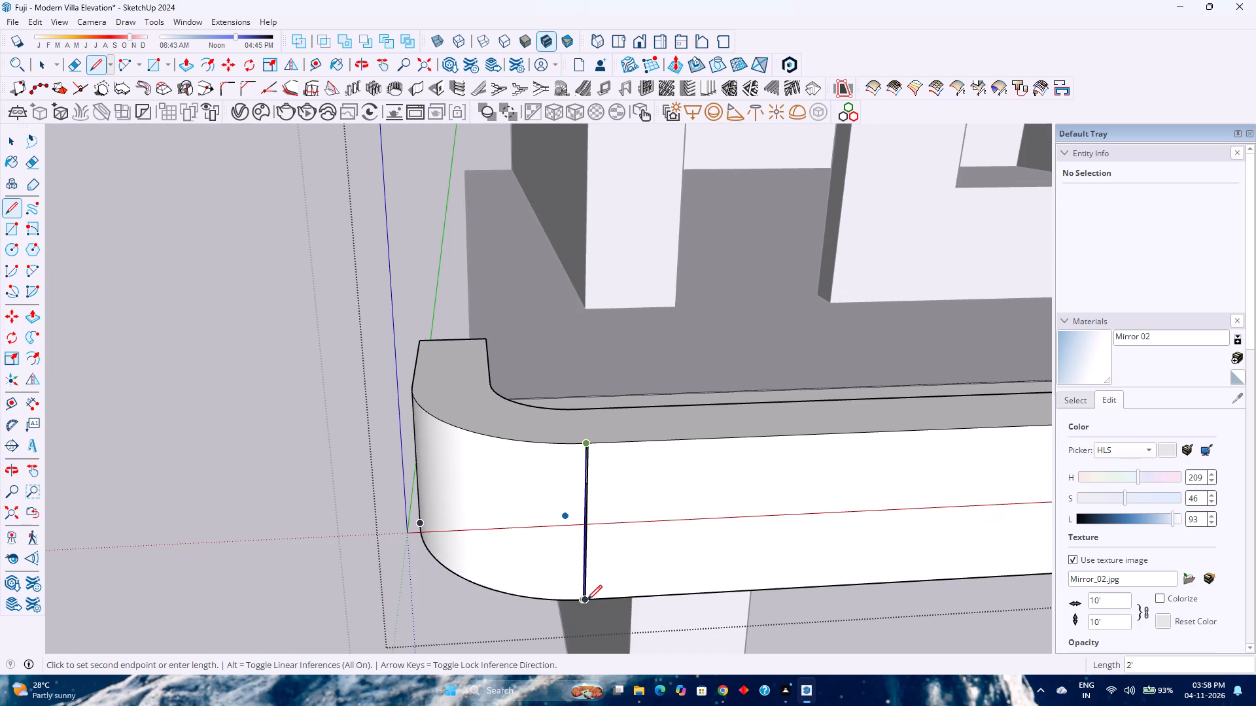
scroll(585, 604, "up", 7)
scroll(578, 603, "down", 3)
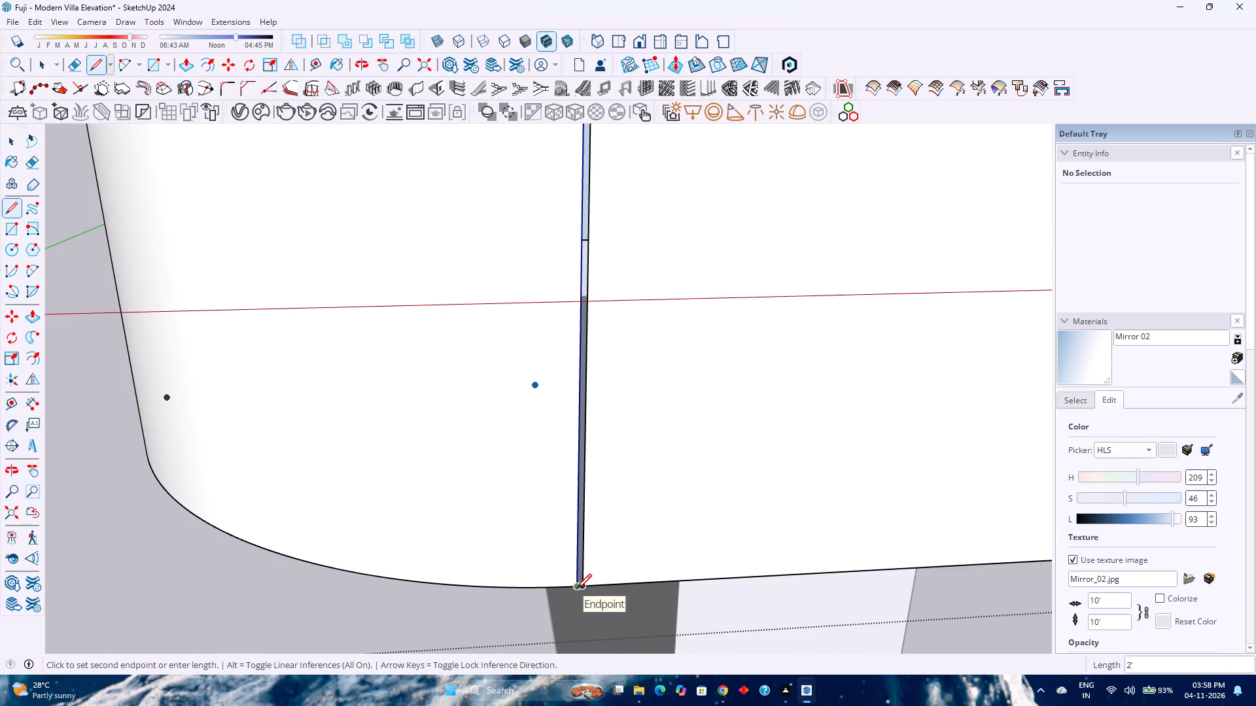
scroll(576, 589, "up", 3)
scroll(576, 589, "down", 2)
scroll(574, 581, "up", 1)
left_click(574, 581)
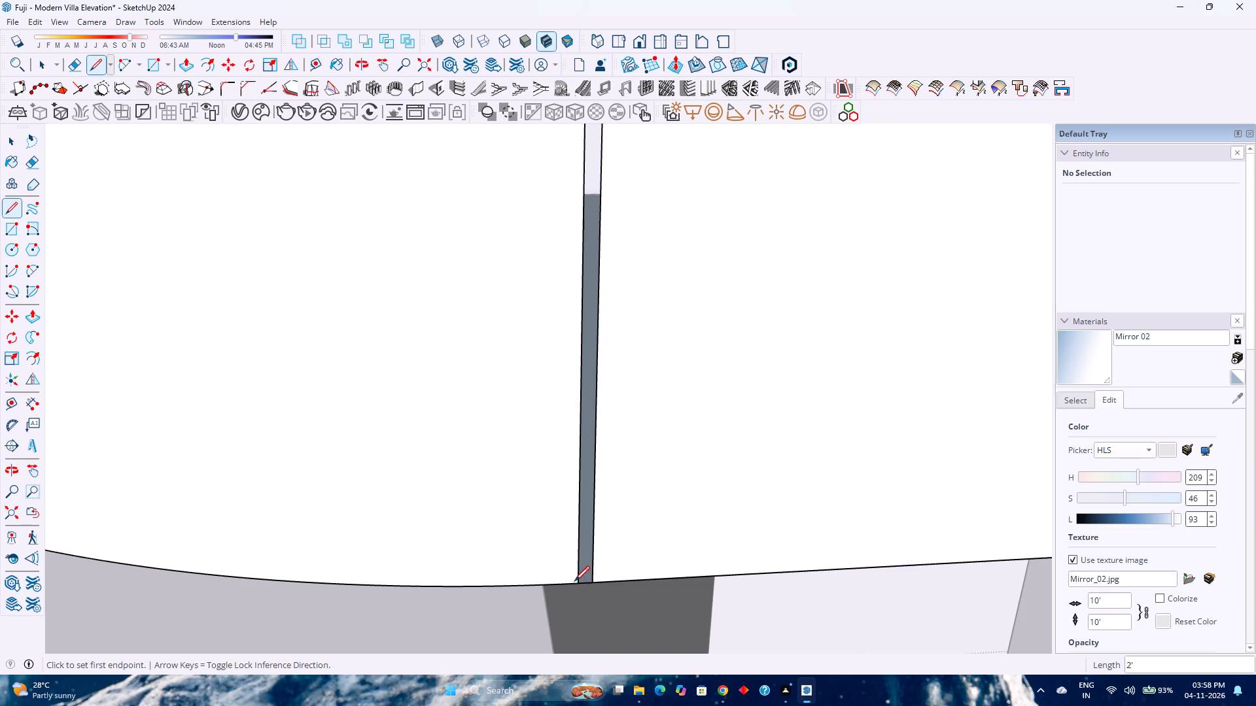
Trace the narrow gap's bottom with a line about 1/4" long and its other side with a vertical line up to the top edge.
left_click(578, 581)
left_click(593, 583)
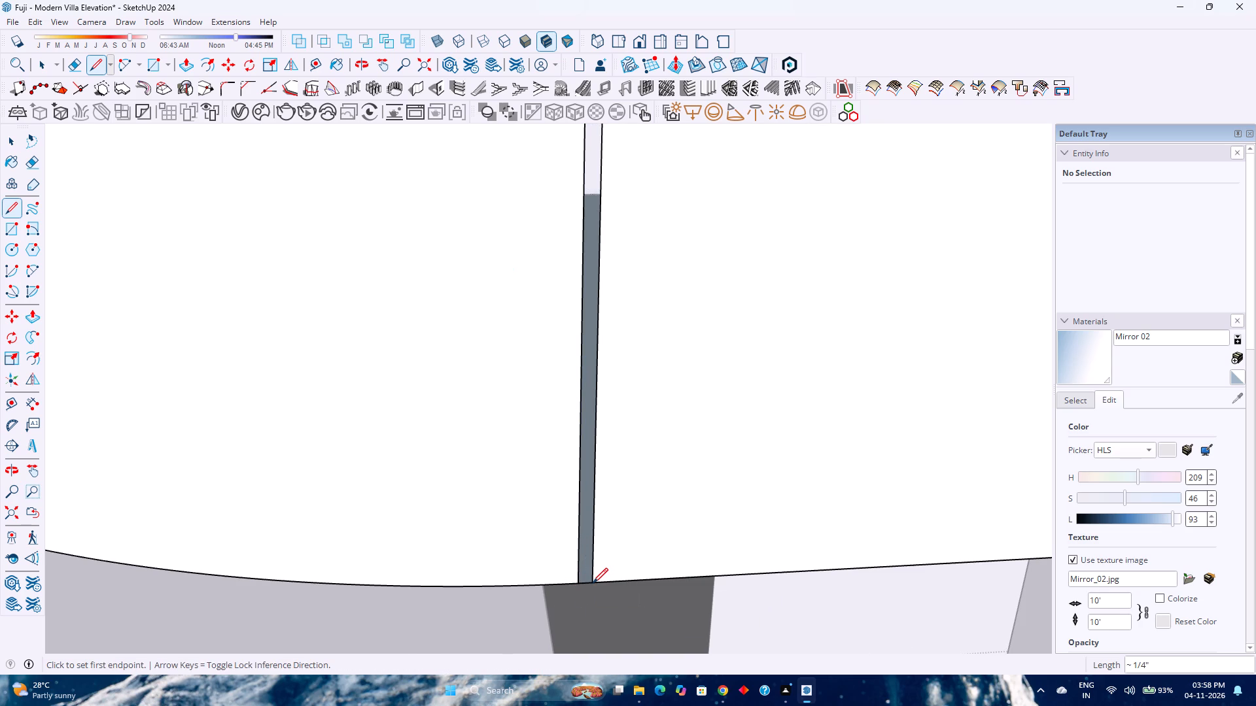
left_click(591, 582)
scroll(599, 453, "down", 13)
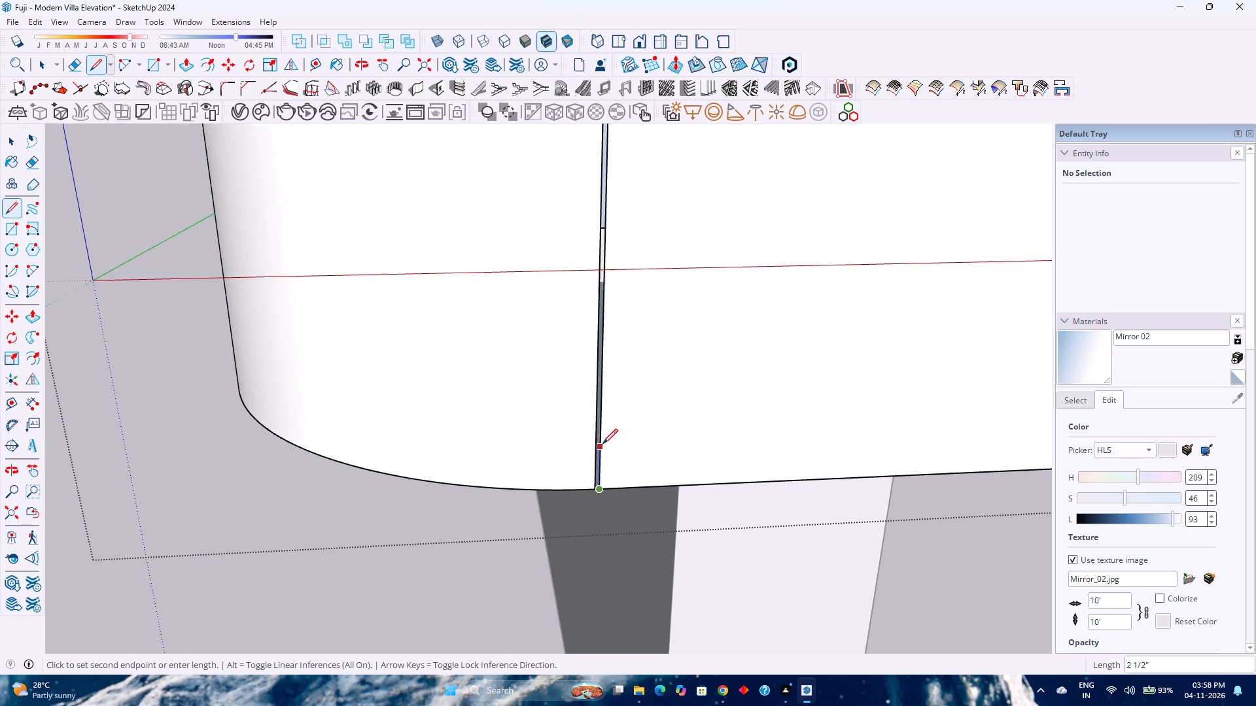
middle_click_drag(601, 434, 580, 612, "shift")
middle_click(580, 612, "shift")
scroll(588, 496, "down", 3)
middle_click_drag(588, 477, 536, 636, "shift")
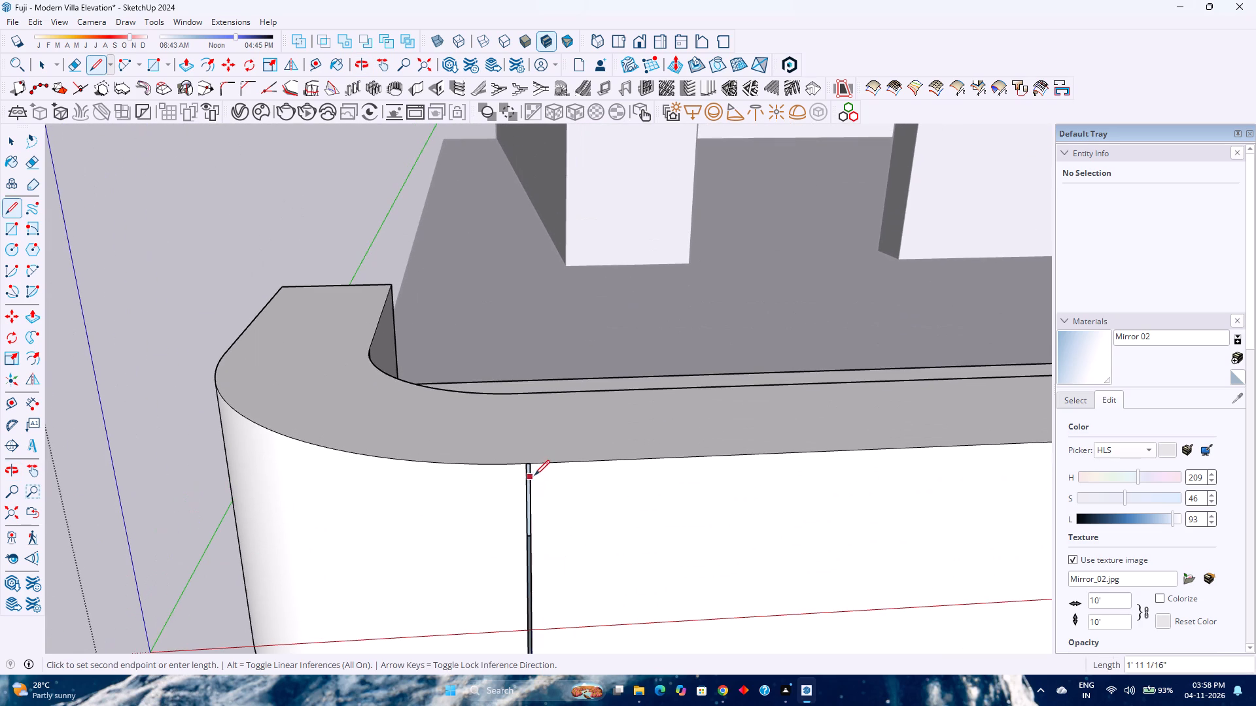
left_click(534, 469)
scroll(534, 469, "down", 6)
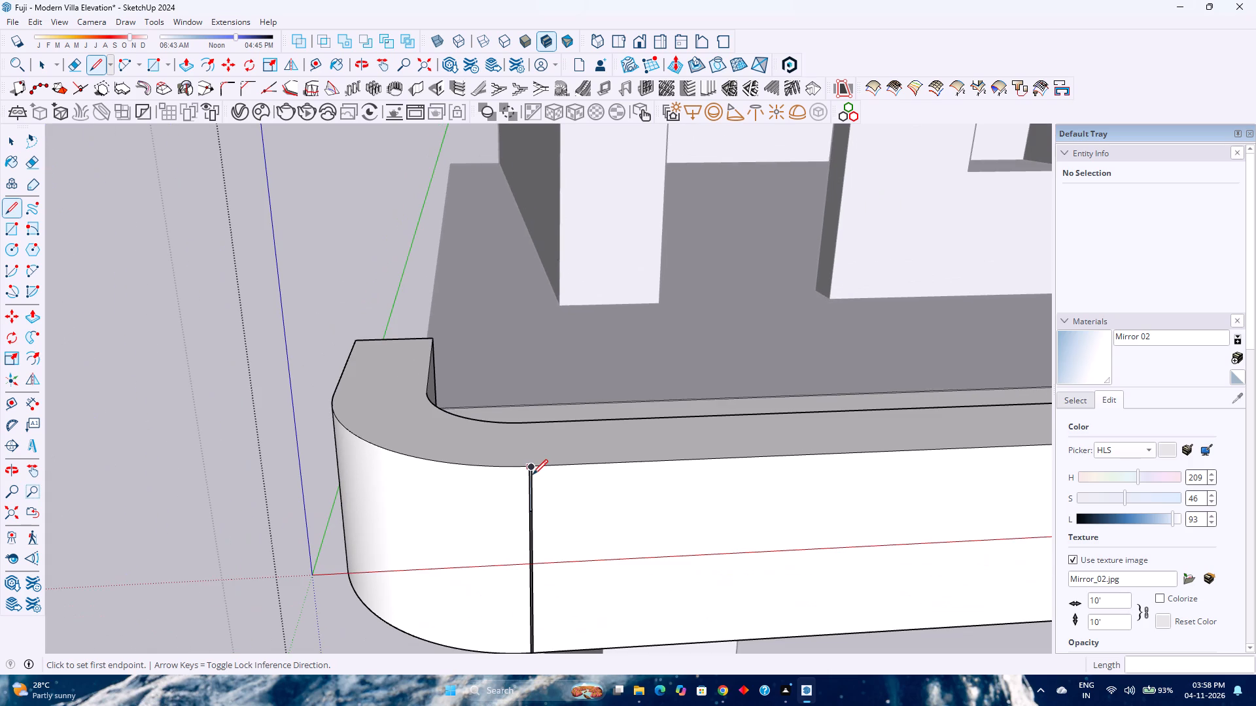
Undo the recent line, hide and delete edits on the lower band, back to before its front face was hidden.
key("ctrl+z")
key("ctrl+z")
key("ctrl+z")
key("ctrl+z")
key("ctrl+z")
key("ctrl+z")
key("ctrl+z")
key("ctrl+z")
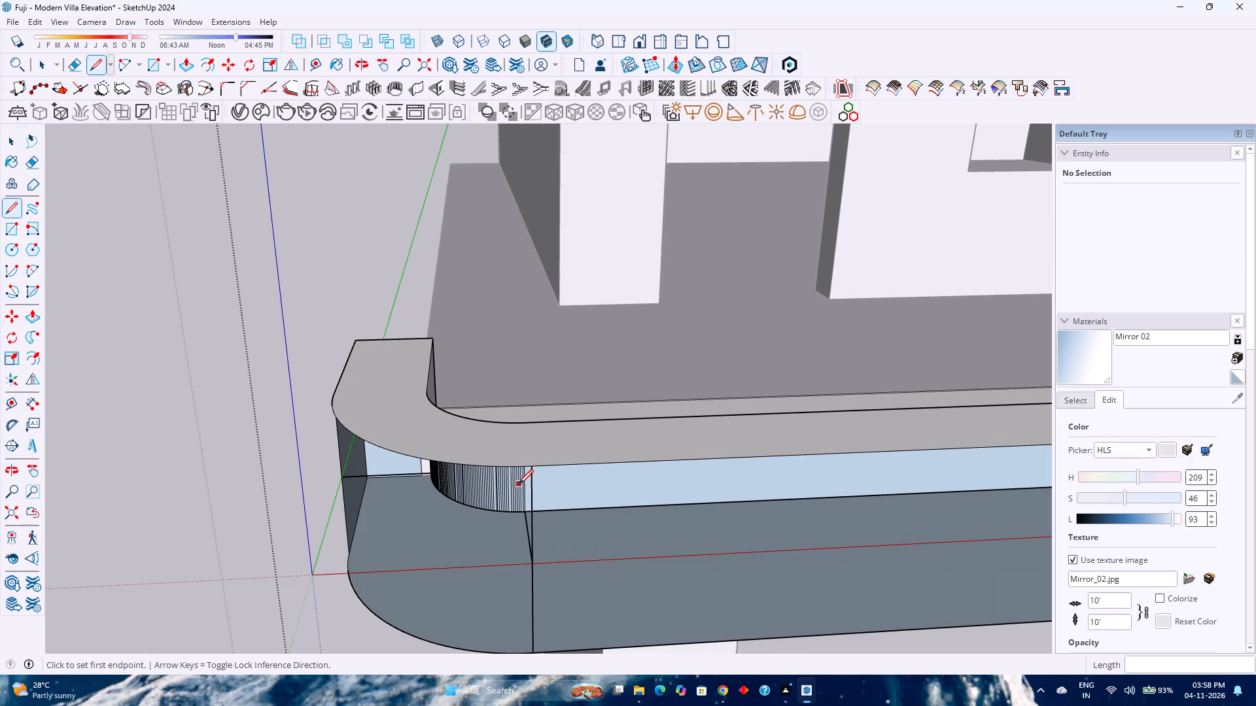
key("ctrl+z")
key("ctrl+z")
key("ctrl+z")
key("ctrl+z")
key("ctrl+z")
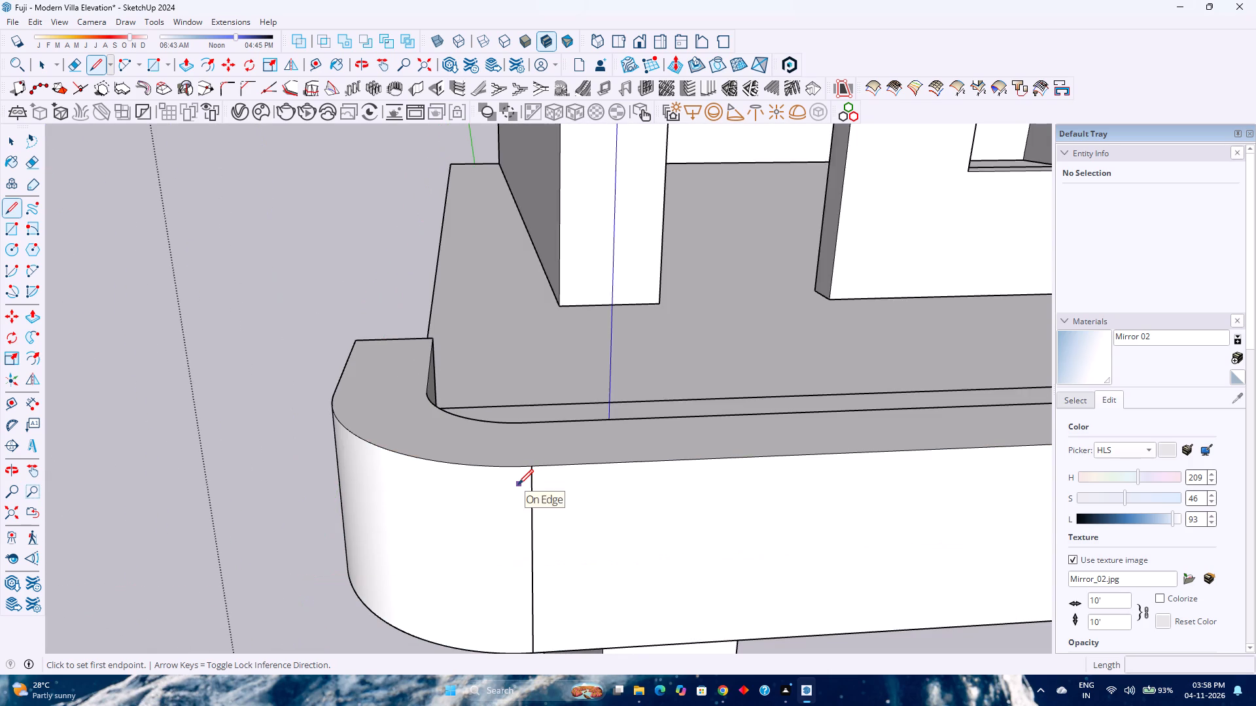
key("ctrl+z")
key("ctrl+z")
key("ctrl+z")
key("ctrl+z")
key("ctrl+z")
key("ctrl+z")
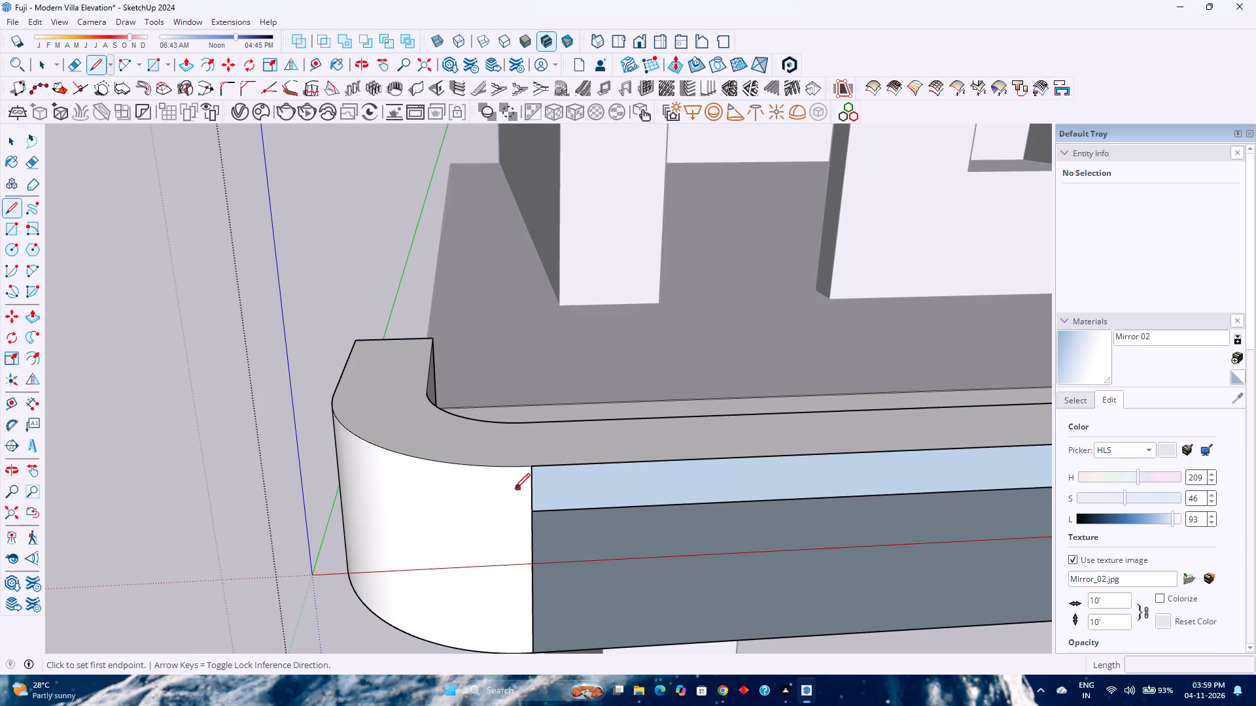
key("ctrl+z")
scroll(515, 488, "down", 13, "ctrl")
key("ctrl+z")
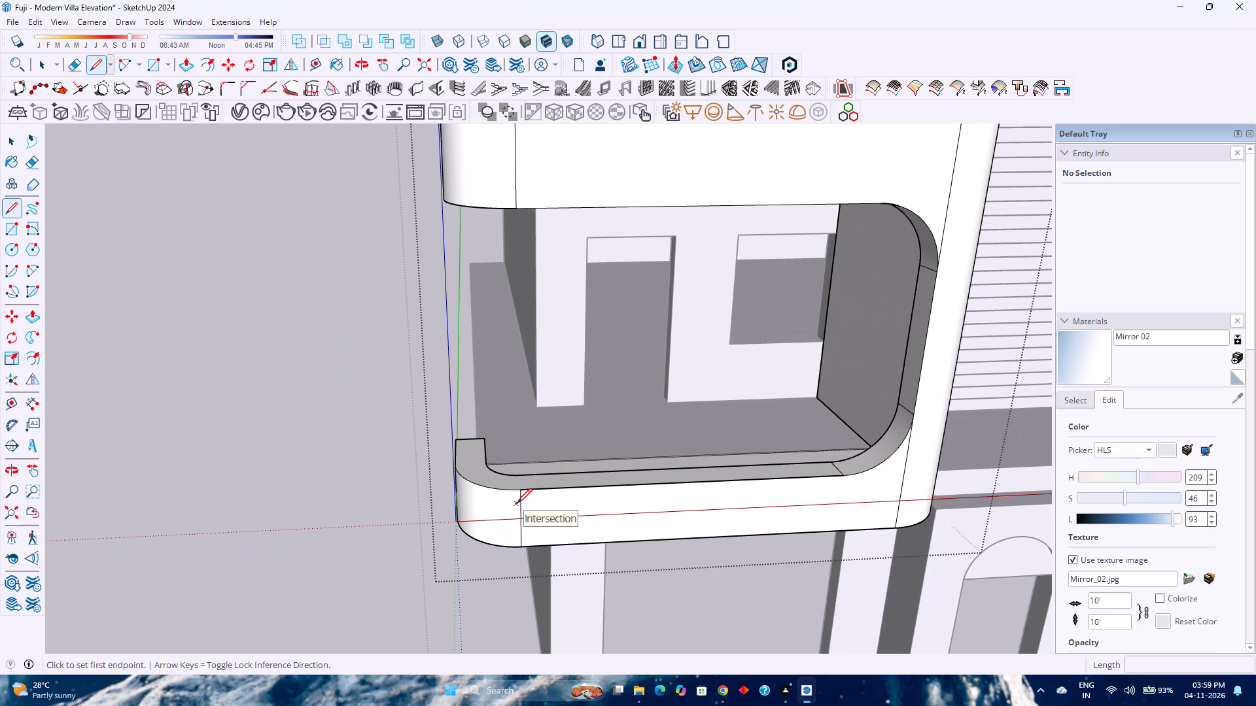
Hide the long front face of the lower band.
key("space")
middle_click_drag(568, 546, 400, 580, "shift")
middle_click(399, 580, "shift")
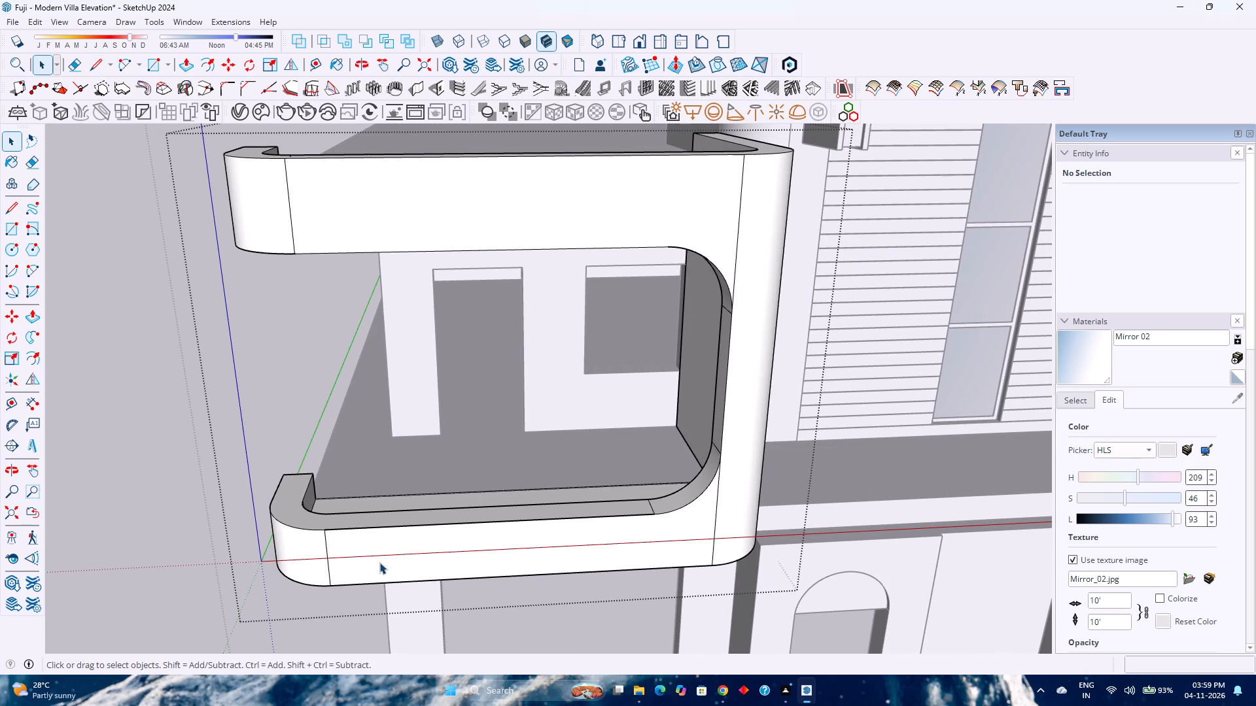
middle_click_drag(423, 579, 478, 607)
middle_click(478, 607)
scroll(610, 514, "up", 6)
scroll(693, 497, "up", 3)
left_click(691, 500)
right_click(691, 500)
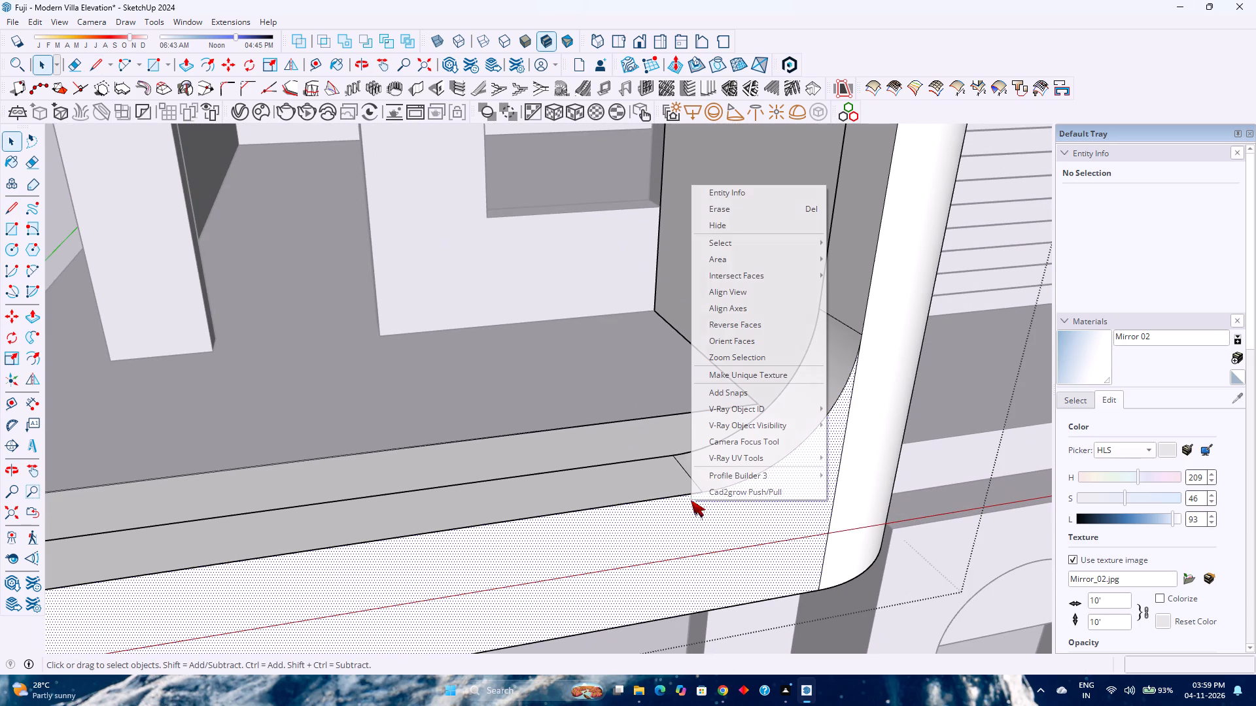
left_click(742, 227)
Delete the straight top front edge of the lower band above the hidden face.
scroll(703, 494, "up", 4)
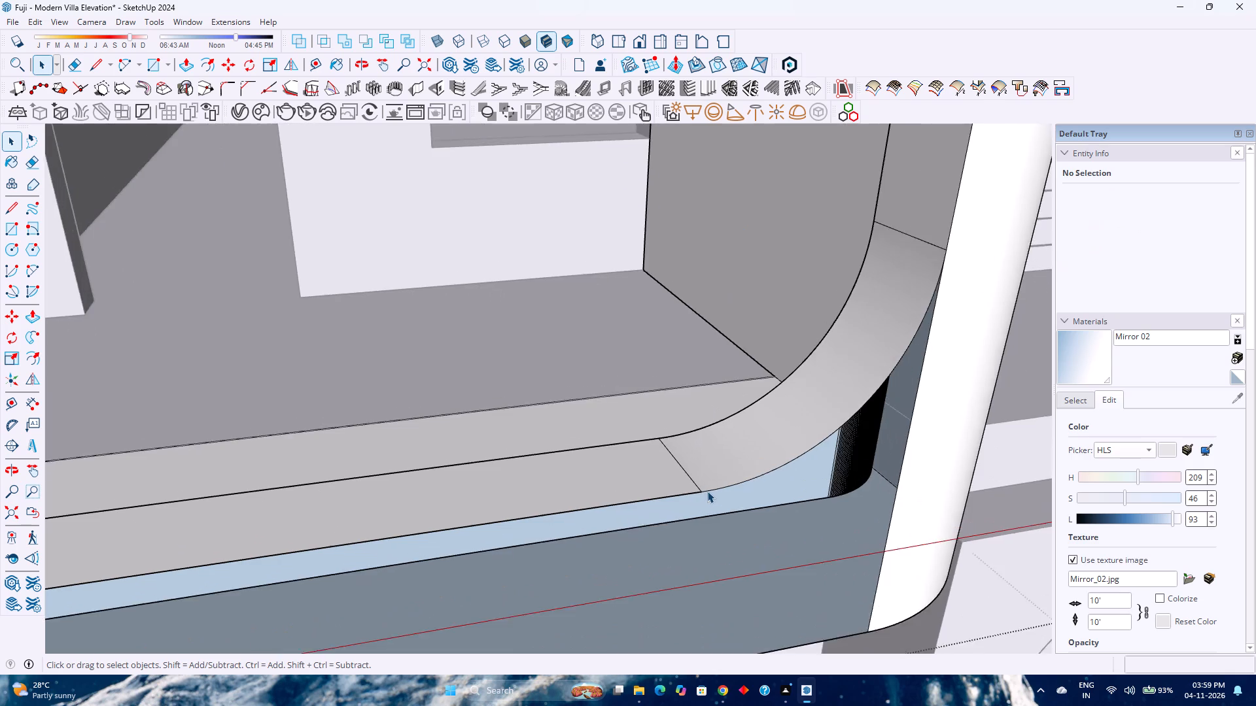
scroll(707, 491, "up", 6)
left_click(681, 494)
scroll(681, 494, "down", 7)
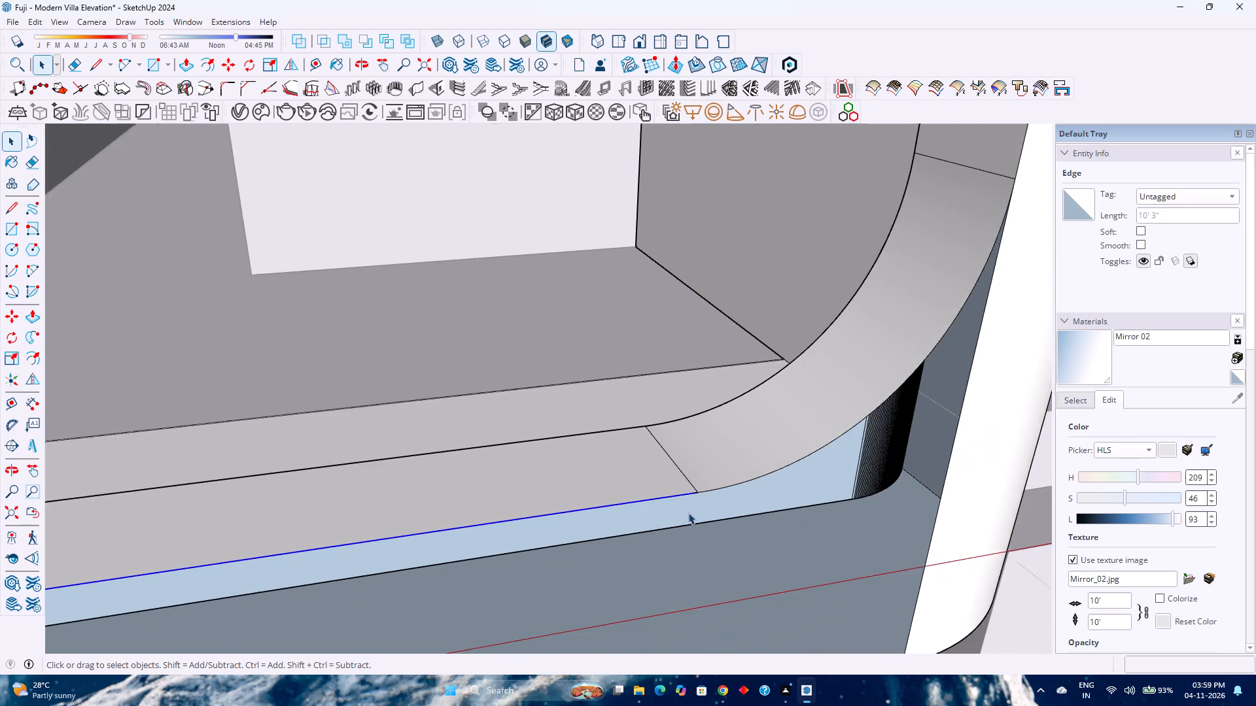
scroll(688, 513, "down", 2)
key("Delete")
scroll(688, 512, "down", 8)
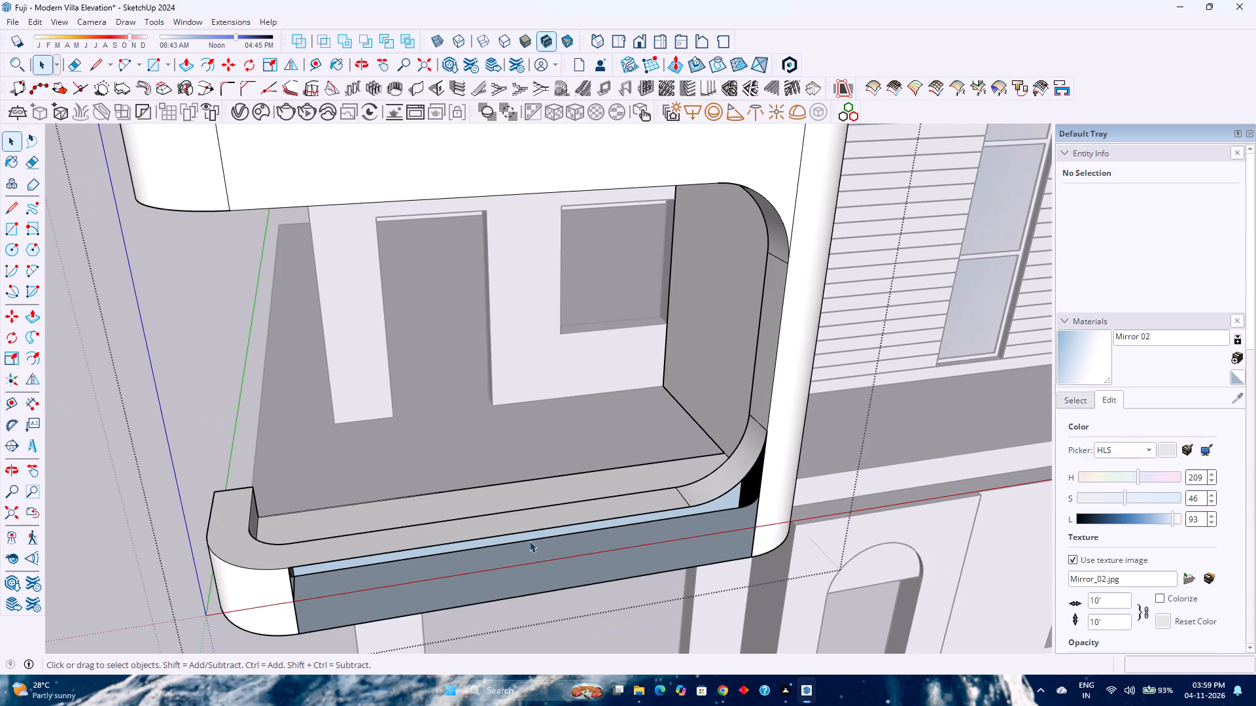
Weld the lower band's remaining straight top front edge and the adjoining inner-corner arc into one curve.
left_click(606, 519)
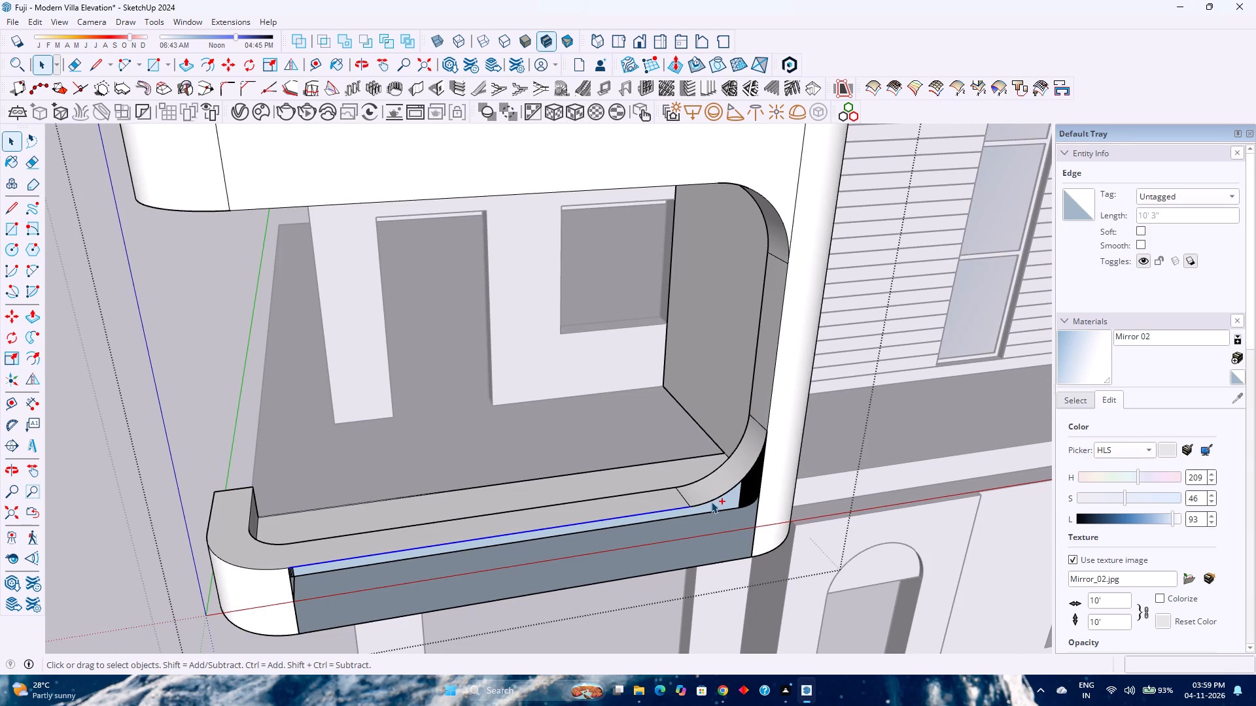
left_click(711, 501, "ctrl")
right_click(711, 501)
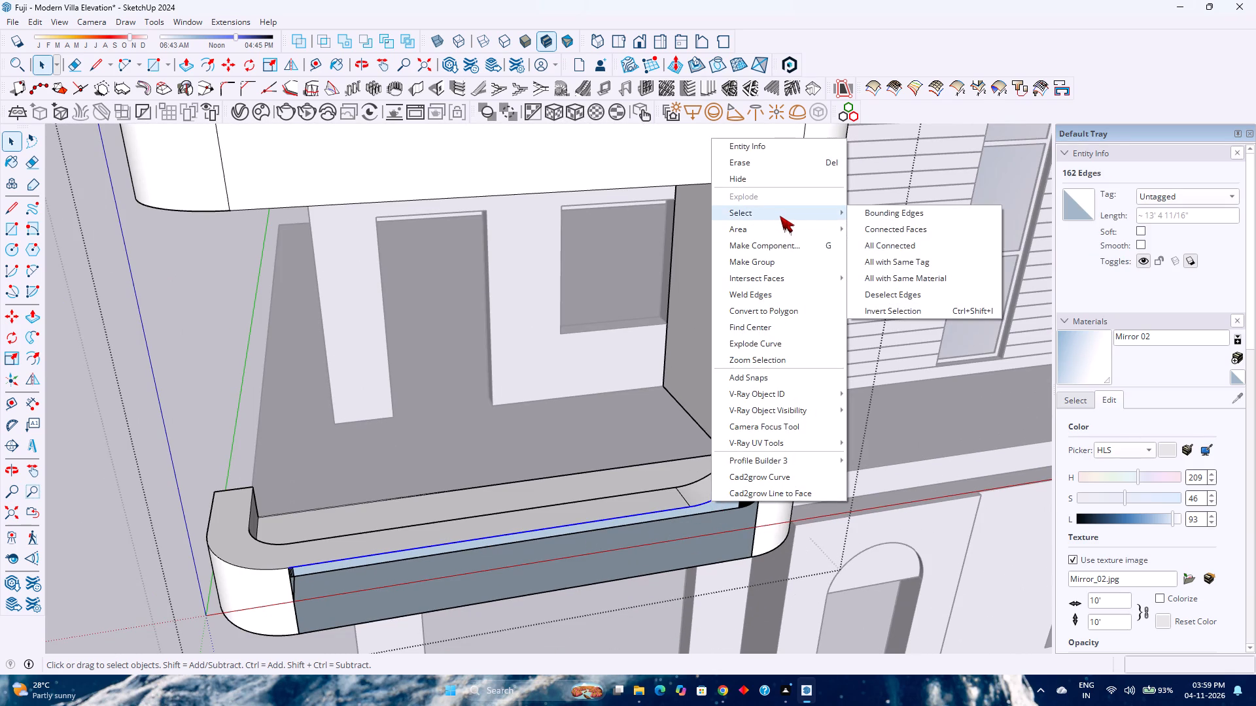
left_click(760, 294)
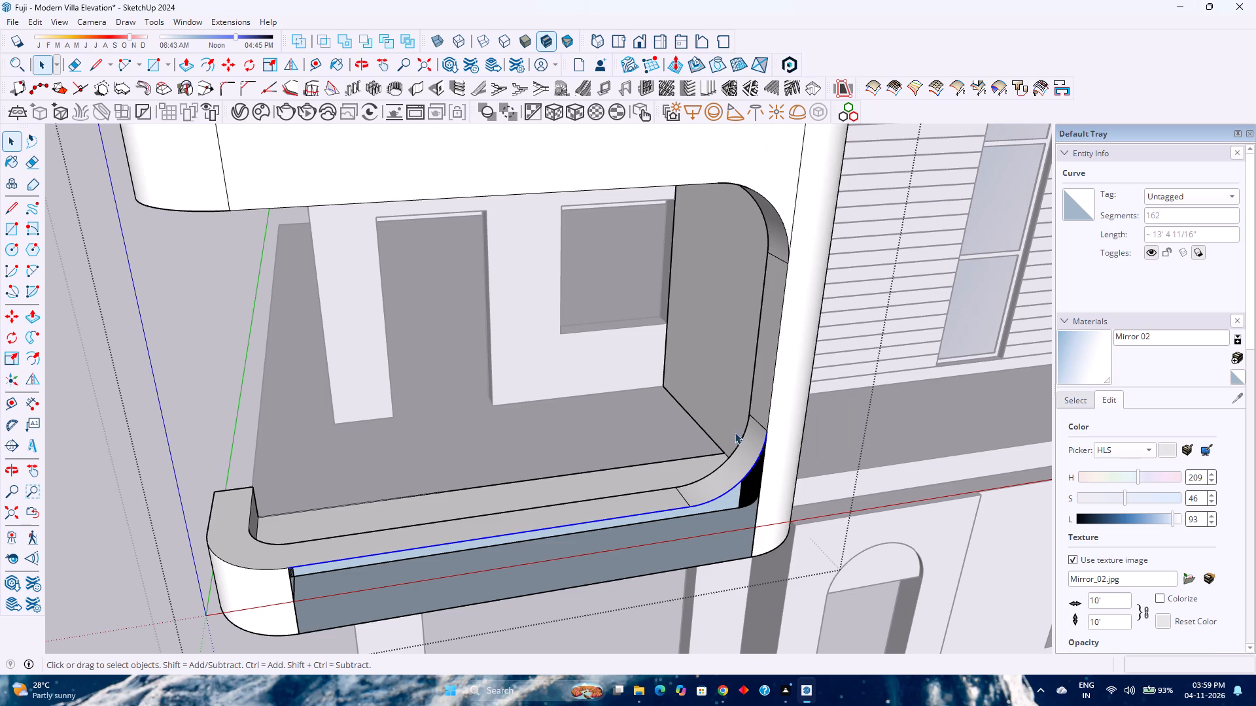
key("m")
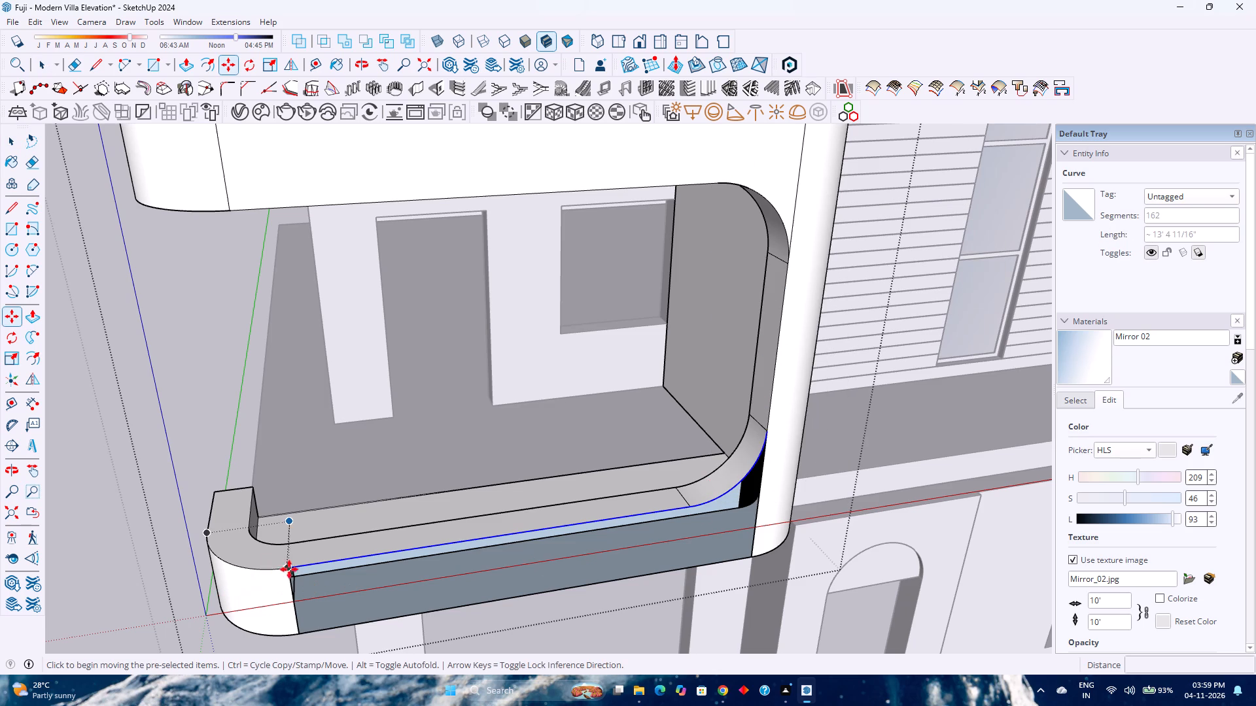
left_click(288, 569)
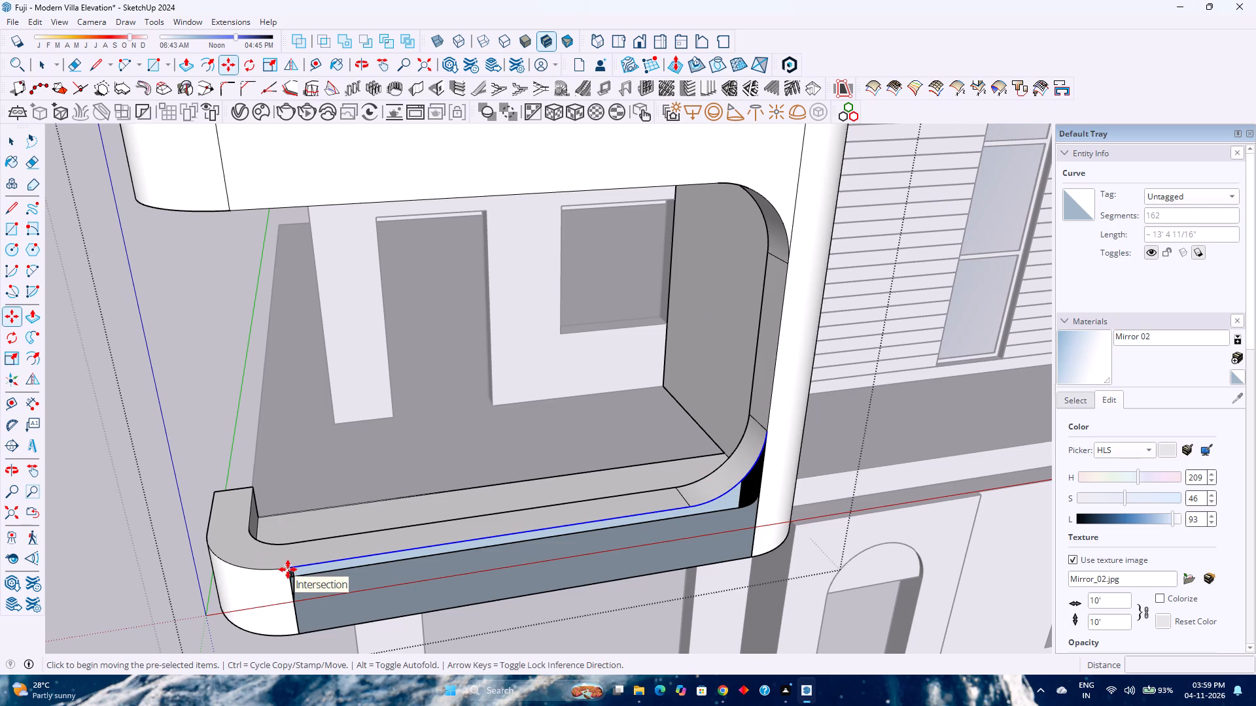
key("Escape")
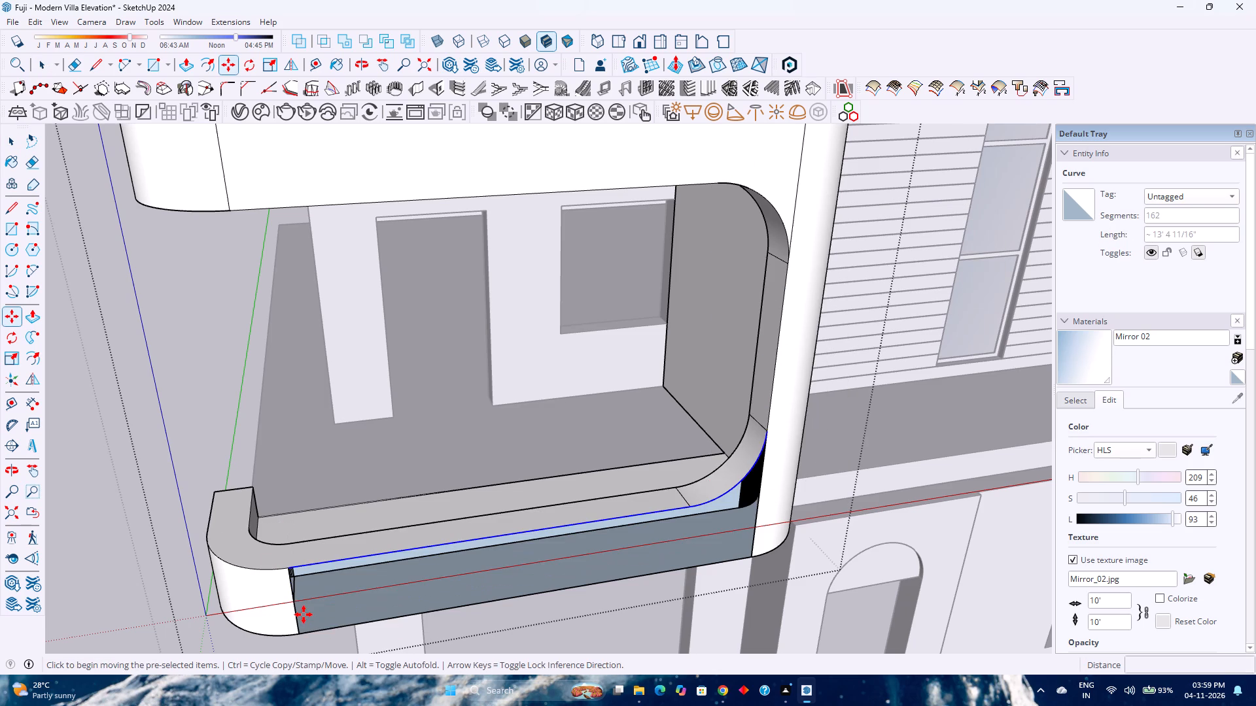
Draw a 2' vertical line beside the rounded end, from the front opening's top corner to the band's bottom edge.
key("l")
left_click(285, 567)
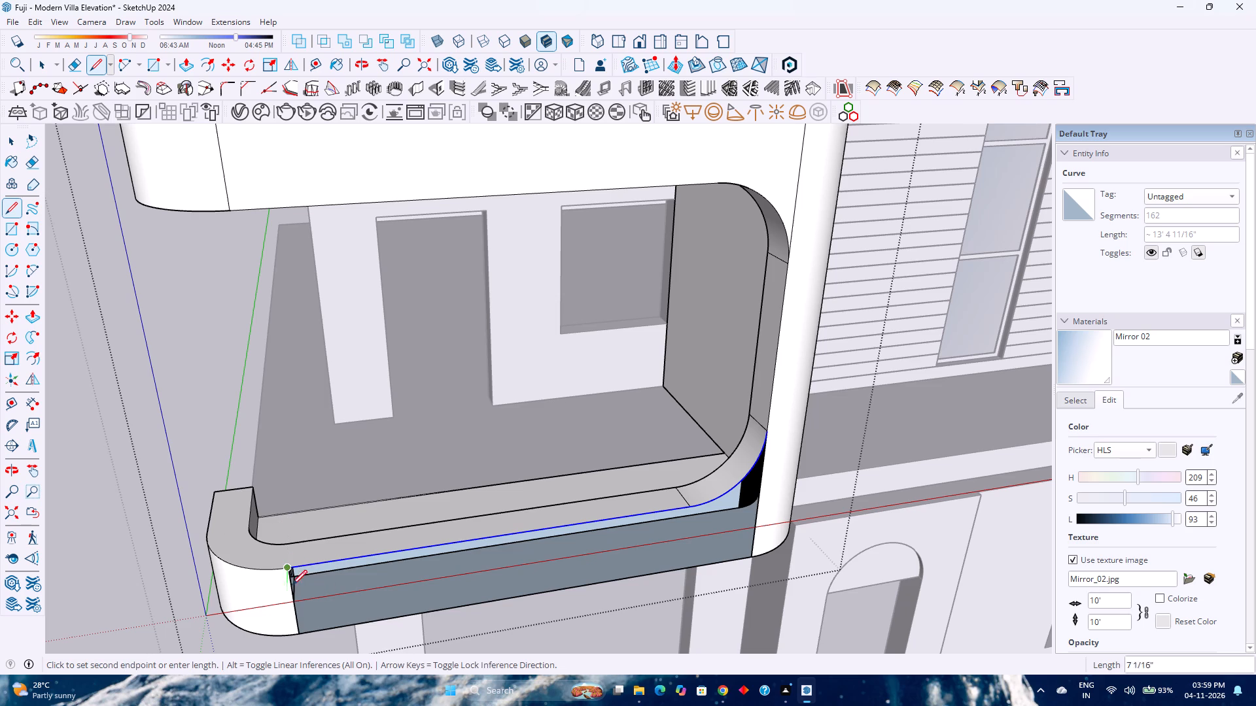
left_click(304, 633)
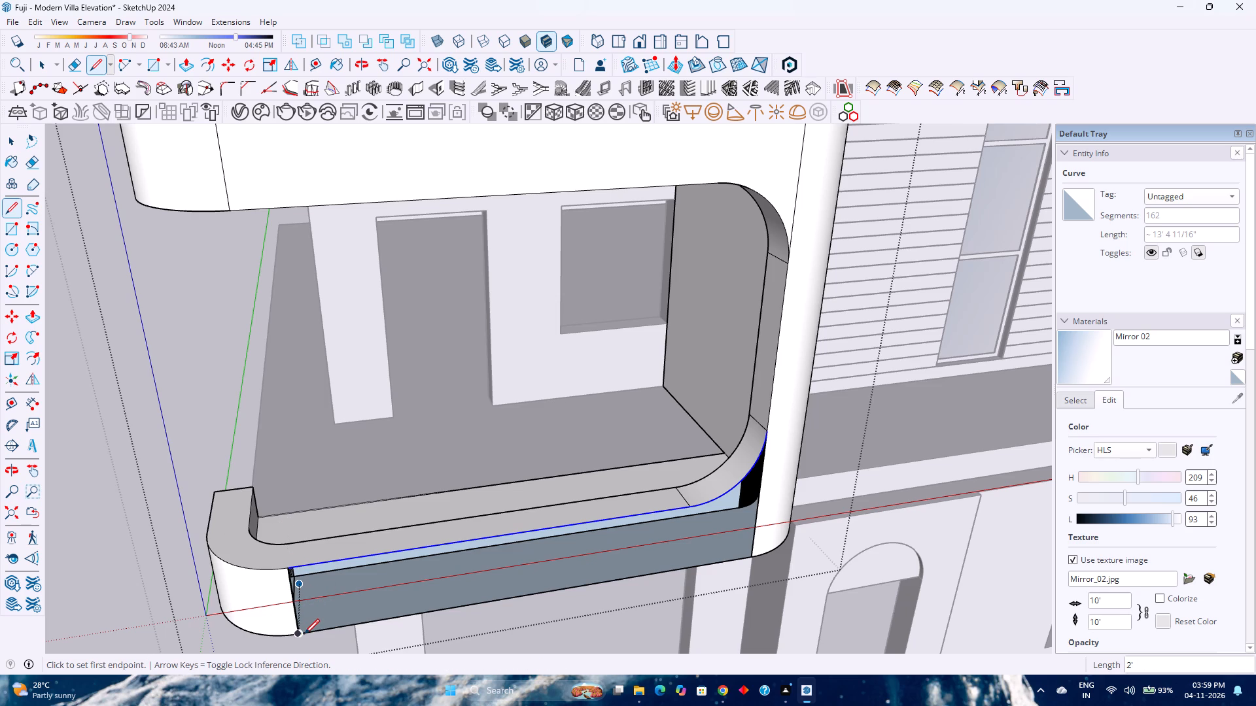
key("Escape")
Draw a 2' vertical line from where the straight top edge meets the inner-corner arc down to the band's bottom edge.
scroll(689, 523, "up", 4)
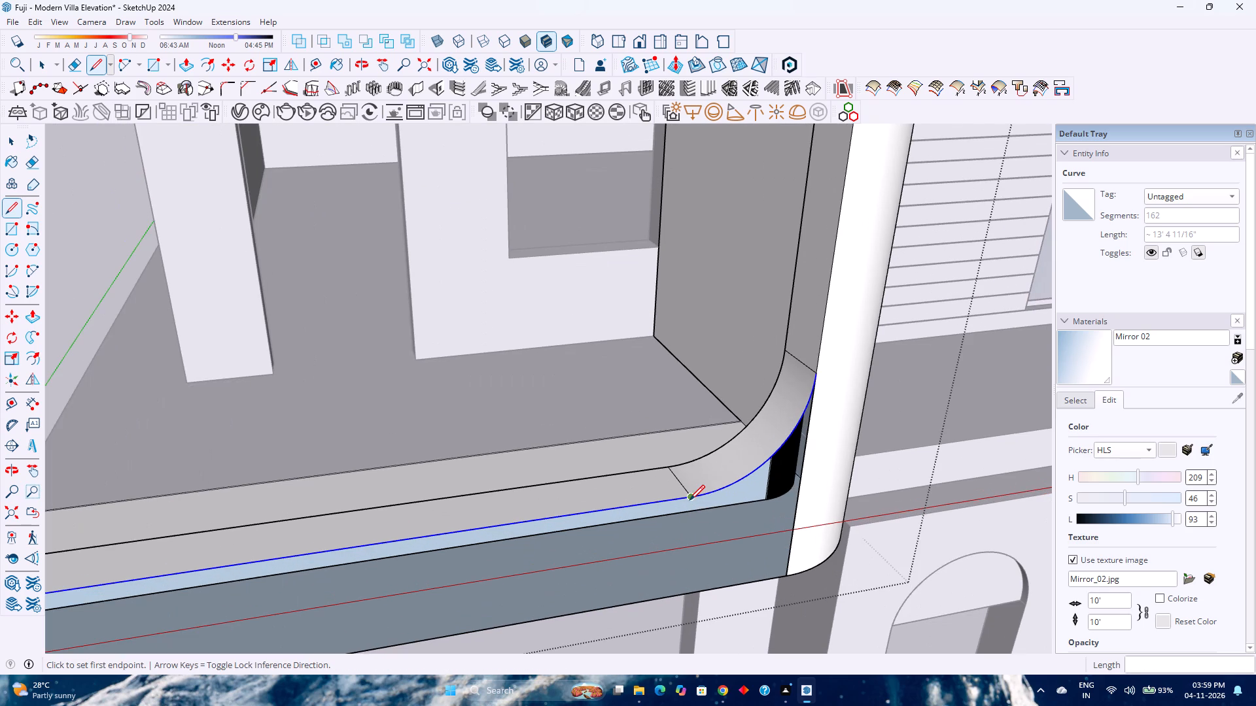
left_click(689, 500)
left_click(687, 594)
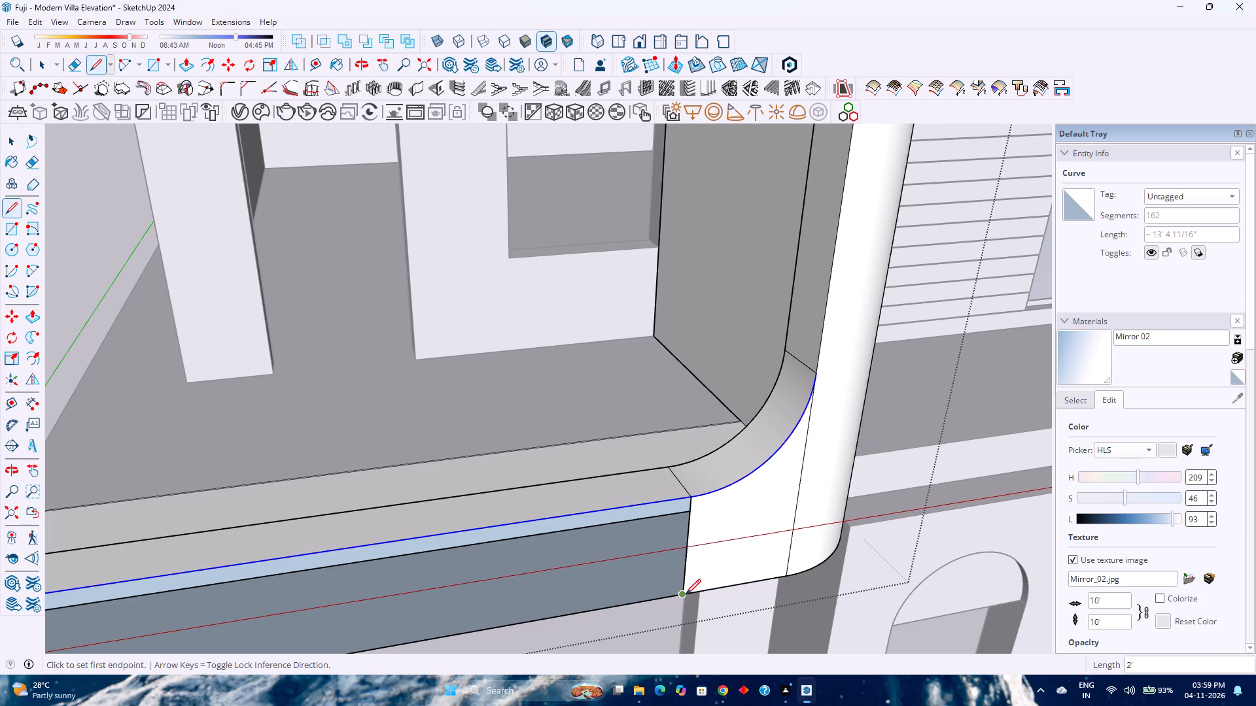
Draw a rectangle about 10' 3 1/4" by 2' on the lower band's front, from the inner-corner line's bottom to the rounded end's top corner.
scroll(686, 592, "down", 3)
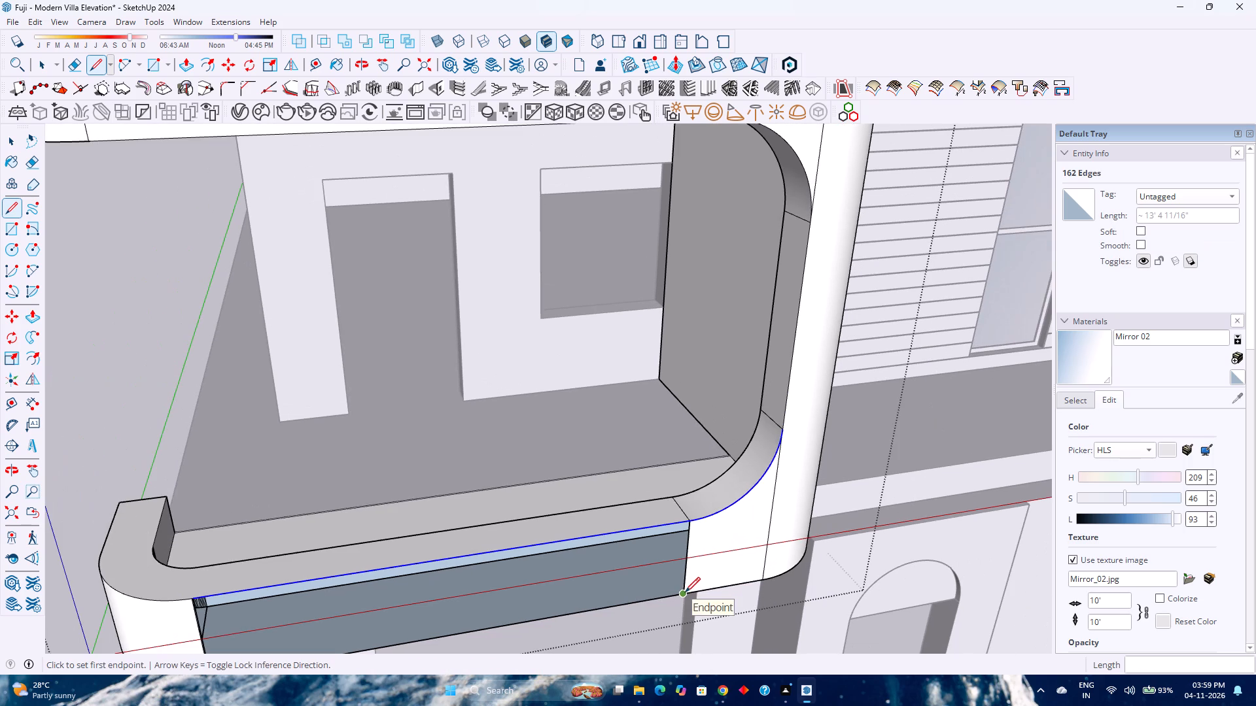
key("r")
left_click(686, 594)
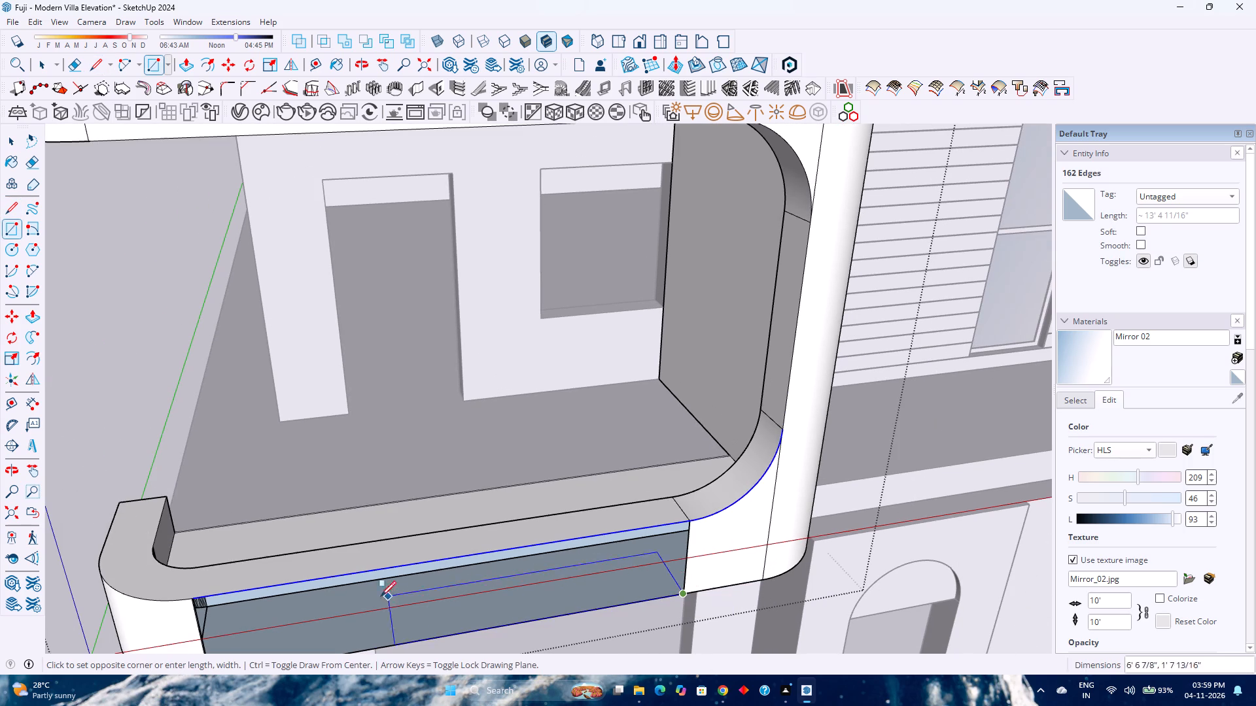
scroll(193, 594, "up", 7)
middle_click_drag(195, 597, 265, 475, "shift")
middle_click(265, 475, "shift")
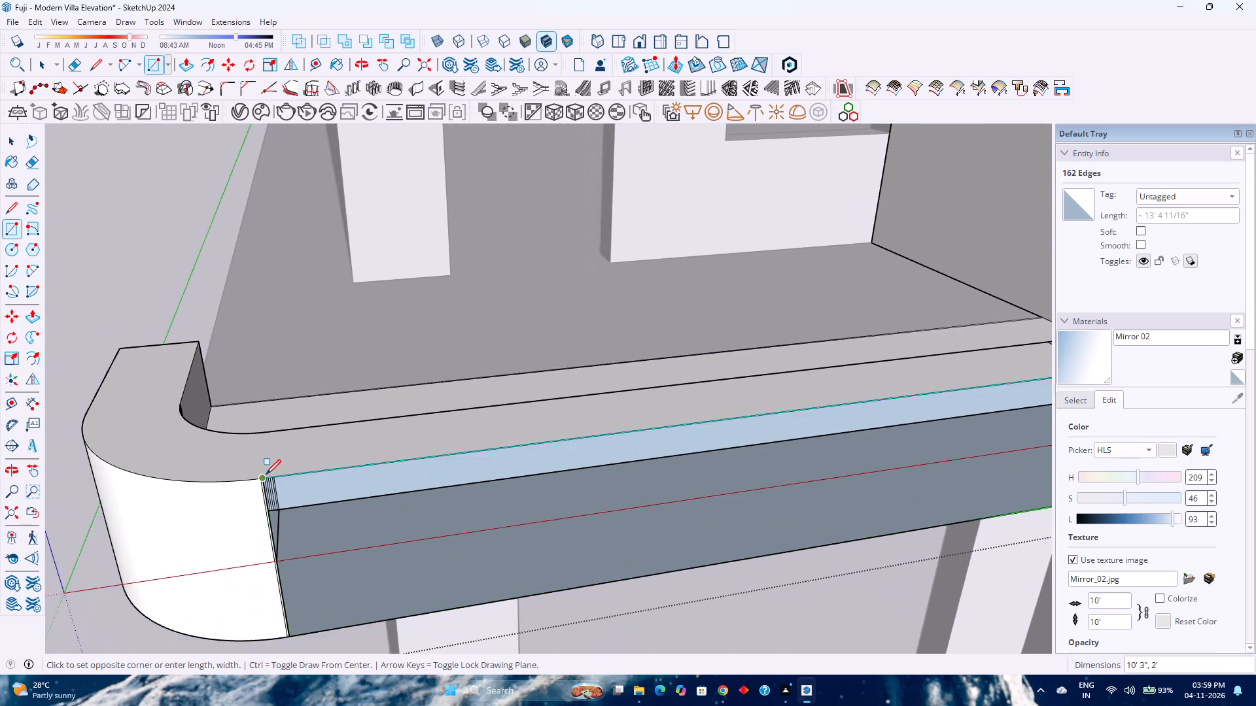
scroll(266, 475, "up", 20)
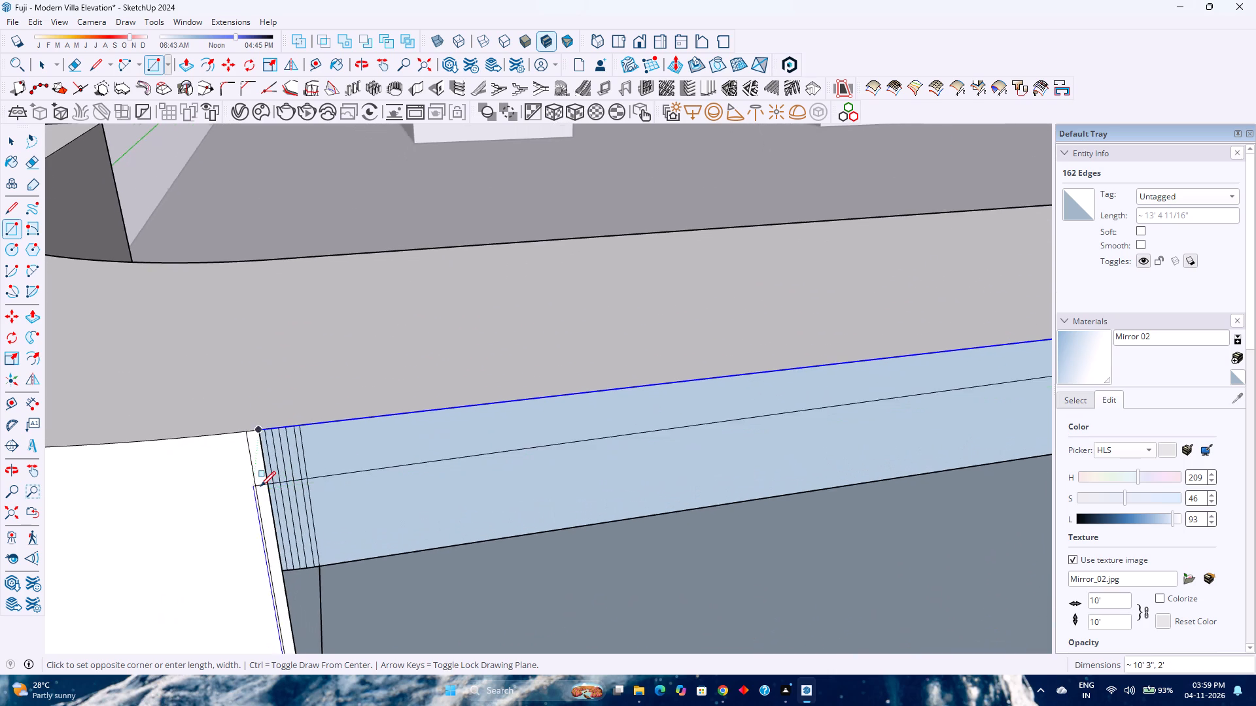
scroll(260, 486, "up", 6)
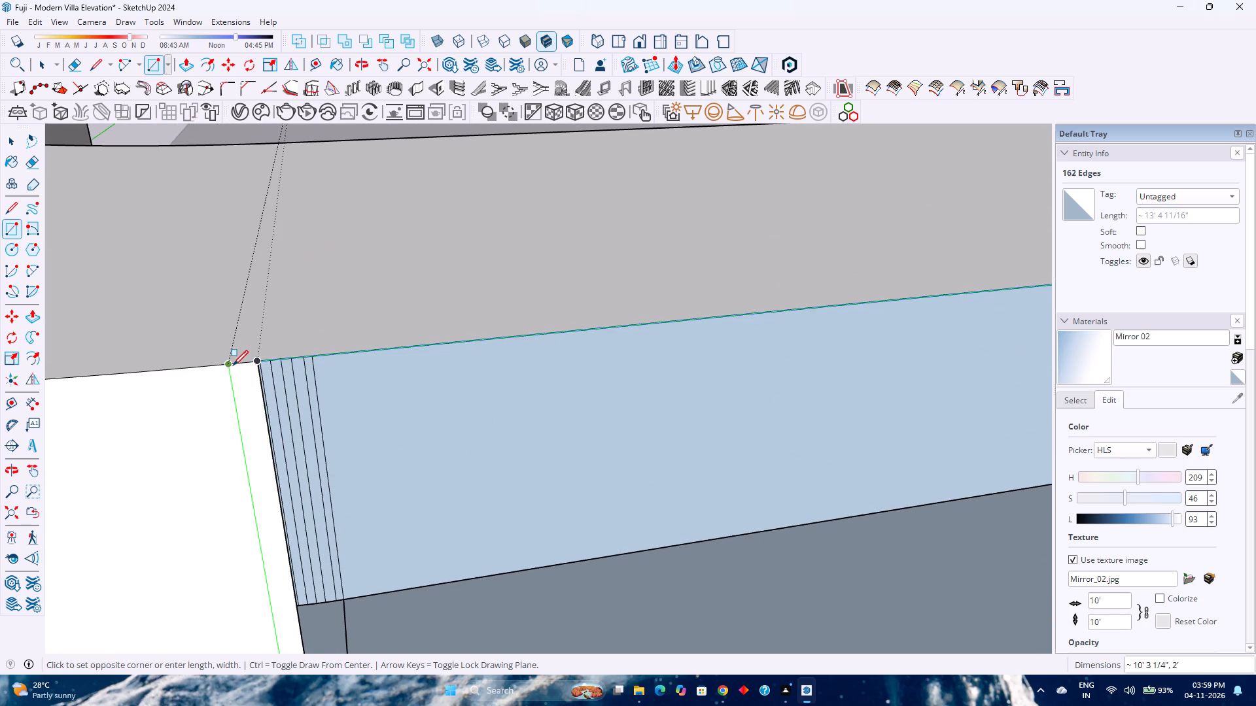
left_click(233, 365)
Delete both pieces of the duplicate vertical edge beside the lower band's rounded end.
scroll(286, 376, "down", 7)
key("space")
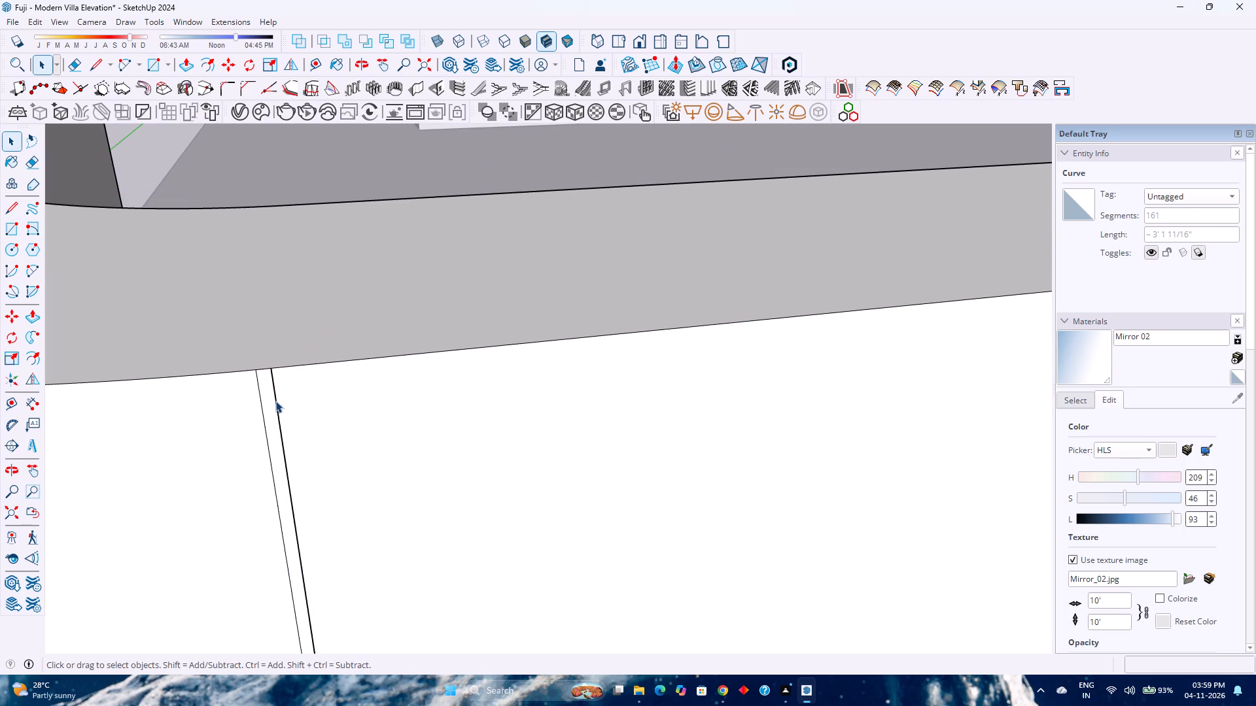
left_click(275, 401)
key("Delete")
scroll(352, 450, "down", 5)
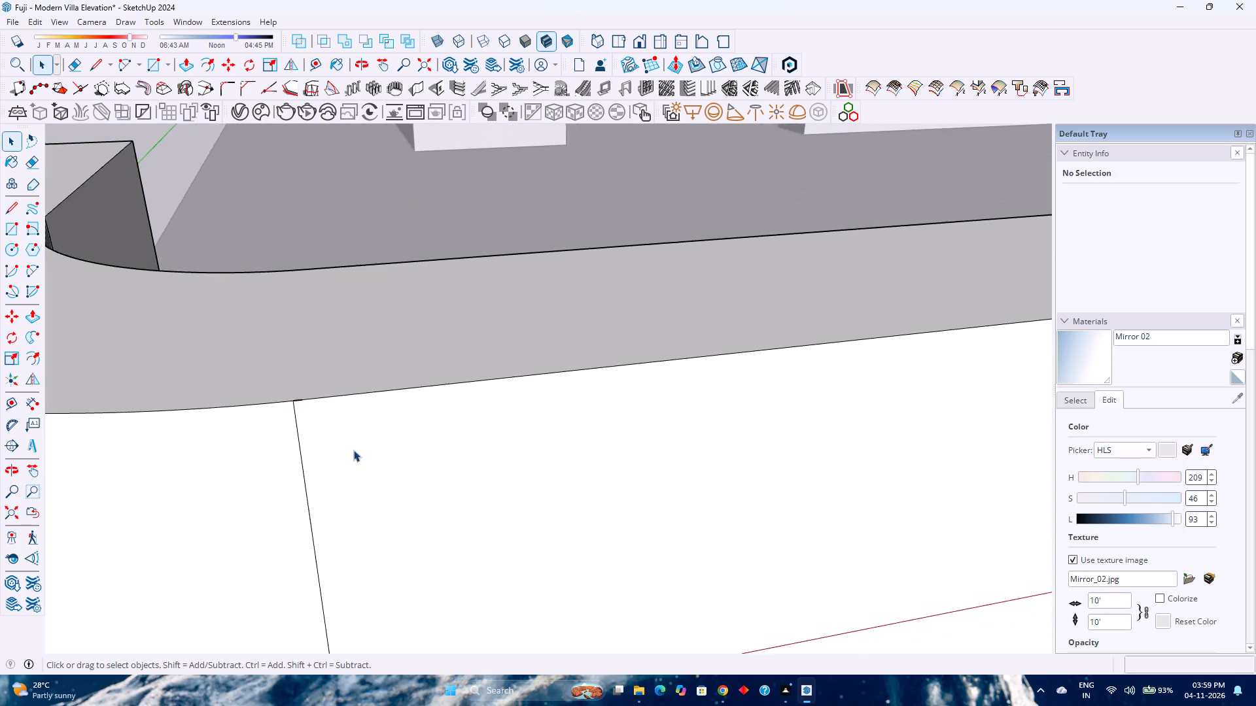
scroll(353, 450, "down", 13)
scroll(337, 573, "up", 4)
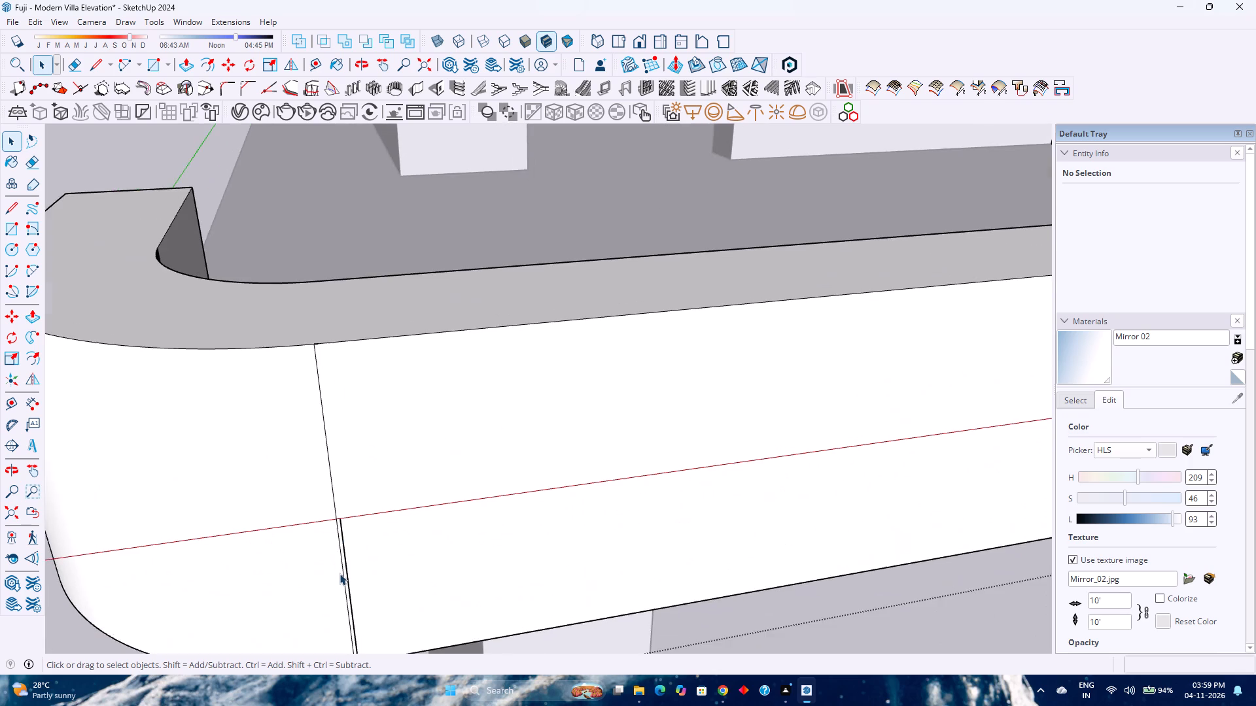
scroll(343, 571, "up", 3)
left_click(347, 560)
key("Delete")
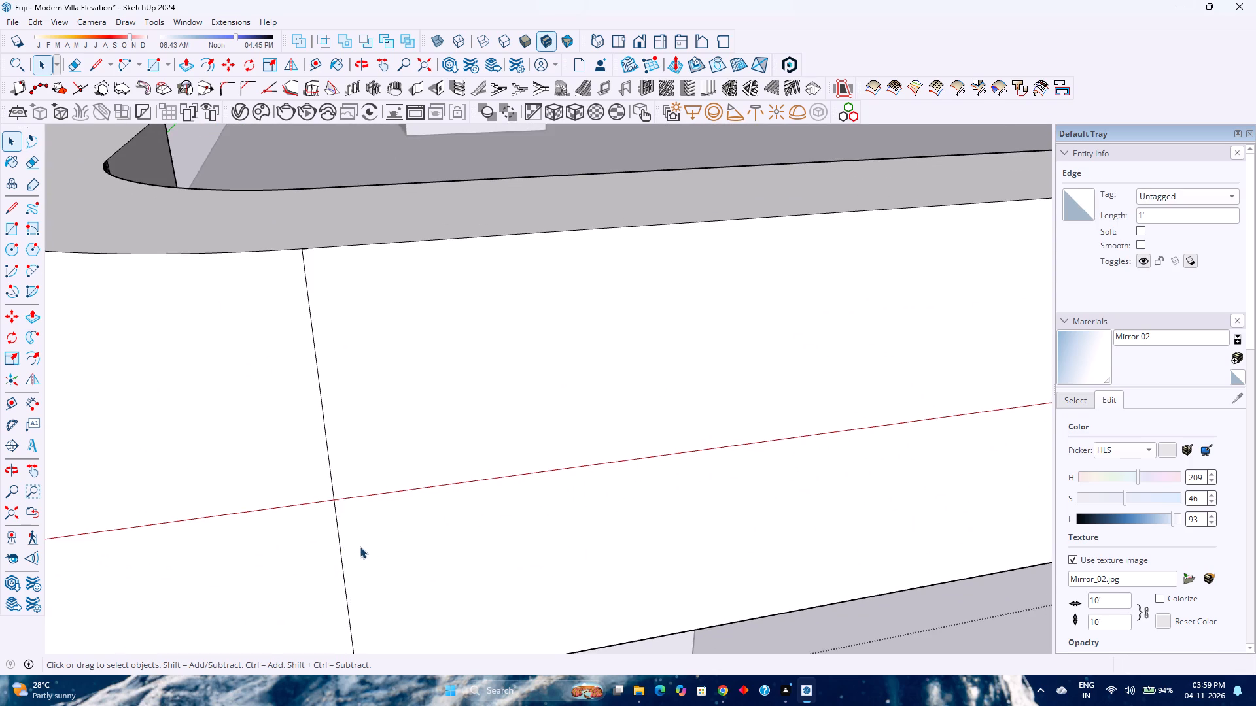
Delete the tiny stray edge along the band's top front edge where it meets the rounded end's vertical line.
scroll(364, 533, "down", 9)
scroll(342, 429, "up", 10)
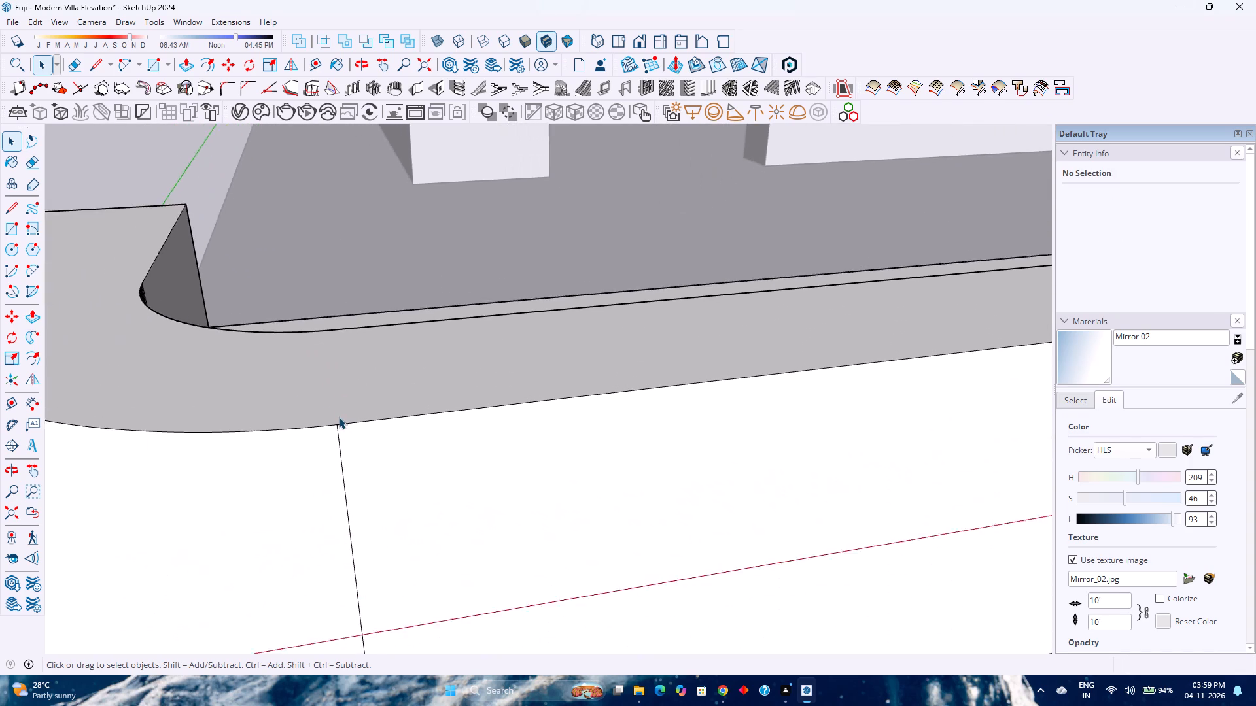
scroll(339, 417, "up", 13)
middle_click_drag(340, 425, 370, 515)
middle_click(369, 515)
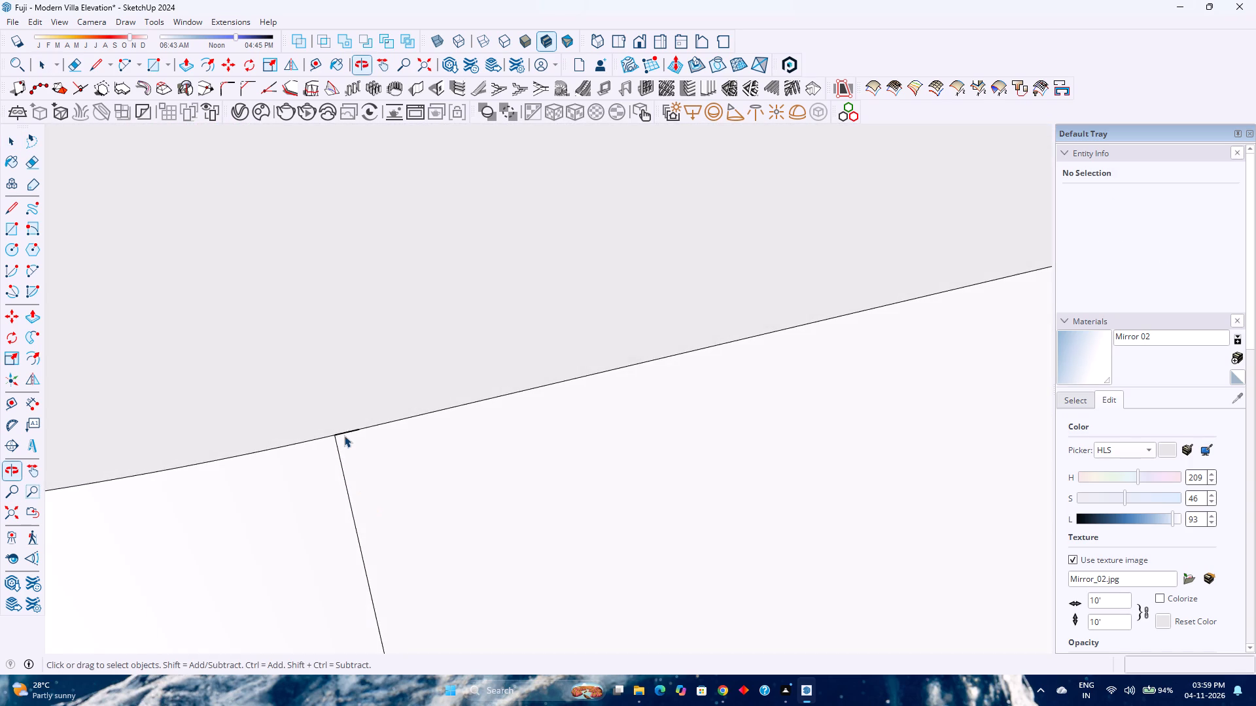
scroll(344, 435, "up", 12)
left_click(343, 428)
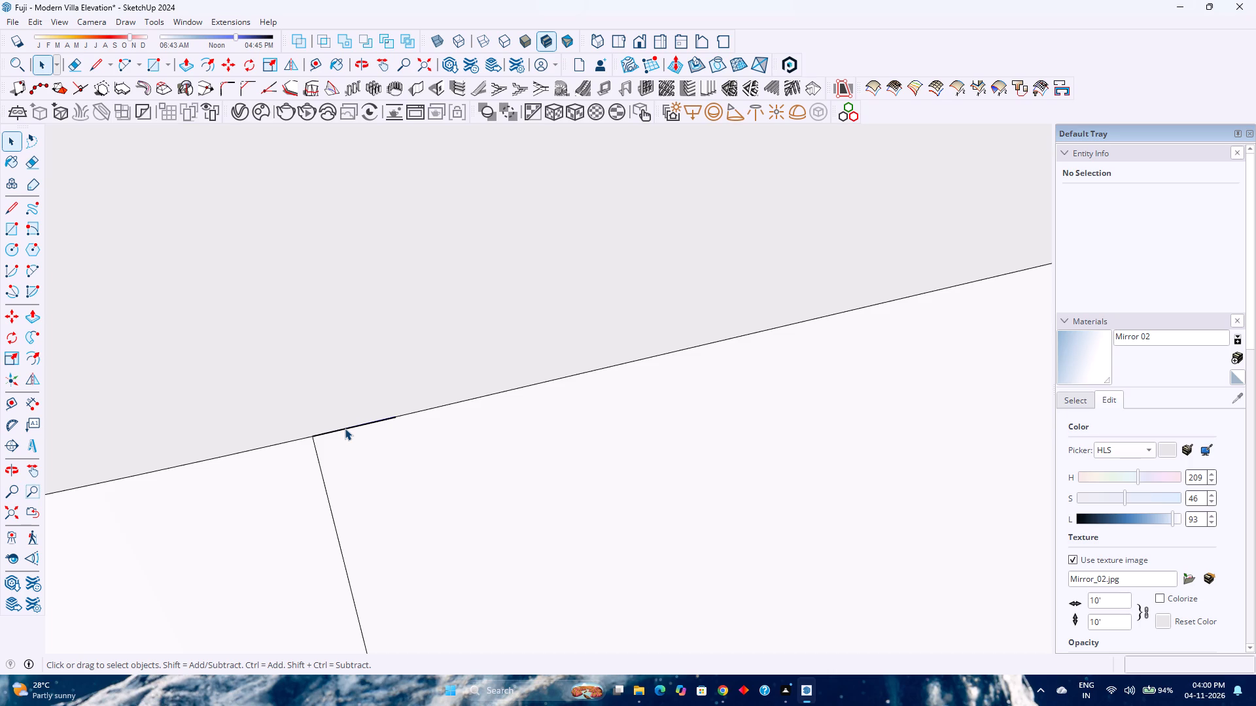
left_click(345, 428)
double_click(349, 428)
left_click(357, 426)
scroll(360, 421, "down", 4)
double_click(373, 421)
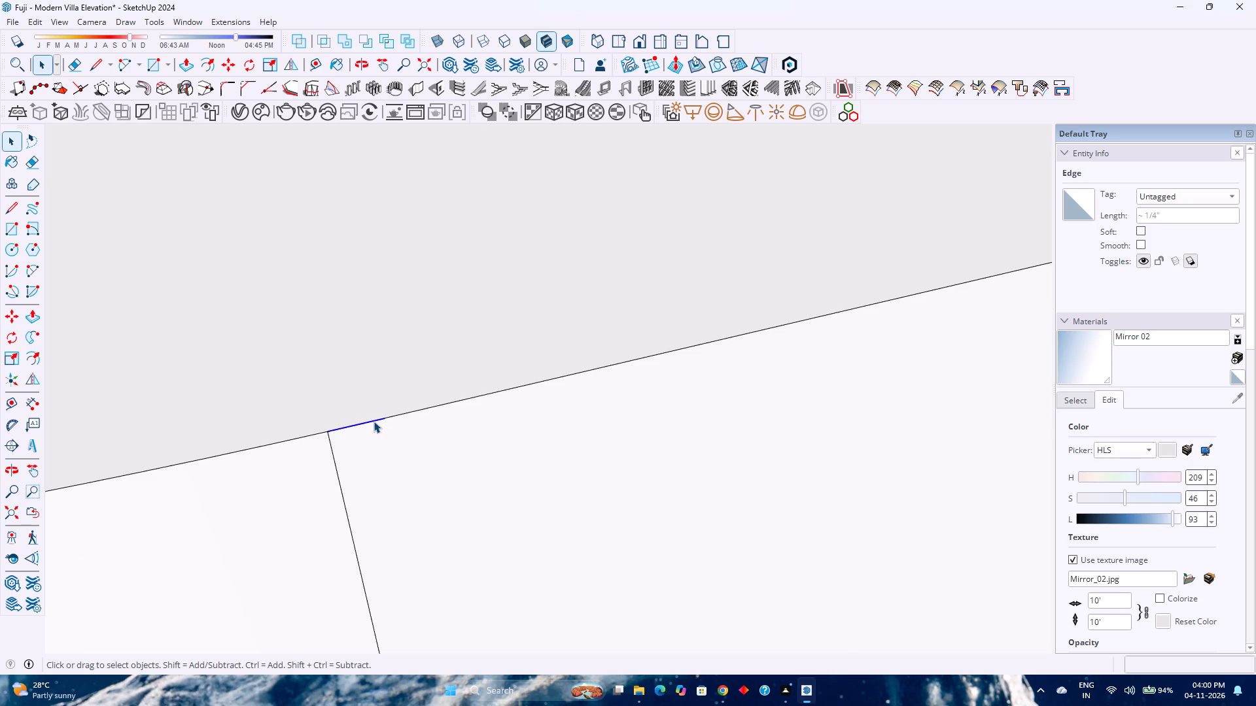
key("Delete")
Delete the vertical edge dividing the lower band's front face near the inner corner.
scroll(392, 460, "down", 6)
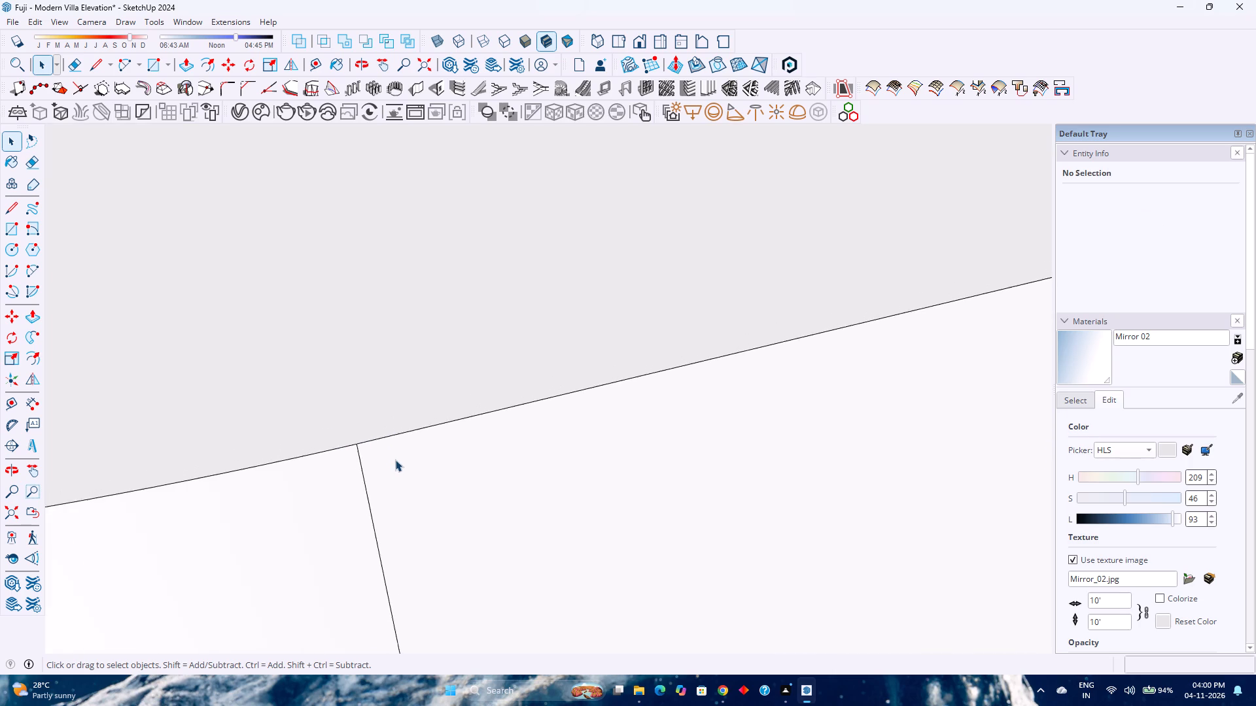
scroll(395, 460, "down", 20)
scroll(395, 460, "down", 10)
scroll(392, 453, "up", 1)
scroll(392, 452, "down", 2)
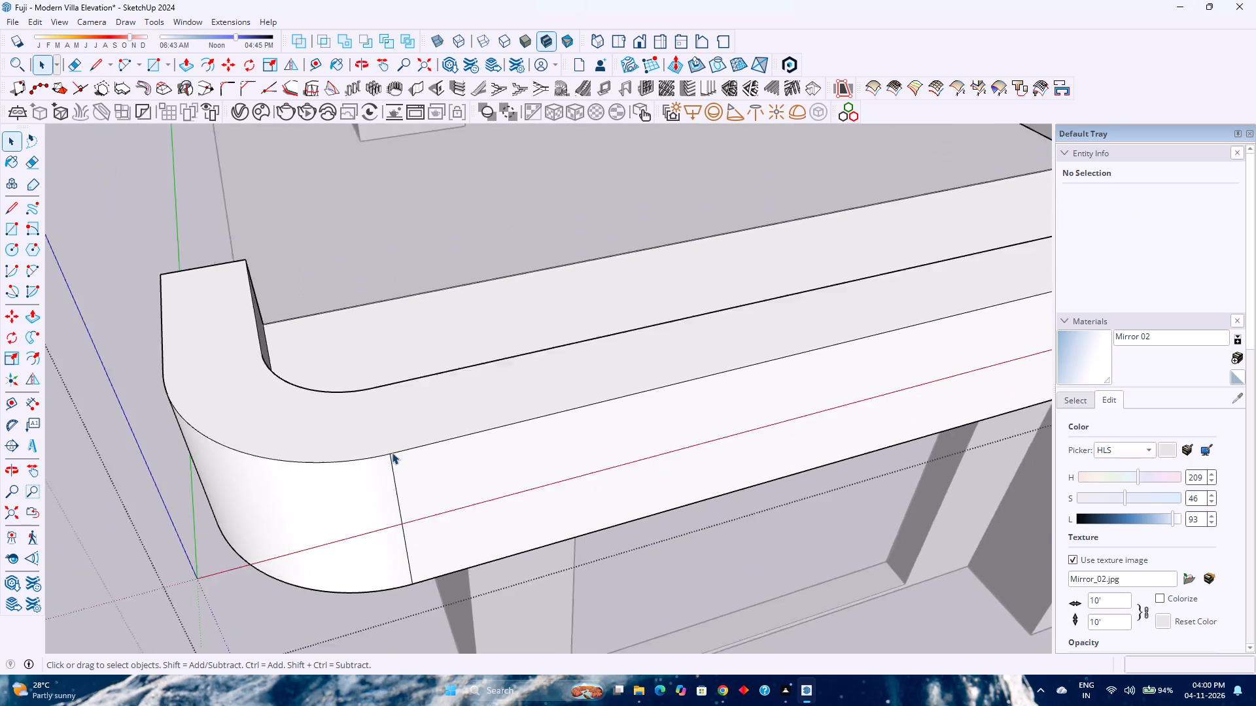
scroll(392, 452, "down", 12)
middle_click_drag(497, 499, 440, 441)
middle_click(440, 441)
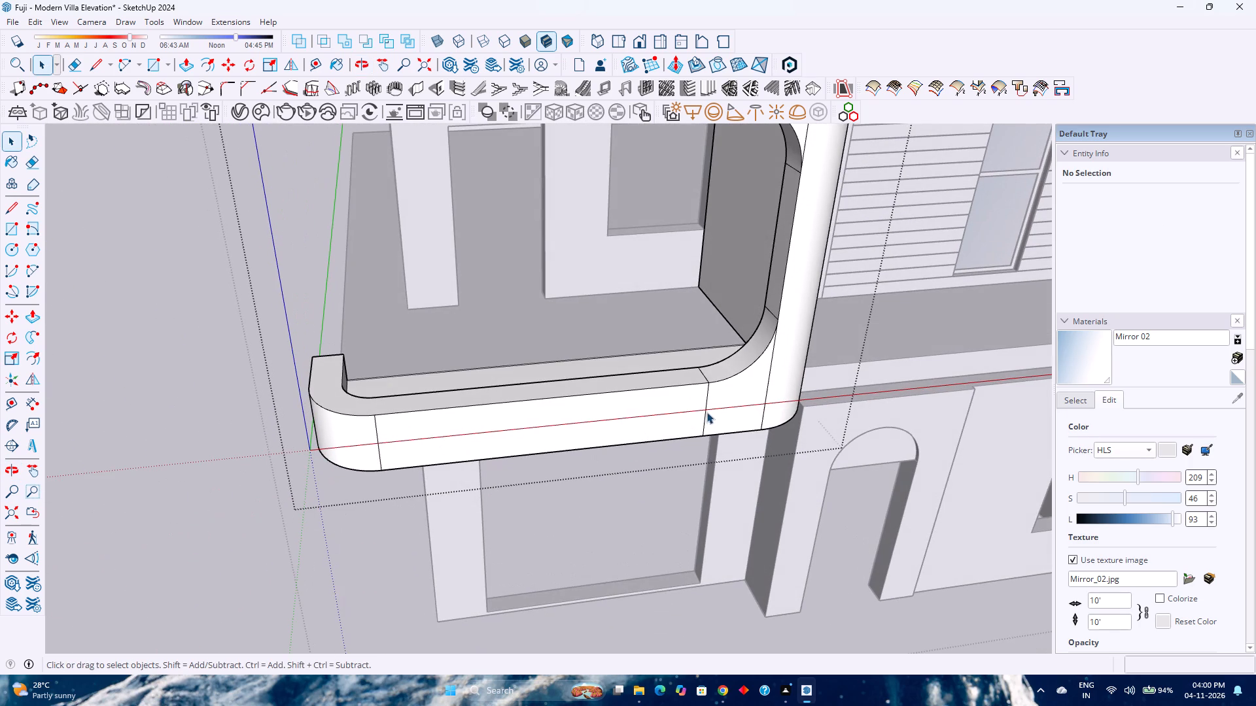
left_click(705, 412)
key("Delete")
Save the villa elevation model.
scroll(539, 447, "down", 4)
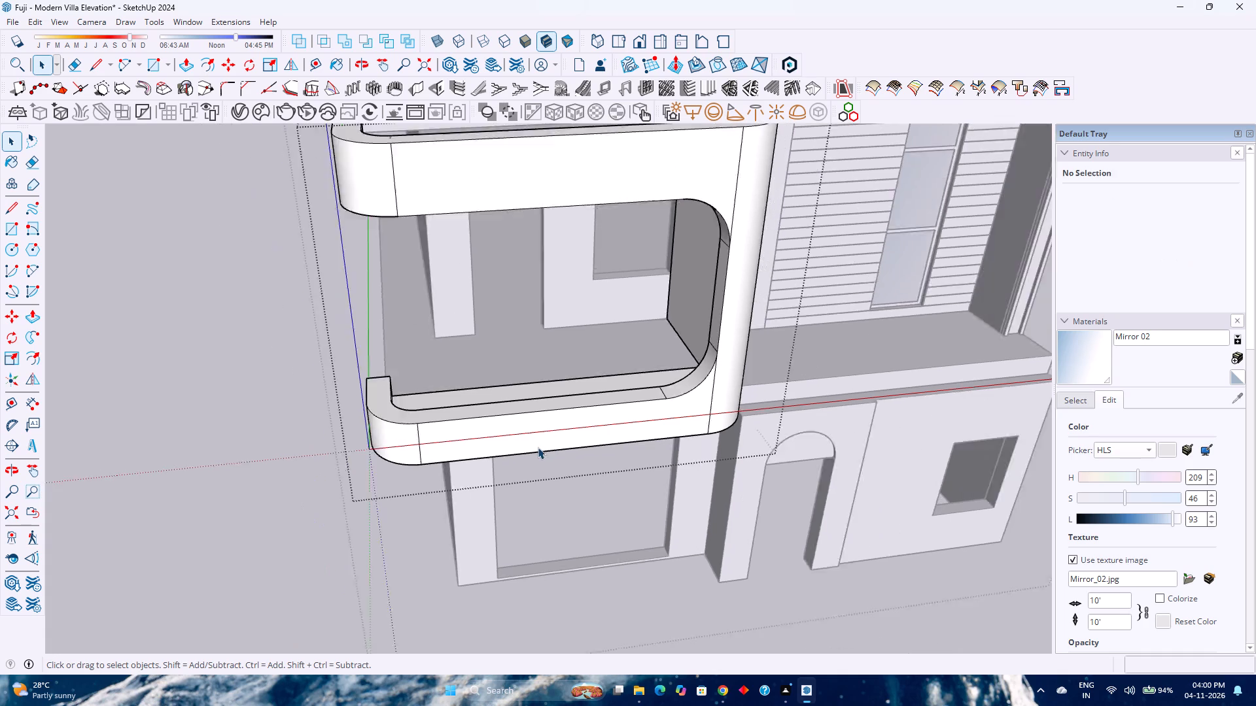
scroll(538, 447, "down", 5)
middle_click_drag(567, 424, 619, 541, "shift")
middle_click_drag(593, 533, 459, 462)
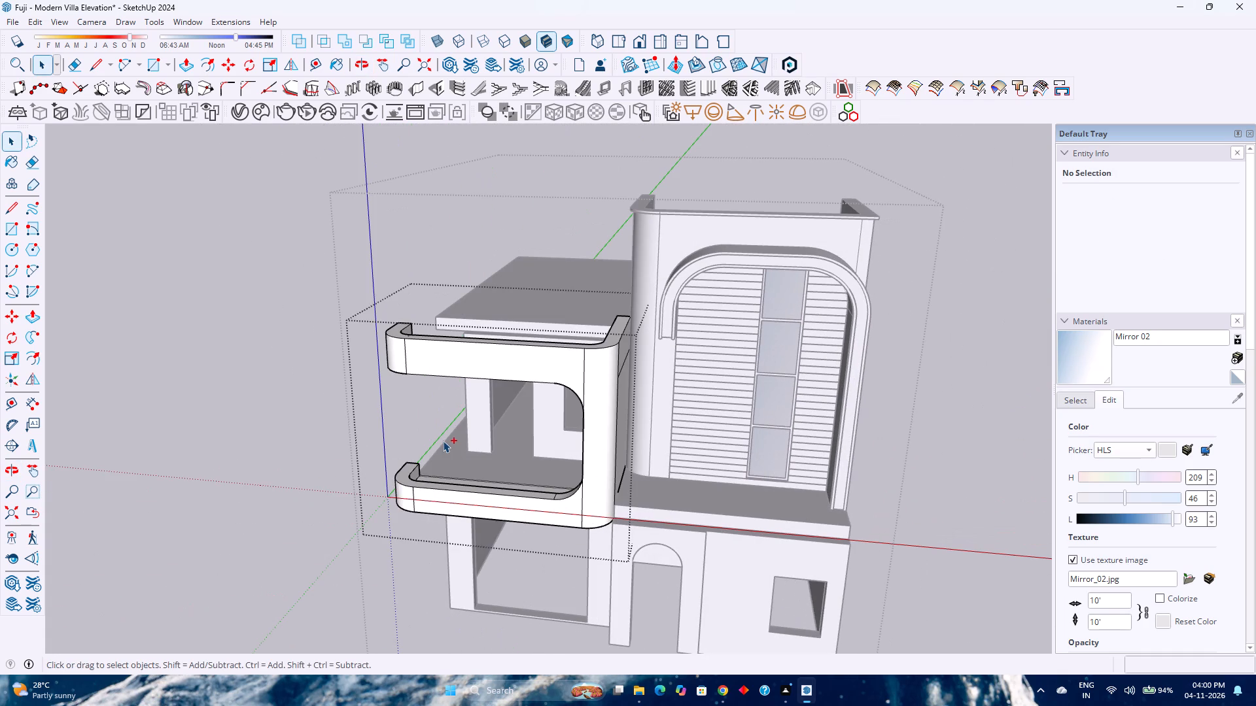
key("ctrl+s")
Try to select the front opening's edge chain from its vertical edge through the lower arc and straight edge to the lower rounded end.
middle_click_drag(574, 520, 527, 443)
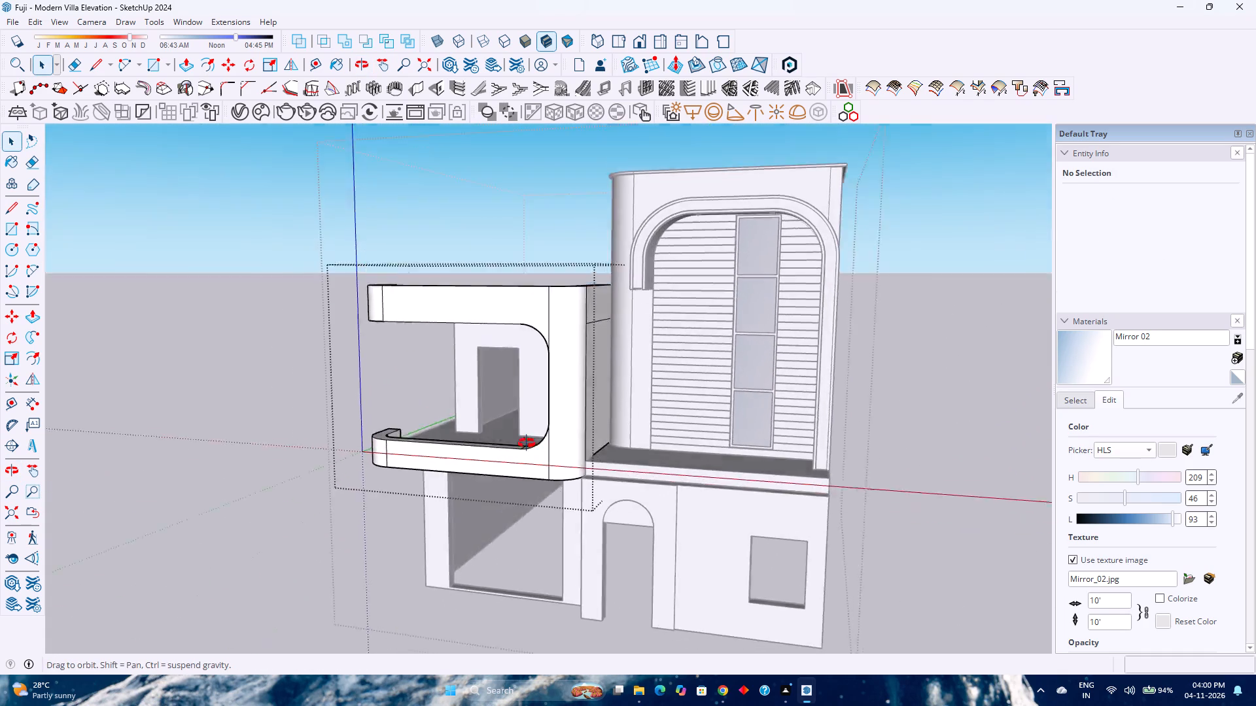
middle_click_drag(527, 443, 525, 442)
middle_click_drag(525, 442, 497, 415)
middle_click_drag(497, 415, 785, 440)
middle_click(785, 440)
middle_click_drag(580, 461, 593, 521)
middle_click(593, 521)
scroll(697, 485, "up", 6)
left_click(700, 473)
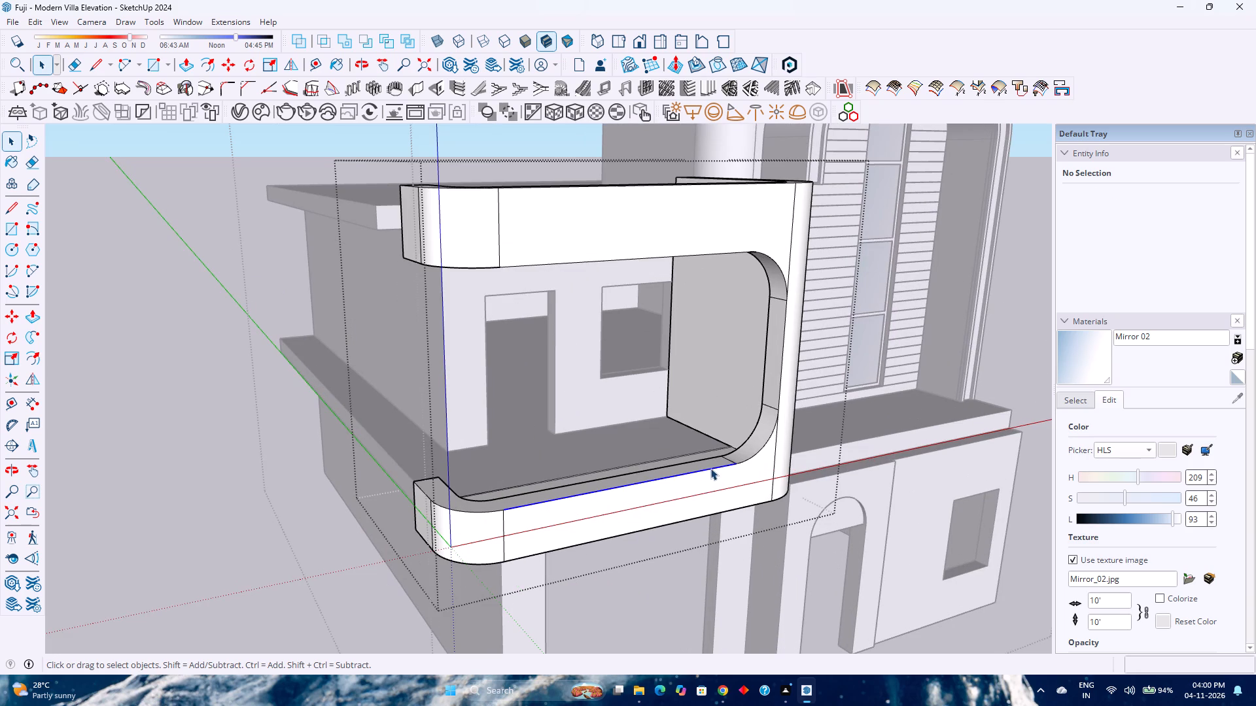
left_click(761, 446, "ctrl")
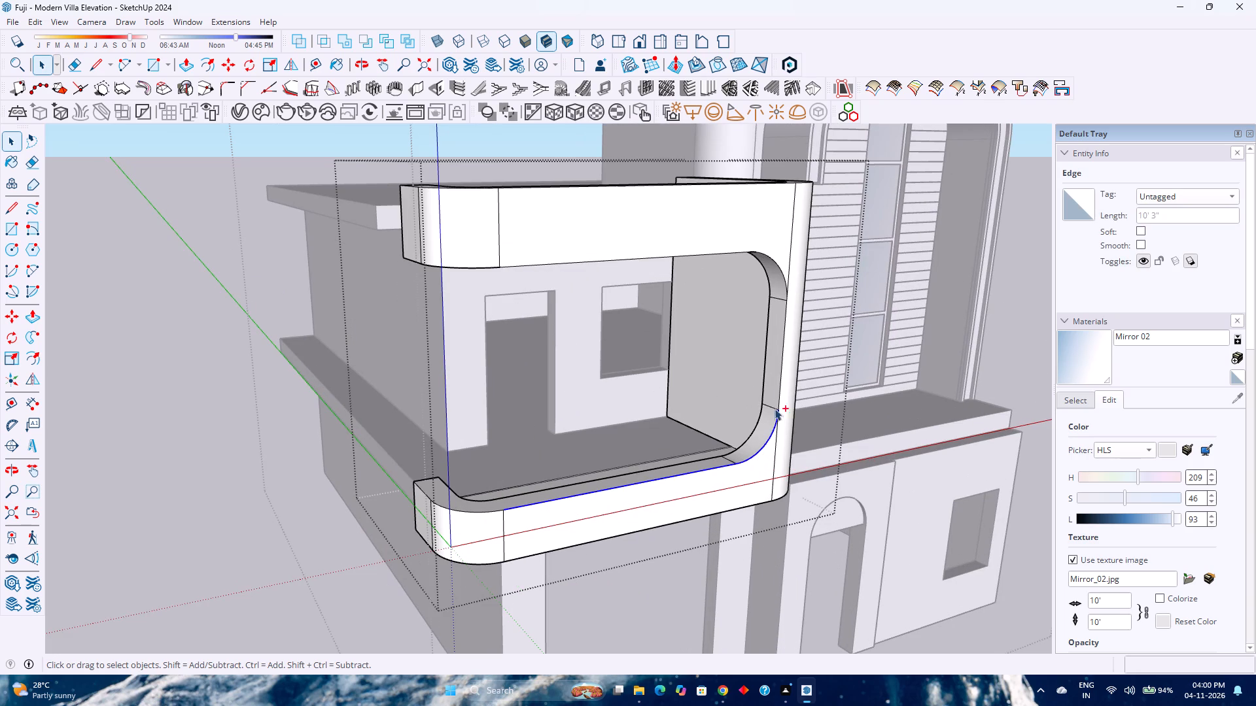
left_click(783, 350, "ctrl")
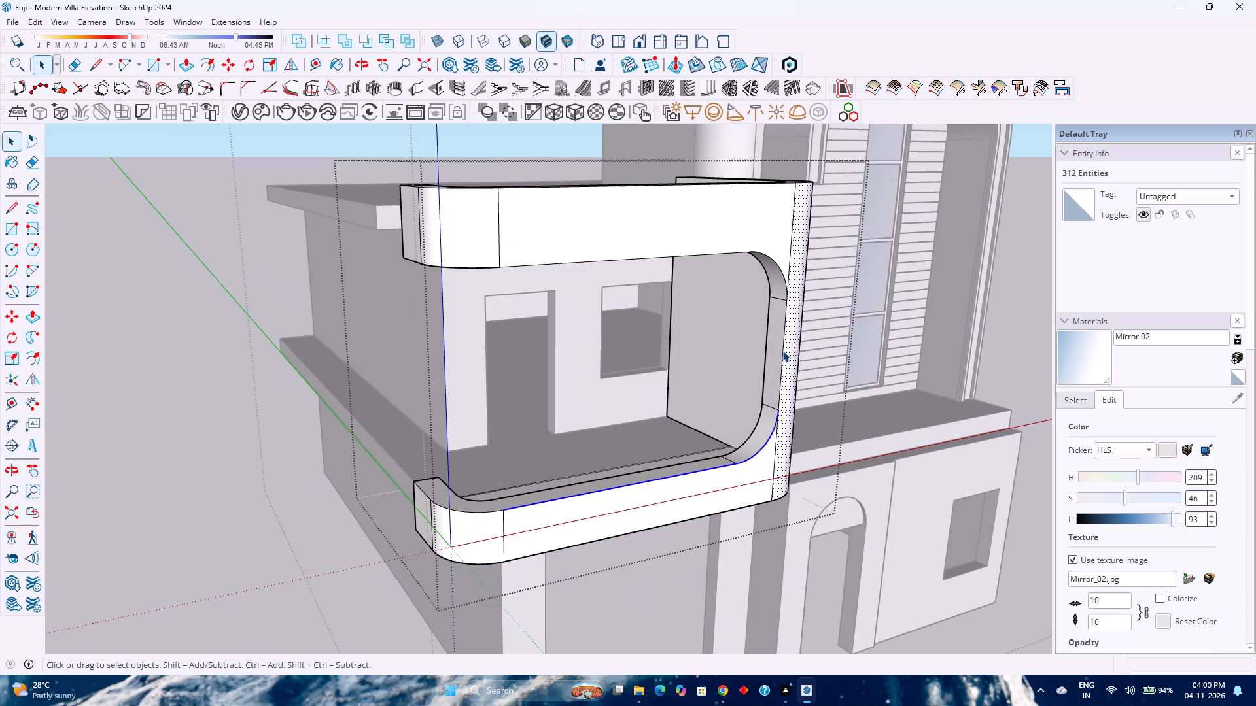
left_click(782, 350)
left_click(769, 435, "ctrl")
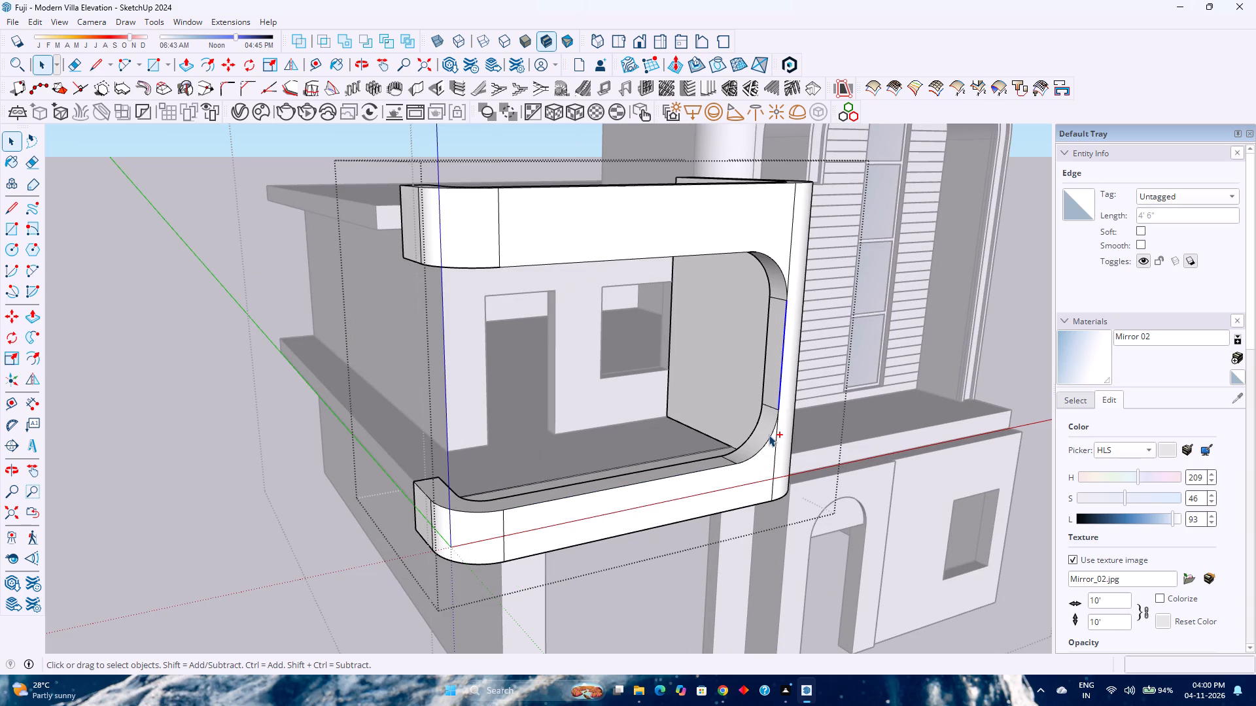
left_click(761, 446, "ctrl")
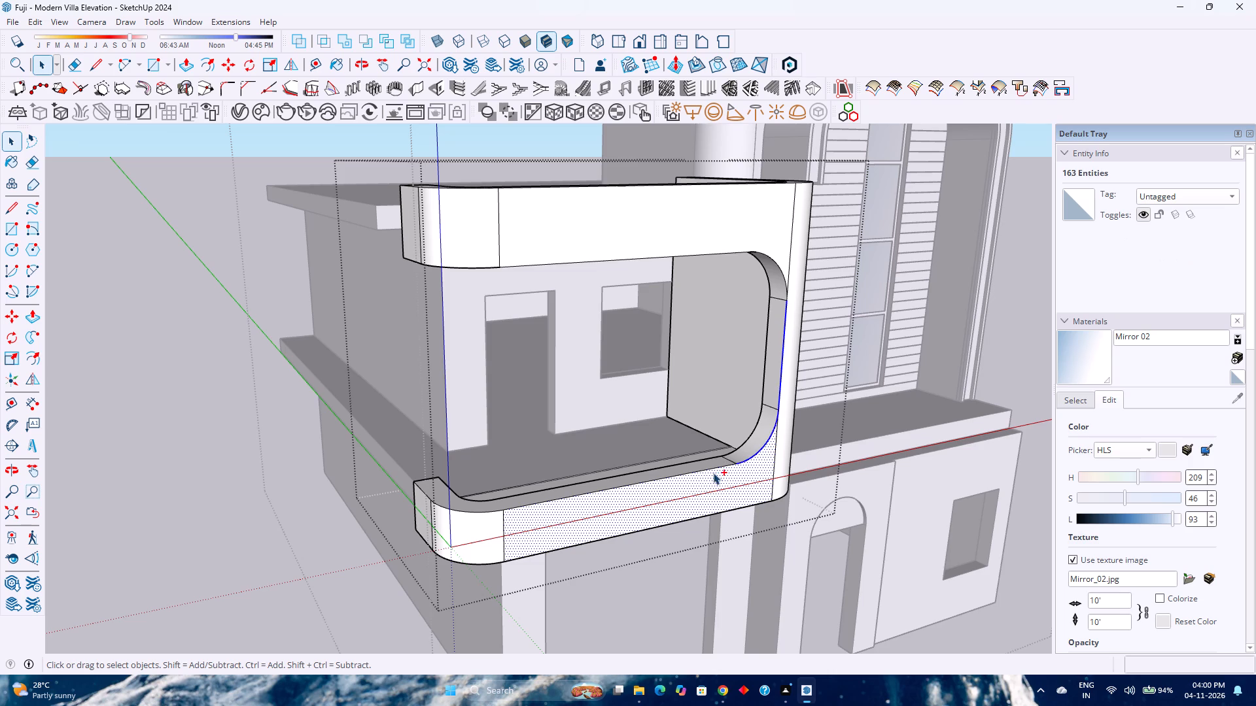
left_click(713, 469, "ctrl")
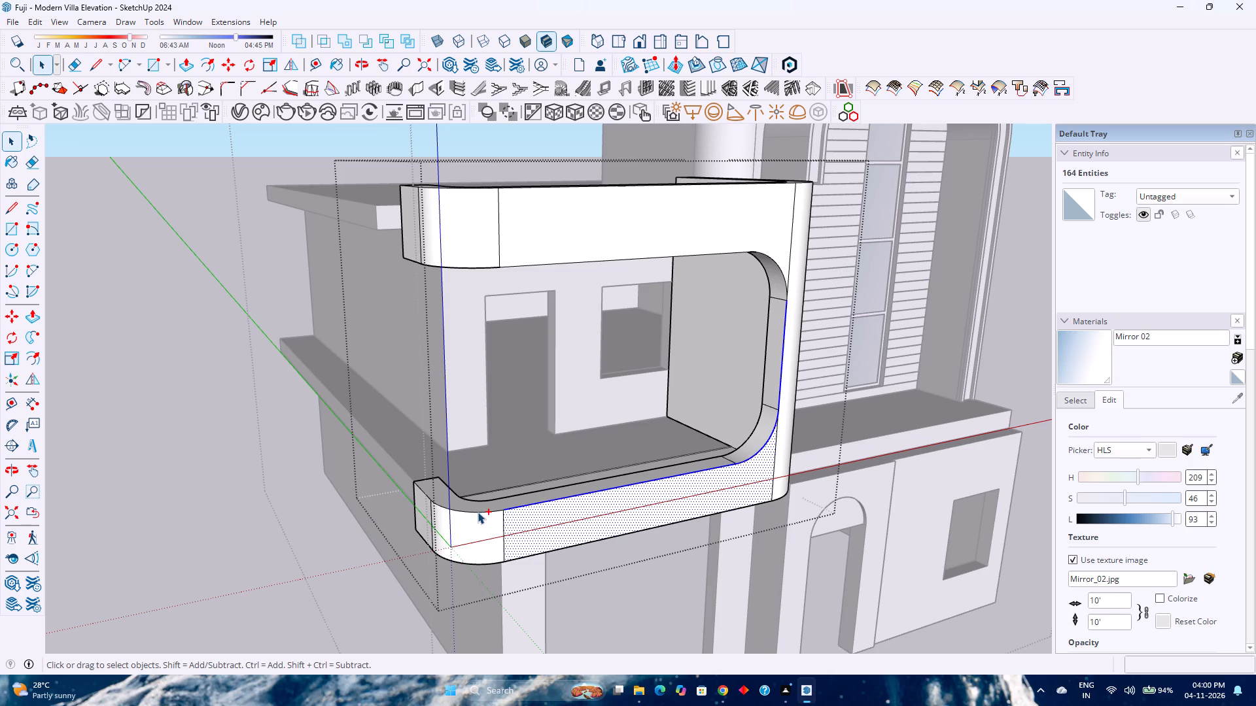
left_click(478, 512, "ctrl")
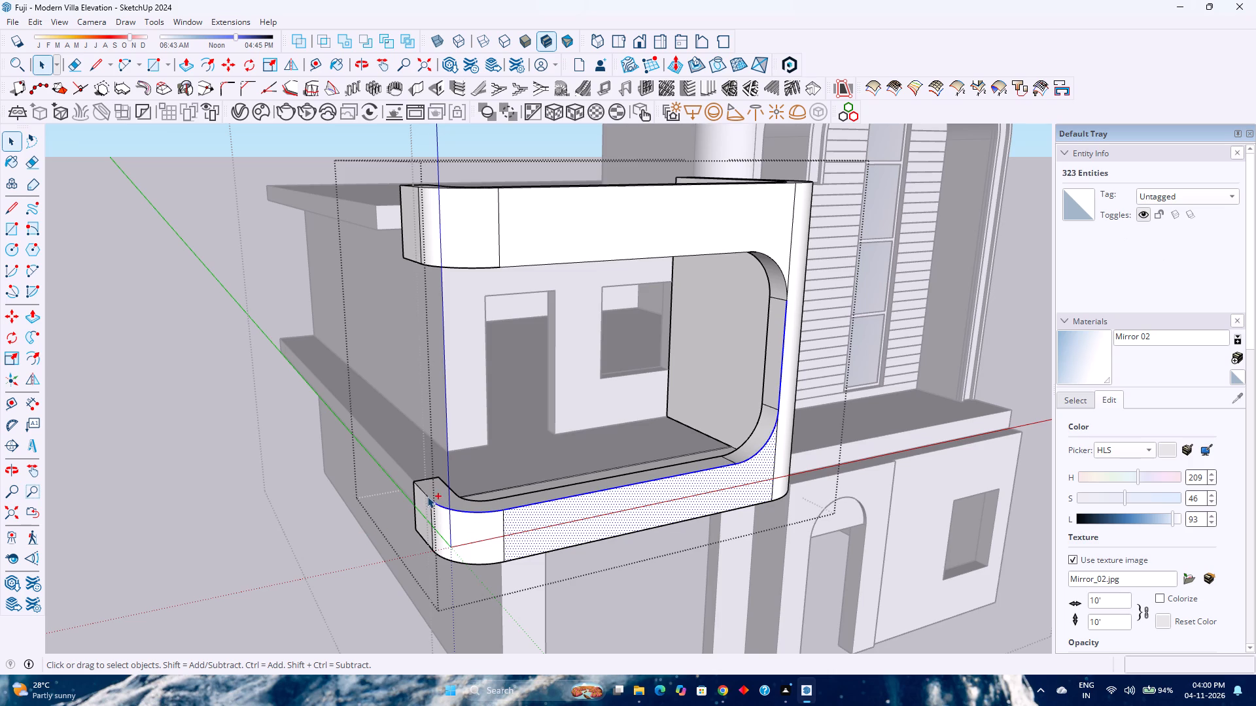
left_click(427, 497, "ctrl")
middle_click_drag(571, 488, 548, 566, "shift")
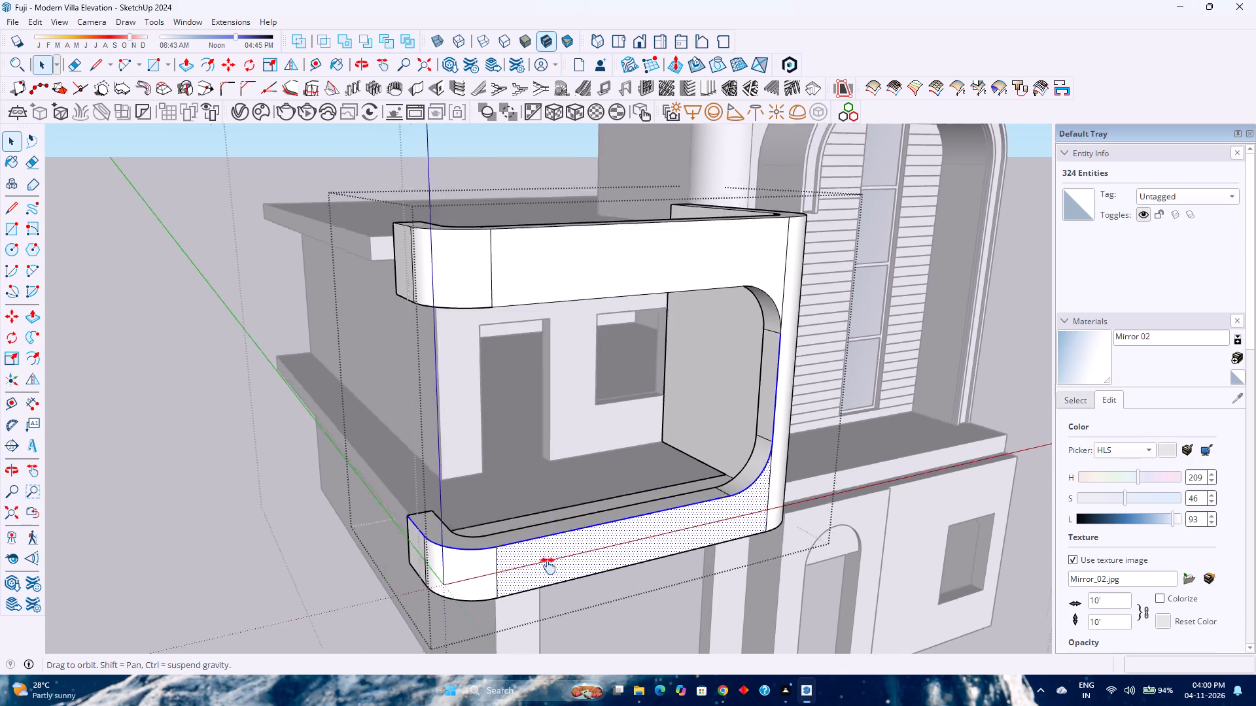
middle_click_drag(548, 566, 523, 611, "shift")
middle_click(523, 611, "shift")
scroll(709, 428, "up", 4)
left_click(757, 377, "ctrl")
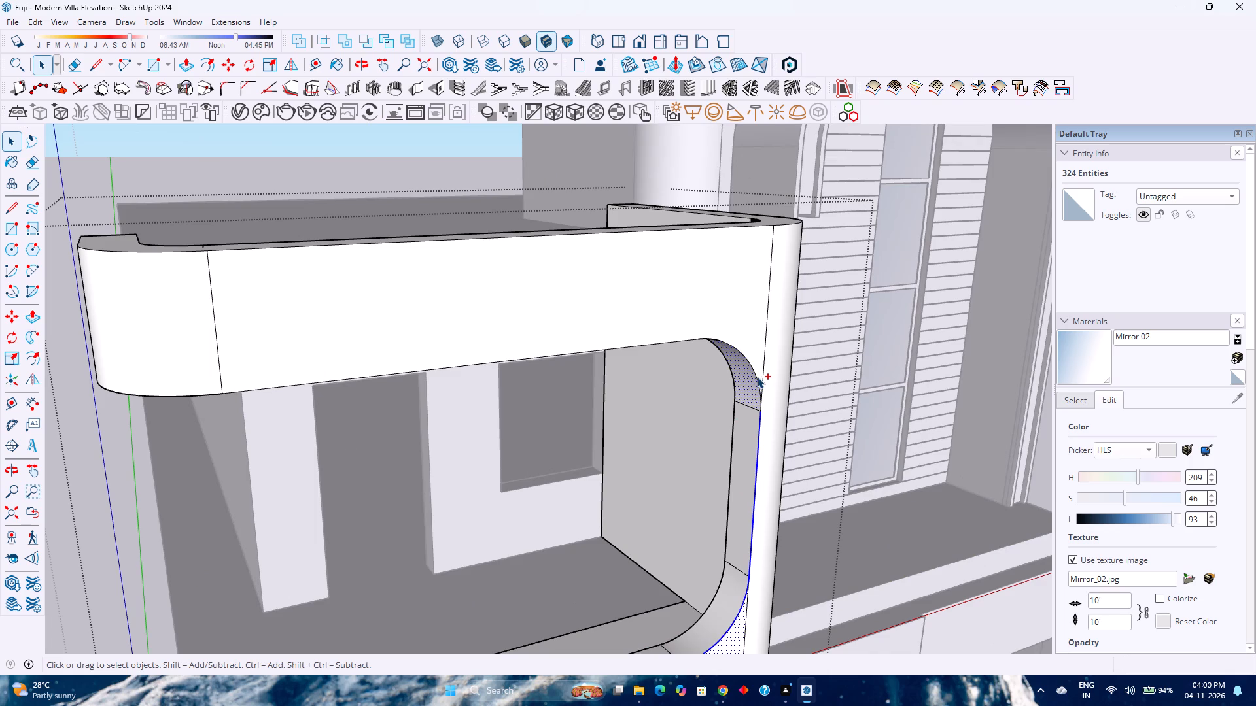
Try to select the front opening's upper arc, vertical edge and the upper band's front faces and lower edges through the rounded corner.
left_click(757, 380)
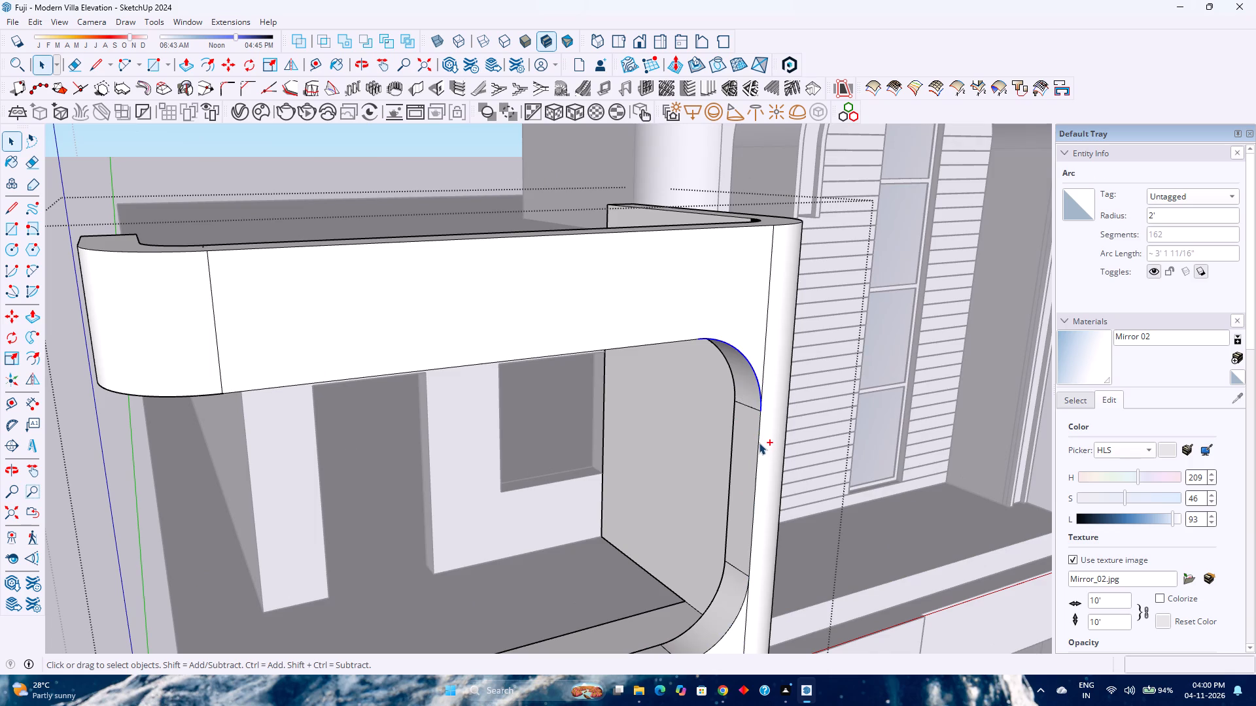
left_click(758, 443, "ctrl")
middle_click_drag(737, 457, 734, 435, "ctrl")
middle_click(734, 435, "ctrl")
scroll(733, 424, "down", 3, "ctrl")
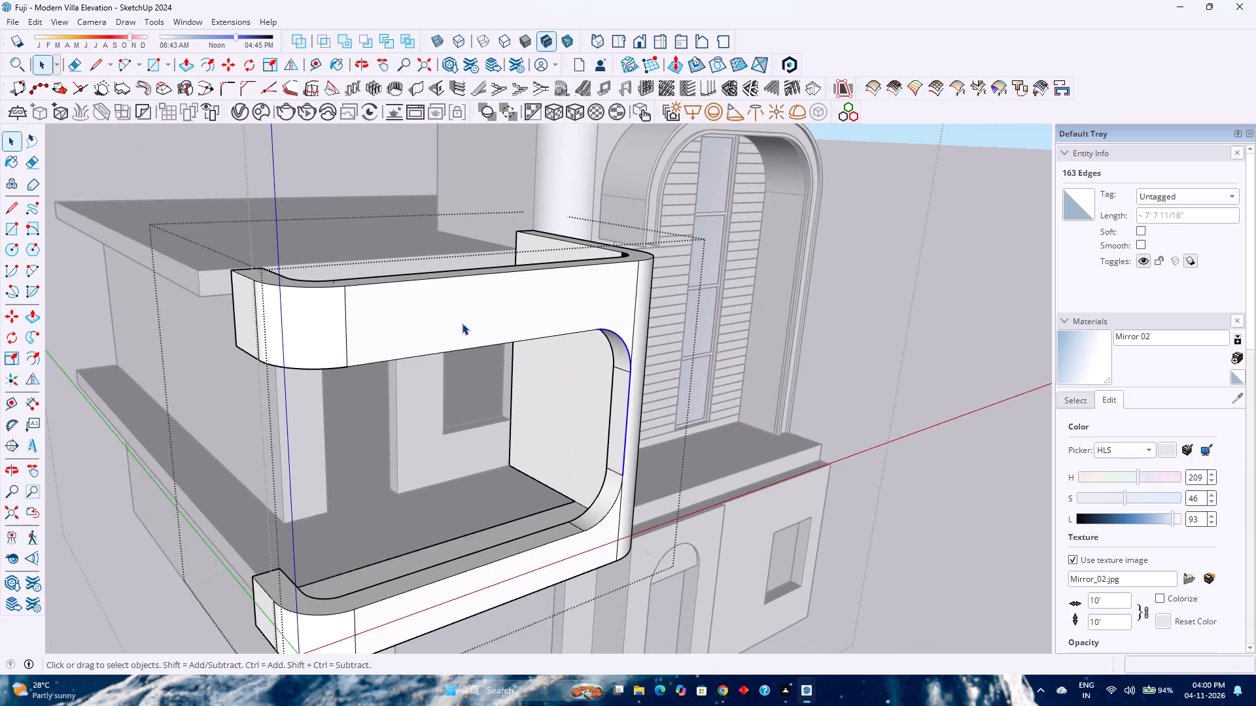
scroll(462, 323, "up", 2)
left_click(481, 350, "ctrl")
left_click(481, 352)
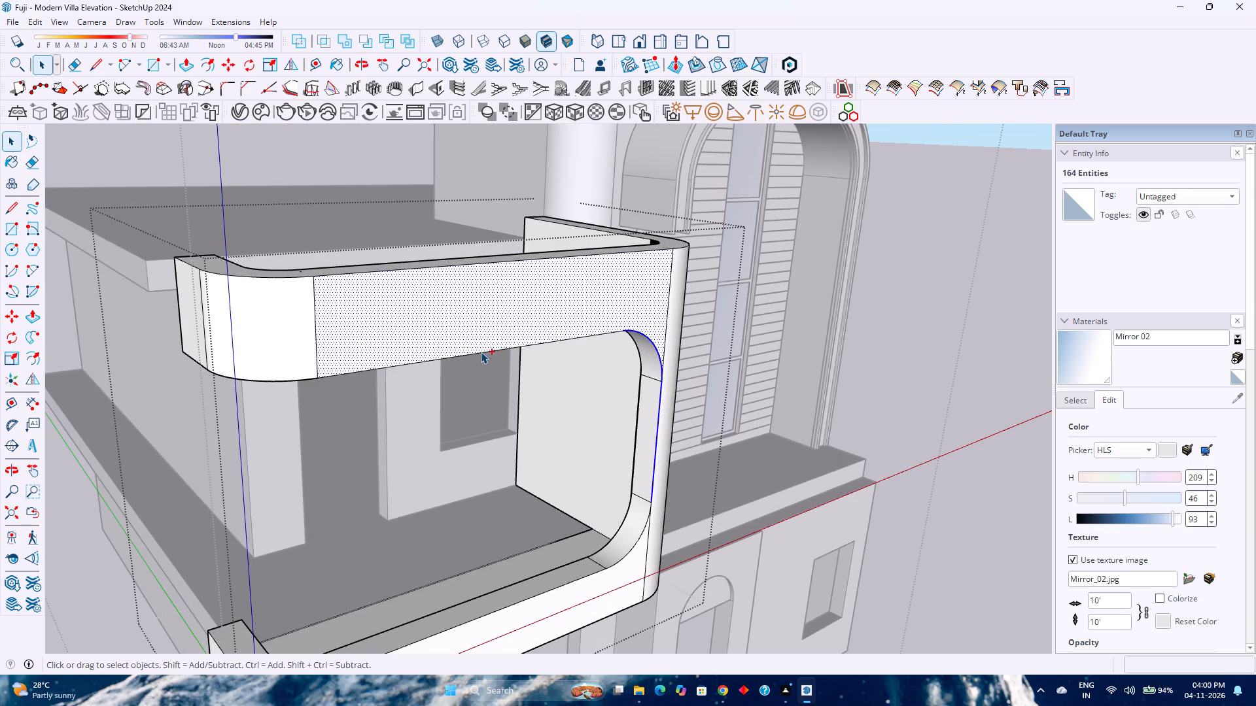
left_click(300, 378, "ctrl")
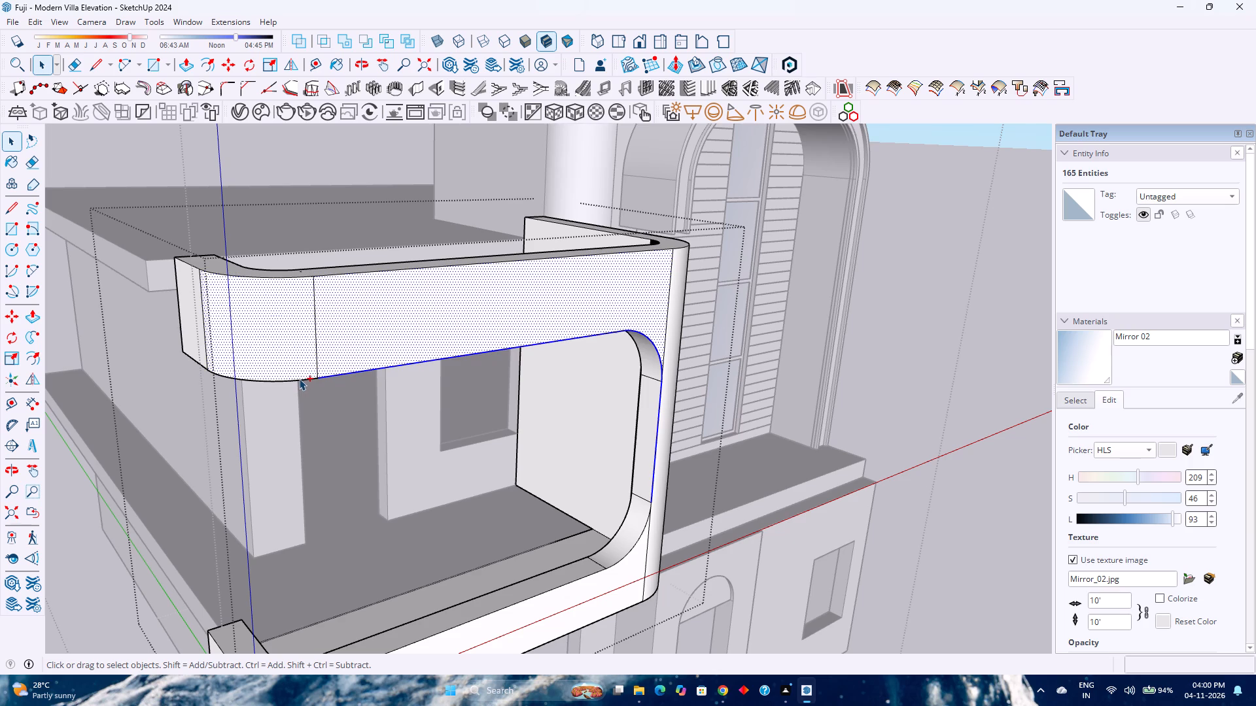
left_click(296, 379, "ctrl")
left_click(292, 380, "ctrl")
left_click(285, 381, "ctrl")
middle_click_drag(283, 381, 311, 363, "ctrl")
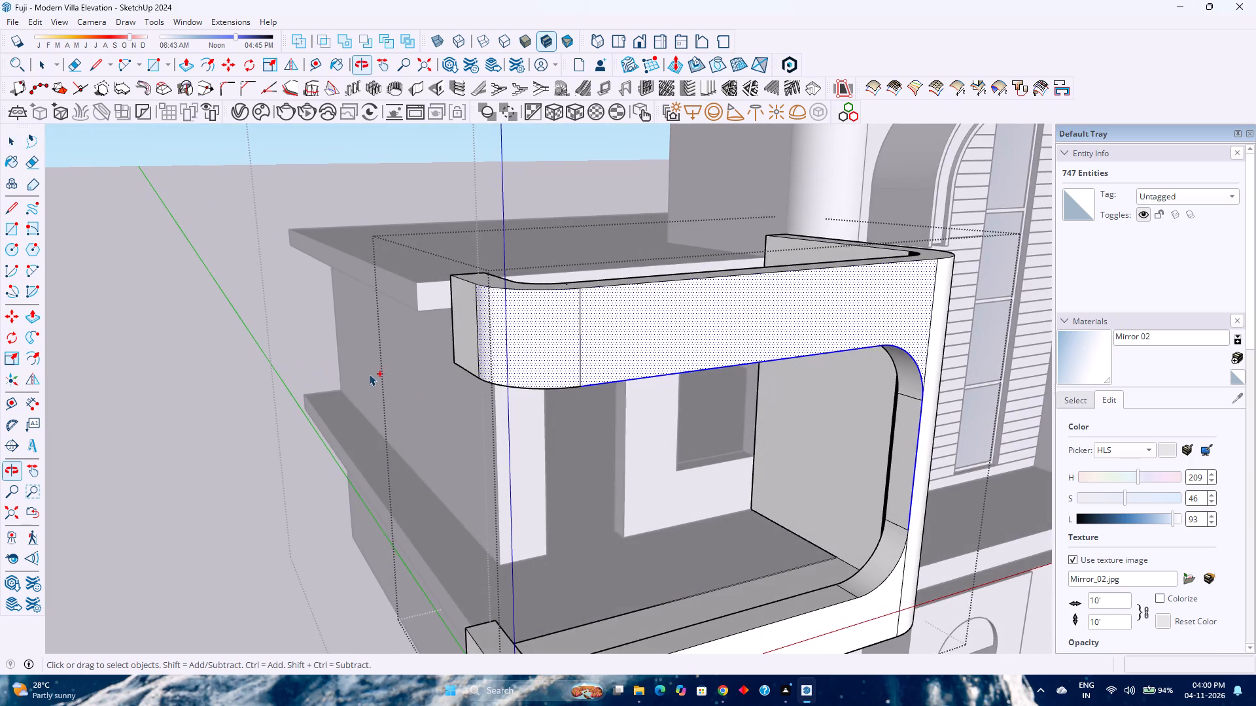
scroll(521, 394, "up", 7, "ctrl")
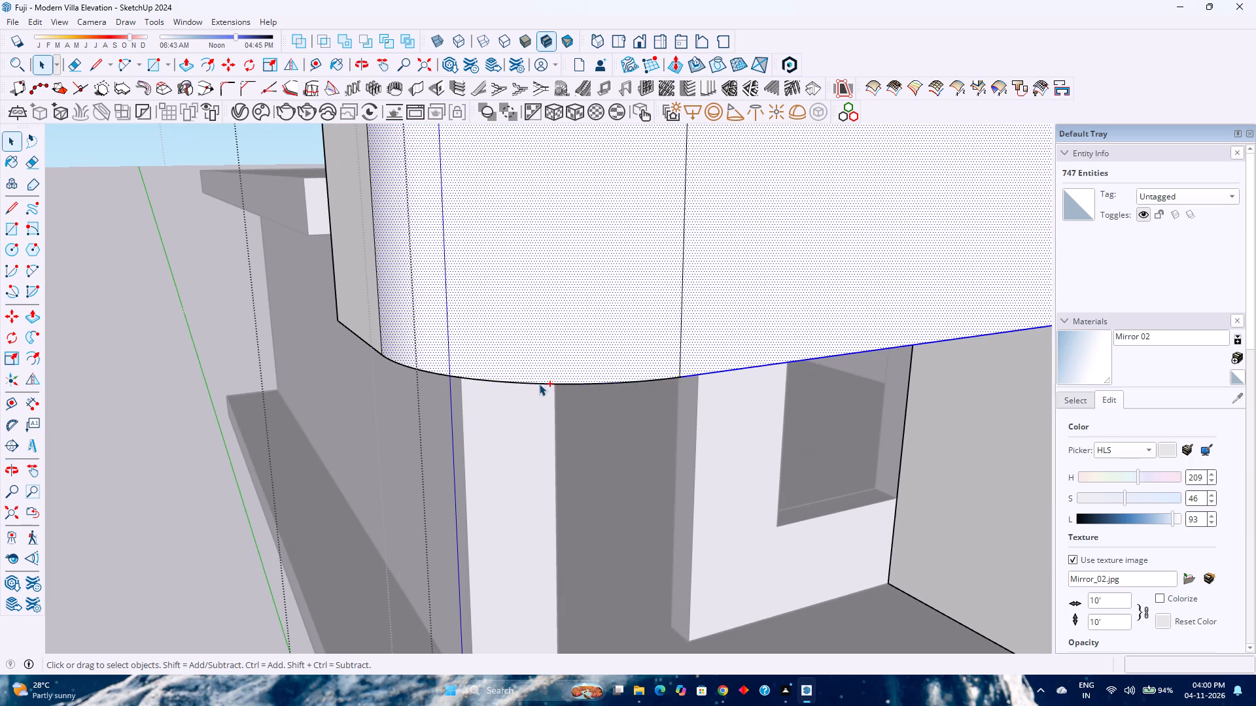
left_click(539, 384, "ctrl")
Examine the underside of the upper band's rounded corner and check how its faces connect at the seam.
middle_click_drag(538, 384, 618, 352, "ctrl")
middle_click_drag(666, 339, 884, 286, "ctrl")
middle_click_drag(898, 284, 908, 282, "ctrl")
middle_click(913, 281, "ctrl")
middle_click(394, 418, "ctrl")
middle_click_drag(400, 413, 485, 372, "ctrl")
middle_click(485, 372, "ctrl")
middle_click(485, 372, "ctrl")
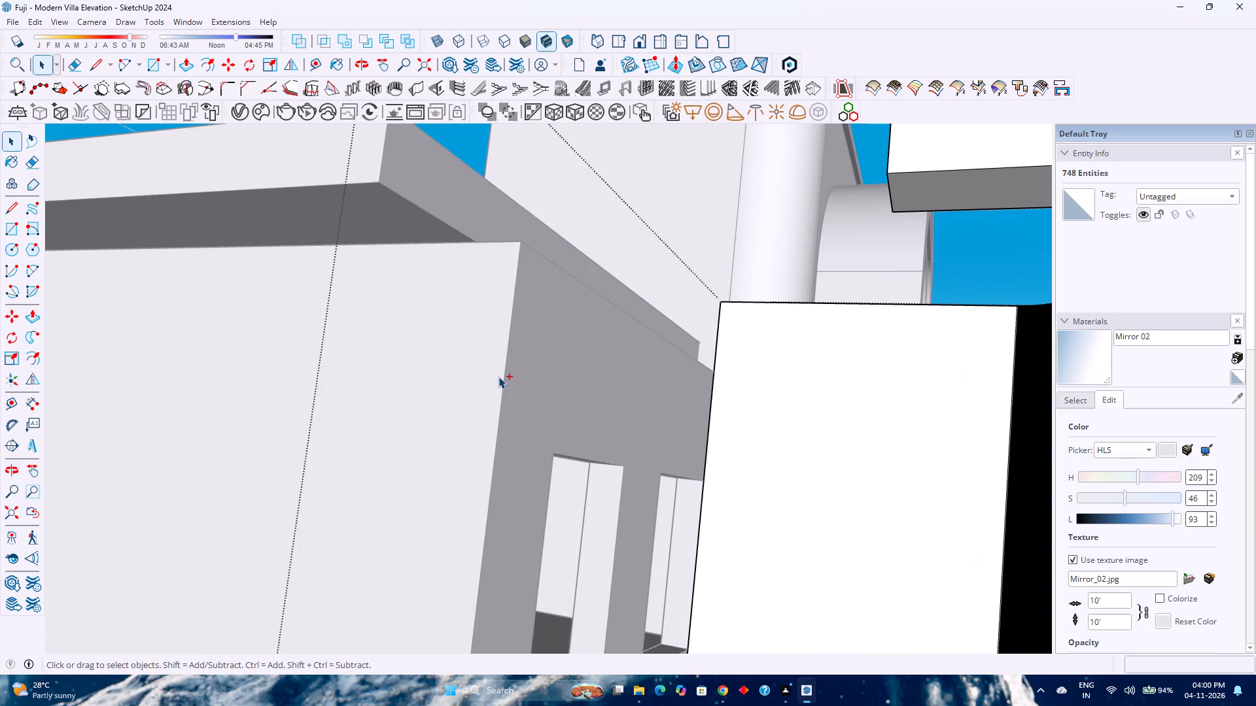
middle_click_drag(498, 377, 211, 454, "shift")
middle_click(211, 454, "shift")
middle_click_drag(206, 456, 335, 431)
middle_click(335, 431)
scroll(763, 291, "up", 2)
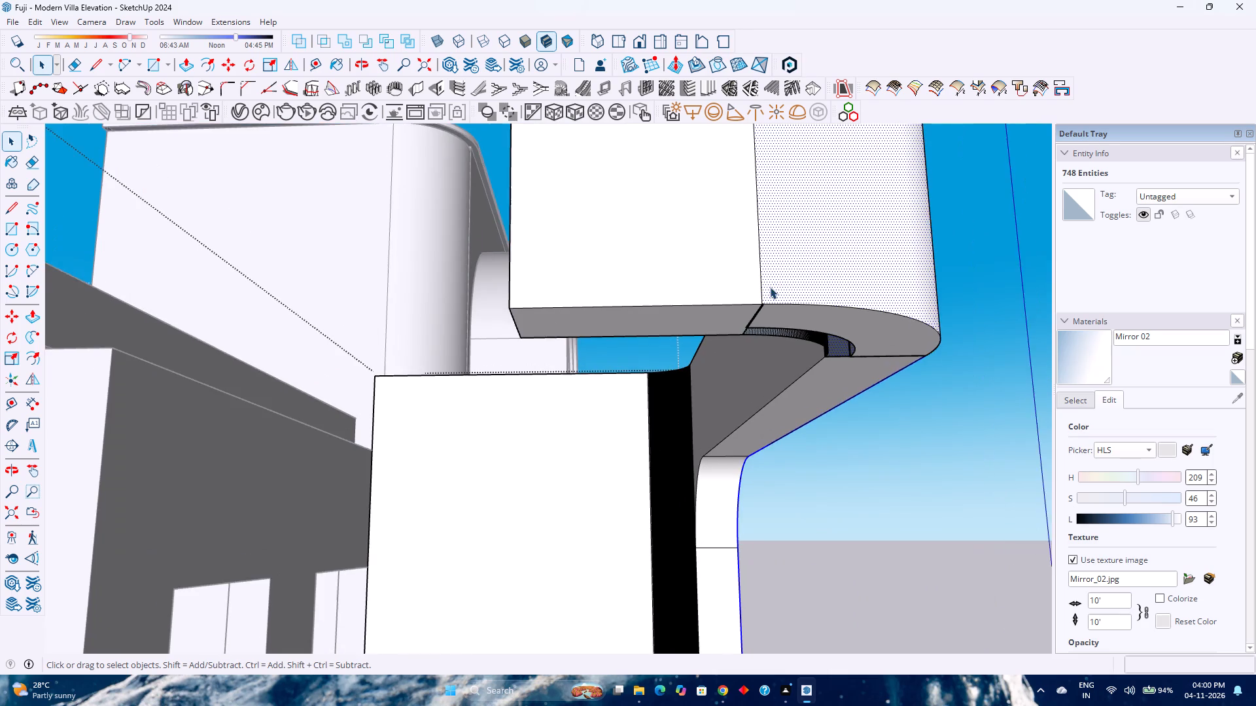
scroll(770, 287, "up", 7)
middle_click_drag(781, 305, 526, 310)
middle_click_drag(761, 354, 691, 354, "shift")
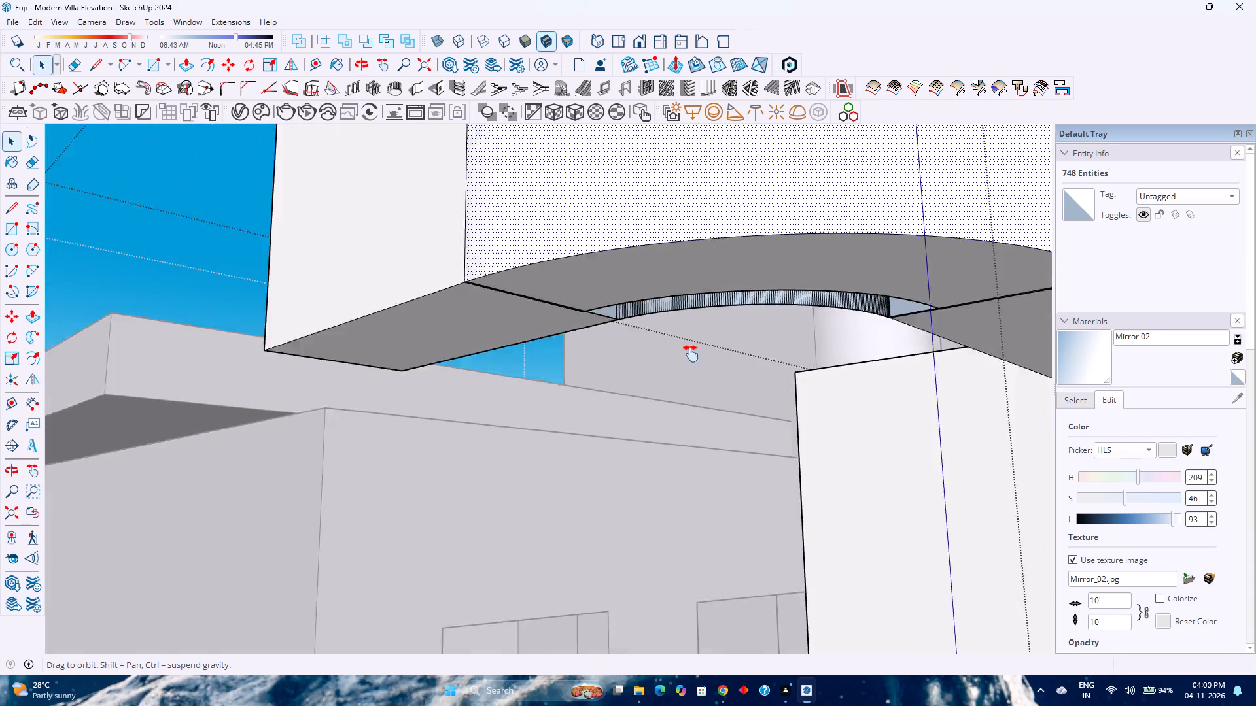
middle_click_drag(691, 354, 625, 326, "shift")
middle_click(625, 326, "shift")
middle_click_drag(515, 285, 549, 394, "shift")
middle_click(549, 395, "shift")
middle_click_drag(462, 422, 505, 316)
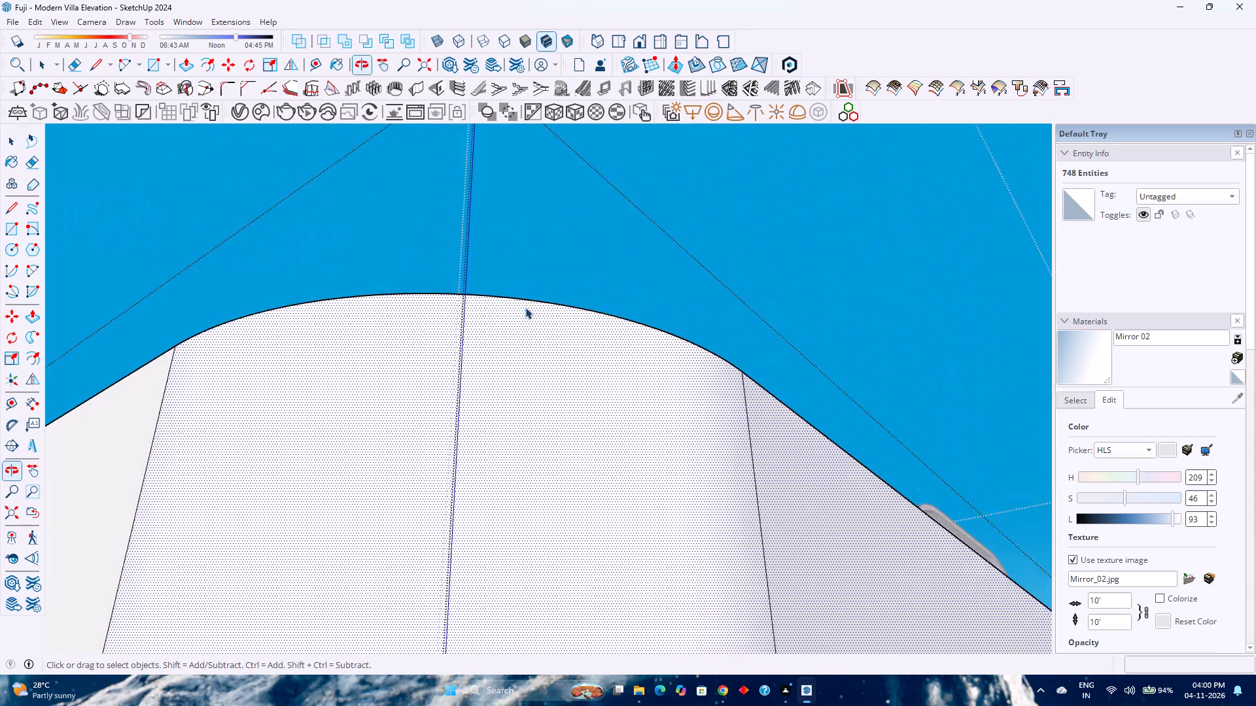
scroll(525, 307, "down", 9)
middle_click_drag(456, 469, 495, 379)
middle_click(498, 376)
middle_click_drag(425, 507, 465, 435)
middle_click(466, 435)
scroll(328, 580, "up", 2)
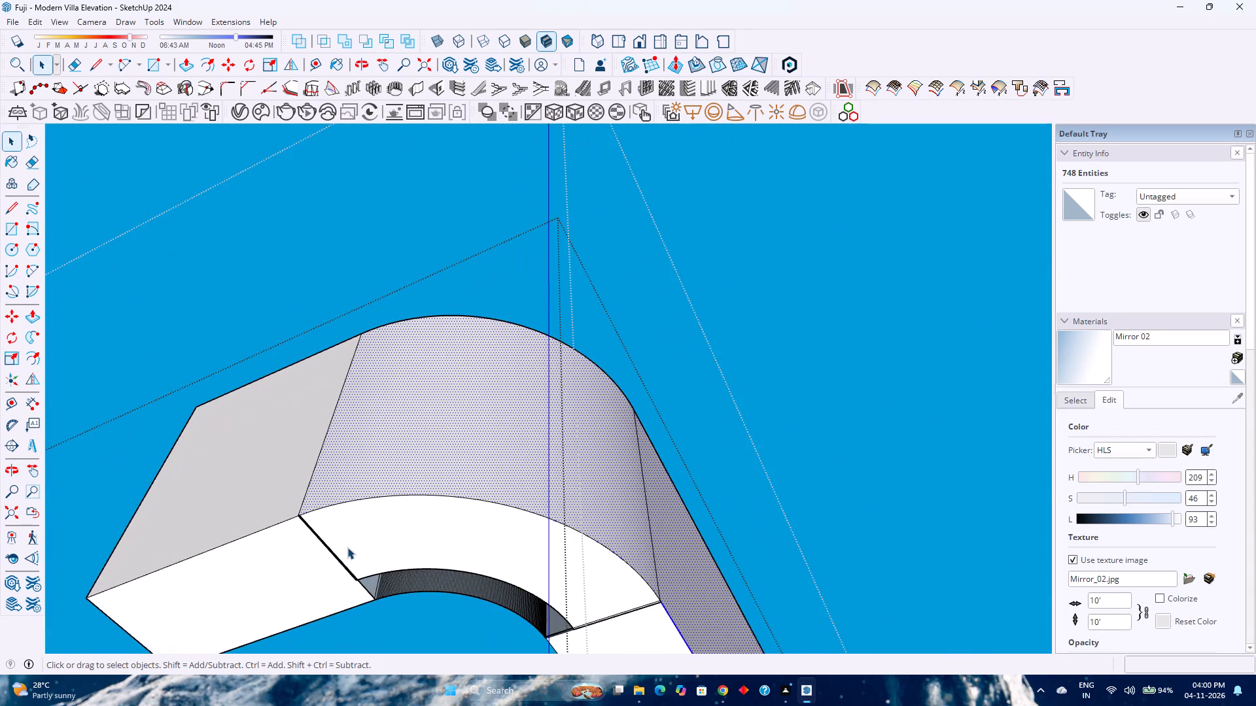
scroll(344, 543, "up", 13)
middle_click_drag(319, 544, 448, 523)
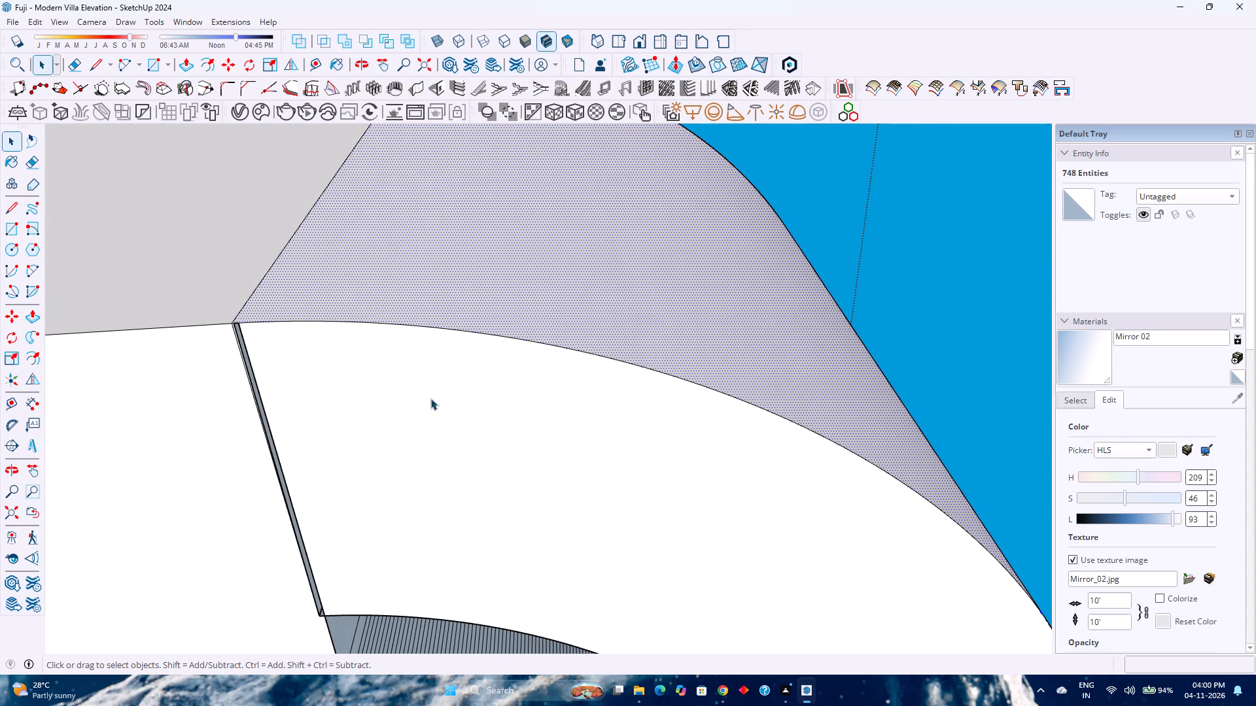
left_click(430, 326)
double_click(430, 326)
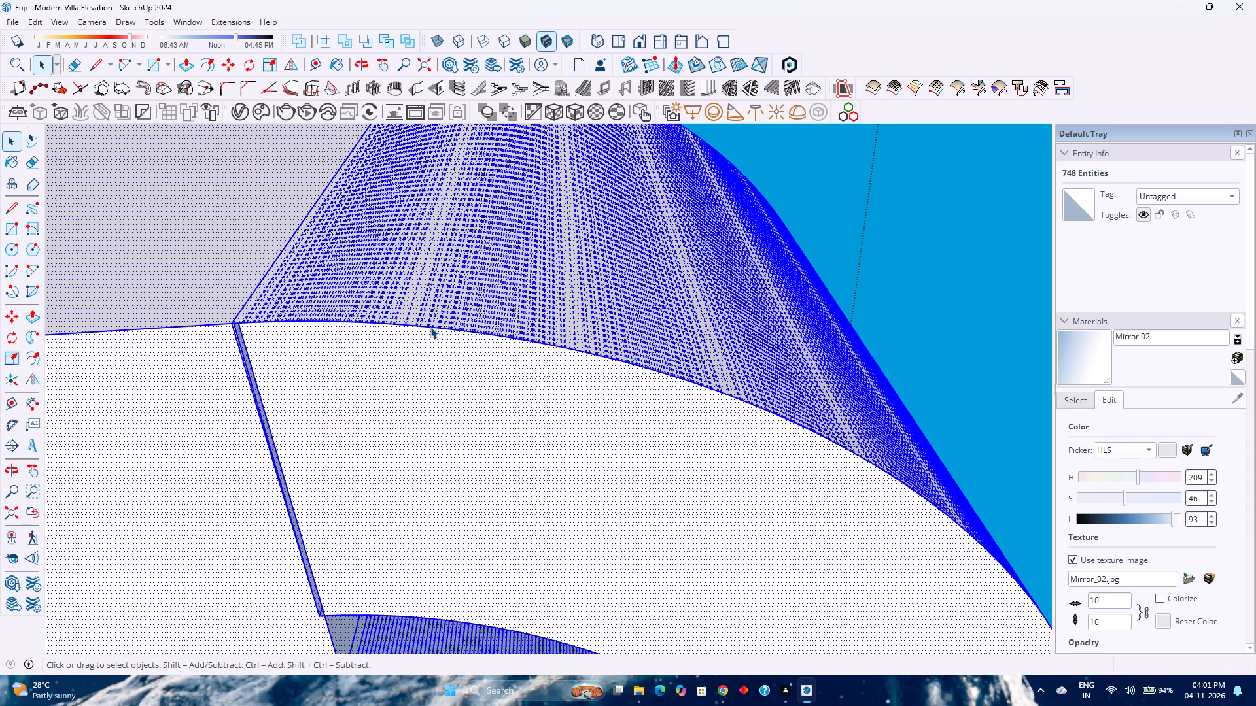
left_click(419, 351)
Delete the 9" seam edge and the short inner edge on the upper band's underside, removing the curved and straight bottom faces.
scroll(353, 422, "down", 4)
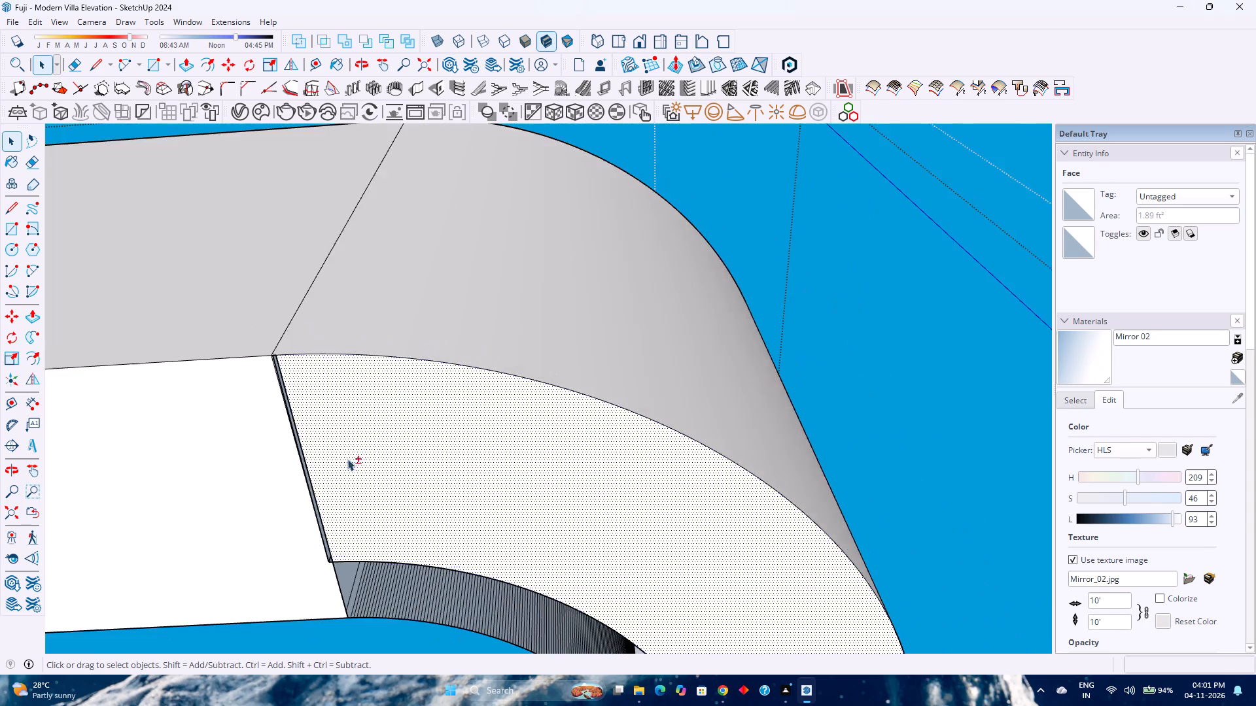
middle_click_drag(334, 481, 398, 402, "shift")
middle_click(398, 402, "shift")
scroll(379, 524, "up", 7)
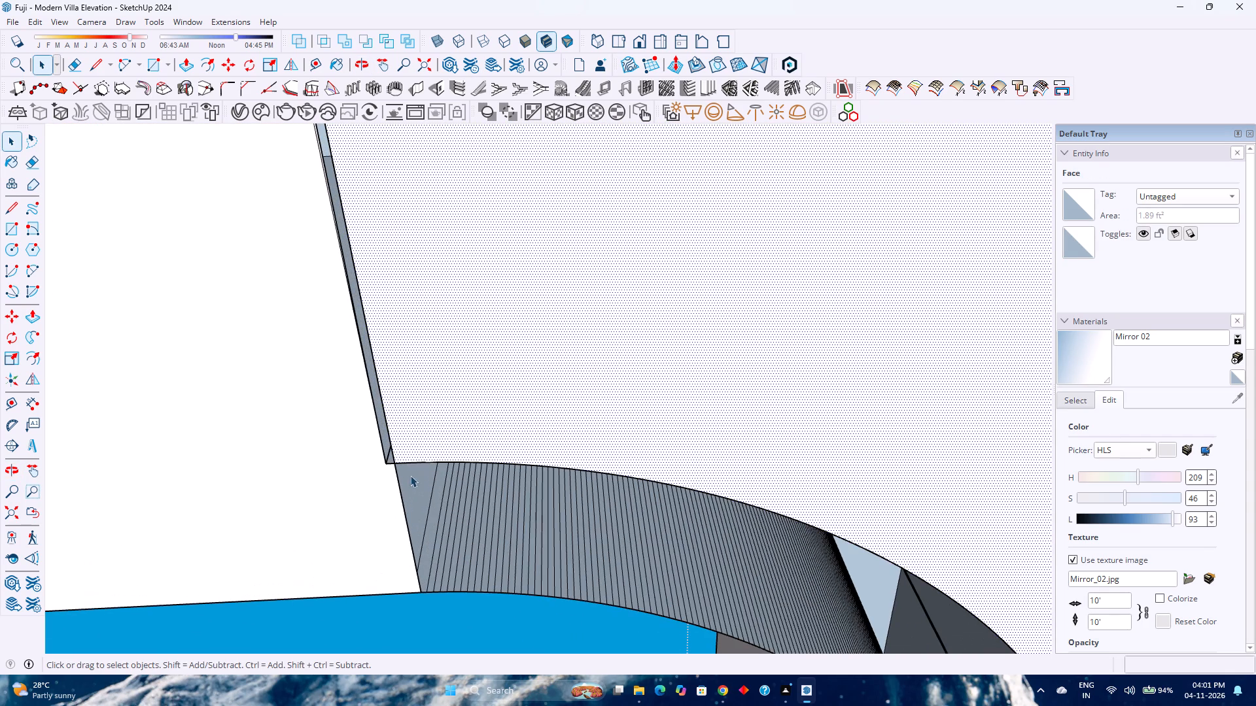
left_click(392, 448)
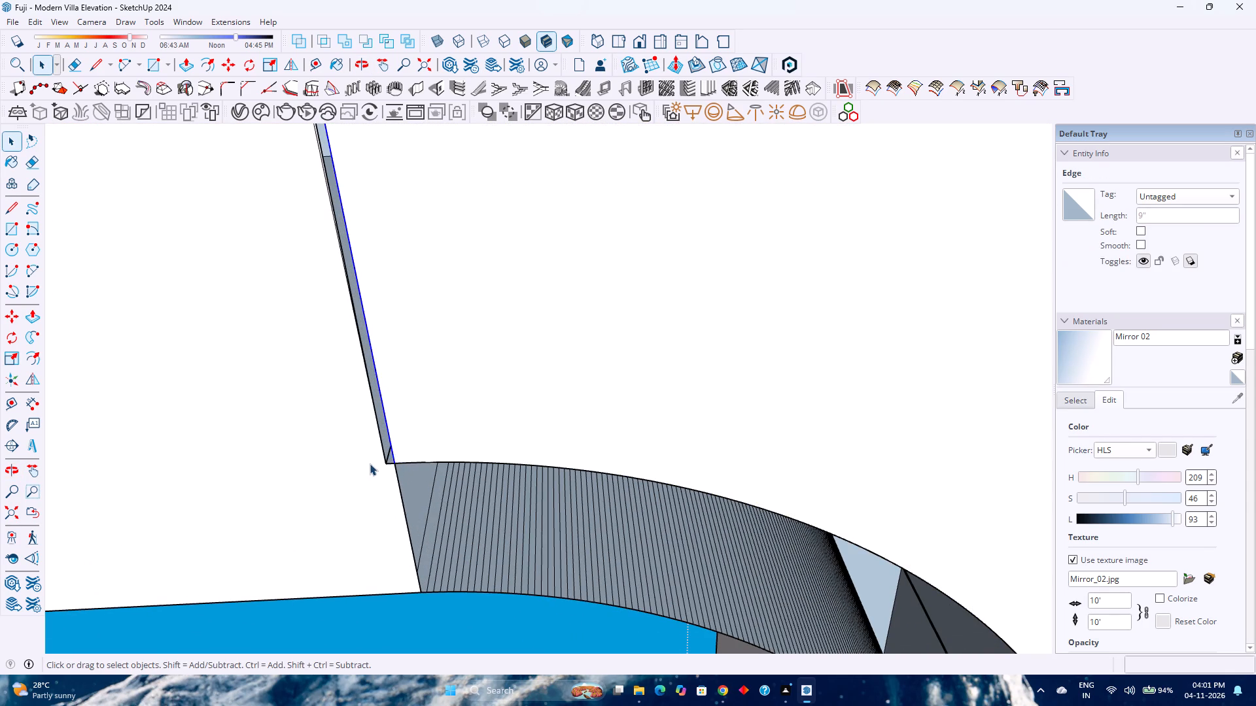
key("Delete")
scroll(368, 467, "down", 4)
left_click(392, 497)
key("Delete")
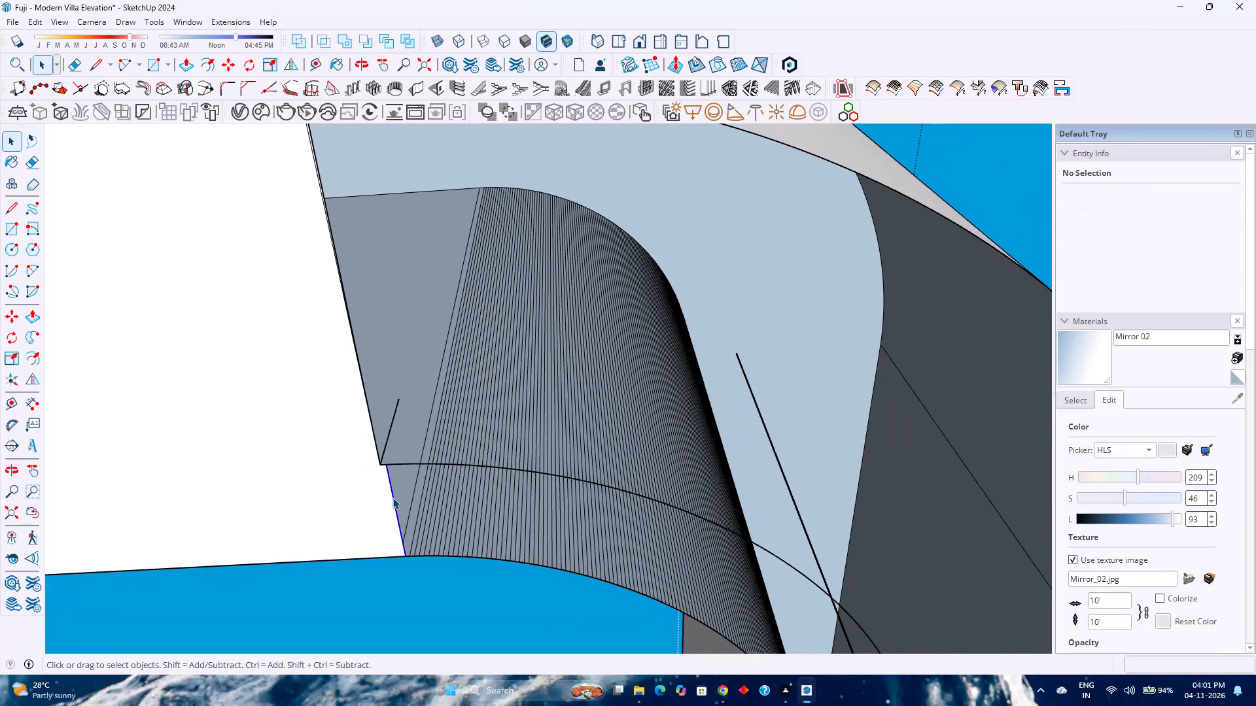
Erase the leftover seam edge and the short stray edge where the upper band's straight end meets its rounded corner.
scroll(392, 497, "down", 13)
scroll(377, 433, "up", 3)
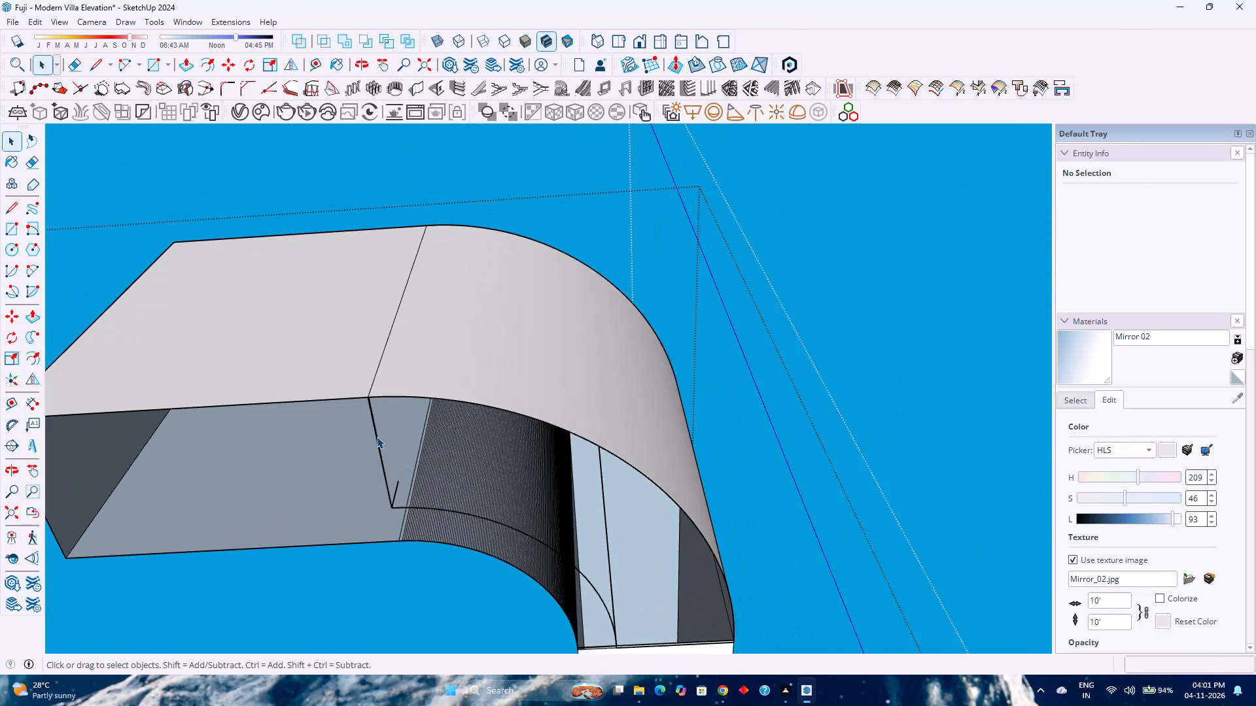
scroll(377, 437, "up", 1)
middle_click_drag(377, 441, 325, 460)
middle_click(324, 460)
key("e")
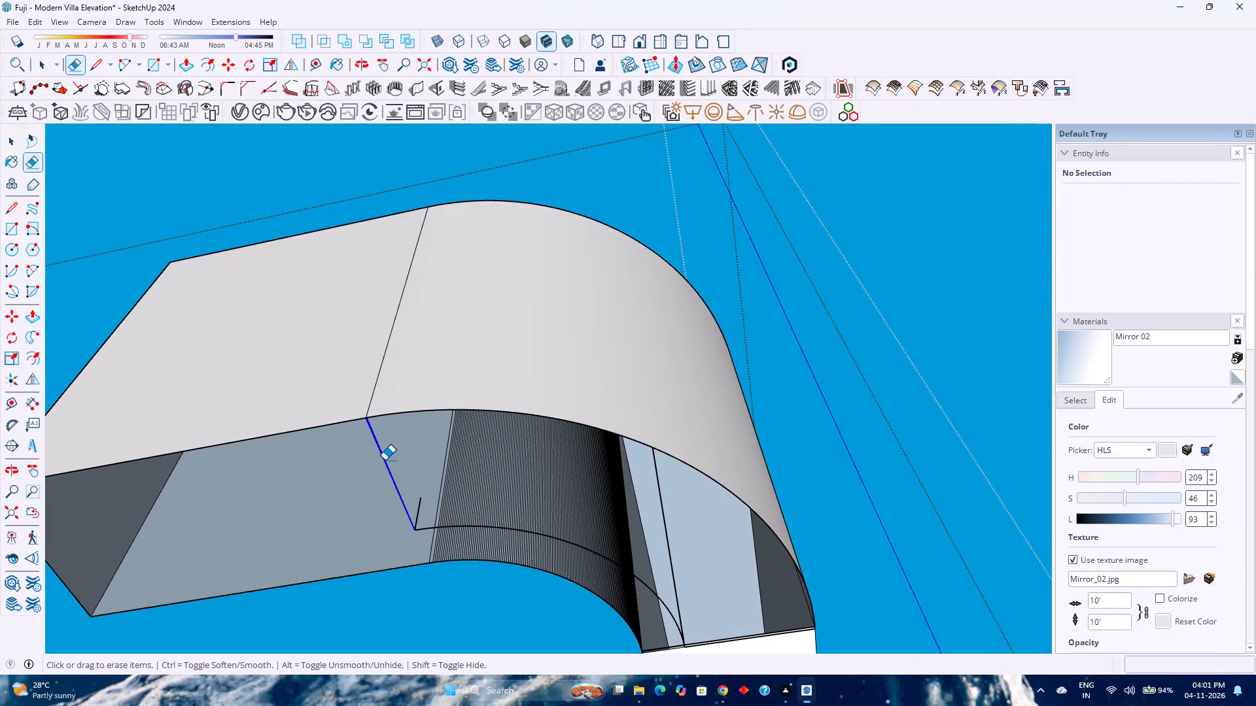
left_click(384, 460)
scroll(388, 458, "down", 3)
left_click(410, 493)
Erase the leftover straight edge and arc pieces inside the upper band at the far end of its rounded corner.
middle_click_drag(424, 511, 402, 492, "shift")
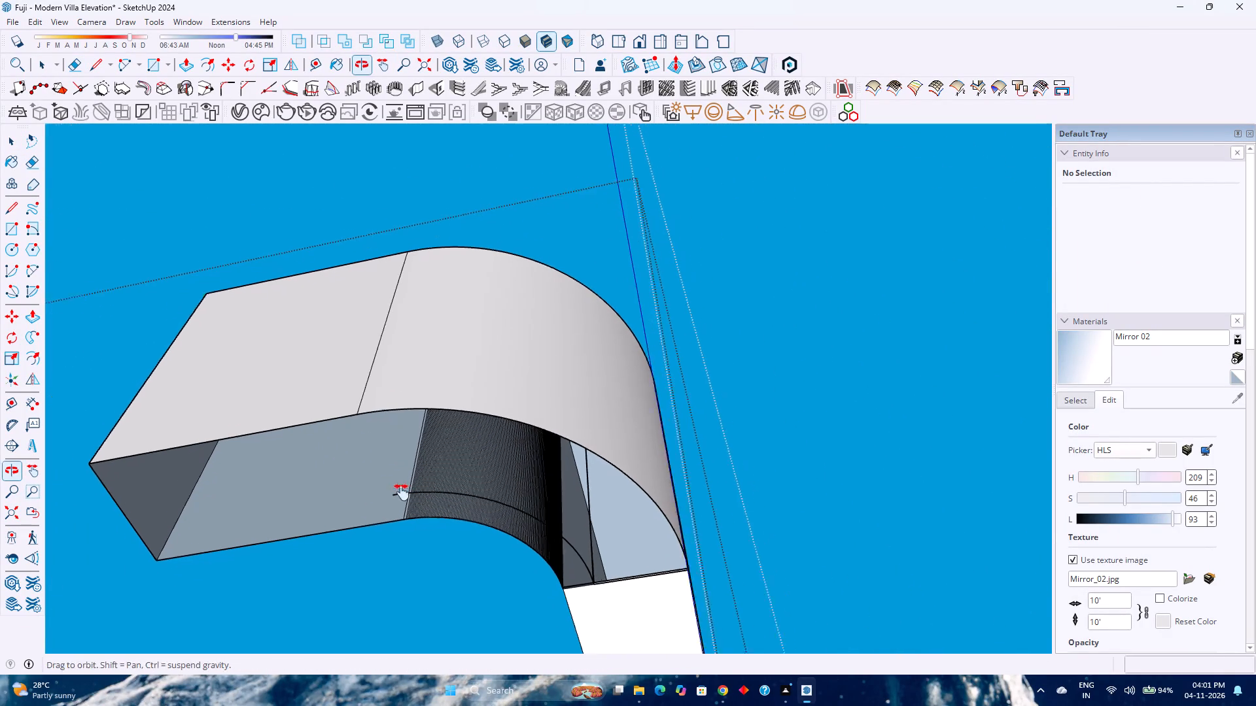
middle_click_drag(402, 492, 387, 487, "shift")
middle_click_drag(384, 480, 561, 471)
left_click(483, 506)
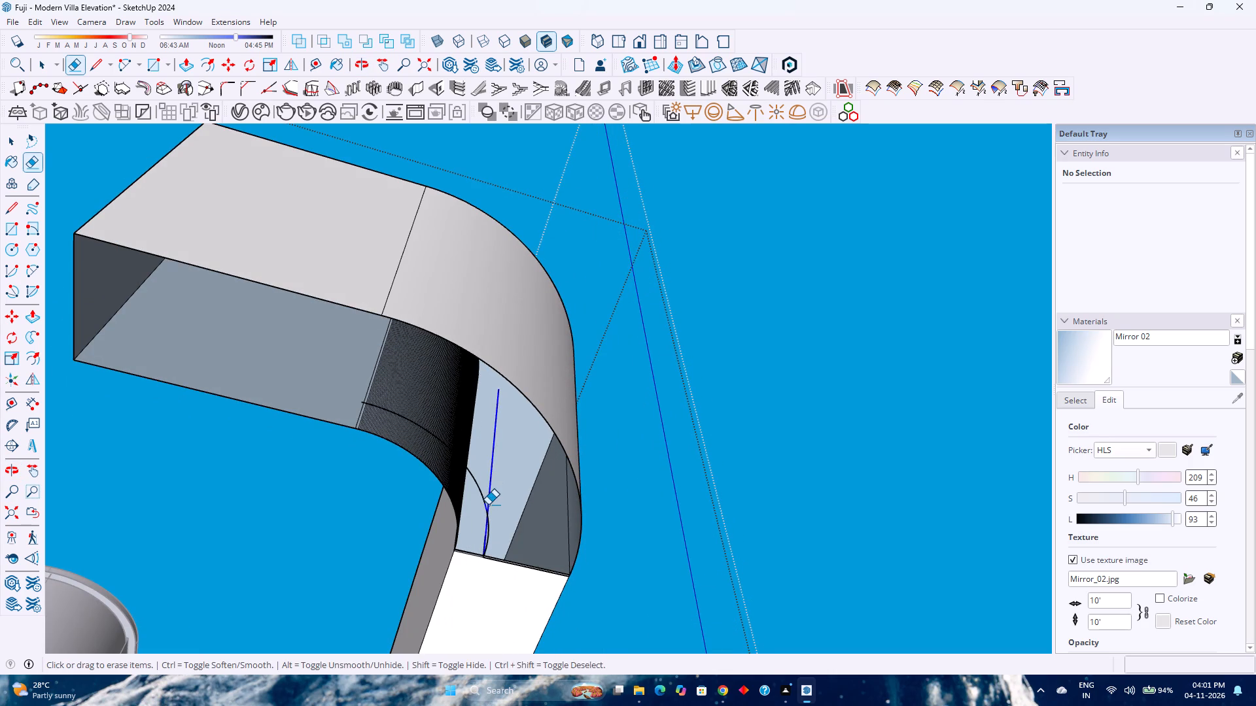
left_click(489, 511)
left_click_drag(488, 520, 491, 531)
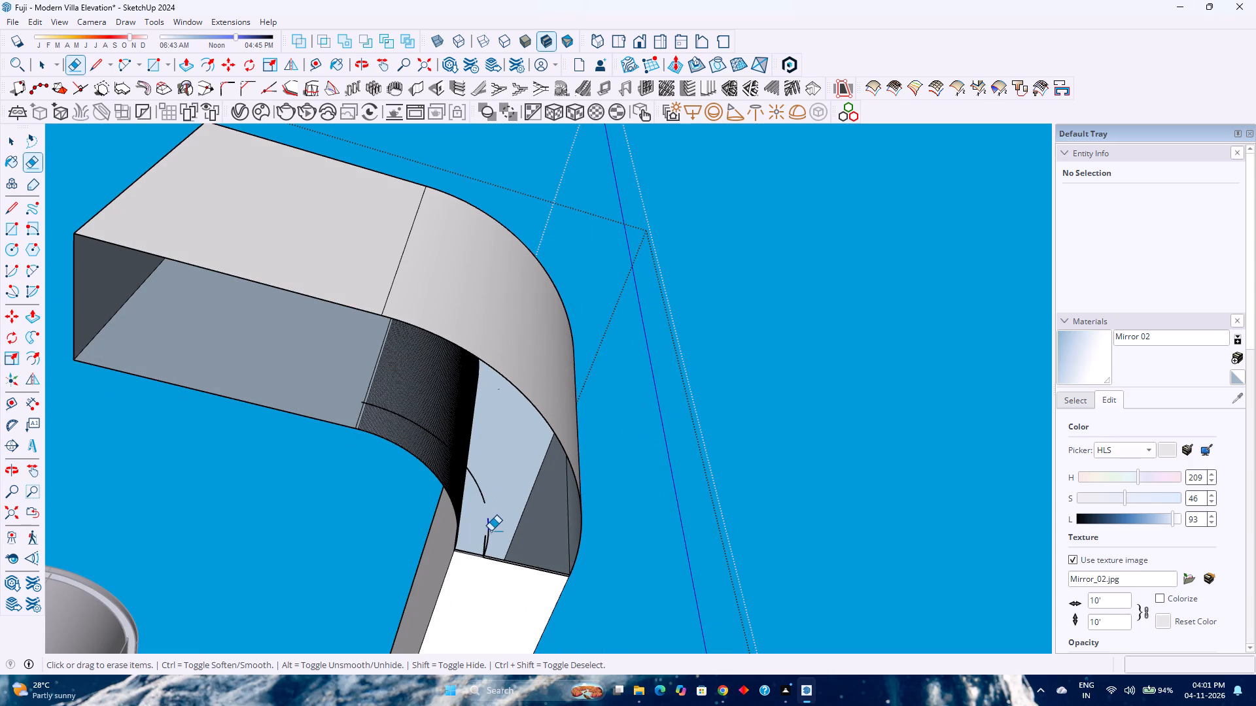
left_click_drag(491, 531, 485, 538)
left_click(485, 540)
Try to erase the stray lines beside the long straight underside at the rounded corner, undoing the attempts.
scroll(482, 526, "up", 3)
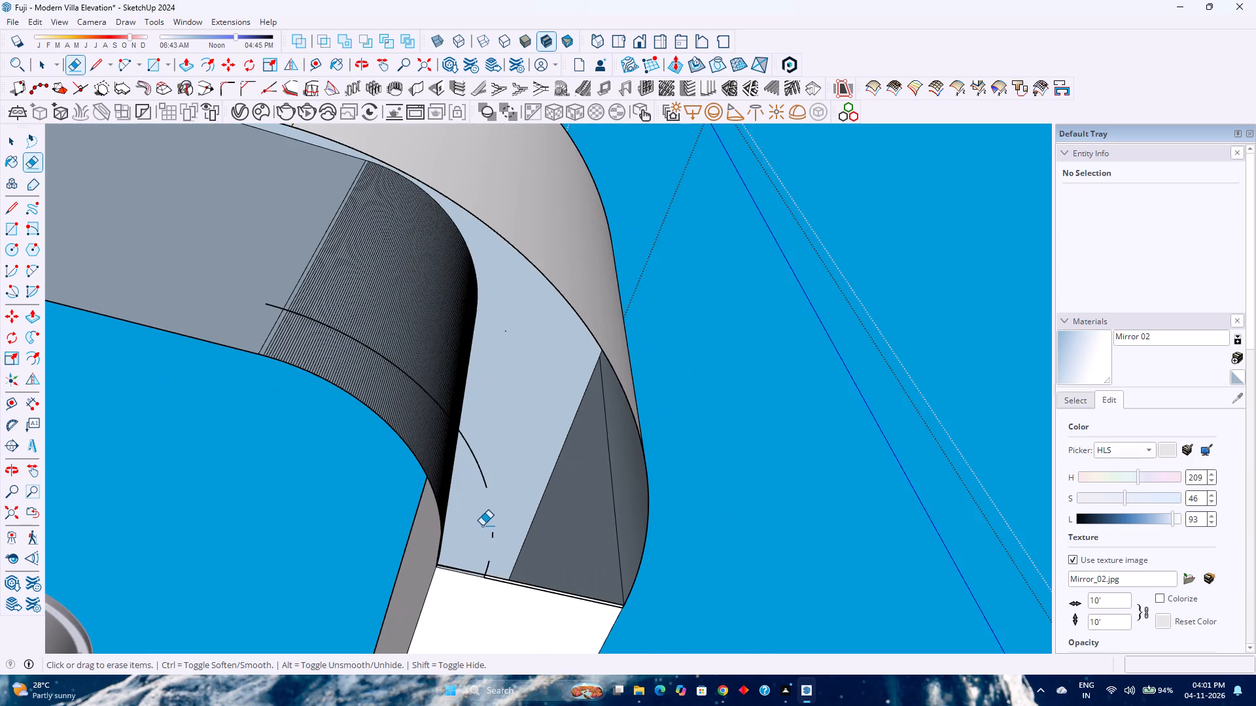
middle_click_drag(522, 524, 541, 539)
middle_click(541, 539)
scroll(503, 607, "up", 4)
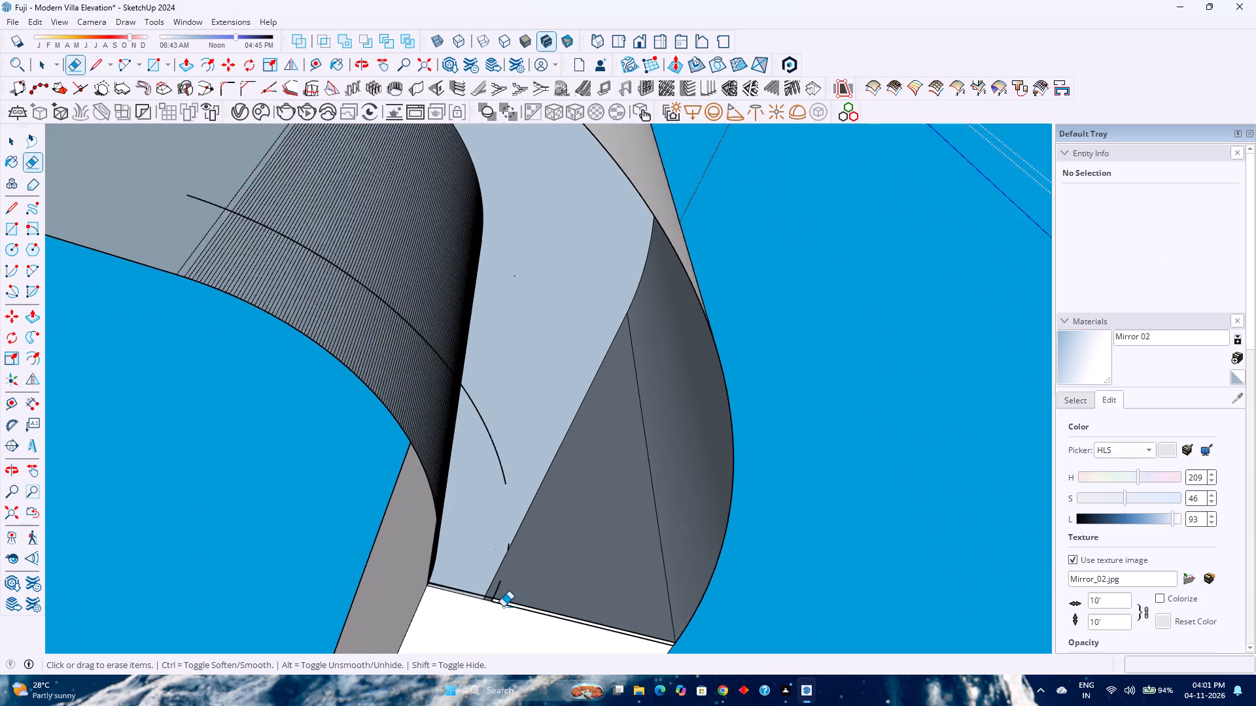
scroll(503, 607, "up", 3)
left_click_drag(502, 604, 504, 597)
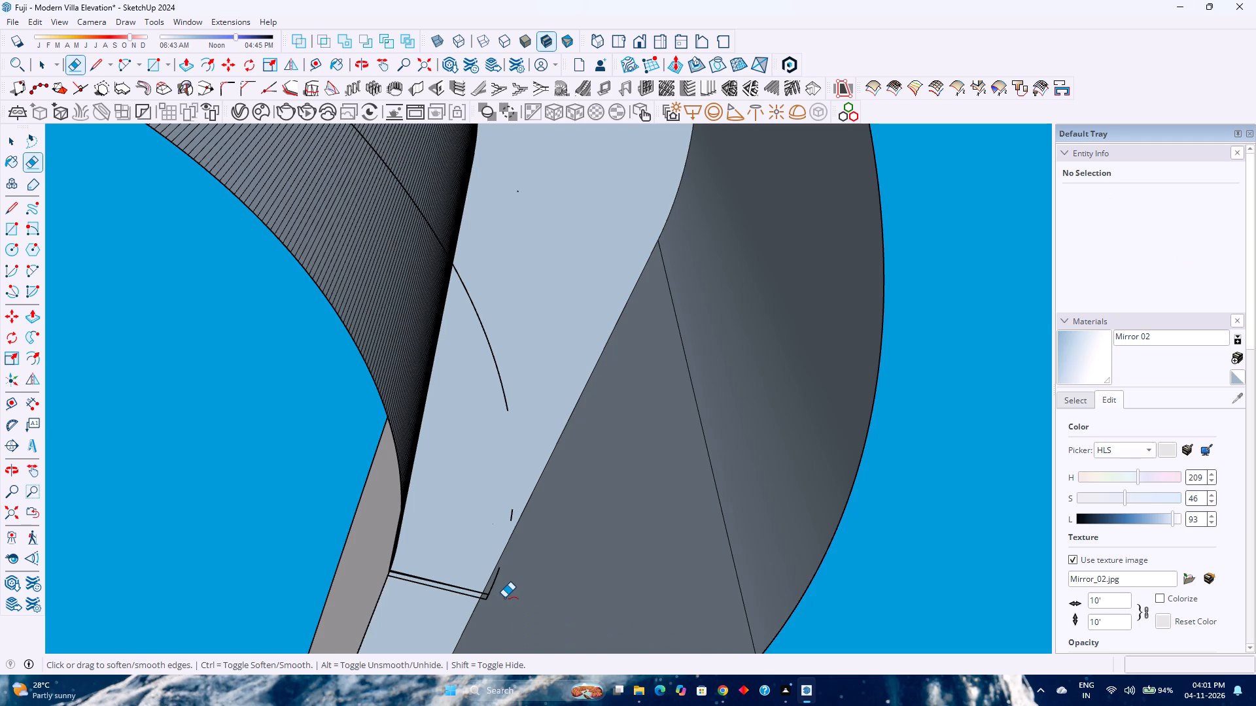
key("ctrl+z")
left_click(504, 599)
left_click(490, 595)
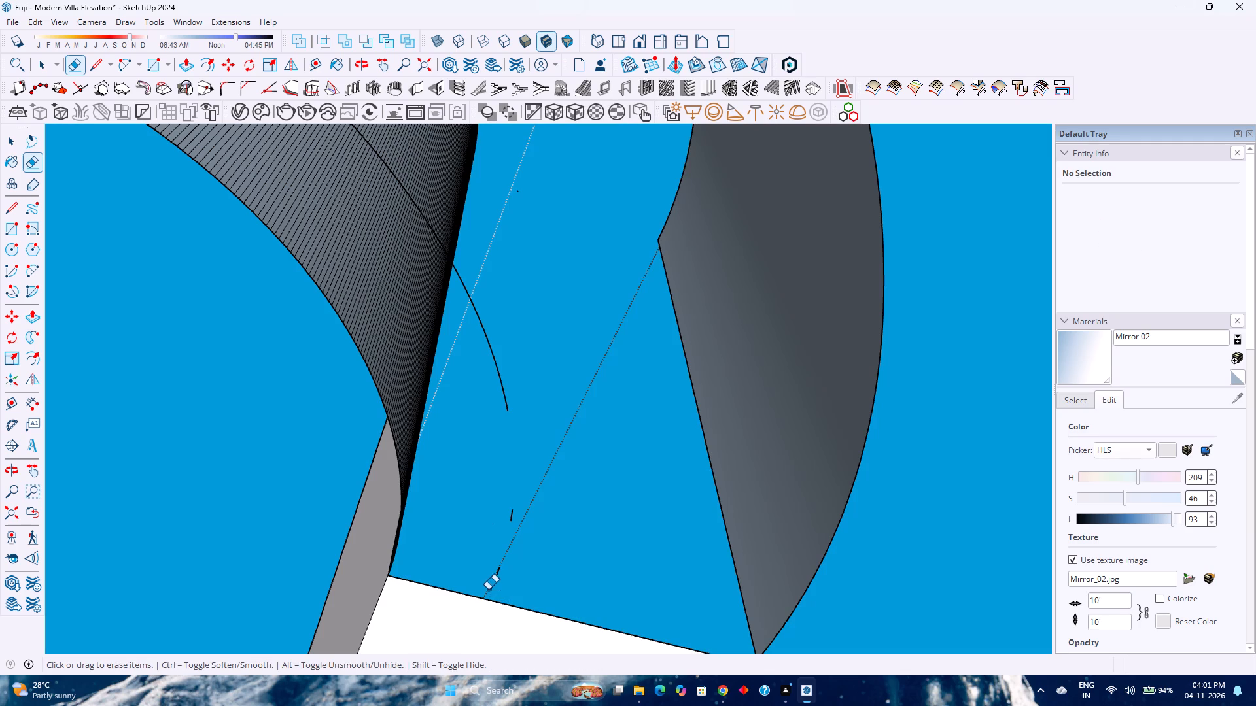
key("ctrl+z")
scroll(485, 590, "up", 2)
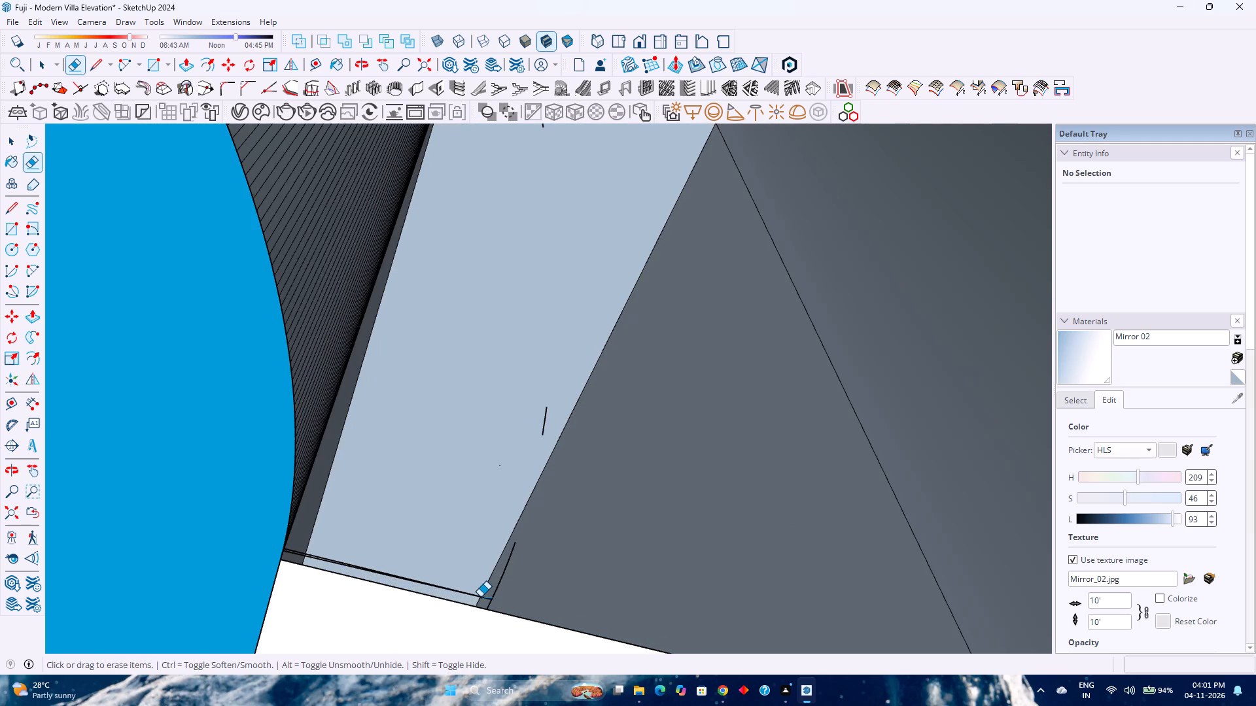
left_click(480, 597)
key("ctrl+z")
Erase the stray double line along the edge of the long straight underside at the rounded corner.
left_click(472, 596)
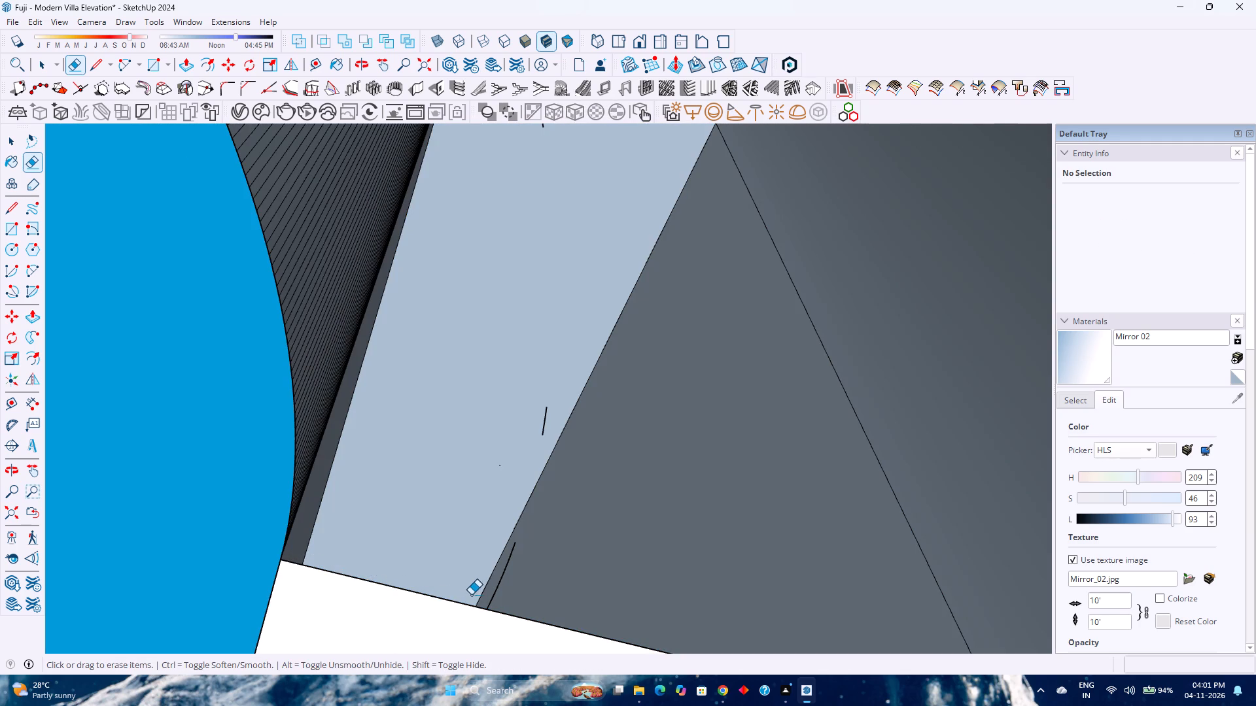
left_click(497, 588)
Delete the remaining inner arc and the small edge fragments left inside the upper band's open rounded corner.
middle_click_drag(497, 590, 498, 614)
middle_click_drag(498, 614, 490, 624)
middle_click(479, 629)
middle_click_drag(469, 633, 406, 649)
middle_click(406, 649)
middle_click(406, 649)
middle_click(405, 649)
middle_click(405, 649)
middle_click(405, 649)
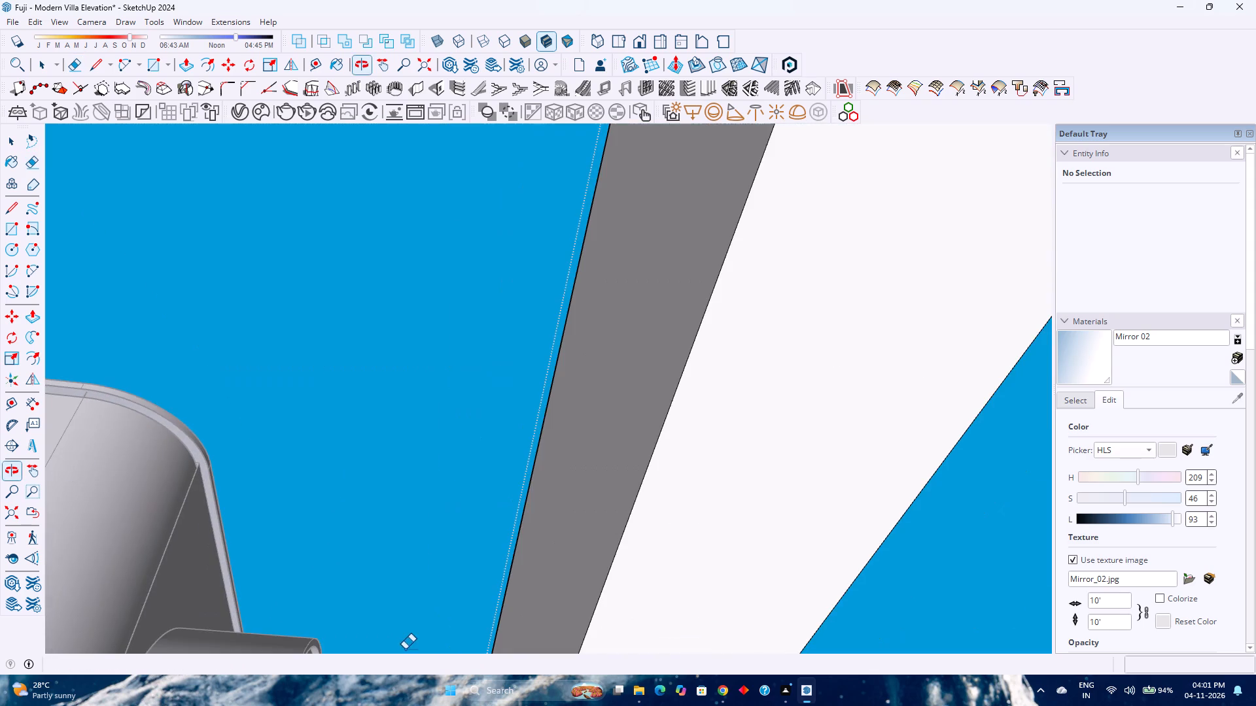
middle_click(405, 649)
scroll(428, 577, "down", 8)
key("space")
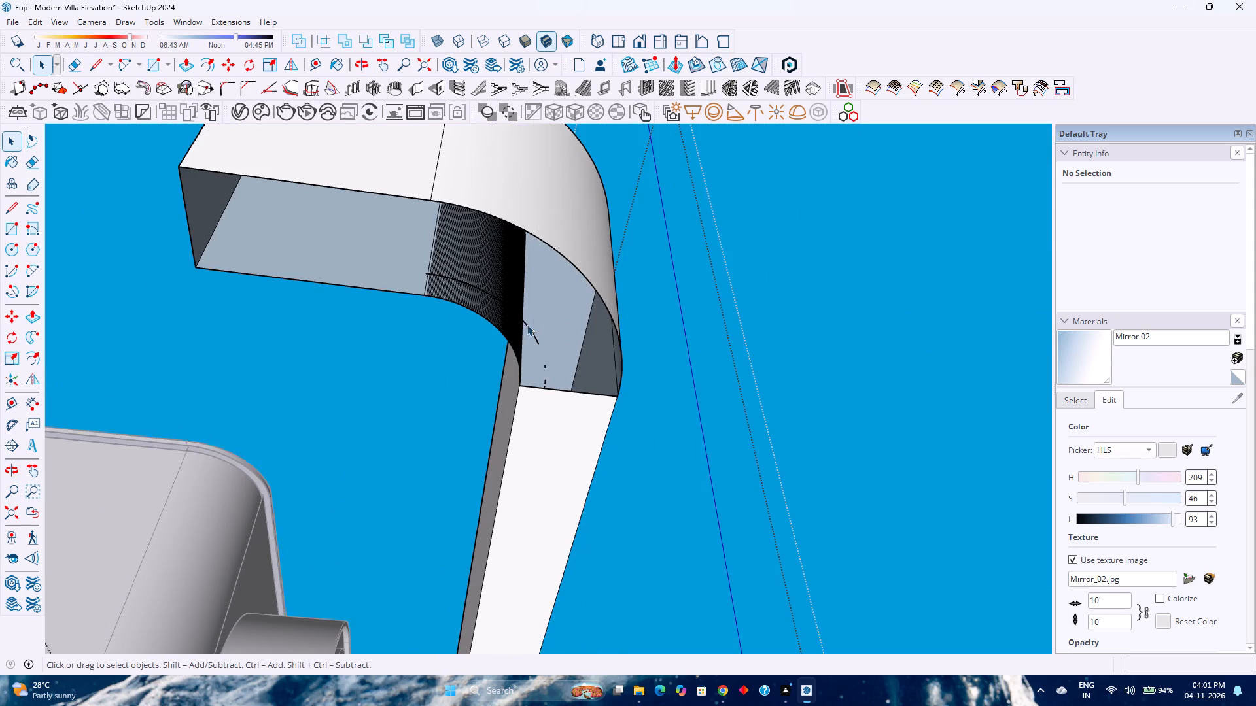
middle_click_drag(530, 340, 595, 335)
middle_click_drag(610, 335, 662, 335)
middle_click(662, 335)
triple_click(621, 321)
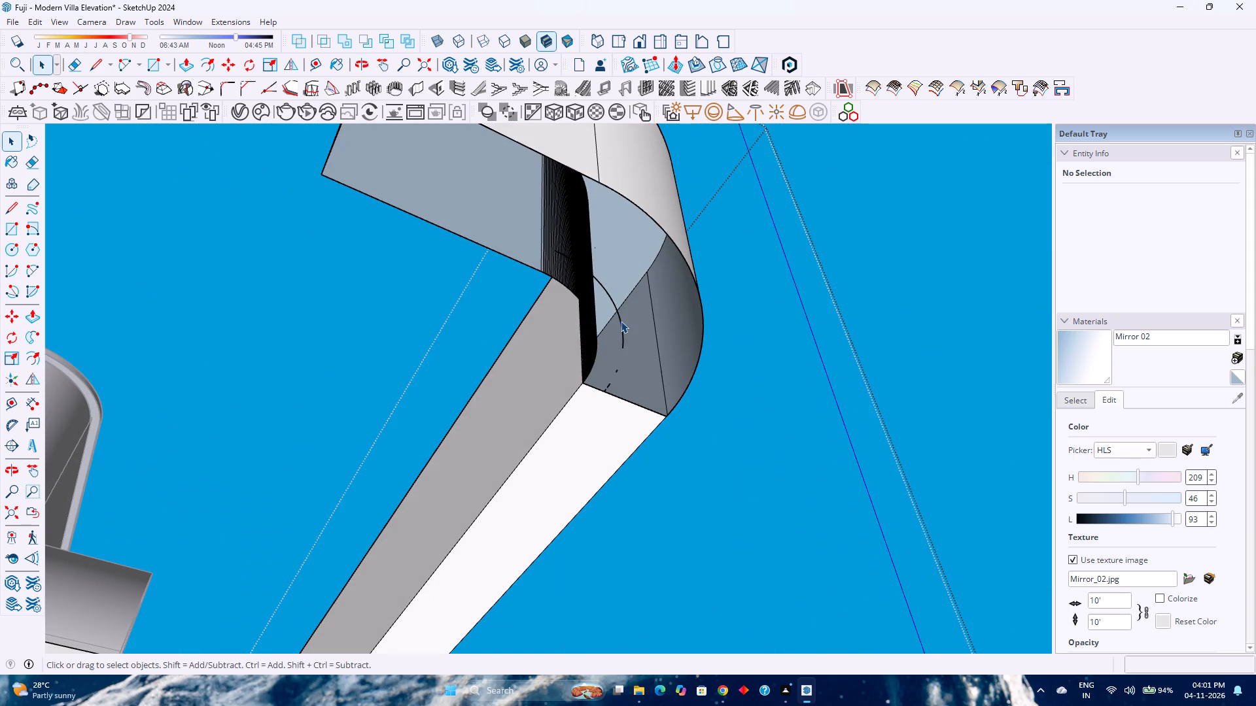
left_click(621, 321)
key("Delete")
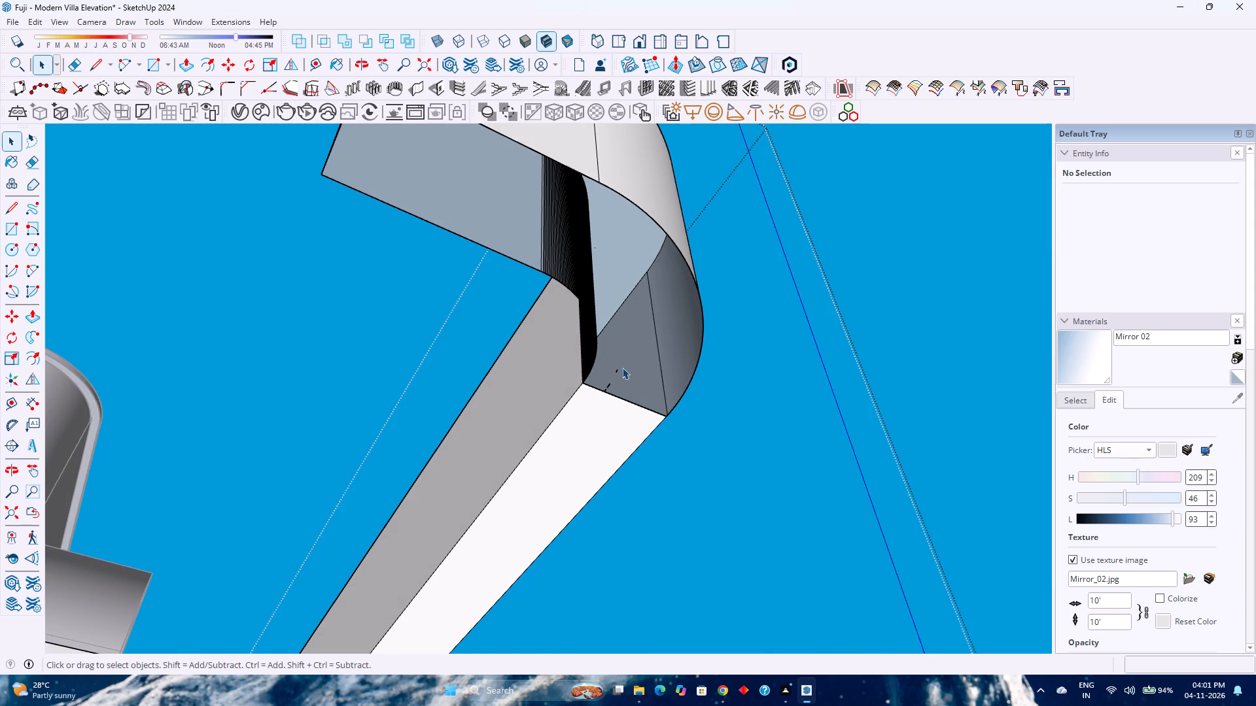
left_click(617, 371)
key("Delete")
double_click(618, 371)
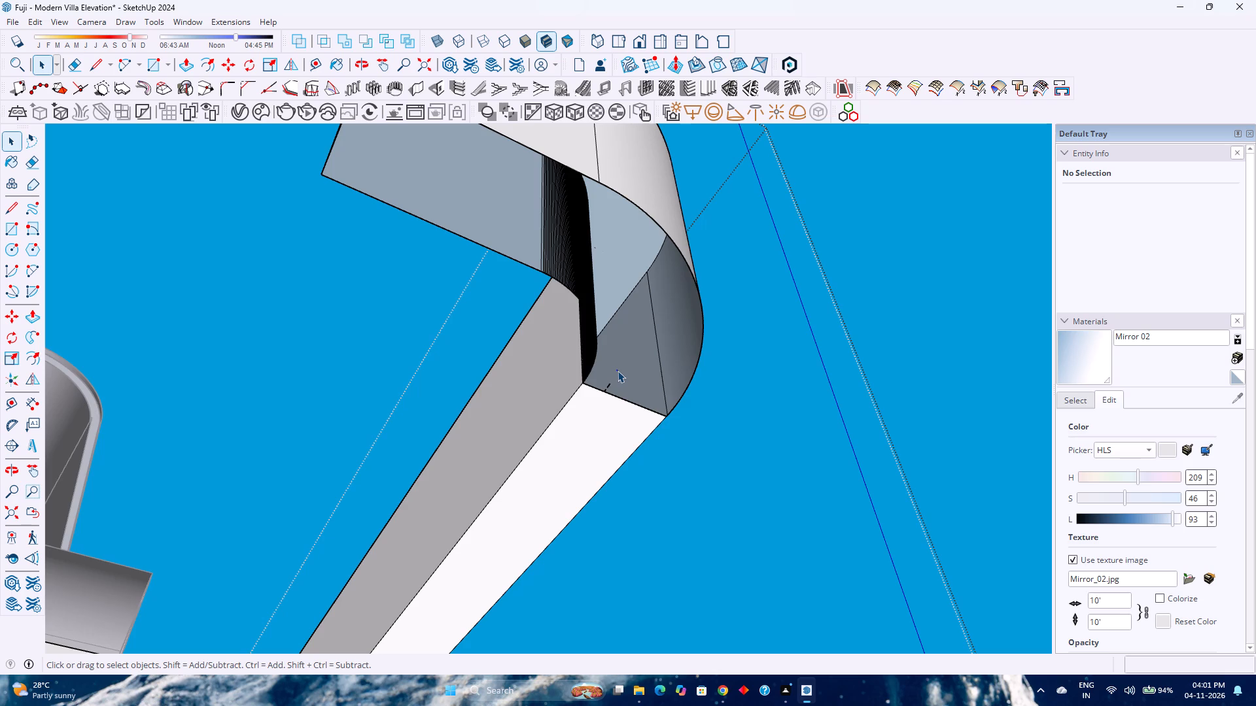
key("Delete")
scroll(609, 384, "up", 6)
triple_click(610, 384)
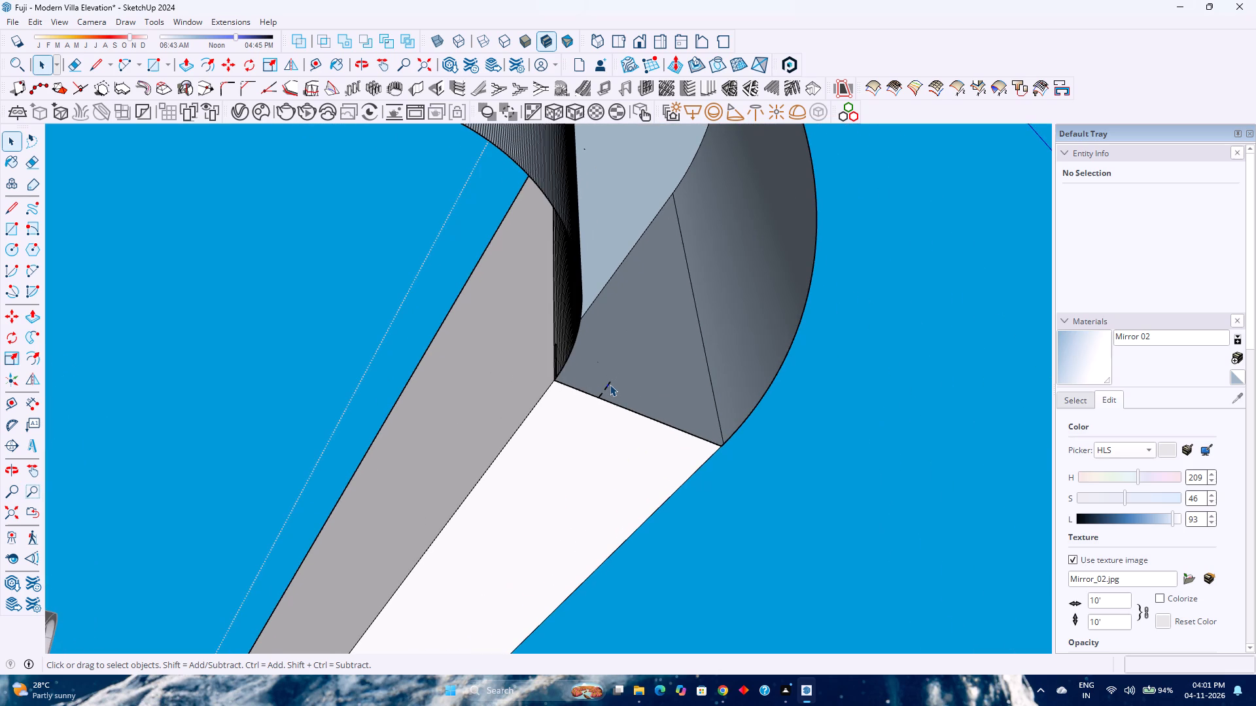
key("Delete")
Delete the short stray edge fragments attached to the end edge of the straight underside inside the open rounded corner.
middle_click_drag(610, 384, 577, 448)
middle_click(577, 448)
middle_click_drag(580, 460, 560, 479)
middle_click(560, 479)
middle_click_drag(539, 491, 528, 413, "shift")
middle_click(528, 411, "shift")
middle_click_drag(529, 409, 487, 527)
middle_click(487, 528)
scroll(562, 416, "up", 2)
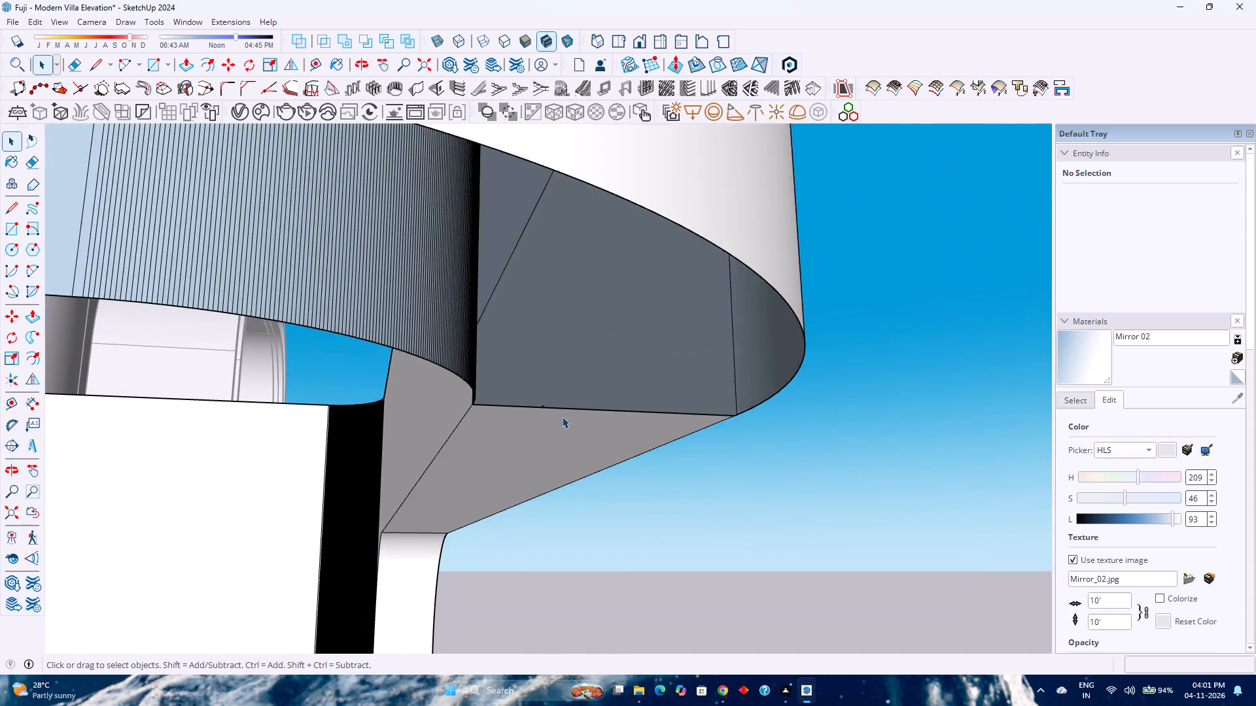
scroll(562, 416, "up", 7)
middle_click(552, 395)
middle_click_drag(503, 435, 504, 431, "shift")
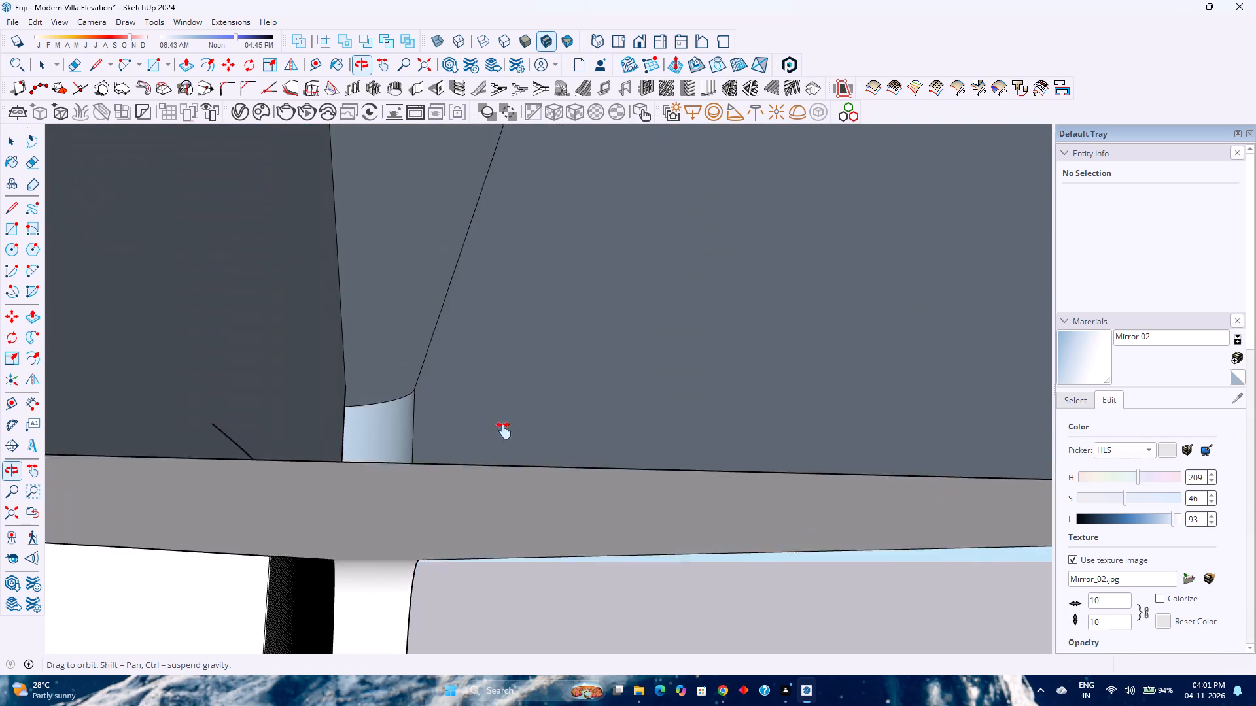
middle_click_drag(504, 431, 500, 414, "shift")
middle_click(500, 414, "shift")
scroll(500, 405, "down", 3)
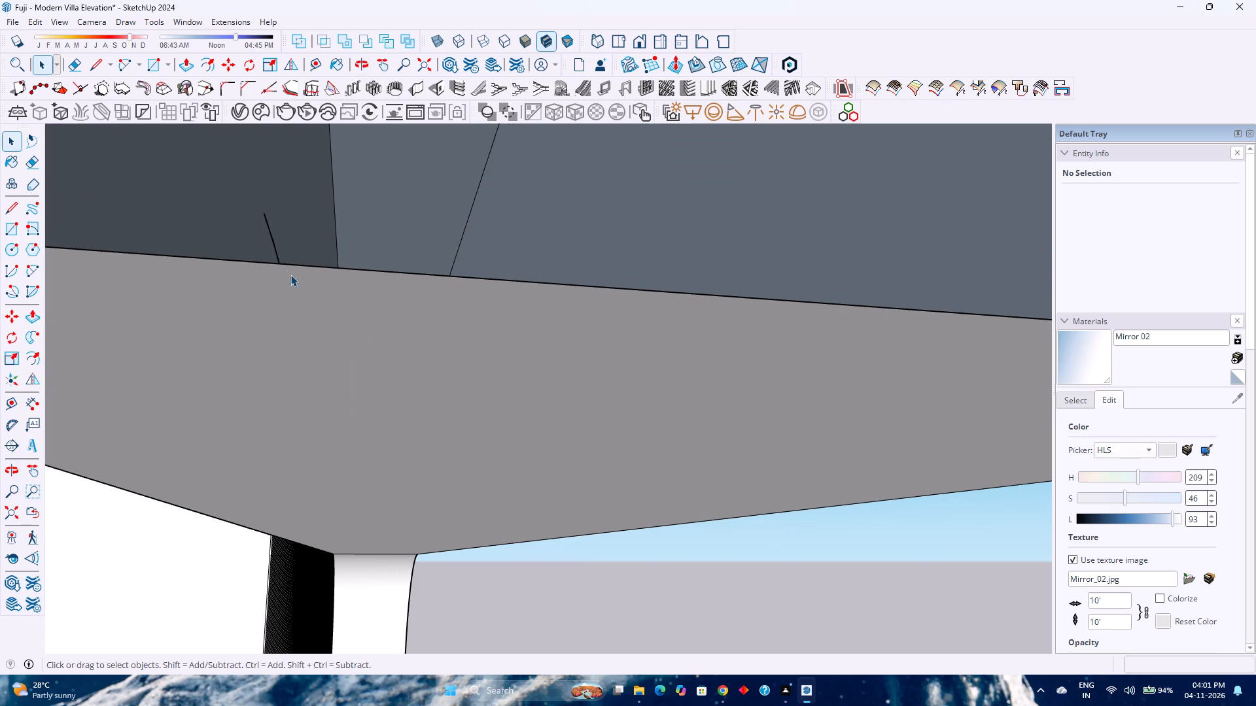
left_click(274, 249)
triple_click(276, 248)
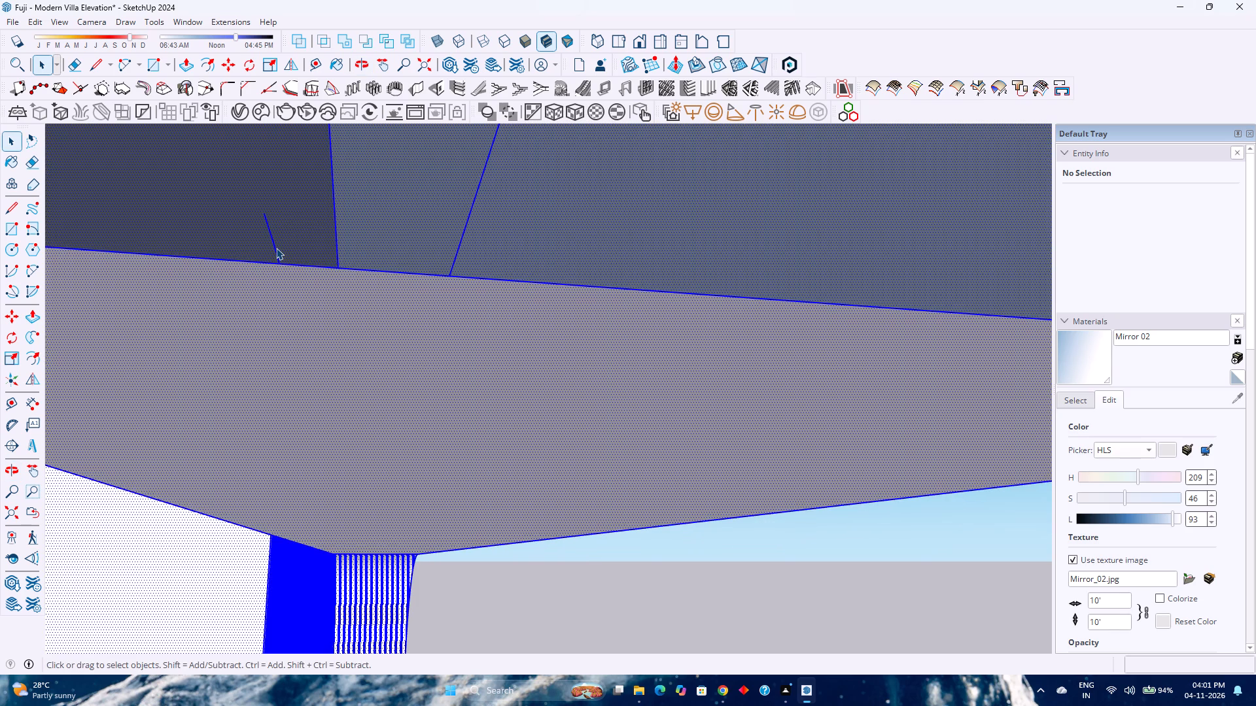
double_click(276, 248)
key("Delete")
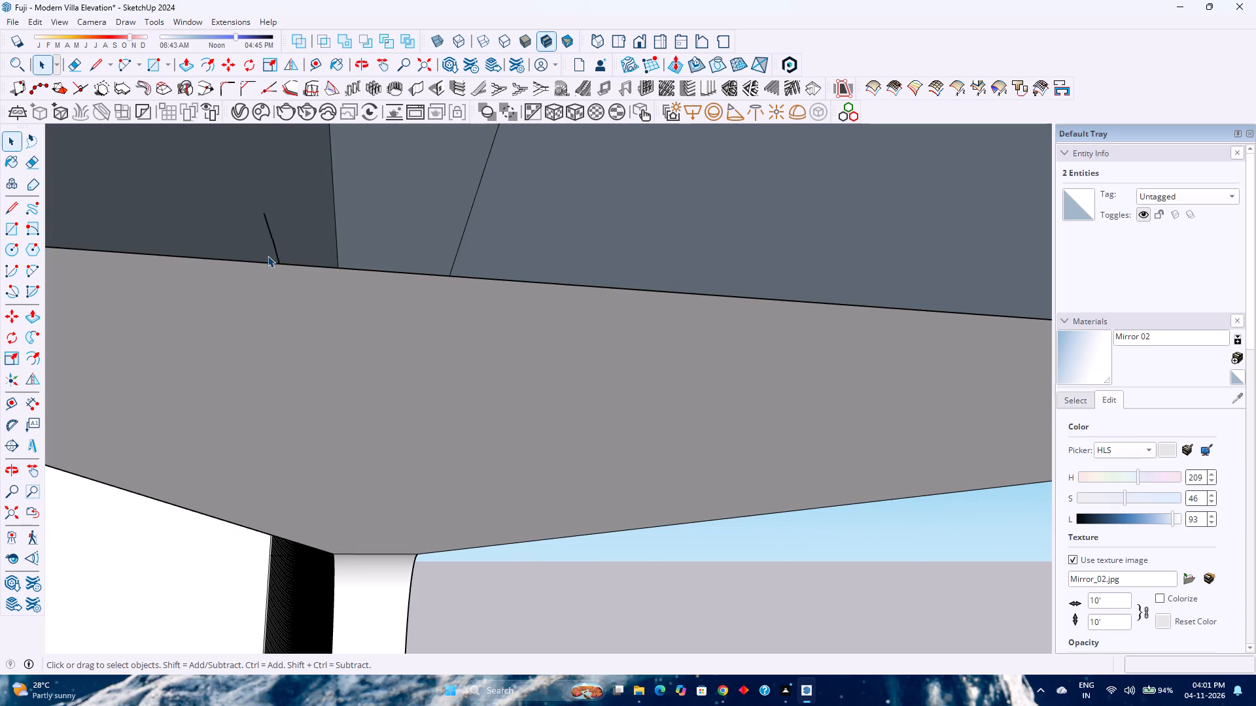
left_click(275, 246)
key("Delete")
left_click(270, 236)
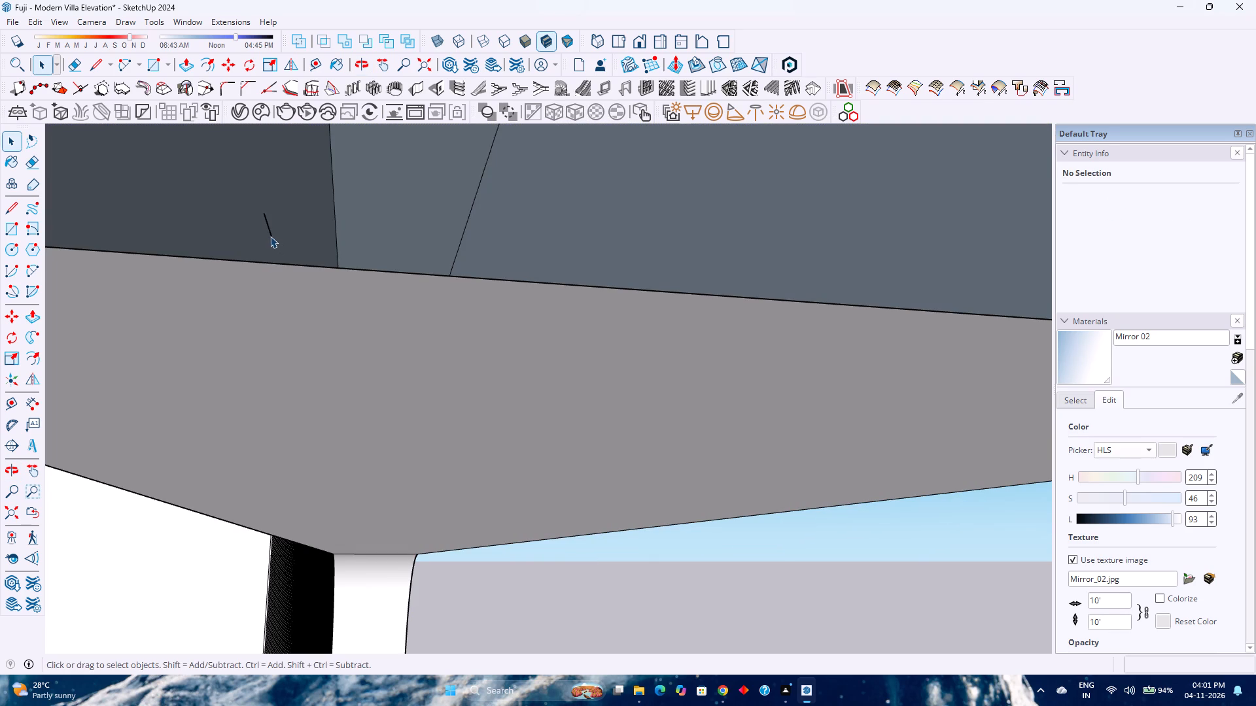
key("Delete")
Draw a 1' line across the upper band where the straight underside meets the rounded corner, closing the open underside with a face.
scroll(348, 317, "down", 20)
scroll(348, 317, "down", 3)
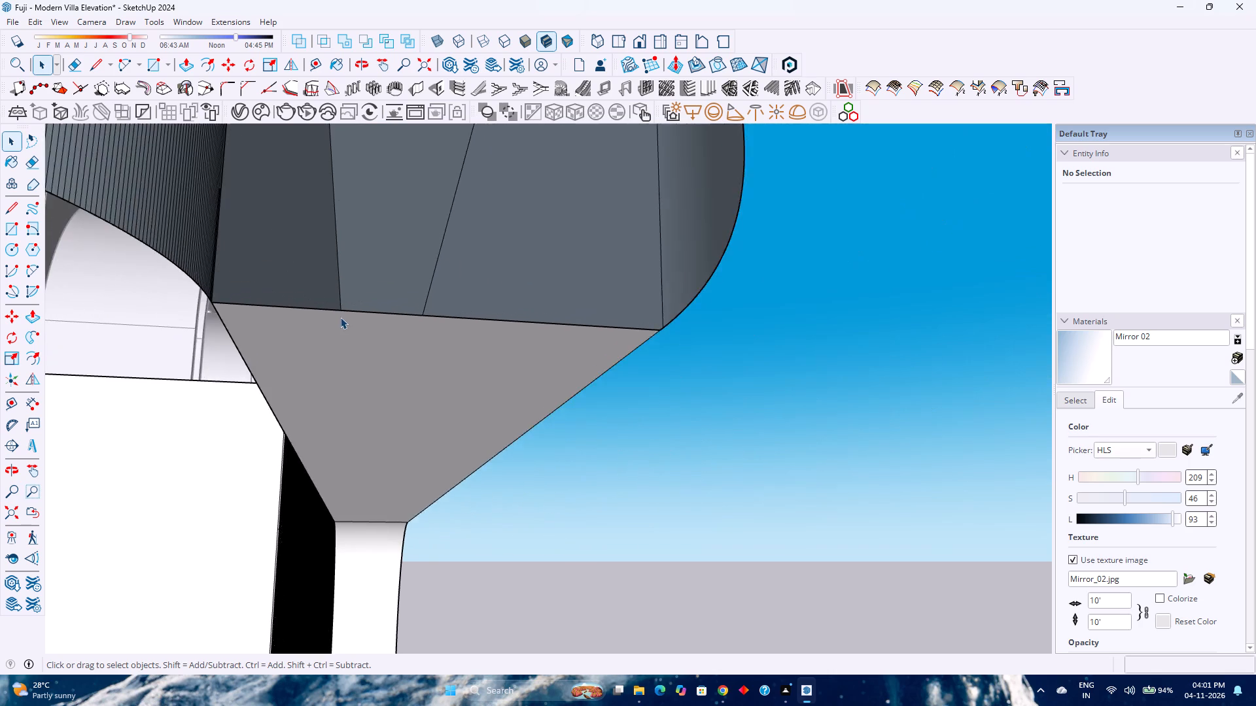
scroll(340, 317, "down", 13)
middle_click_drag(365, 373, 385, 380)
middle_click_drag(390, 380, 396, 380)
scroll(392, 380, "down", 8)
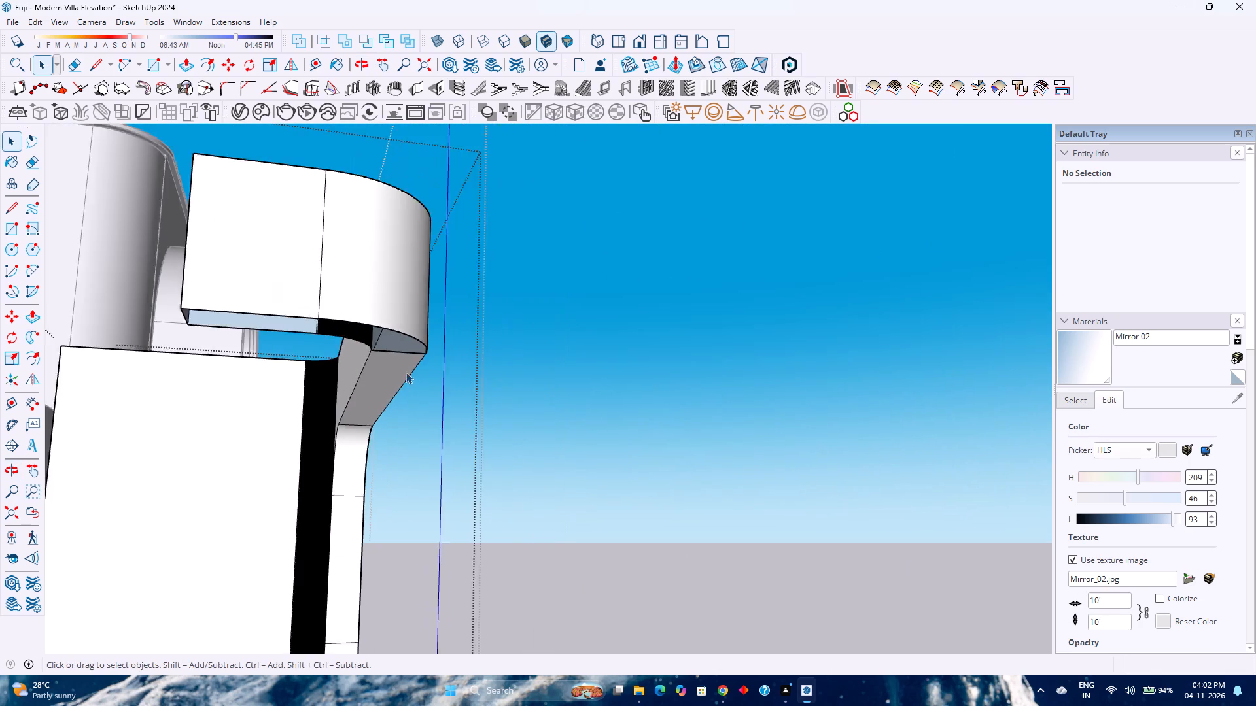
middle_click_drag(400, 370, 561, 254)
middle_click(561, 254)
middle_click(561, 254)
middle_click_drag(541, 273, 436, 403)
middle_click(436, 403)
middle_click(435, 403)
scroll(430, 402, "down", 3)
middle_click_drag(258, 478, 318, 394, "shift")
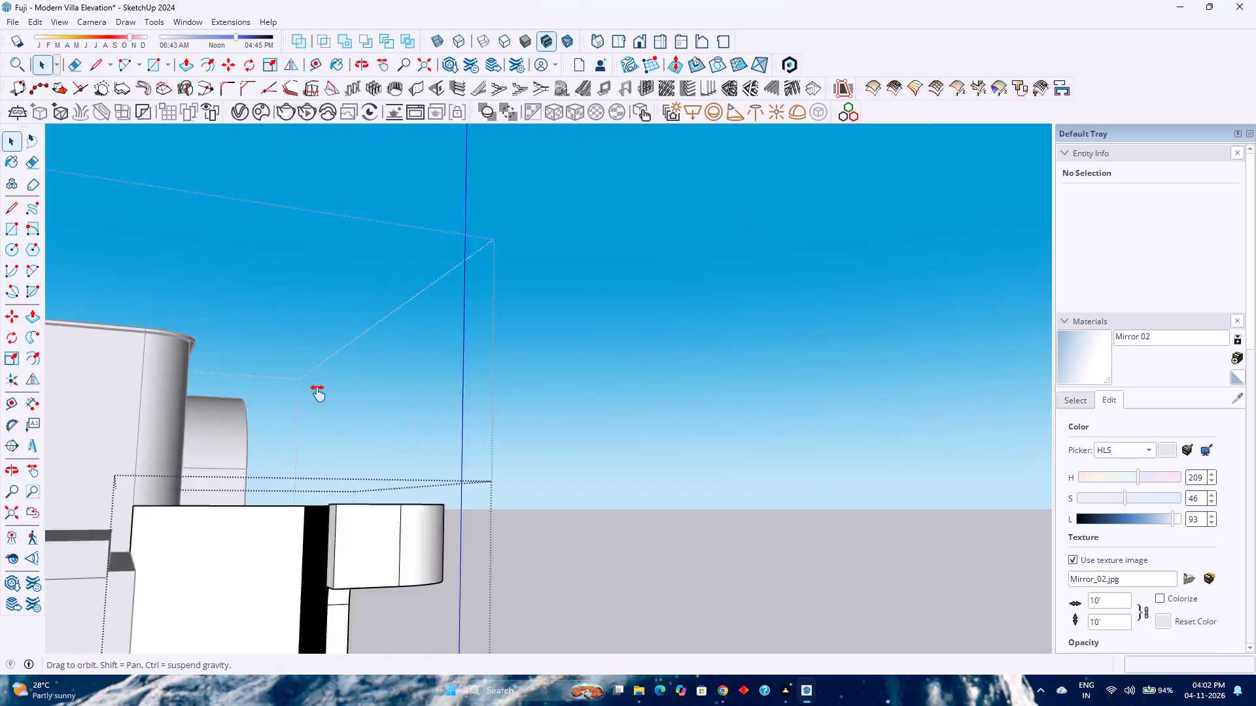
middle_click_drag(318, 394, 384, 339, "shift")
middle_click_drag(384, 339, 391, 335, "shift")
middle_click_drag(481, 417, 389, 630)
middle_click(389, 630)
scroll(515, 445, "up", 4)
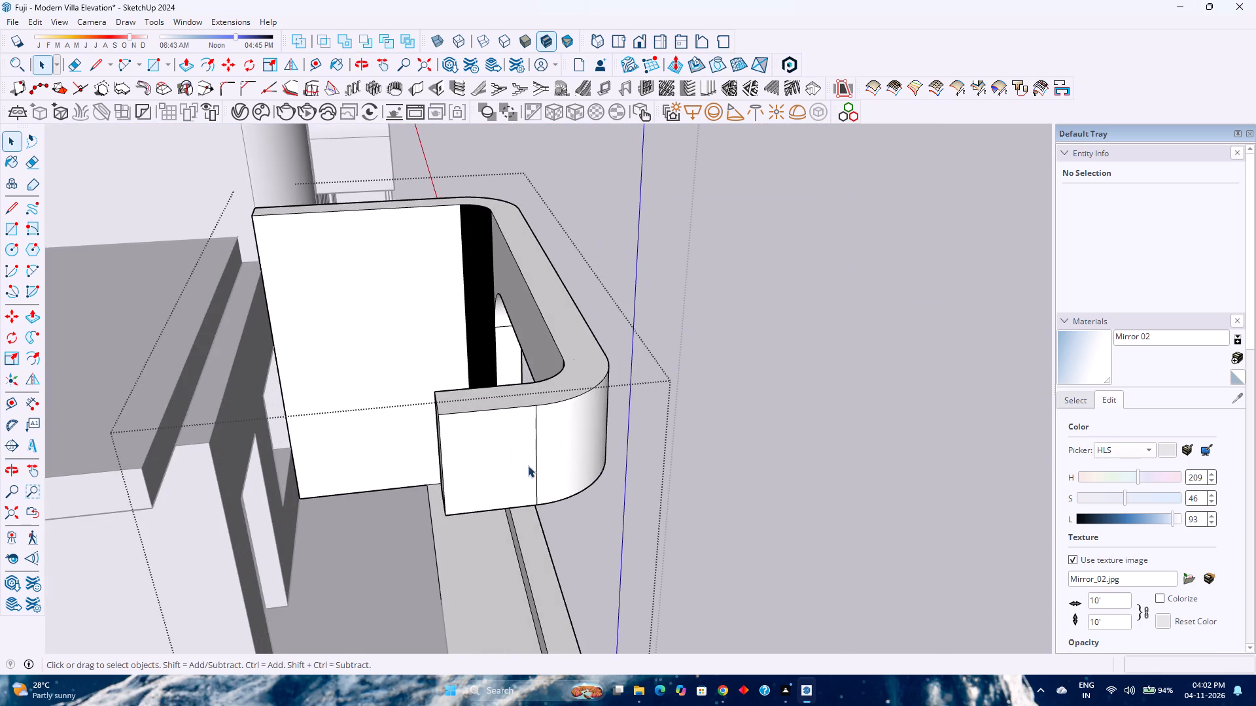
middle_click_drag(529, 469, 570, 307)
middle_click(572, 307)
middle_click_drag(500, 486, 551, 339)
scroll(548, 523, "up", 5)
middle_click_drag(532, 557, 538, 465)
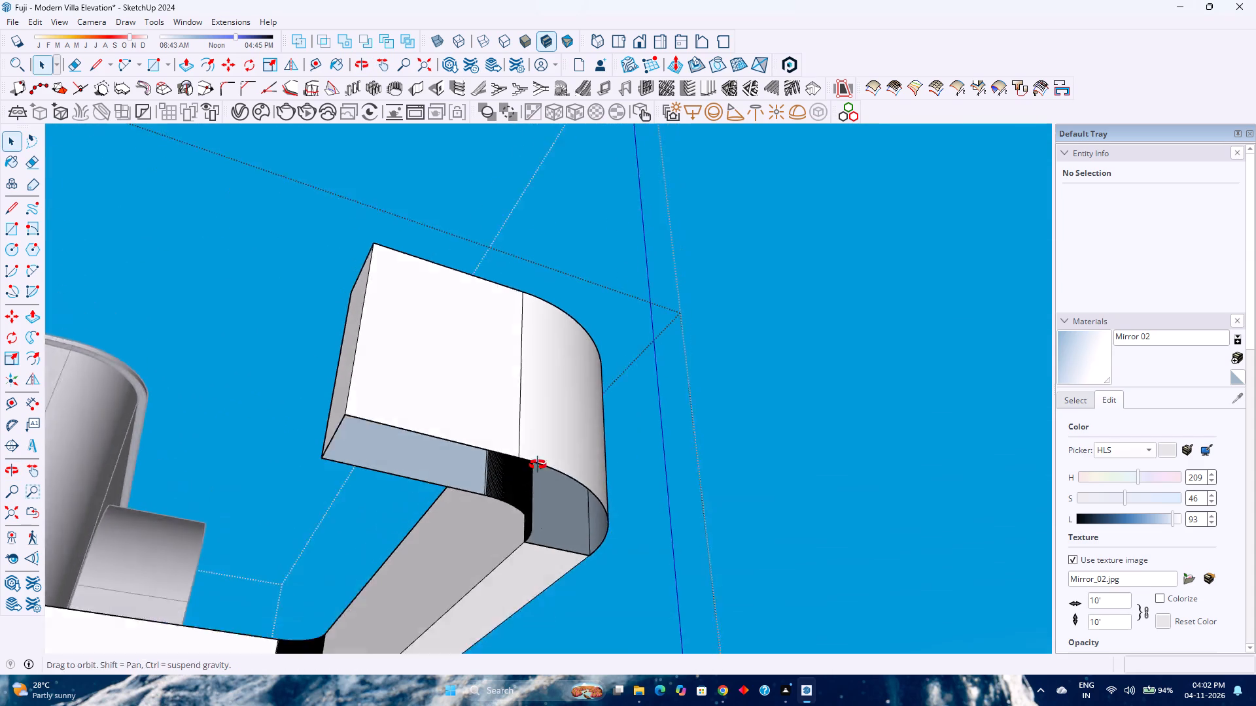
middle_click_drag(538, 465, 551, 432)
scroll(548, 437, "up", 1)
scroll(530, 563, "up", 5)
middle_click_drag(526, 557, 422, 411)
middle_click(415, 411)
middle_click_drag(519, 502, 461, 419)
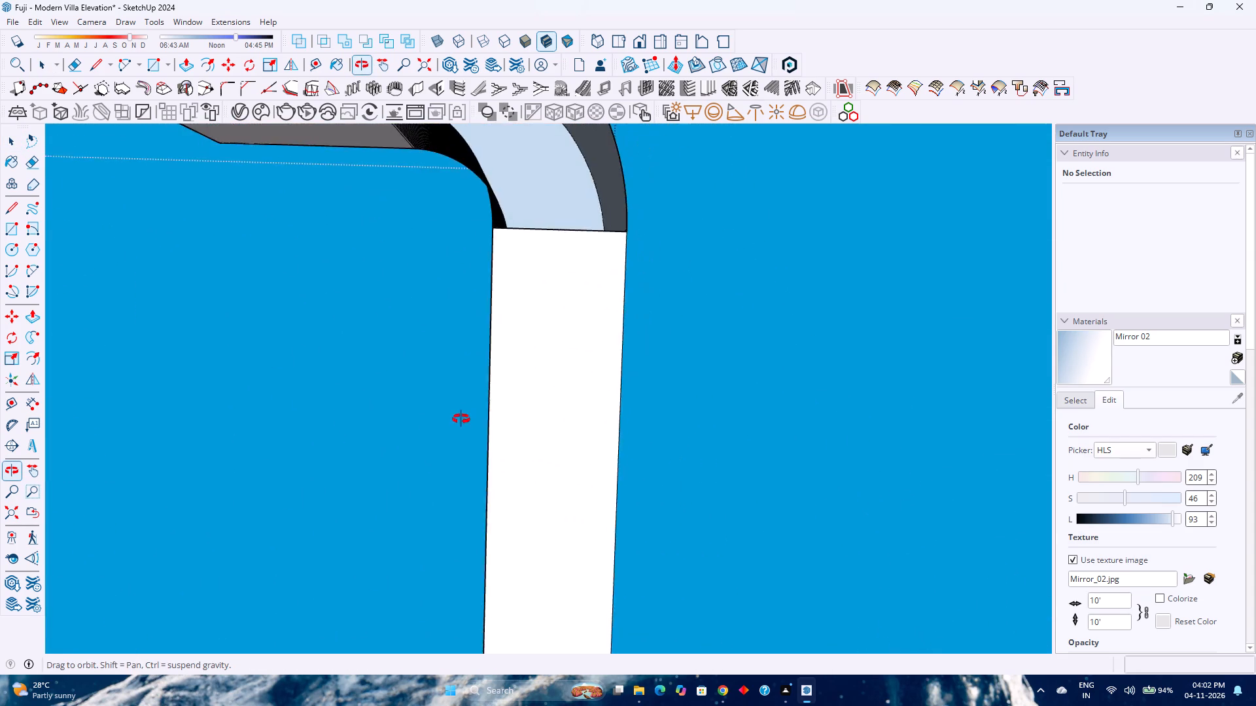
middle_click_drag(461, 419, 430, 463)
middle_click_drag(459, 459, 563, 483, "shift")
middle_click(563, 483, "shift")
middle_click_drag(633, 483, 411, 507)
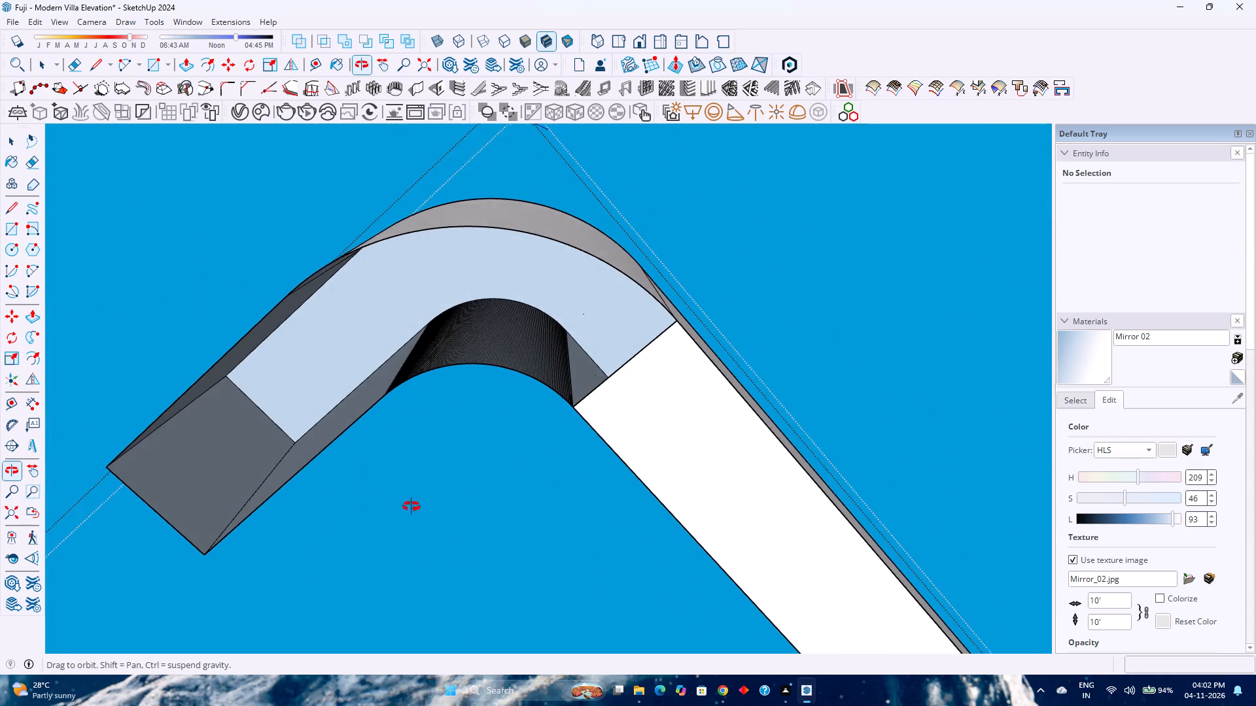
middle_click_drag(411, 507, 411, 514)
key("l")
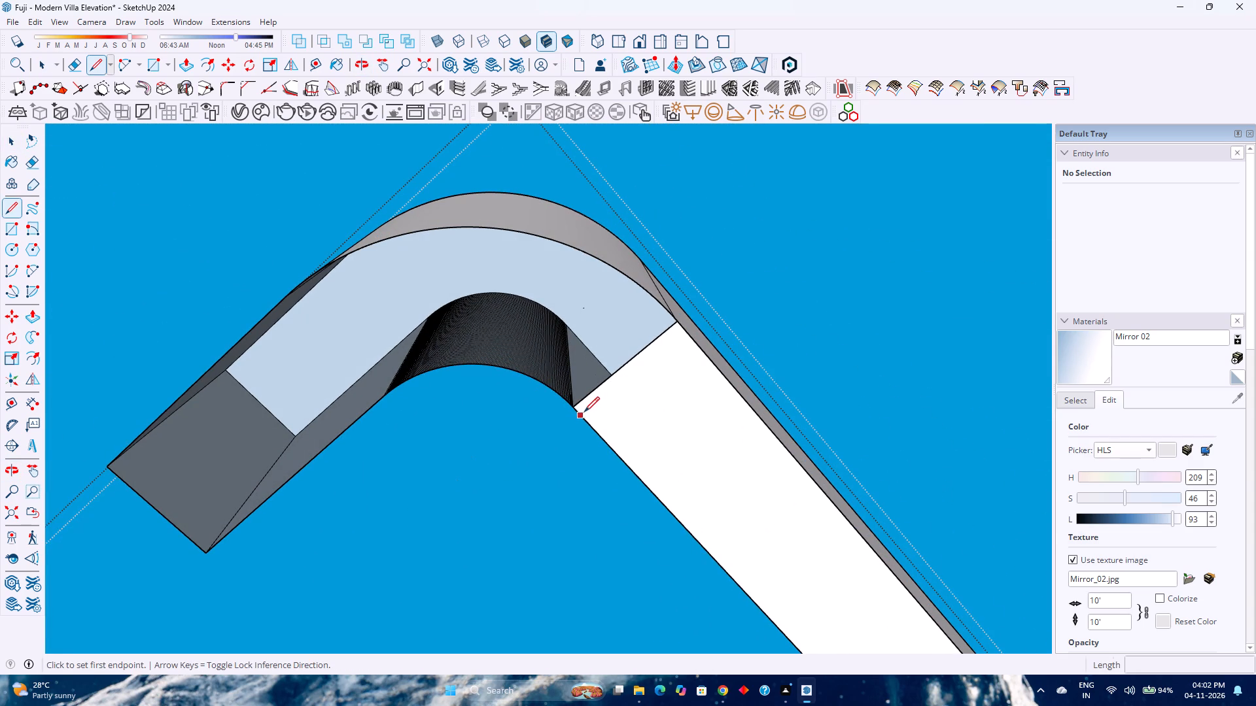
left_click(574, 411)
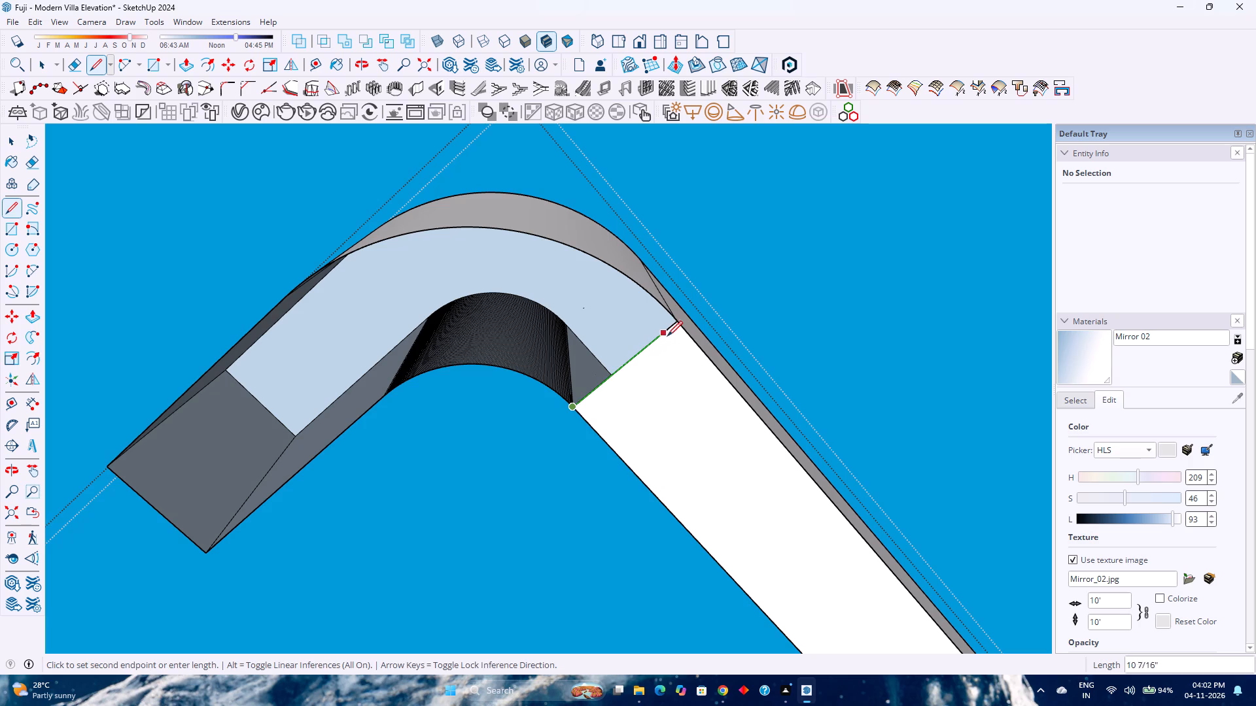
scroll(684, 322, "up", 4)
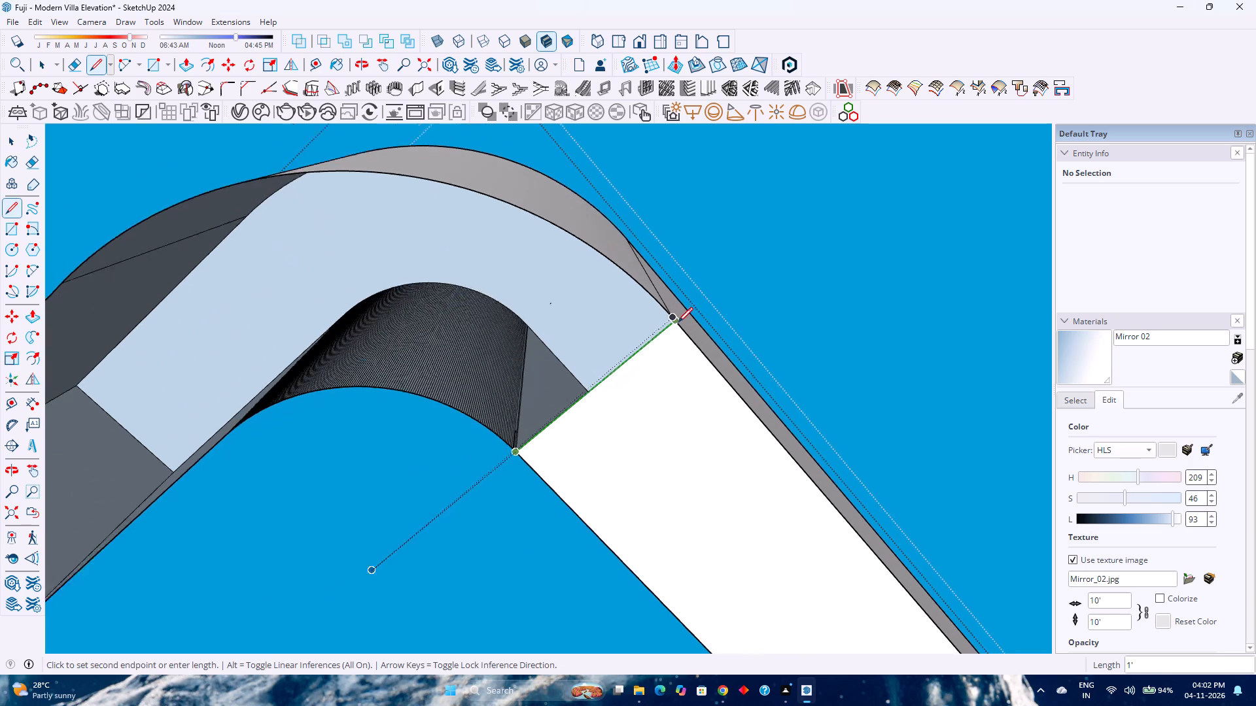
scroll(678, 322, "up", 5)
left_click(678, 322)
scroll(674, 332, "down", 10)
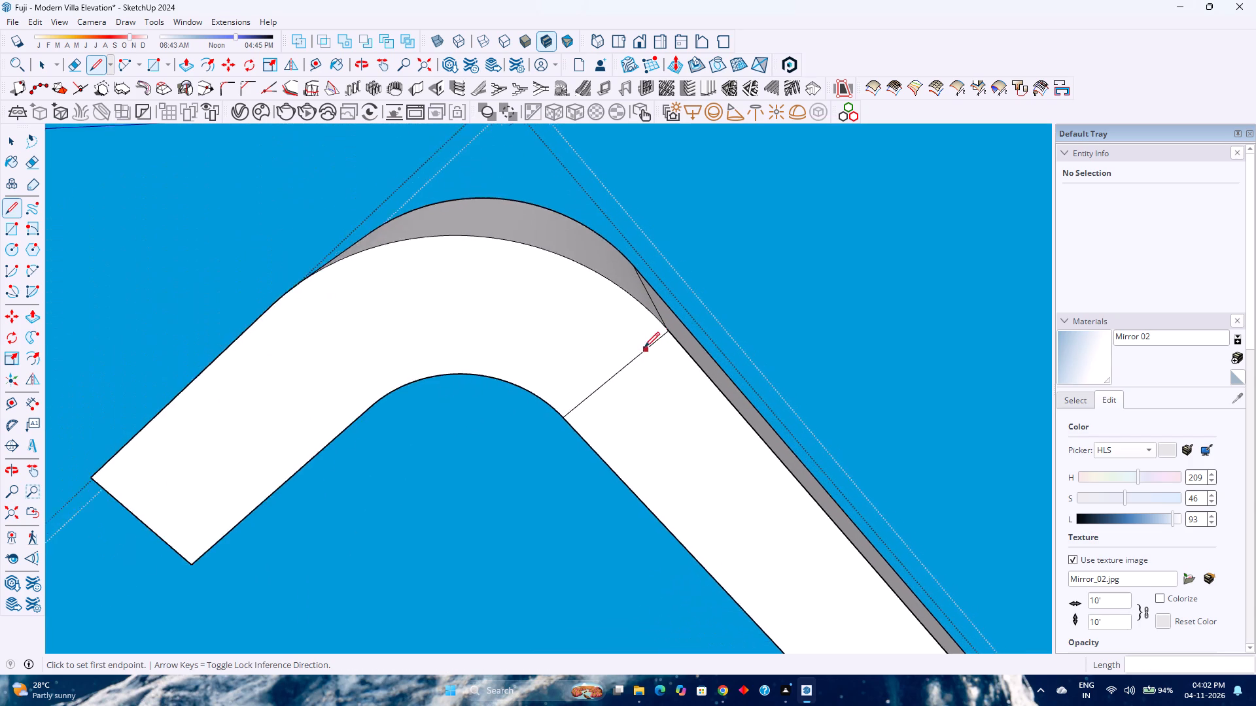
scroll(644, 347, "down", 5)
Delete the dividing line across the underside at the rounded corner, merging the straight and curved parts into one face.
key("space")
left_click(562, 298)
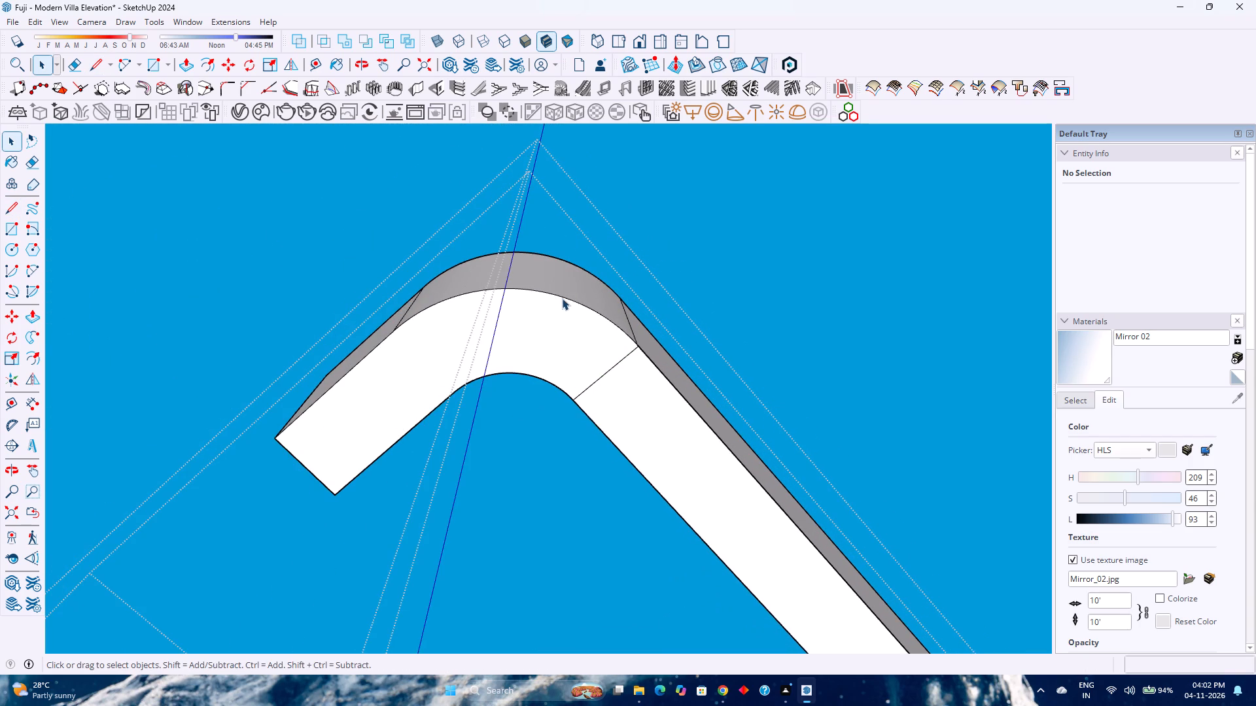
left_click(563, 297)
left_click(612, 367)
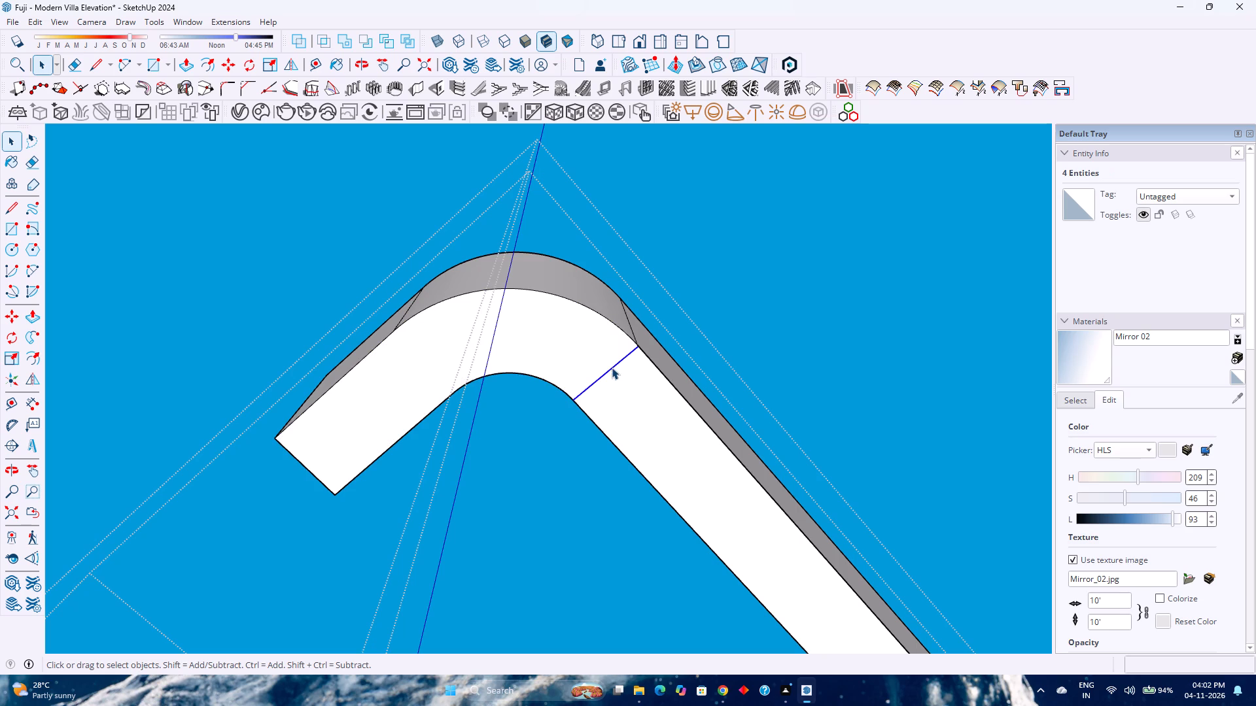
key("Delete")
left_click(541, 377)
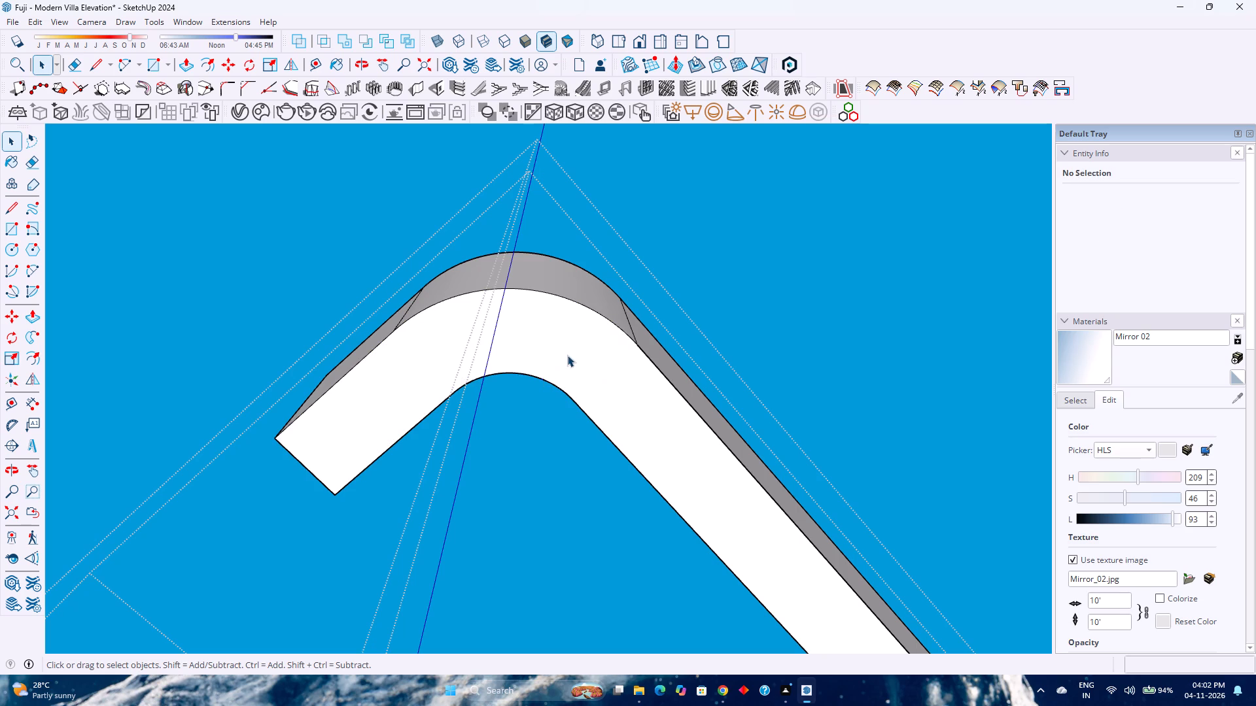
Check the underside's outer edge segments along the short end, the rounded corner and the long straight run by selecting them.
left_click(589, 307)
double_click(589, 309)
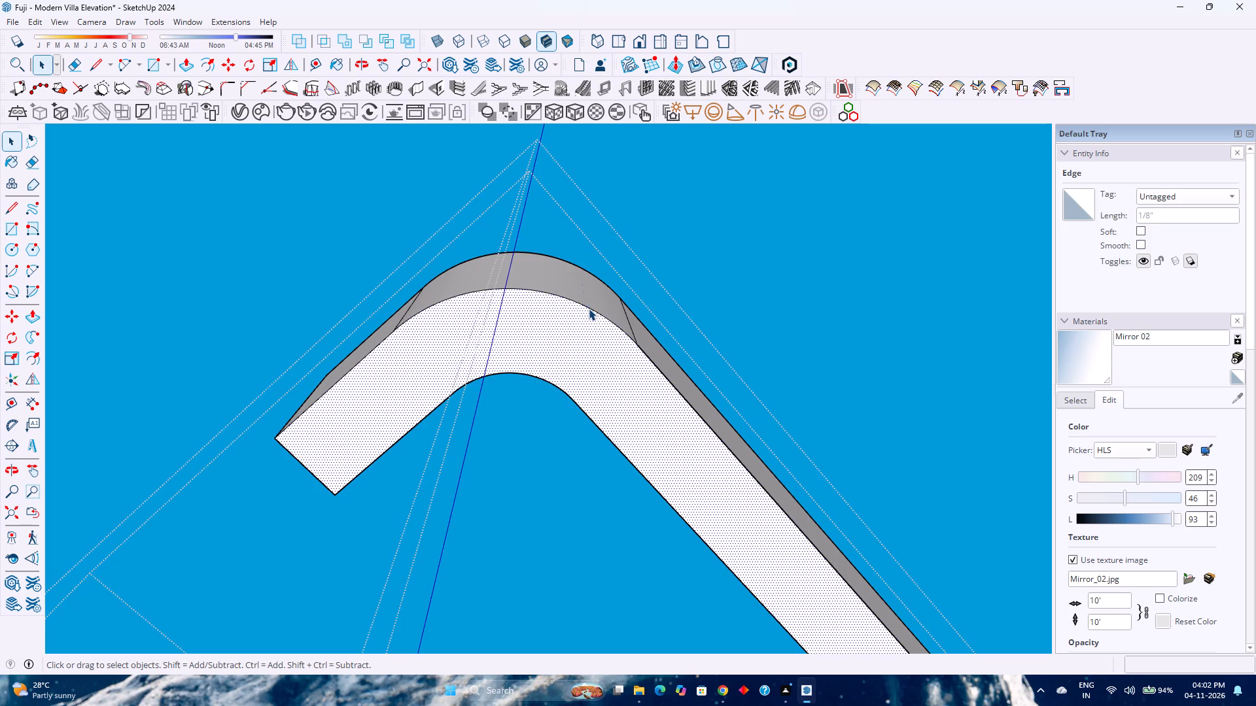
left_click(593, 308)
left_click(380, 343, "ctrl")
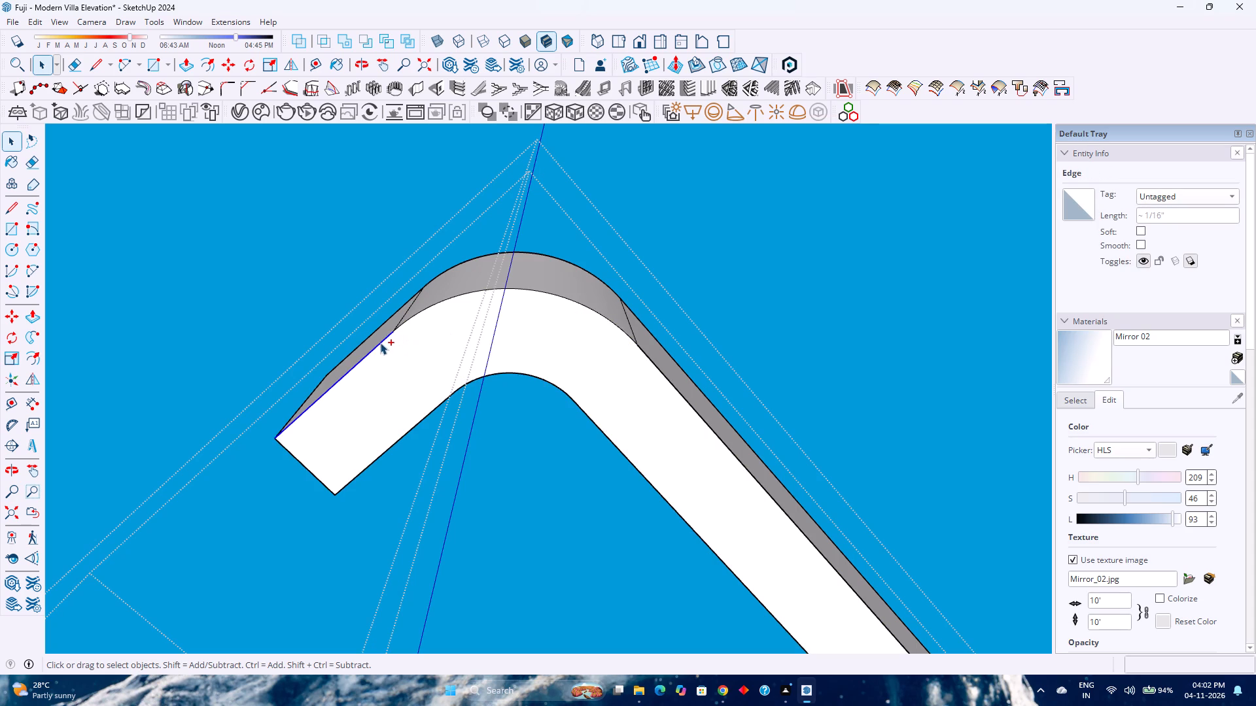
left_click(409, 321, "ctrl")
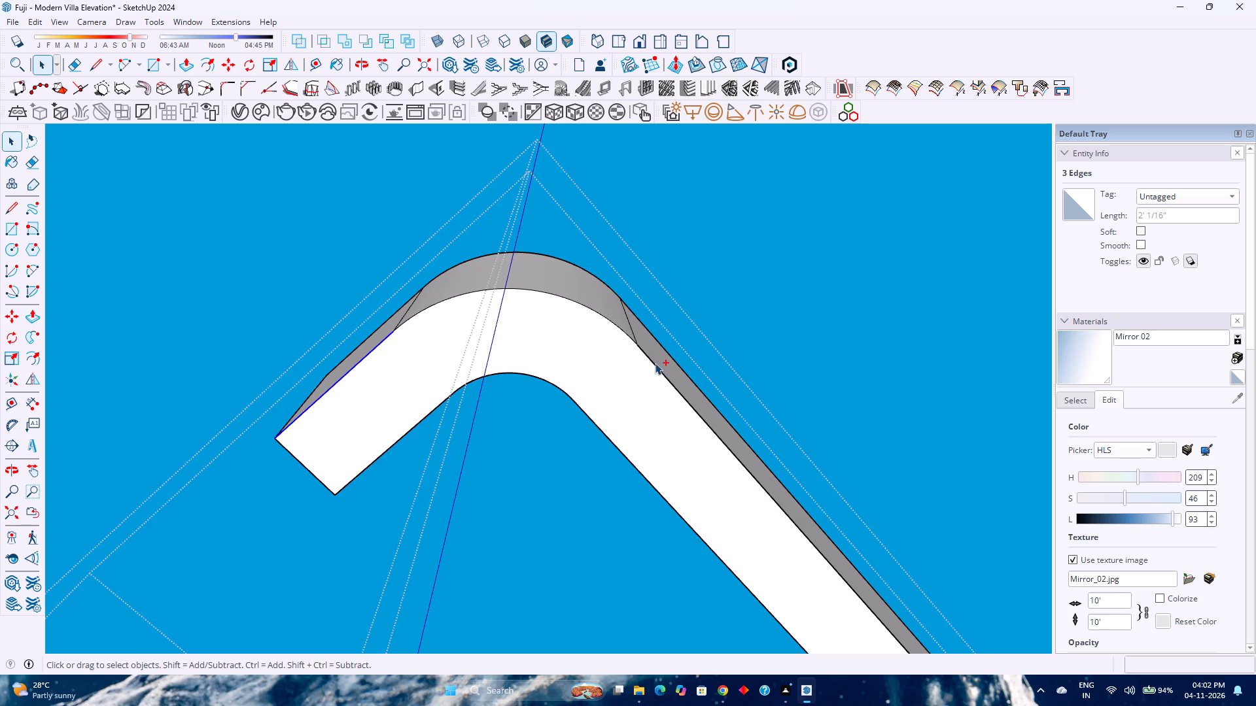
left_click(656, 369, "ctrl")
left_click(657, 369, "ctrl")
left_click(657, 369, "ctrl")
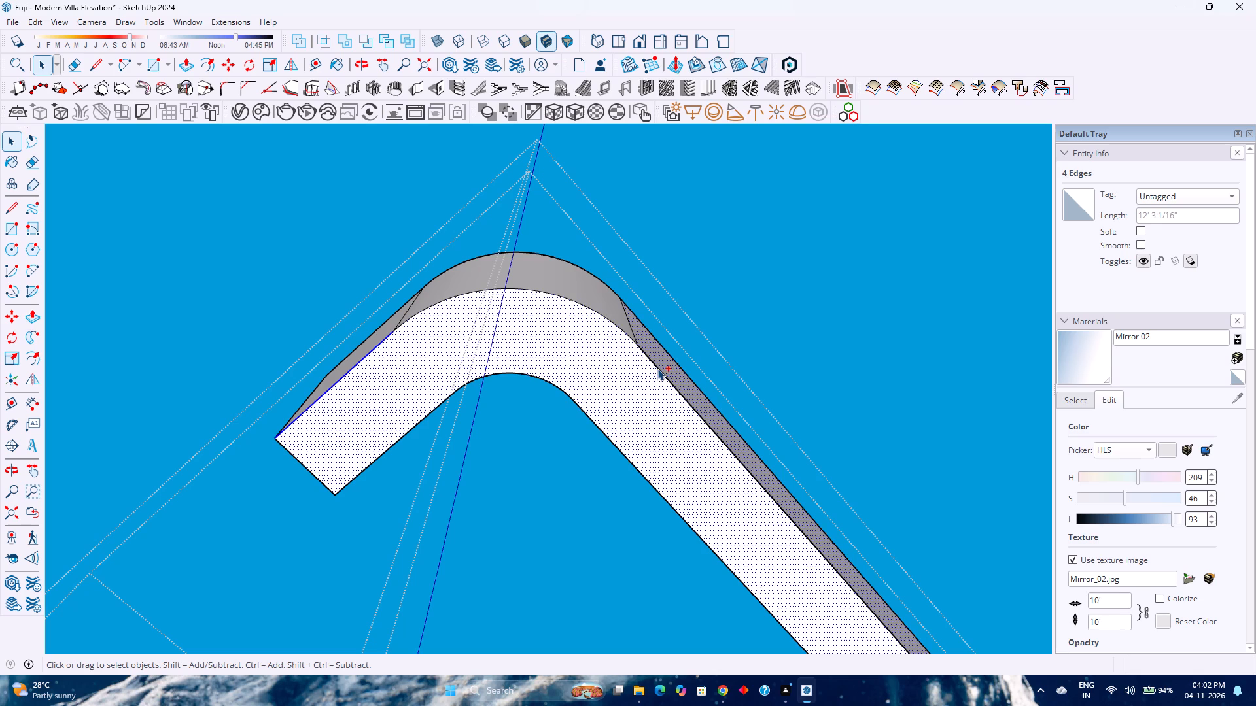
left_click(668, 382)
Inspect the upper band's rebuilt underside face and its long outer edge from below.
scroll(640, 395, "down", 3)
middle_click_drag(618, 430, 608, 422, "shift")
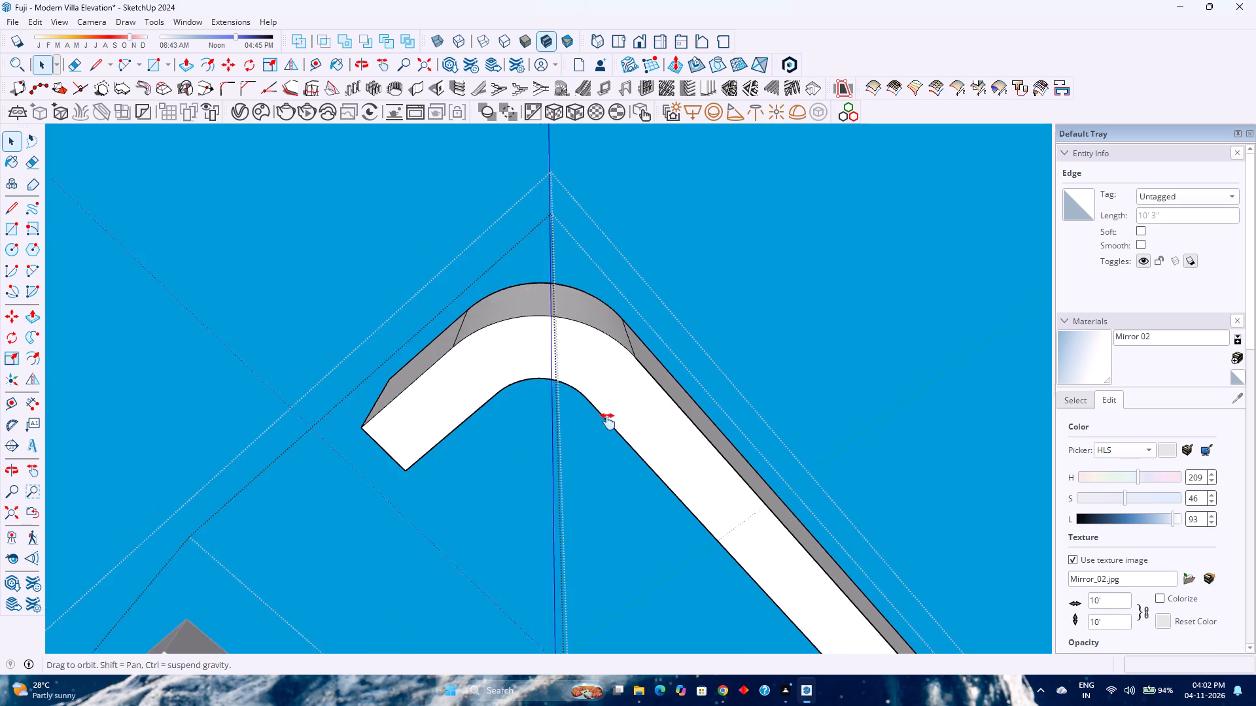
middle_click_drag(608, 422, 517, 340, "shift")
scroll(513, 339, "down", 3)
scroll(552, 388, "down", 2, "shift")
middle_click_drag(566, 401, 540, 365, "shift")
middle_click_drag(540, 365, 533, 357, "shift")
middle_click_drag(521, 348, 617, 527)
middle_click_drag(621, 531, 583, 448, "shift")
middle_click_drag(581, 434, 580, 427, "shift")
middle_click(579, 419, "shift")
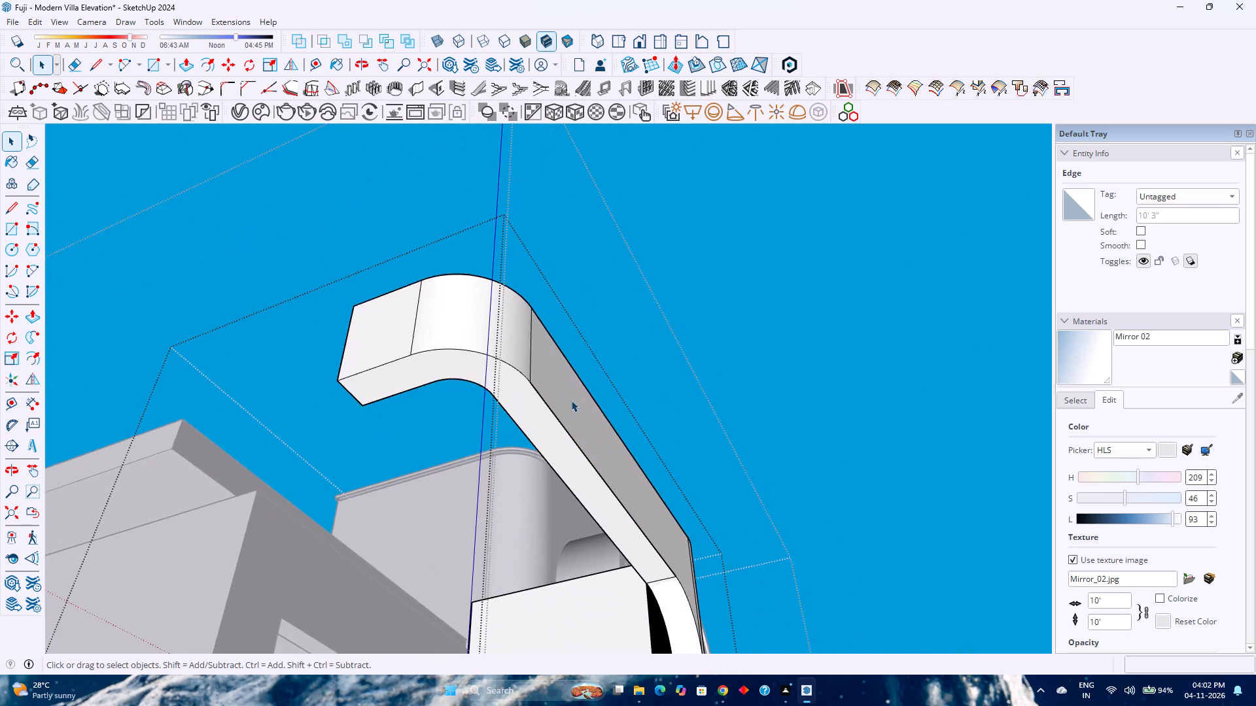
scroll(571, 400, "down", 6)
middle_click_drag(597, 480, 555, 396, "shift")
middle_click(555, 396, "shift")
left_click(555, 394)
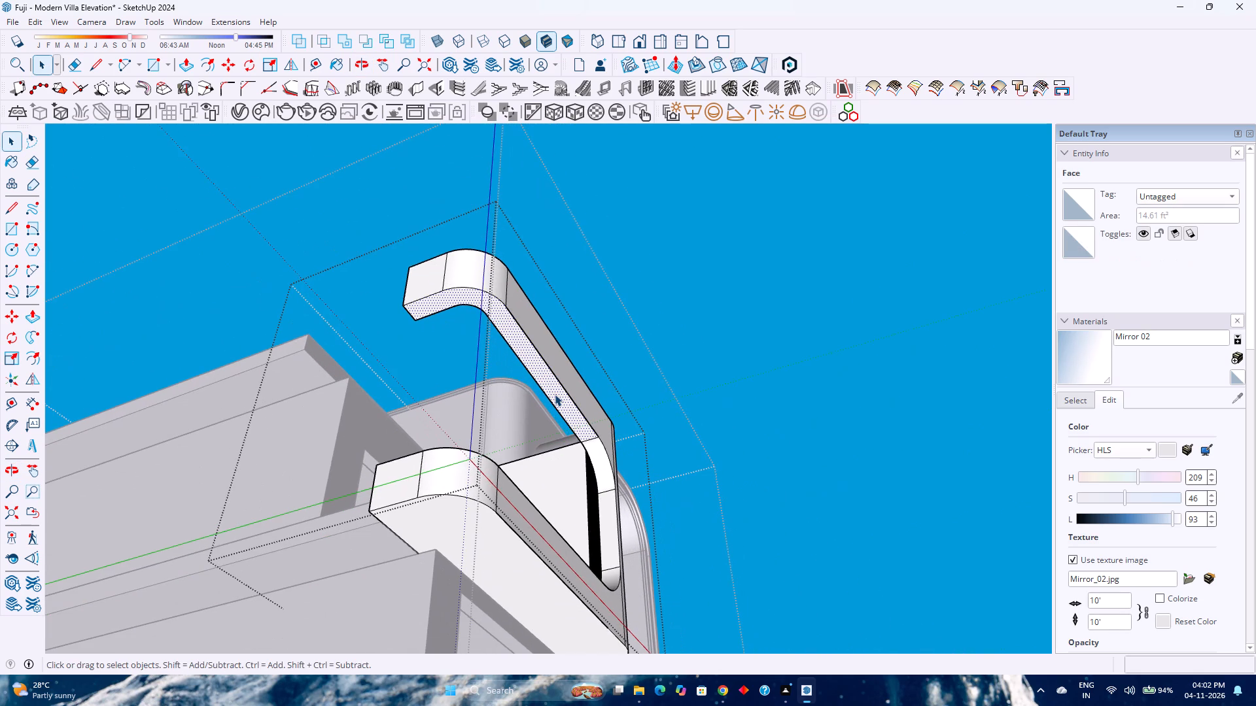
double_click(555, 394)
left_click(560, 382)
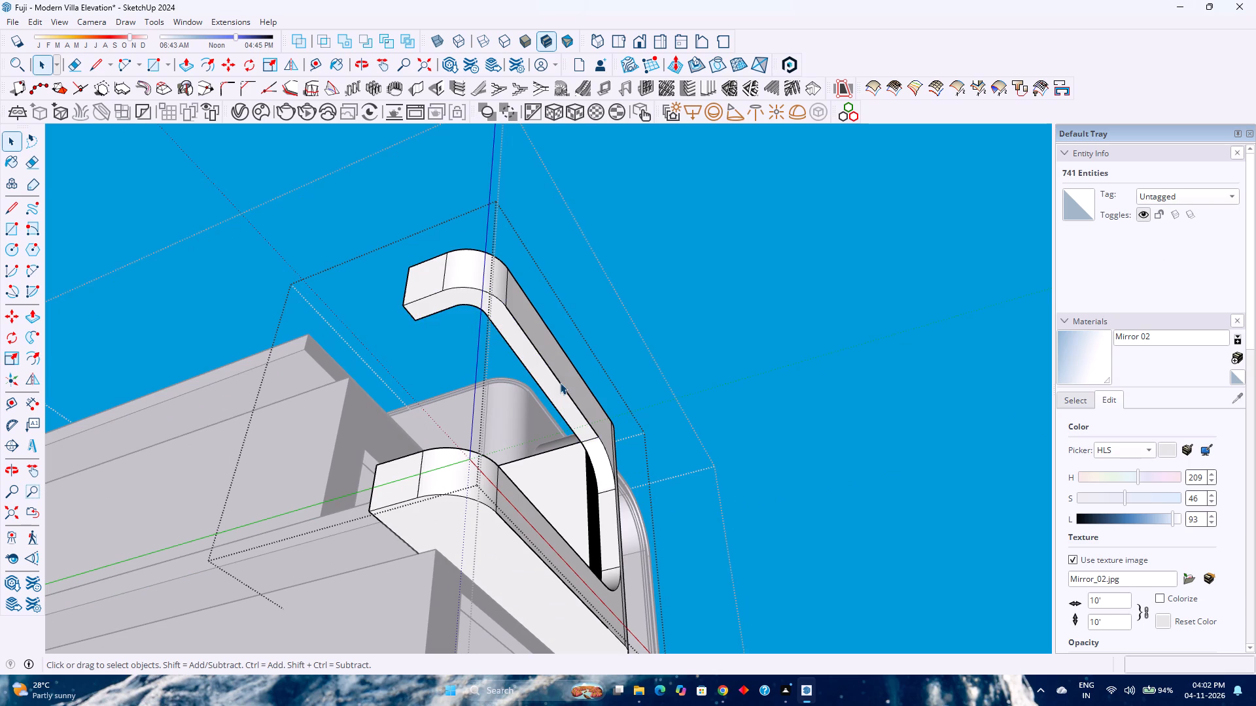
scroll(560, 382, "up", 7)
left_click(565, 391)
left_click(565, 394)
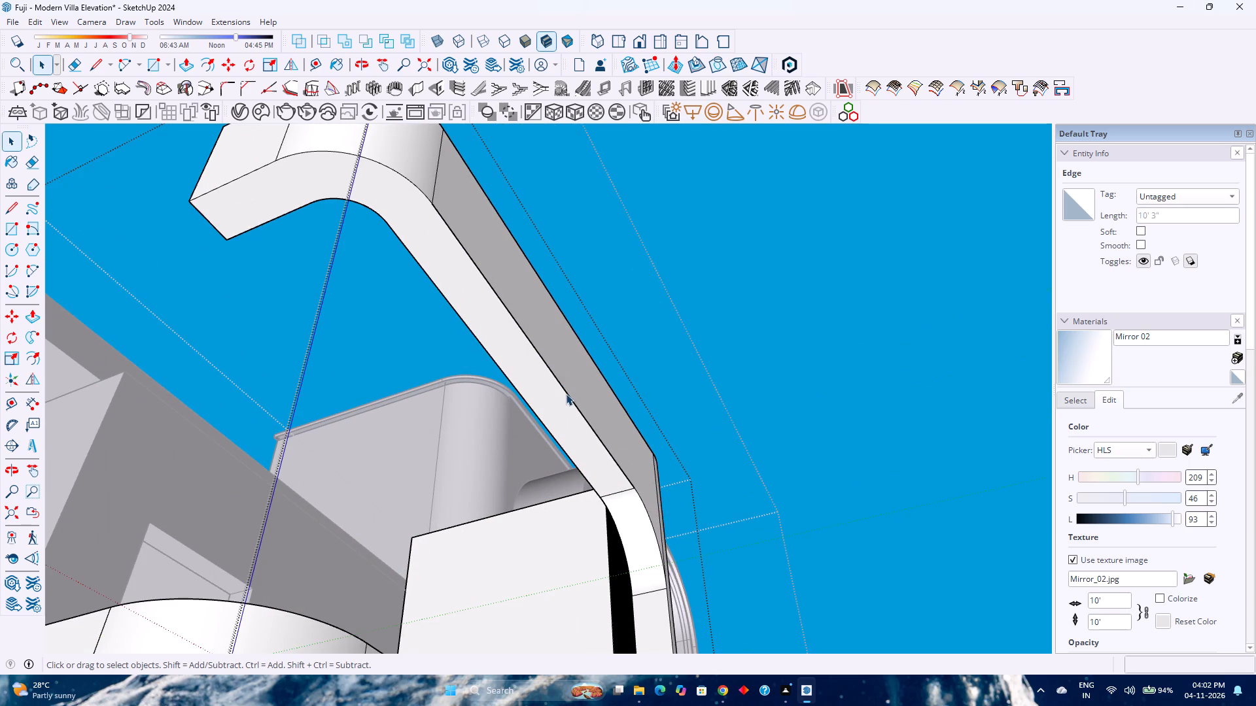
scroll(566, 394, "up", 4)
double_click(568, 394)
Examine the junction where the upper band's straight underside meets the rounded corner, checking its outer edge up close.
scroll(569, 406, "up", 3)
middle_click_drag(580, 410, 460, 489)
middle_click(460, 489)
middle_click(460, 489)
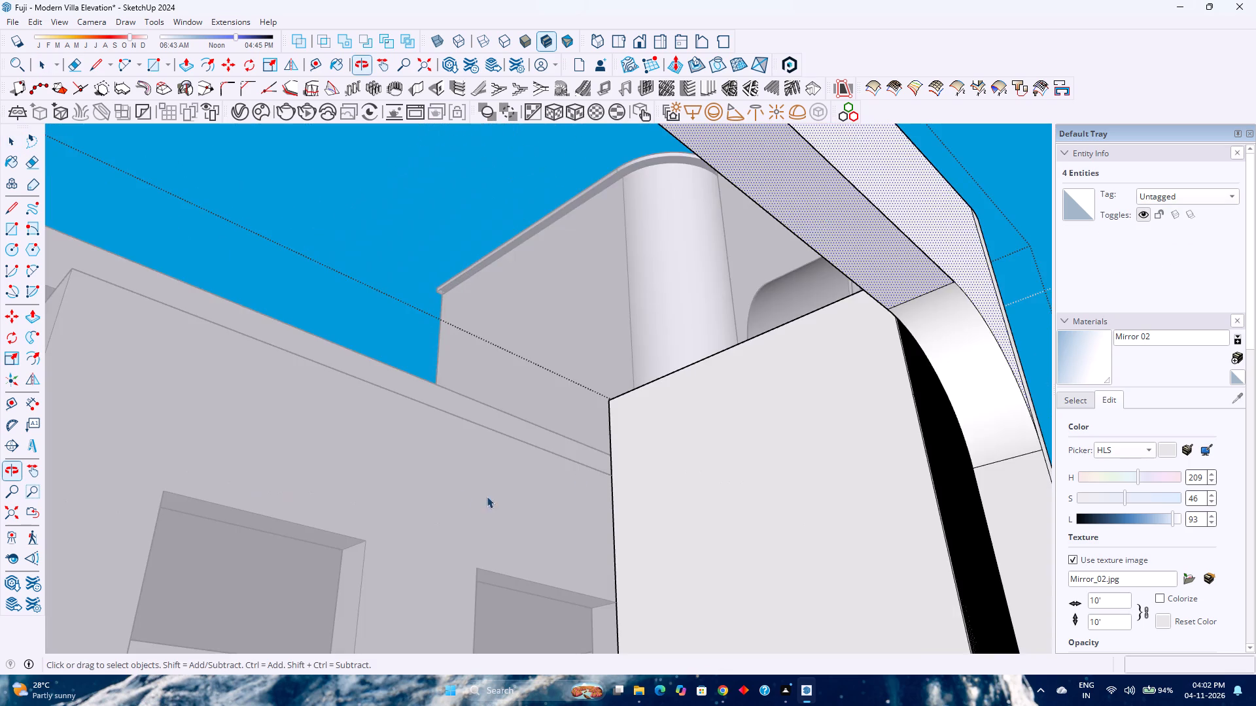
scroll(618, 445, "down", 9)
middle_click_drag(631, 435, 591, 488)
middle_click(589, 489)
scroll(623, 482, "up", 7)
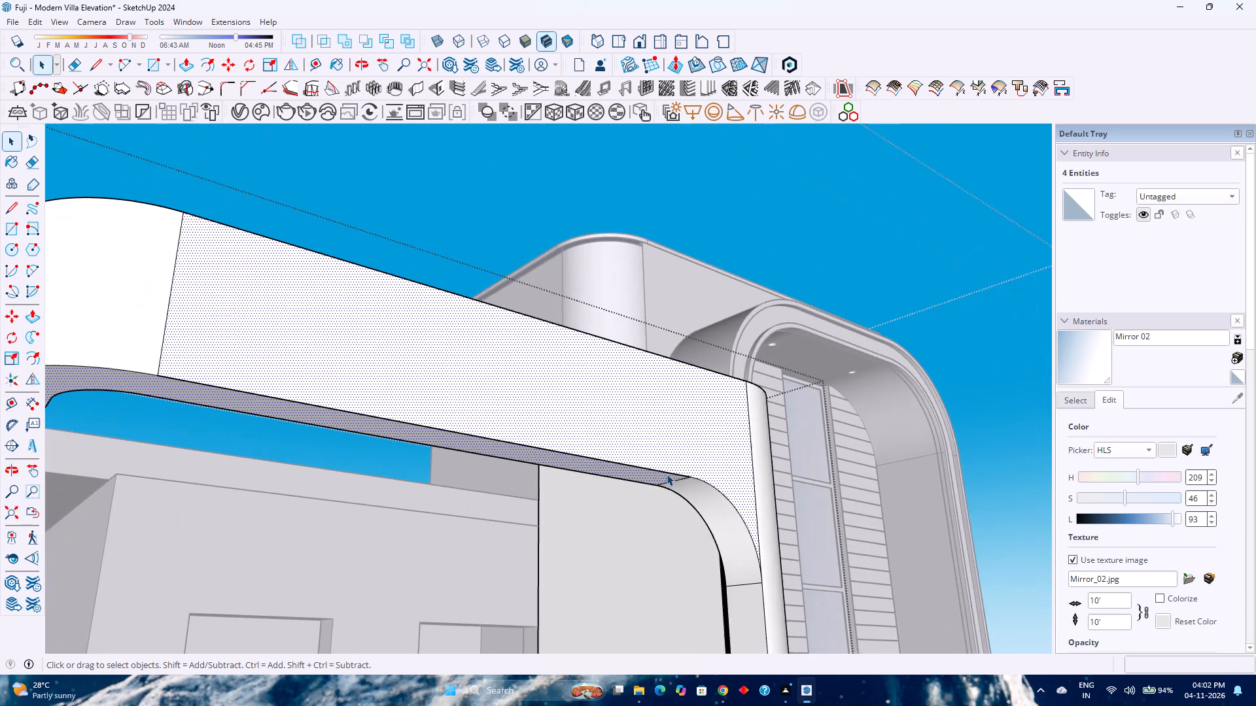
left_click(684, 473)
left_click(685, 475)
scroll(679, 477, "up", 3)
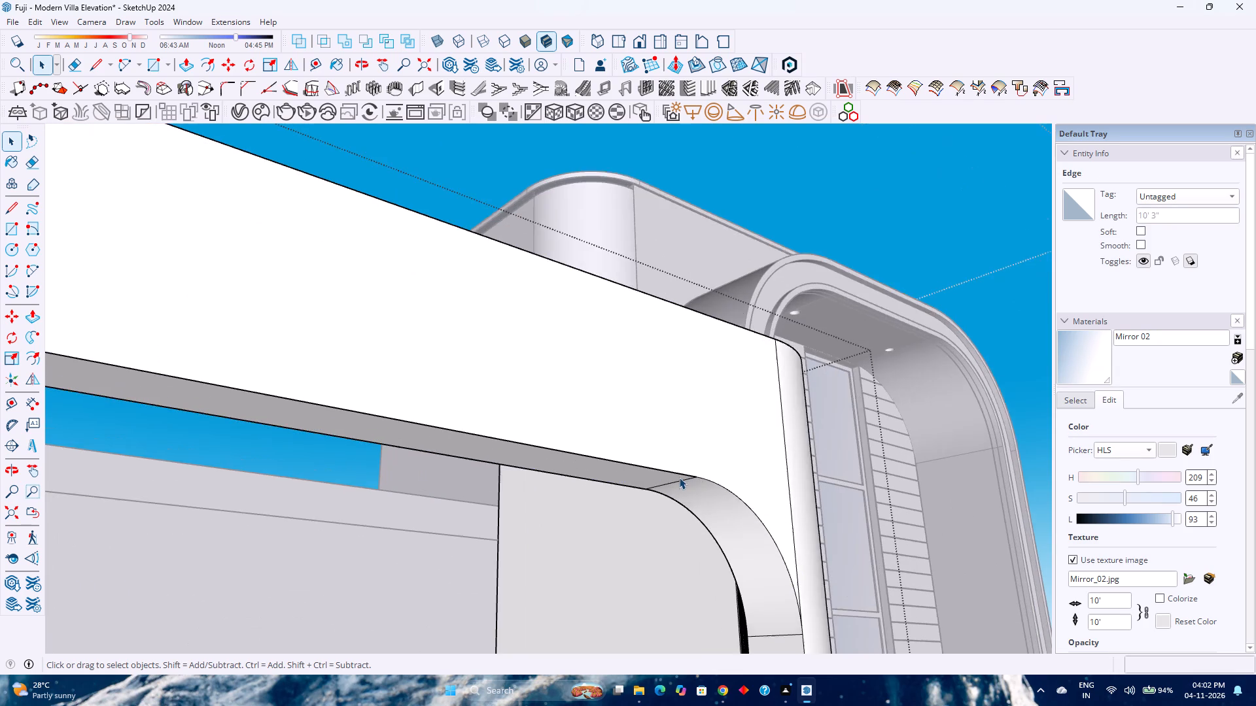
scroll(679, 477, "up", 20)
scroll(679, 477, "up", 2)
middle_click_drag(689, 469, 689, 469)
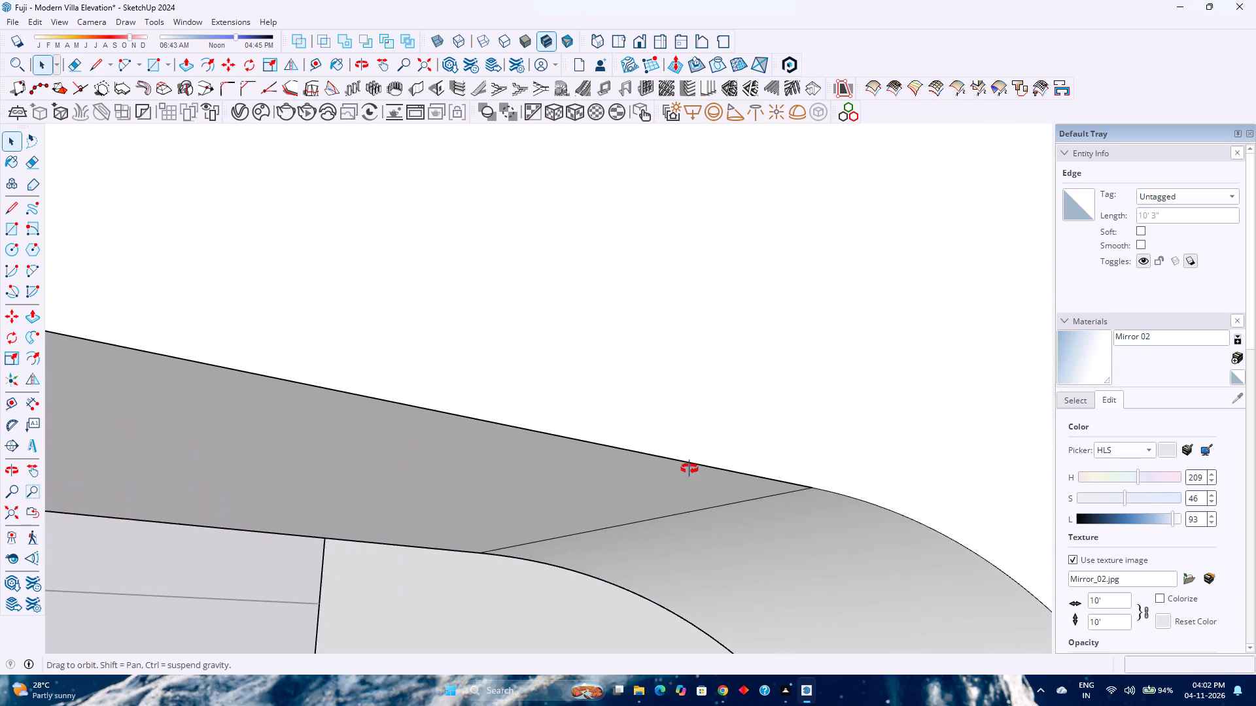
middle_click_drag(689, 469, 705, 446)
middle_click(705, 446)
scroll(720, 466, "up", 8)
scroll(896, 526, "up", 3)
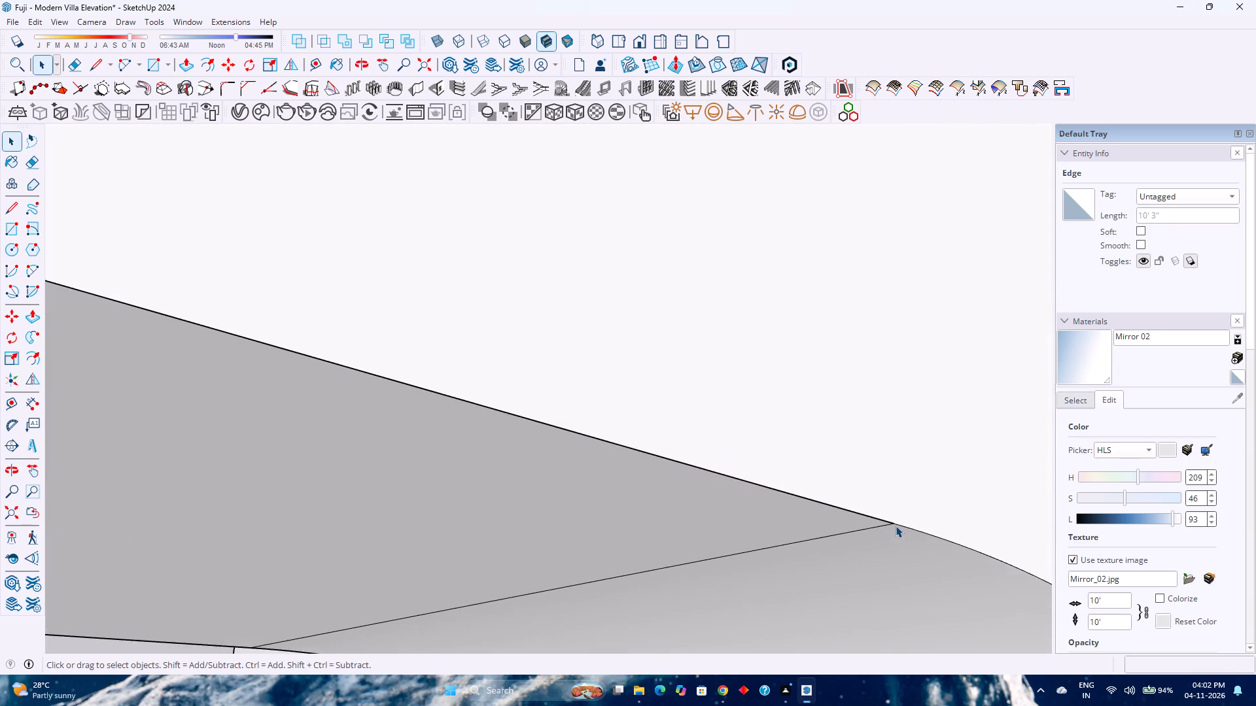
scroll(896, 526, "up", 11)
scroll(899, 521, "up", 10)
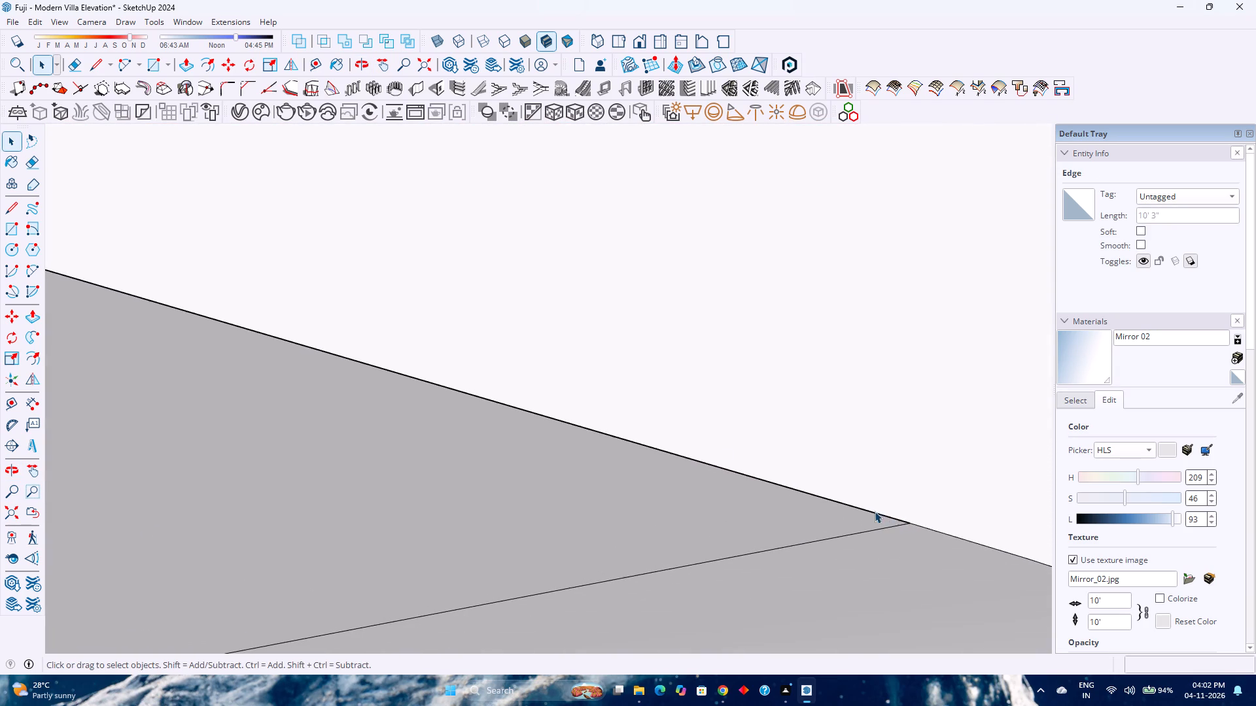
scroll(875, 511, "up", 10)
scroll(926, 539, "up", 1)
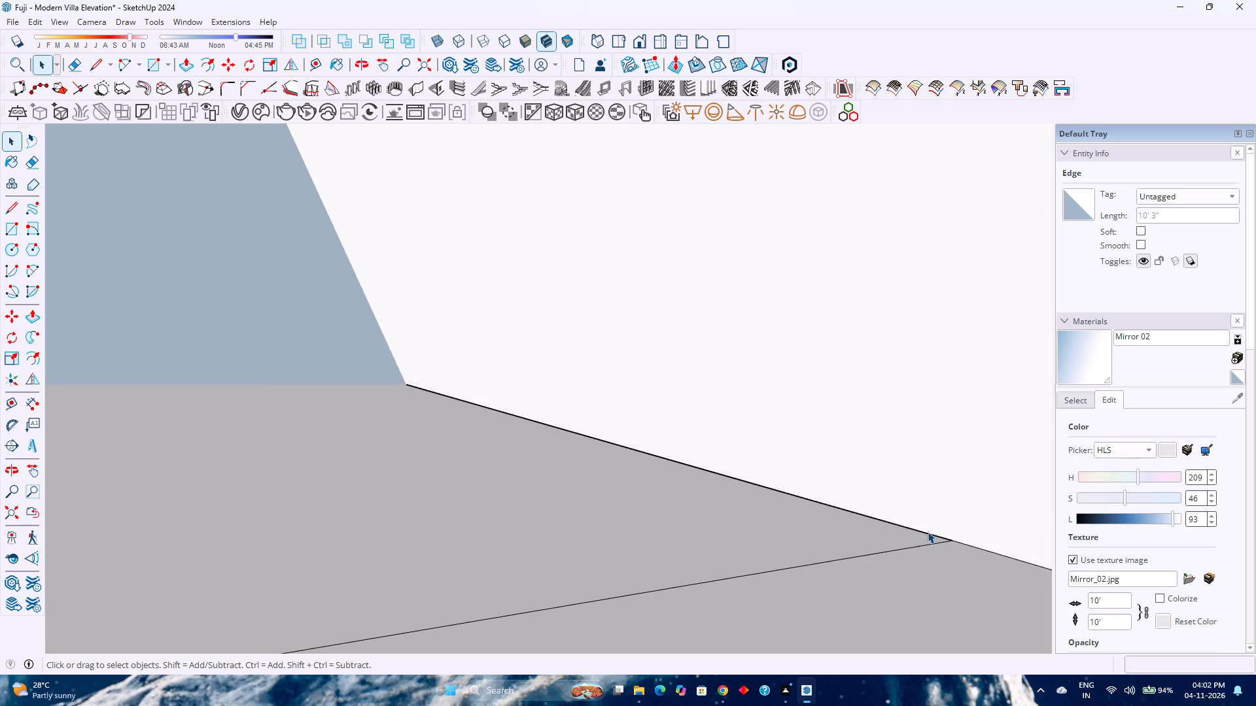
Select all geometry connected to the underside's outer edge and inspect how the balcony frame is joined.
left_click(929, 535)
triple_click(927, 535)
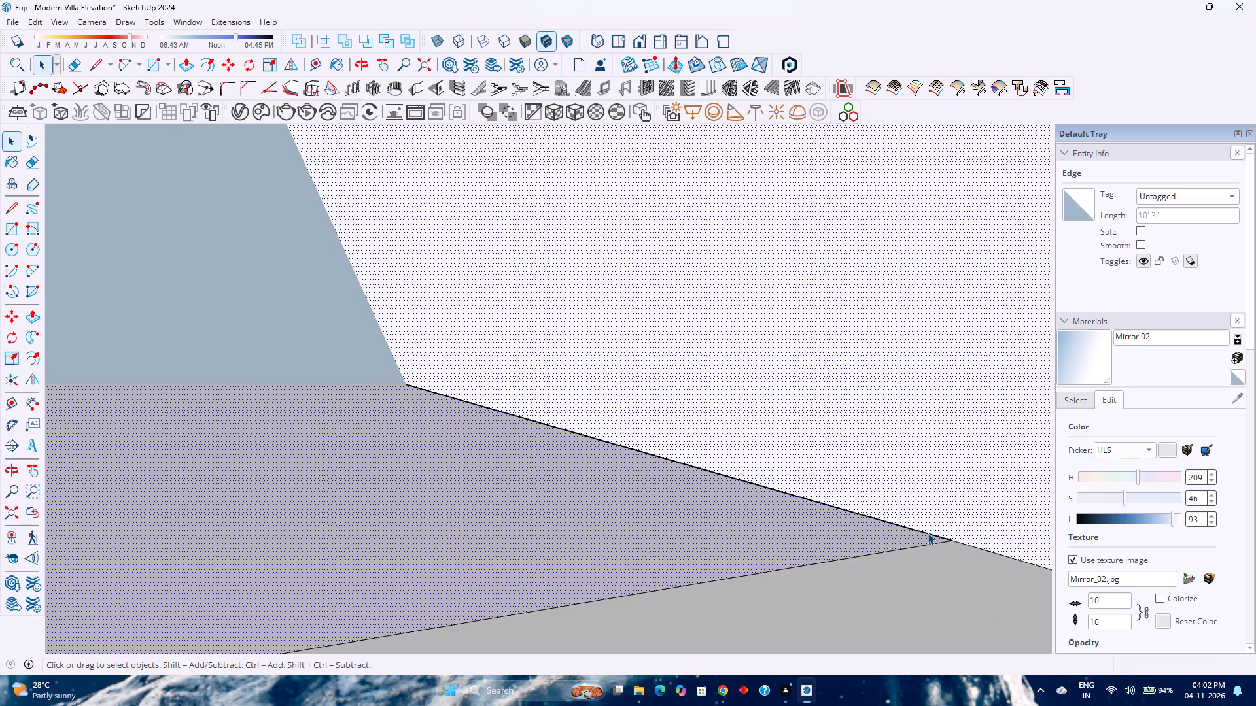
double_click(928, 533)
scroll(848, 497, "down", 12)
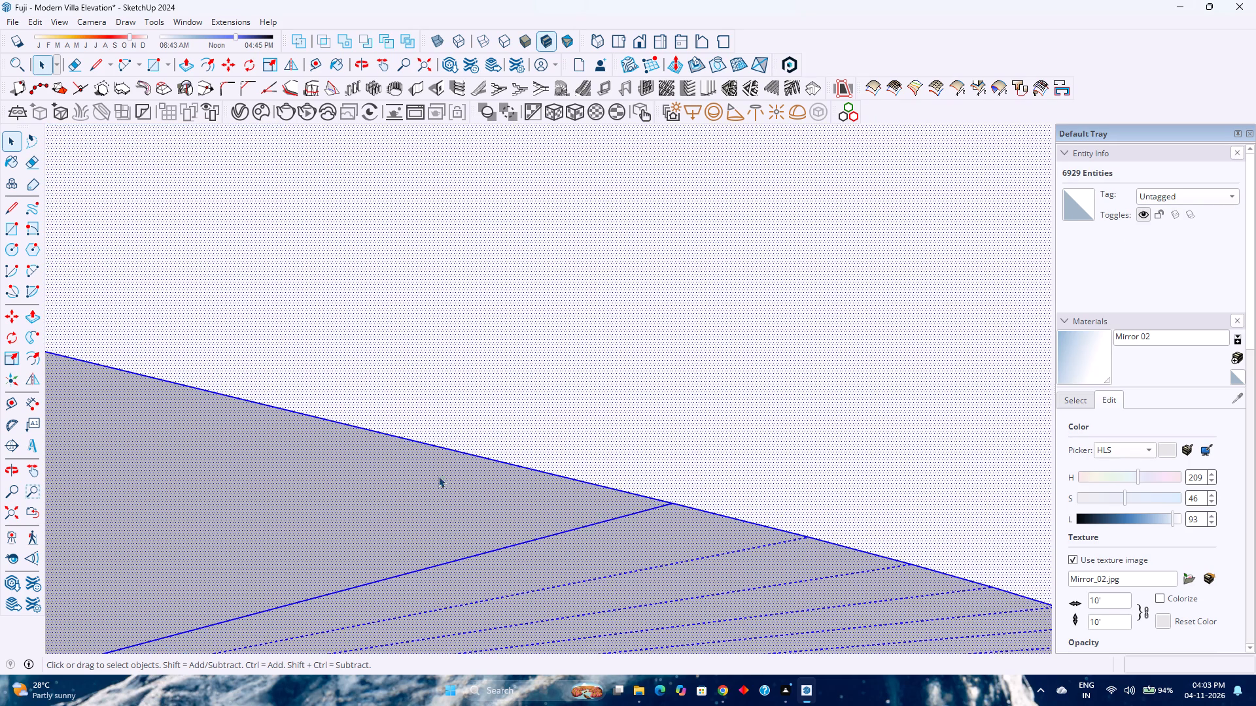
scroll(438, 476, "down", 20)
scroll(438, 476, "down", 7)
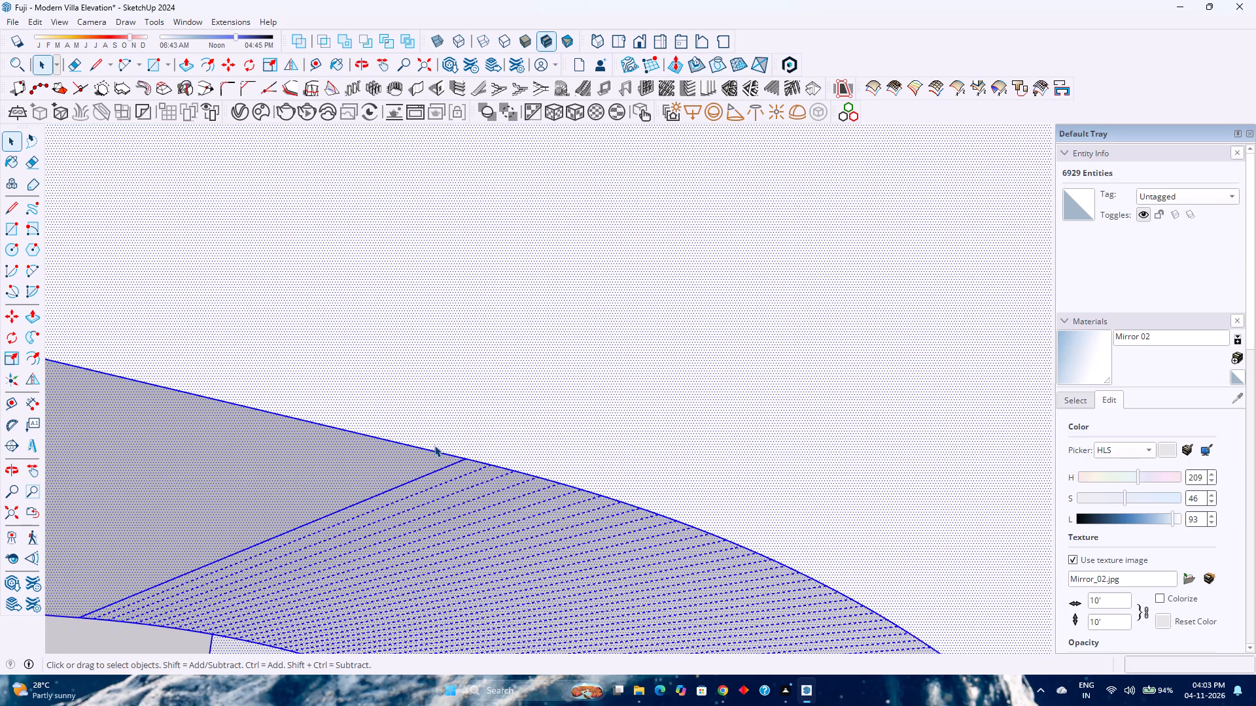
scroll(434, 445, "down", 7)
middle_click_drag(433, 446, 530, 413, "shift")
middle_click(535, 411, "shift")
scroll(551, 403, "down", 17)
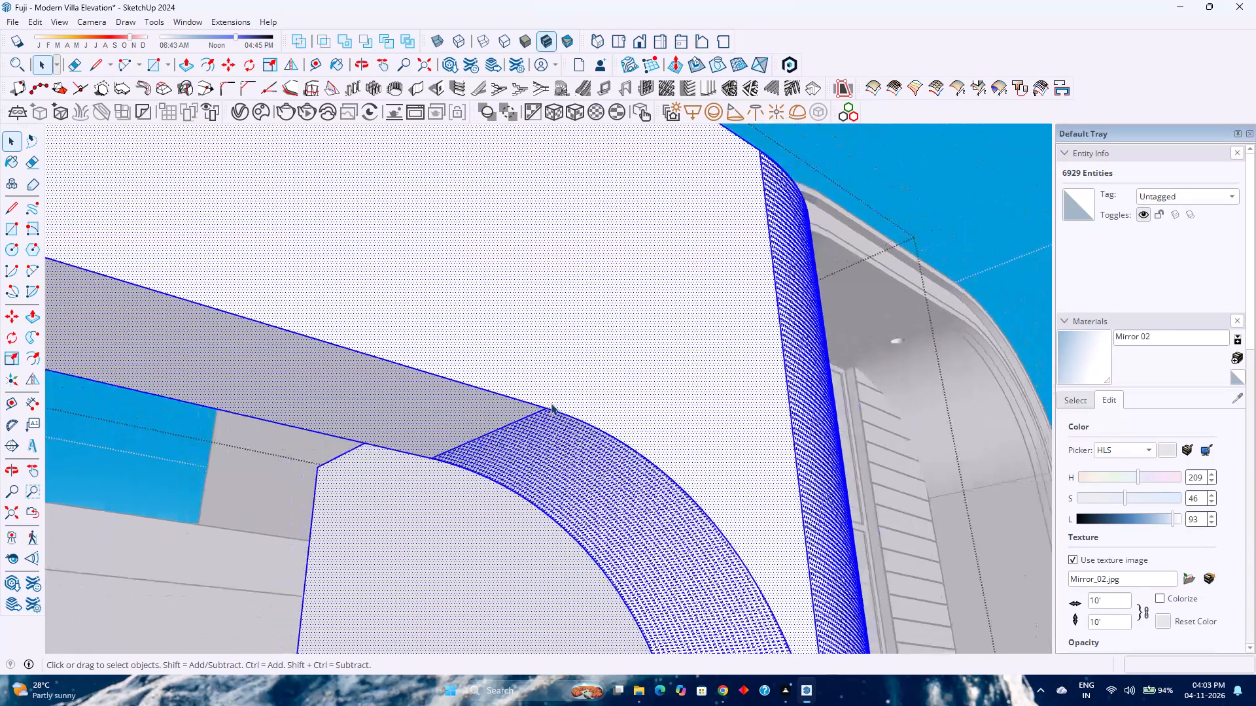
scroll(551, 403, "down", 20)
scroll(551, 403, "down", 2)
middle_click_drag(514, 432, 595, 378, "shift")
scroll(577, 363, "down", 4)
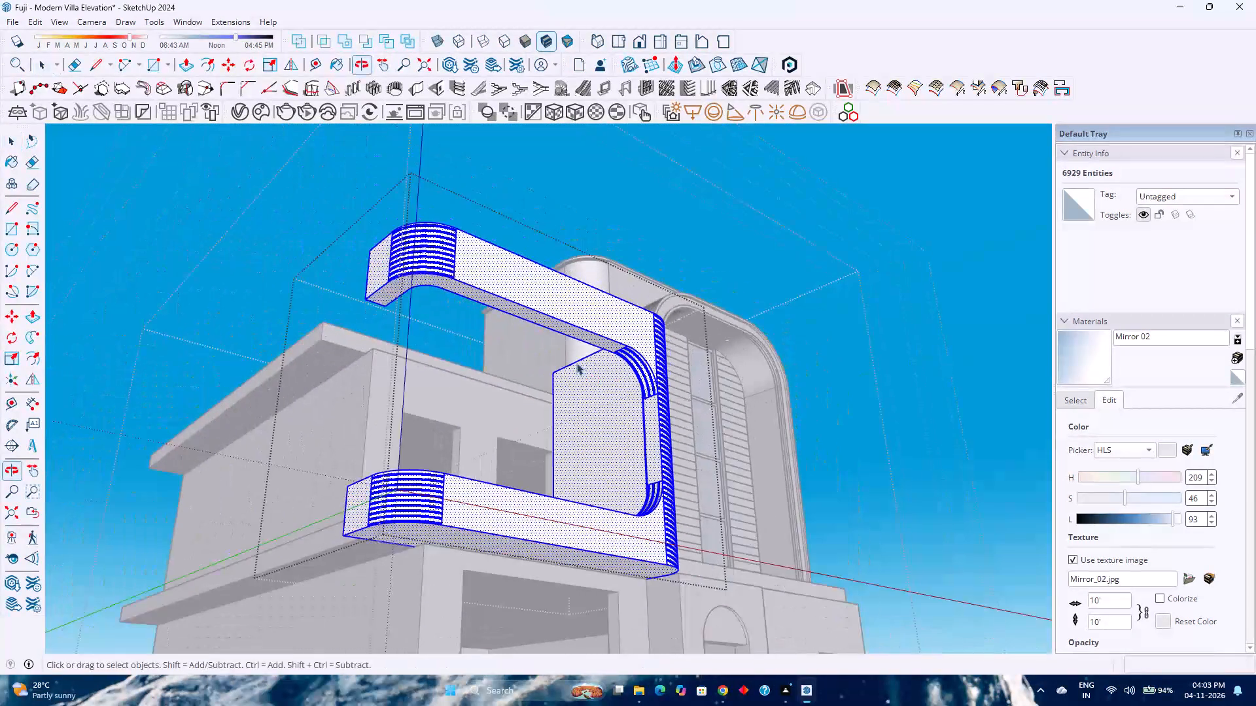
Copy the frame's outer faces, including both bands, rounded corners, short ends and rounded upright, 20' along the green axis.
left_click(527, 502)
left_click(521, 301, "ctrl")
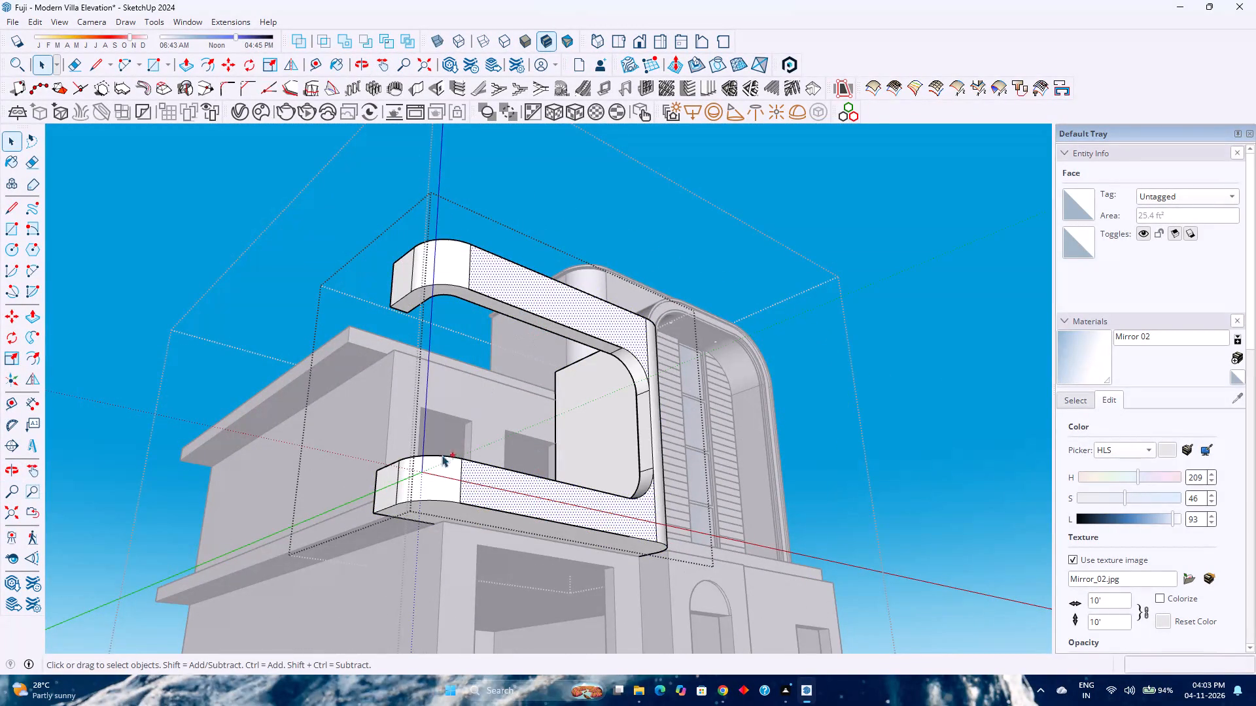
left_click(439, 471, "ctrl")
left_click(444, 278, "ctrl")
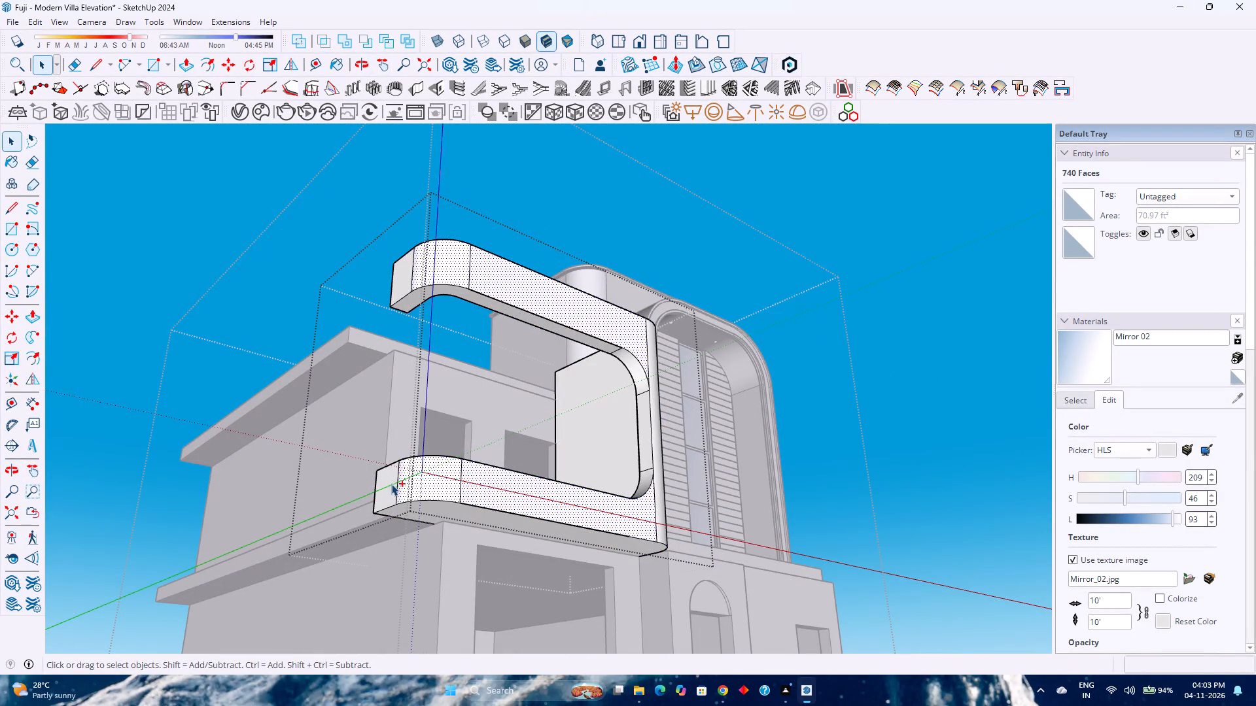
left_click(391, 484, "ctrl")
left_click(404, 275, "ctrl")
middle_click_drag(541, 459, 550, 403, "shift")
middle_click(550, 403, "shift")
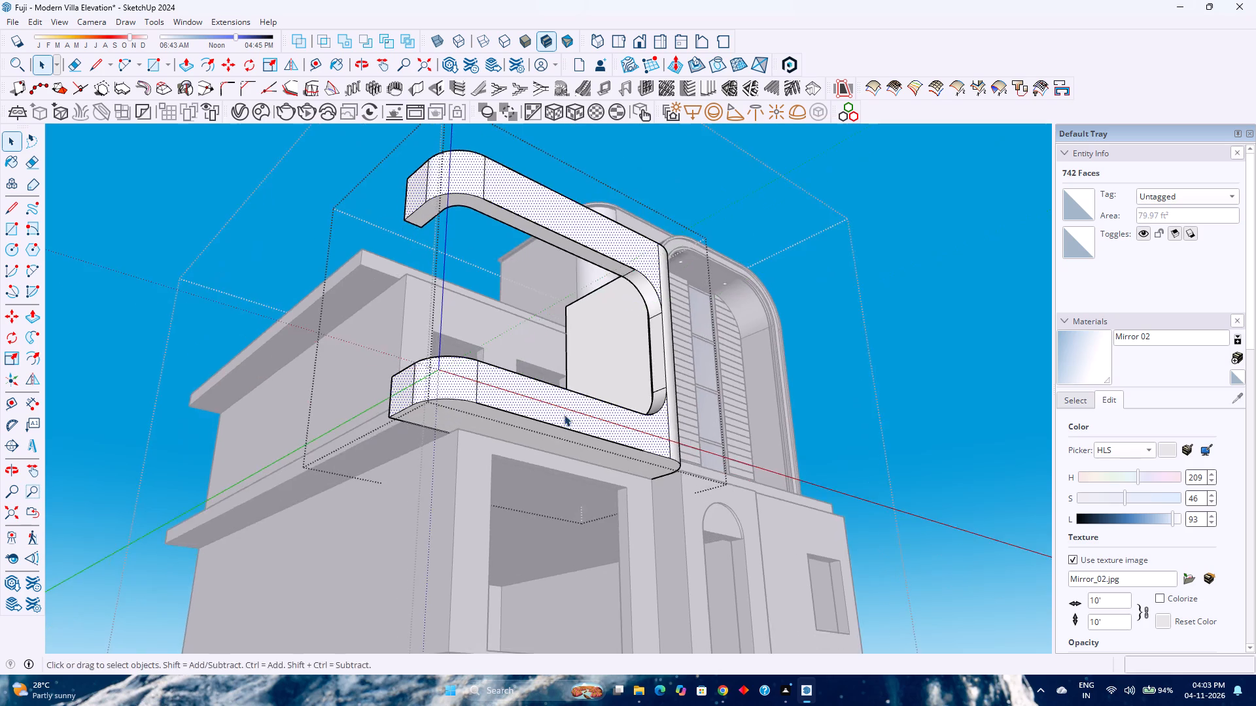
middle_click_drag(570, 436, 392, 572)
middle_click(392, 572)
scroll(589, 450, "up", 2)
left_click(587, 437, "ctrl")
scroll(558, 462, "down", 5)
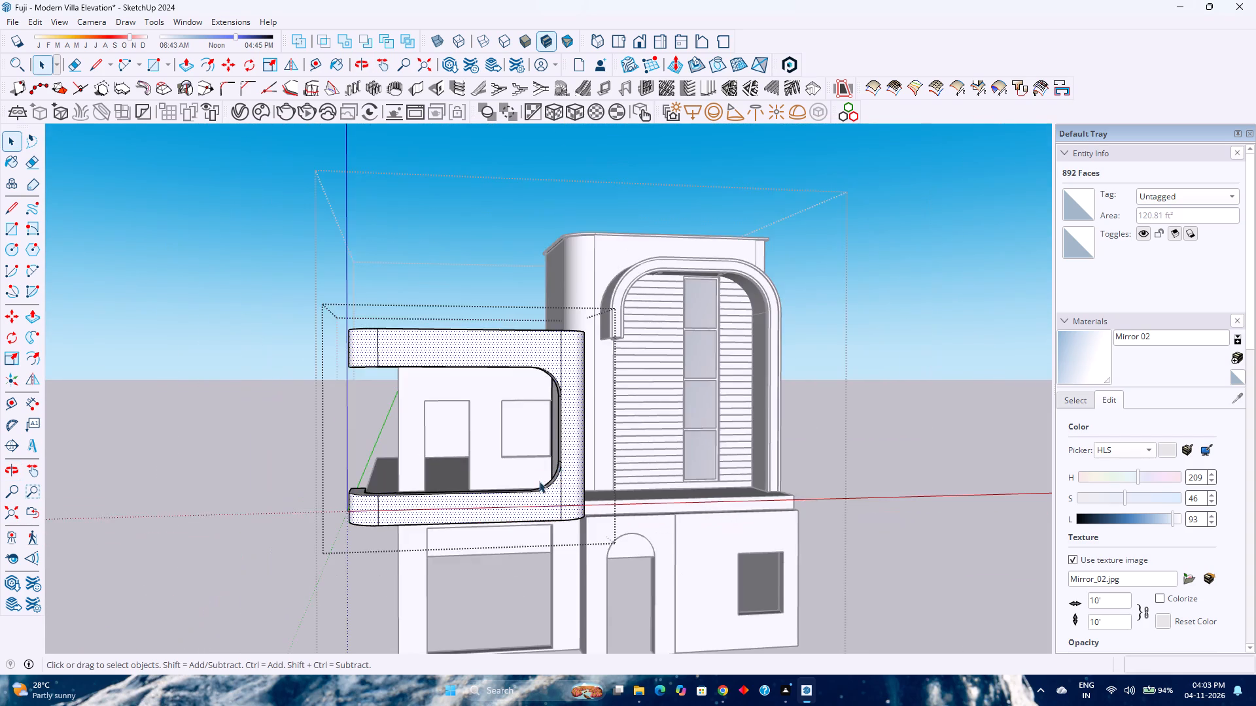
middle_click_drag(539, 482, 820, 537)
middle_click_drag(644, 520, 455, 474, "shift")
key("m")
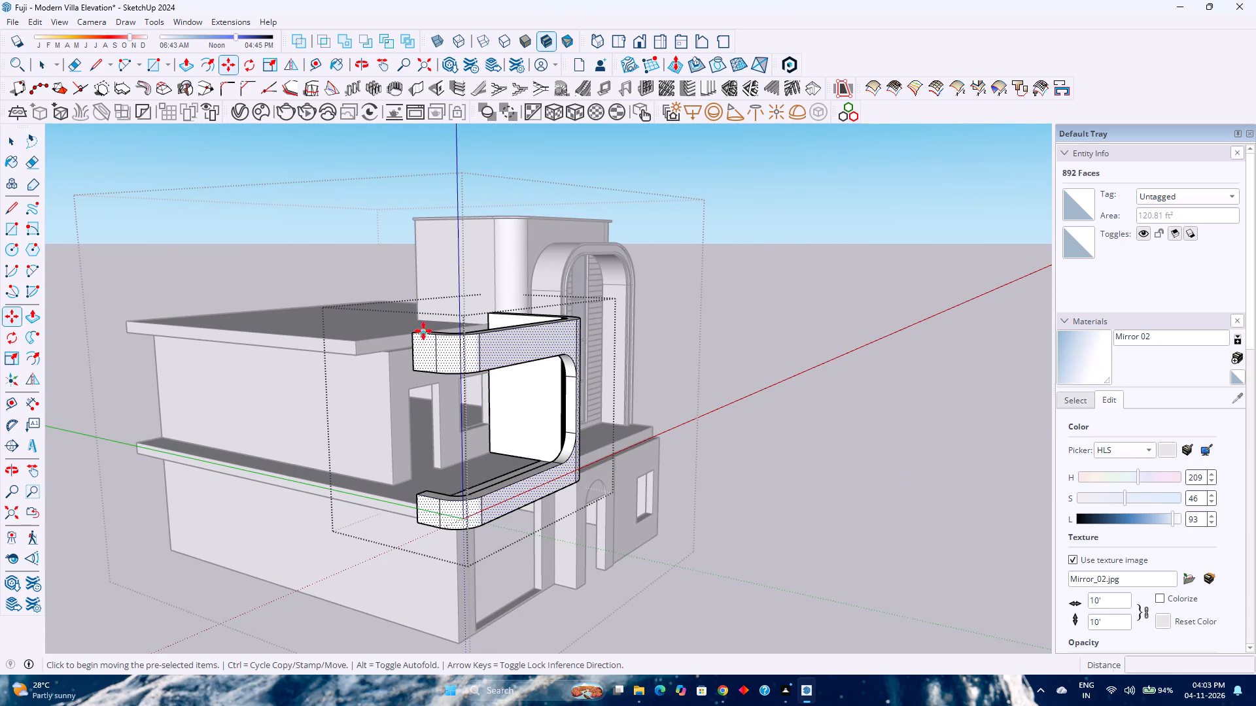
left_click(412, 331)
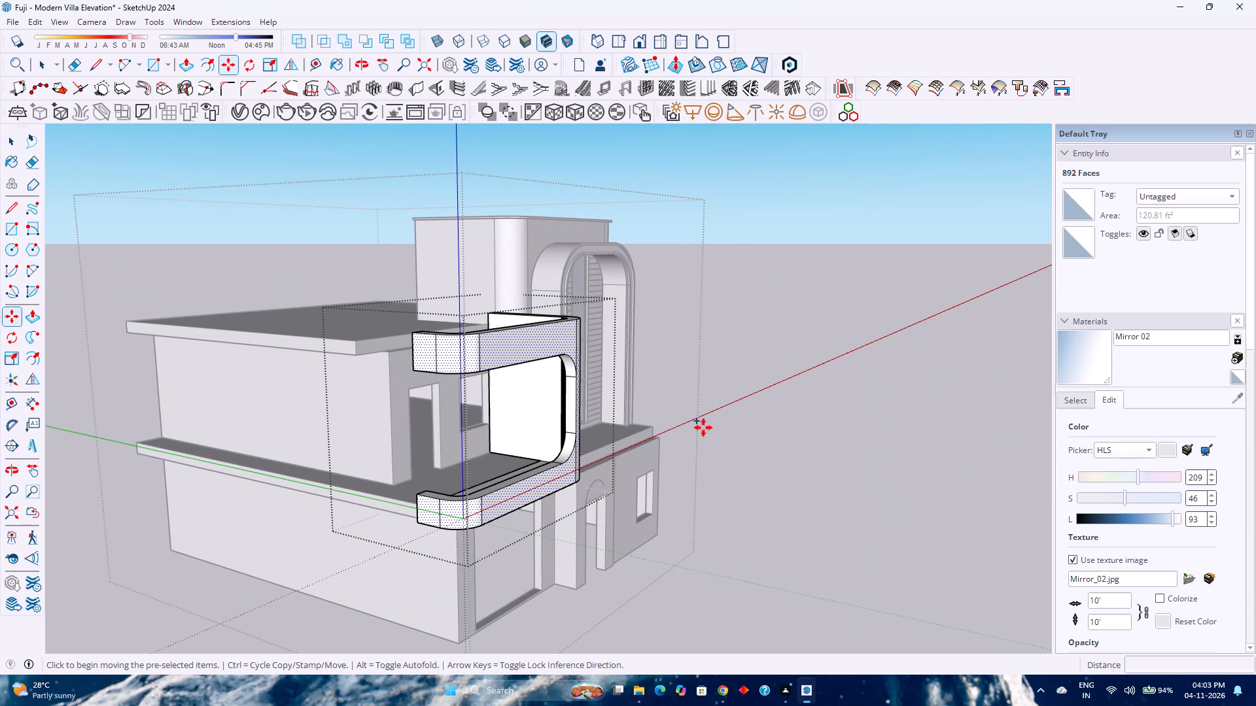
key("Right")
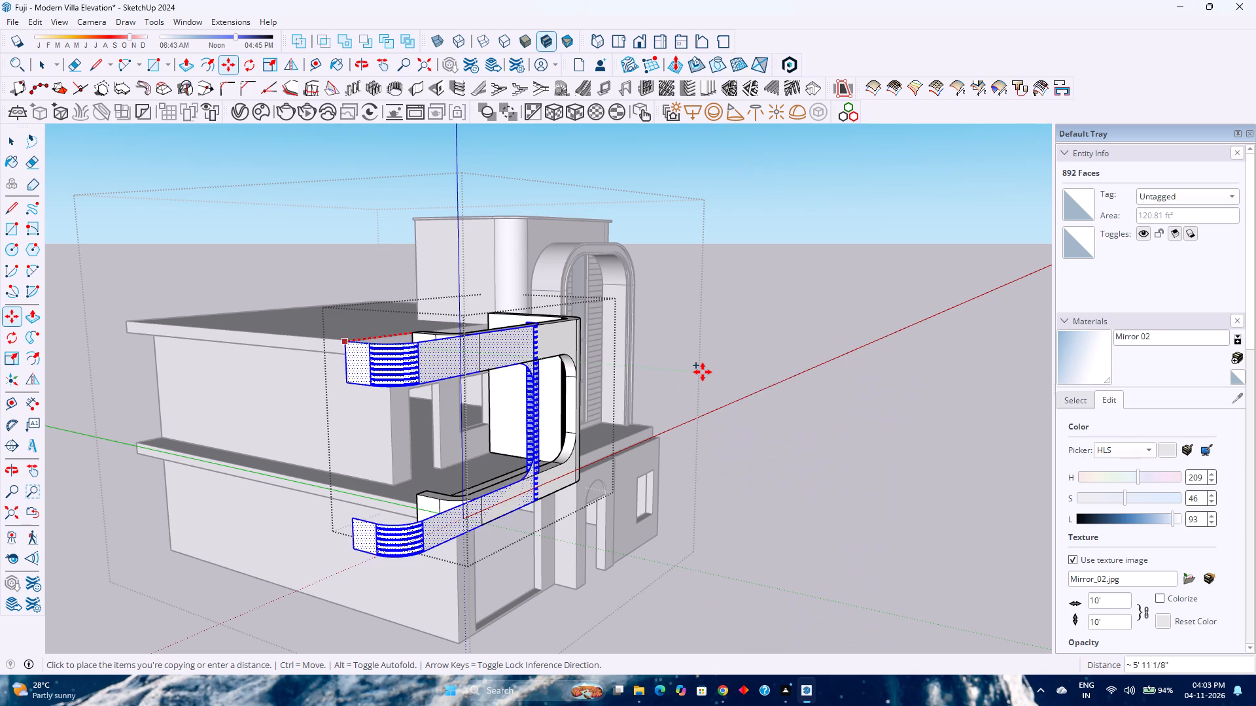
key("Left")
key("2")
key("0")
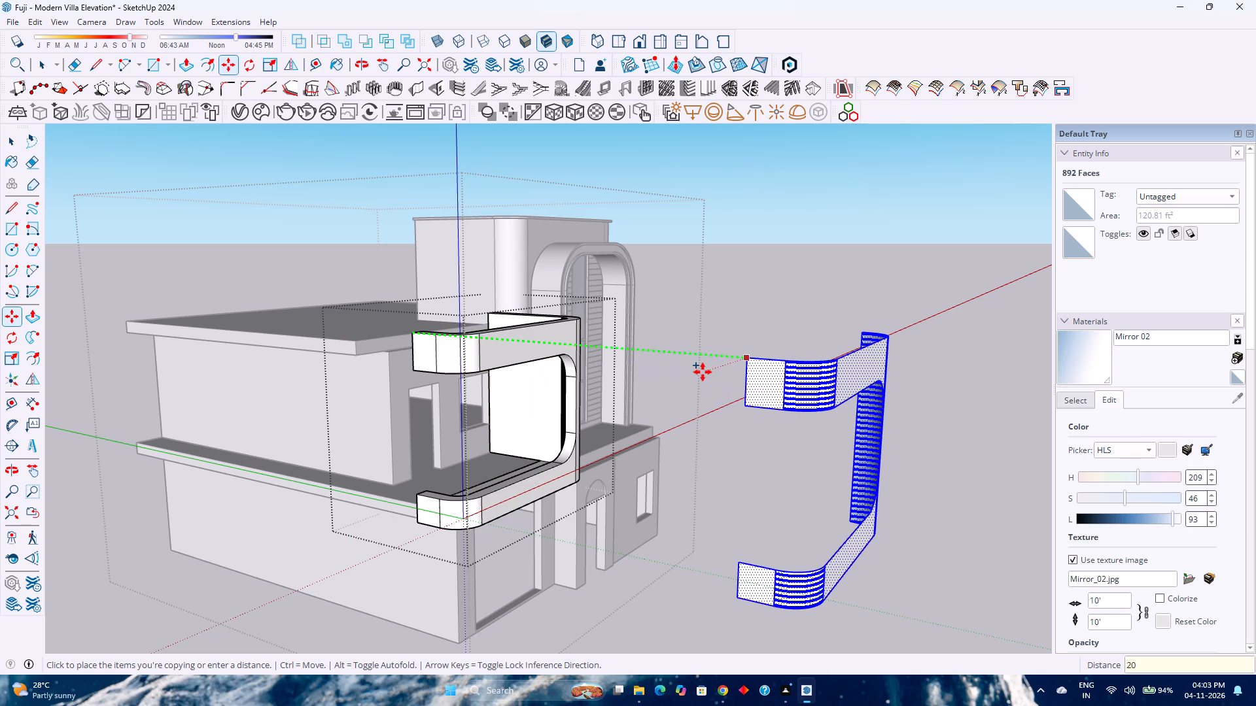
key("apostrophe")
key("Return")
key("space")
Erase the top edge of the copied upper band's long straight run, removing its face but keeping the lower edge.
scroll(732, 397, "up", 3)
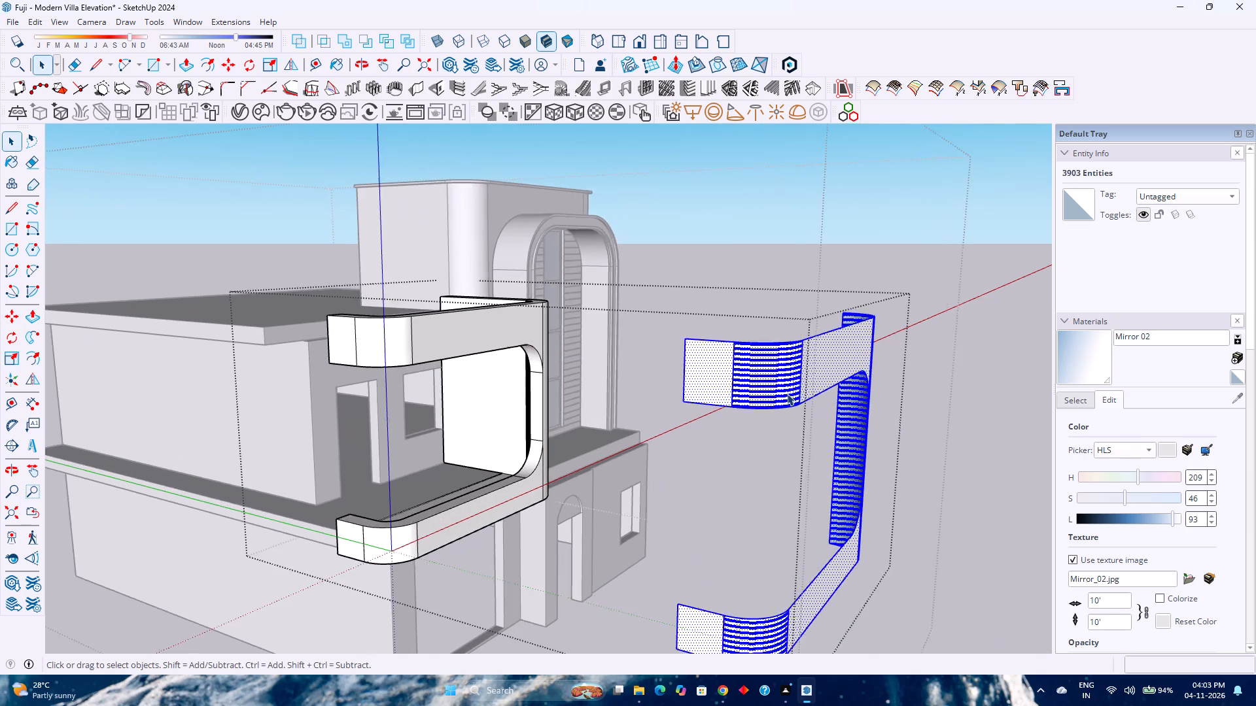
middle_click_drag(788, 393, 619, 378)
middle_click(619, 379)
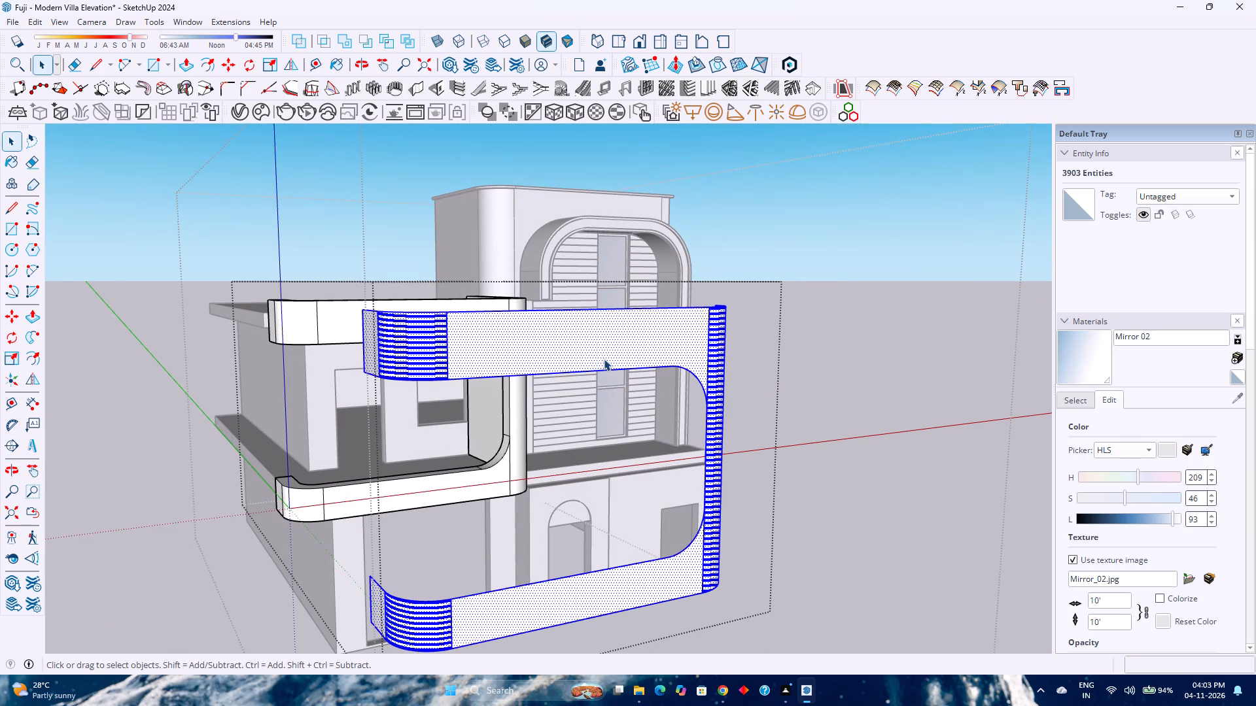
key("e")
left_click(580, 313)
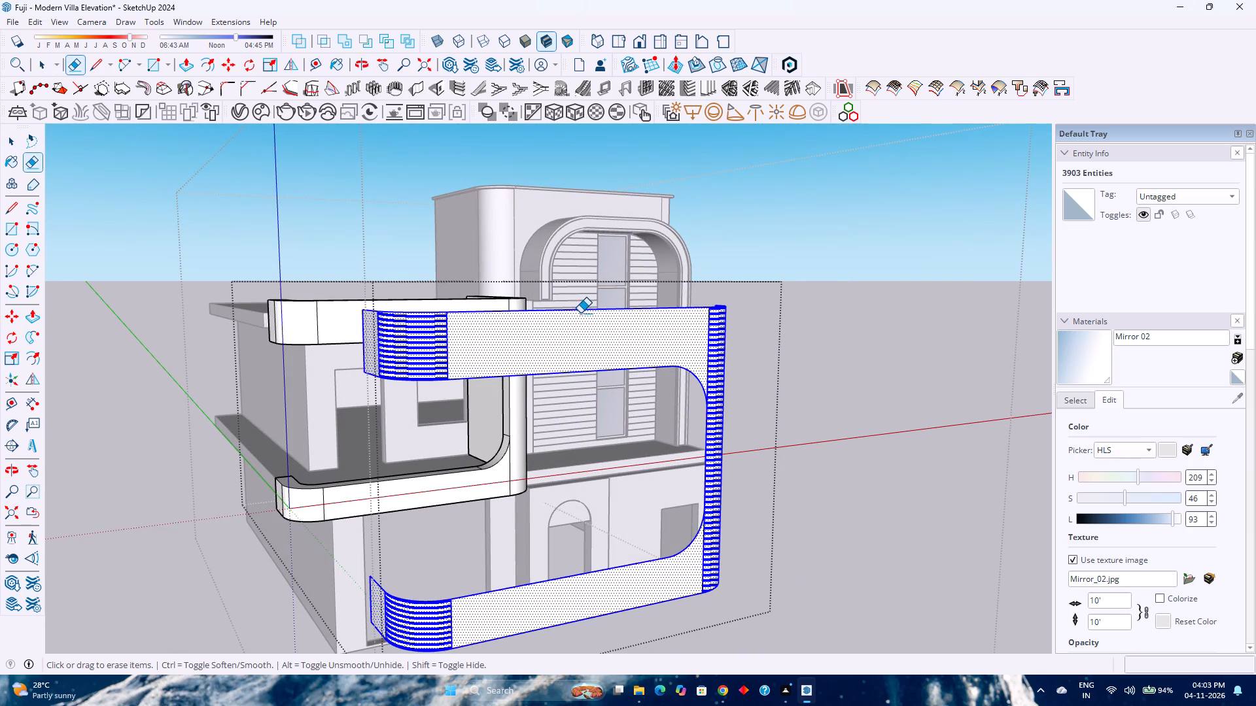
middle_click_drag(557, 327, 714, 403)
left_click_drag(665, 345, 678, 370)
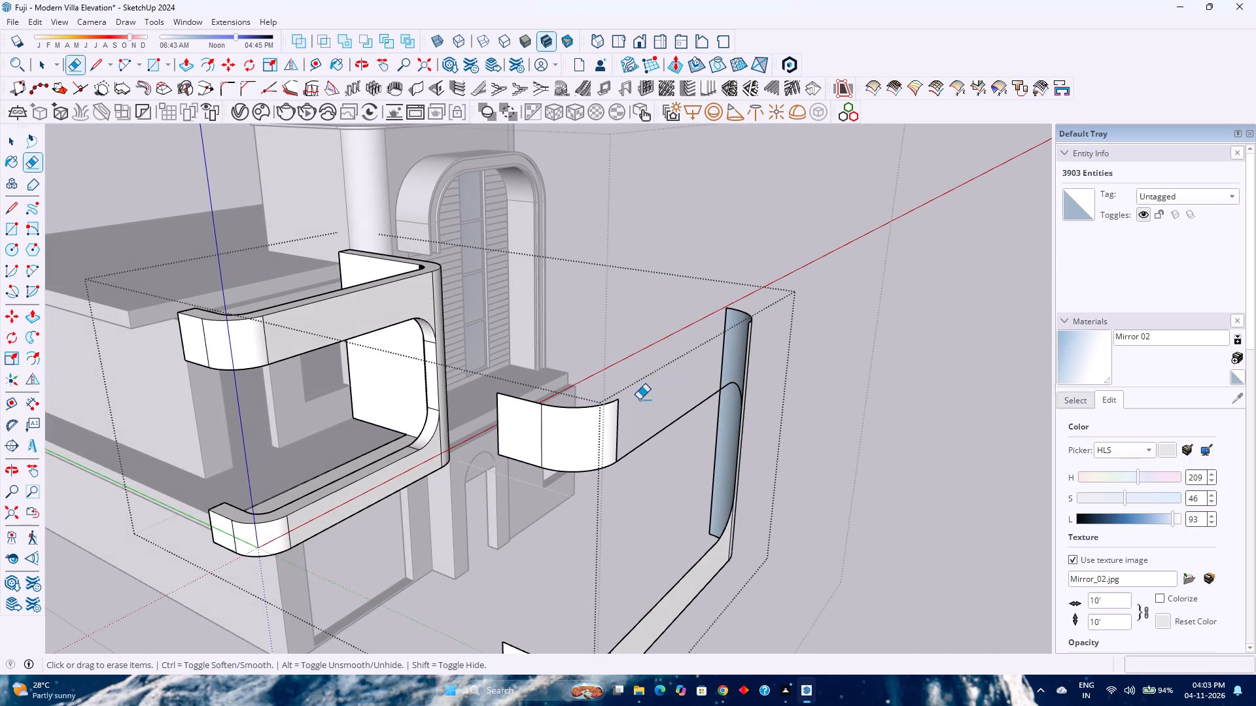
left_click_drag(626, 411, 585, 420)
Erase the copied upper band's short end and rounded corner faces with their upper and vertical edges, leaving only the lower edge.
middle_click_drag(539, 416, 618, 435)
middle_click(620, 437)
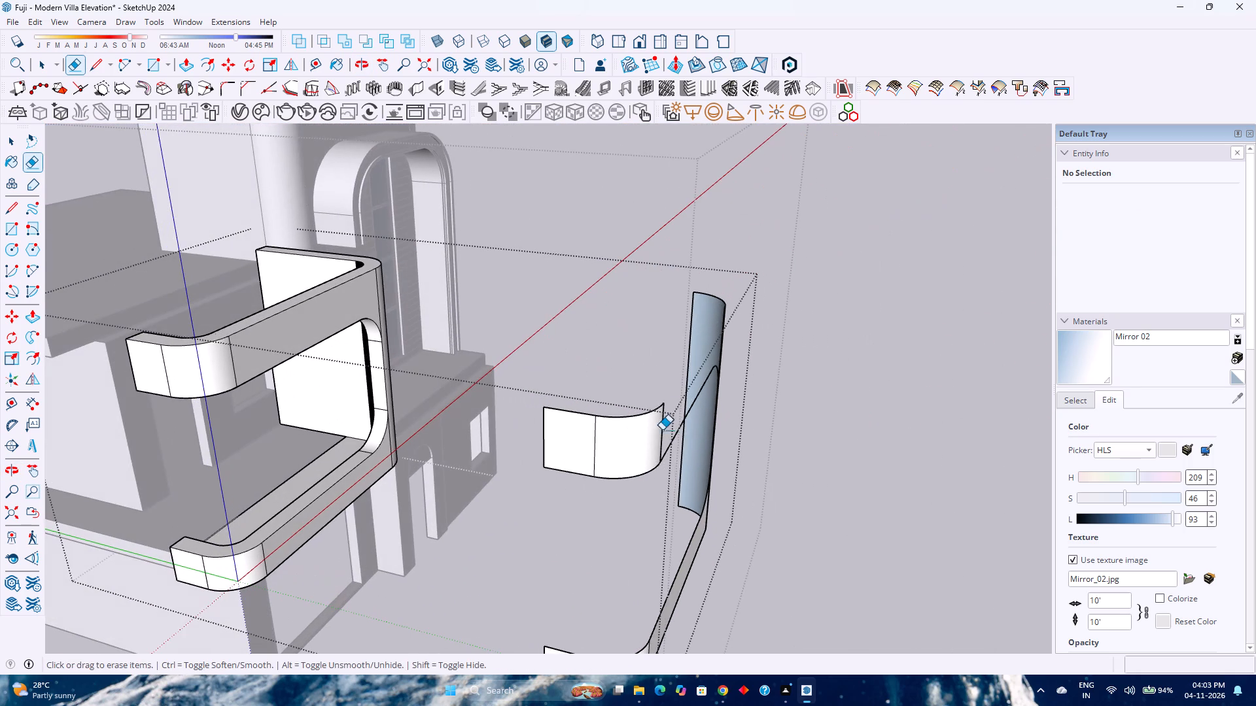
left_click_drag(667, 409, 611, 437)
left_click_drag(603, 437, 569, 416)
left_click_drag(563, 433, 534, 416)
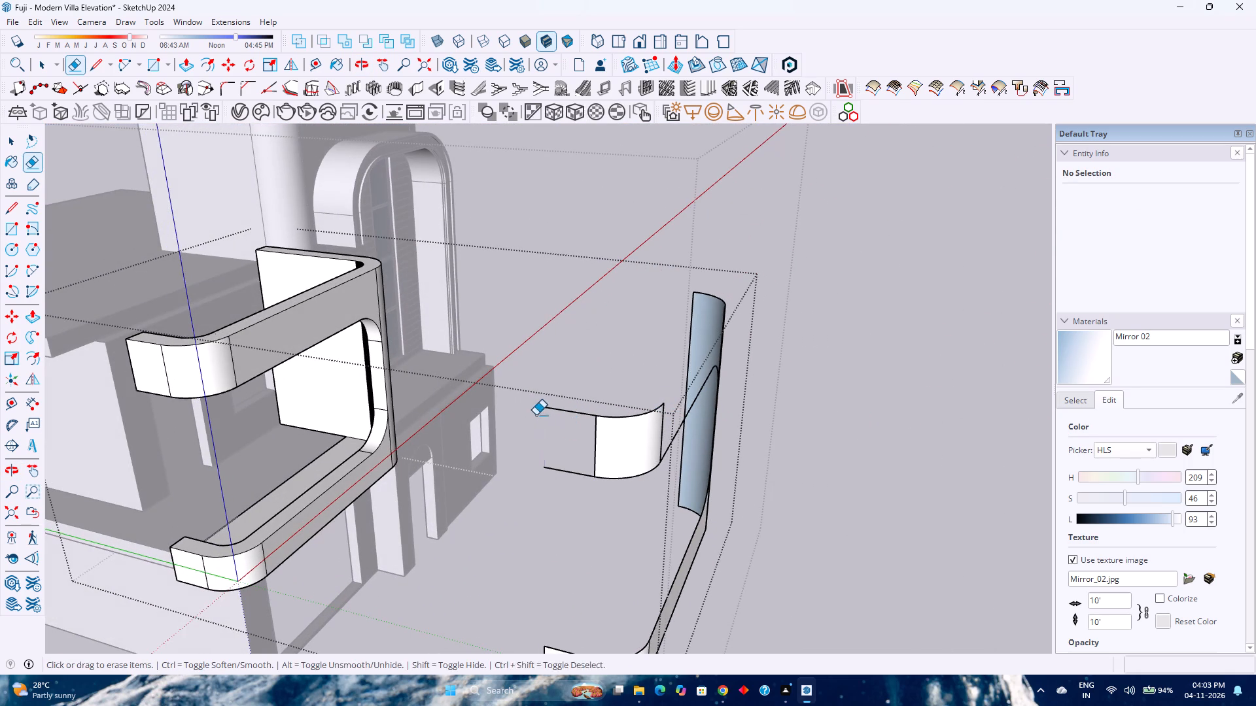
left_click_drag(552, 418, 578, 403)
left_click_drag(609, 435, 607, 410)
left_click_drag(644, 428, 660, 416)
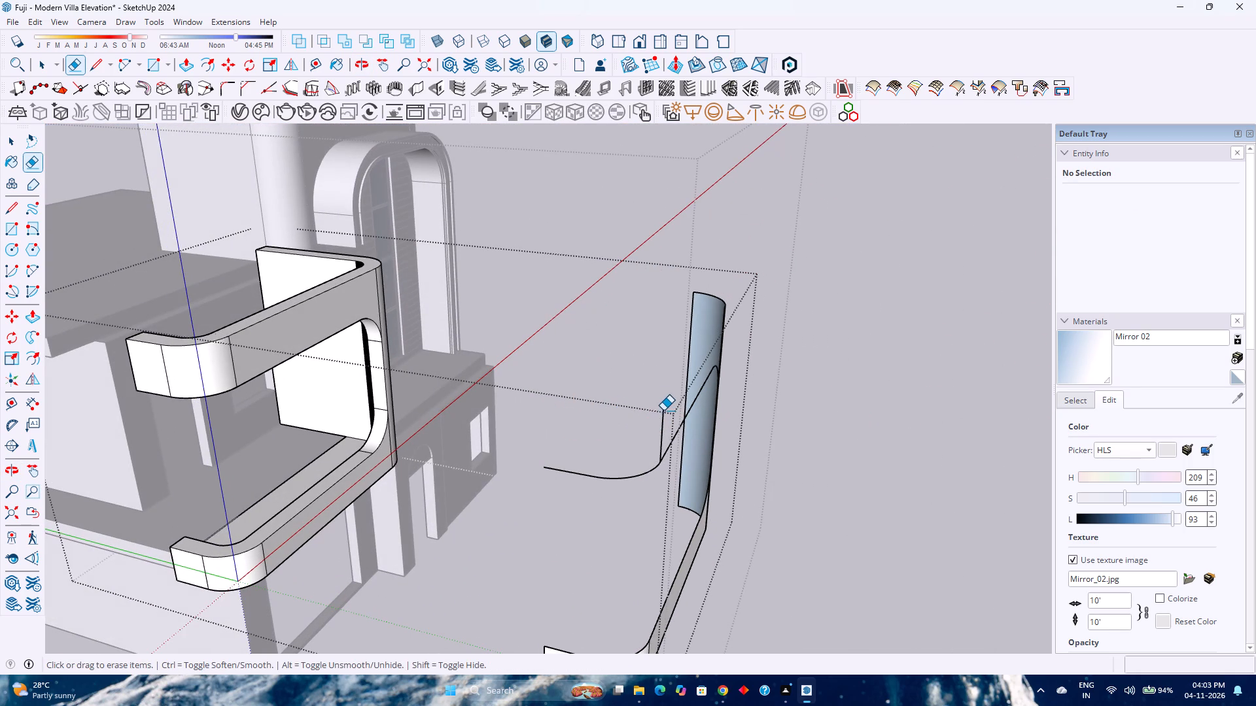
left_click(664, 411)
Erase the copied upright's rounded face and its outer edges, keeping the frame's inner opening edge.
left_click_drag(685, 360, 701, 343)
left_click_drag(726, 329, 668, 312)
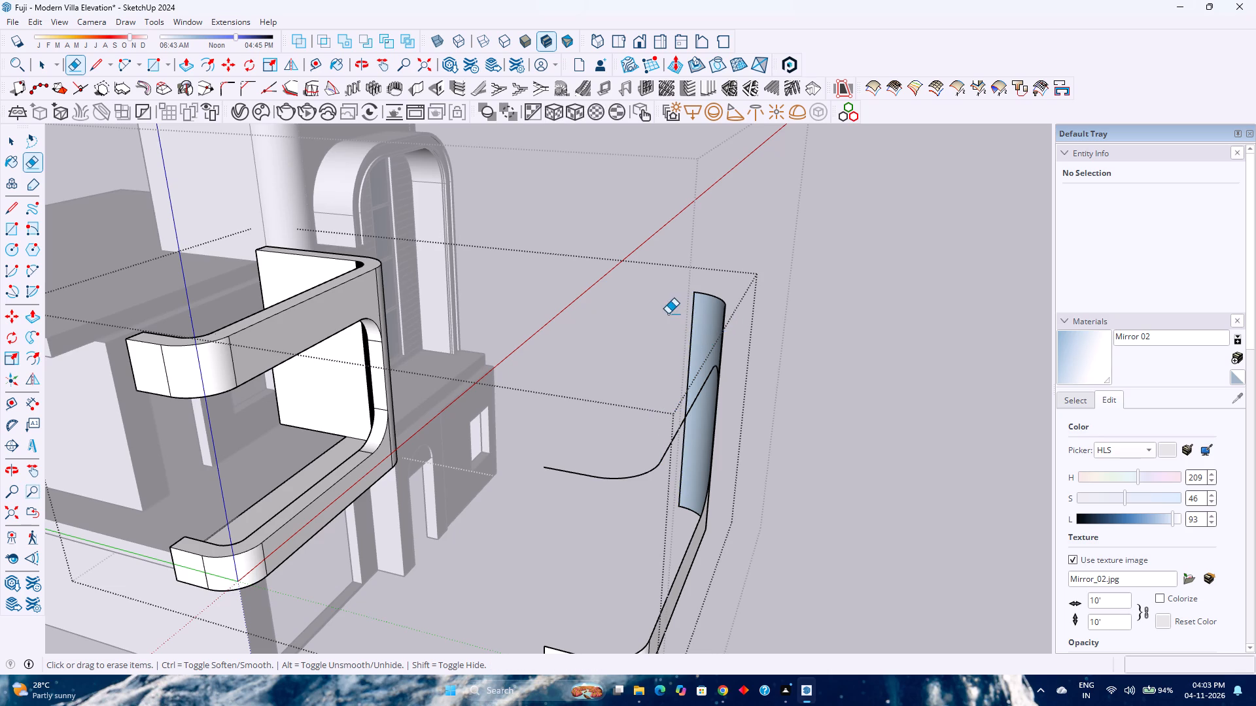
middle_click_drag(676, 390, 819, 444)
middle_click(819, 444)
left_click_drag(814, 340, 782, 329)
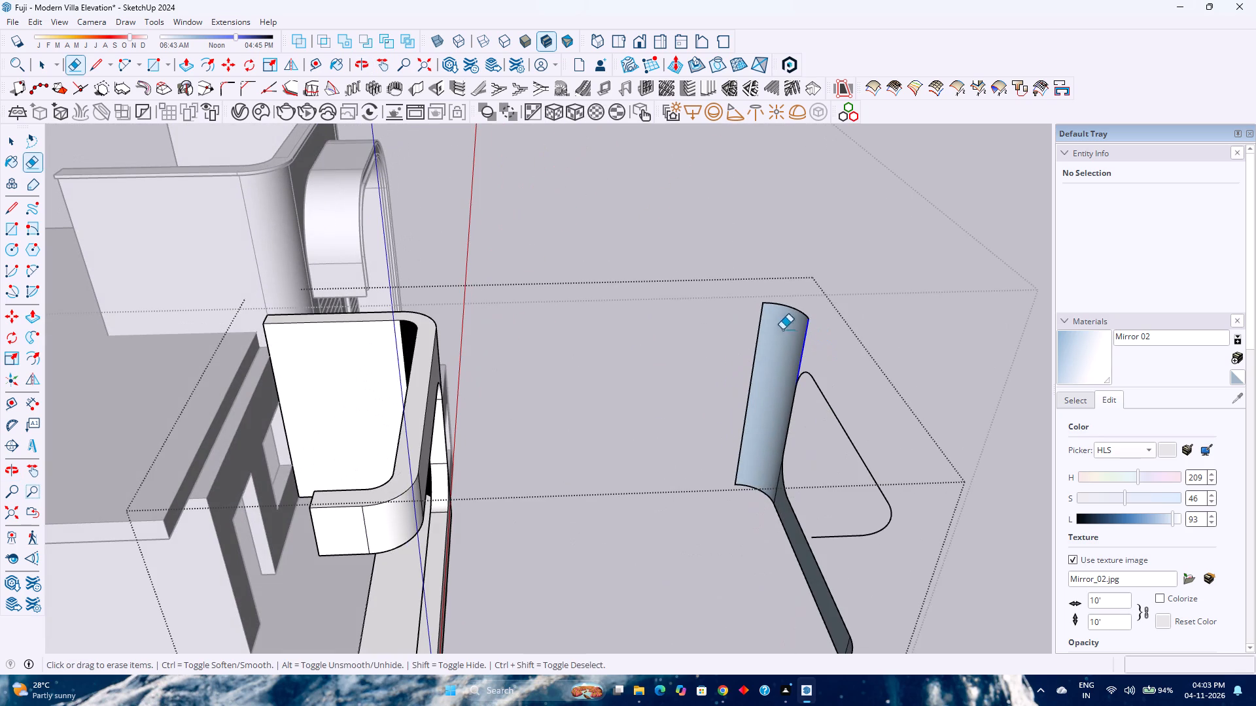
left_click_drag(782, 329, 731, 321)
left_click_drag(829, 335, 739, 312)
scroll(792, 318, "up", 3)
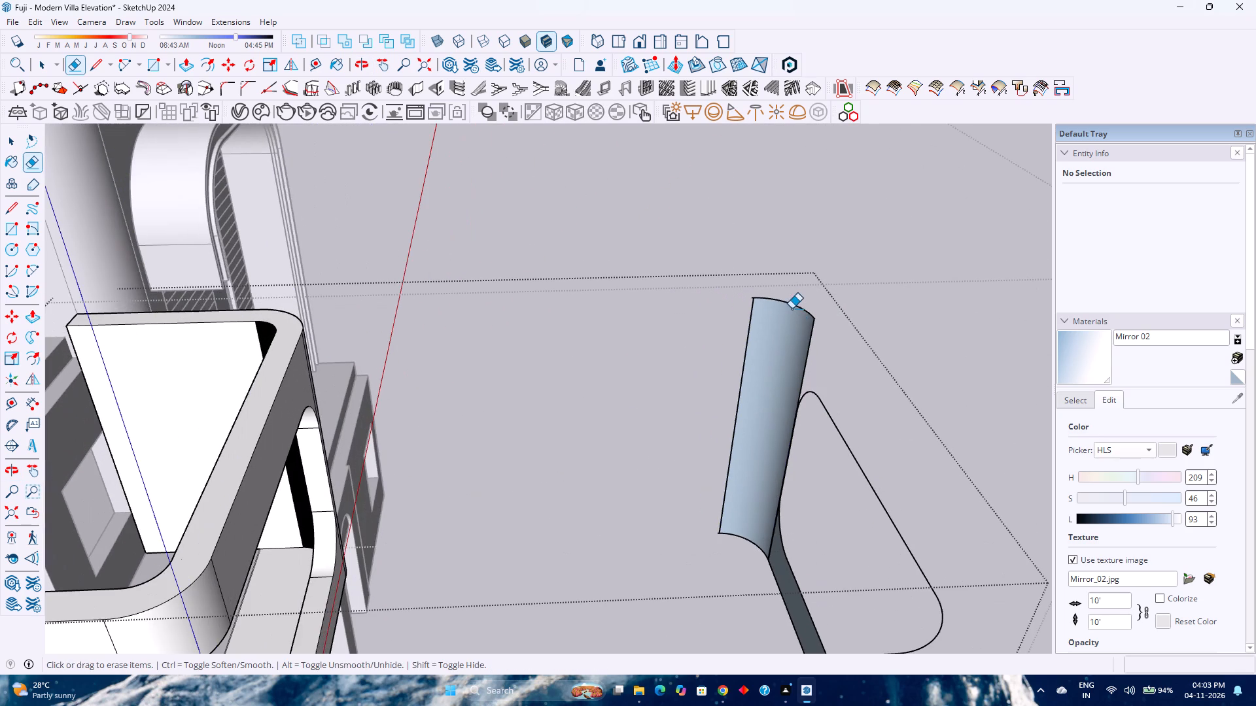
left_click(792, 308)
left_click_drag(709, 553, 742, 504)
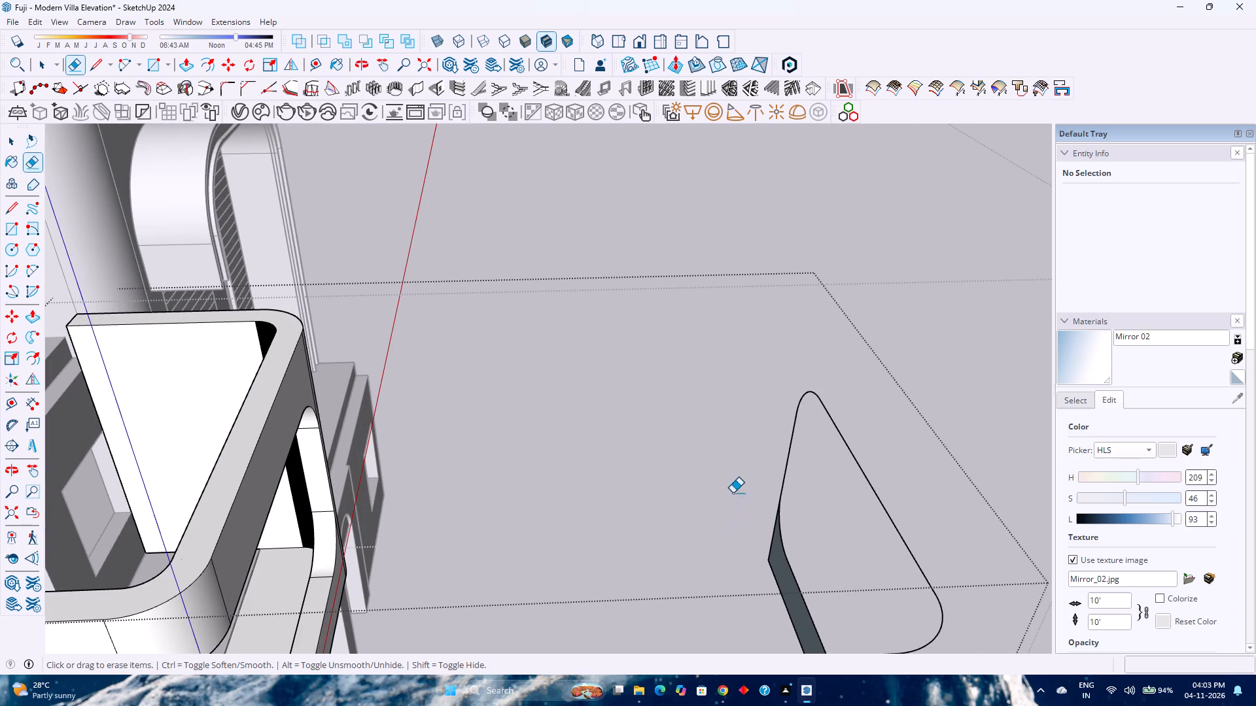
Erase the copied lower band's straight face and leftover outer edge pieces, leaving its upper edge connected to the inner curve.
scroll(716, 496, "down", 2)
middle_click_drag(650, 548, 599, 435, "shift")
middle_click_drag(721, 511, 722, 508)
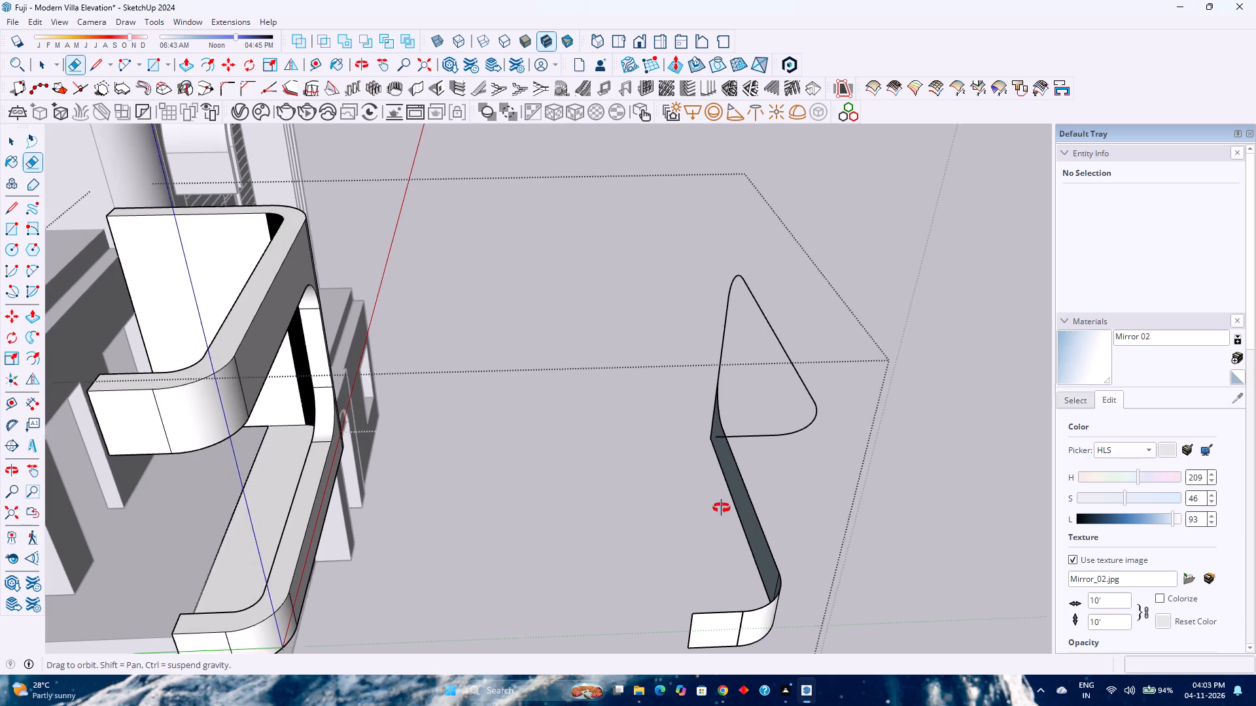
middle_click_drag(722, 508, 824, 482)
middle_click_drag(821, 466, 708, 554, "shift")
middle_click_drag(701, 547, 722, 531)
middle_click(722, 531)
left_click_drag(744, 491, 727, 516)
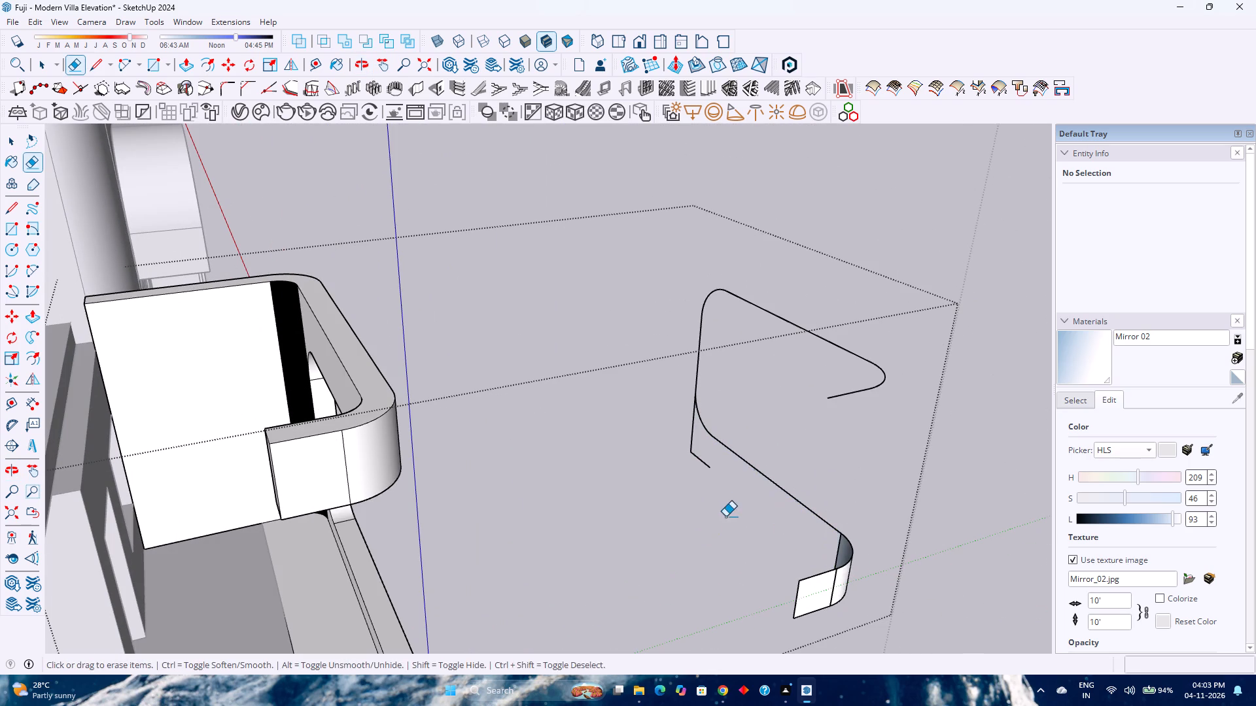
left_click(697, 456)
left_click_drag(695, 442, 671, 429)
Erase the copied lower band's short straight end face with its vertical and lower edges, keeping the upper edge.
middle_click_drag(725, 545, 666, 504, "shift")
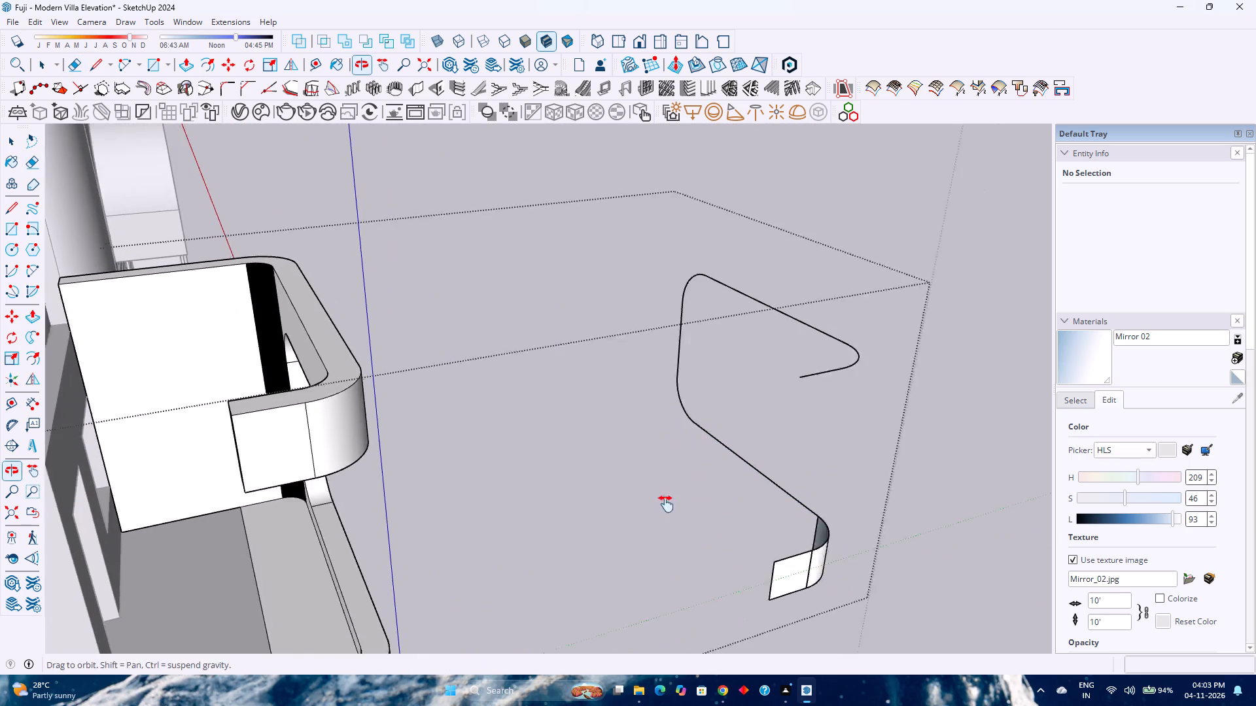
middle_click_drag(666, 504, 630, 484, "shift")
middle_click(629, 484, "shift")
left_click_drag(705, 526, 664, 534)
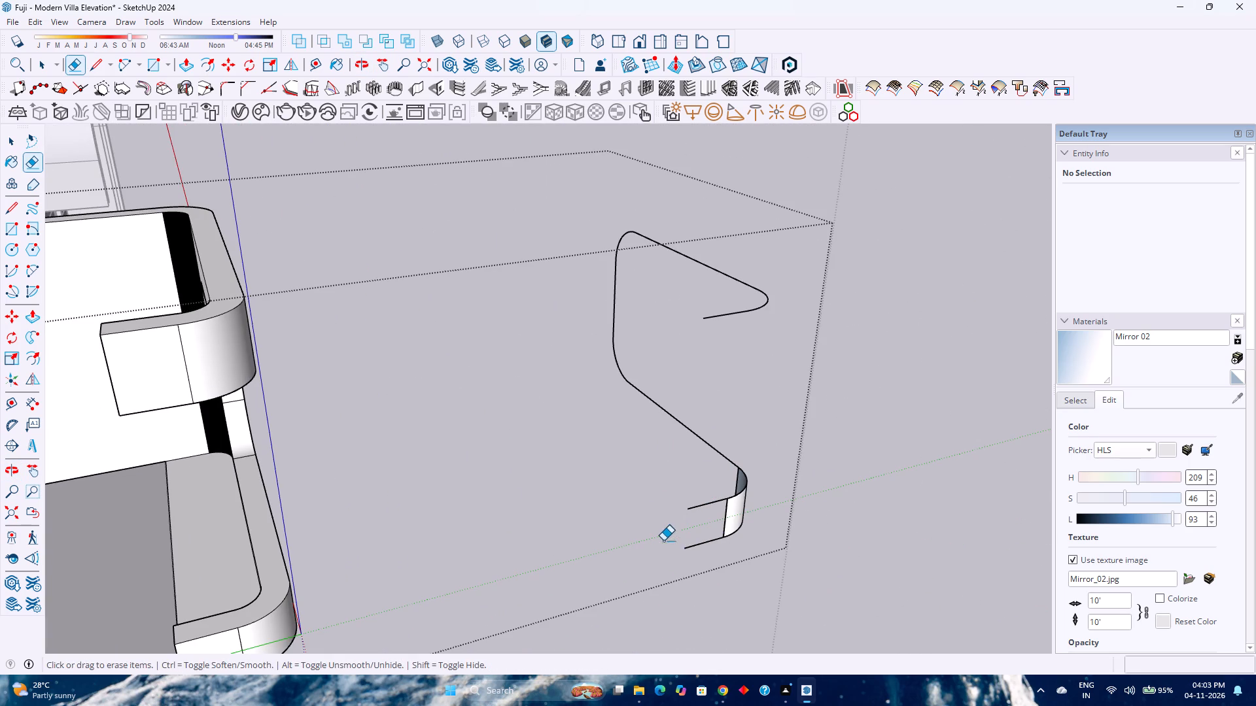
middle_click_drag(678, 564, 663, 562)
middle_click(663, 562)
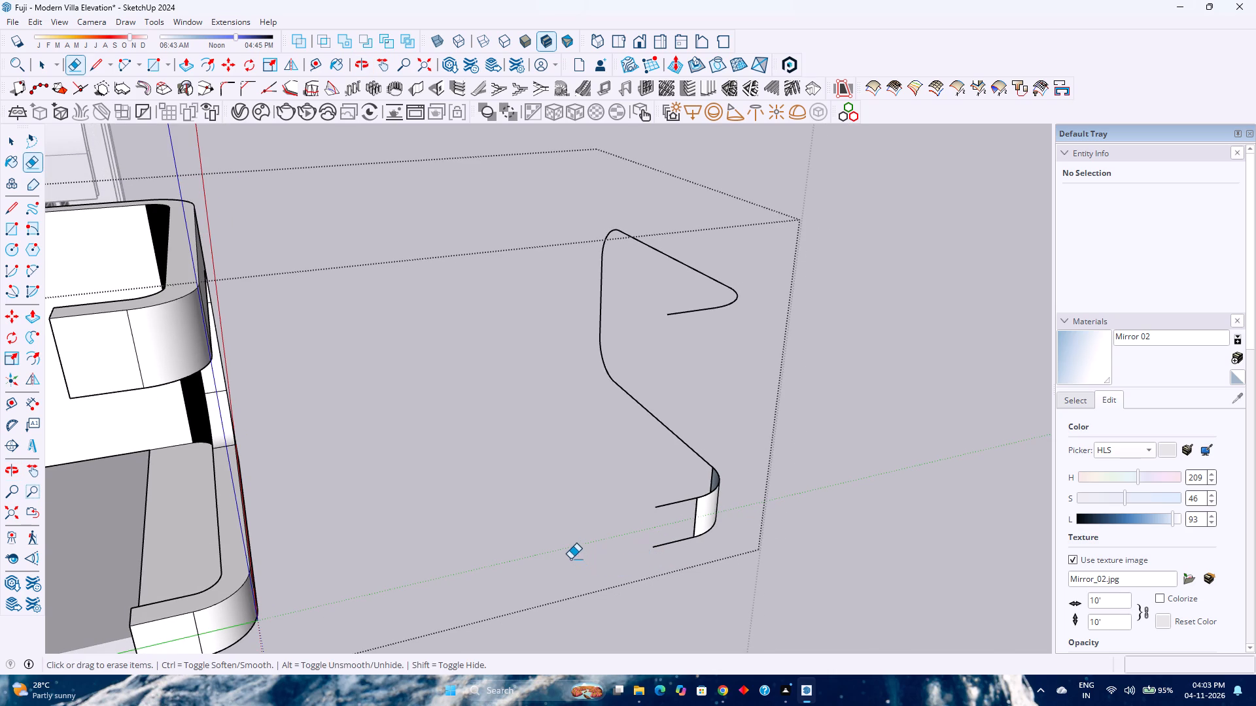
left_click_drag(650, 536, 681, 562)
Erase the copied lower band's rounded corner face with its bottom and vertical edges, leaving only the continuous opening edge.
middle_click_drag(669, 550, 483, 511)
middle_click(481, 511)
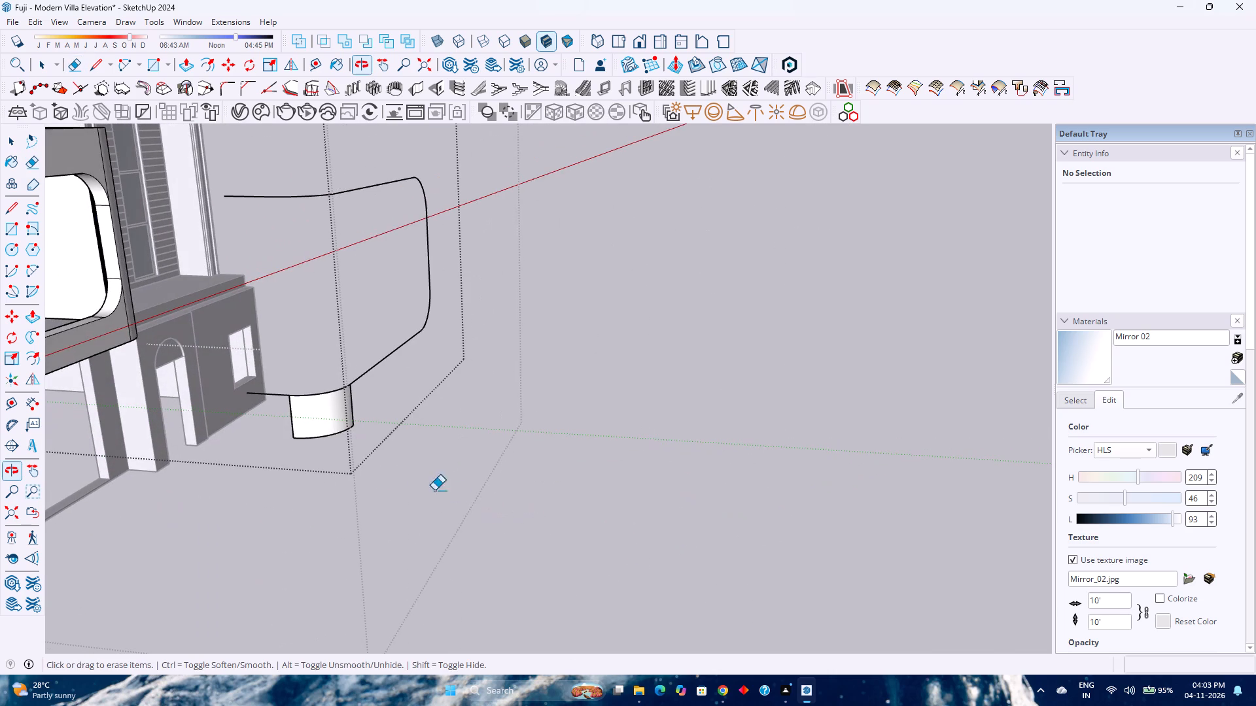
left_click_drag(278, 424, 336, 440)
left_click_drag(273, 418, 346, 424)
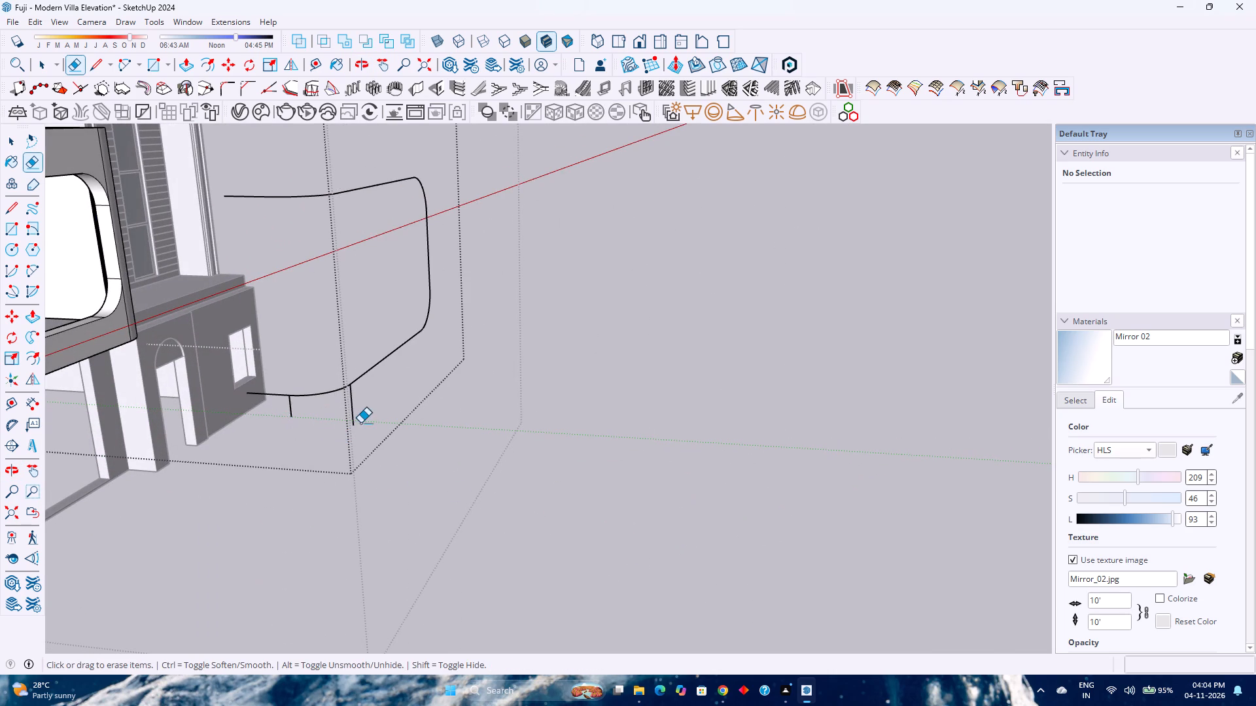
left_click_drag(368, 416, 330, 418)
left_click_drag(305, 411, 285, 411)
Select all the edges of the extracted opening path and weld them into one curve.
key("space")
triple_click(283, 397)
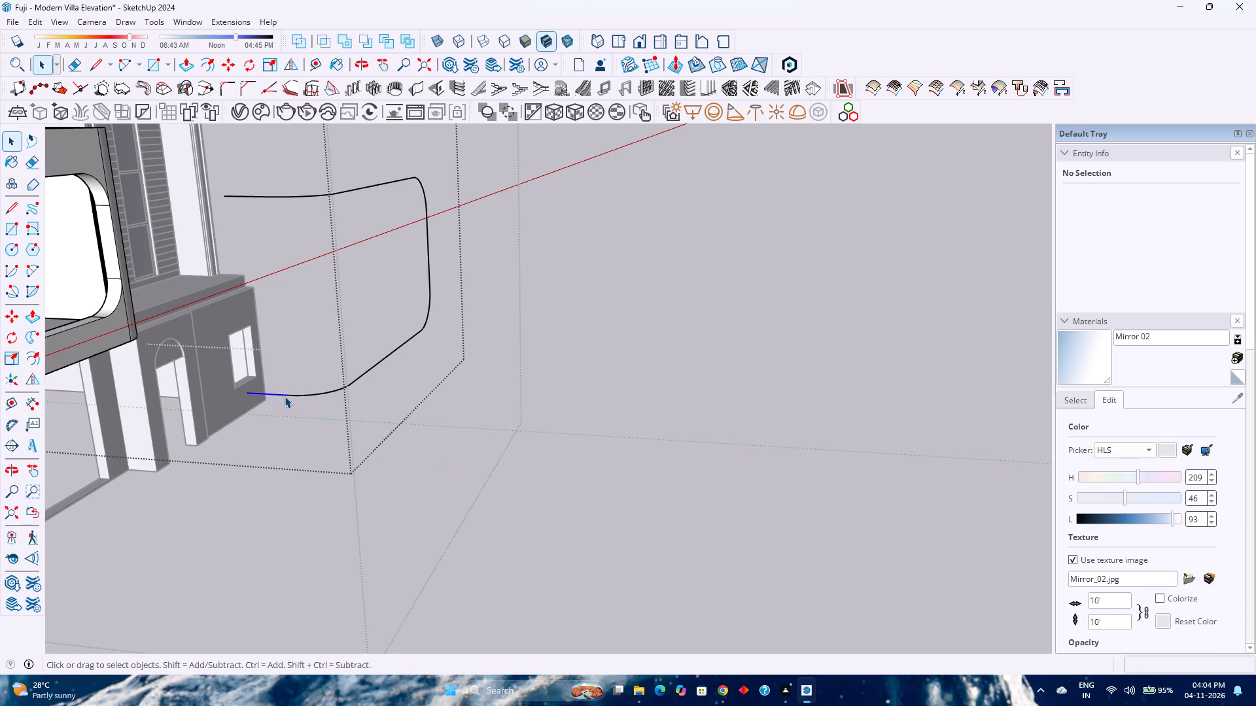
triple_click(285, 396)
middle_click_drag(285, 396, 350, 453, "shift")
middle_click(350, 453, "shift")
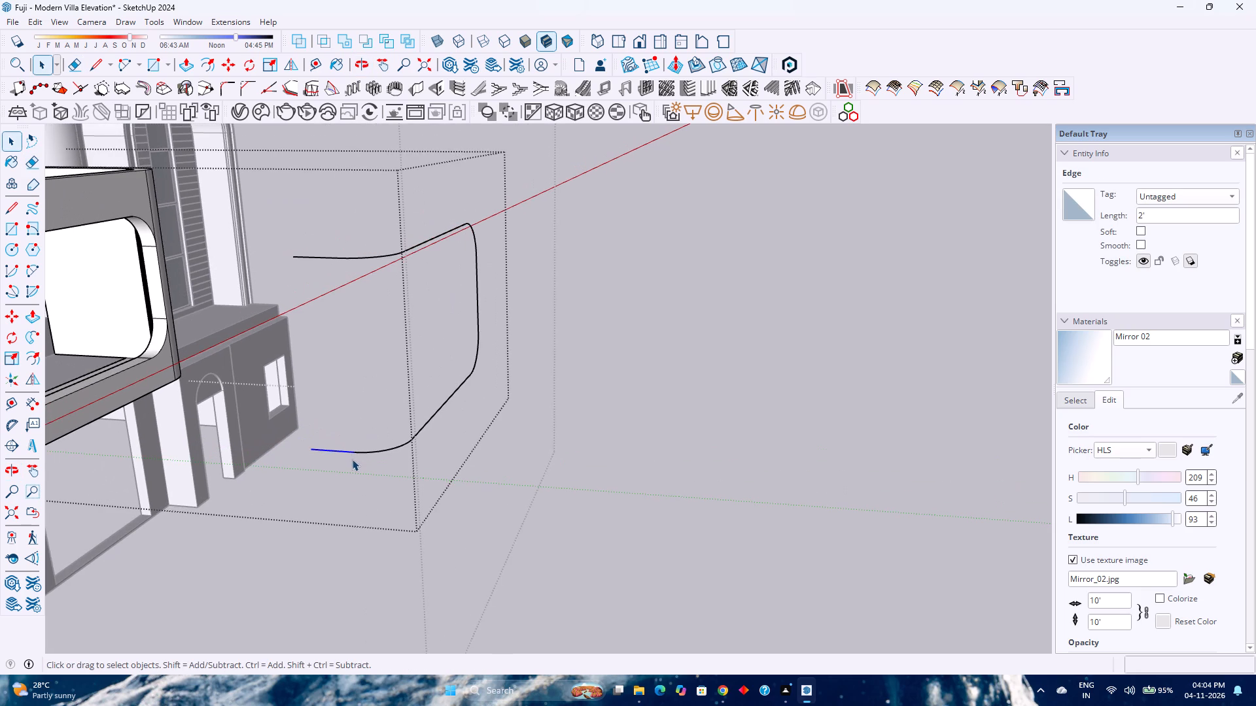
triple_click(349, 452)
triple_click(349, 452)
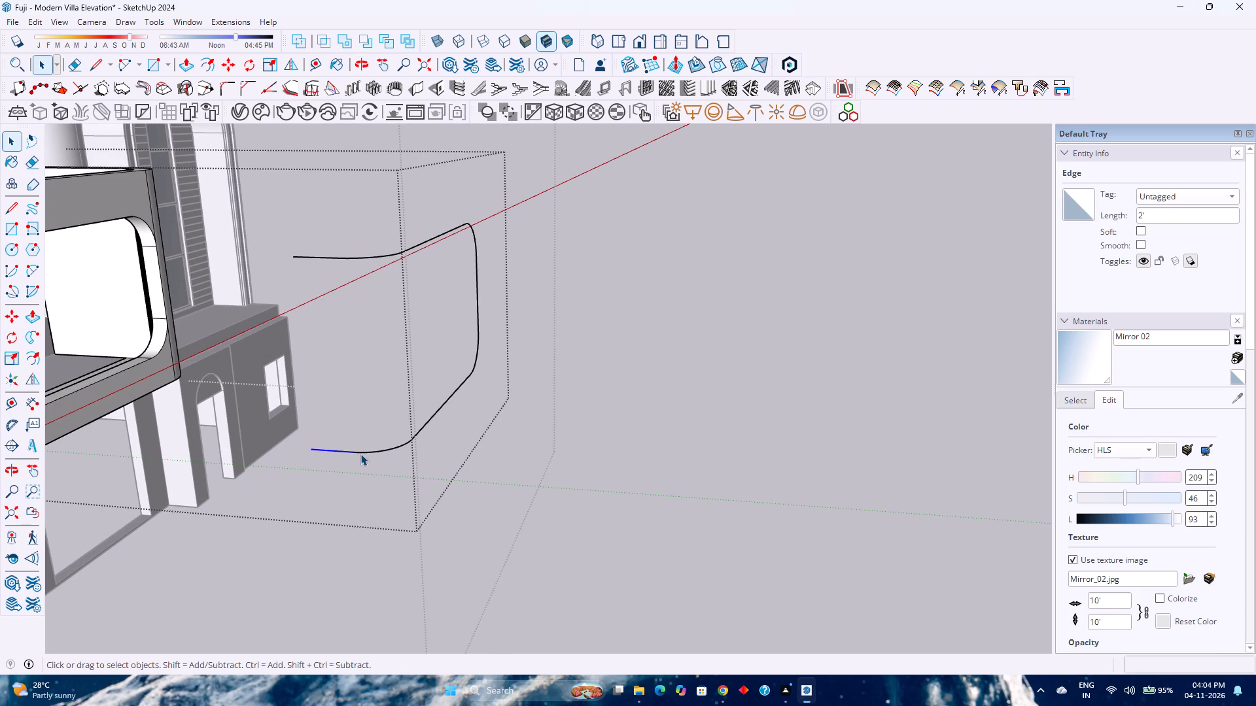
left_click(363, 452, "ctrl")
left_click(423, 423, "ctrl")
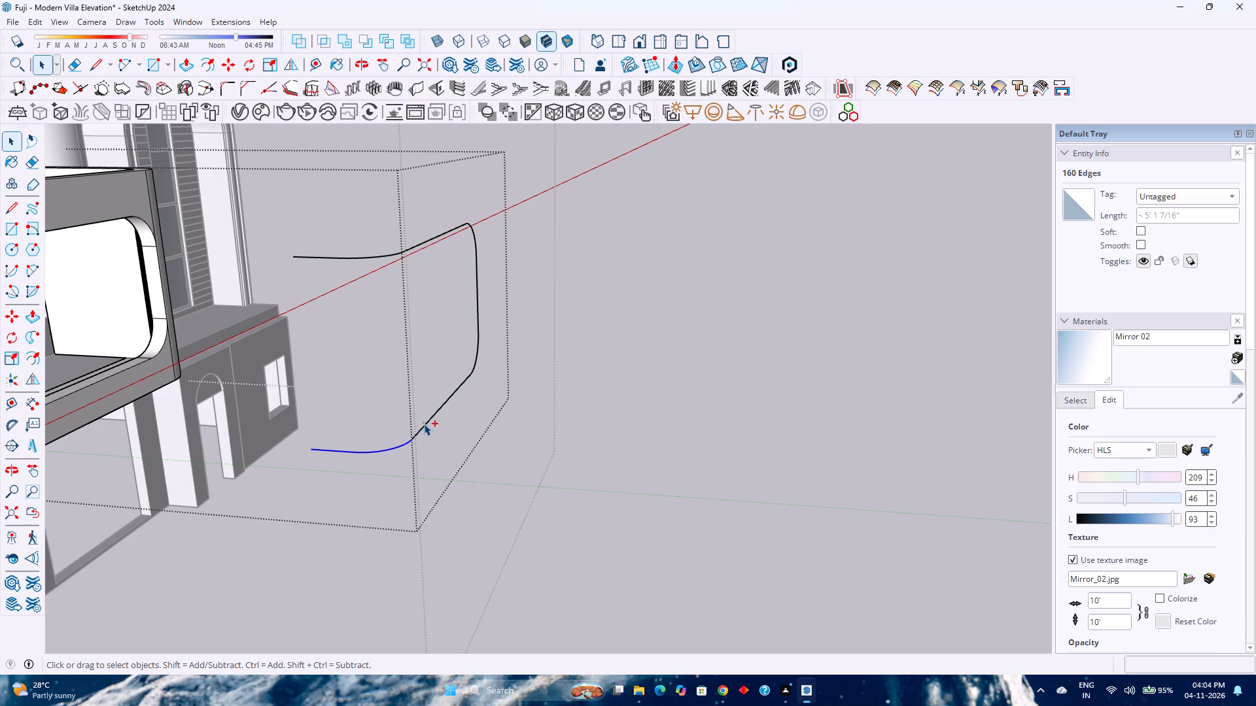
middle_click(423, 425)
middle_click(423, 425)
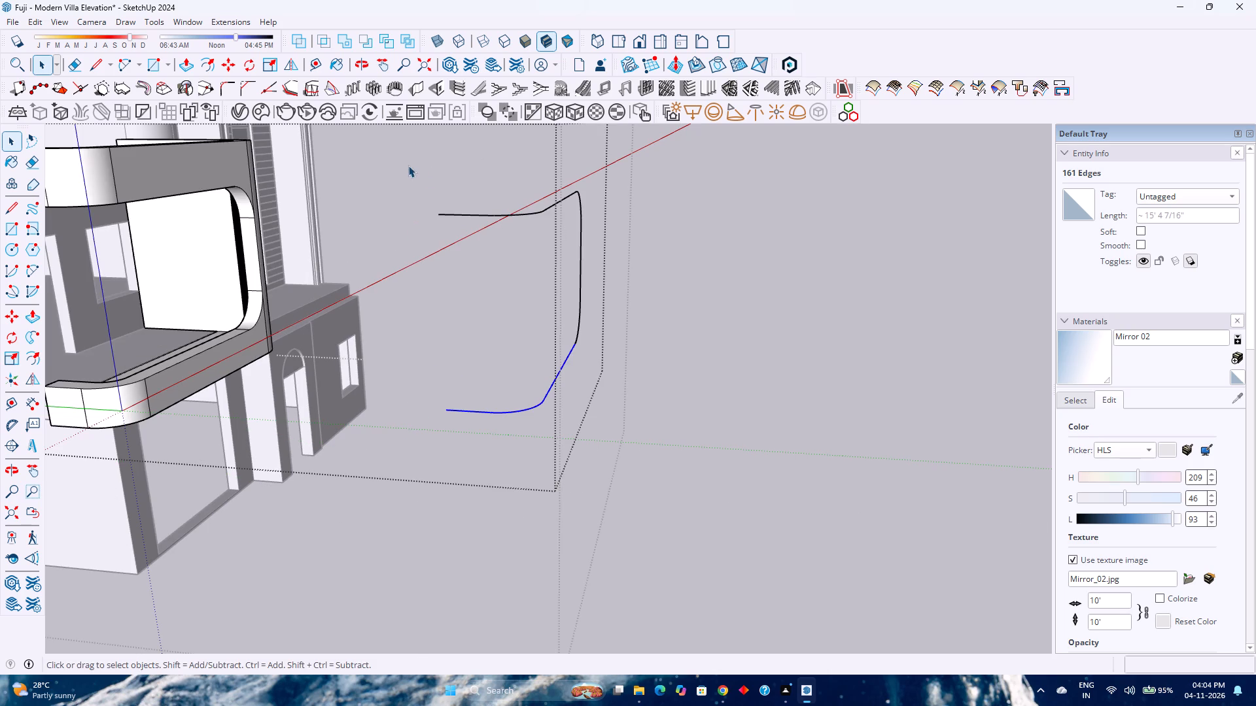
left_click_drag(408, 165, 667, 463)
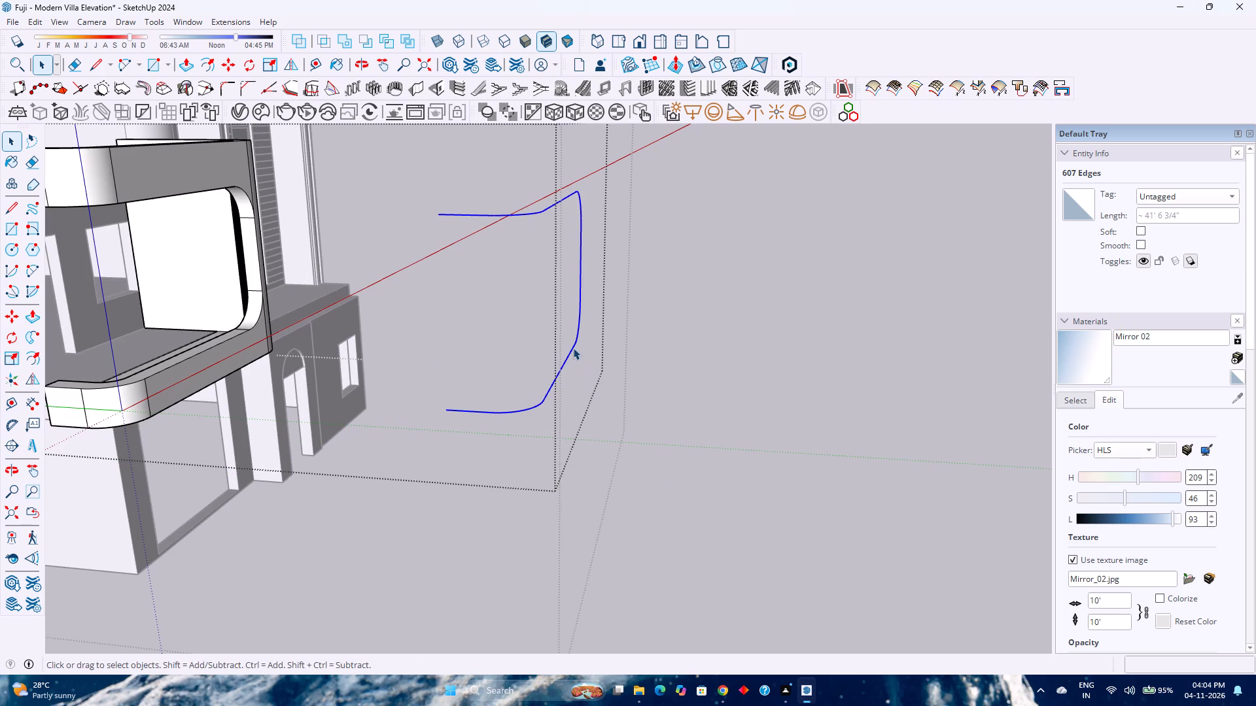
right_click(572, 348)
left_click(637, 159)
Draw a vertical 2" by 2" square profile with the Line tool, starting at the free lower end of the path.
middle_click_drag(563, 390, 381, 495)
middle_click(375, 496)
scroll(344, 469, "up", 5)
middle_click_drag(323, 471, 398, 477)
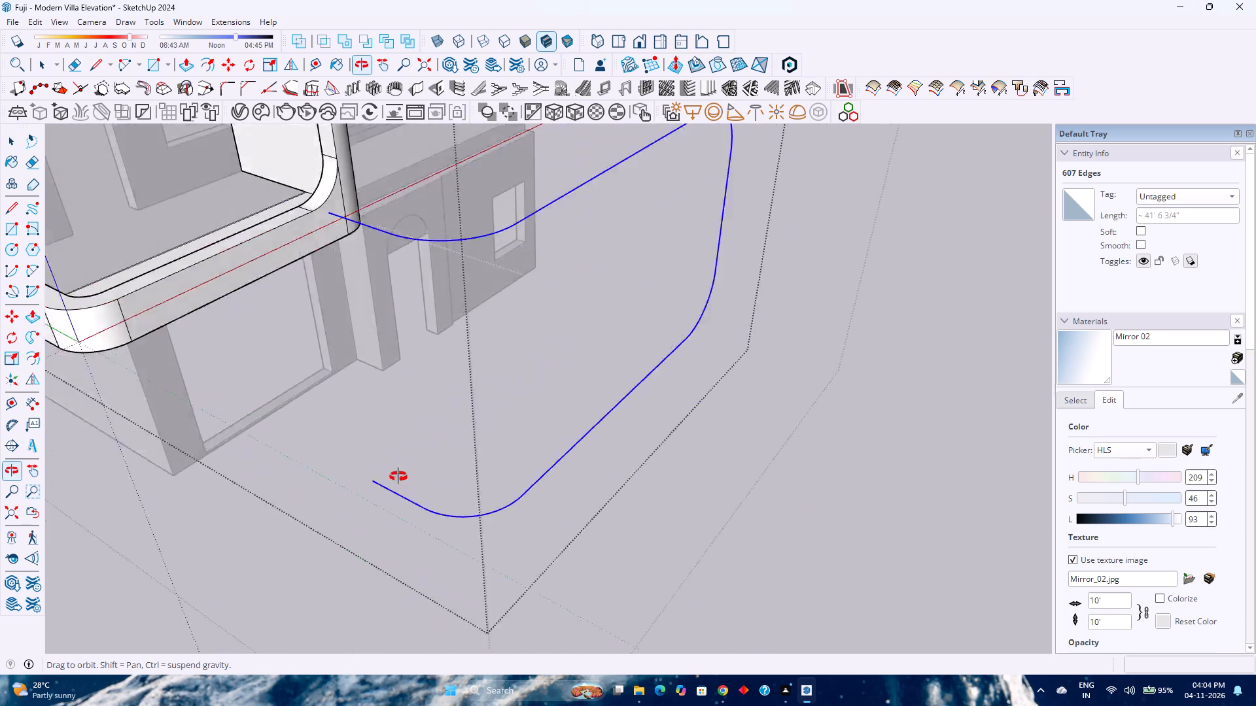
middle_click_drag(398, 477, 682, 499)
middle_click(684, 498)
middle_click_drag(680, 482, 368, 593, "shift")
middle_click(368, 593)
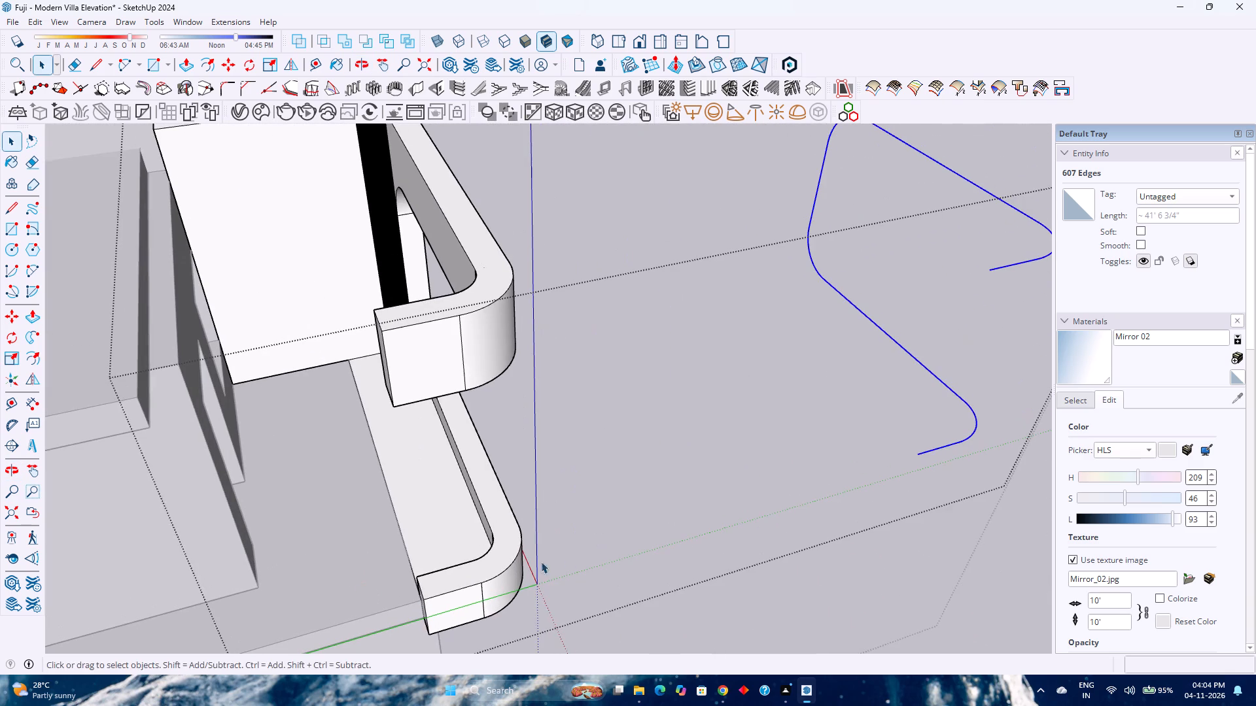
middle_click_drag(614, 551, 266, 624, "shift")
middle_click(266, 624)
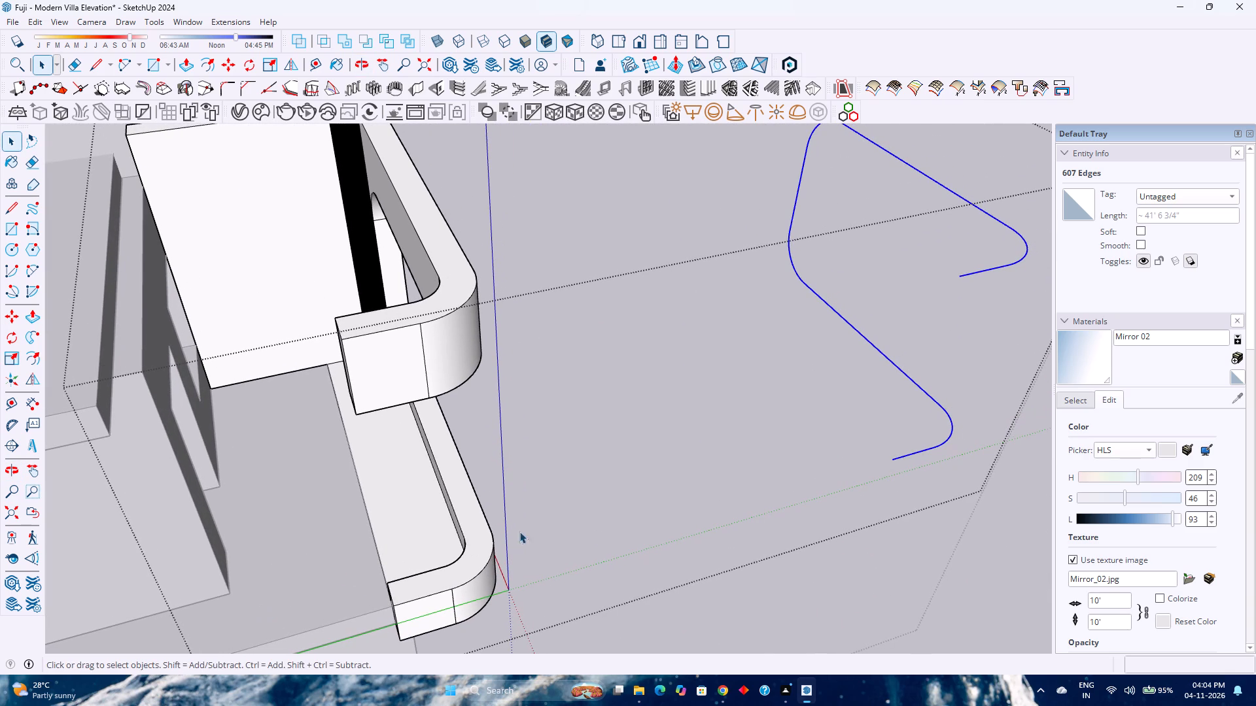
scroll(892, 474, "up", 5)
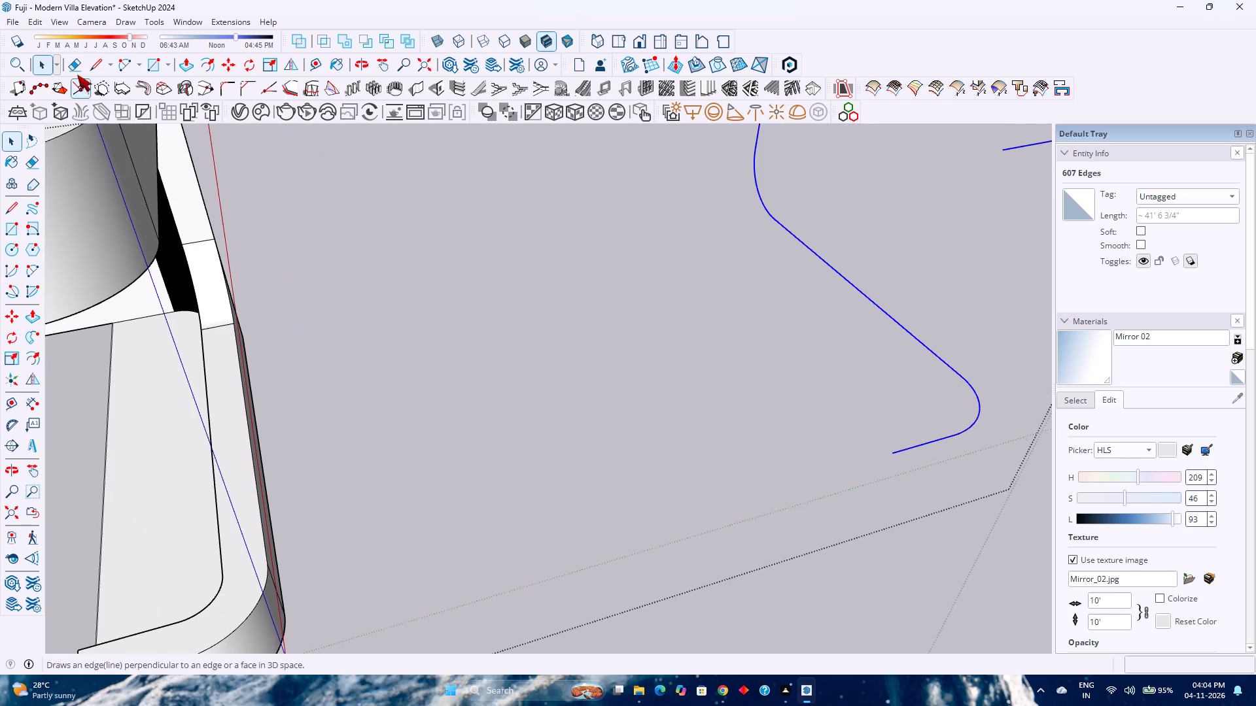
left_click(94, 64)
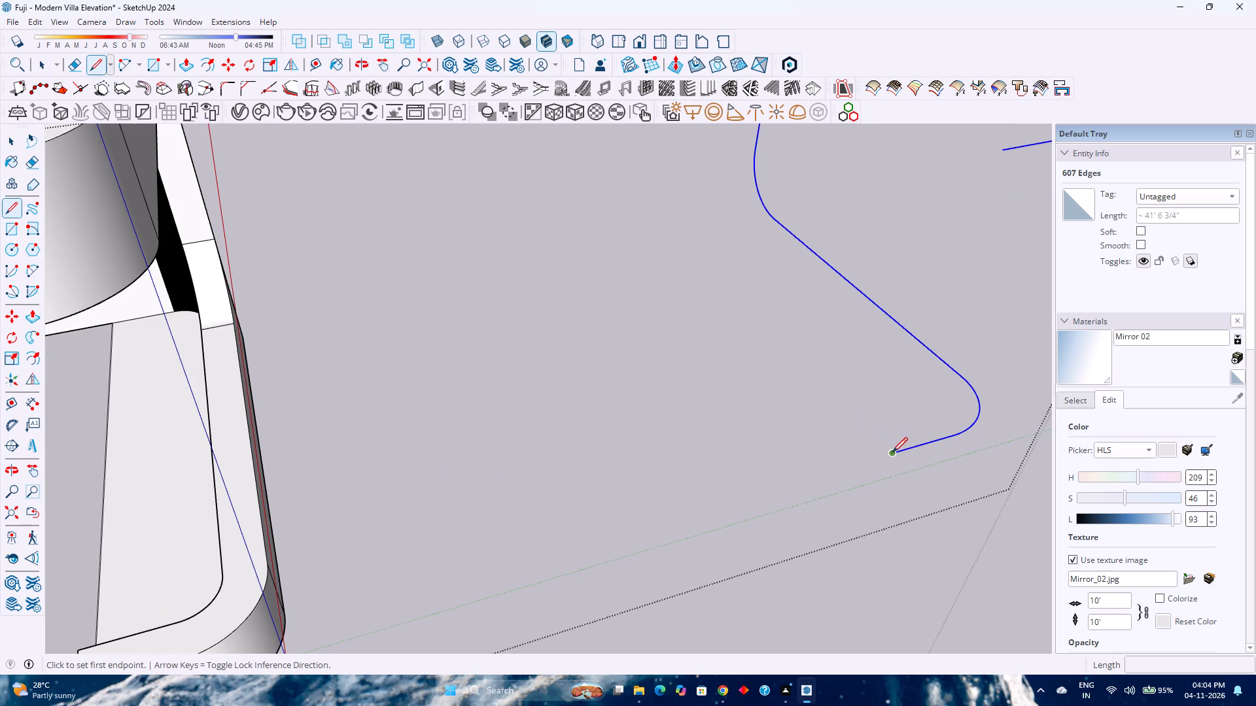
left_click(893, 452)
key("Right")
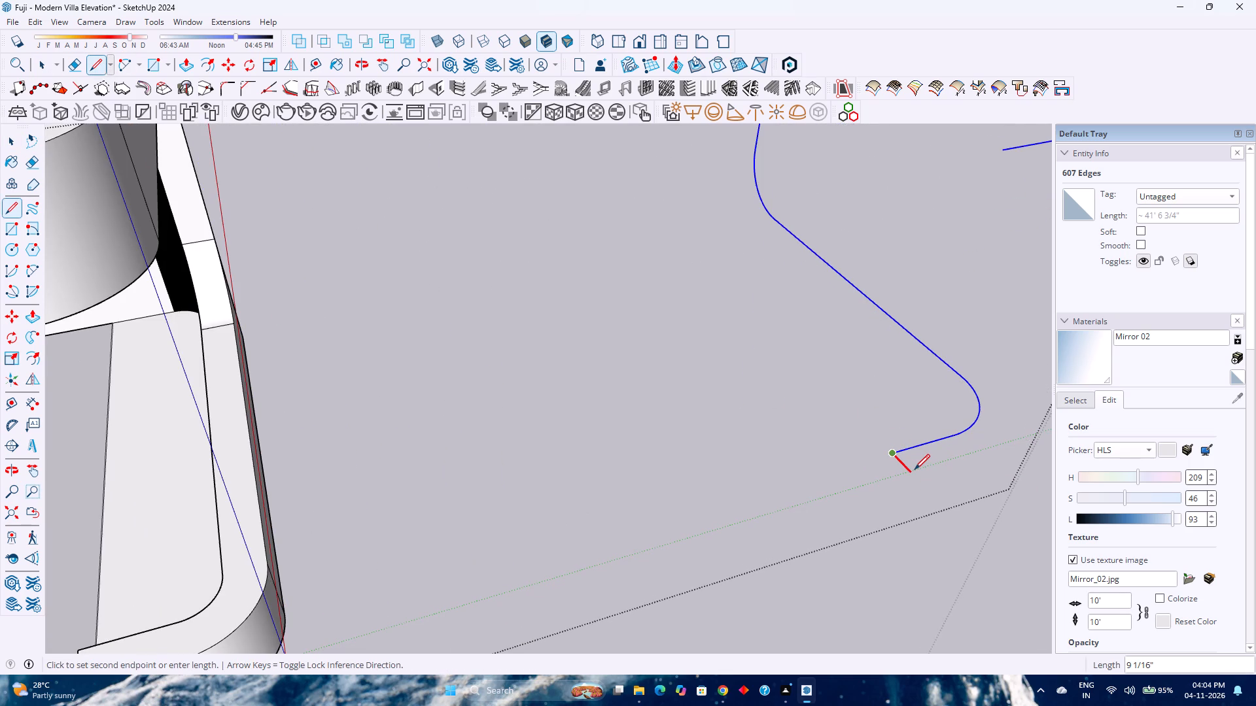
key("2")
key("Return")
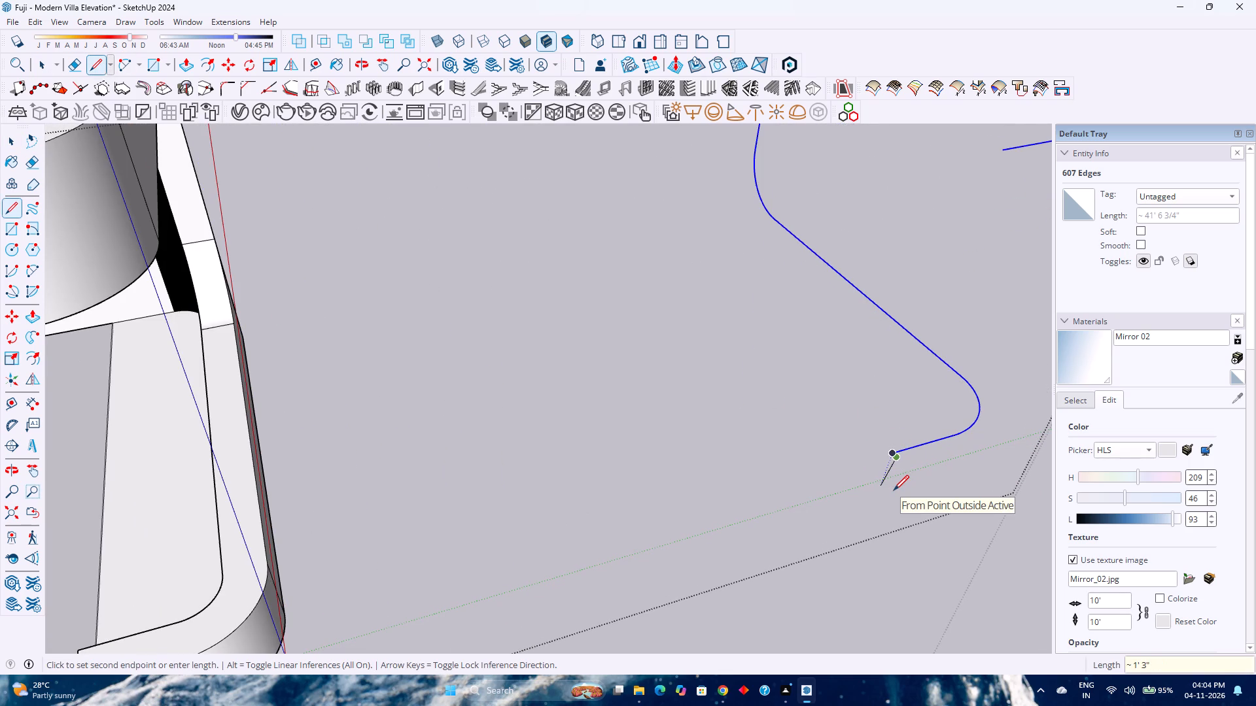
scroll(897, 477, "up", 10)
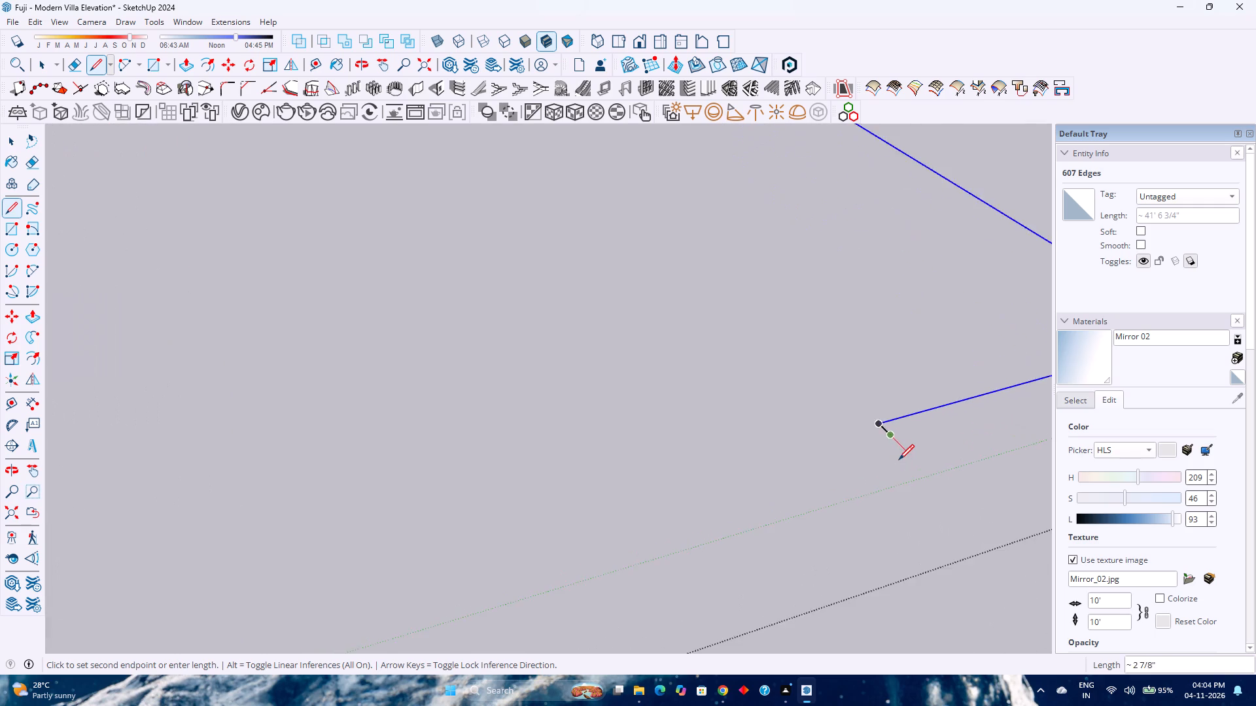
scroll(899, 460, "up", 3)
key("Up")
key("2")
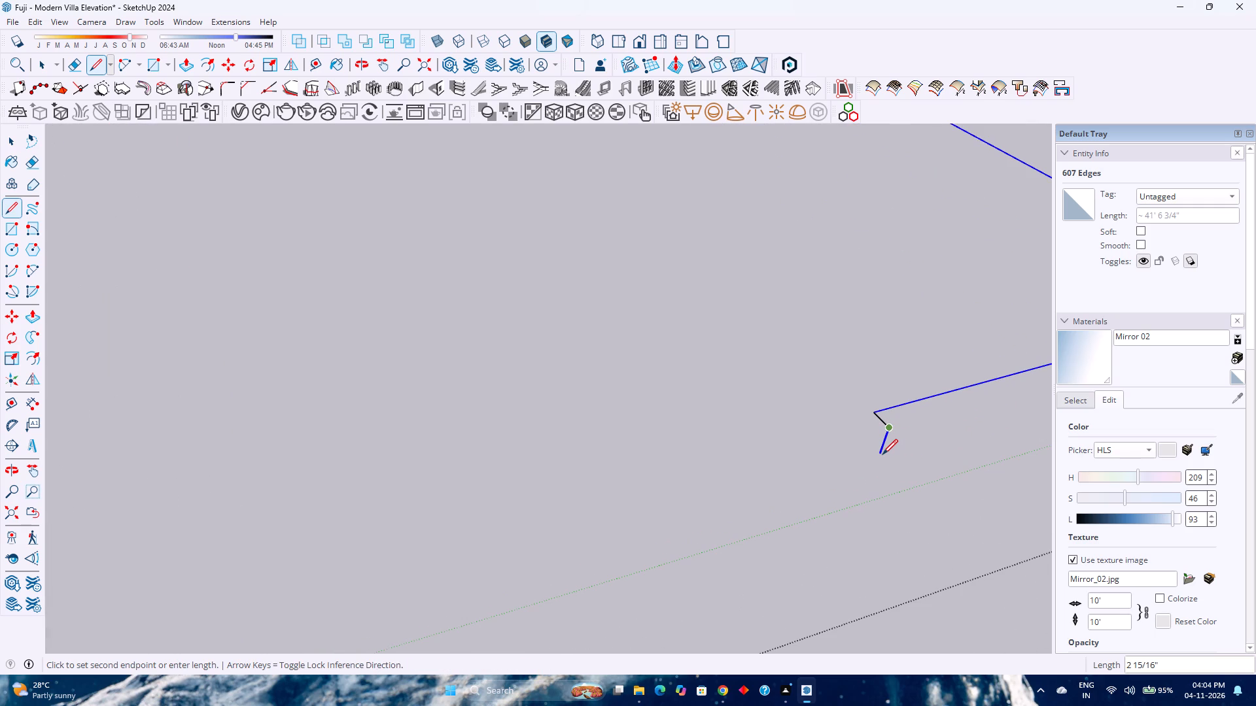
key("Return")
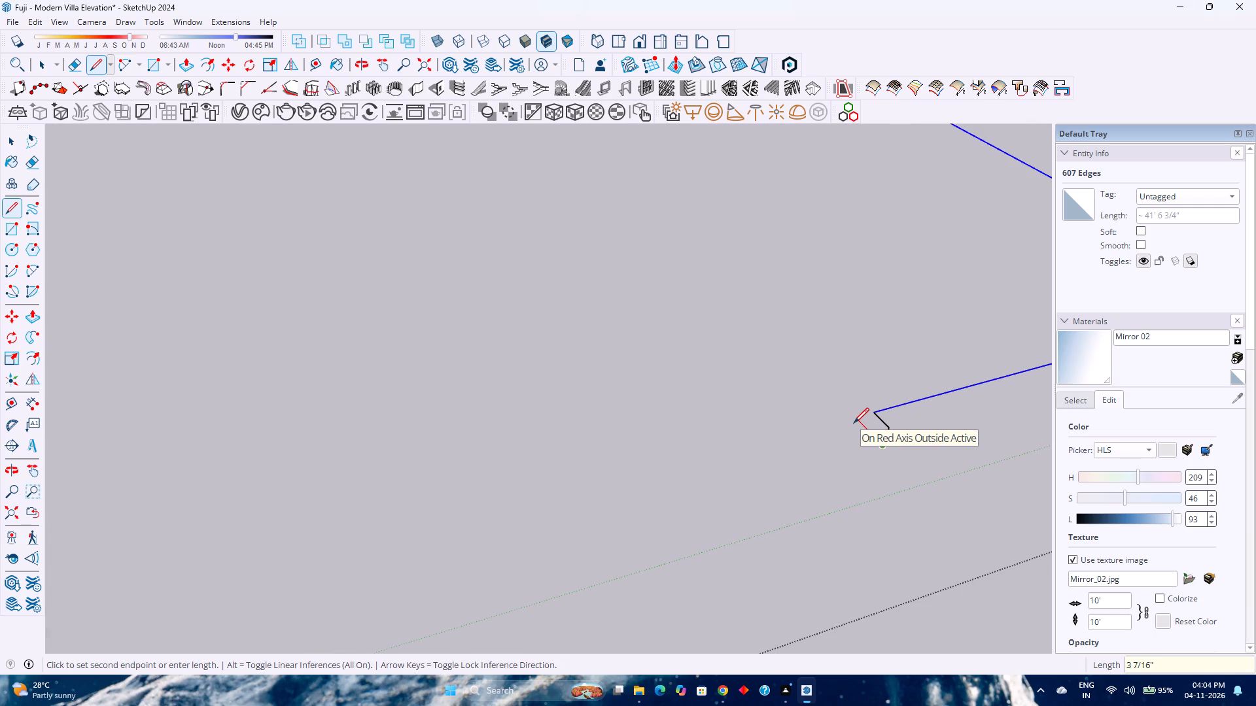
key("Right")
key("2")
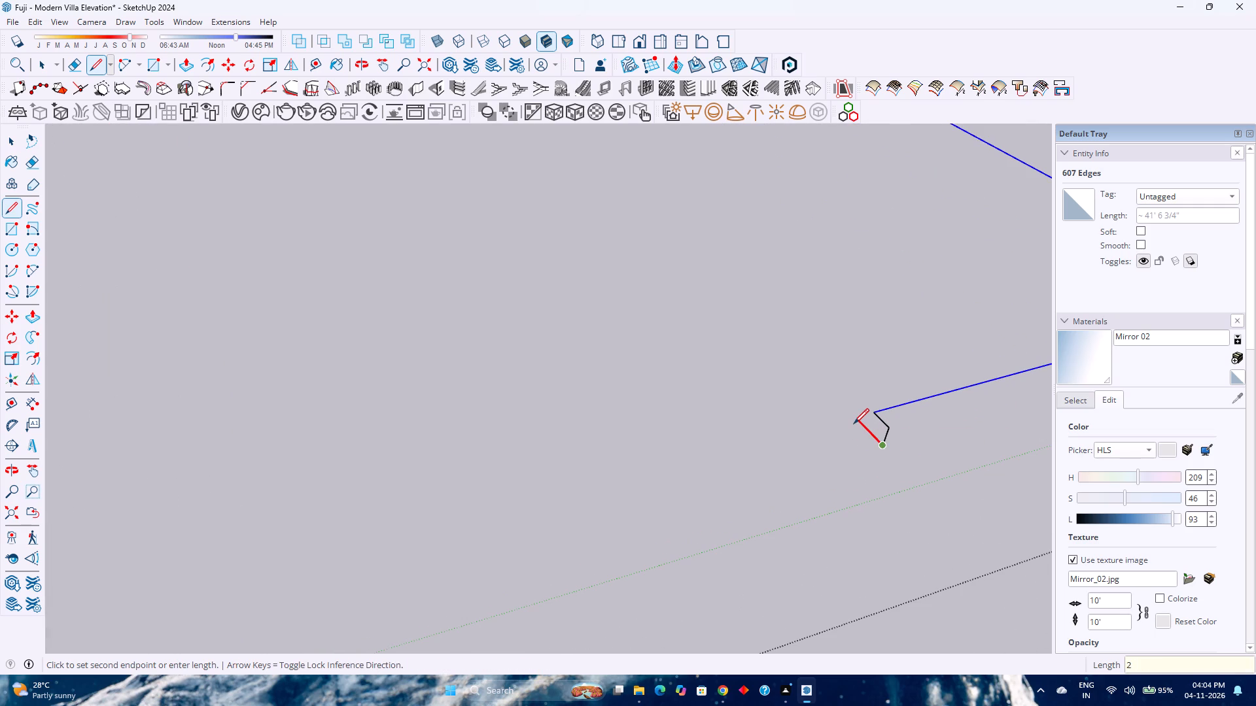
key("Return")
left_click(877, 413)
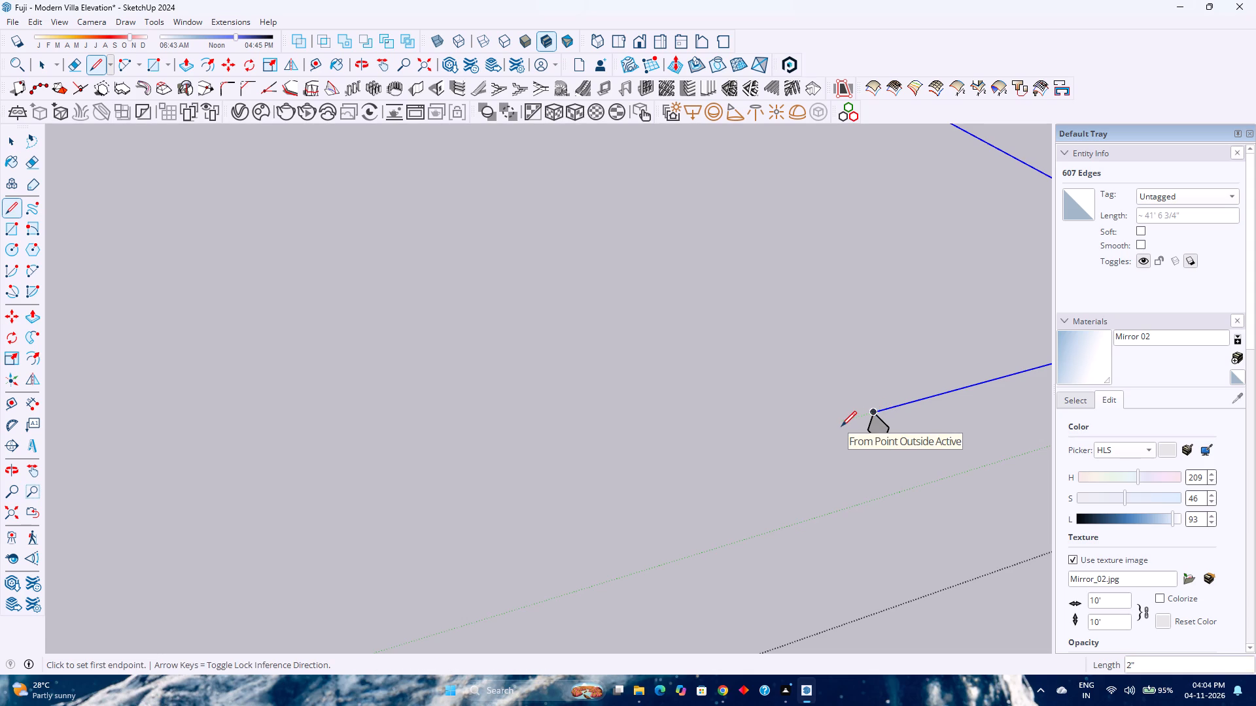
key("space")
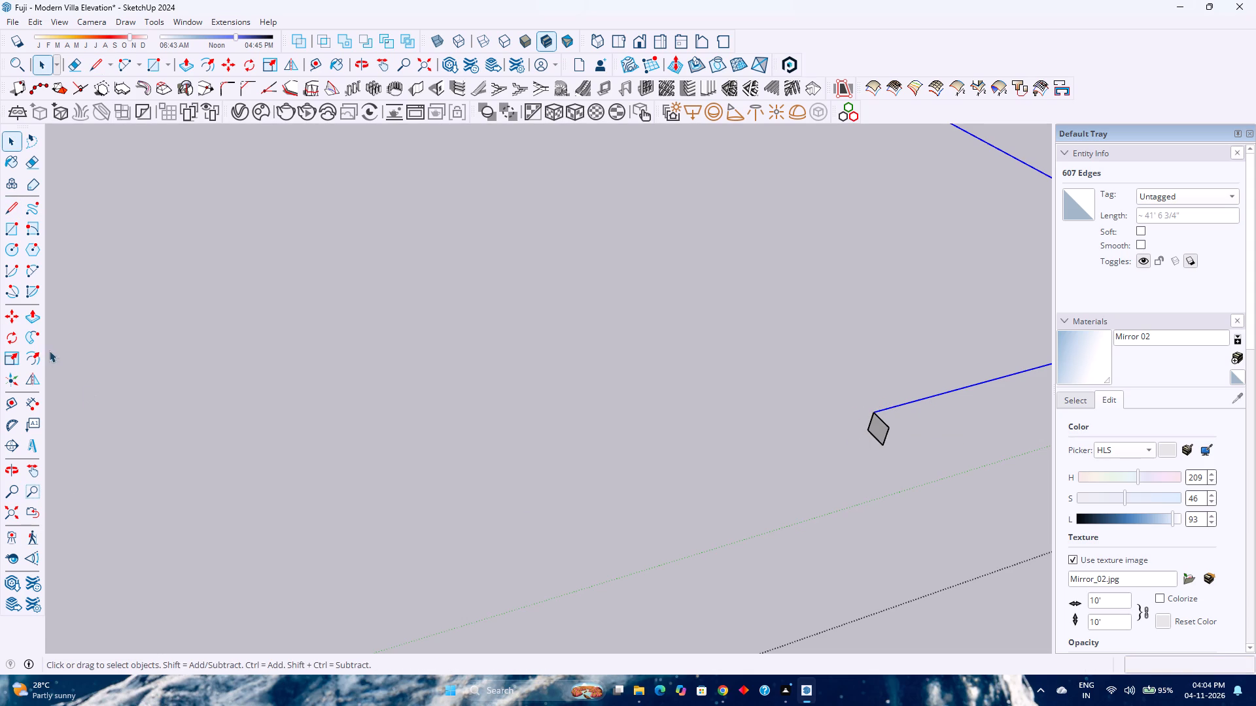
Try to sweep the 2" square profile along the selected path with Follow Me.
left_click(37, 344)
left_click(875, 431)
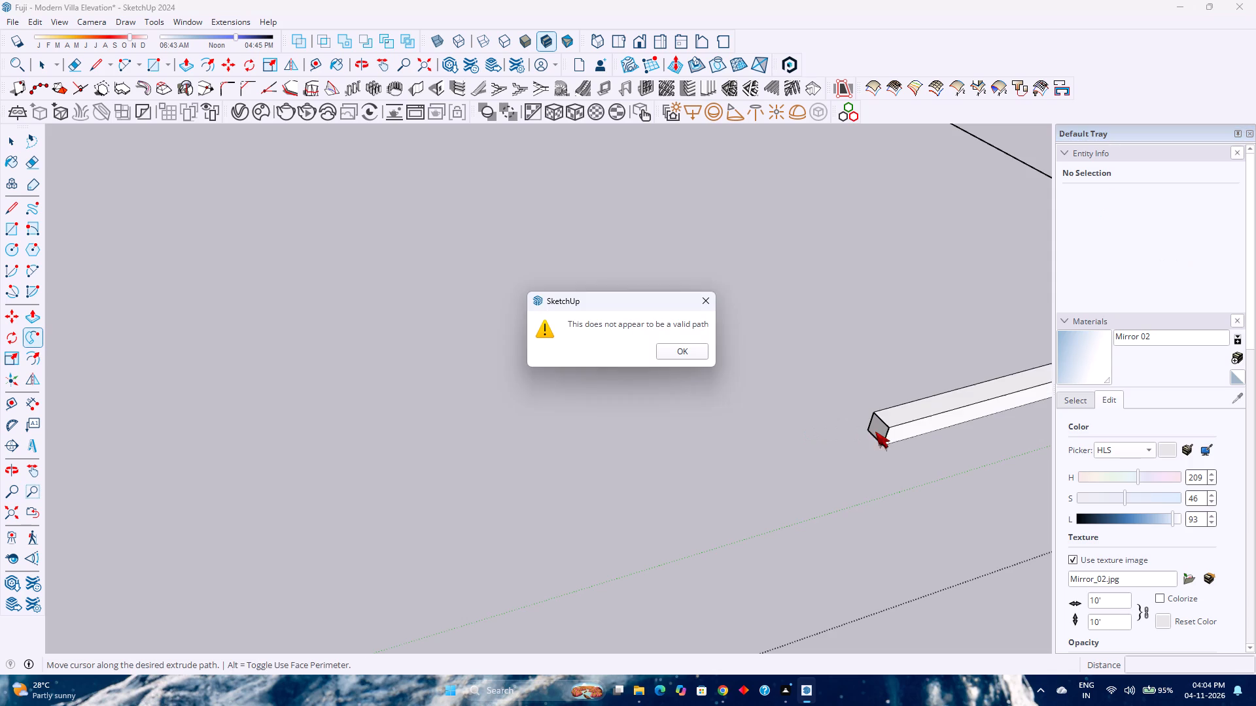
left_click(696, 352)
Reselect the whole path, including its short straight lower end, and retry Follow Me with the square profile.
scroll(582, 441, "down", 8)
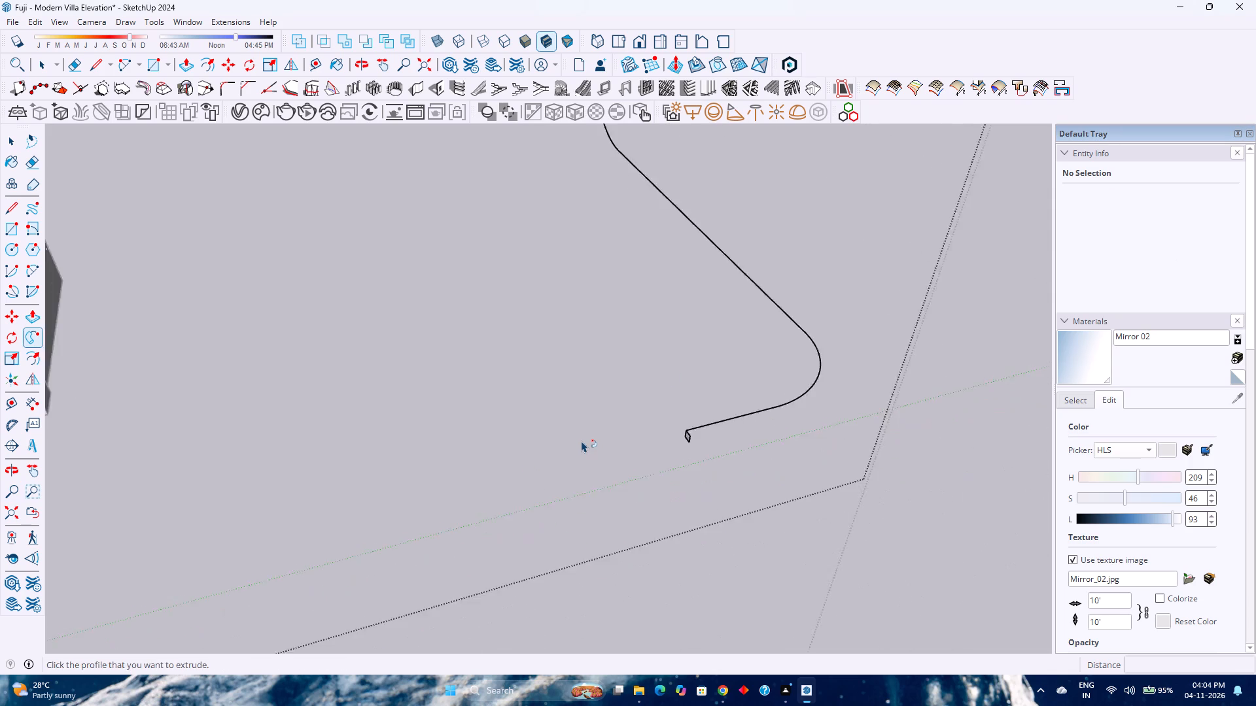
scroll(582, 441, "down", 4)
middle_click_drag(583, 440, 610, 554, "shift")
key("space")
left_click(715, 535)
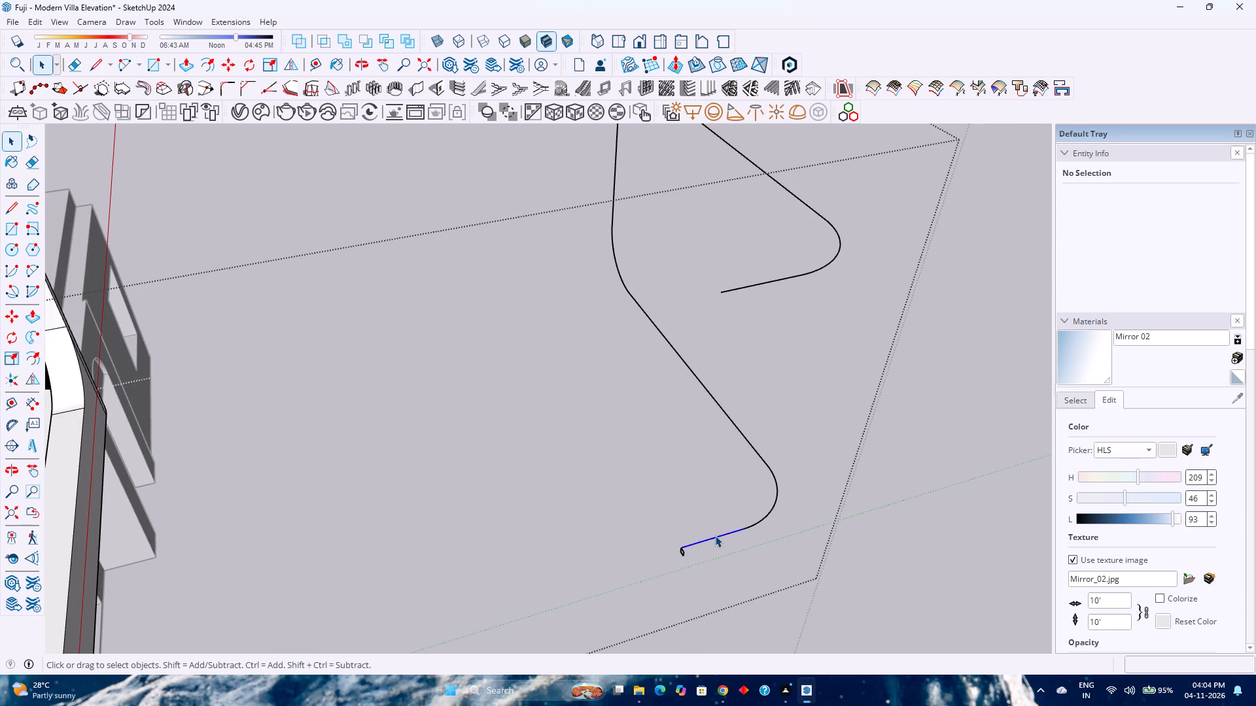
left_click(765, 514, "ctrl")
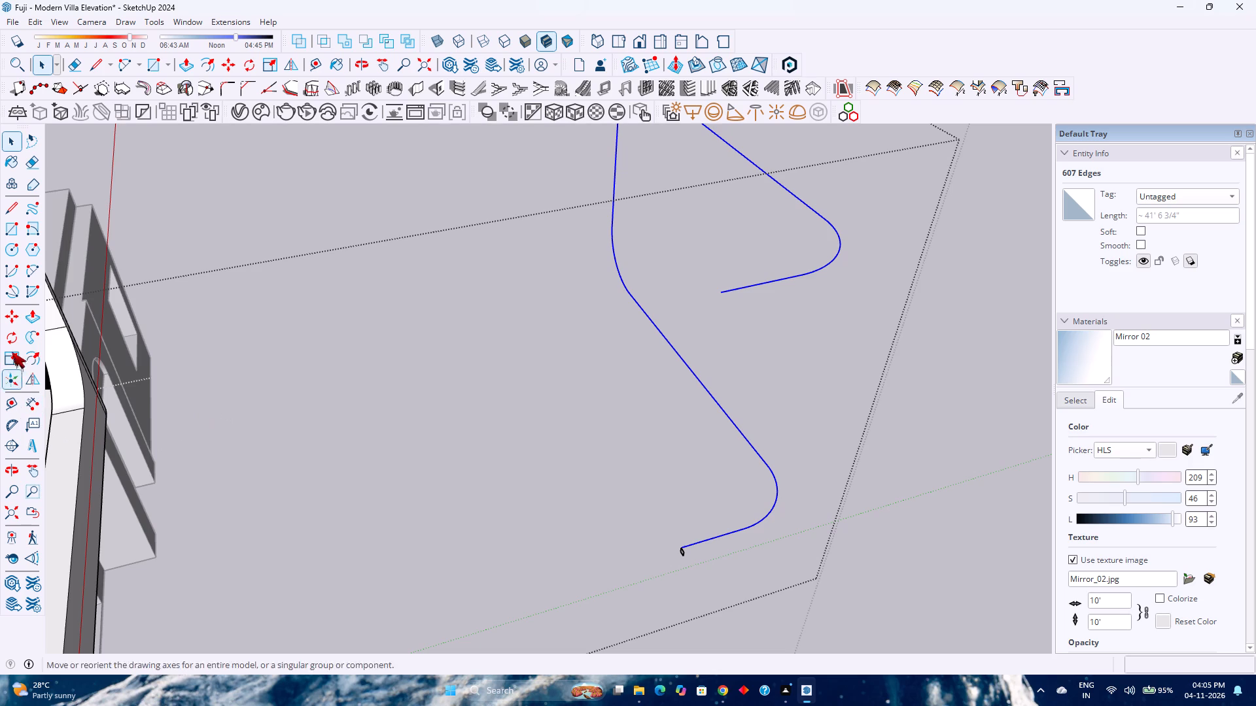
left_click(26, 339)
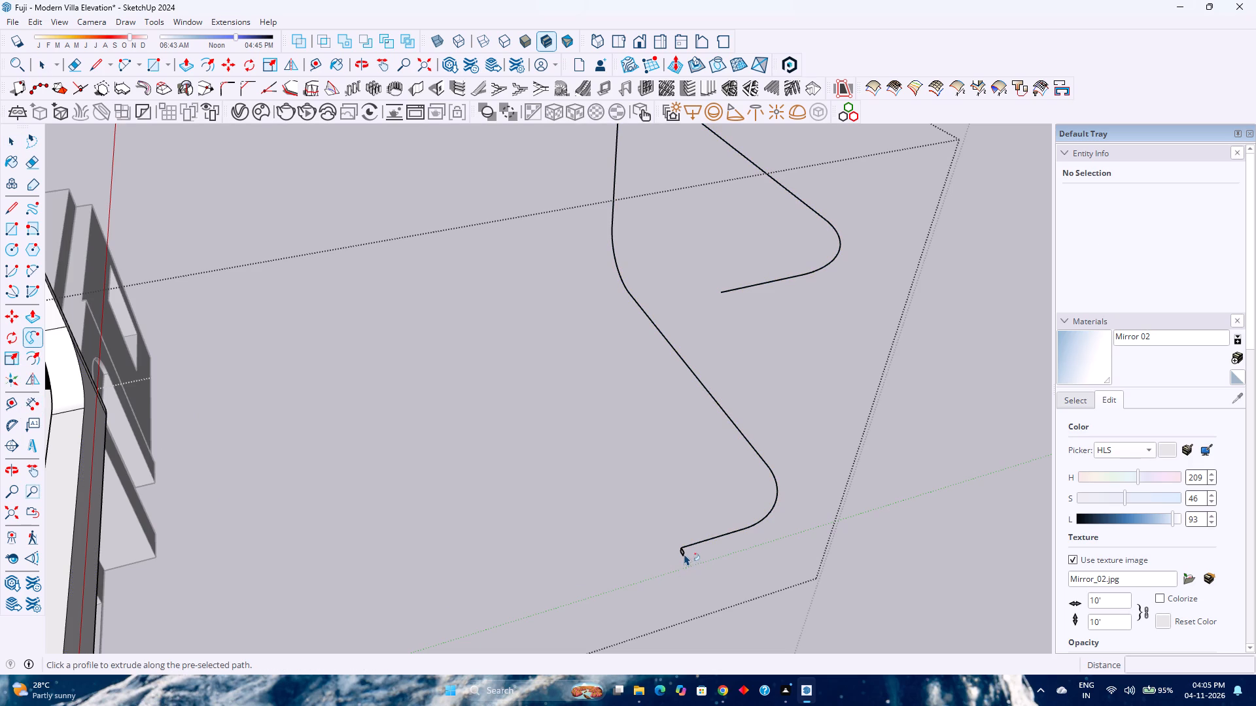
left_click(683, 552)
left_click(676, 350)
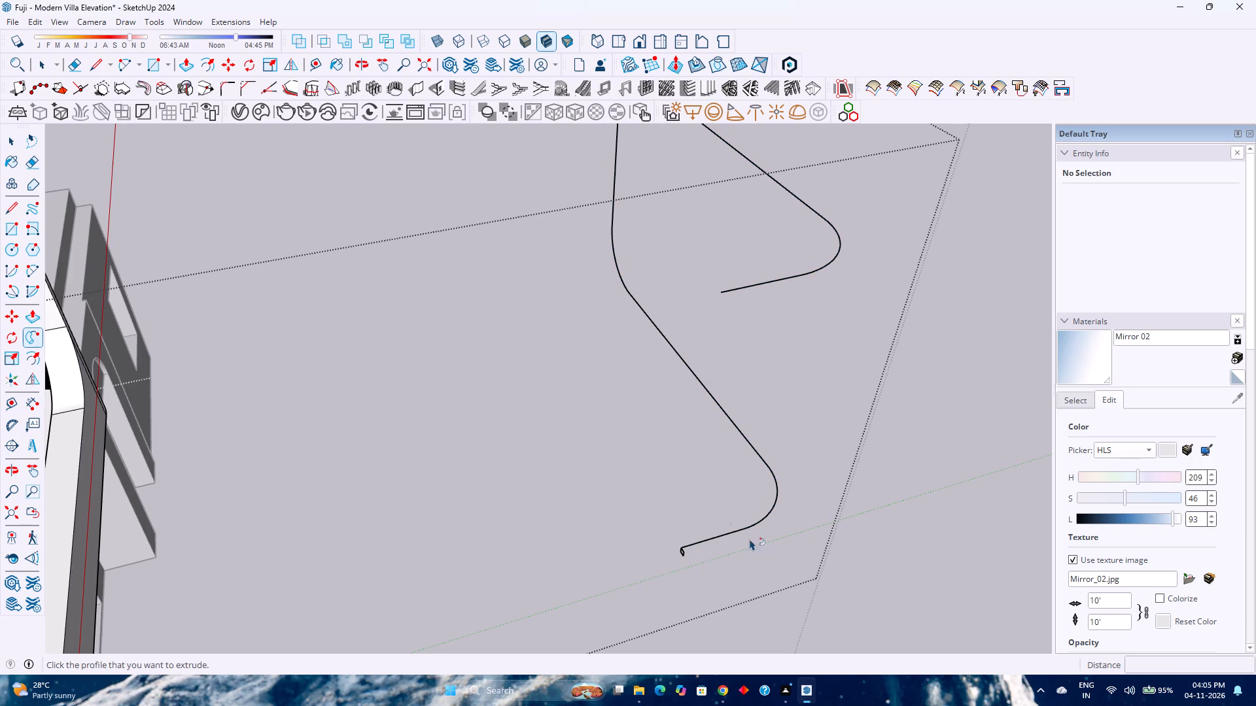
Select the long curved portion of the path and sweep the 2" square profile along it with Follow Me.
key("space")
left_click(772, 507)
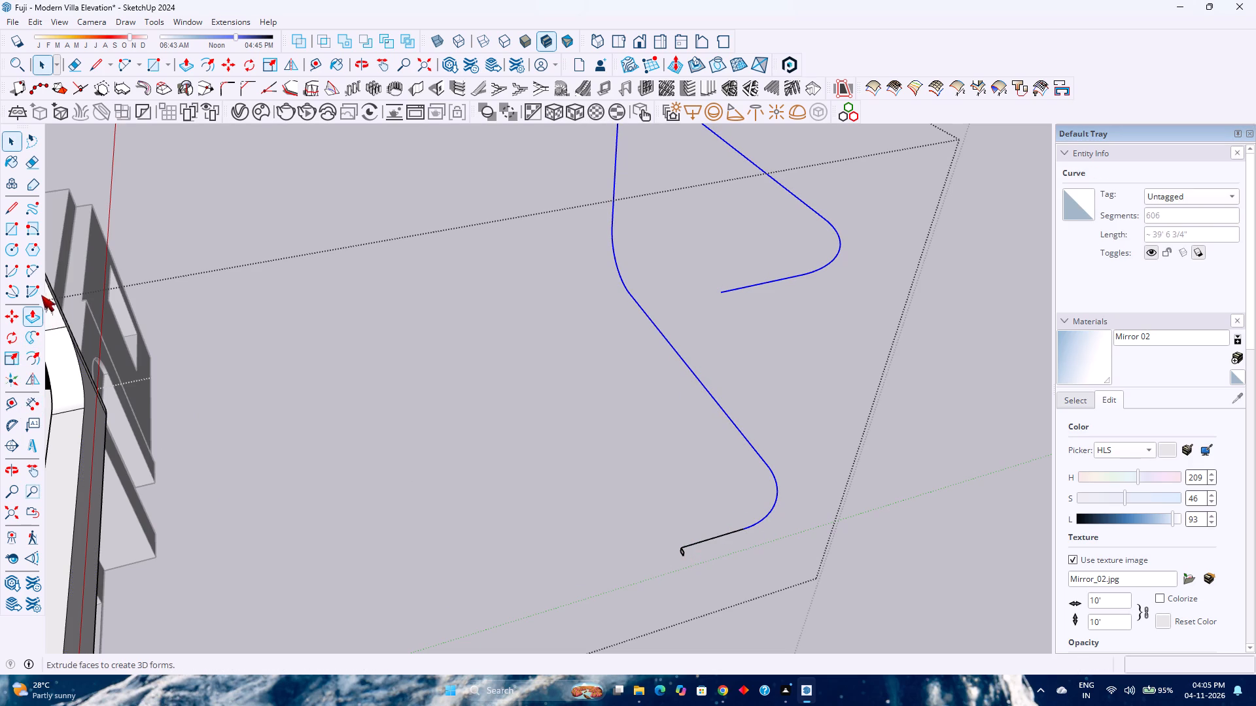
left_click(35, 338)
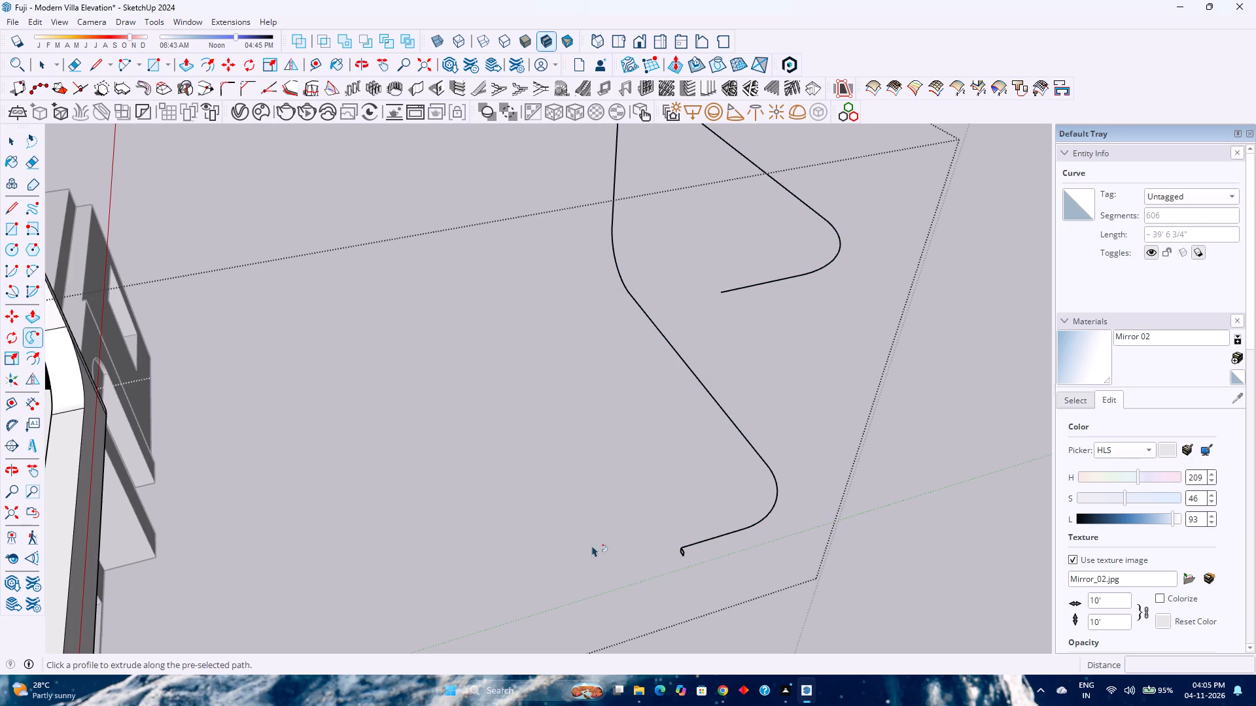
scroll(677, 555, "up", 9)
left_click(685, 551)
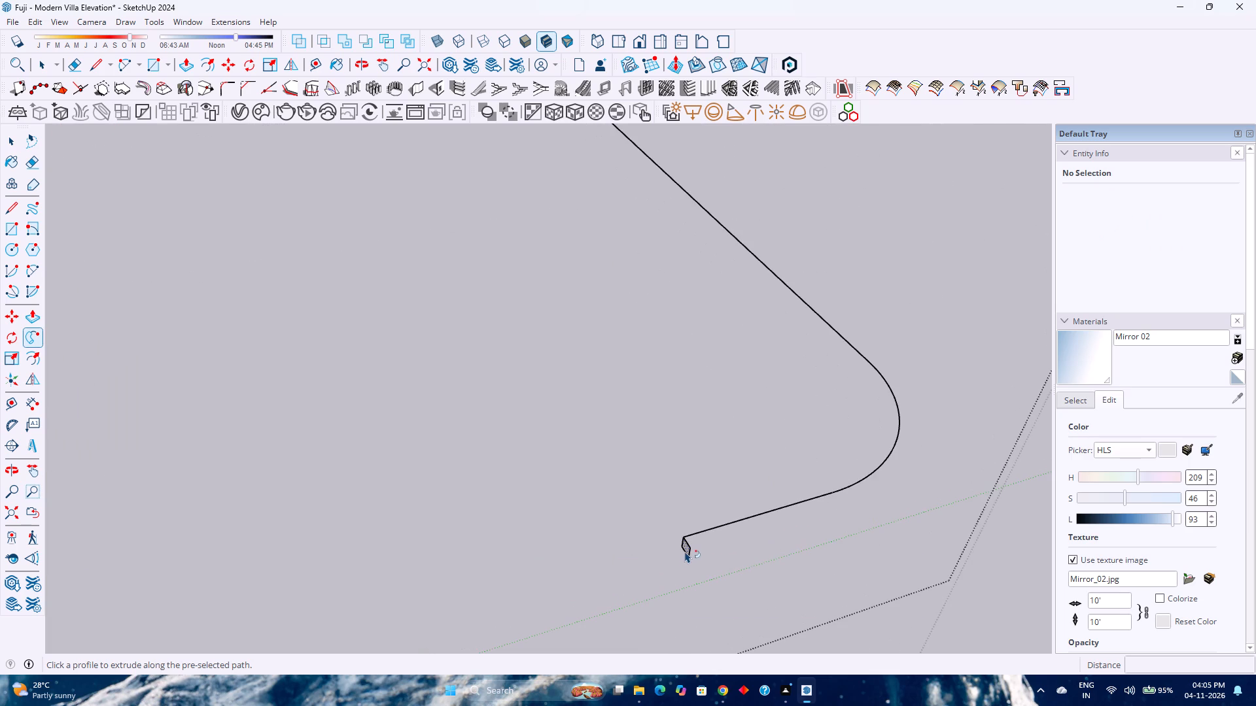
key("space")
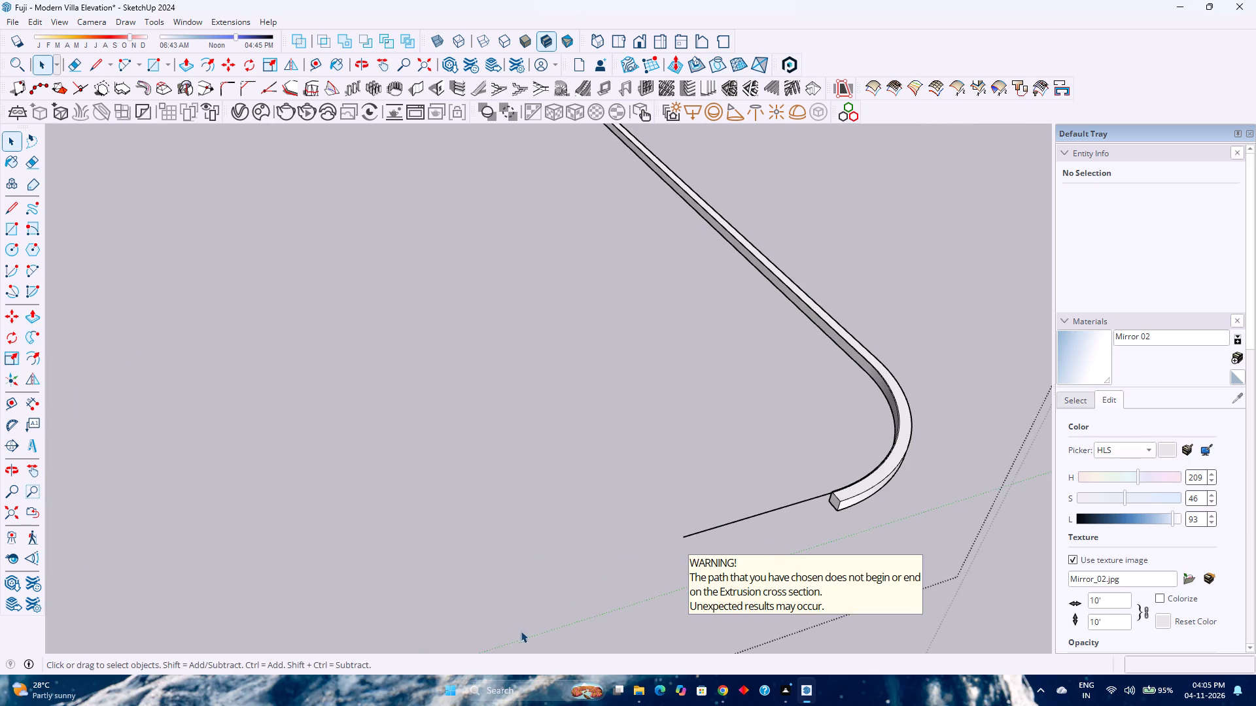
left_click(514, 631)
Delete the leftover path line group that runs past the swept trim's lower end.
scroll(813, 522, "up", 10)
middle_click_drag(843, 503, 896, 539)
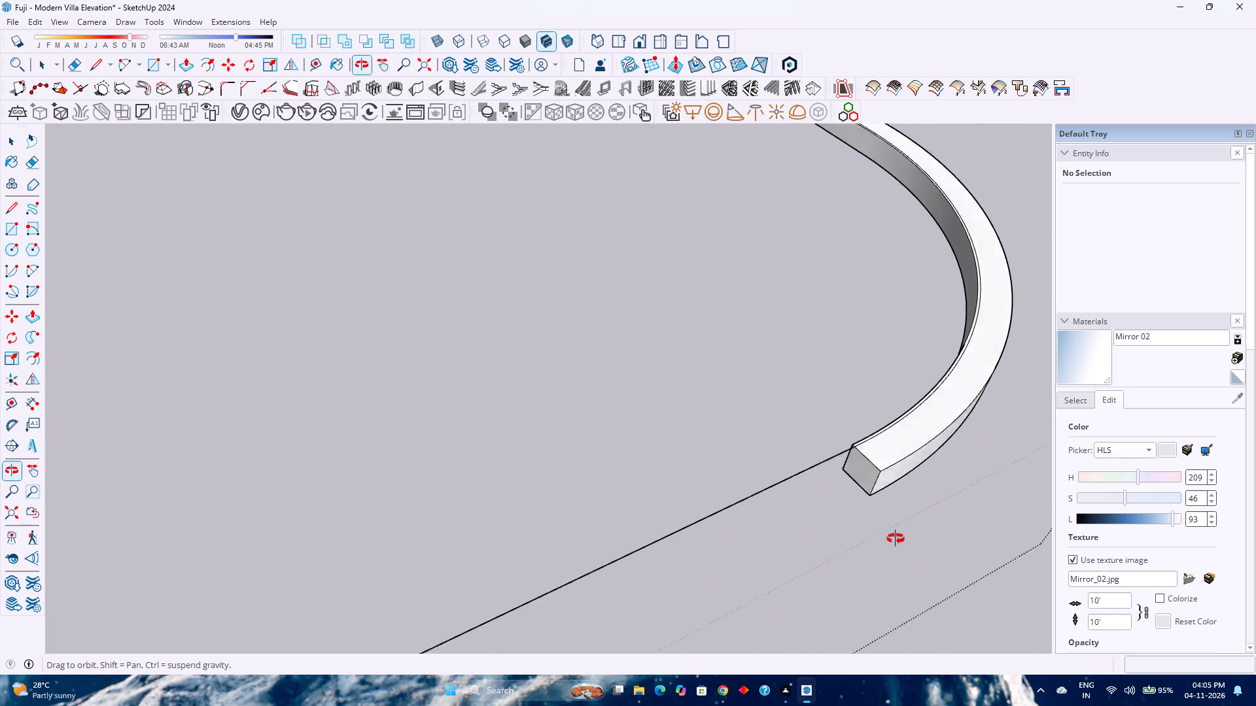
middle_click_drag(896, 539, 952, 573)
middle_click(952, 573)
scroll(906, 451, "up", 1)
left_click(777, 452)
left_click(777, 452)
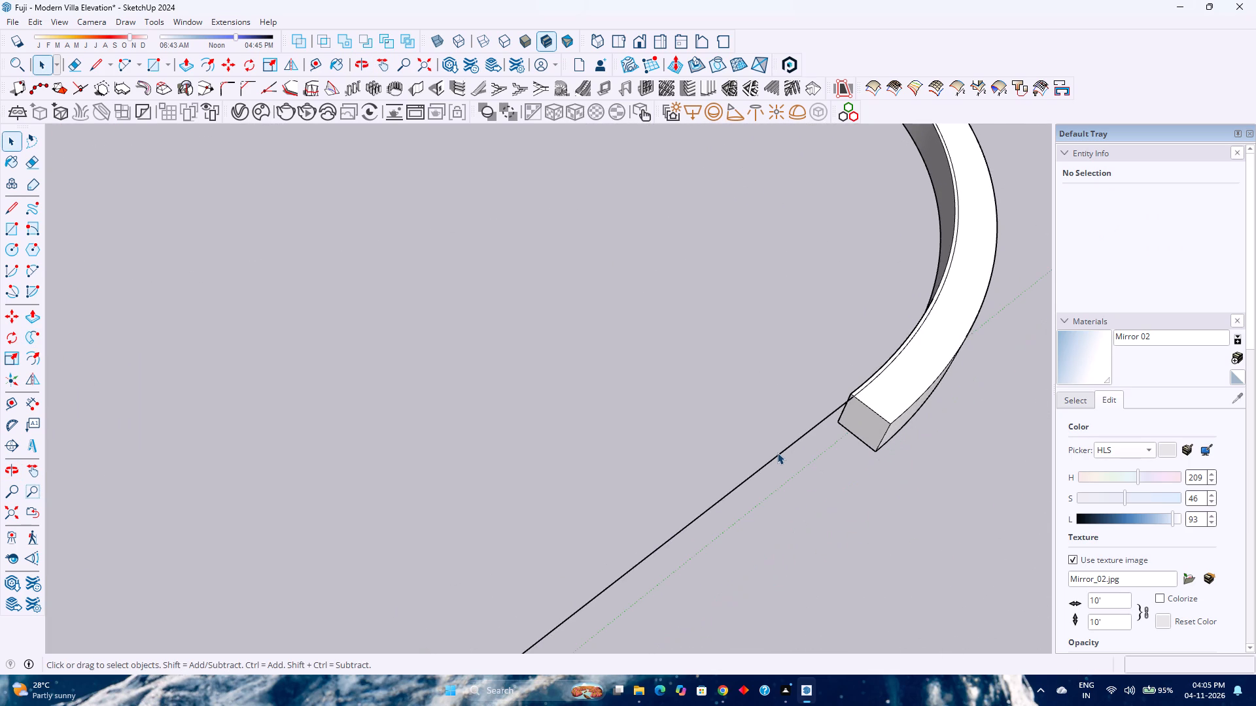
left_click(777, 454)
triple_click(777, 454)
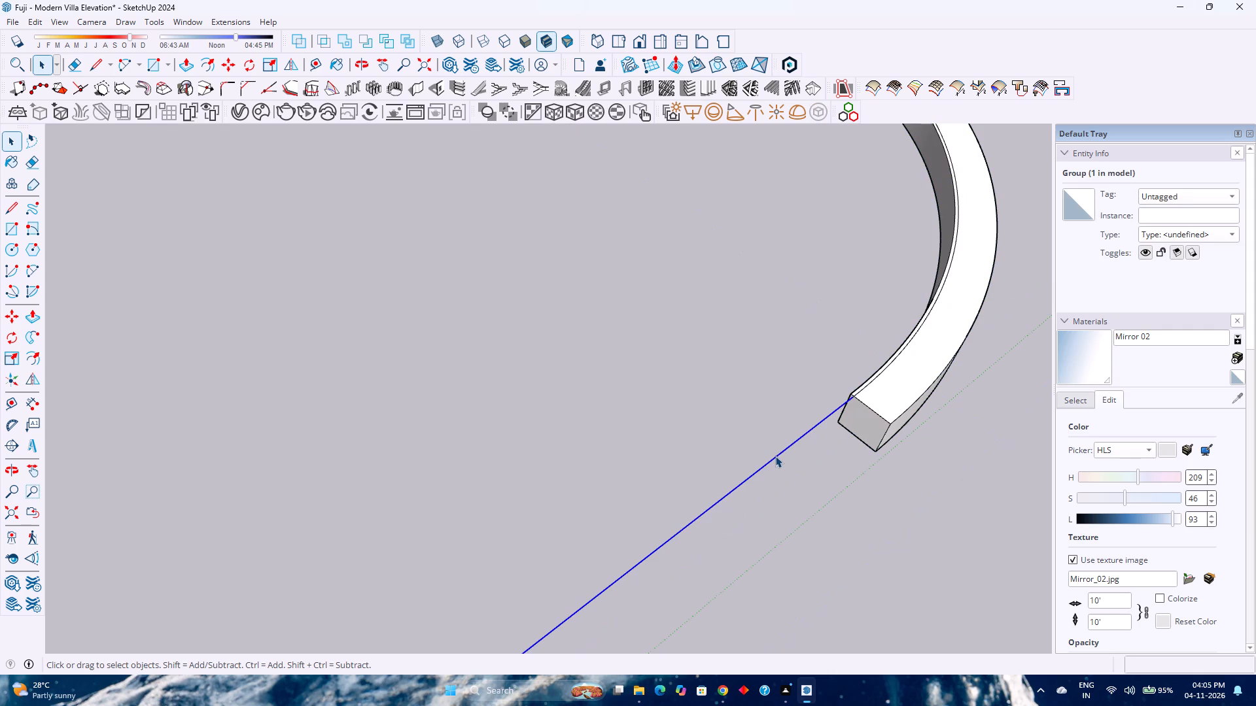
key("Delete")
Delete the leftover path curve lying along the top face of the swept trim.
scroll(884, 371, "up", 8)
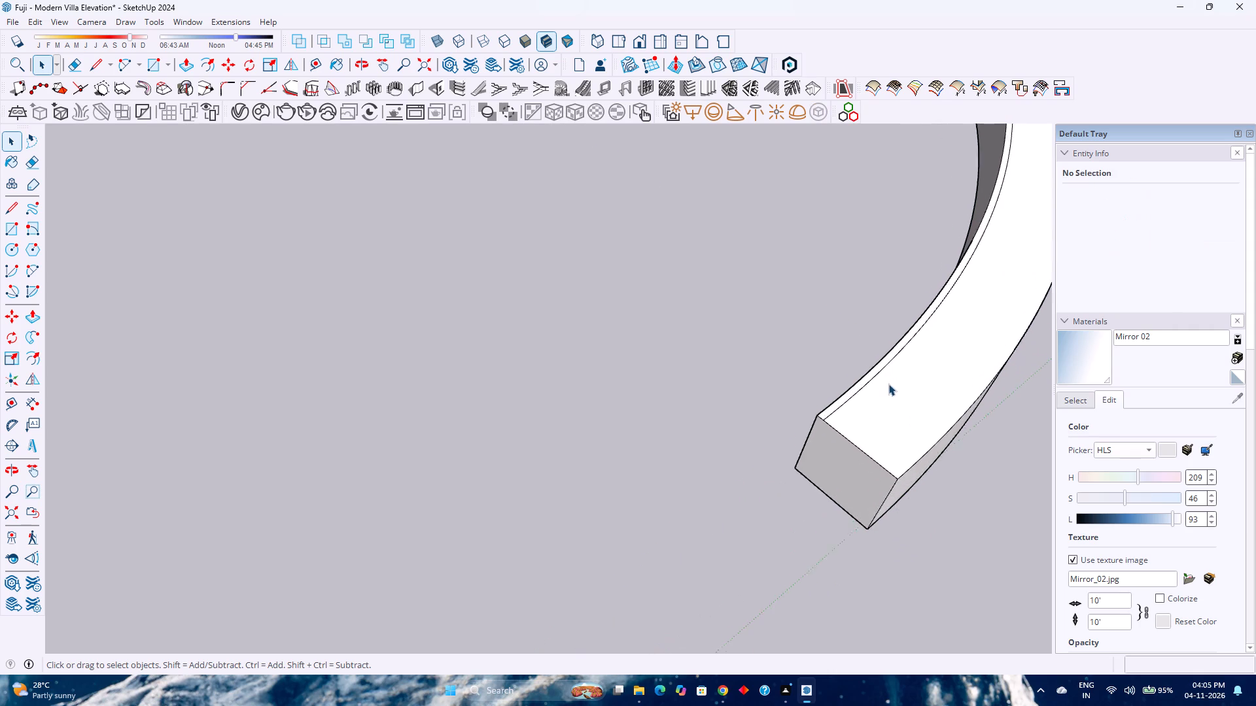
scroll(888, 384, "up", 1)
left_click(856, 388)
left_click(856, 388)
left_click(854, 390)
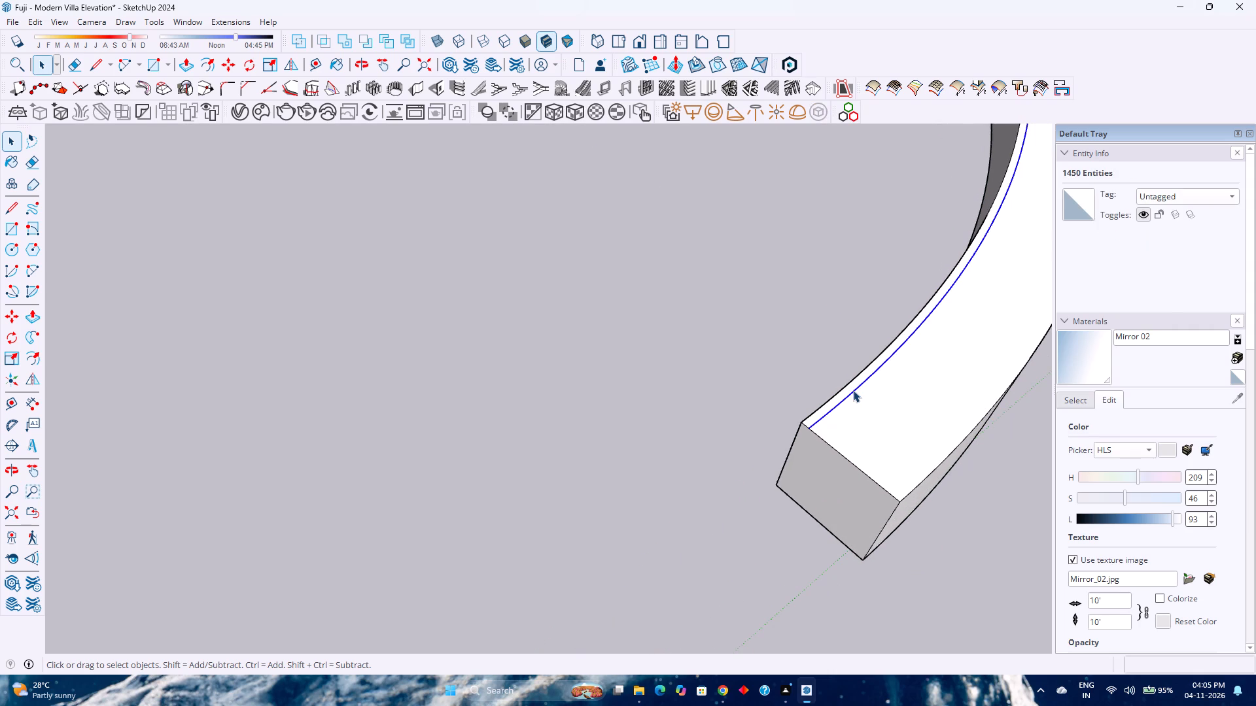
key("Delete")
key("Delete")
Push/Pull the square face at the trim's lower end outward by 2'.
scroll(743, 484, "down", 13)
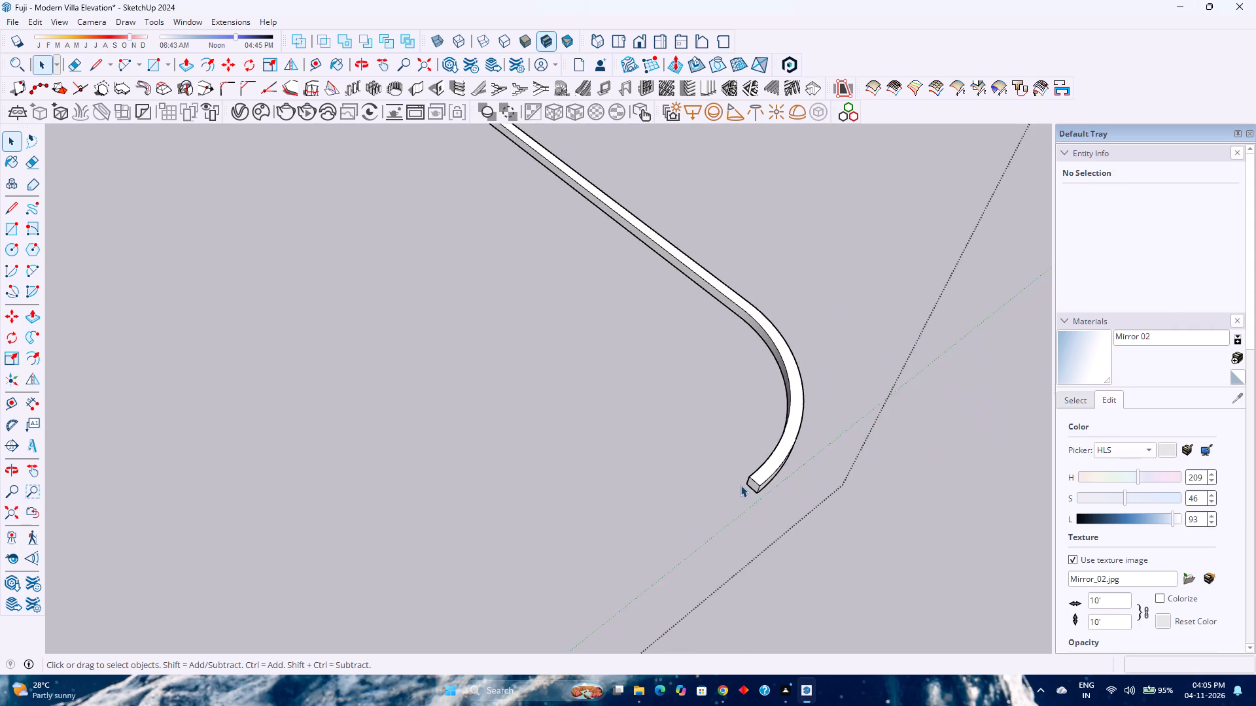
middle_click_drag(741, 485, 801, 447)
scroll(712, 514, "up", 14)
key("p")
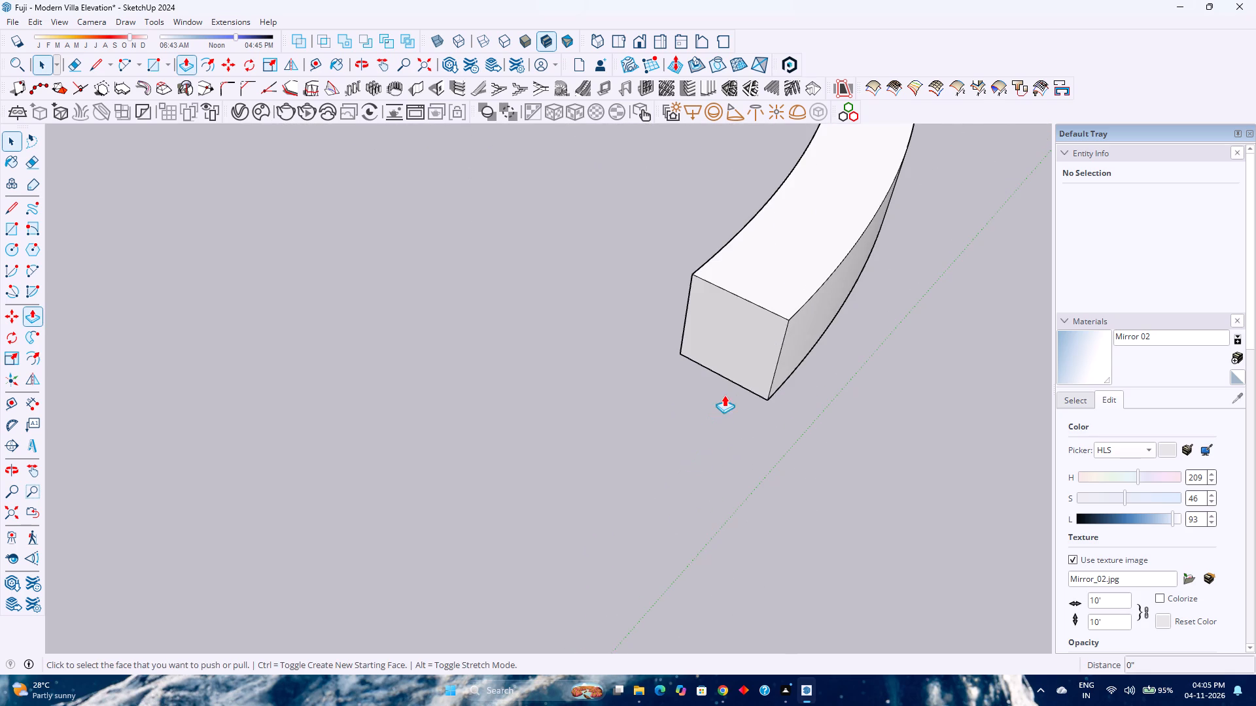
left_click(737, 361)
scroll(625, 457, "down", 13)
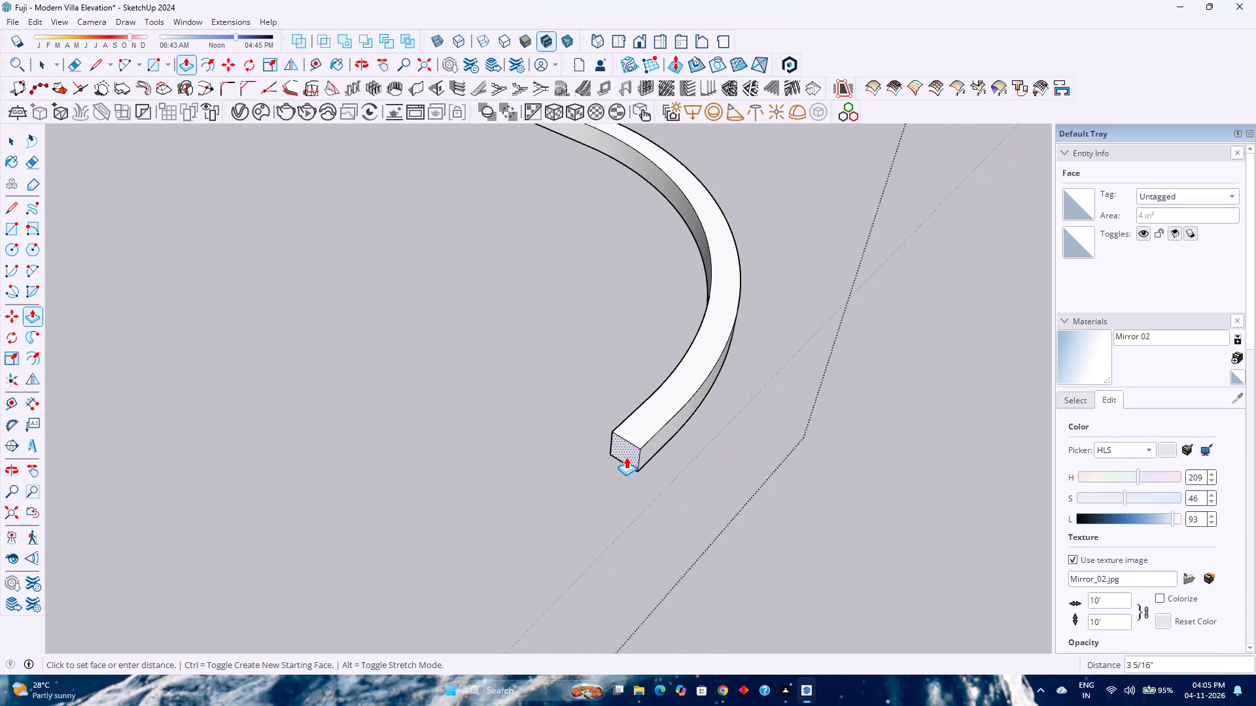
type("2'")
key("Return")
scroll(624, 460, "down", 13)
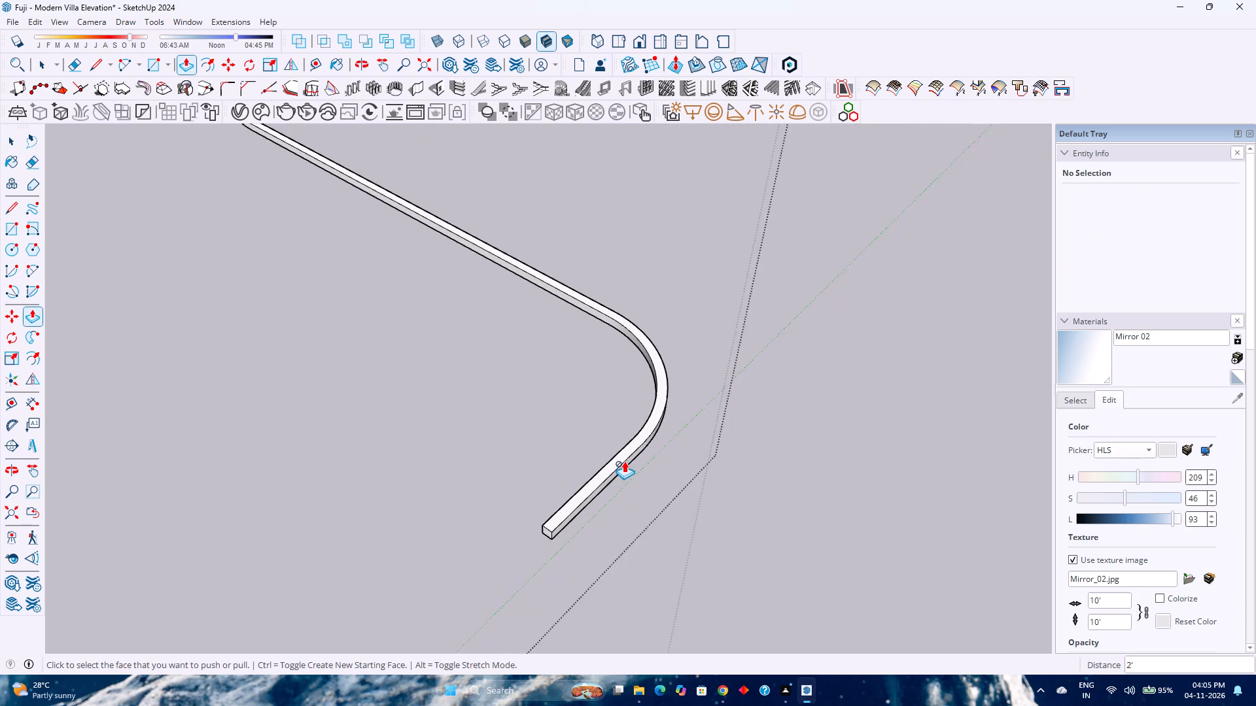
key("space")
Select all the connected geometry of the swept trim and make it a group.
scroll(624, 461, "down", 9)
middle_click_drag(657, 511, 457, 548)
middle_click_drag(447, 550, 437, 552)
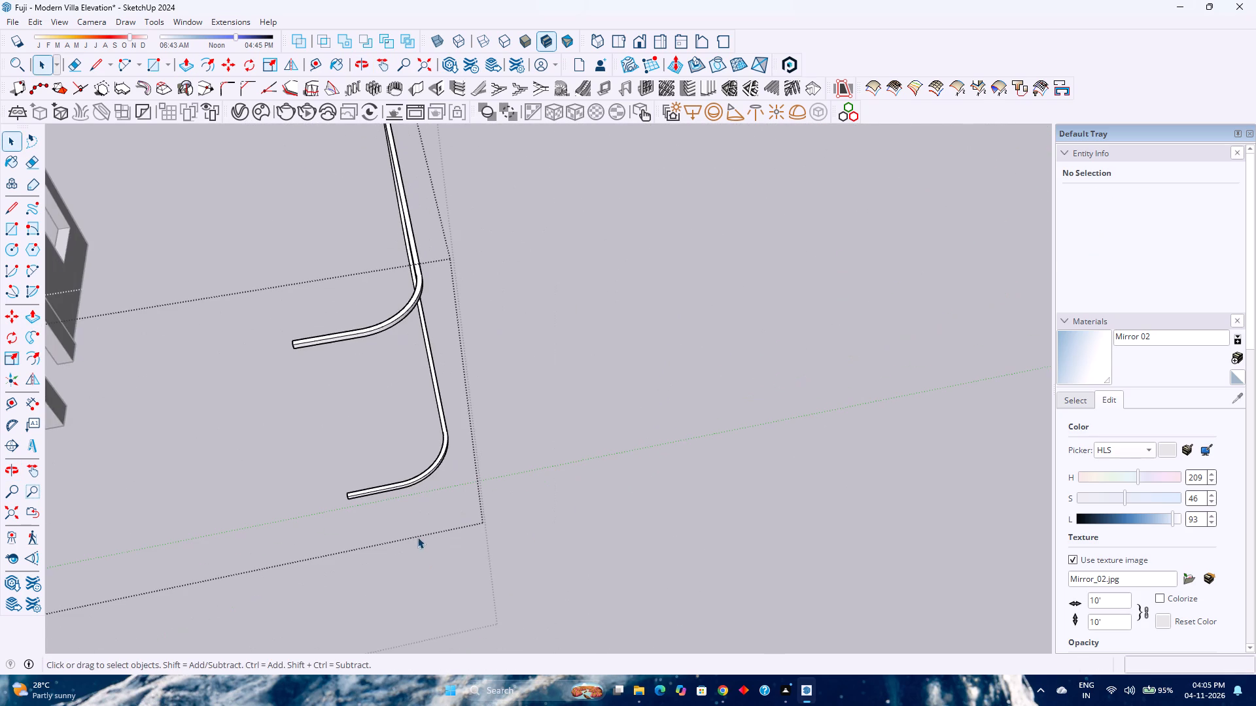
middle_click_drag(417, 537, 525, 569, "shift")
middle_click(525, 569, "shift")
middle_click_drag(568, 571, 486, 571)
middle_click(485, 571)
triple_click(438, 489)
left_click(438, 489)
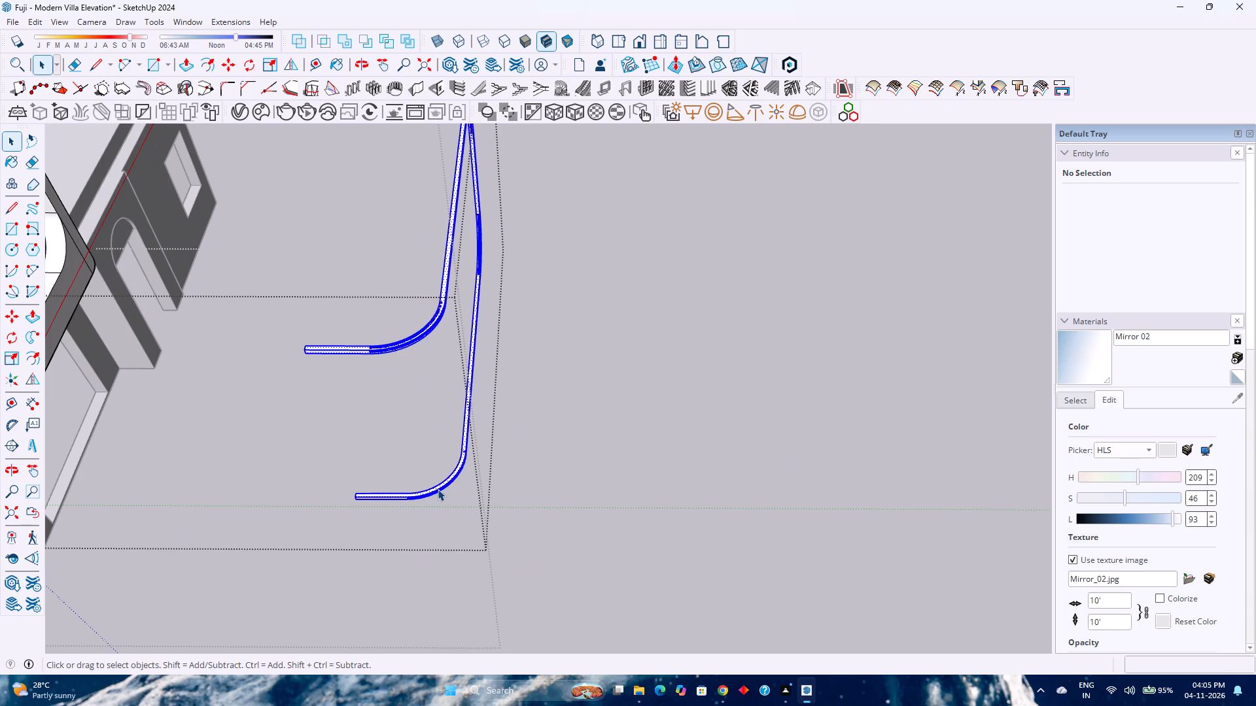
right_click(438, 488)
left_click(492, 254)
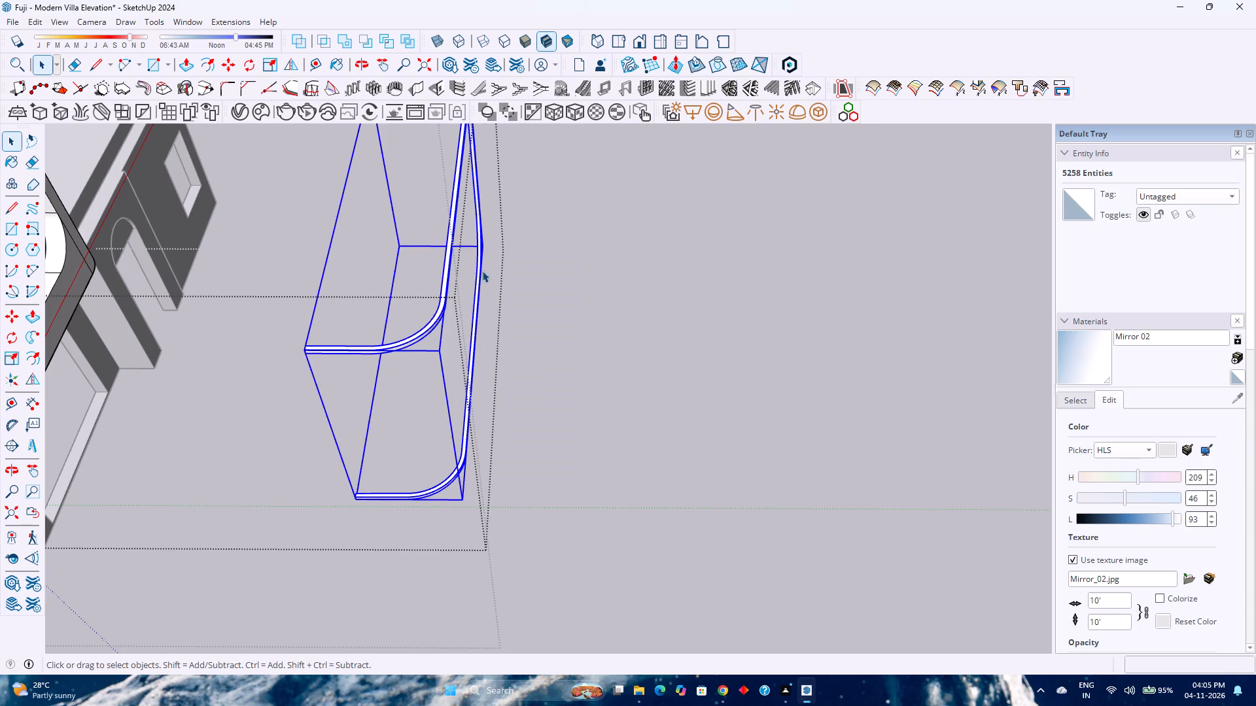
Move the trim group by its lower end corner onto the matching end corner of the balcony frame's opening.
key("m")
scroll(321, 489, "up", 3)
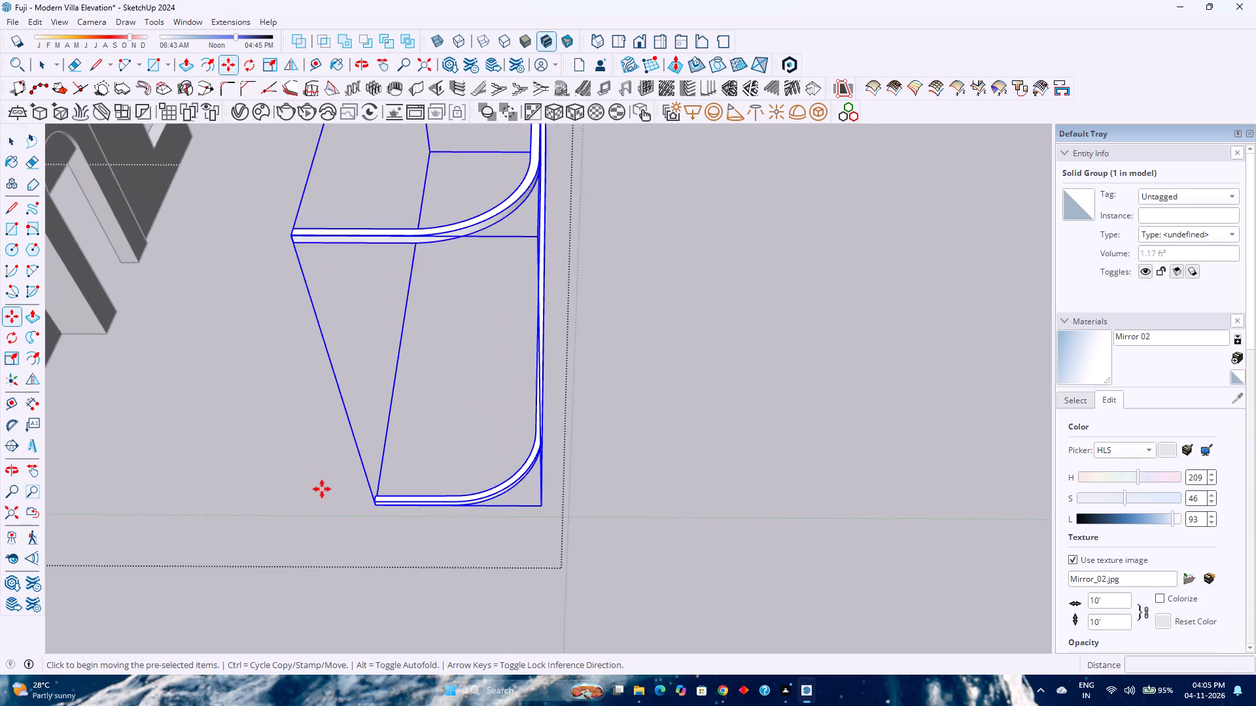
scroll(322, 489, "up", 8)
left_click(409, 505)
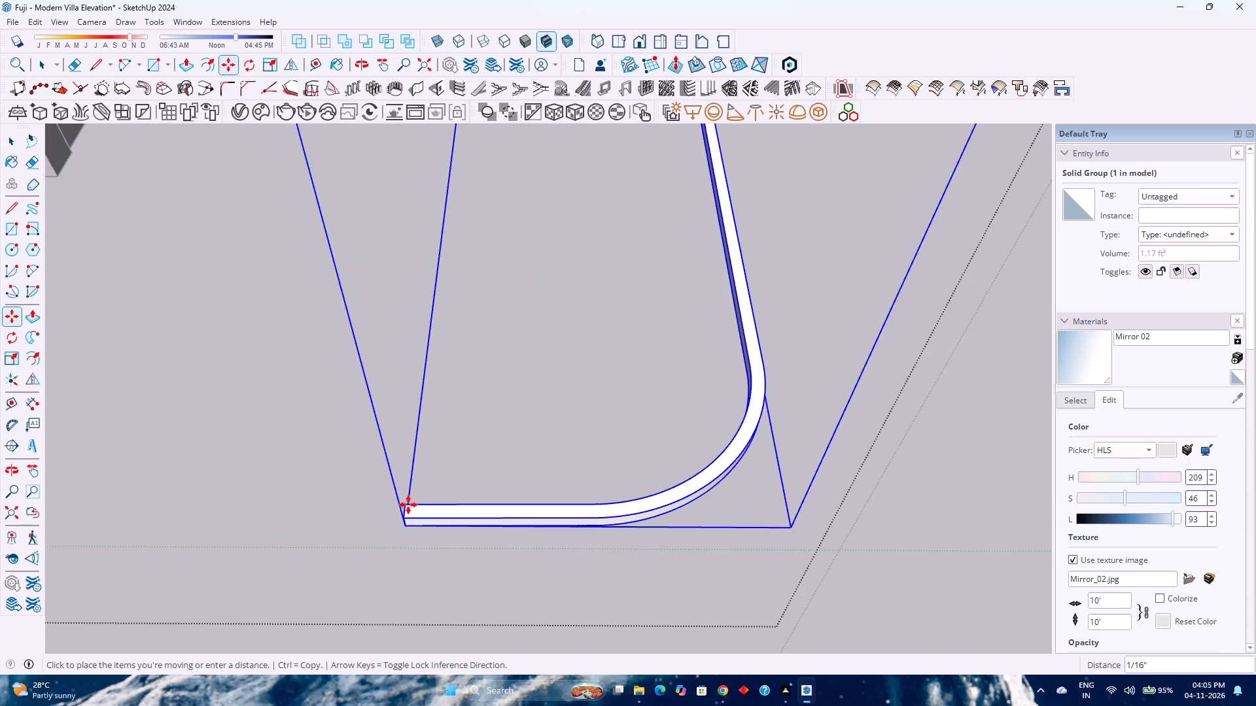
scroll(330, 501, "down", 5)
middle_click_drag(211, 488, 706, 499, "shift")
middle_click(706, 499, "shift")
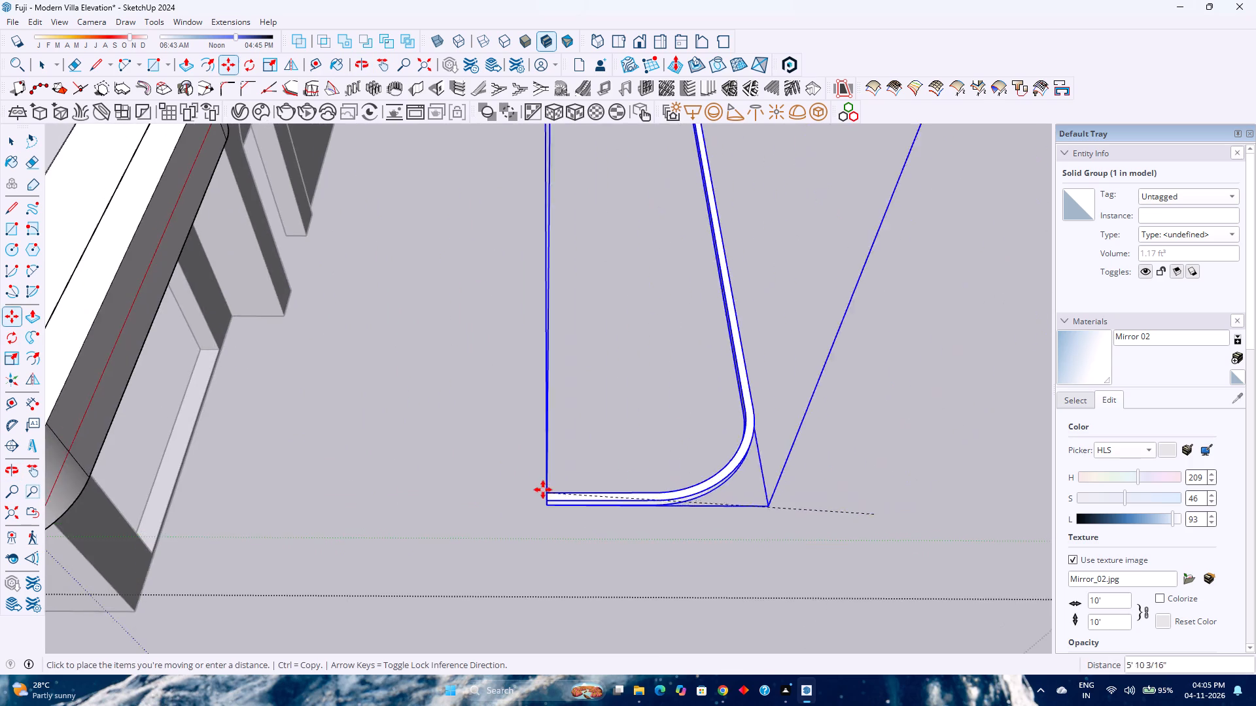
scroll(542, 488, "down", 3)
middle_click_drag(315, 496, 624, 505, "shift")
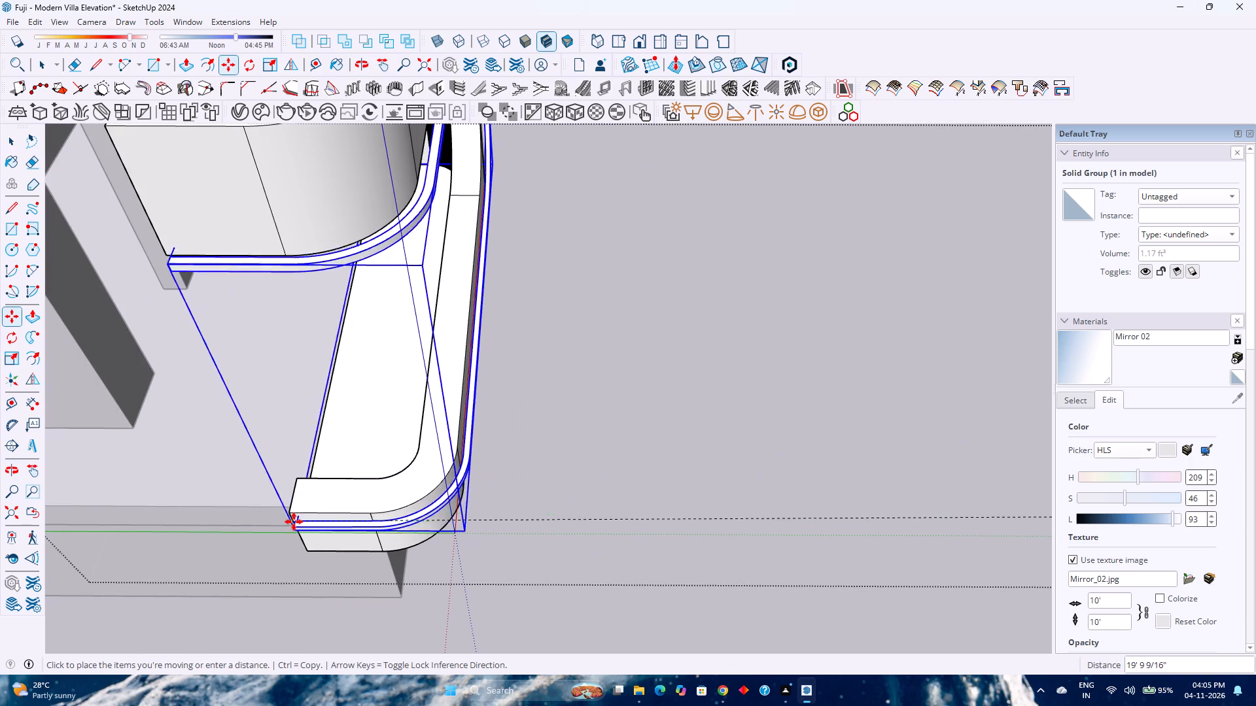
left_click(289, 517)
Examine how the trim fits around the balcony opening and the overall elevation from several angles.
scroll(394, 507, "up", 6)
middle_click_drag(387, 505, 423, 510)
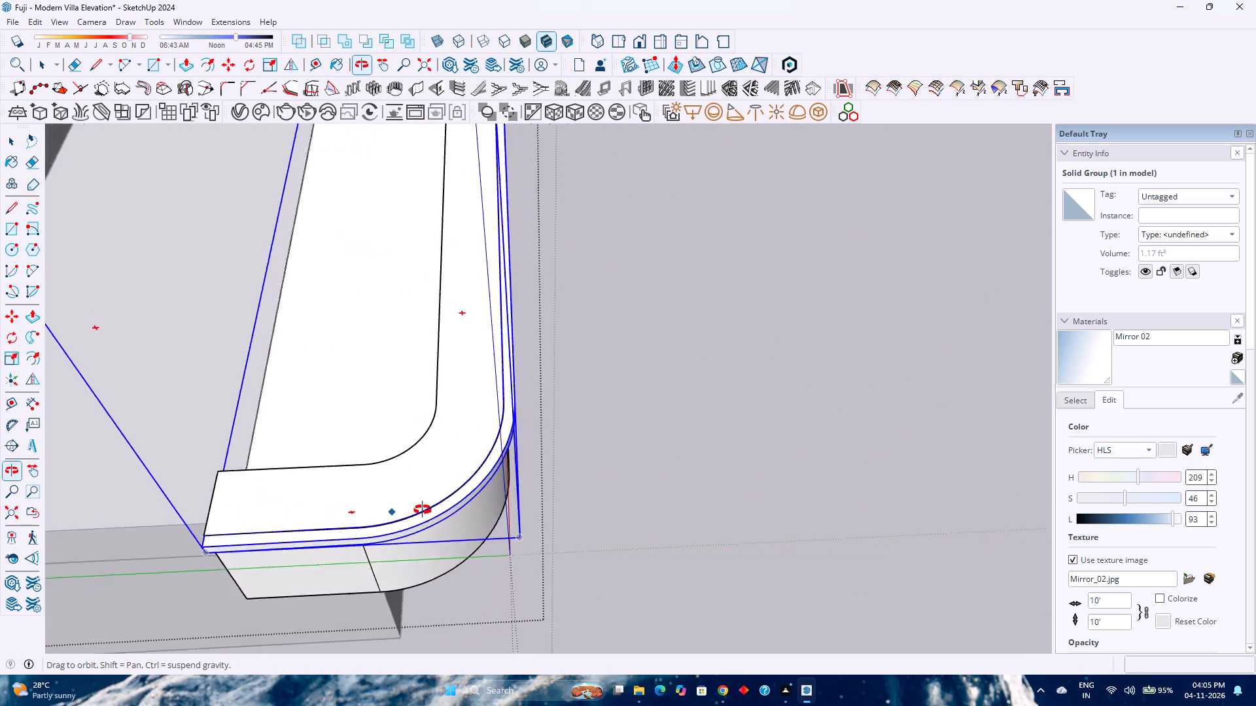
middle_click_drag(423, 510, 605, 505)
middle_click(605, 505)
scroll(566, 507, "down", 7)
middle_click_drag(584, 504, 186, 554, "shift")
middle_click(185, 554, "shift")
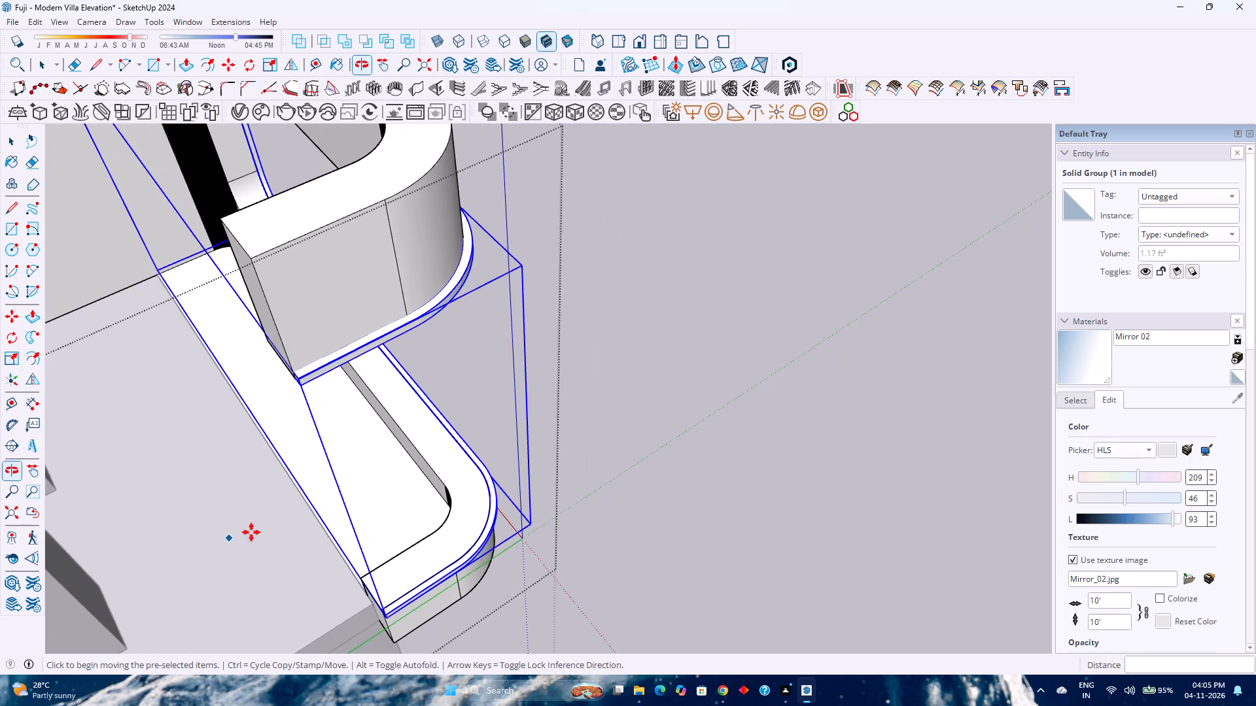
scroll(253, 524, "down", 3)
middle_click_drag(481, 533, 0, 580)
middle_click_drag(157, 501, 476, 669, "shift")
middle_click_drag(510, 619, 185, 541)
middle_click(185, 541)
middle_click_drag(406, 457, 408, 576, "shift")
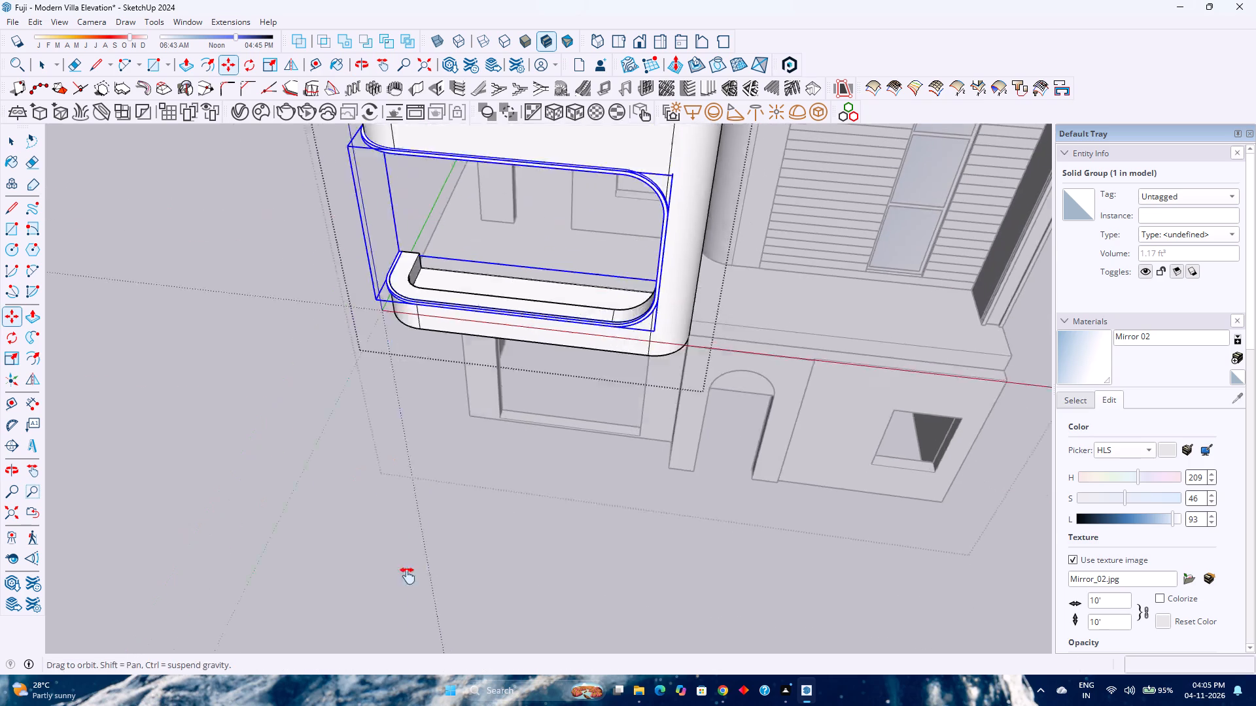
middle_click_drag(408, 576, 384, 641, "shift")
middle_click(384, 641, "shift")
scroll(608, 343, "up", 15)
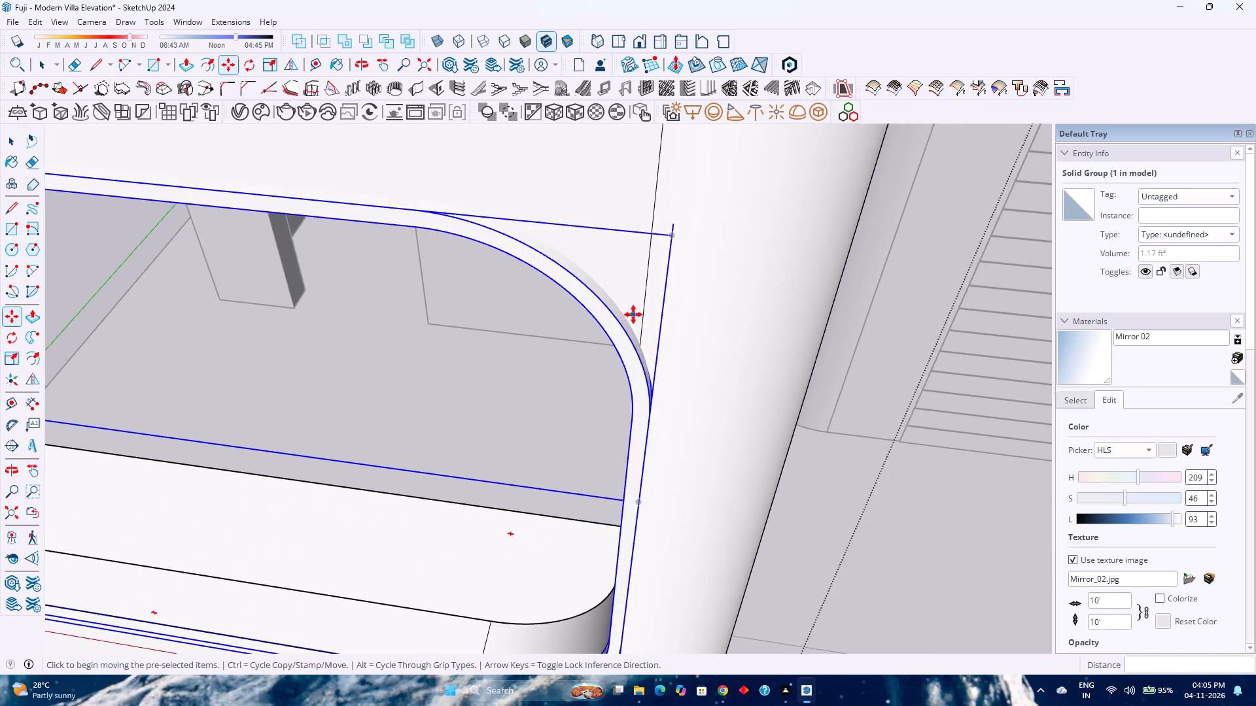
key("space")
scroll(578, 352, "up", 1)
key("Escape")
scroll(570, 356, "down", 3)
middle_click_drag(569, 359, 414, 431)
middle_click_drag(324, 473, 398, 412)
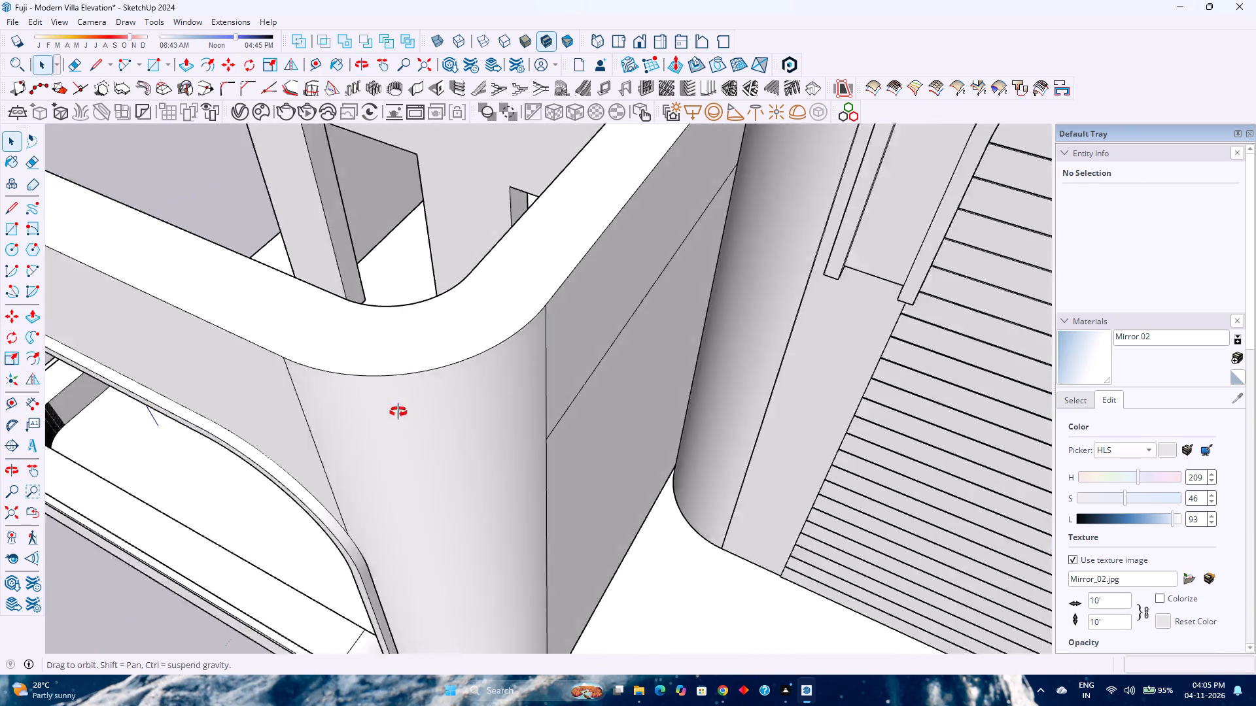
middle_click_drag(398, 412, 413, 403)
middle_click(413, 403)
scroll(454, 380, "down", 8)
middle_click_drag(324, 515, 434, 426)
middle_click(434, 426)
scroll(457, 411, "down", 8)
middle_click_drag(364, 522, 392, 469)
middle_click(392, 469)
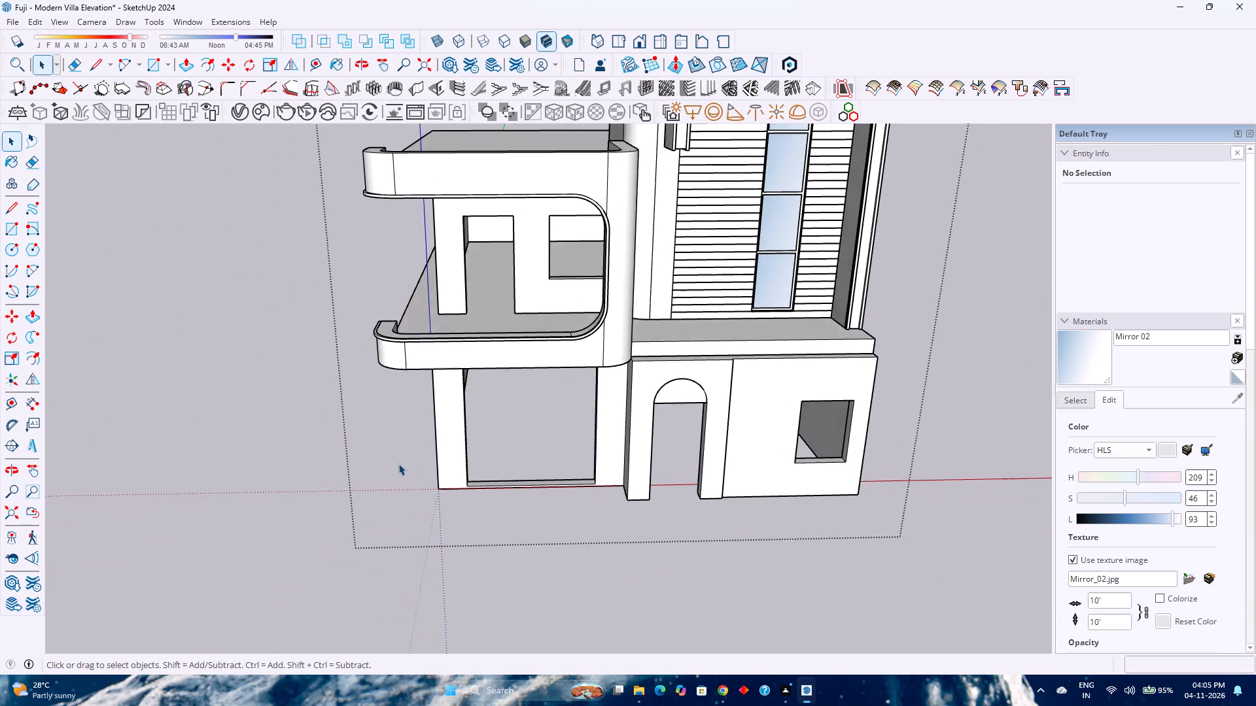
scroll(402, 464, "down", 4)
middle_click_drag(407, 458, 323, 552, "shift")
middle_click_drag(247, 565, 283, 457)
middle_click(284, 454)
Save the villa model.
left_click(888, 382)
key("ctrl+s")
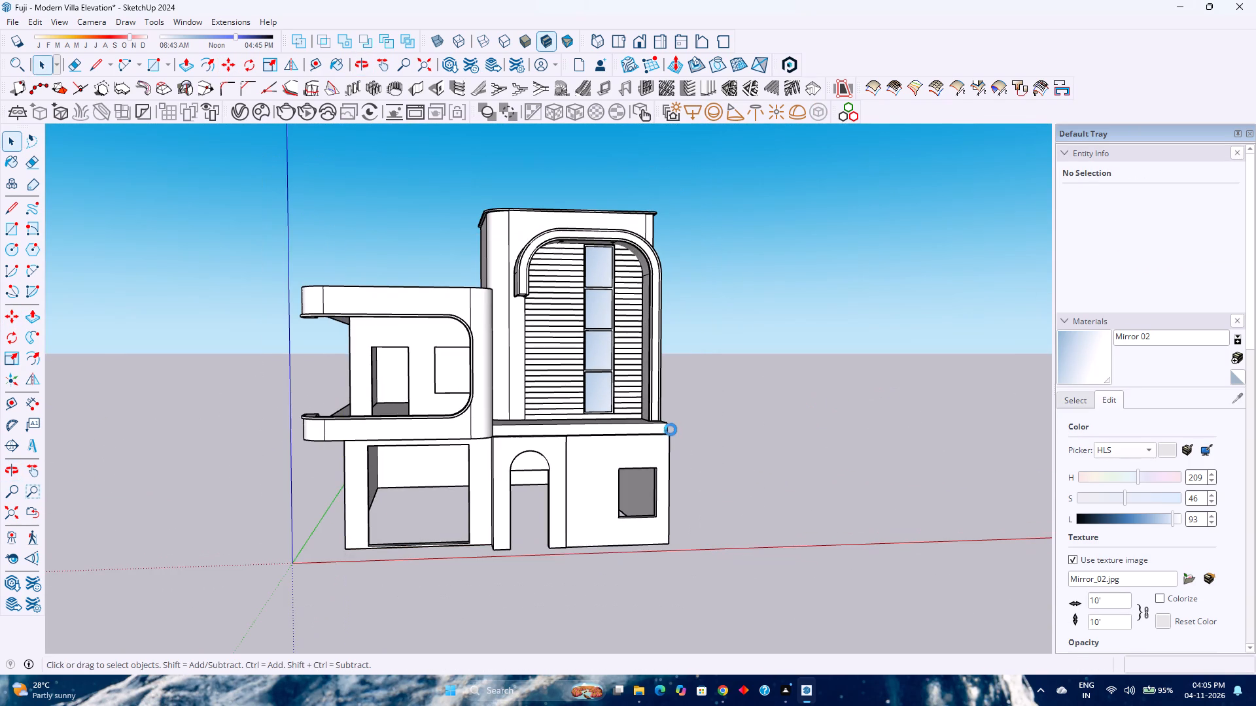
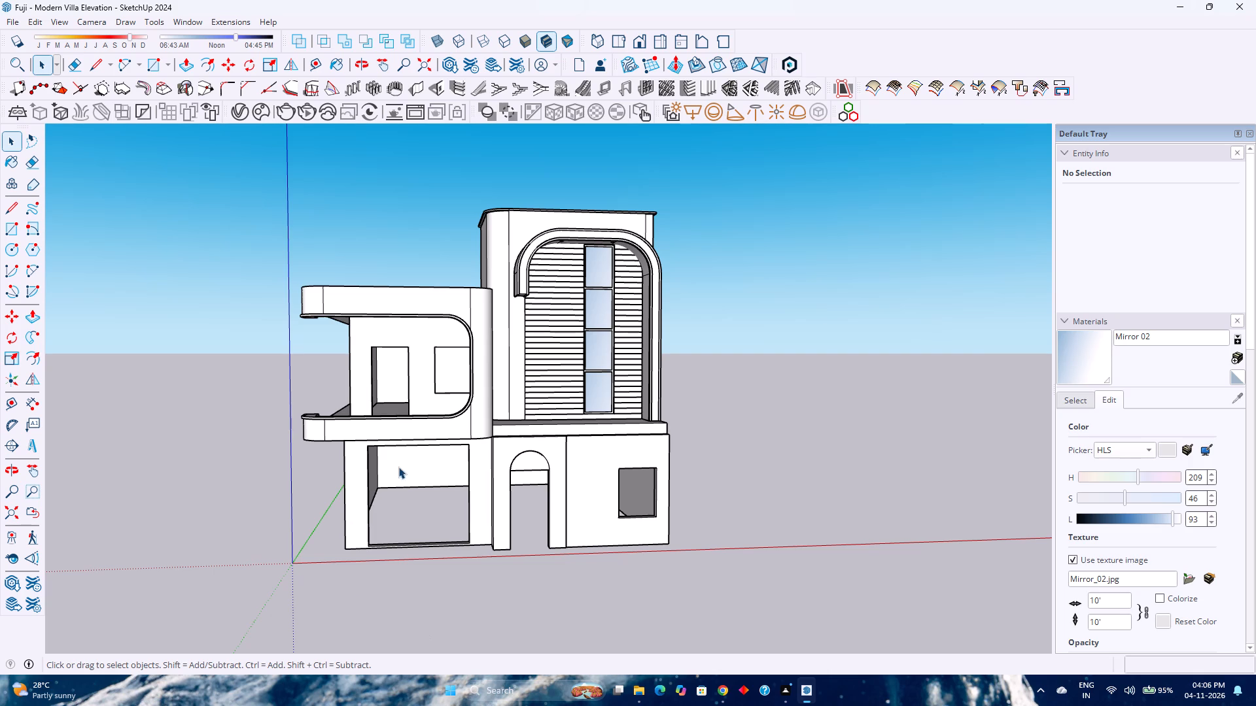
Examine the villa's side and roof and the inner side of the balcony frame from several angles.
scroll(408, 463, "down", 4)
scroll(412, 479, "up", 5)
middle_click_drag(464, 443, 660, 526)
middle_click(666, 521)
scroll(691, 393, "up", 6)
middle_click_drag(679, 416, 925, 418)
middle_click_drag(931, 418, 793, 432)
middle_click_drag(793, 432, 799, 445)
middle_click(799, 445)
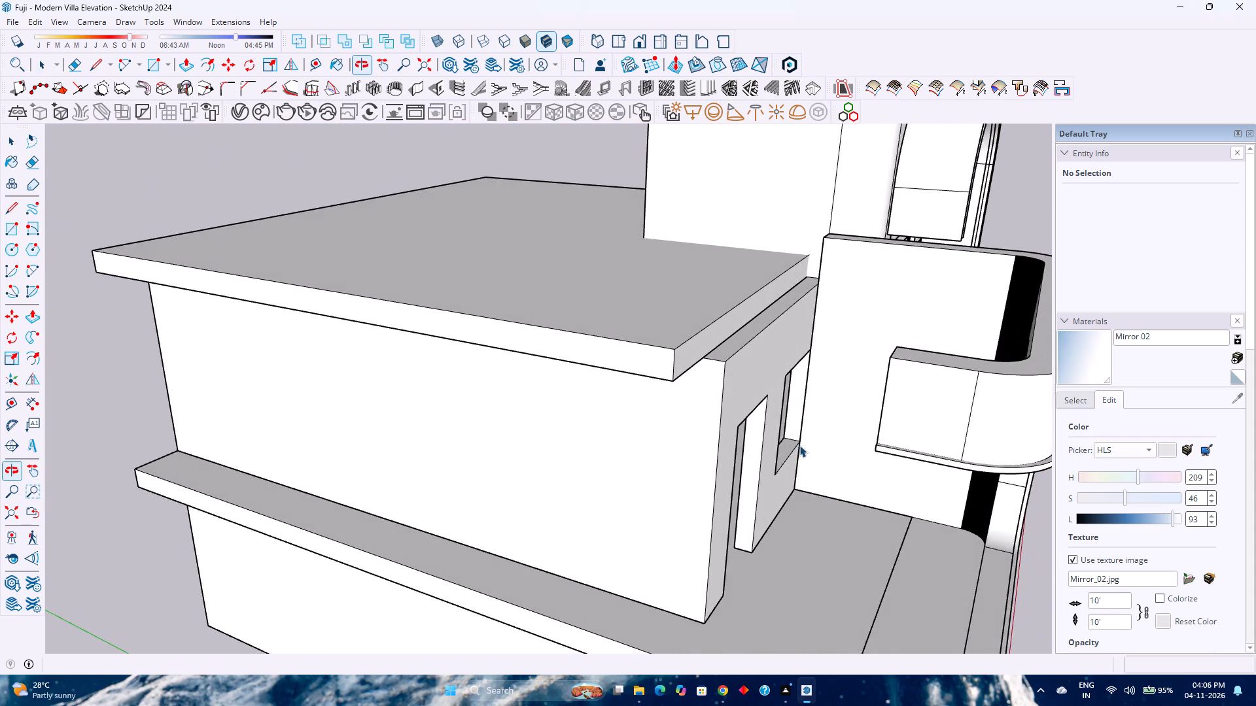
scroll(788, 445, "down", 1)
middle_click_drag(703, 460, 532, 508, "shift")
middle_click(527, 511, "shift")
middle_click_drag(503, 524, 834, 471)
middle_click(835, 471)
middle_click_drag(792, 430, 414, 586, "shift")
middle_click(414, 586, "shift")
scroll(670, 402, "up", 10)
middle_click_drag(634, 396, 884, 503)
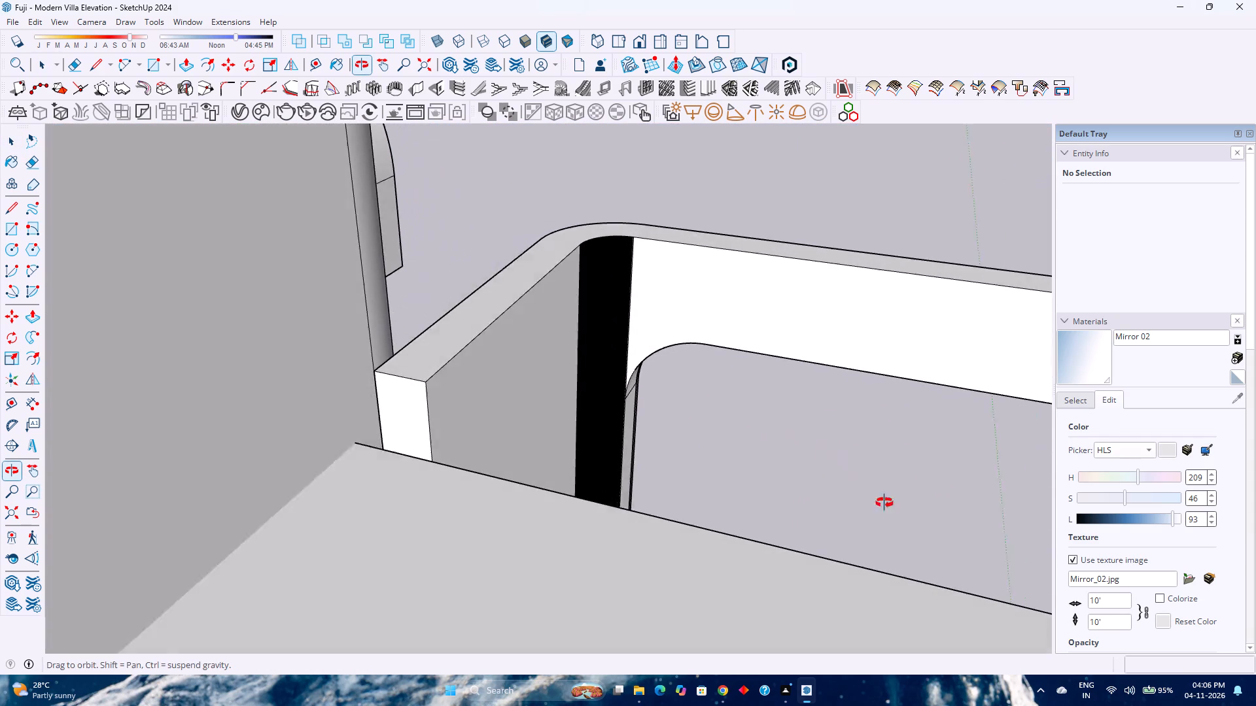
middle_click_drag(884, 503, 894, 509)
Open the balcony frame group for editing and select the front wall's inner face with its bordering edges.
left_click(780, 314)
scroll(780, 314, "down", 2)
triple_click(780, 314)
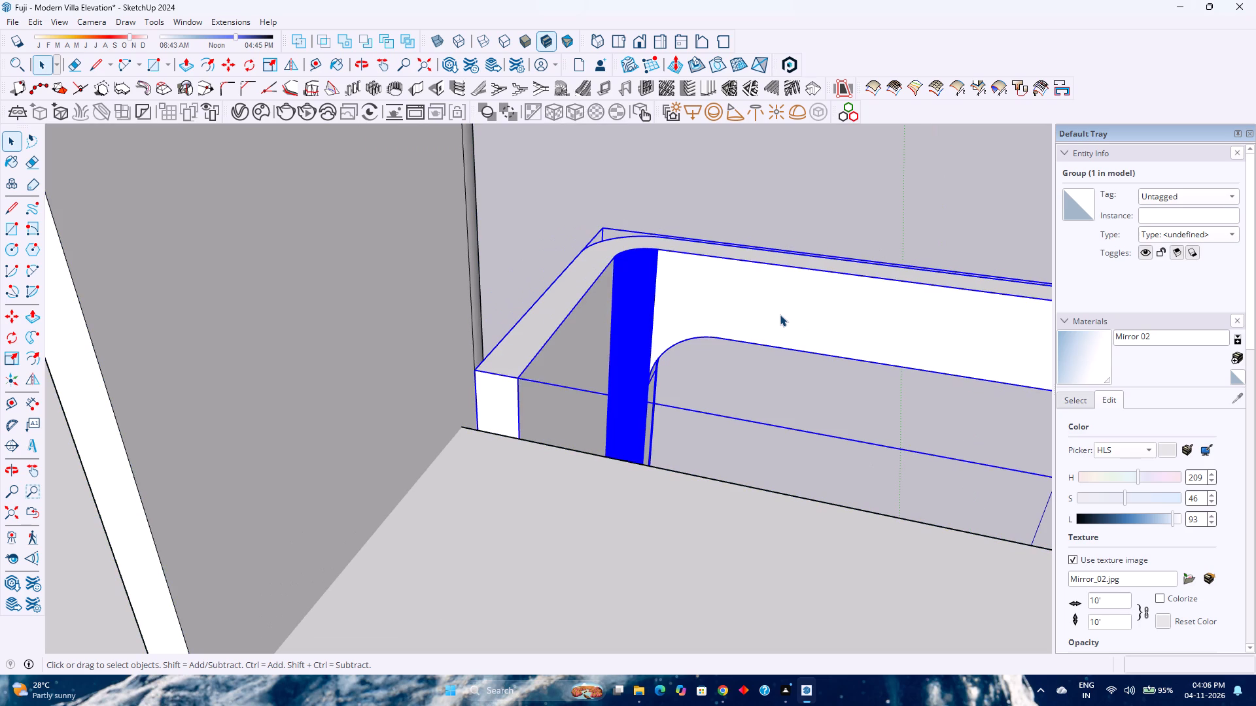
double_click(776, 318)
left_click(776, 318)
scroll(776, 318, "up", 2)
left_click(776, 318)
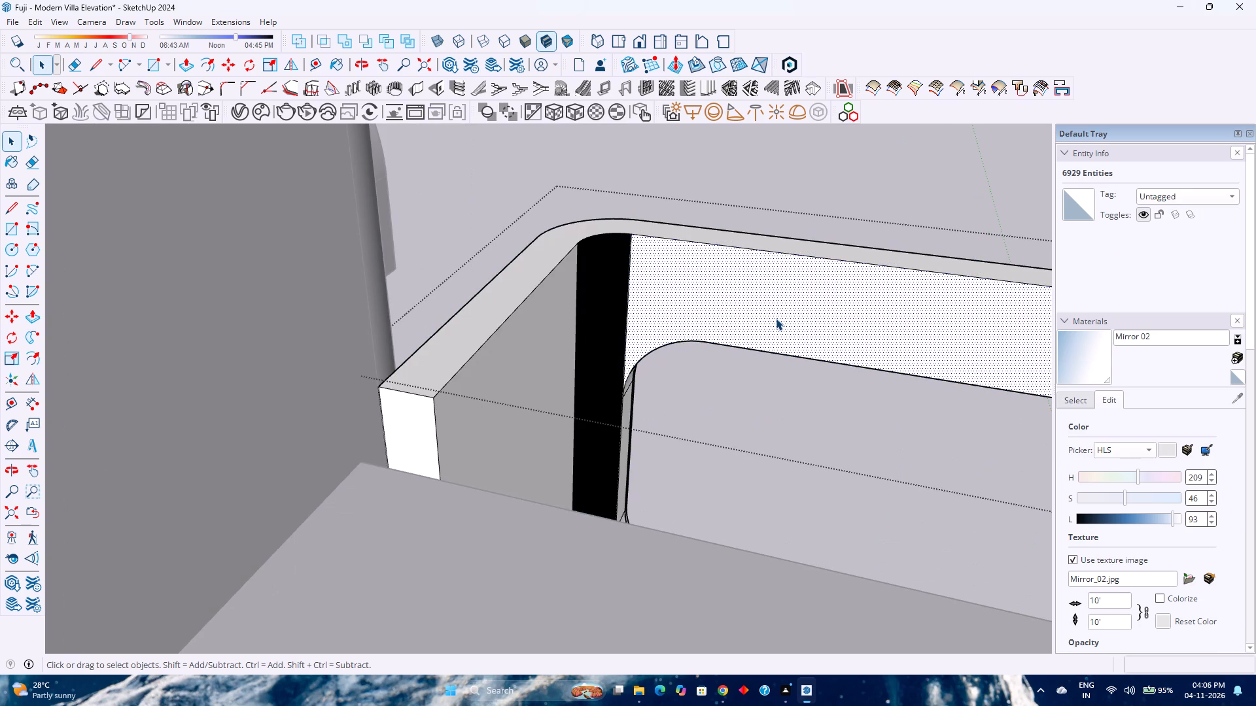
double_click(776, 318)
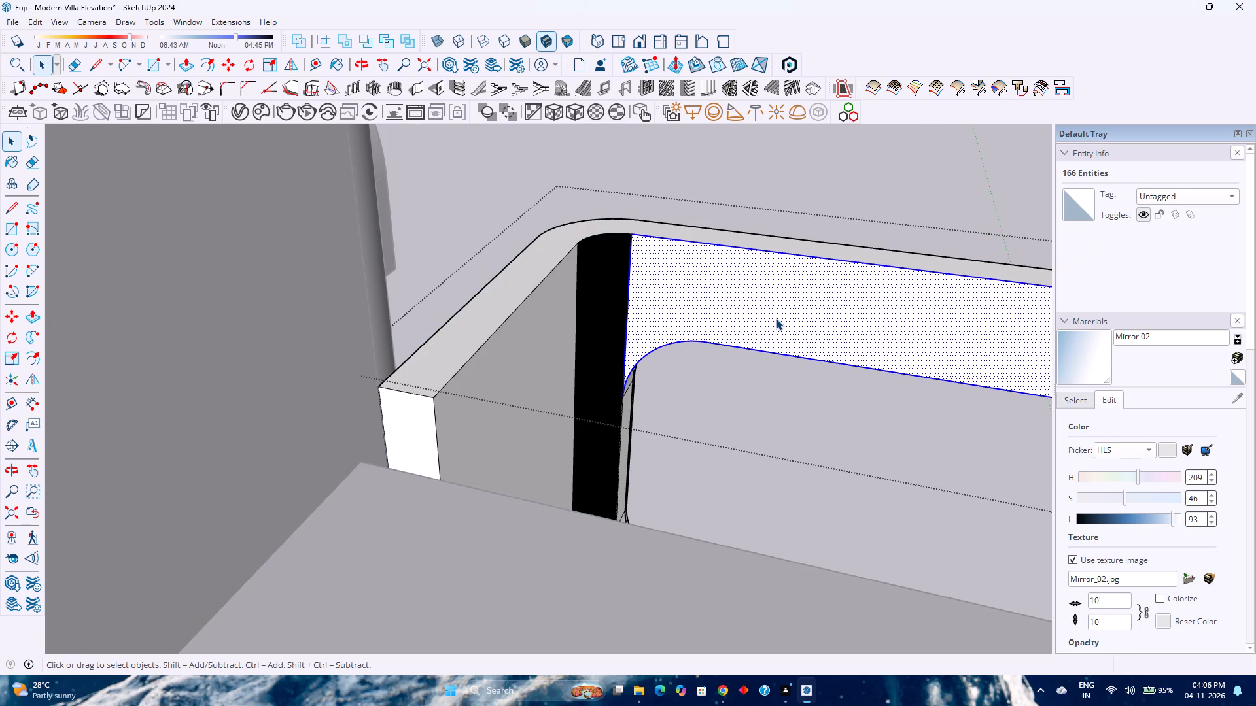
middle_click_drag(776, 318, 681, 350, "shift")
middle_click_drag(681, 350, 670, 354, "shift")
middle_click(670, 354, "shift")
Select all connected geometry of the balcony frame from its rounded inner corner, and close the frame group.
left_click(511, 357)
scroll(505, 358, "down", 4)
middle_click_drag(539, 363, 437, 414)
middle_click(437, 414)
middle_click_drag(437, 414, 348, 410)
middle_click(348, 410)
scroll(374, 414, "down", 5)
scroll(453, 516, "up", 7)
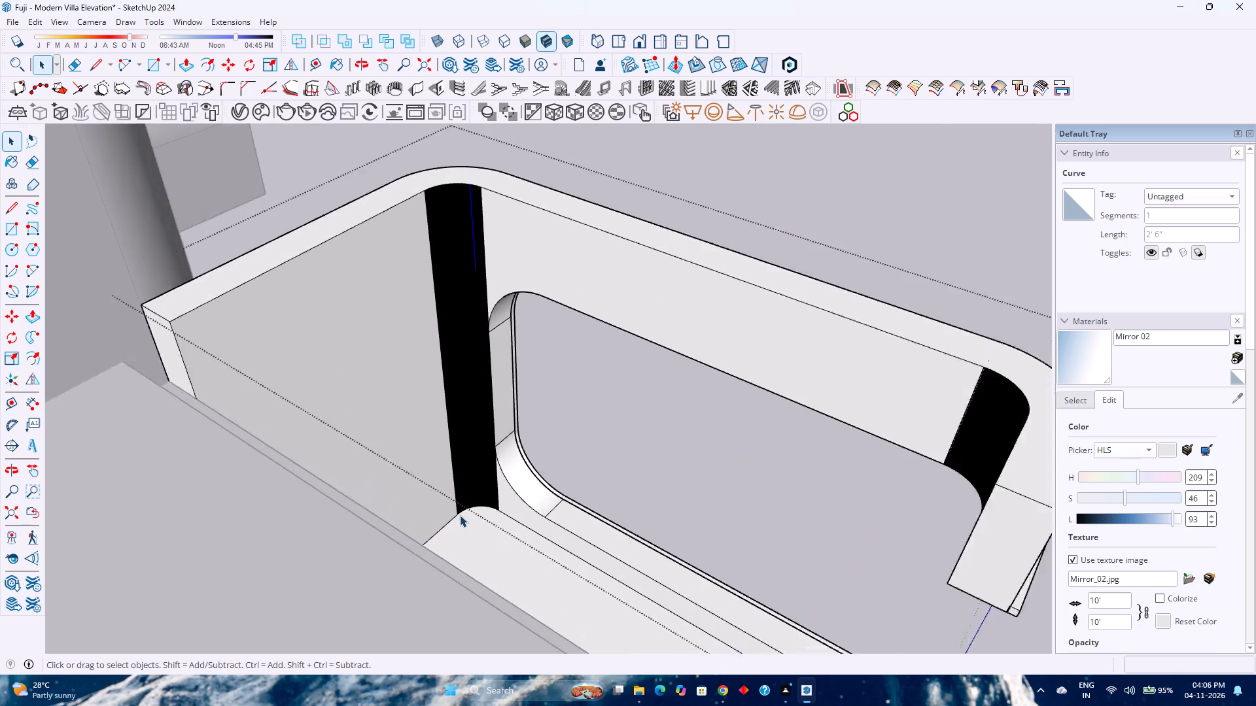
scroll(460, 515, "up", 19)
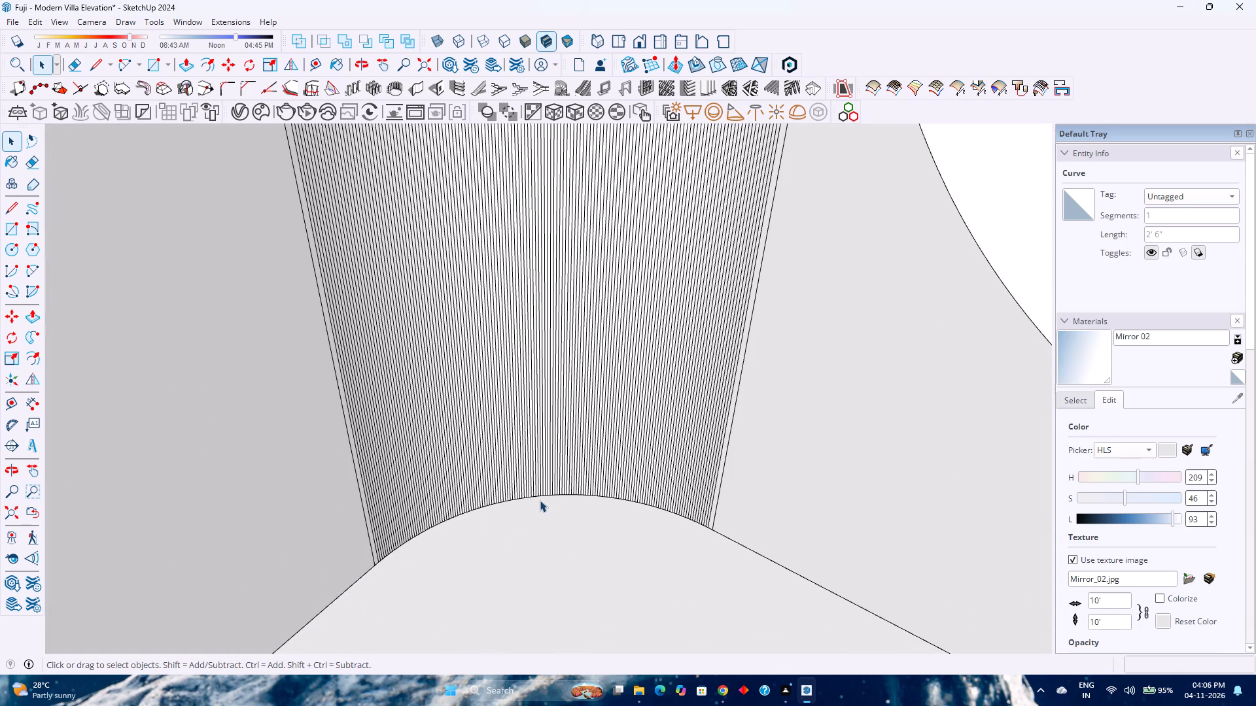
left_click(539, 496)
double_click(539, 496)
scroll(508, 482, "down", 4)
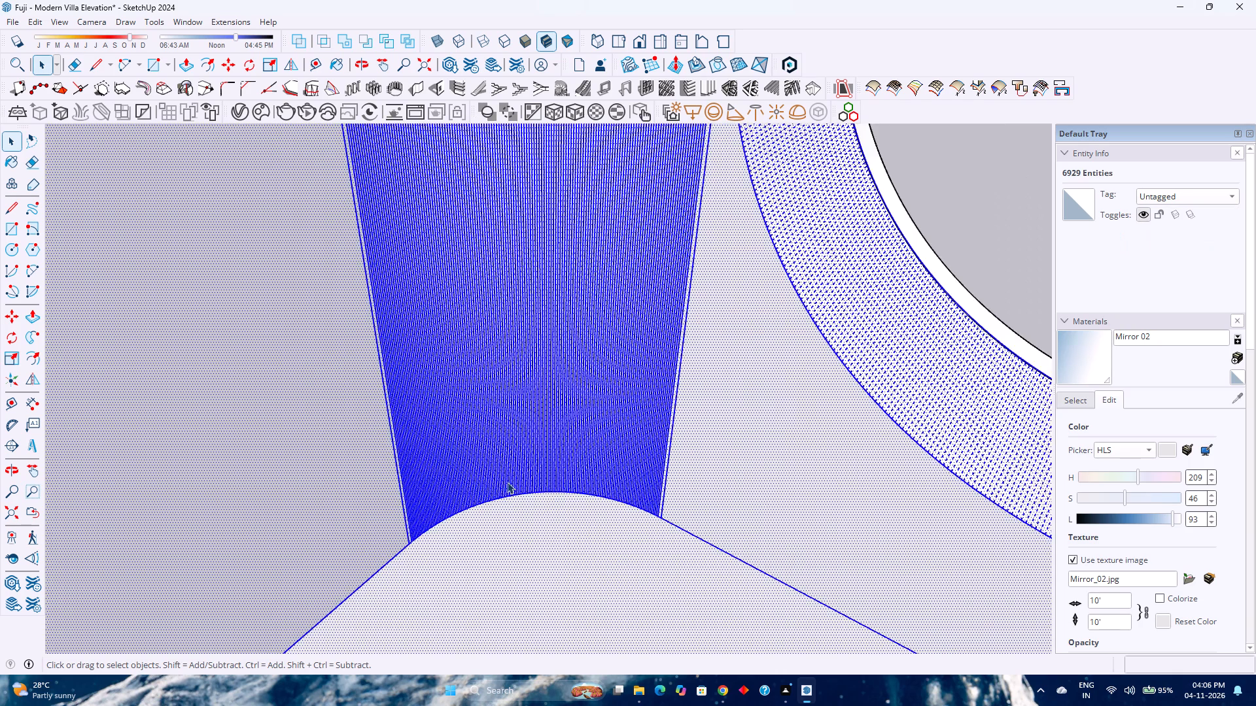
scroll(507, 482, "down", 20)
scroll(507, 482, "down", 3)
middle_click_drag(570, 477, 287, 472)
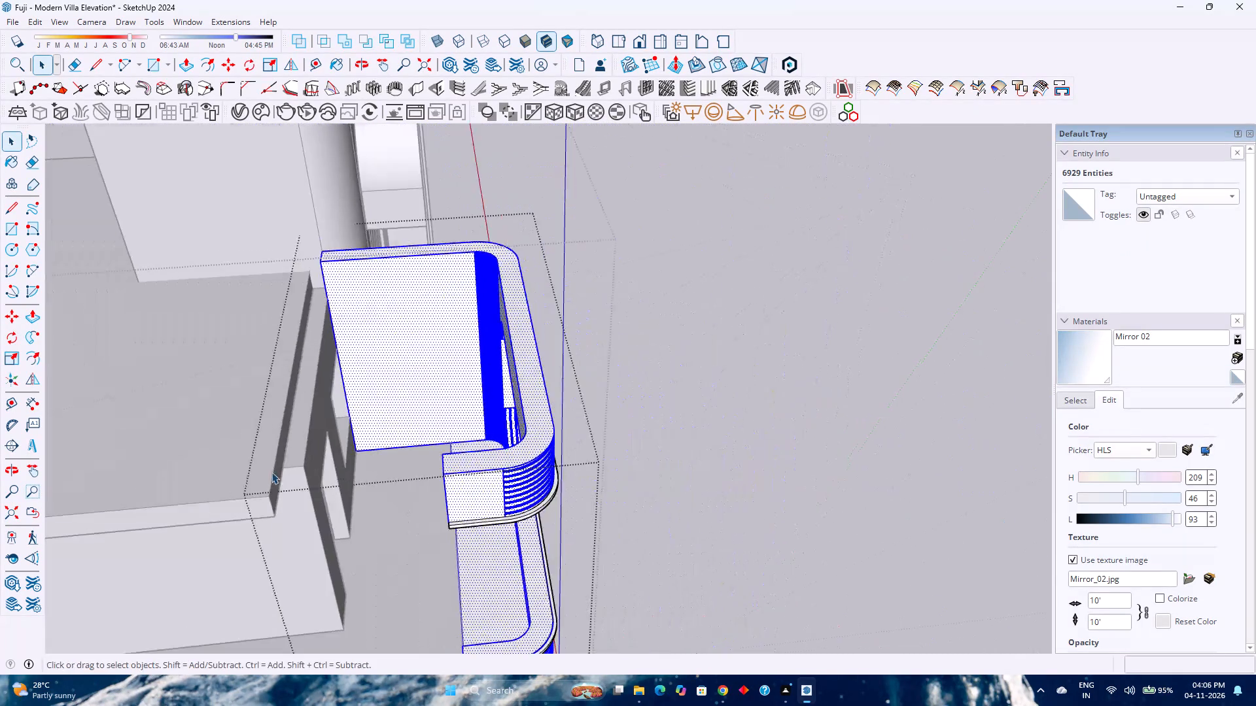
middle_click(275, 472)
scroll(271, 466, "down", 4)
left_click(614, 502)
Save the villa model.
middle_click_drag(617, 502, 688, 546, "shift")
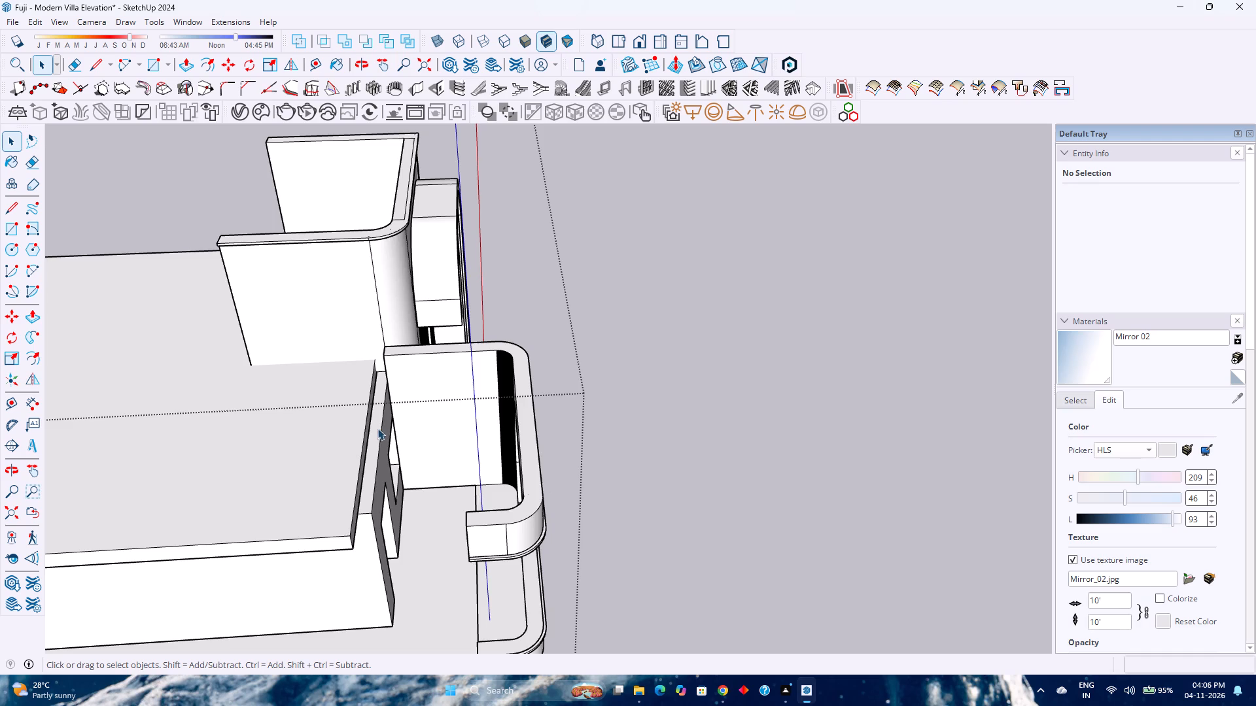
scroll(365, 423, "down", 3)
middle_click_drag(617, 460, 292, 410)
middle_click_drag(281, 409, 272, 409)
middle_click_drag(300, 422, 466, 509, "shift")
middle_click(466, 509, "shift")
middle_click_drag(566, 497, 283, 363)
middle_click(278, 361)
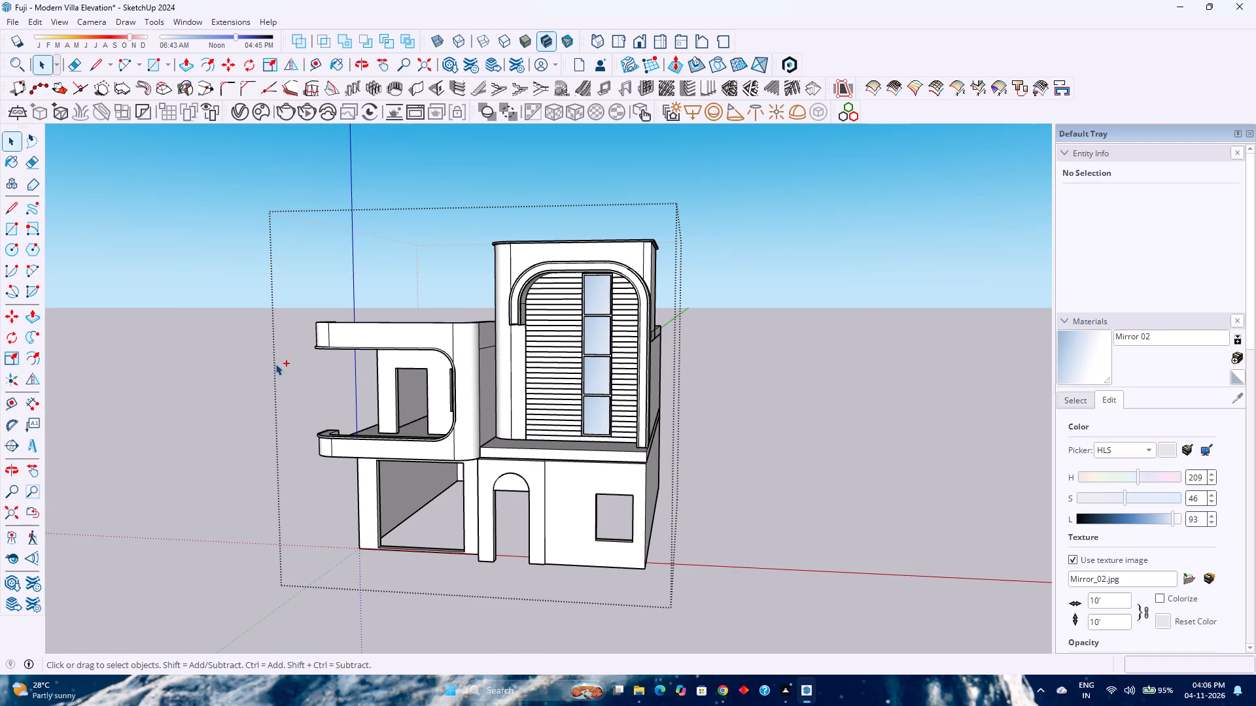
key("ctrl+s")
Examine the front elevation, roof, balcony frame and arched slatted window wall from several angles.
scroll(517, 475, "up", 2)
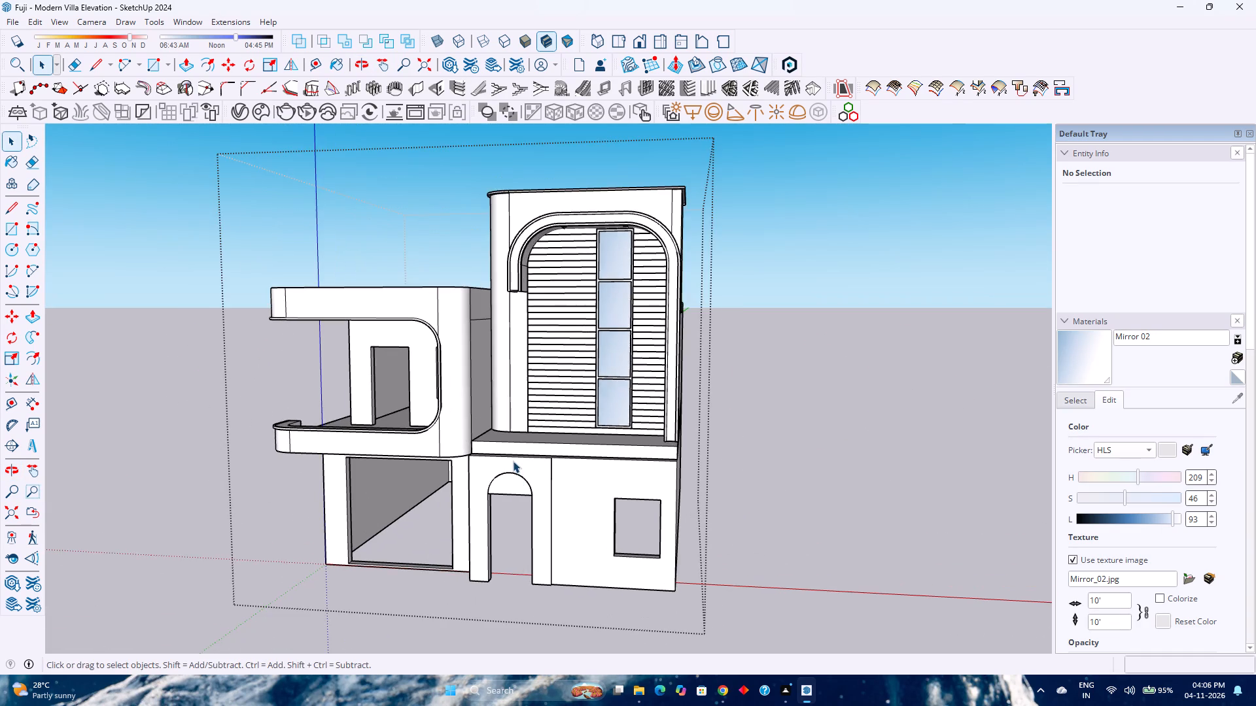
scroll(513, 461, "down", 6)
middle_click_drag(514, 462, 582, 413)
middle_click_drag(582, 413, 574, 363)
middle_click(574, 363)
middle_click(575, 363)
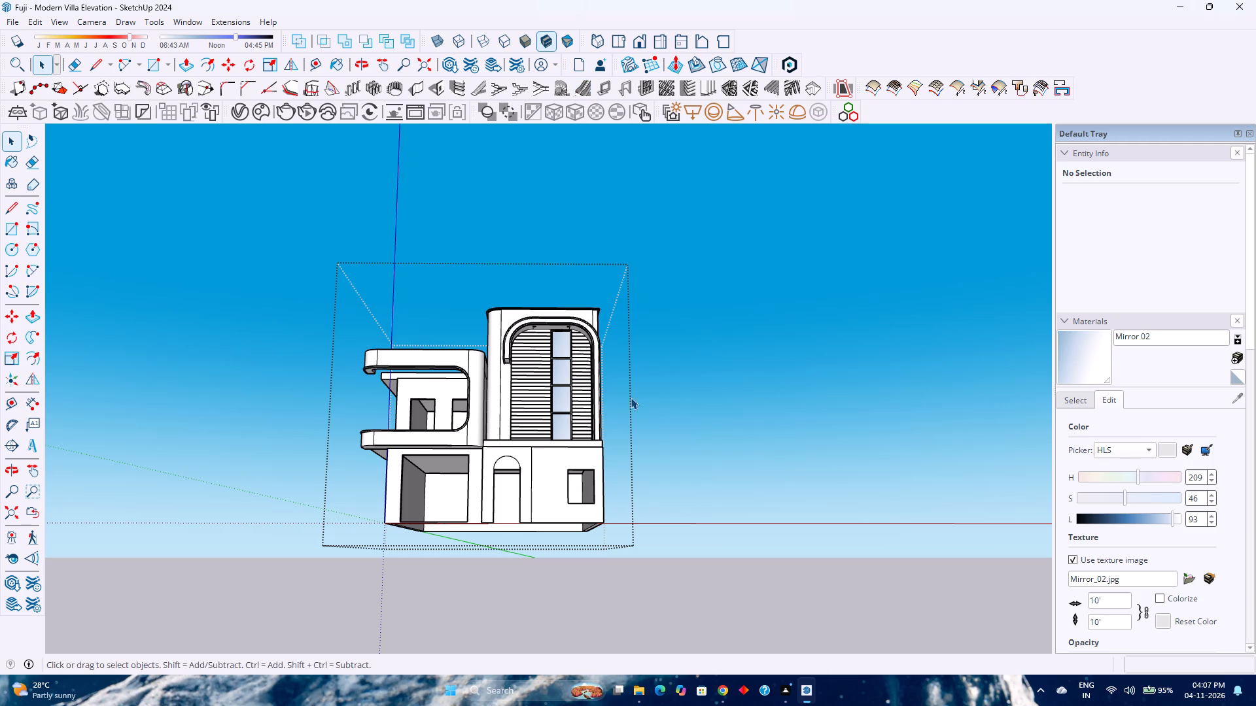
scroll(481, 546, "down", 3)
middle_click_drag(476, 542, 749, 639)
middle_click(749, 639)
middle_click_drag(502, 509, 890, 583)
middle_click_drag(890, 583, 947, 581)
middle_click(947, 581)
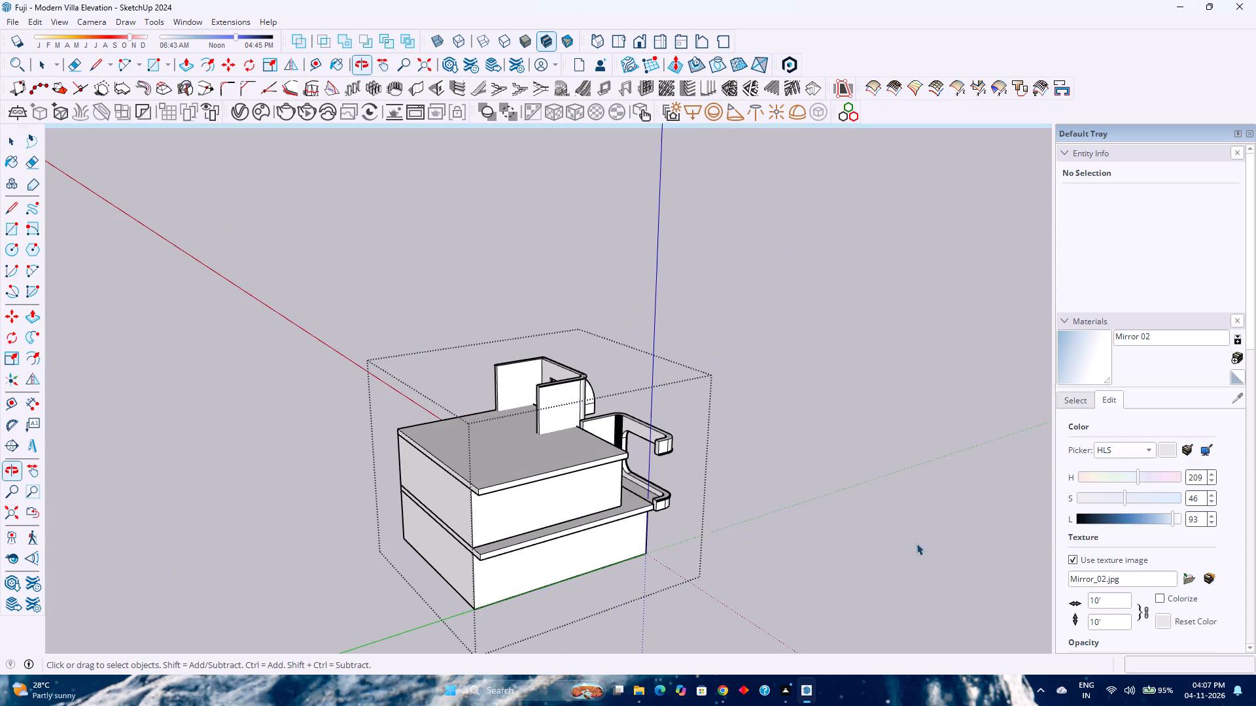
scroll(744, 486, "up", 2)
scroll(589, 465, "up", 8)
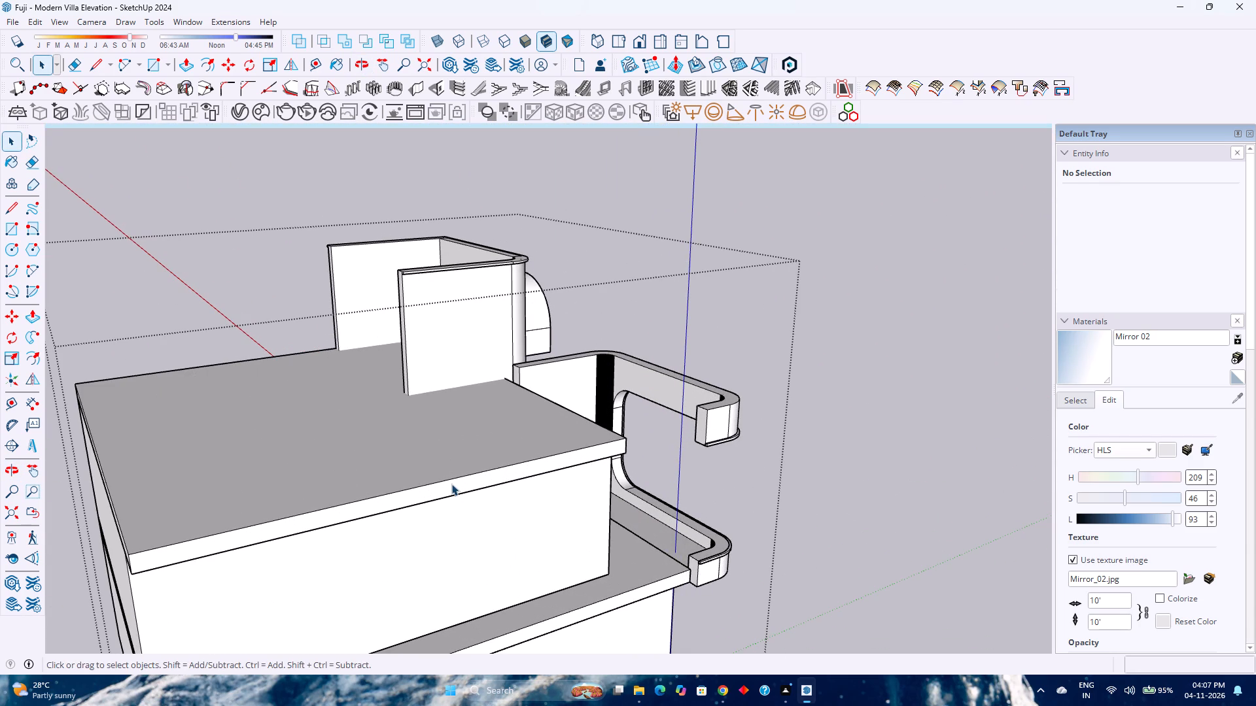
scroll(417, 354, "down", 4)
middle_click_drag(459, 354, 401, 421)
middle_click(401, 421)
scroll(489, 332, "up", 2)
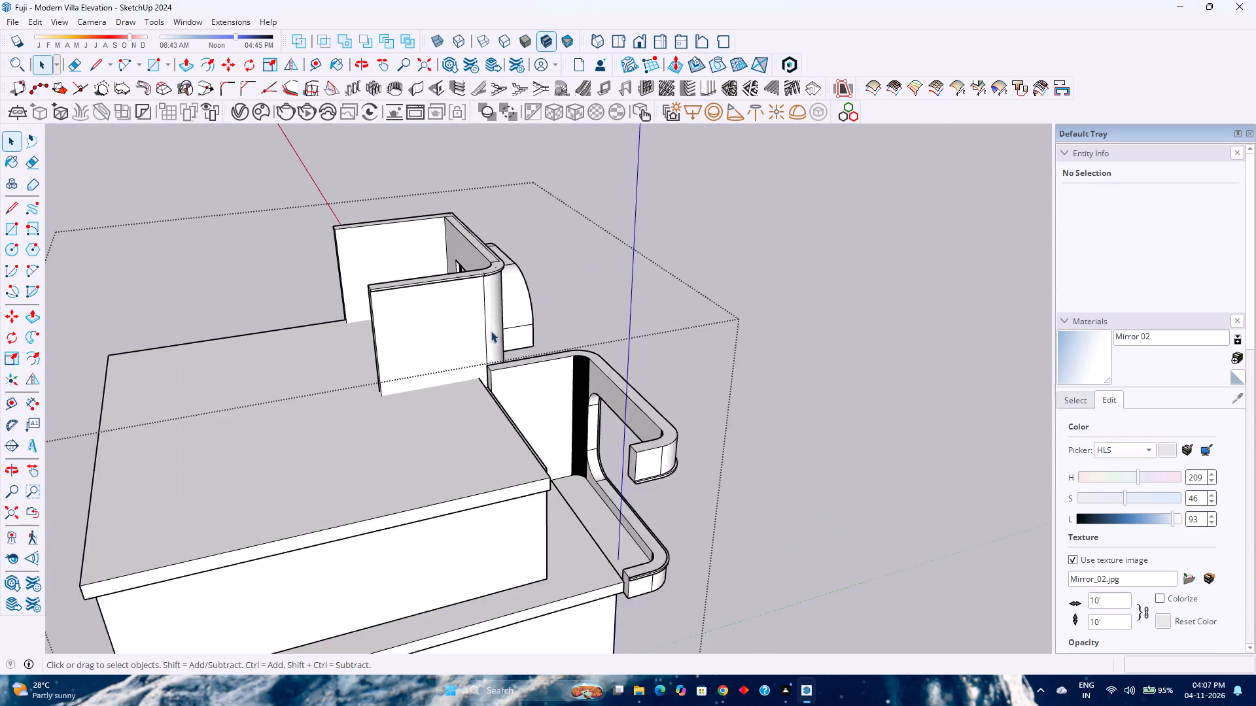
scroll(491, 331, "up", 6)
middle_click_drag(539, 327, 177, 456)
middle_click_drag(169, 460, 146, 469)
middle_click(146, 469)
middle_click(130, 475)
scroll(561, 270, "up", 7)
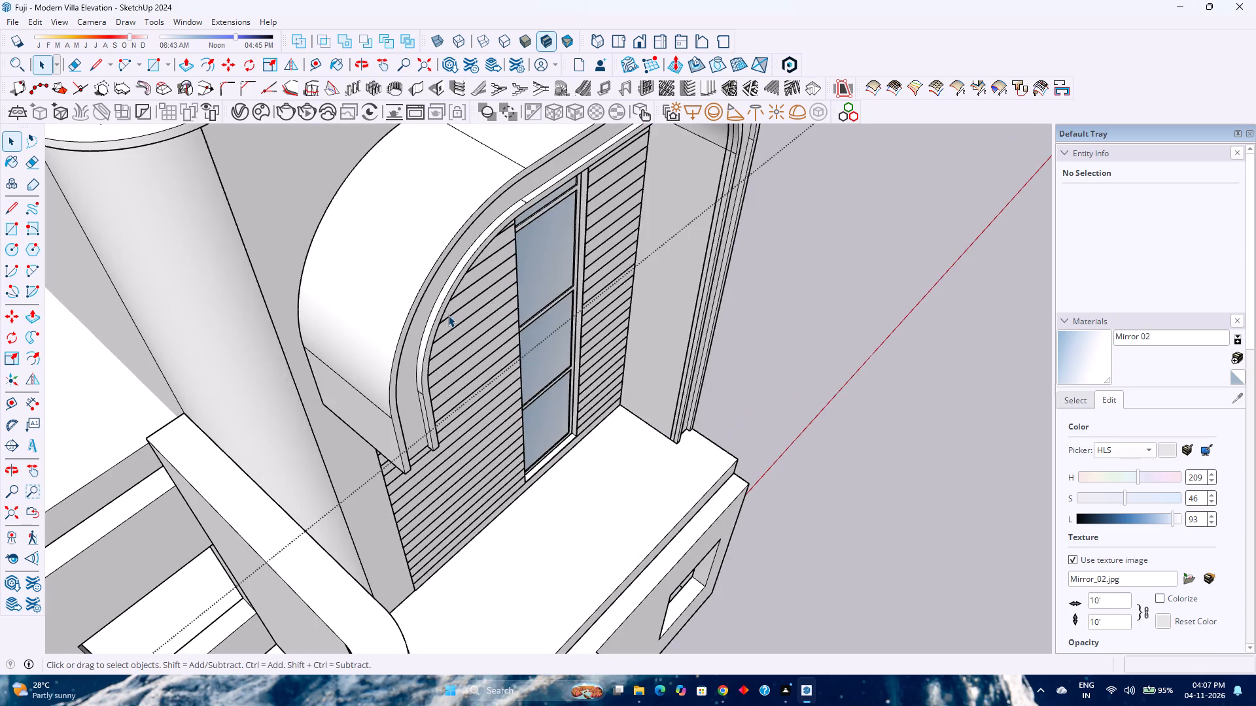
scroll(459, 304, "down", 7)
middle_click_drag(384, 388, 431, 323)
scroll(440, 316, "down", 4)
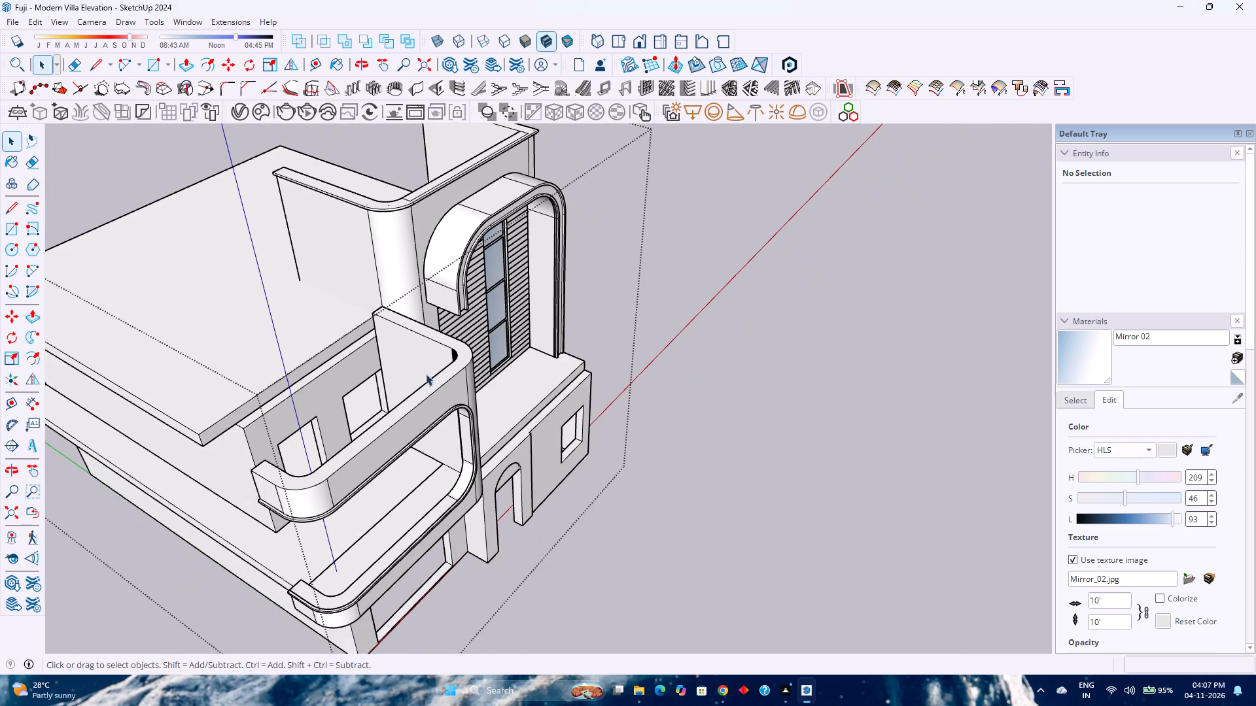
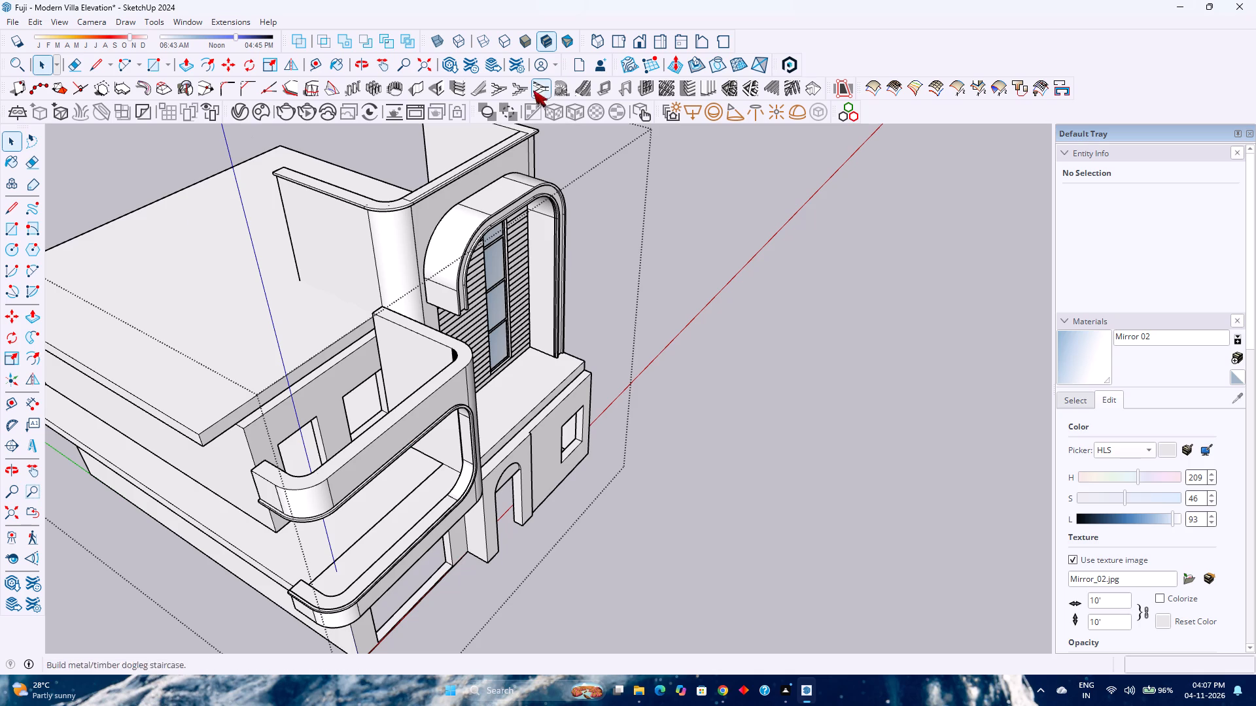
Run a V-Ray test render of the villa from a front corner view showing the balcony frame and arched window wall.
left_click(645, 37)
middle_click_drag(784, 330, 637, 327)
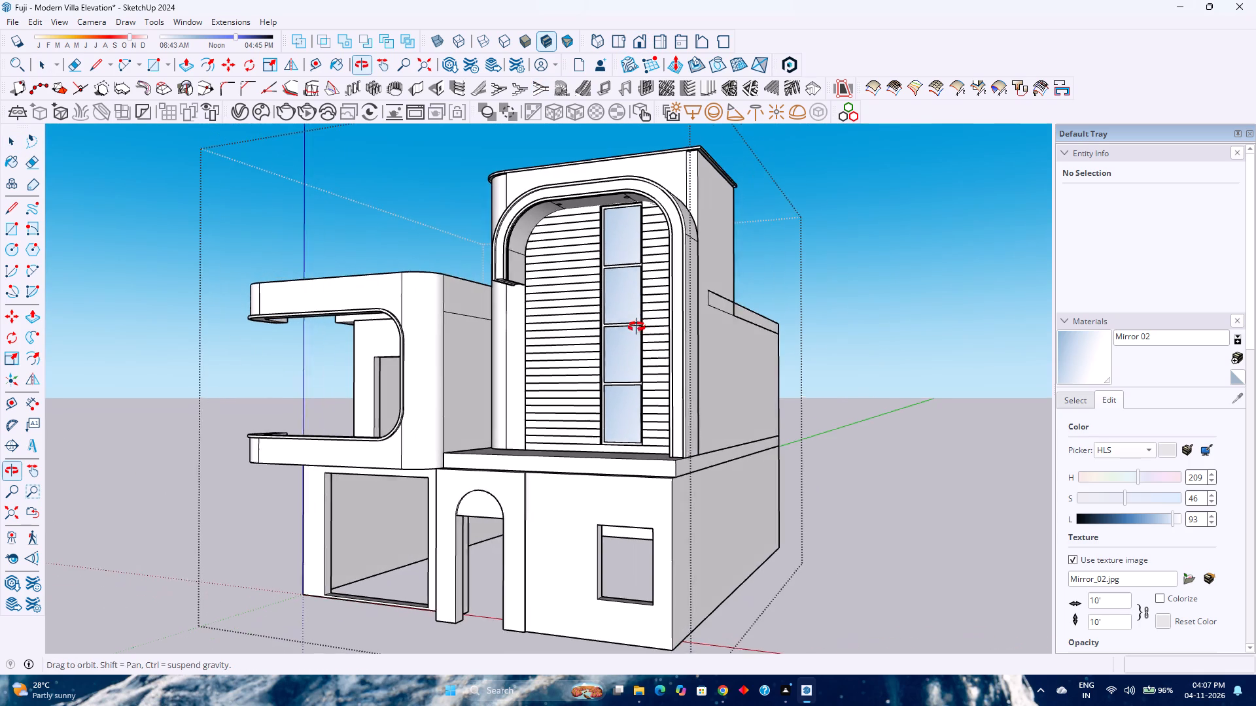
middle_click_drag(637, 327, 636, 327)
middle_click(636, 327)
left_click(302, 107)
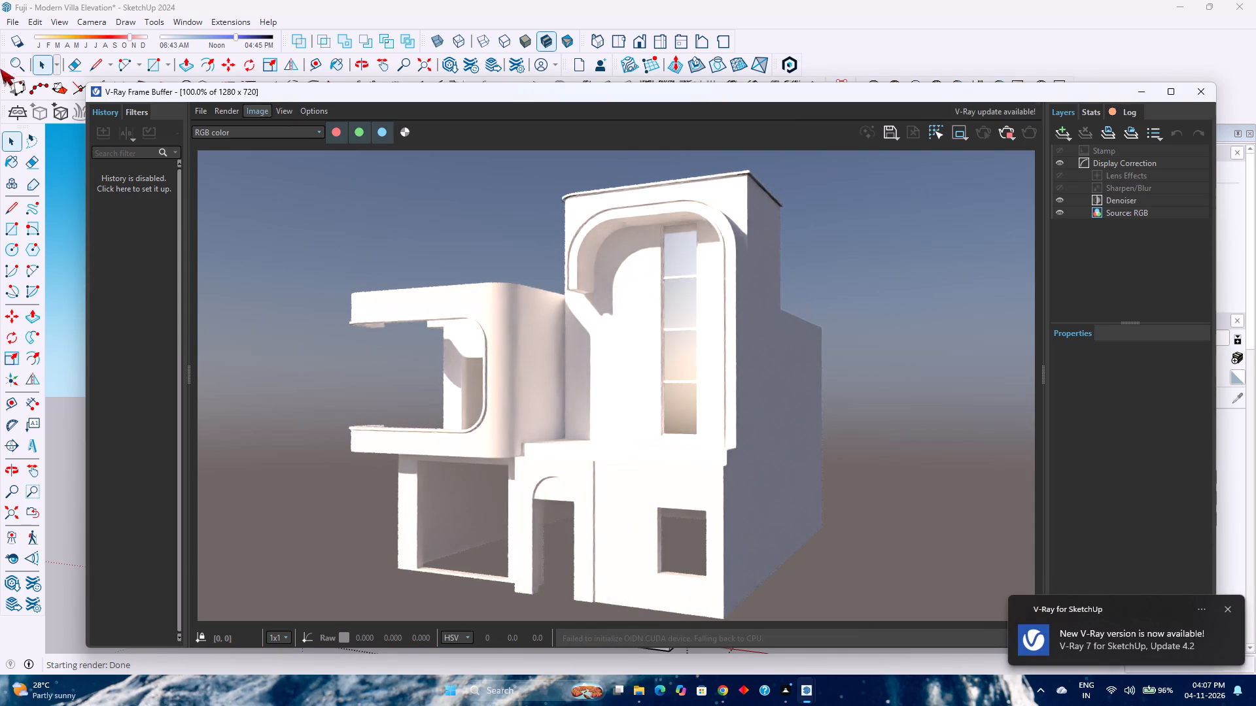
left_click(1007, 127)
left_click(1034, 133)
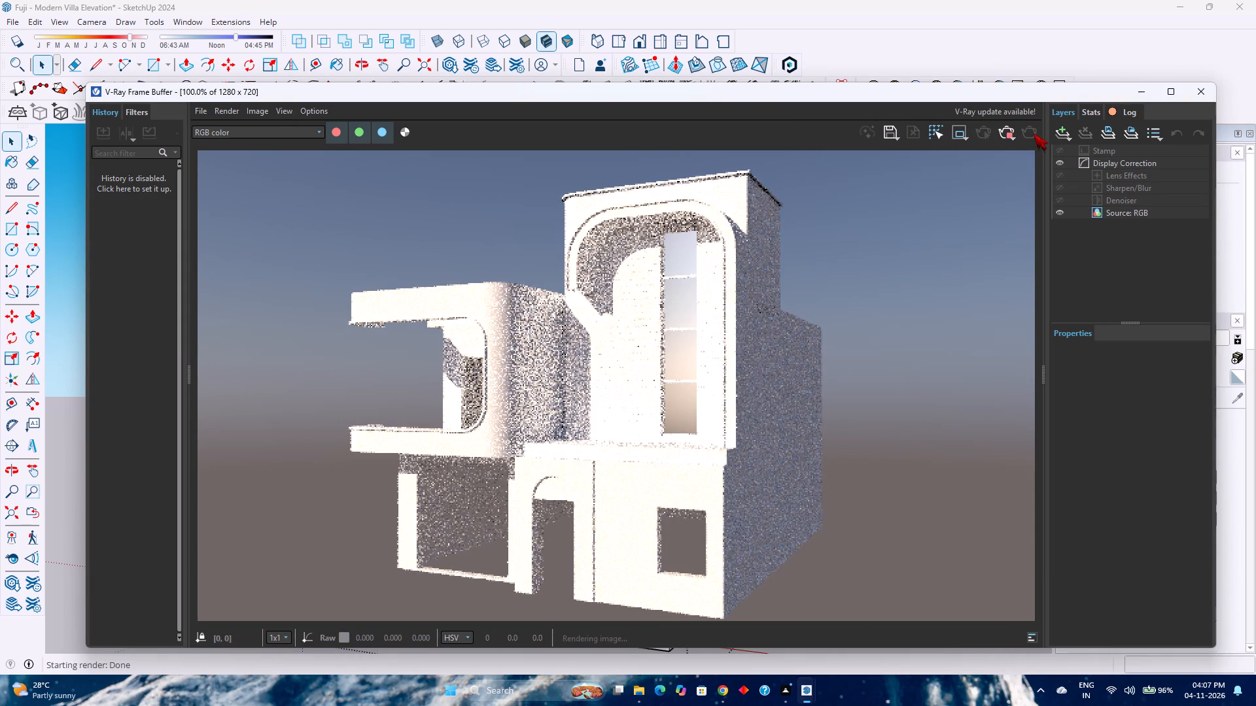
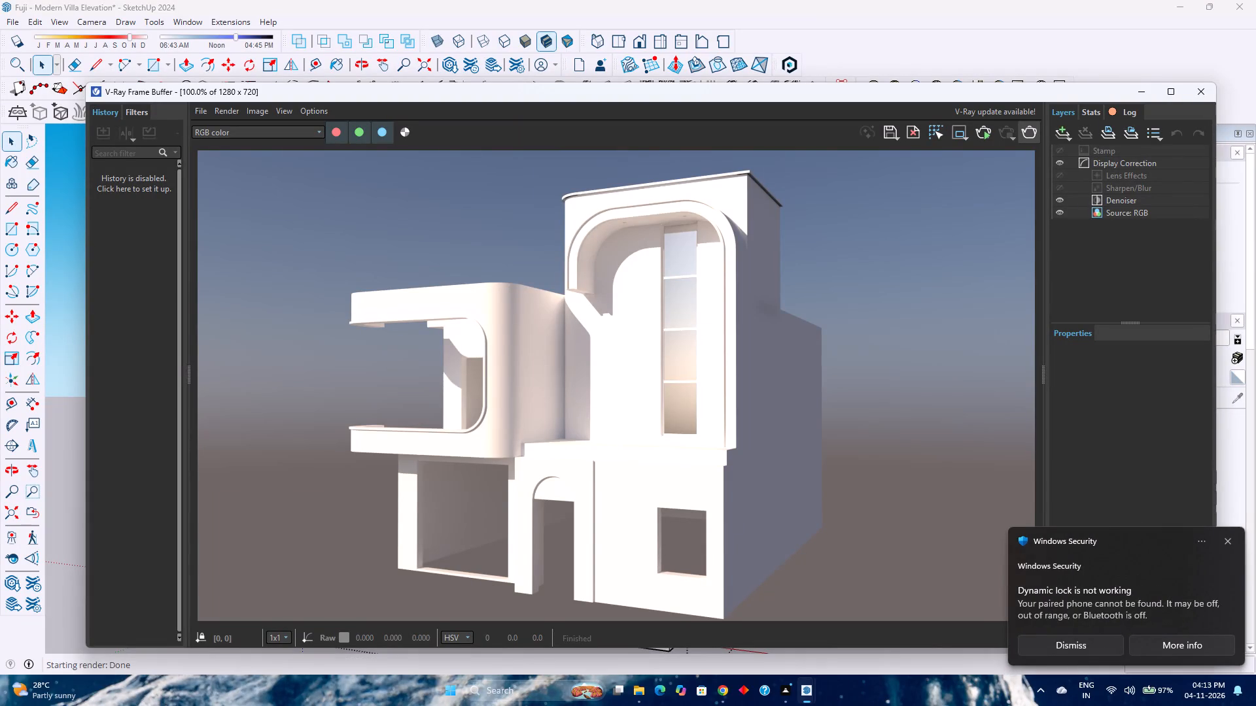
Close the V-Ray render preview and return to the villa model.
left_click(1189, 95)
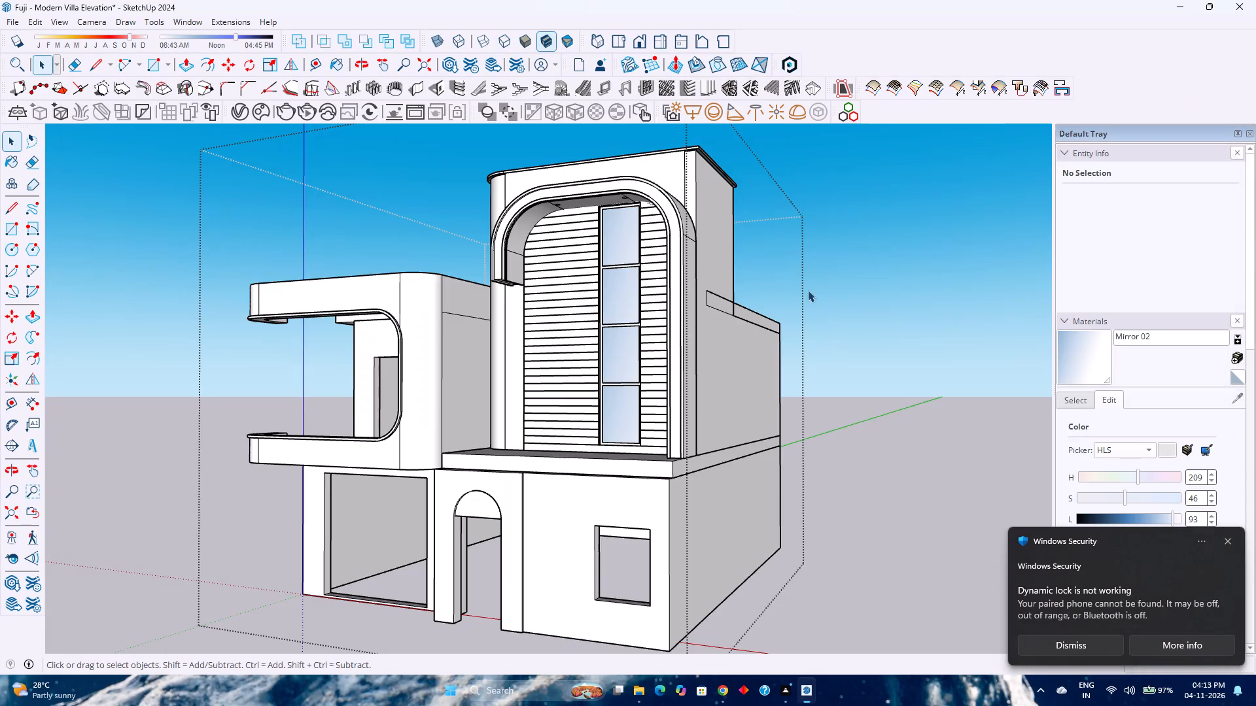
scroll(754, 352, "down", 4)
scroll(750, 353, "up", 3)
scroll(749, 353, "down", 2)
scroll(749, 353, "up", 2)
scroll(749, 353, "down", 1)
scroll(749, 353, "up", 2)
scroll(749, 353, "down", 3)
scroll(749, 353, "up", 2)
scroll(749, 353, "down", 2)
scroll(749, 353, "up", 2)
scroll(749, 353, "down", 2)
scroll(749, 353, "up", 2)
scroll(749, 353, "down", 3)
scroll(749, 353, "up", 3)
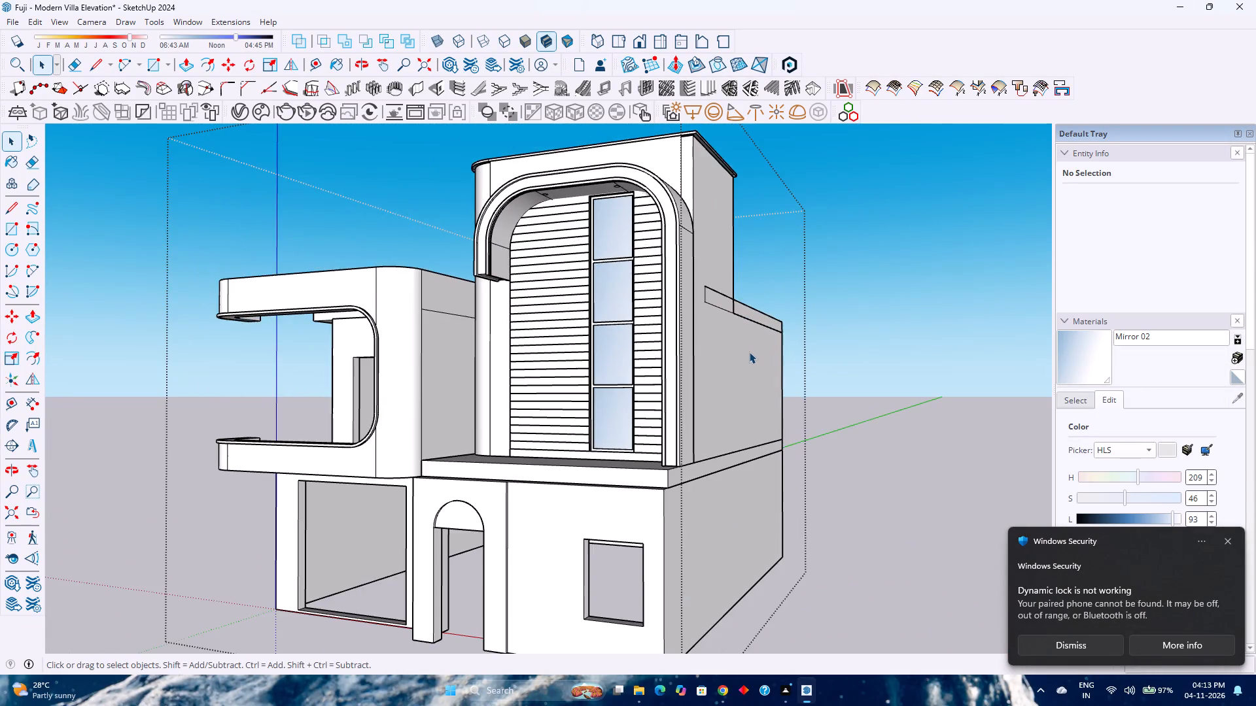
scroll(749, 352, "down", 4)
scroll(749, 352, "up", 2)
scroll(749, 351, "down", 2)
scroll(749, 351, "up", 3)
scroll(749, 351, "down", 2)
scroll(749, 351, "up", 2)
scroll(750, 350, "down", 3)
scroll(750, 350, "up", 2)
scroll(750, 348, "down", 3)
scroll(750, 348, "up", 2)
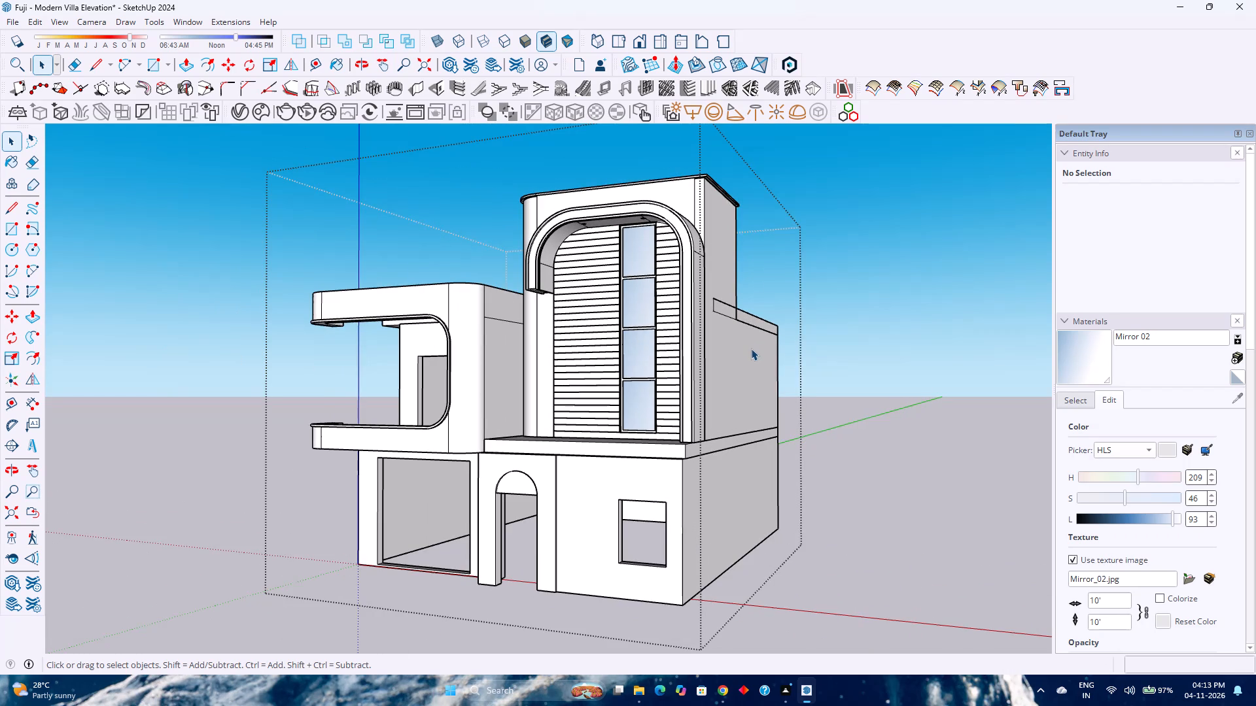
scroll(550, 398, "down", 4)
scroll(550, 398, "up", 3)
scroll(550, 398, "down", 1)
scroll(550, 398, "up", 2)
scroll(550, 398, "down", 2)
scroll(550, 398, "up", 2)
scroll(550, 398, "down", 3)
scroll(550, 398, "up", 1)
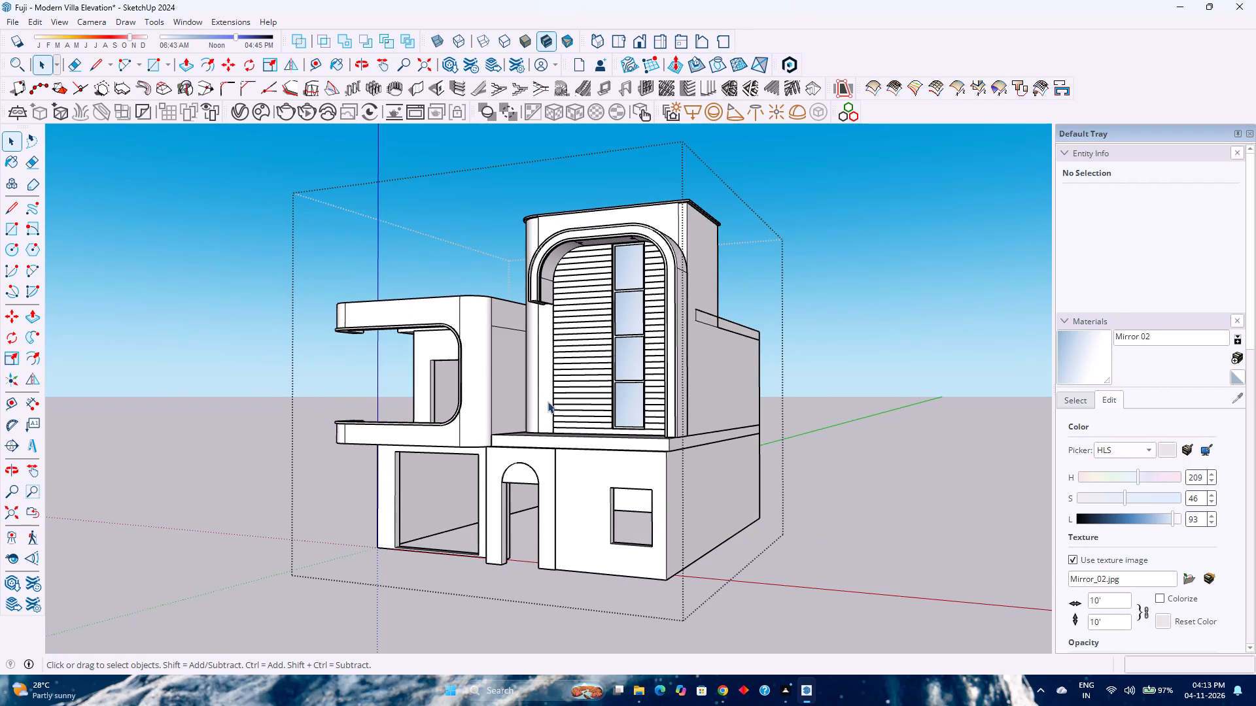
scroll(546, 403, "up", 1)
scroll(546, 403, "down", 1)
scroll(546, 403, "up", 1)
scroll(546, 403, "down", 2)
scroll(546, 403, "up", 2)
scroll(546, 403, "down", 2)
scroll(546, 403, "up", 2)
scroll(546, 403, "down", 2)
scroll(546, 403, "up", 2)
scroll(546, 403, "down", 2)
Examine the villa's front from low angles, focusing on where the balcony frame's underside meets the ground-floor walls.
middle_click_drag(533, 414, 521, 307)
middle_click_drag(523, 305, 536, 292)
middle_click_drag(539, 291, 587, 281)
middle_click_drag(613, 278, 576, 349)
middle_click(576, 352)
scroll(542, 409, "up", 2)
scroll(542, 409, "down", 1)
scroll(542, 409, "up", 1)
scroll(542, 409, "down", 1)
scroll(542, 409, "up", 2)
scroll(542, 409, "down", 2)
scroll(542, 409, "up", 2)
scroll(542, 409, "down", 3)
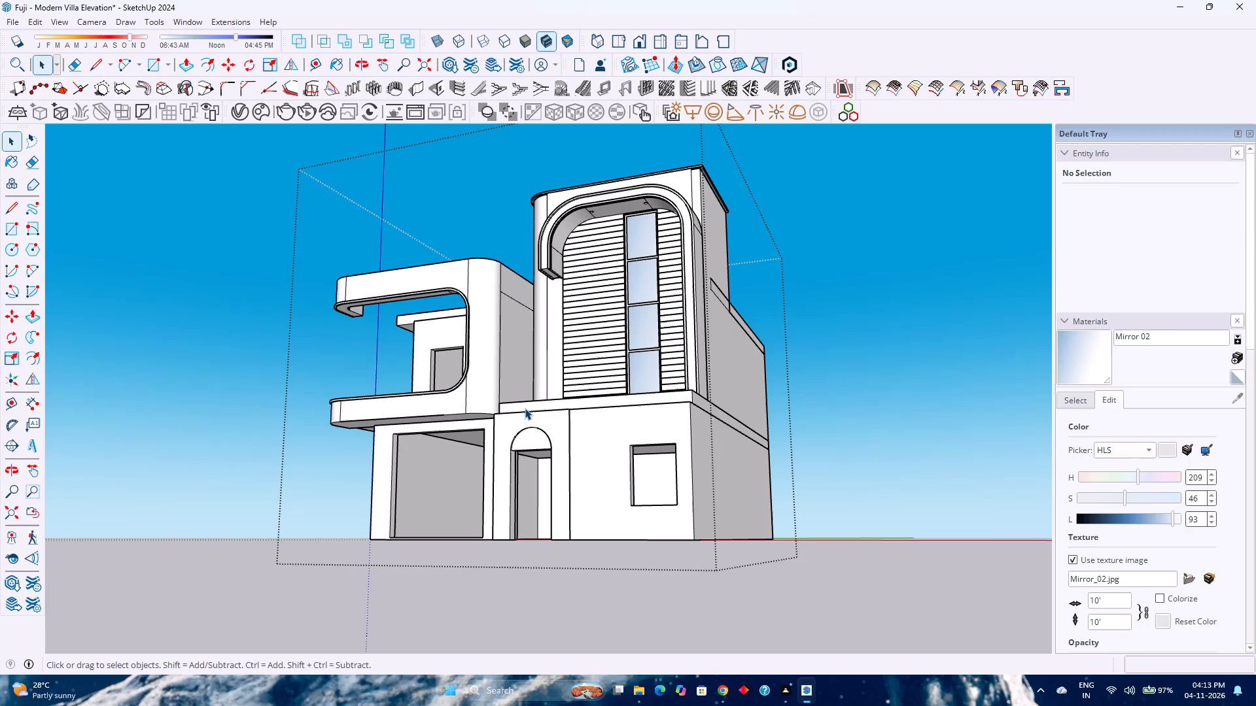
middle_click_drag(518, 401, 697, 378)
middle_click_drag(686, 373, 633, 358)
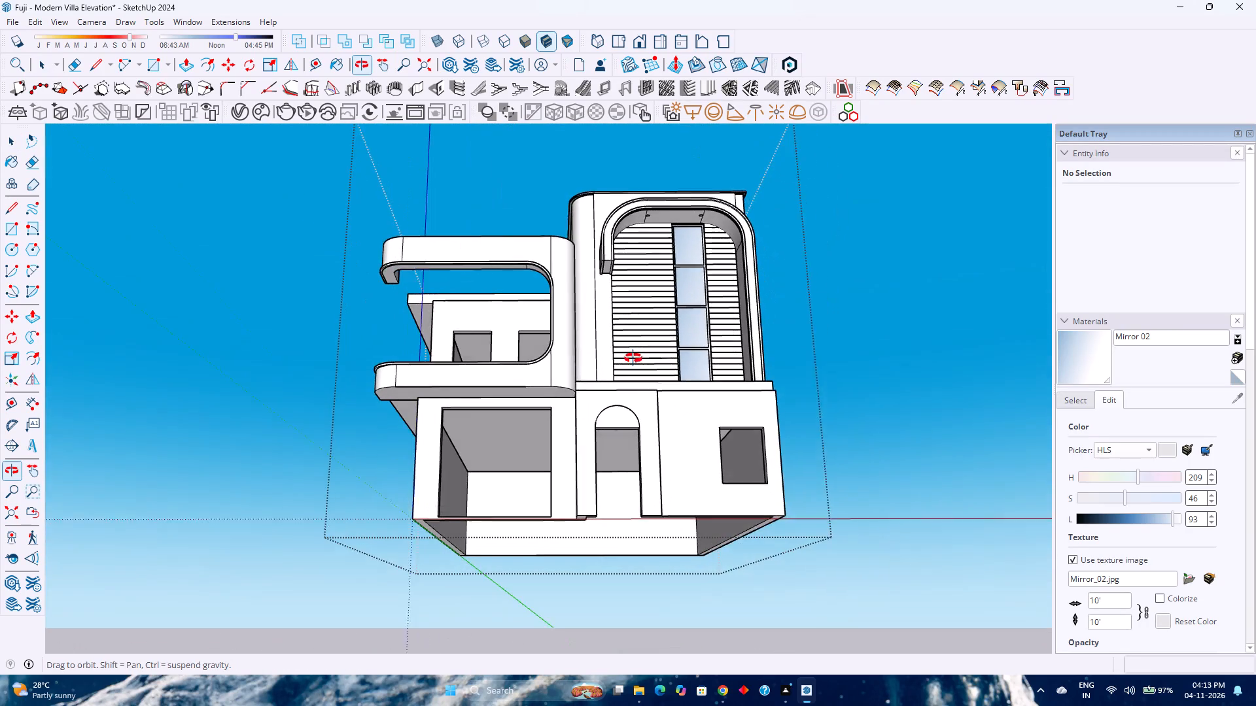
middle_click_drag(633, 358, 633, 358)
scroll(570, 396, "up", 6)
middle_click_drag(570, 396, 665, 346)
middle_click(665, 346)
scroll(663, 359, "up", 4)
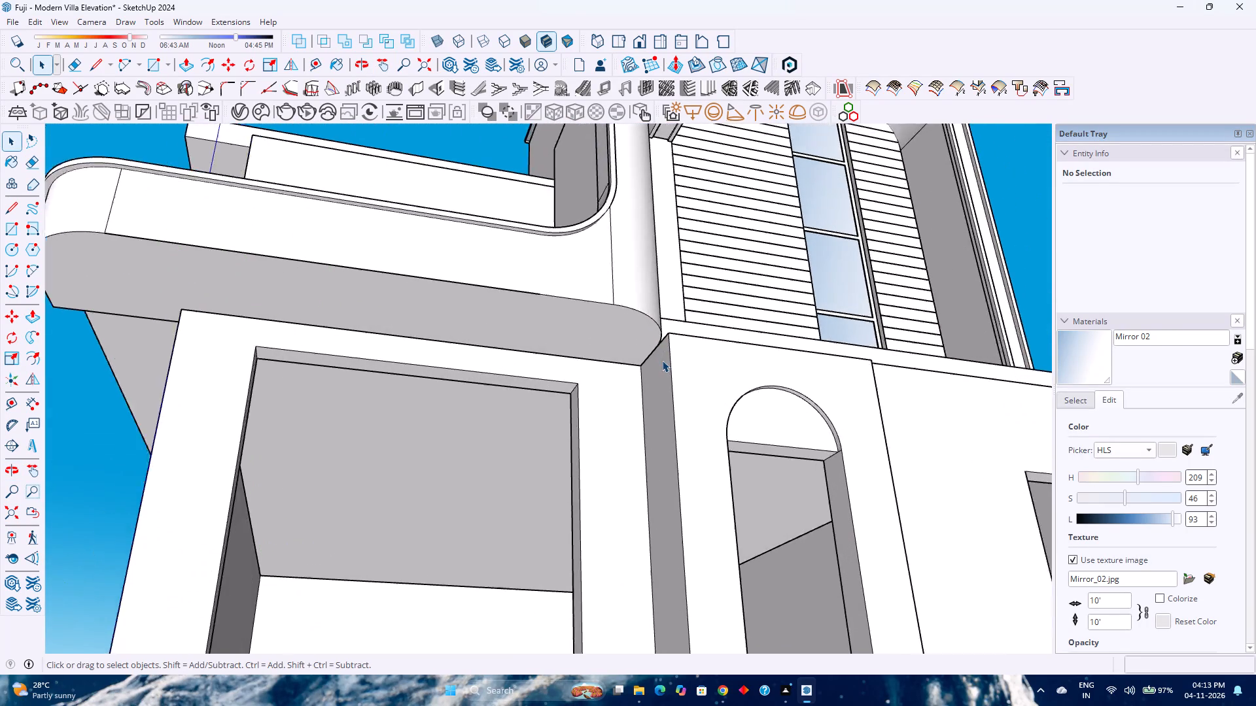
scroll(662, 360, "up", 4)
middle_click_drag(661, 362, 585, 446)
middle_click(585, 446)
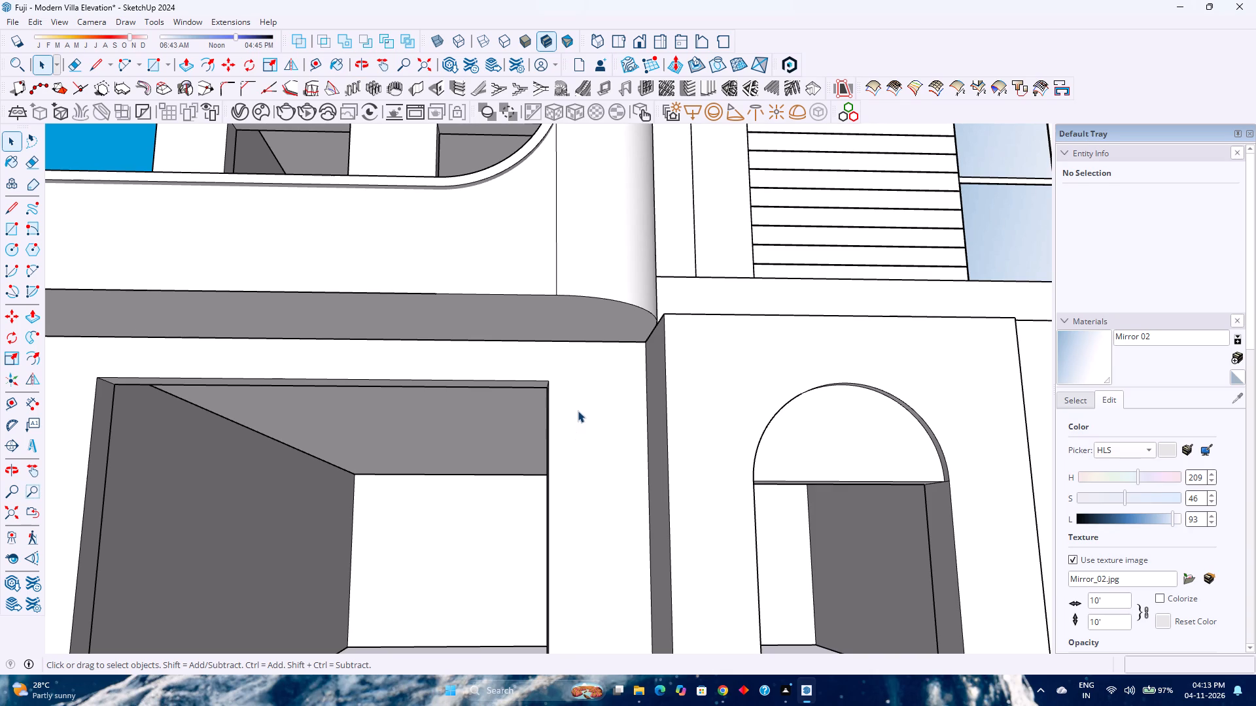
Open the balcony frame group for editing and examine its lower corner against the arched entrance wall and slab.
double_click(622, 297)
scroll(619, 297, "up", 3)
middle_click_drag(618, 298, 561, 436)
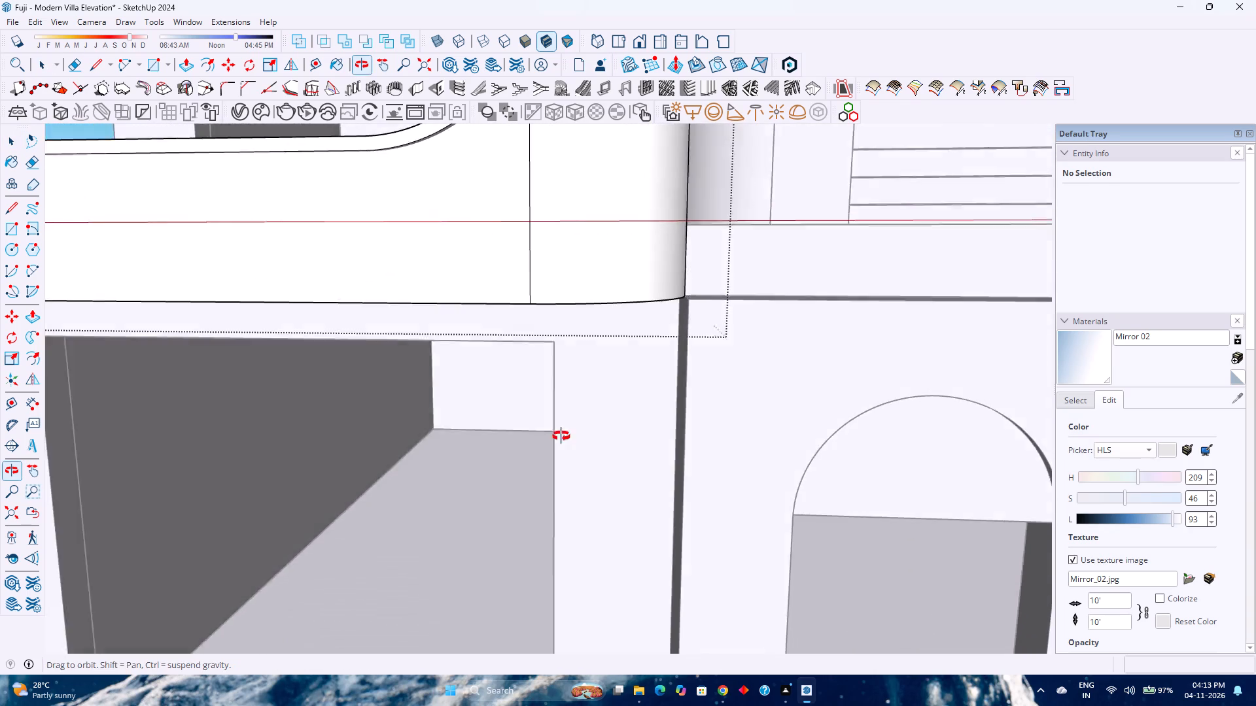
middle_click_drag(561, 436, 555, 450)
middle_click(555, 450)
scroll(551, 429, "down", 11)
middle_click_drag(546, 428, 614, 336)
middle_click(614, 336)
scroll(620, 334, "down", 3)
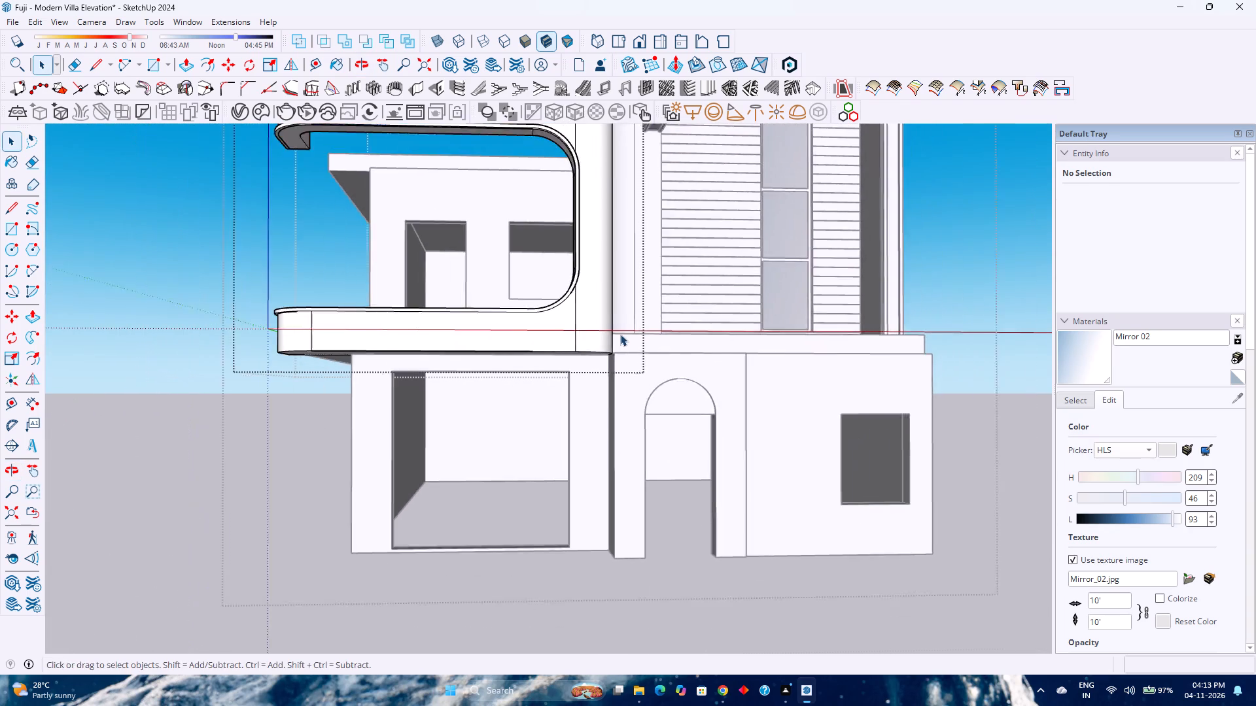
middle_click_drag(583, 414, 663, 301)
middle_click(663, 301)
scroll(714, 287, "up", 8)
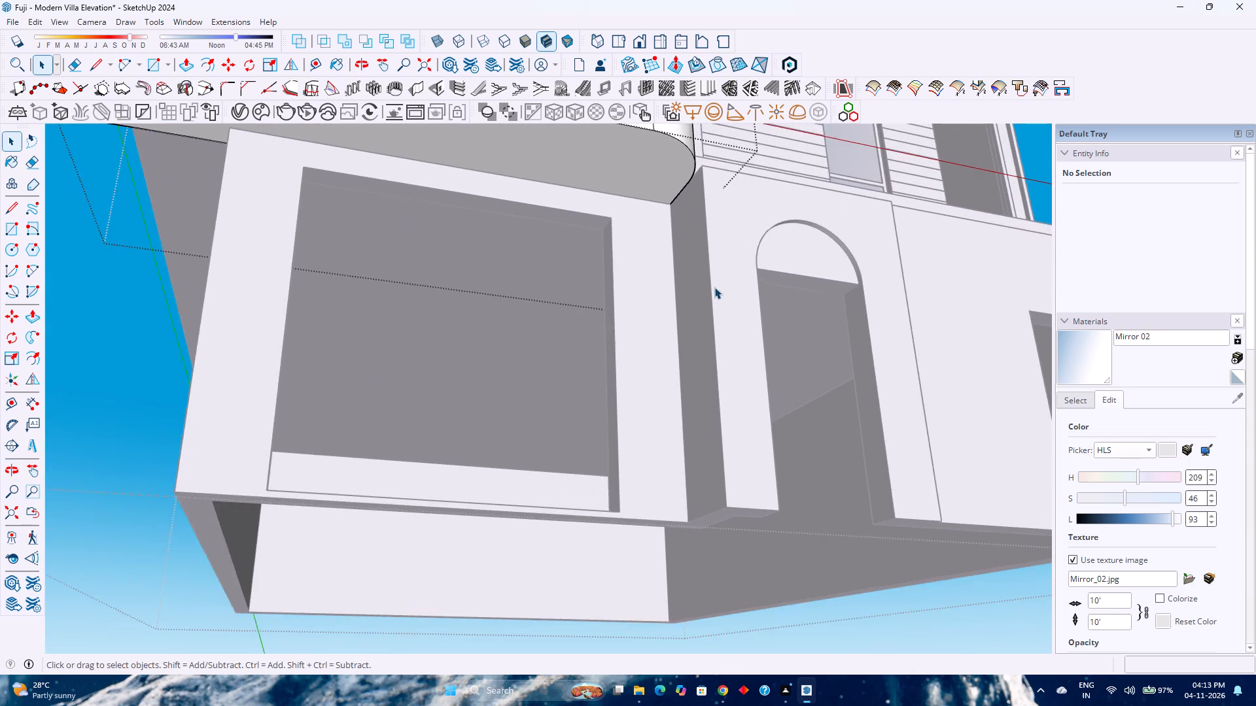
middle_click(711, 292)
middle_click_drag(710, 295, 707, 304)
middle_click_drag(706, 306, 614, 485)
scroll(599, 462, "down", 8)
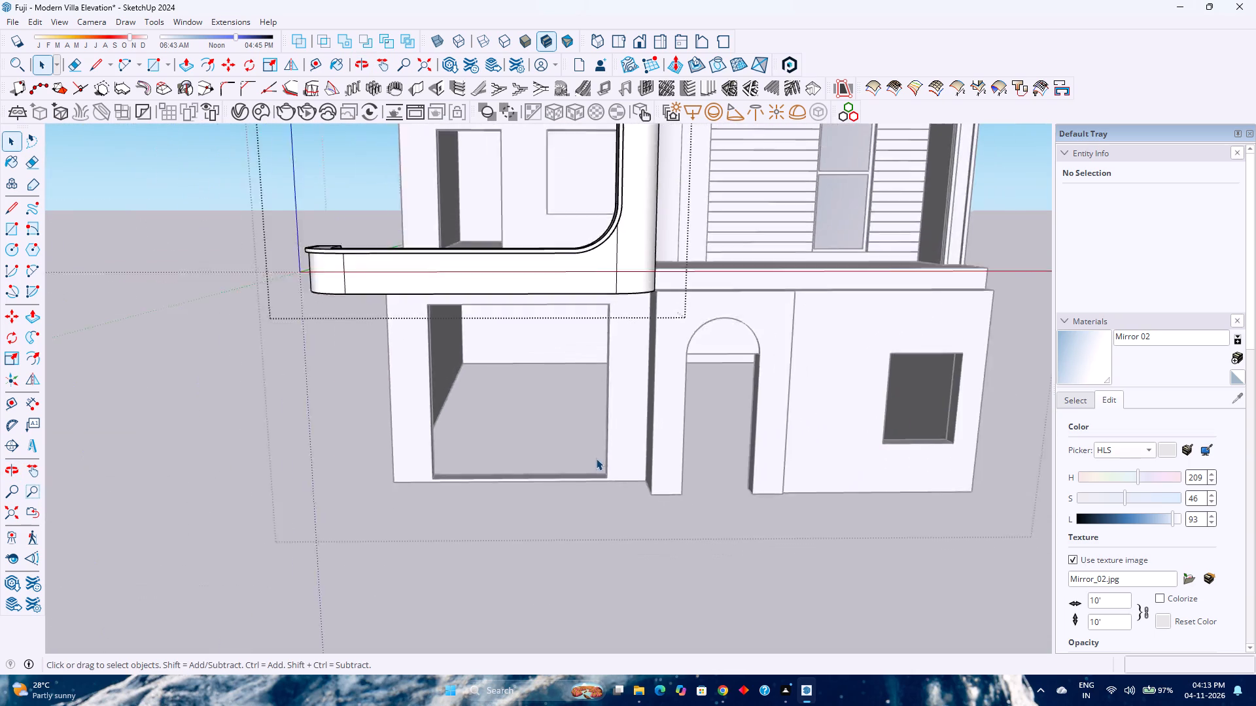
scroll(596, 458, "down", 6)
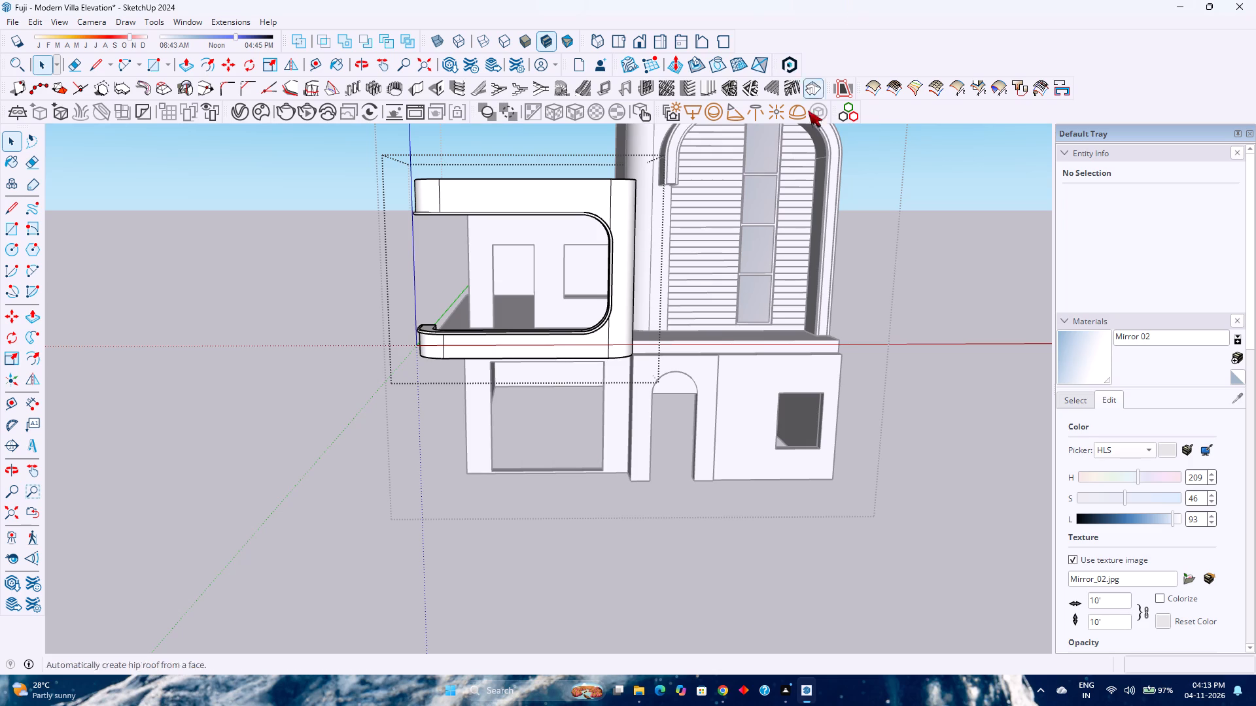
middle_click_drag(714, 325, 688, 482)
scroll(669, 450, "up", 3)
middle_click_drag(669, 491, 539, 407, "shift")
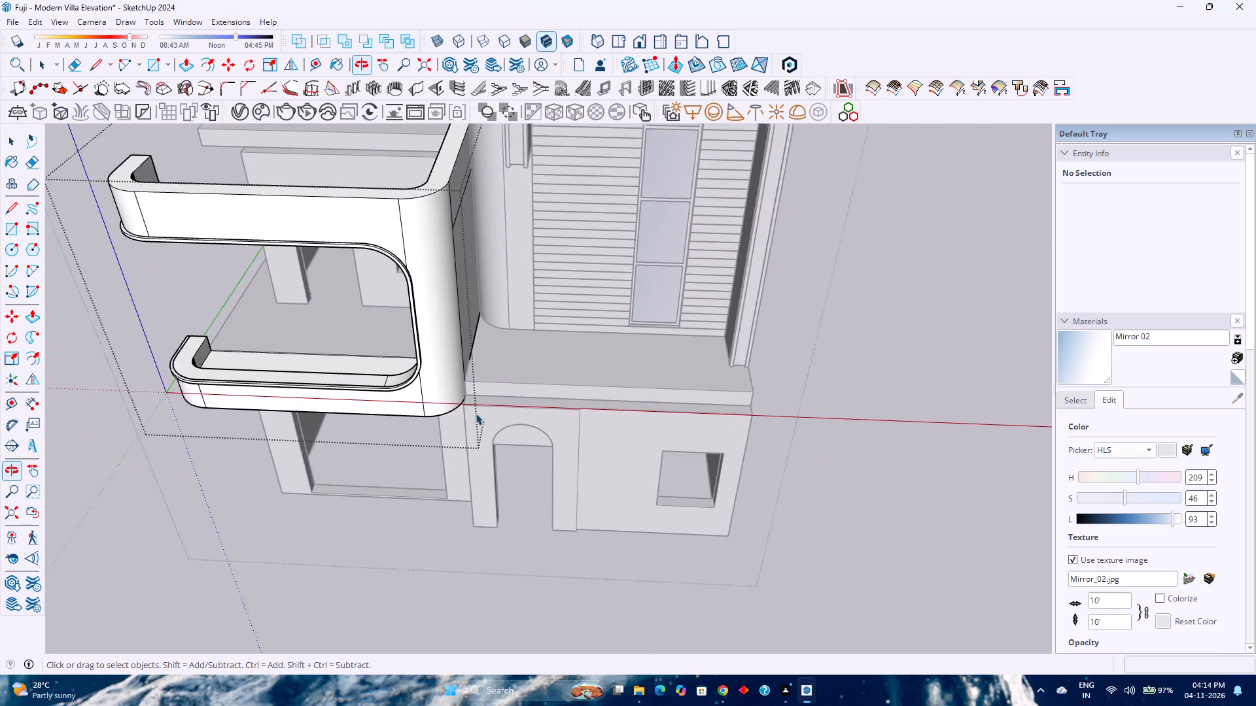
scroll(476, 413, "up", 6)
middle_click_drag(476, 415, 515, 463)
scroll(508, 448, "down", 3)
middle_click_drag(525, 425, 496, 435, "shift")
scroll(496, 435, "up", 1)
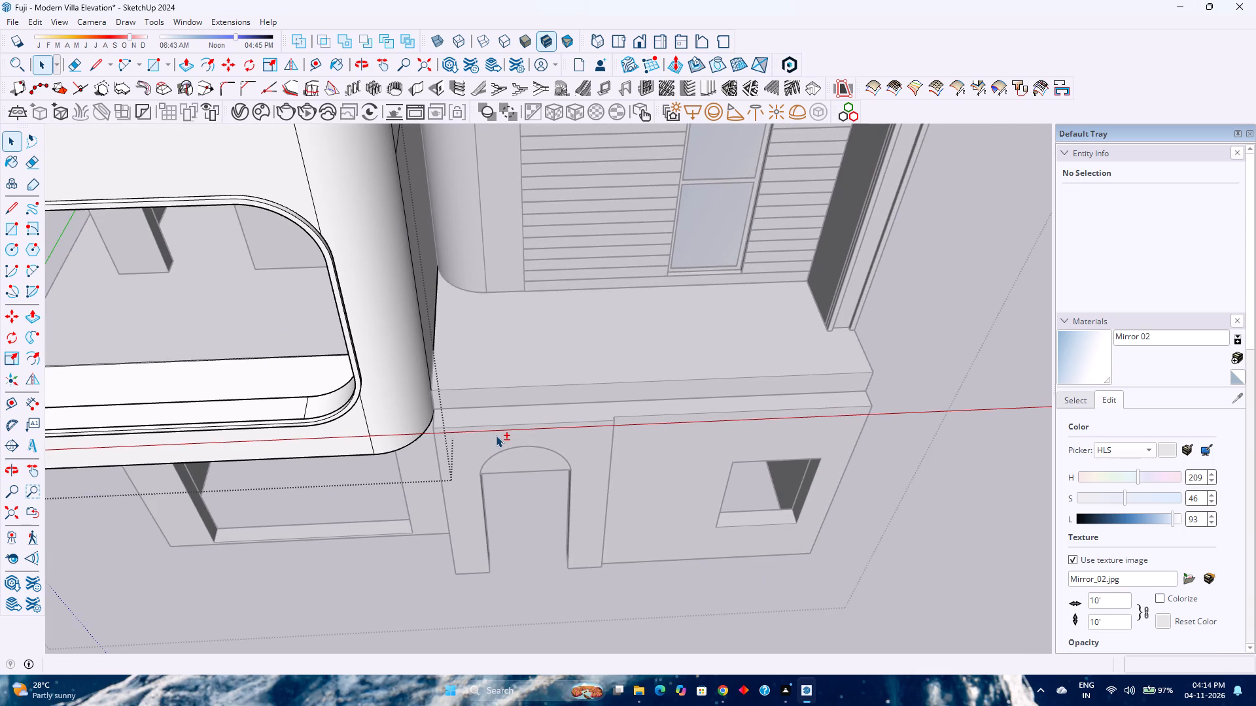
Combine all the balcony frame's geometry and the trim around its opening into one group.
triple_click(405, 426)
left_click(405, 426)
right_click(396, 416)
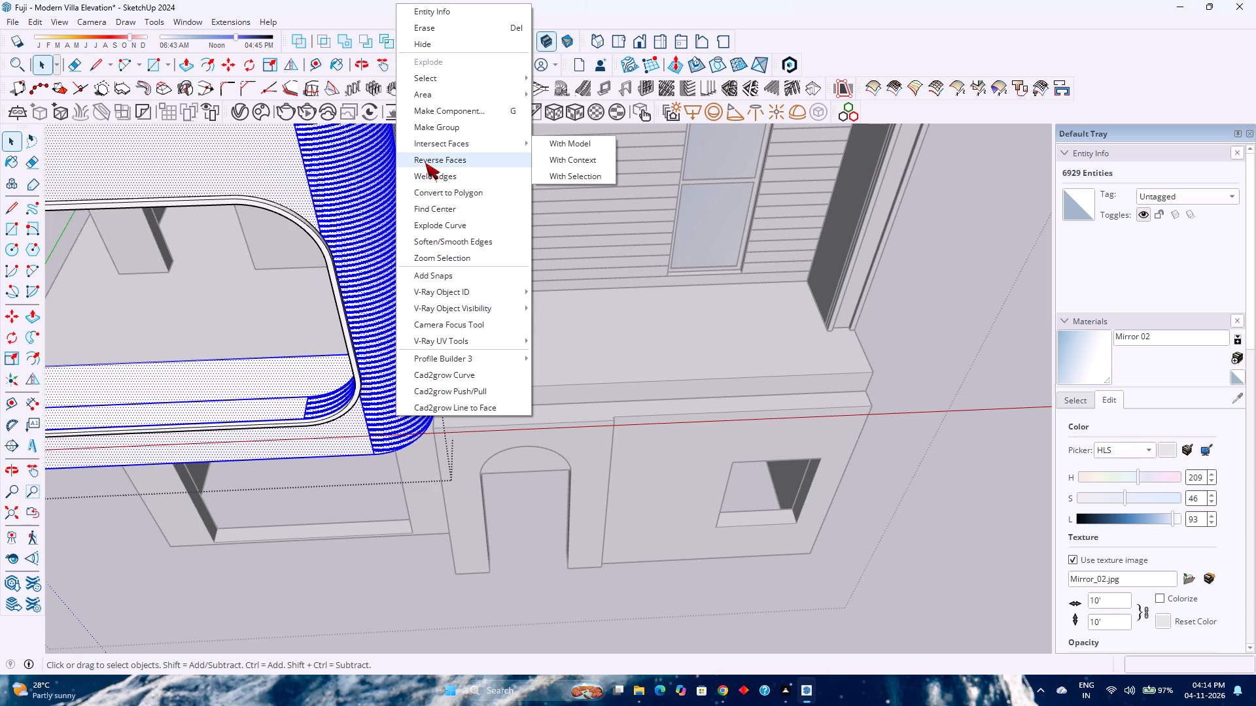
left_click(326, 251, "ctrl")
right_click(326, 251)
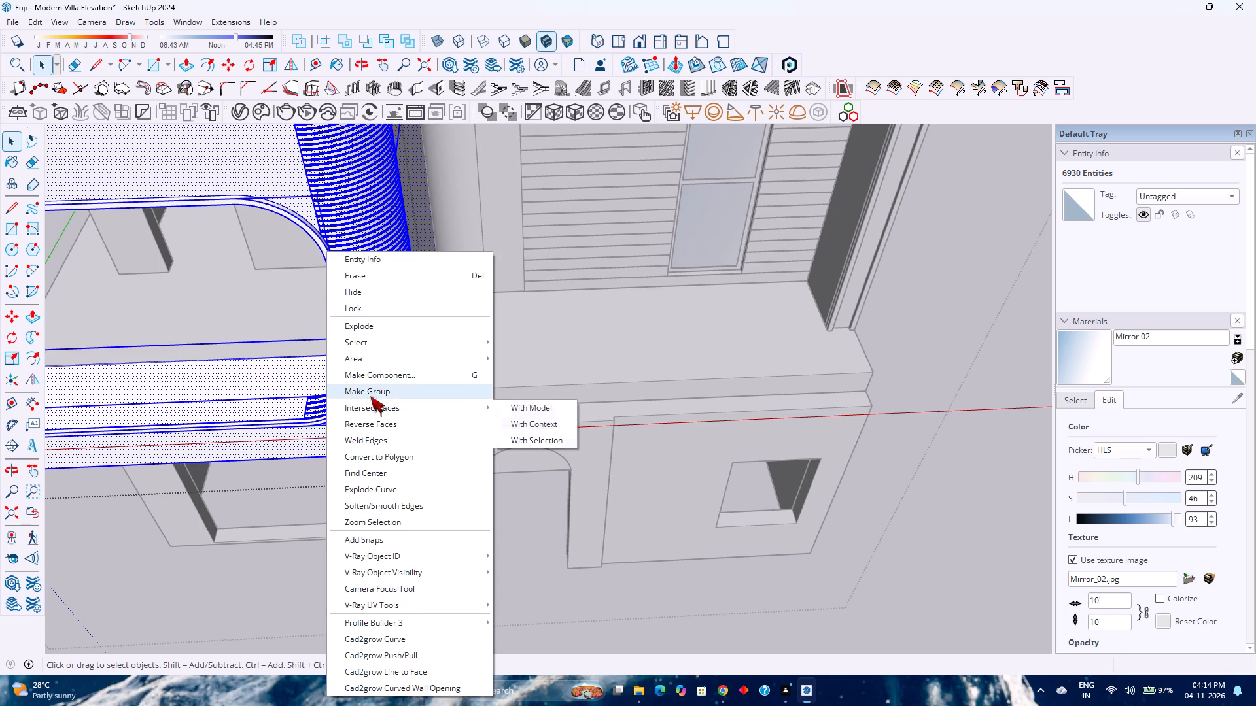
left_click(385, 393)
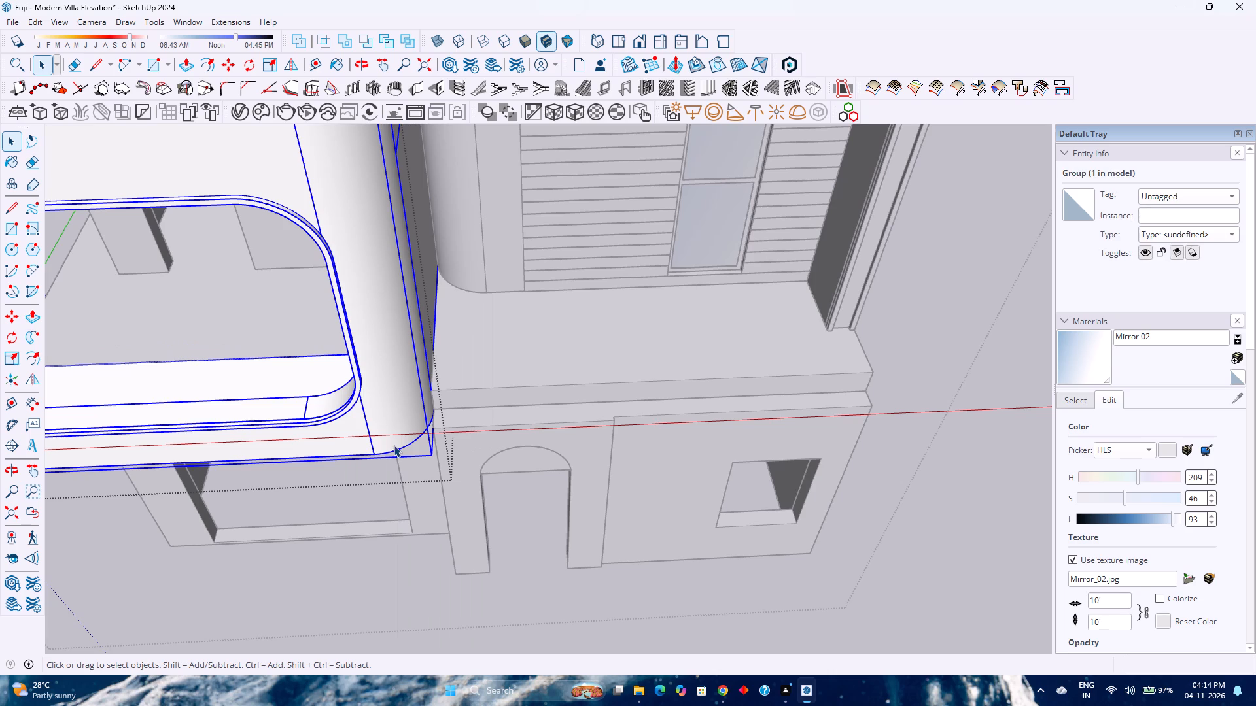
Move the grouped balcony frame 10' along the red axis, away from the arched entrance.
key("m")
left_click(440, 412)
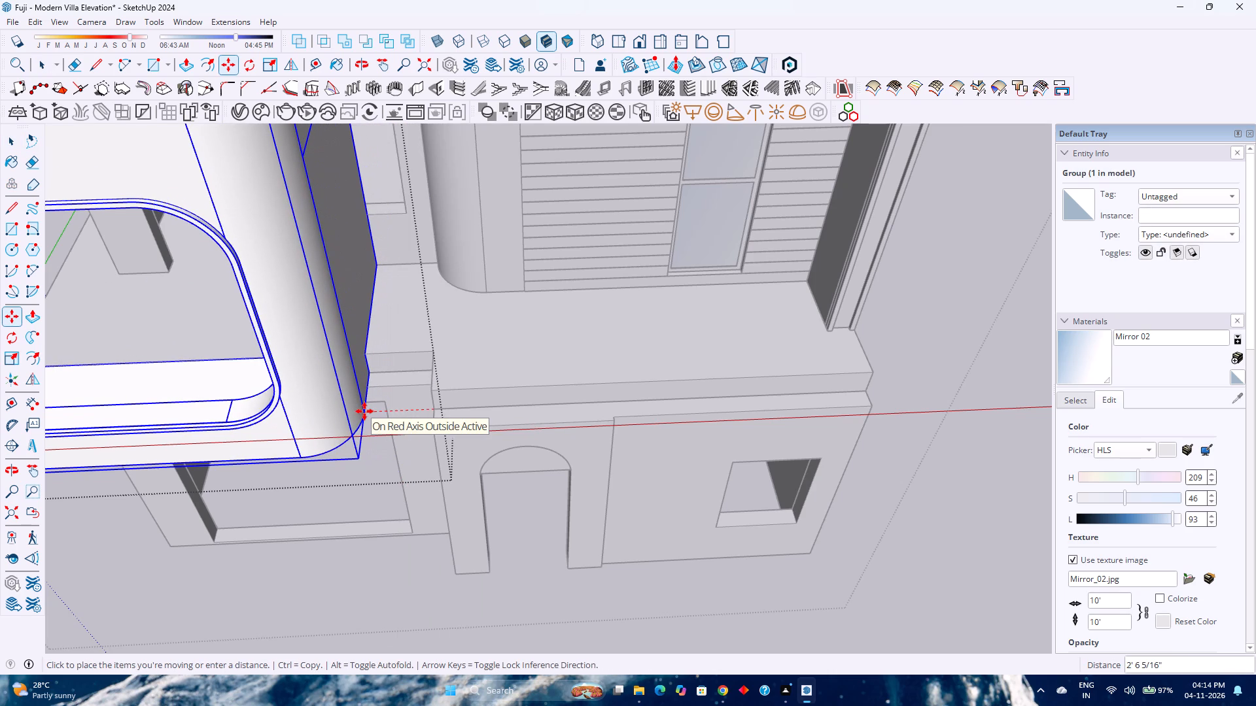
key("1")
type("0'")
key("Return")
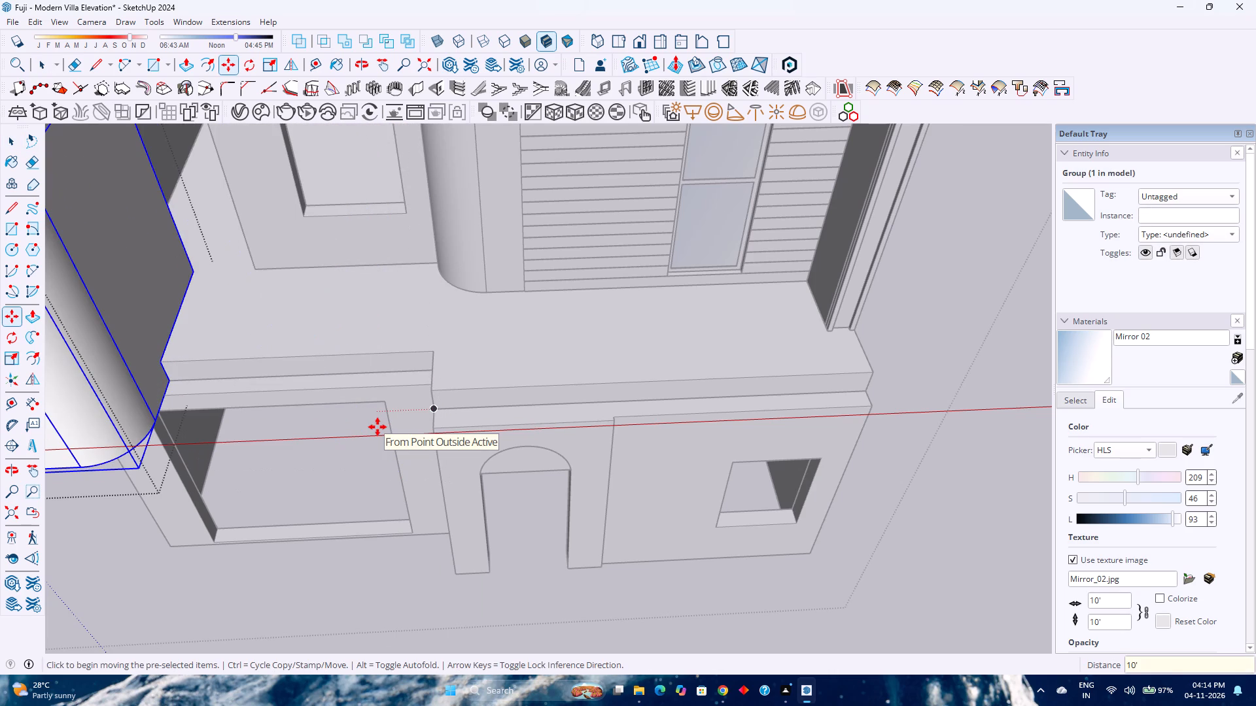
Draw a 6' line forward along the green axis from the slab's front corner above the ground-floor window.
key("l")
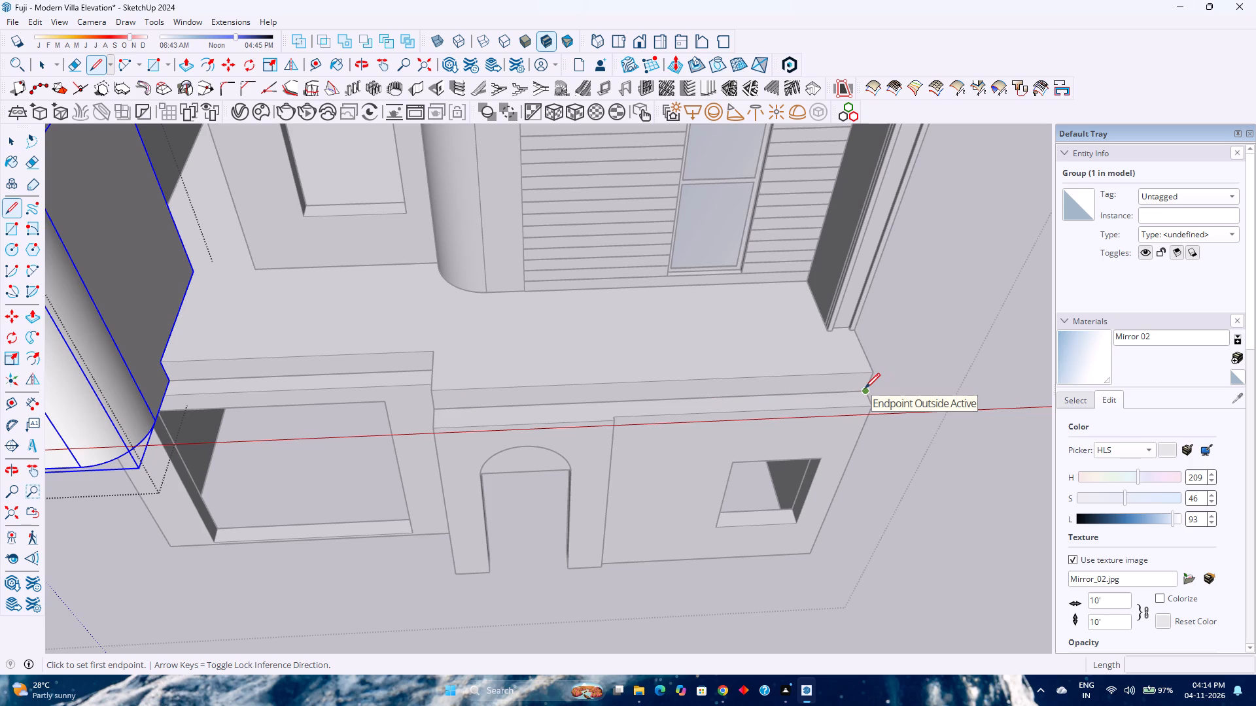
left_click(865, 388)
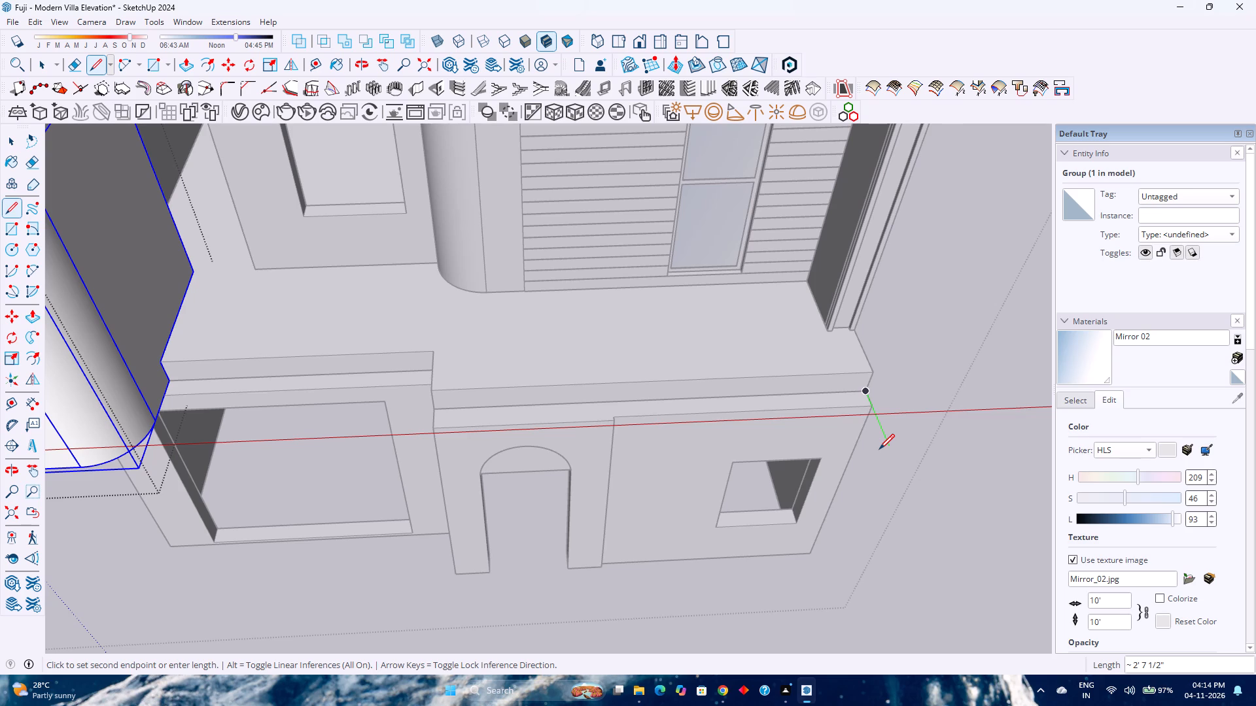
type("4'")
key("Return")
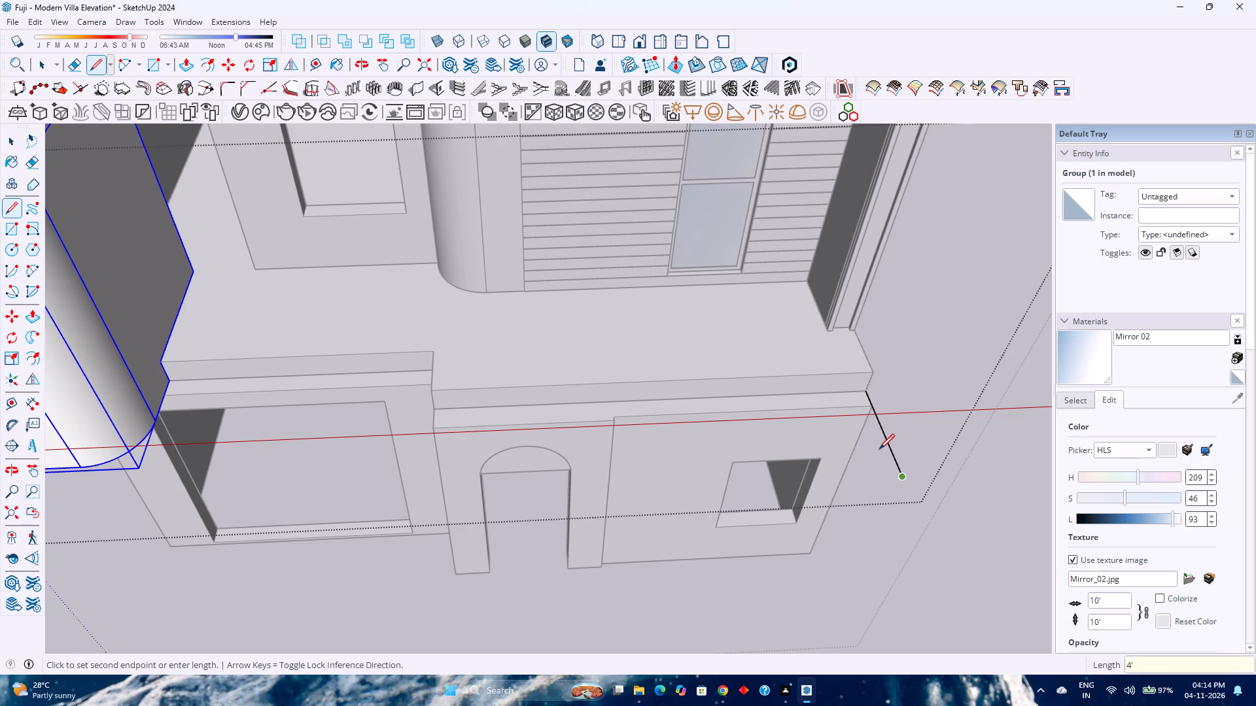
type("6'")
key("Return")
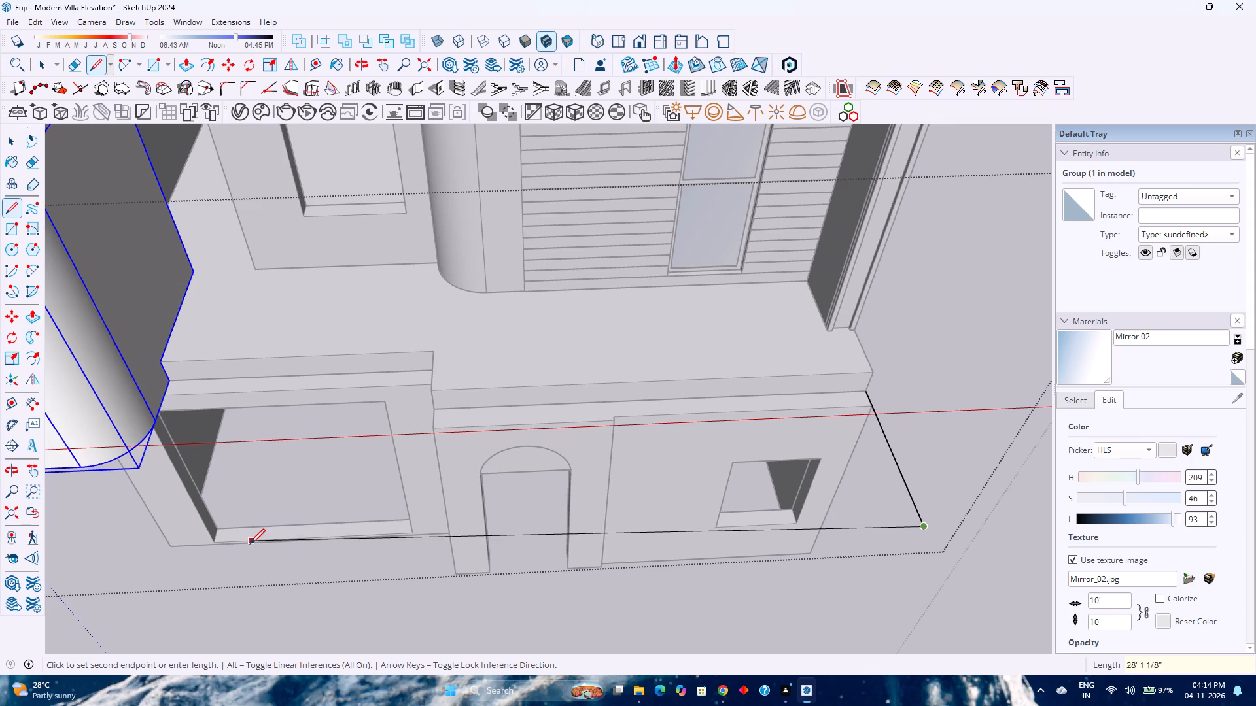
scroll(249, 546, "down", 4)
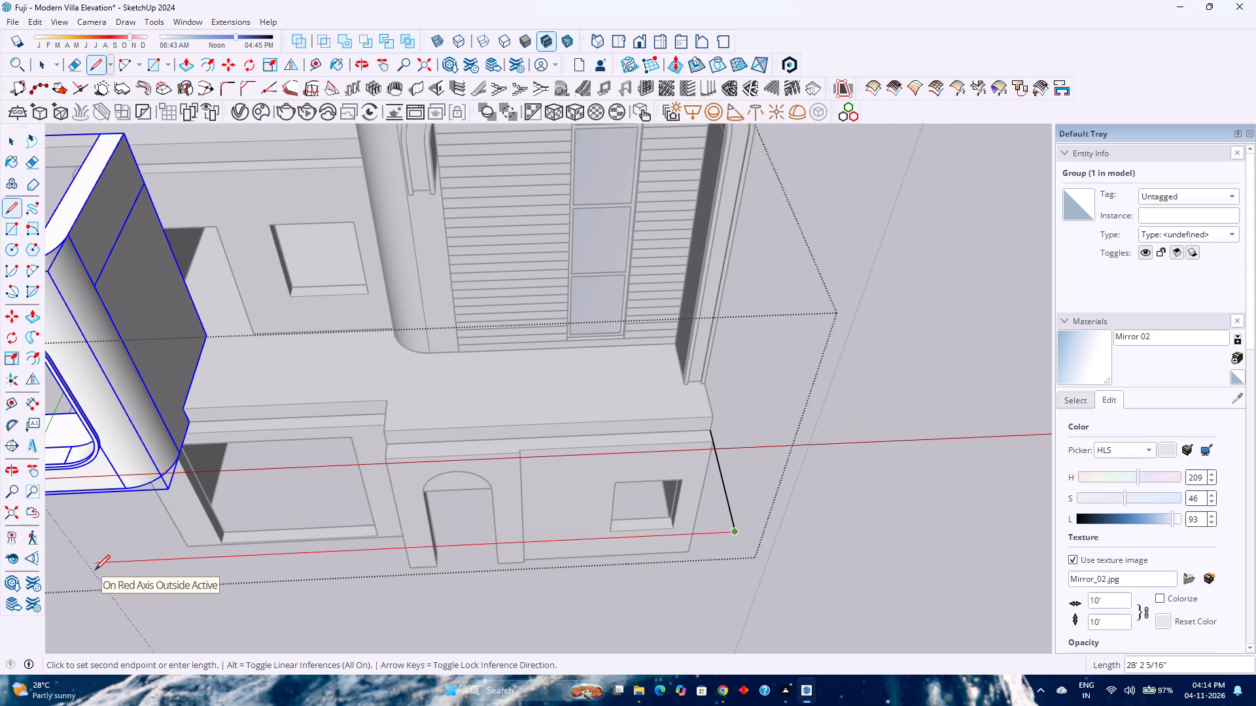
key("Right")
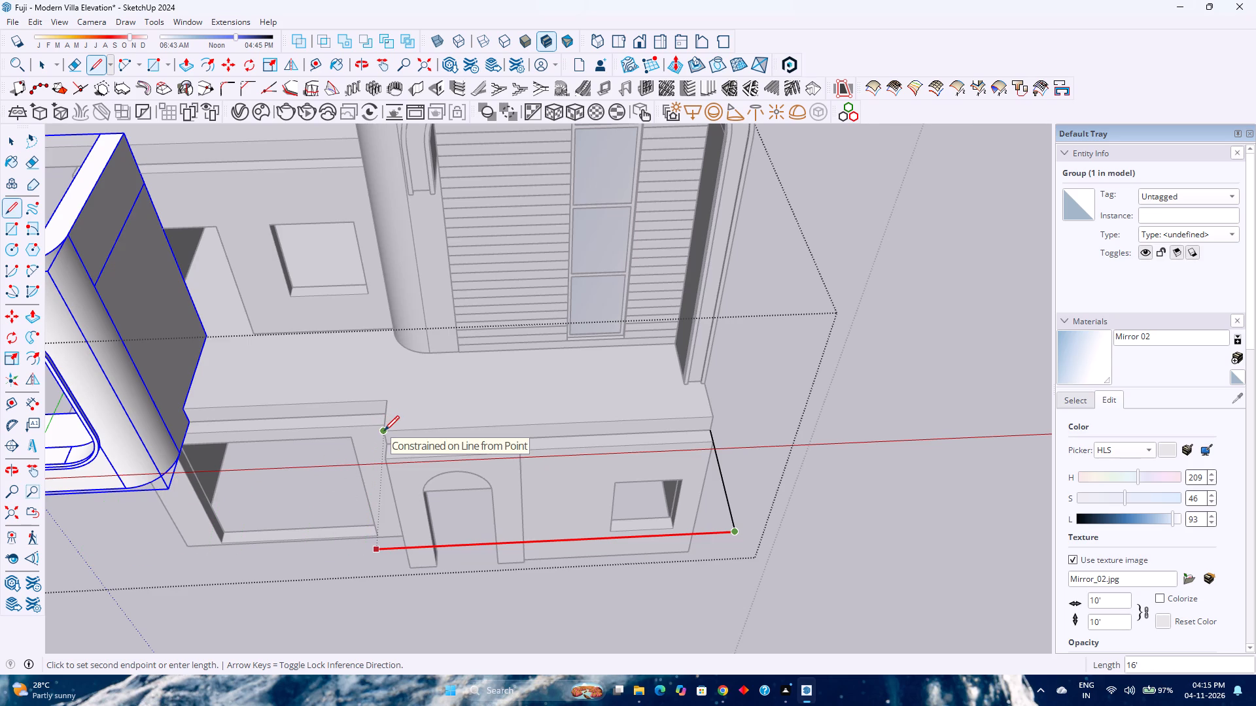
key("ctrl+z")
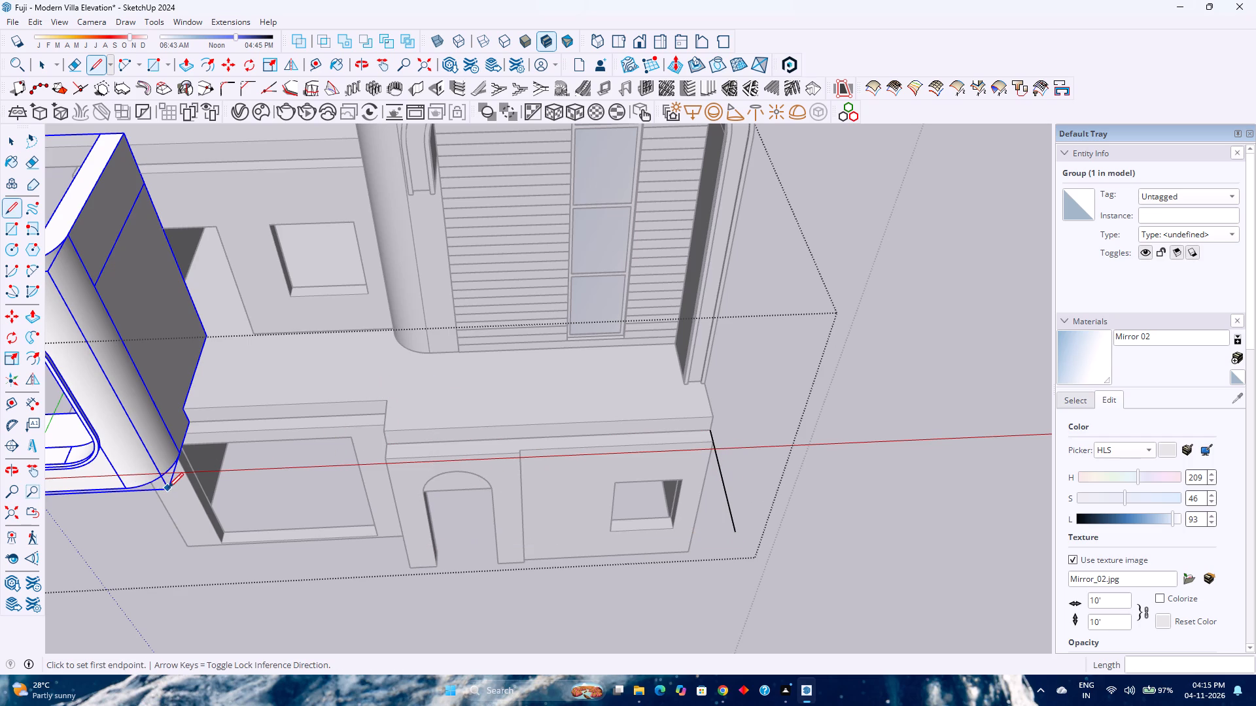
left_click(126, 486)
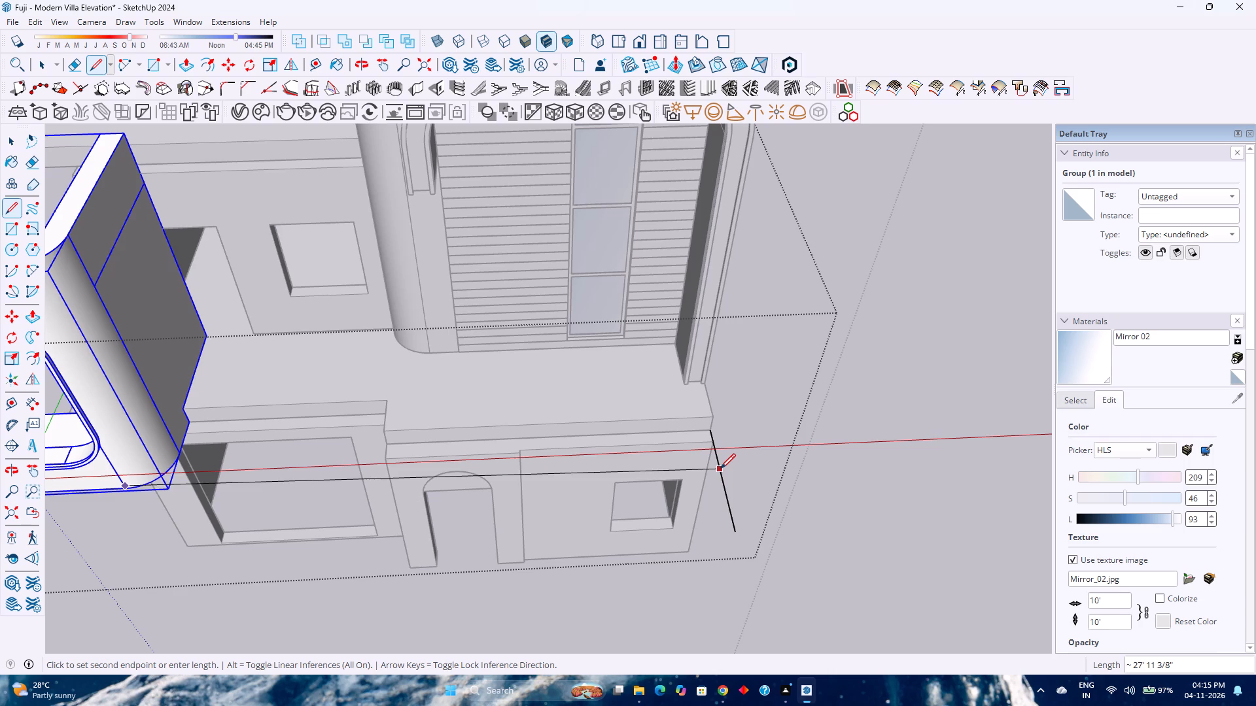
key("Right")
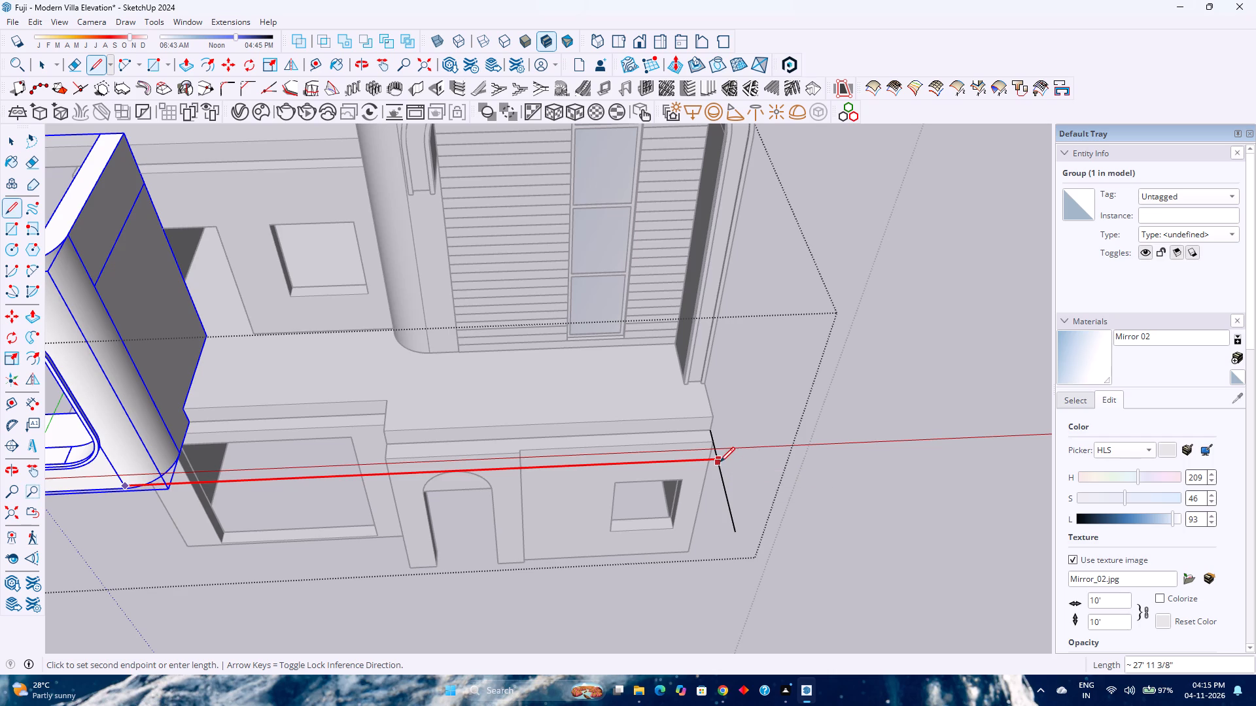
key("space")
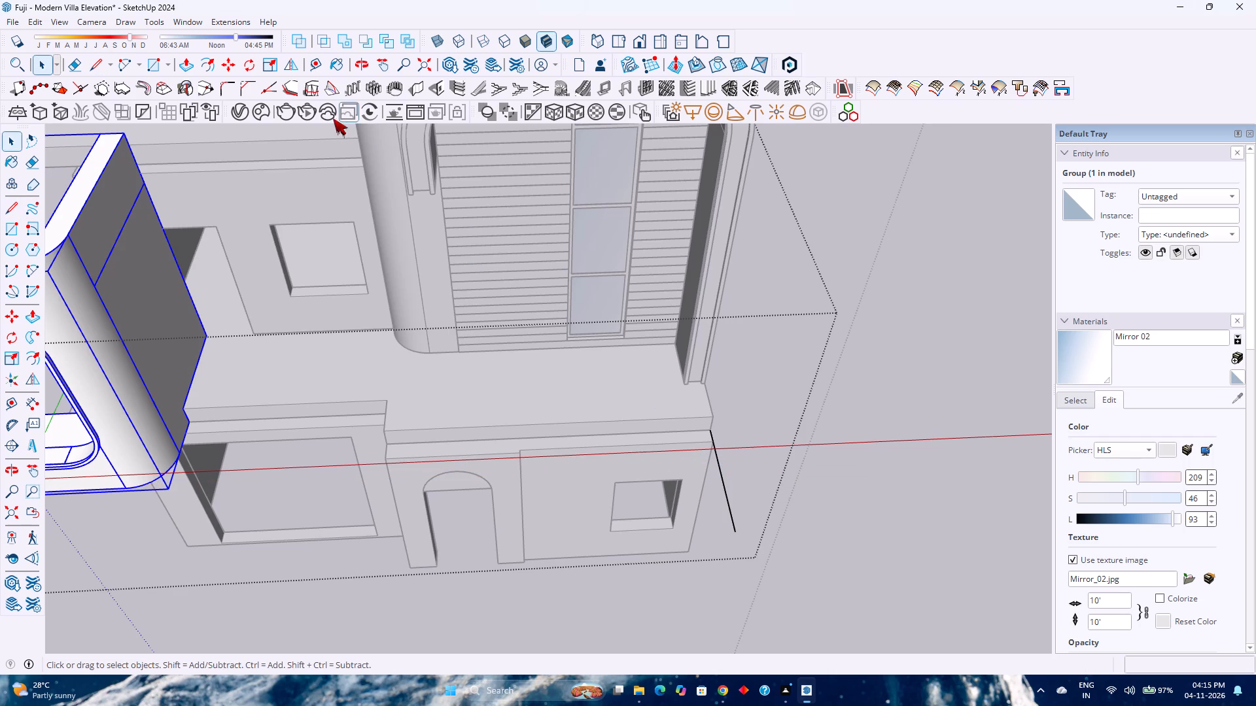
Place a guide parallel to the slab's front edge, about 2' 3" out from it, on the balcony frame's lower front face.
left_click(311, 69)
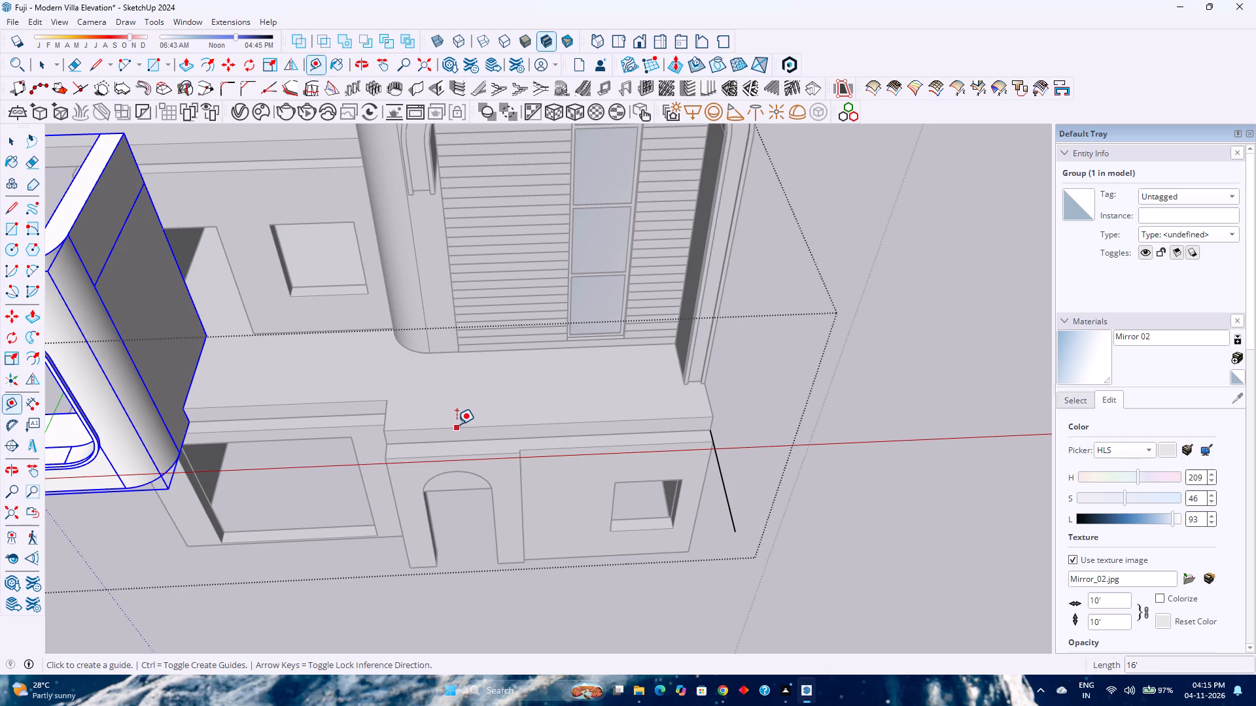
left_click(457, 424)
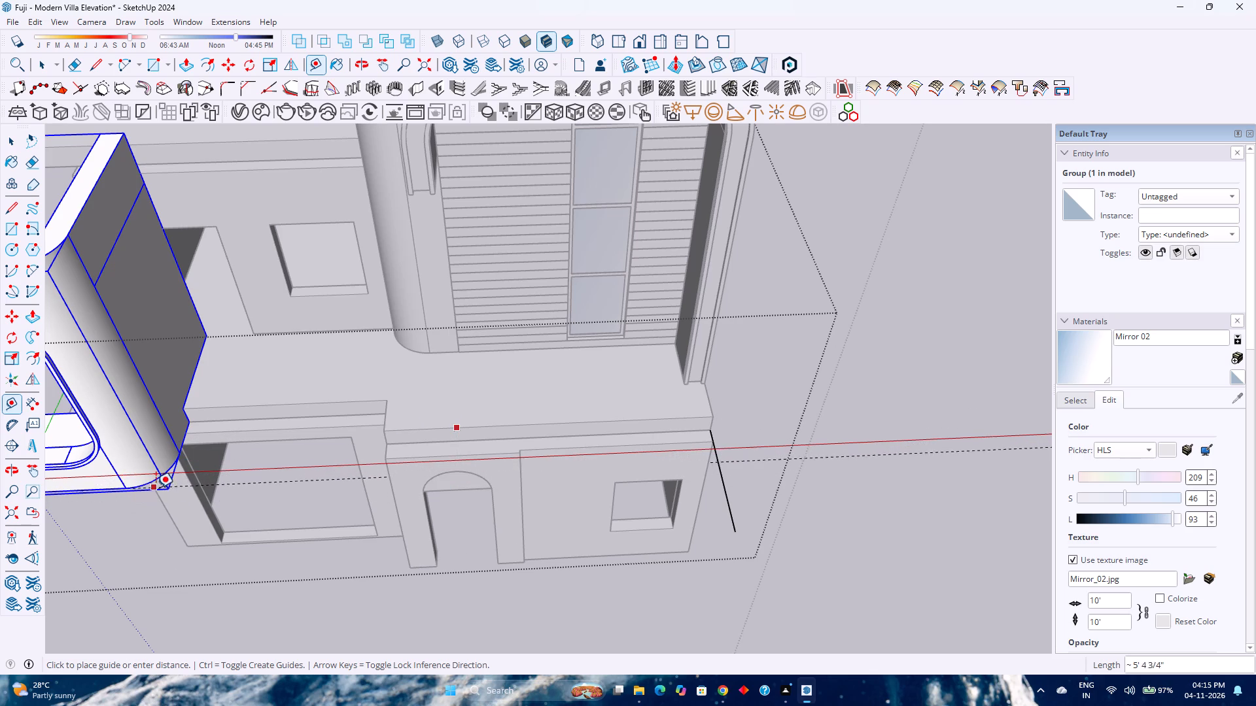
scroll(162, 490, "up", 1)
middle_click_drag(169, 490, 314, 478)
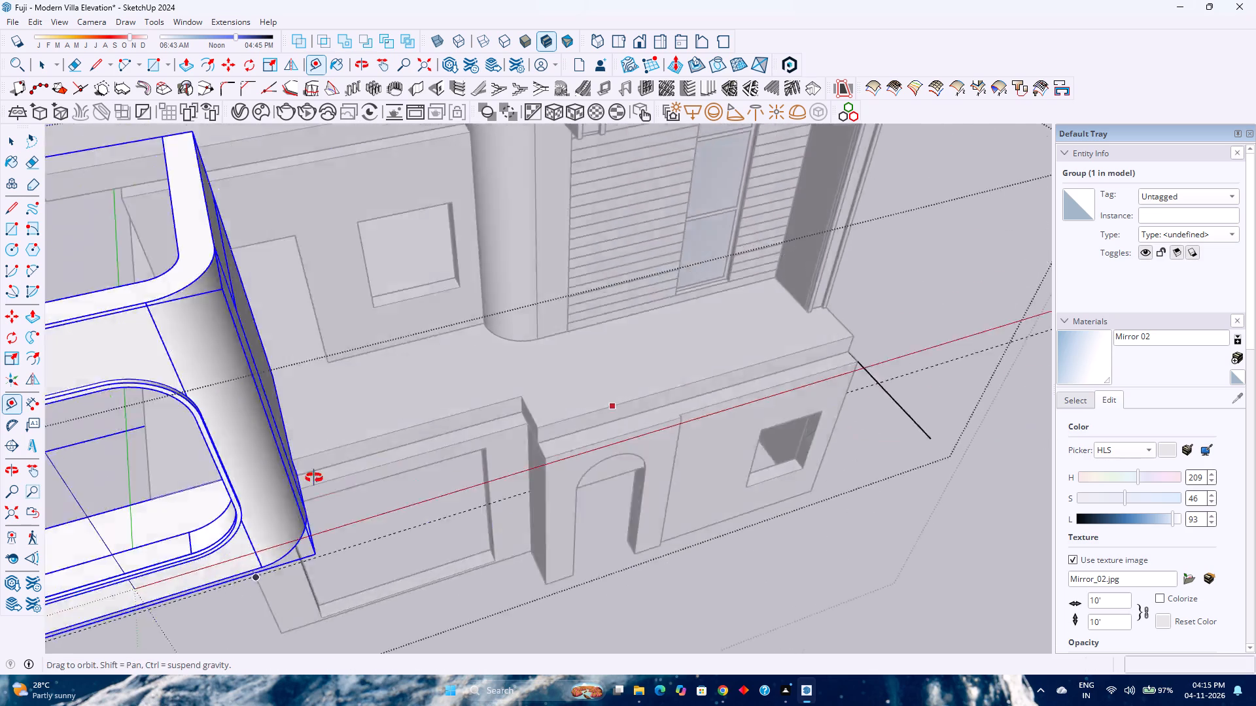
middle_click_drag(314, 478, 446, 400)
middle_click(446, 397)
middle_click(446, 396)
middle_click(446, 395)
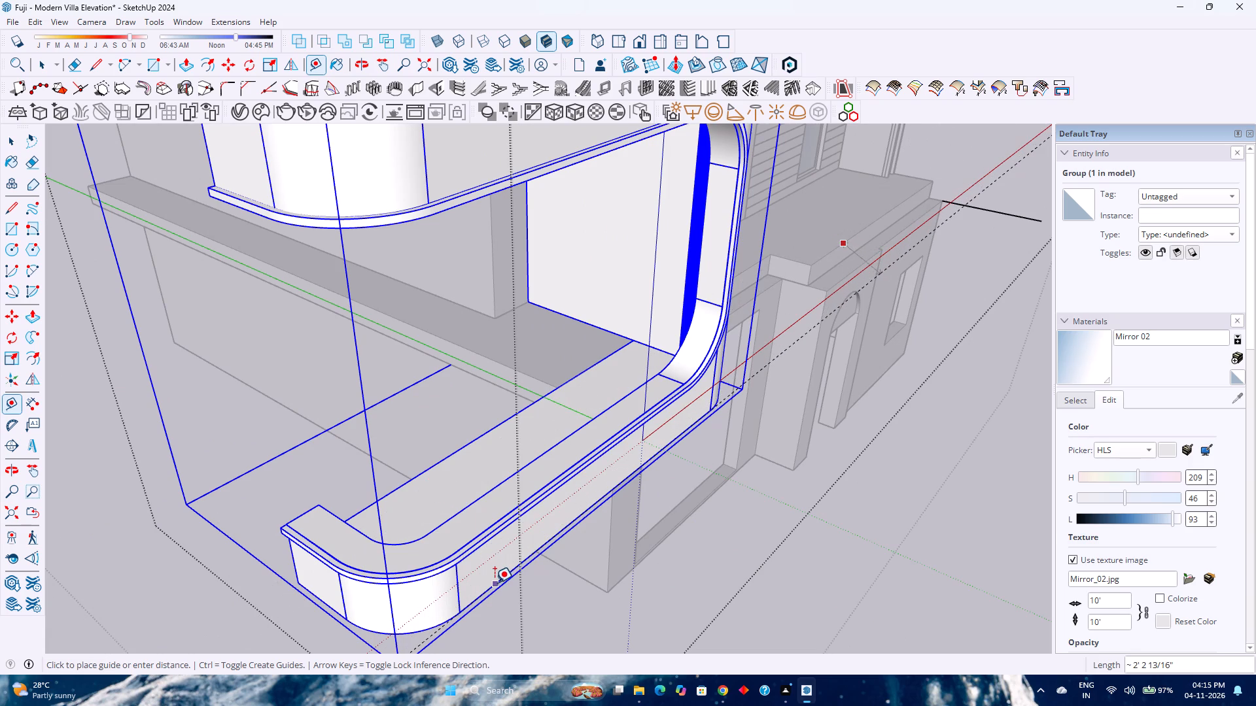
left_click(495, 582)
scroll(471, 544, "down", 4)
middle_click_drag(627, 528, 323, 609)
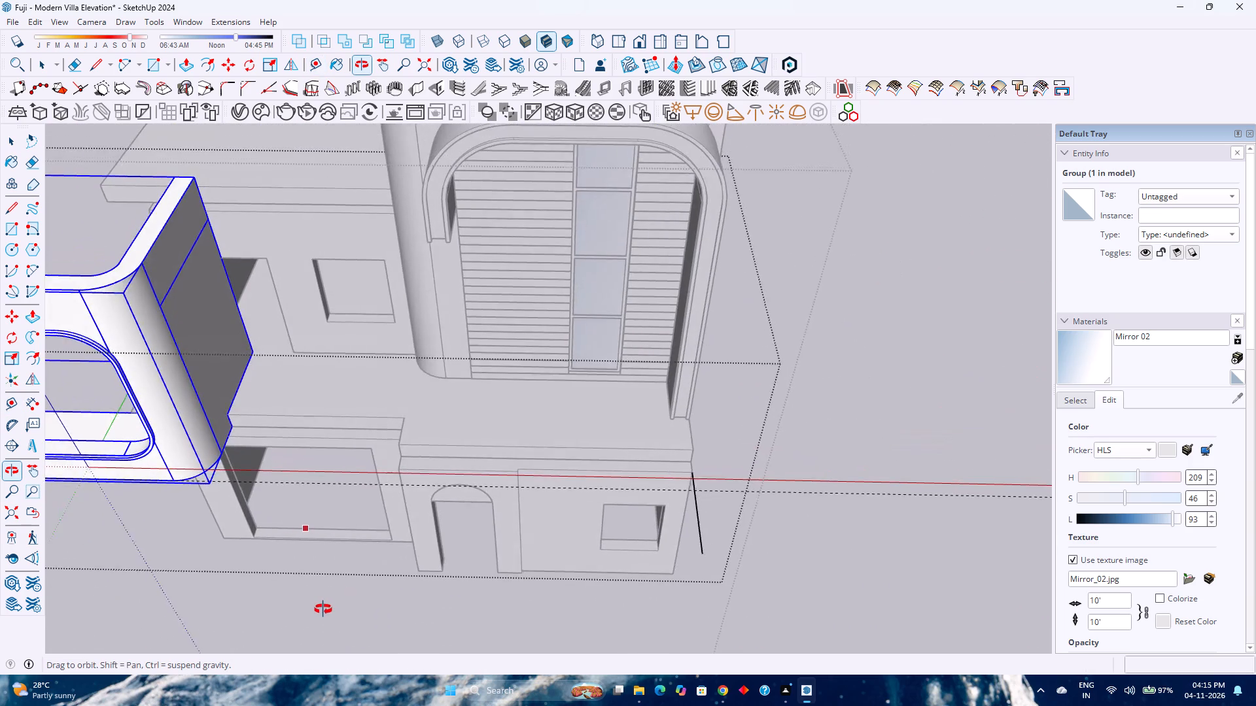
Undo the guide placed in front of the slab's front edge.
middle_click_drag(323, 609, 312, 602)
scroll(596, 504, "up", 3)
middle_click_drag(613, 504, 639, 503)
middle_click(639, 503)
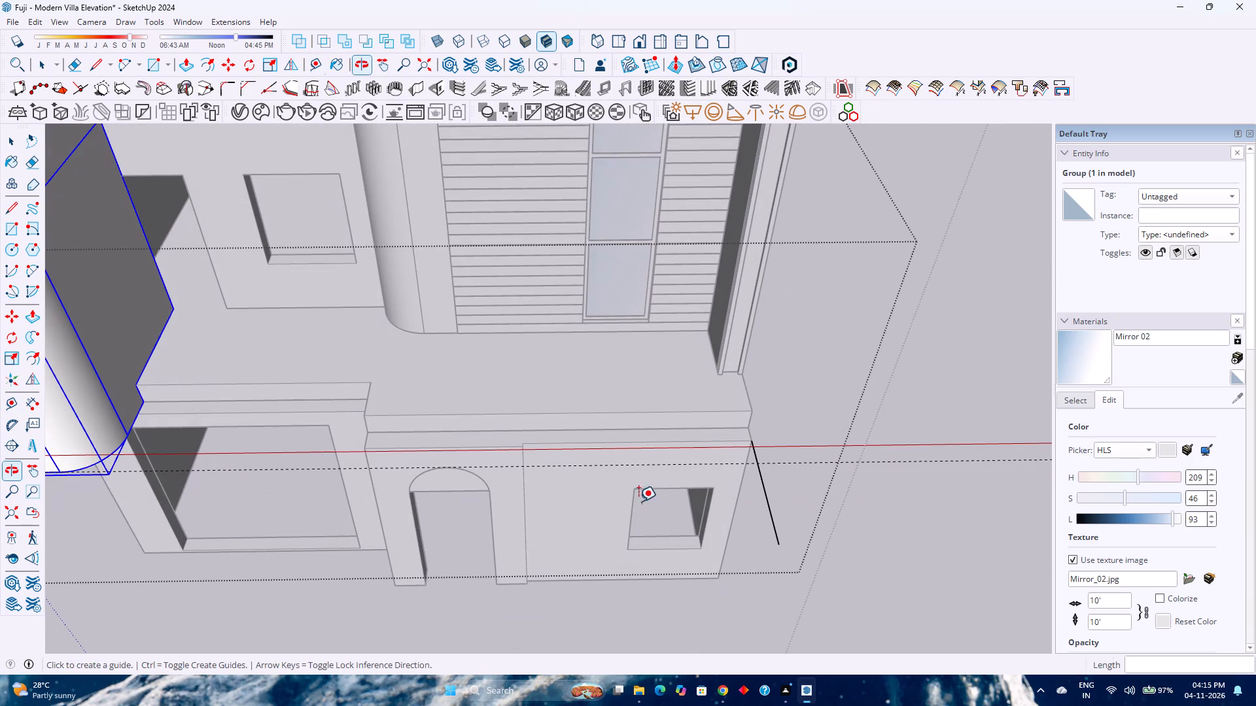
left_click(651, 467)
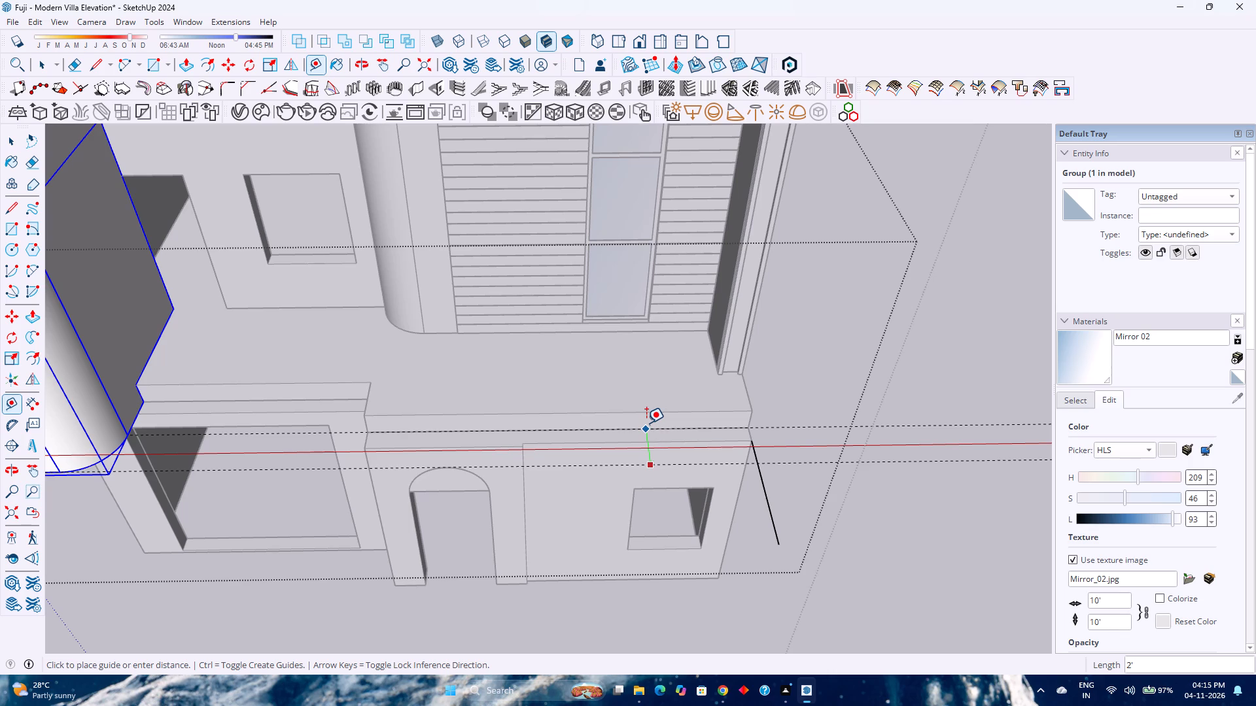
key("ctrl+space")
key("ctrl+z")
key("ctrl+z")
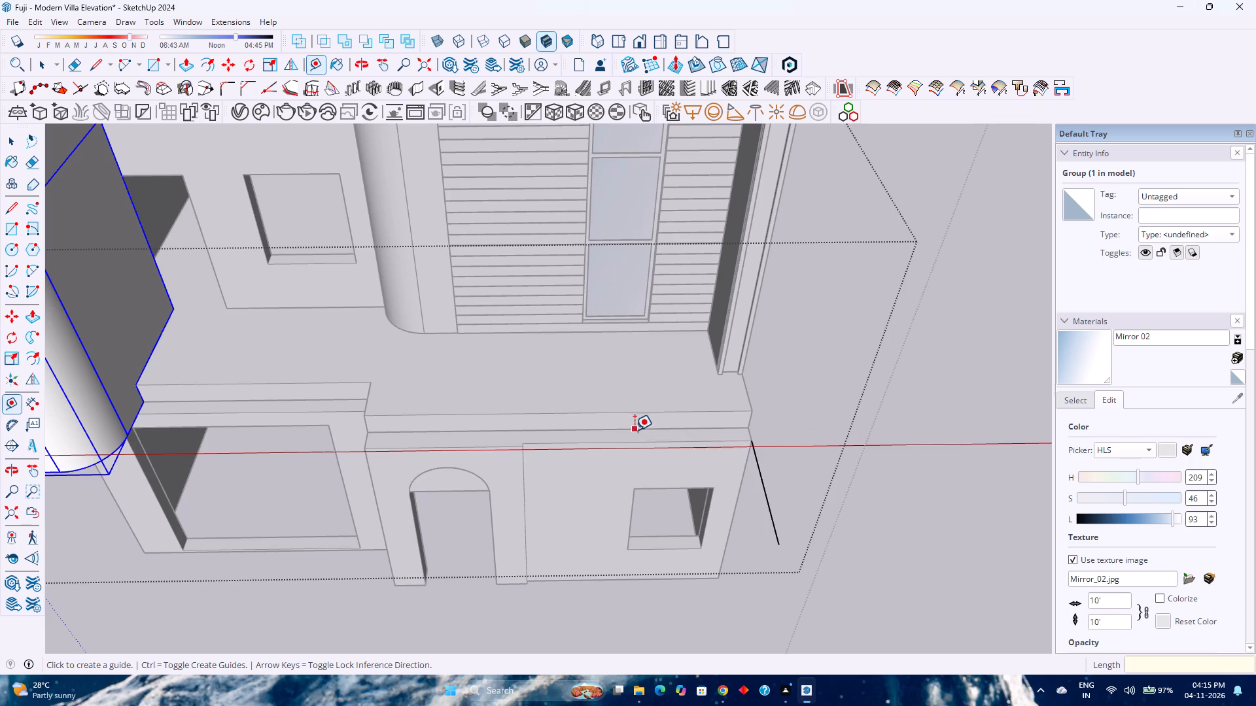
Draw a line about 16' long along the red axis from the 6' line's front end, aligned with the slab's opposite corner.
scroll(628, 437, "down", 1)
key("l")
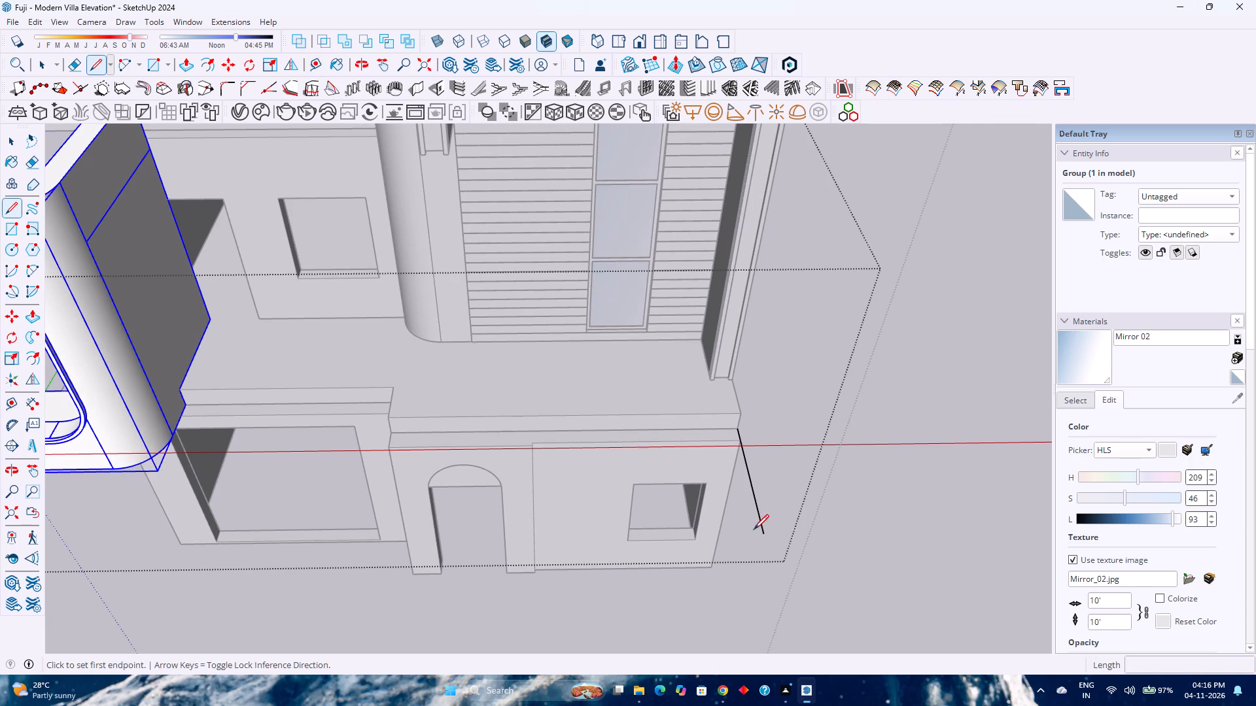
key("space")
left_click(758, 499)
left_click(754, 500)
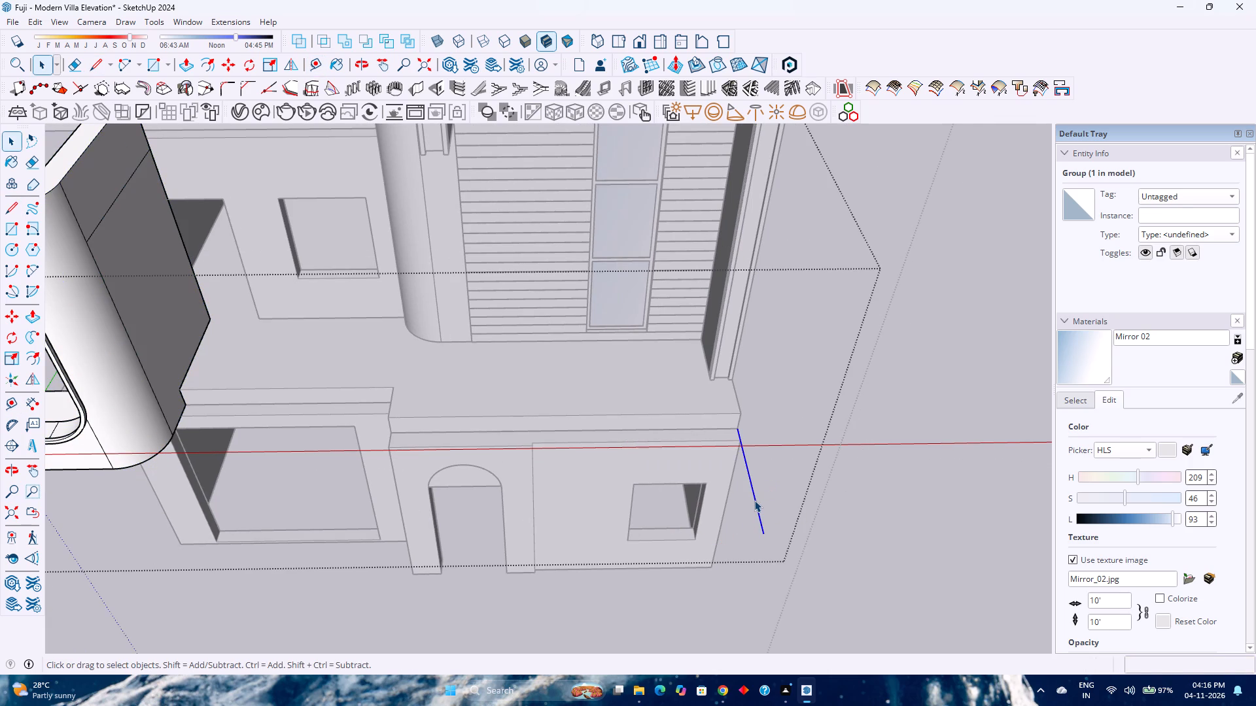
key("l")
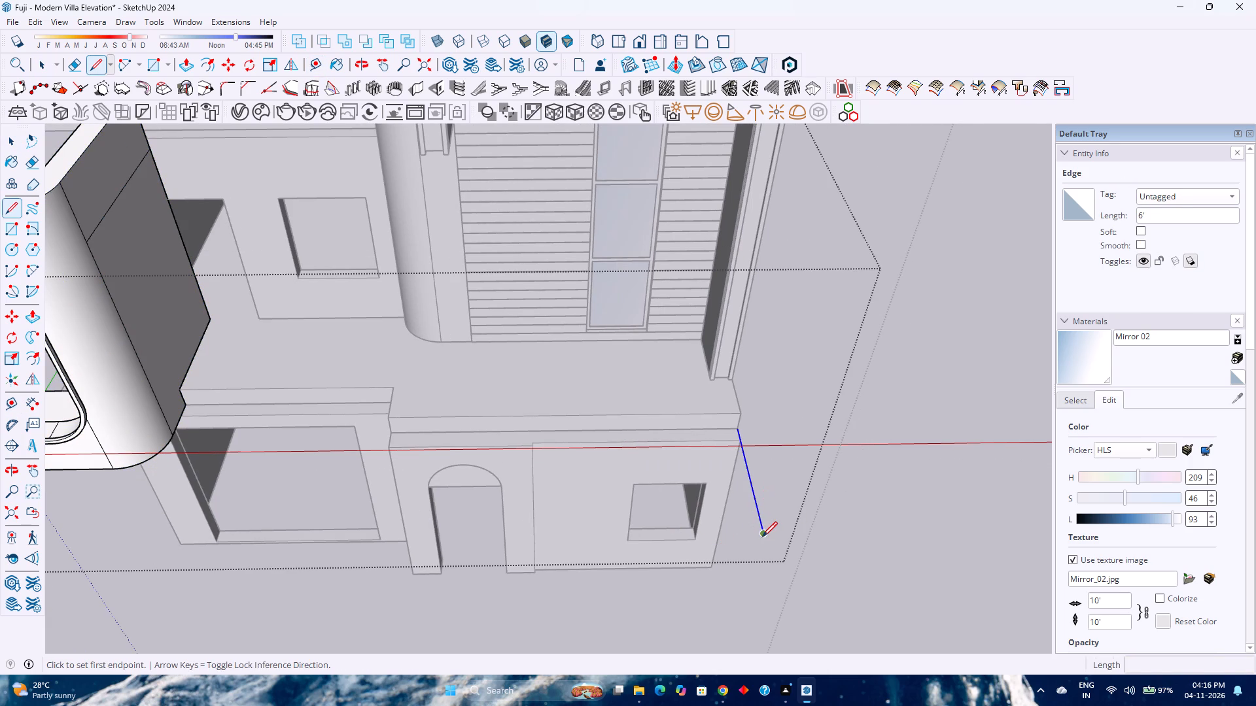
left_click(763, 537)
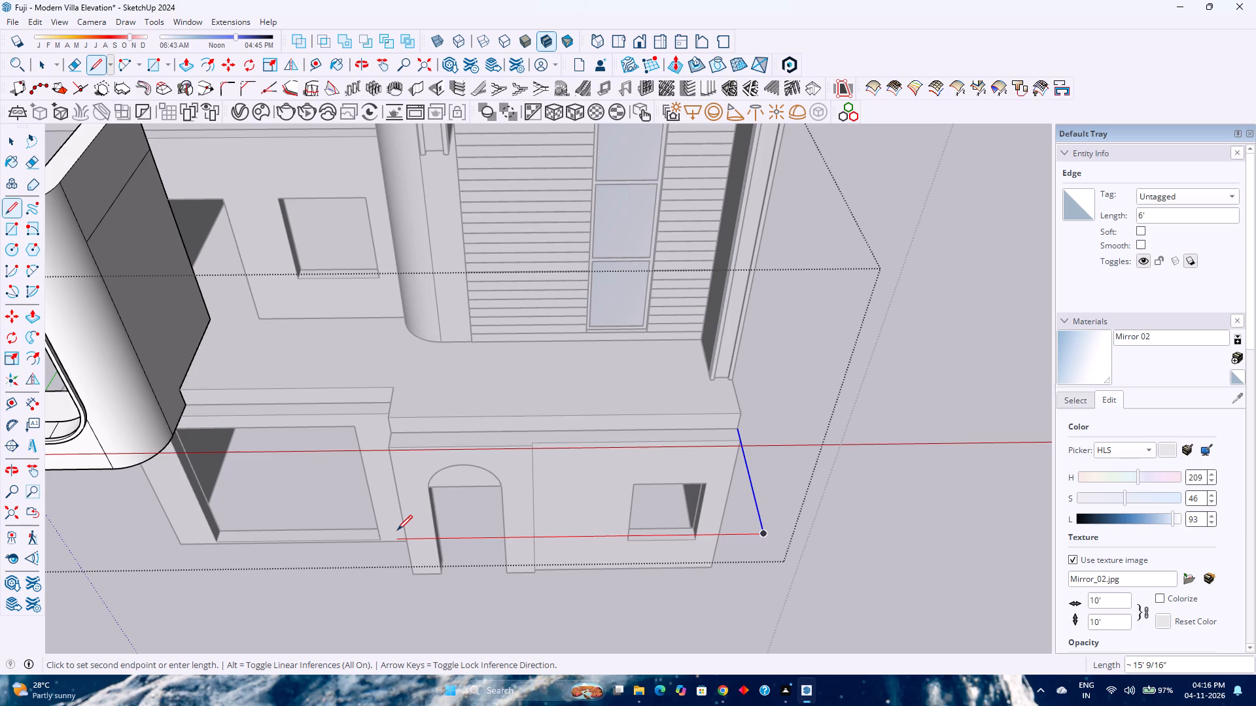
key("Right")
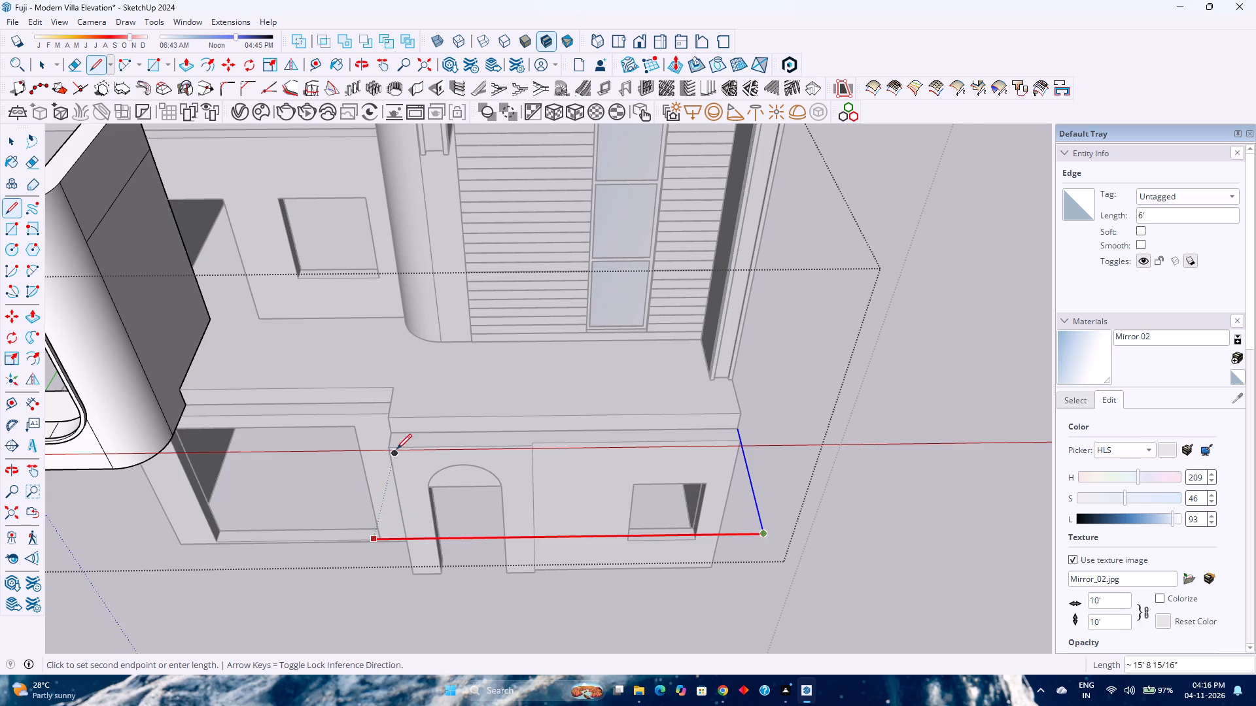
left_click(387, 415)
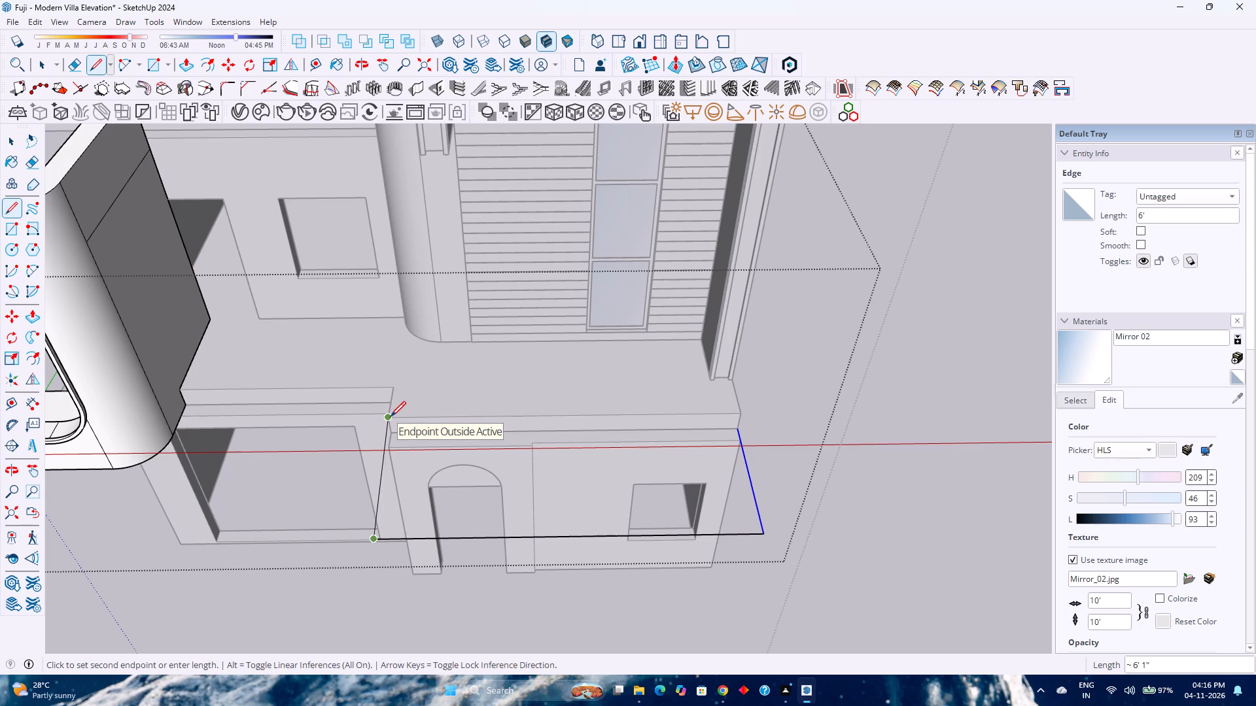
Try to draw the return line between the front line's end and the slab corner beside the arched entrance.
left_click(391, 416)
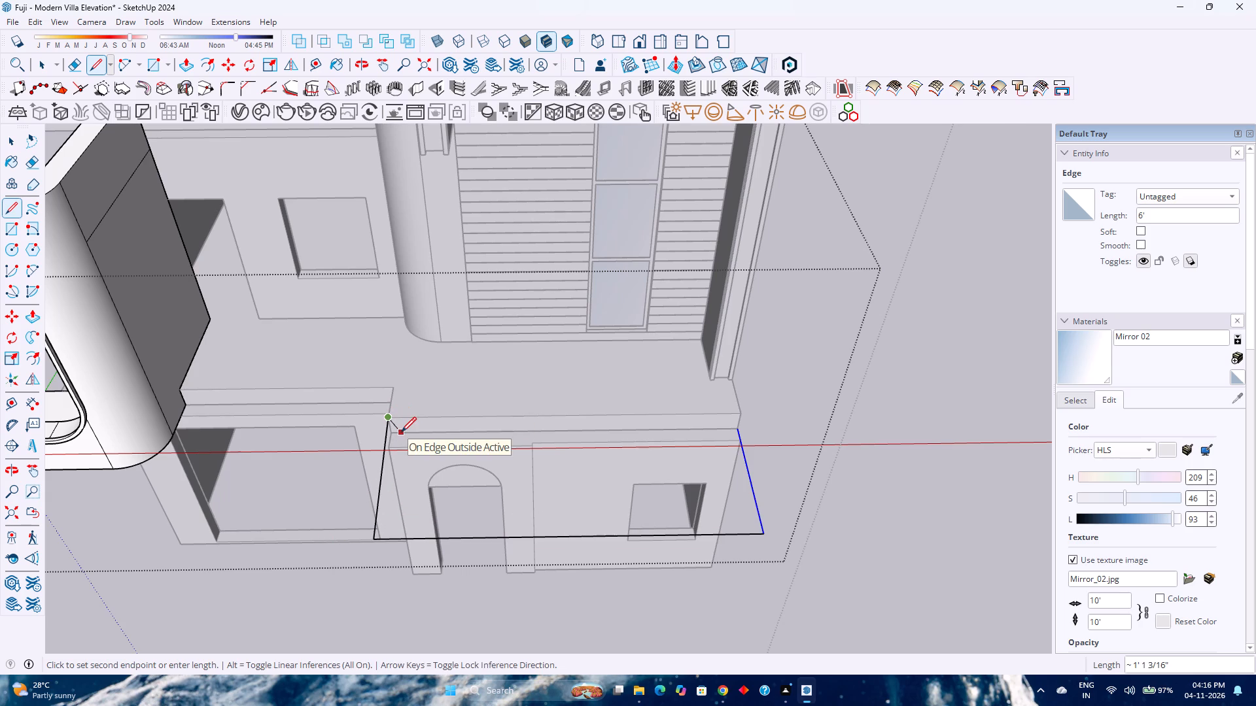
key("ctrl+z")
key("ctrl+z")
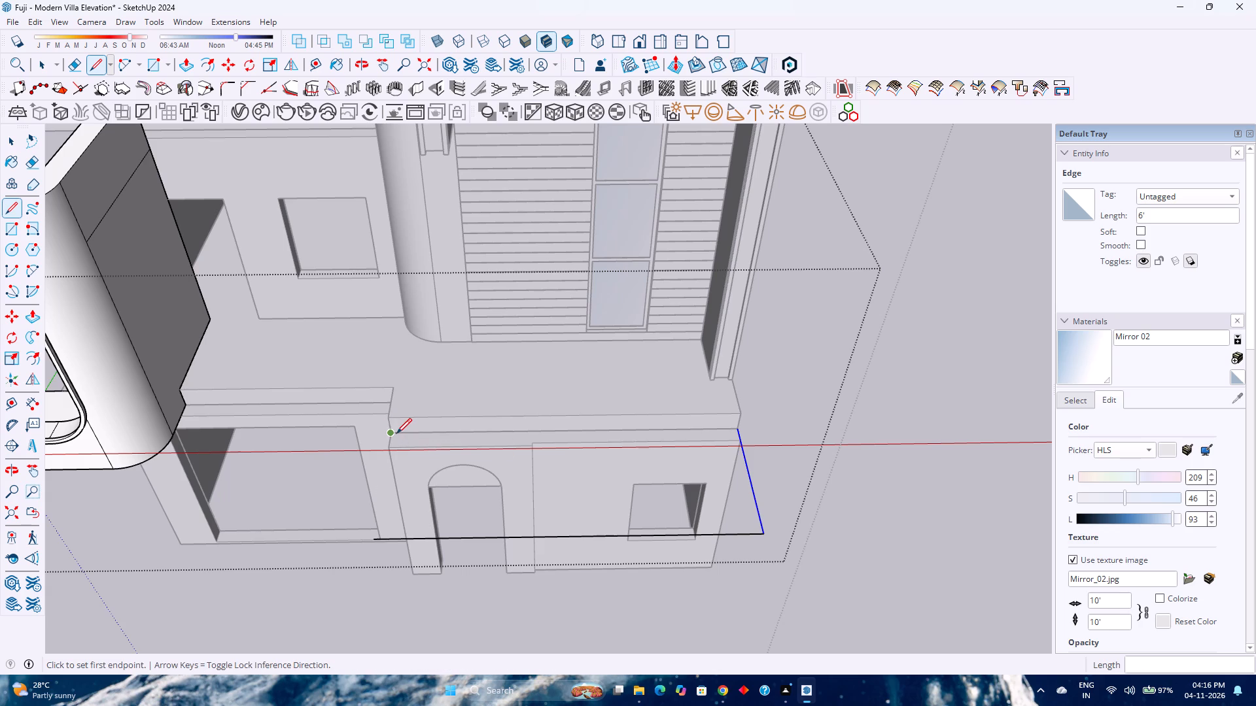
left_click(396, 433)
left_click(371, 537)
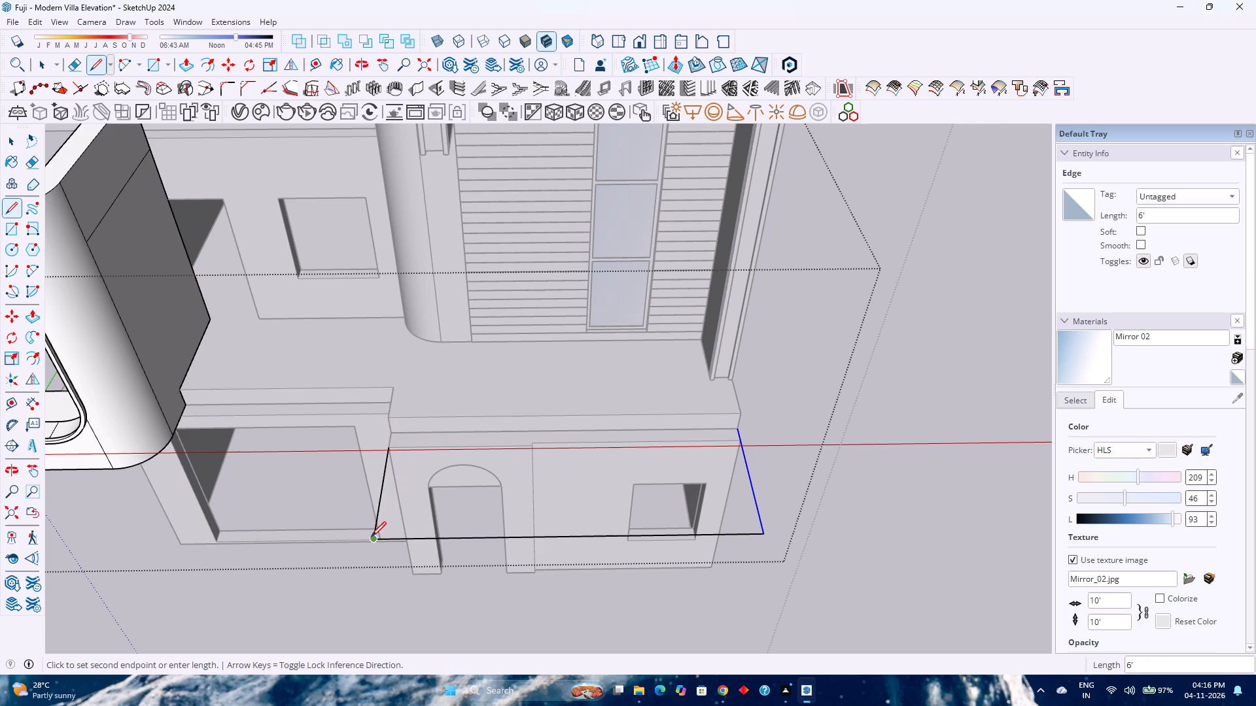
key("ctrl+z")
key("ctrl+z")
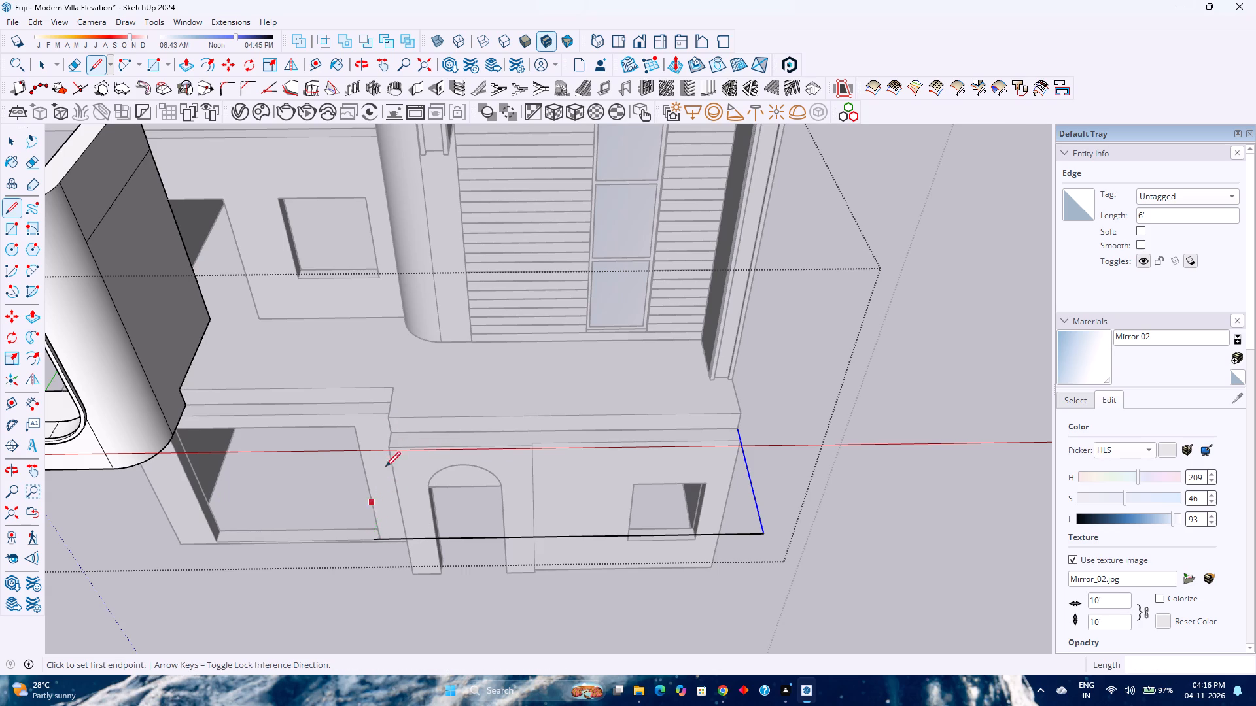
Close the rectangular face with a 6' side line beside the arched entrance and a 16' line along the slab's lower front edge.
left_click(396, 430)
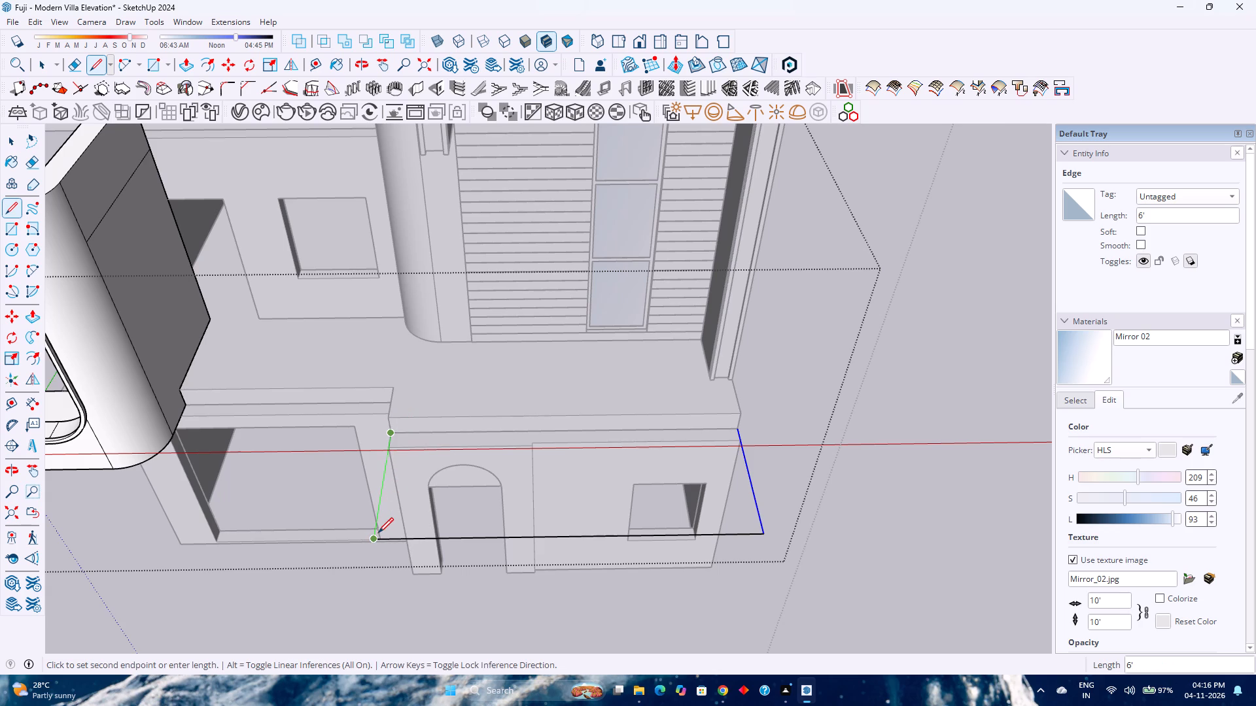
left_click(378, 536)
key("space")
middle_click_drag(374, 521, 466, 557)
middle_click_drag(467, 557, 594, 503)
middle_click(594, 503)
scroll(824, 457, "up", 4)
middle_click_drag(809, 465, 647, 457)
middle_click(645, 457)
scroll(637, 457, "up", 1)
scroll(637, 456, "down", 4)
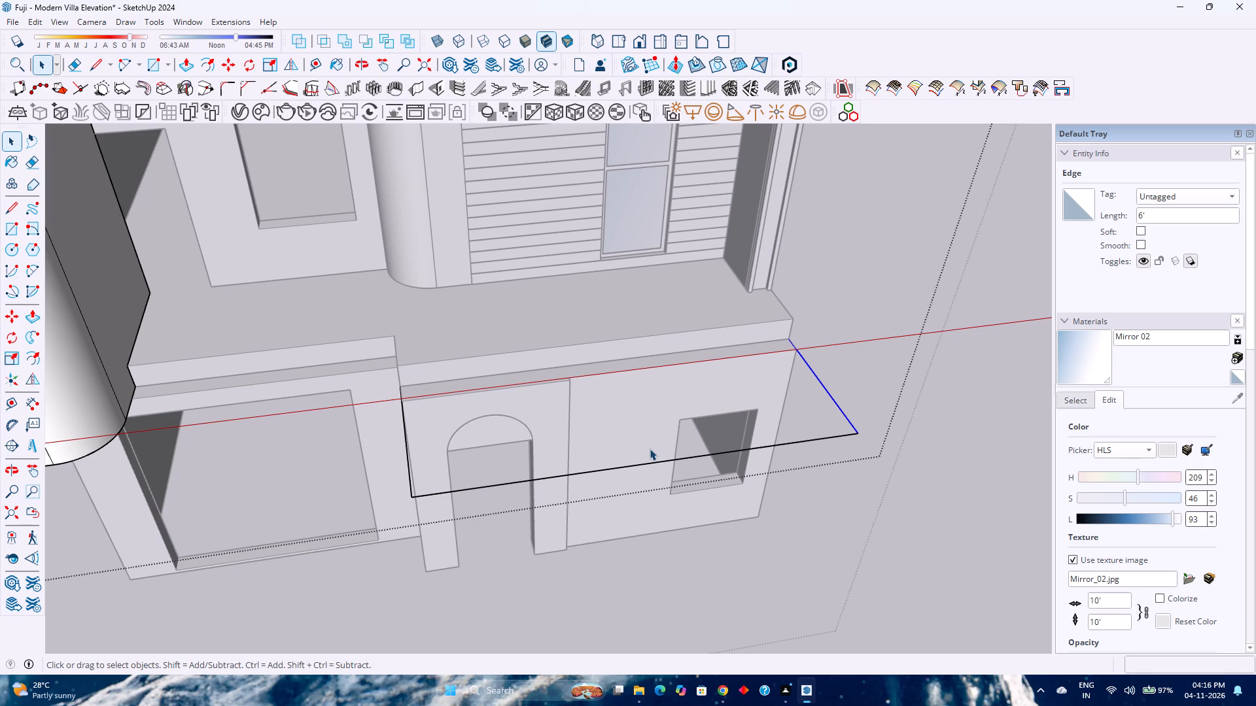
key("l")
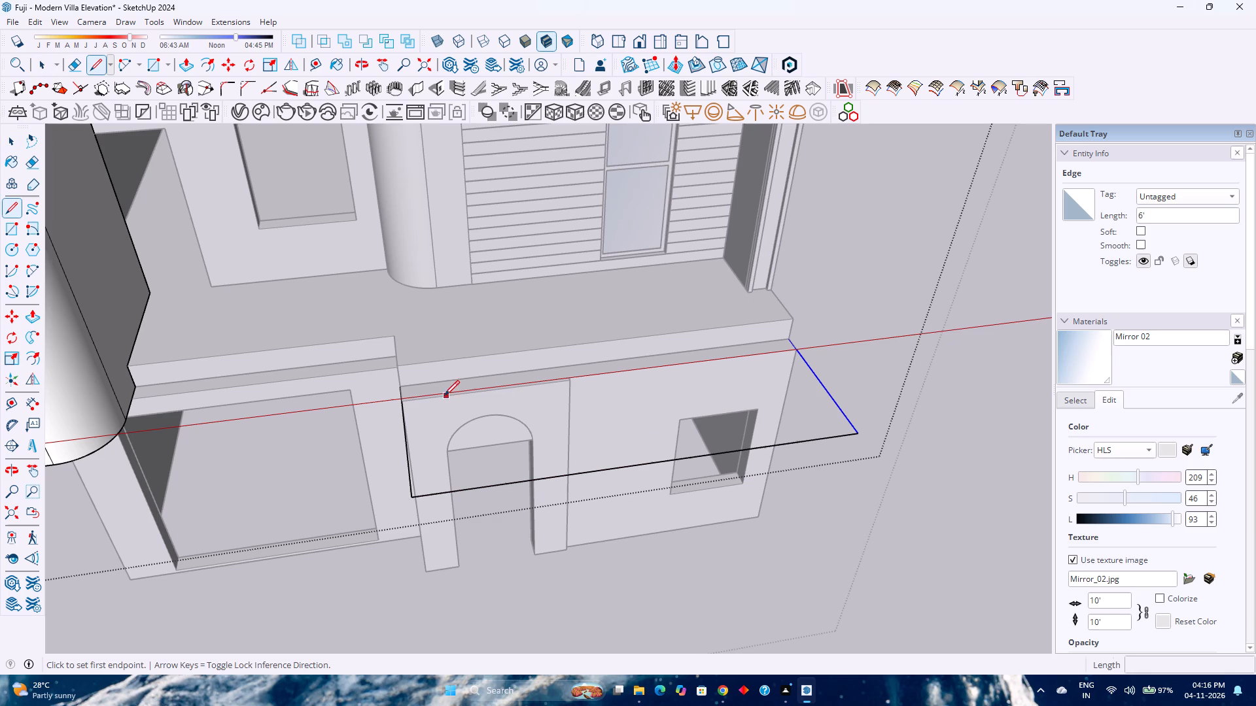
left_click(404, 384)
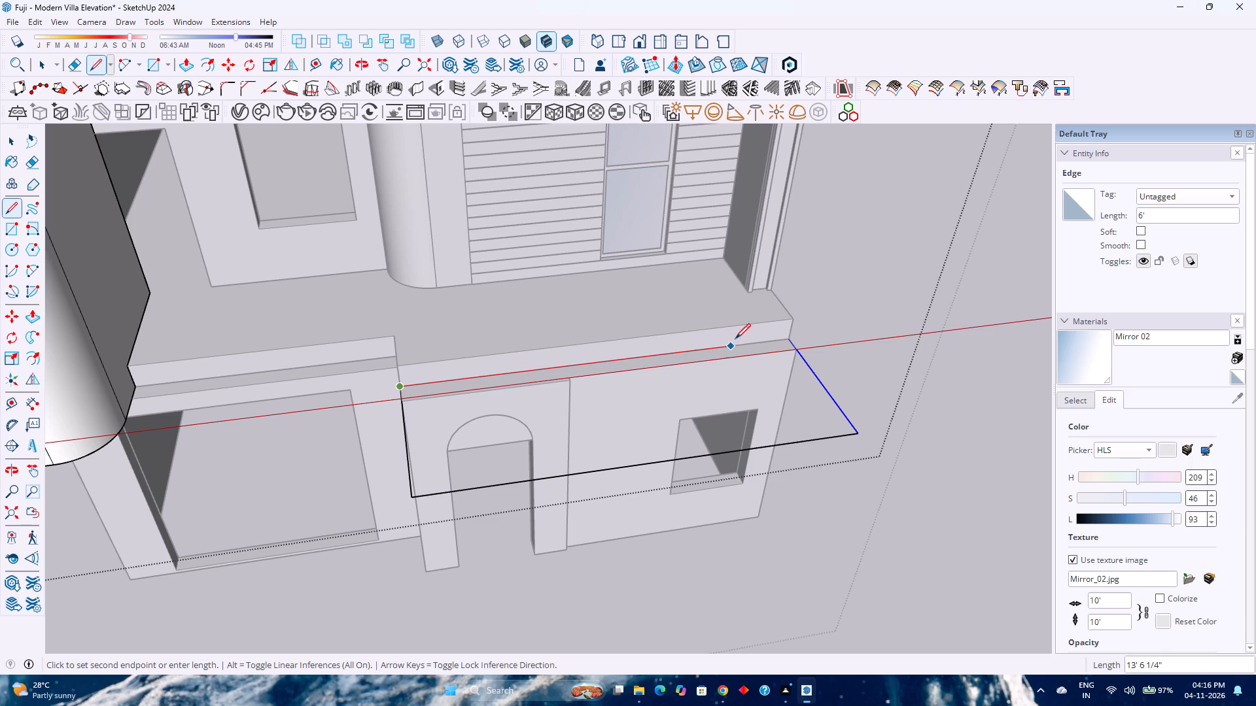
left_click(795, 334)
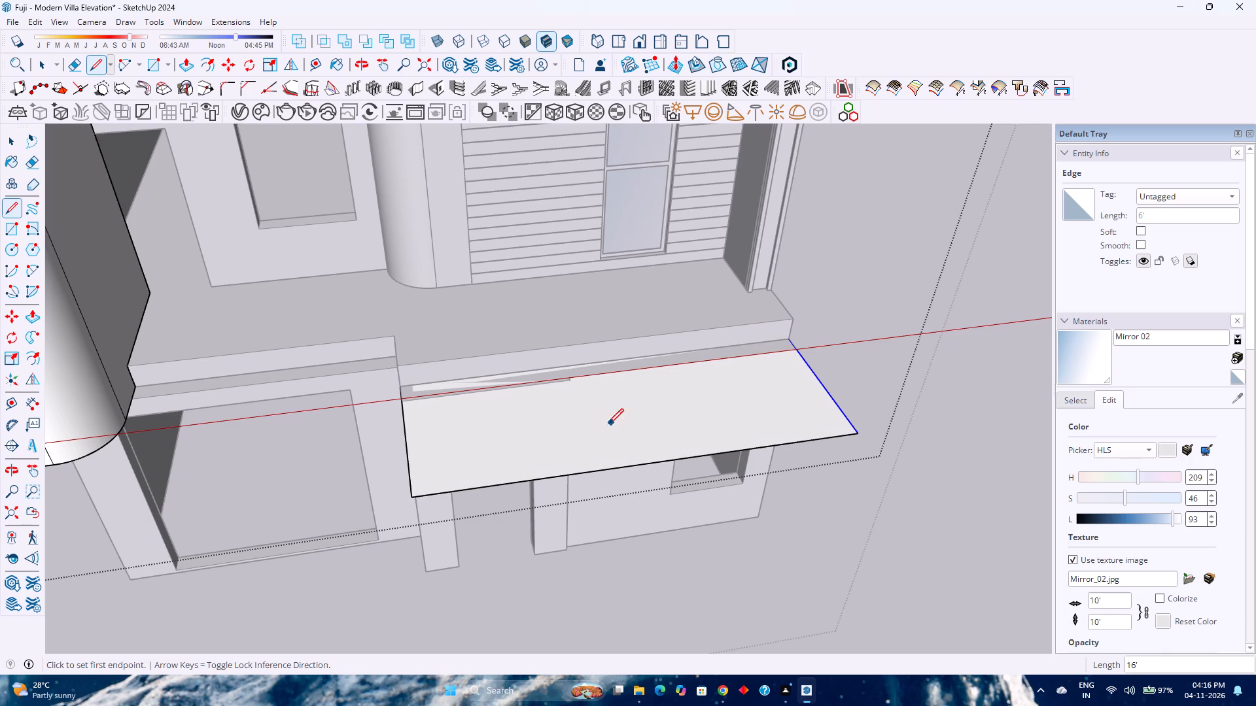
key("space")
Place guides 2' inside the rectangular face's two short sides and its front edge.
left_click(307, 68)
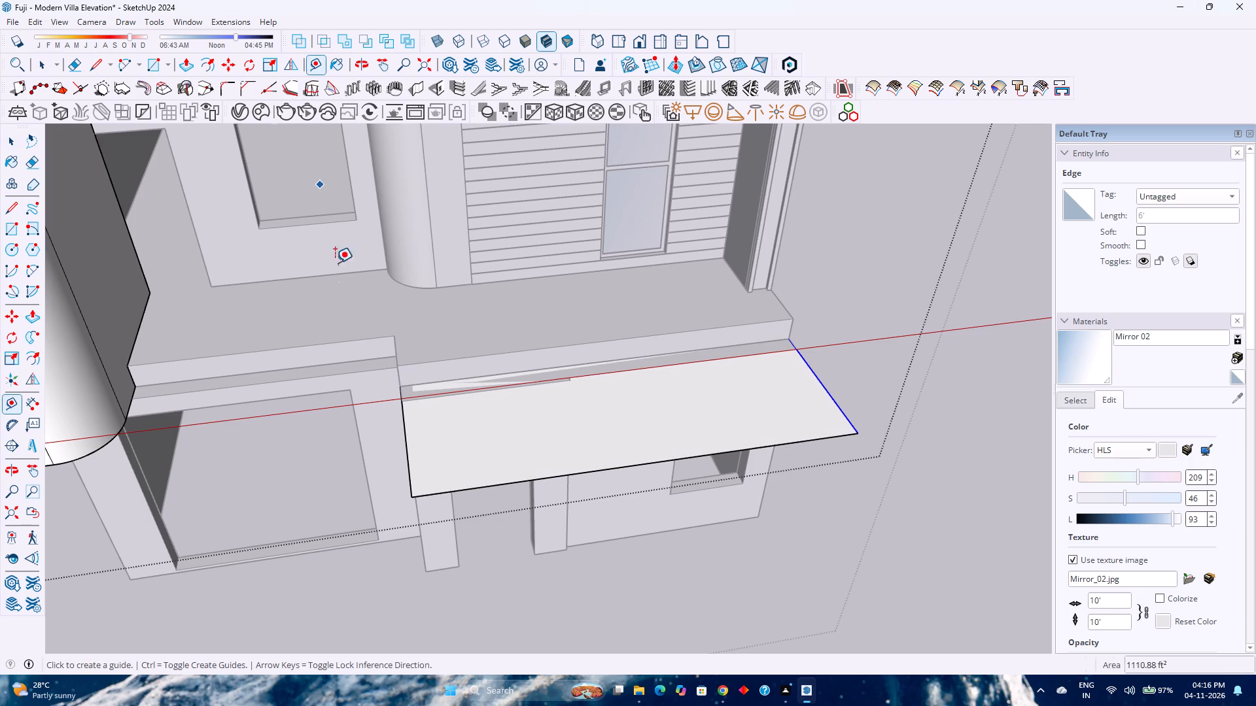
left_click(406, 443)
type("2'")
key("Return")
scroll(472, 439, "down", 4)
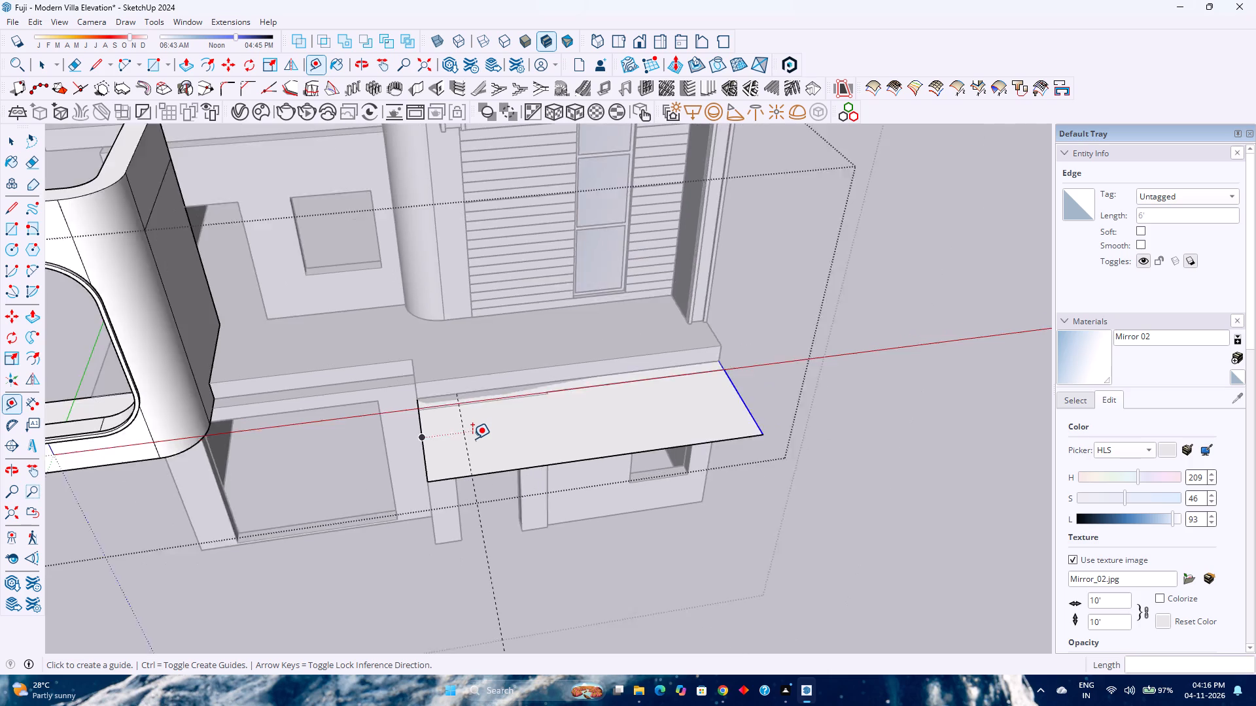
scroll(472, 439, "down", 6)
left_click(499, 455)
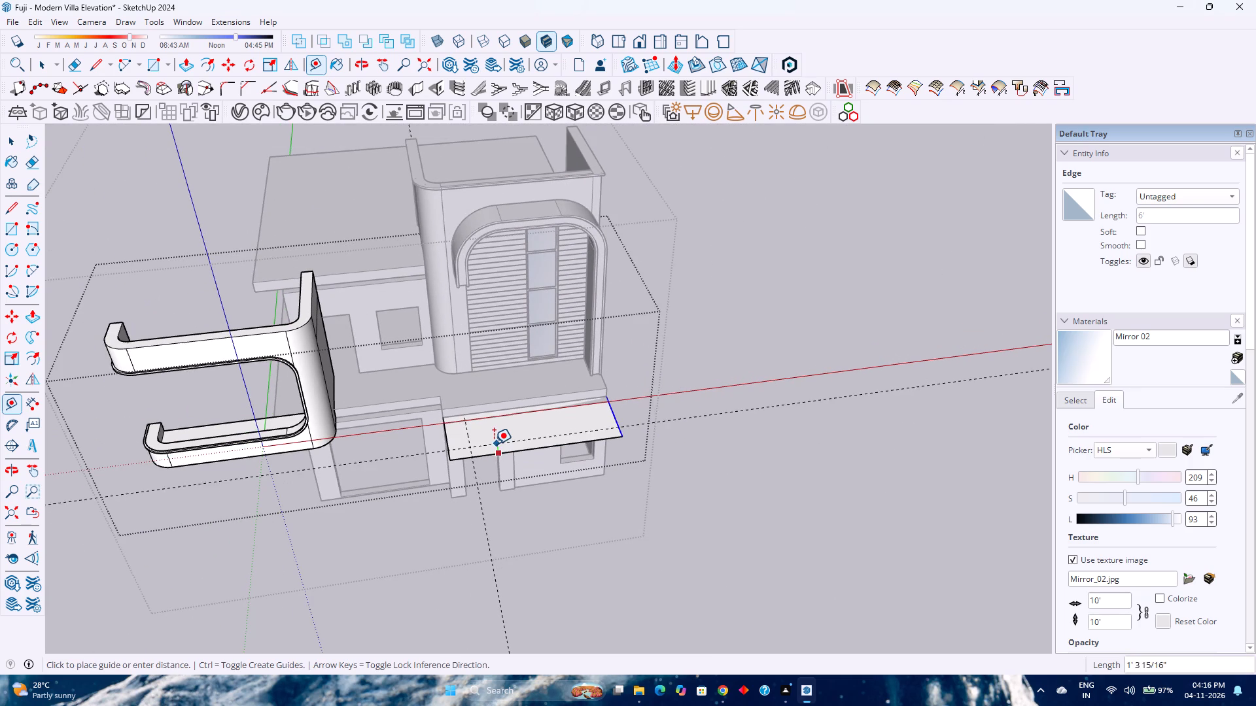
type("2'")
key("Return")
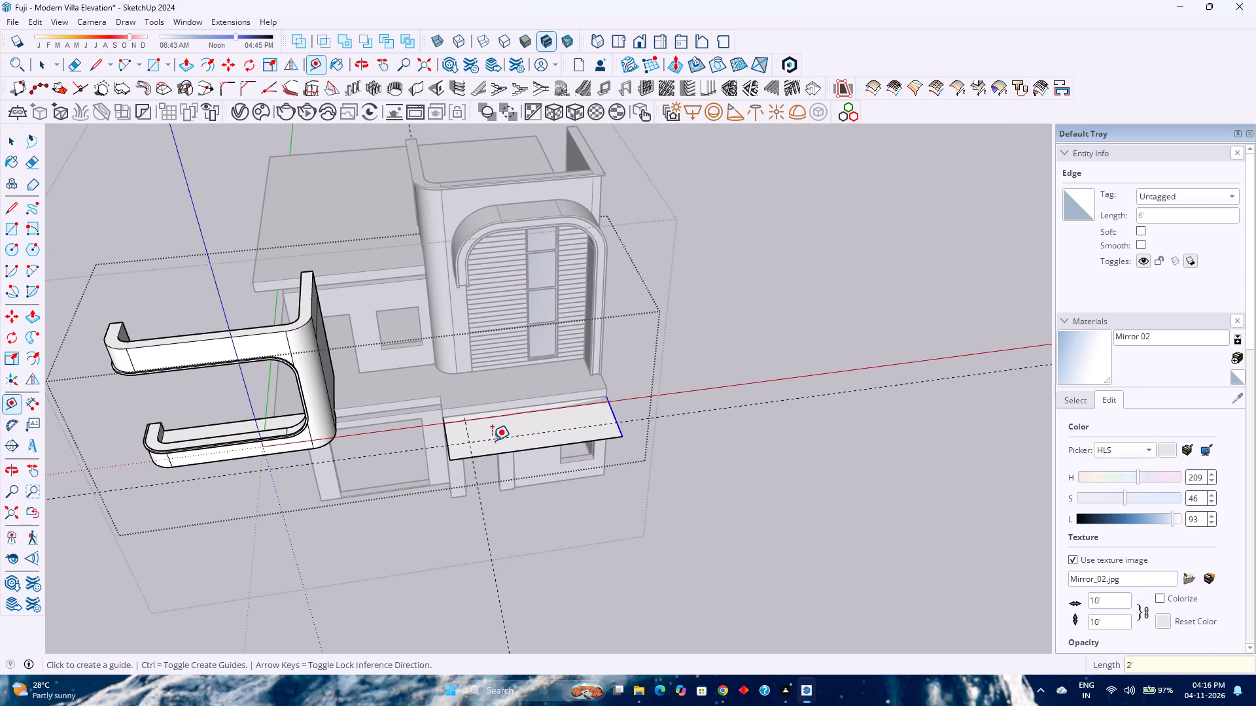
scroll(517, 460, "up", 6)
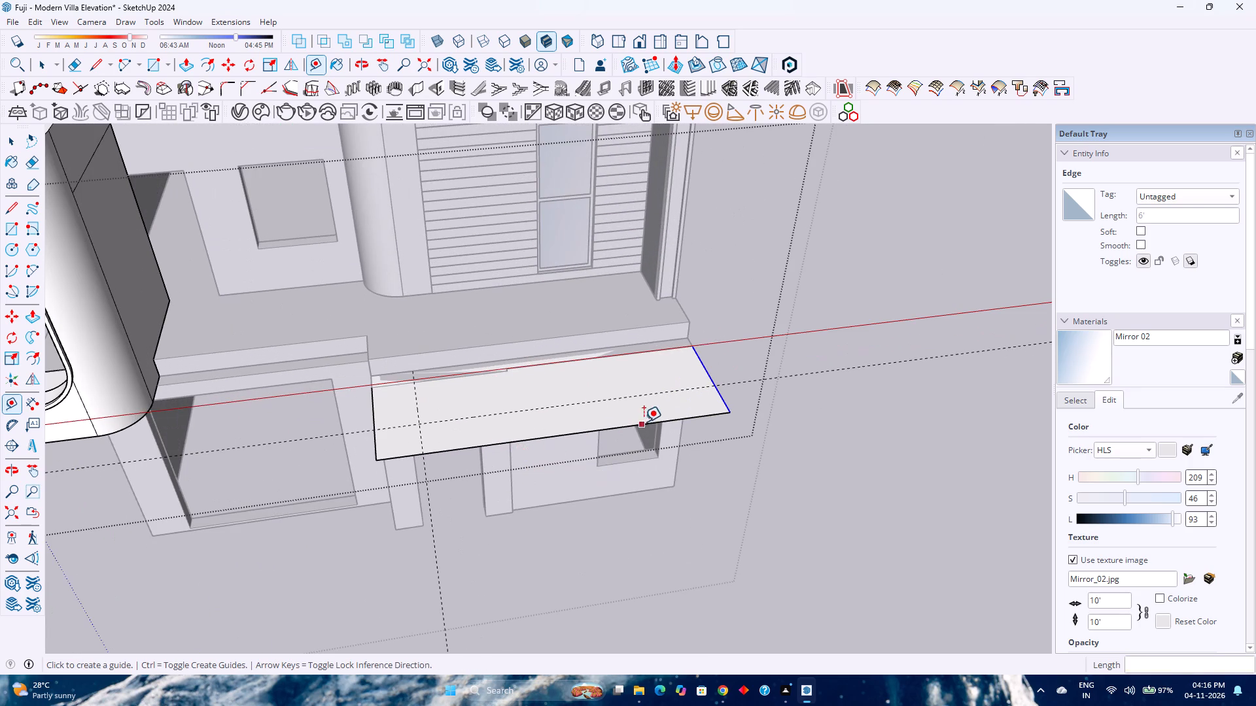
left_click(723, 395)
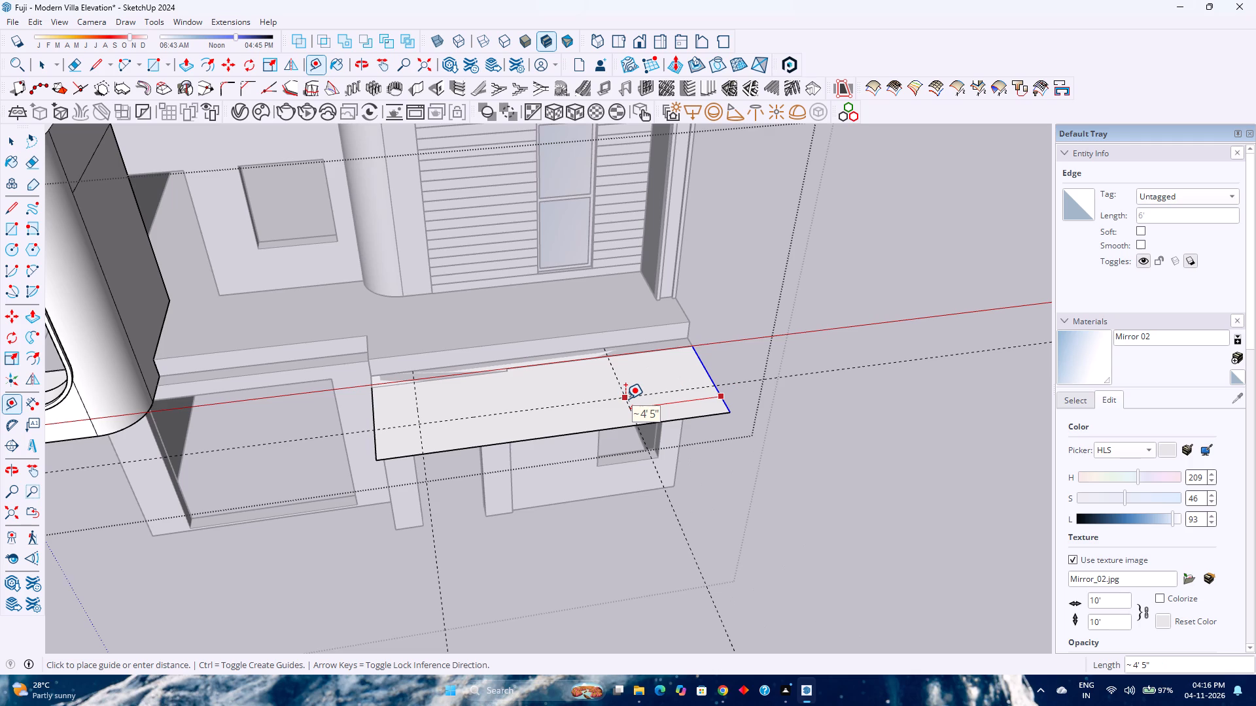
type("2'")
key("Return")
Round the face's two front corners with 2' radius tangent arcs at the guide intersections, trimming off the corners.
key("a")
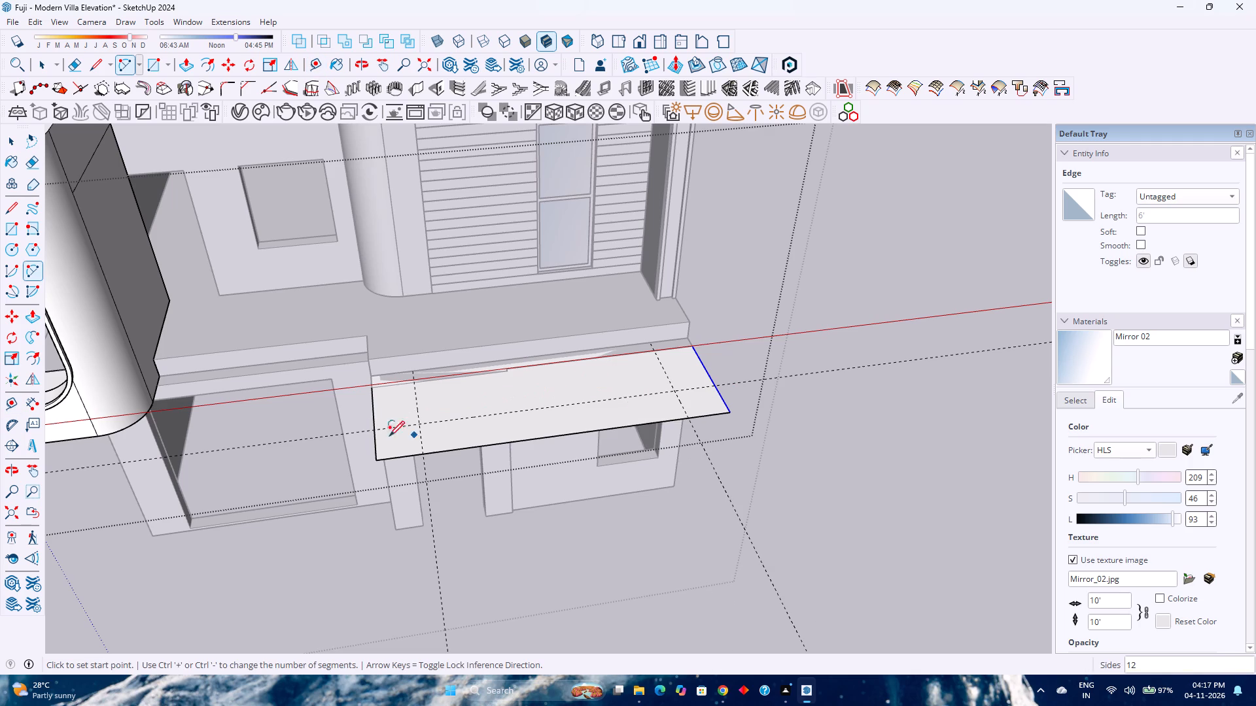
scroll(362, 437, "up", 4)
left_click(383, 427)
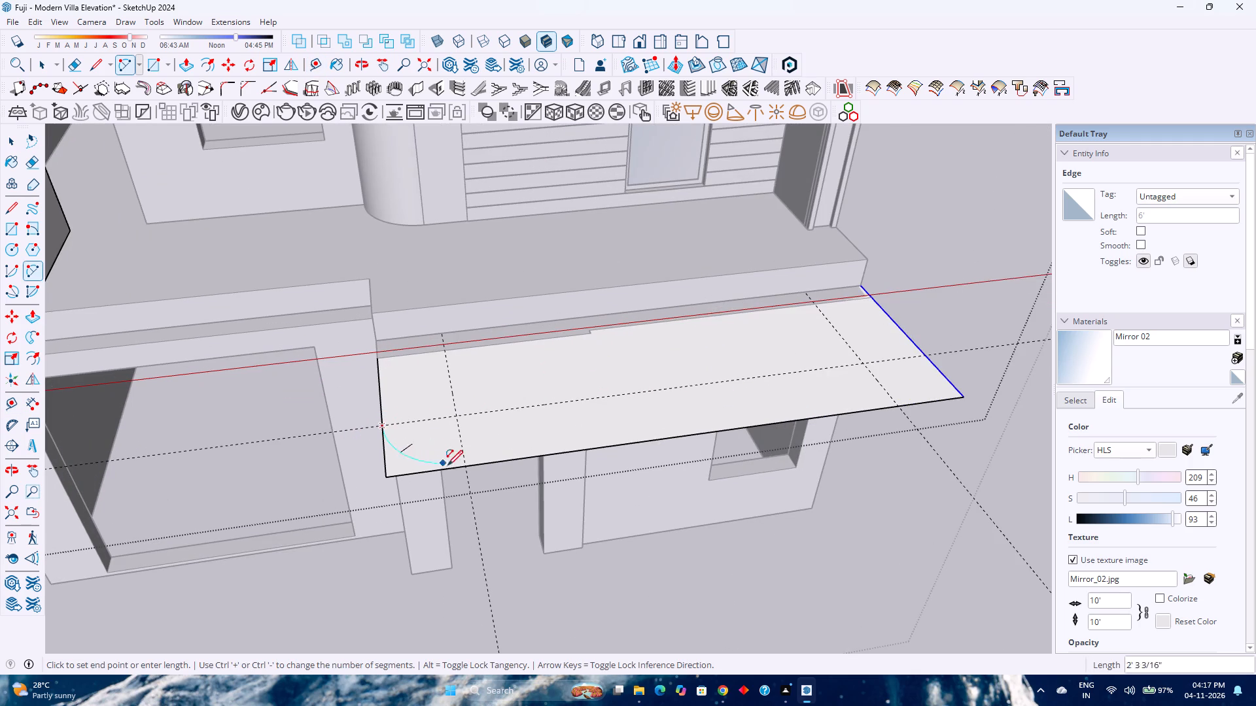
double_click(468, 467)
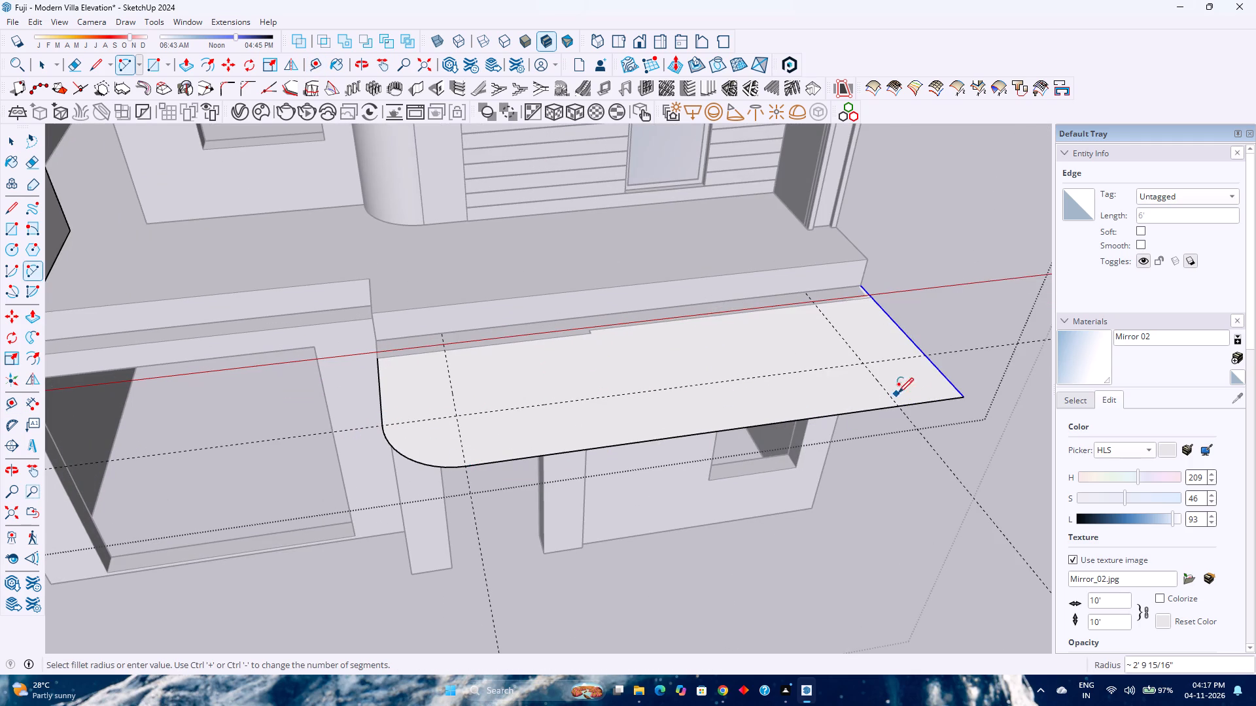
left_click(899, 403)
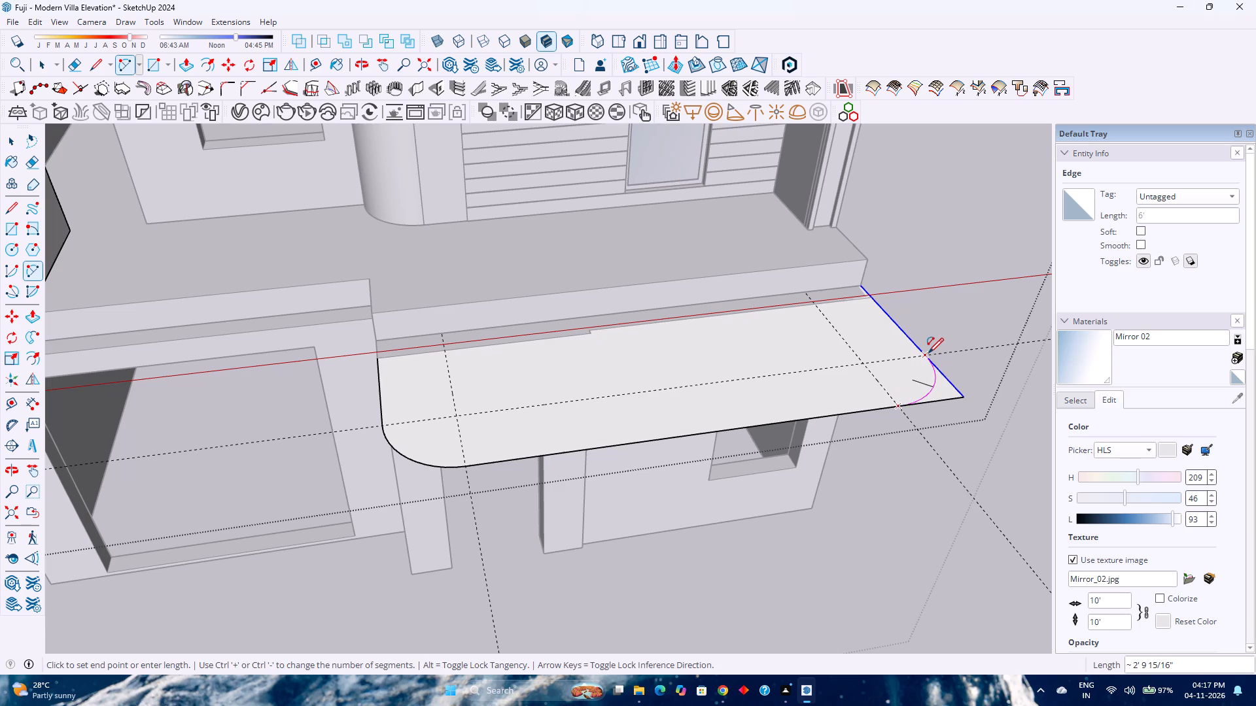
double_click(928, 353)
key("space")
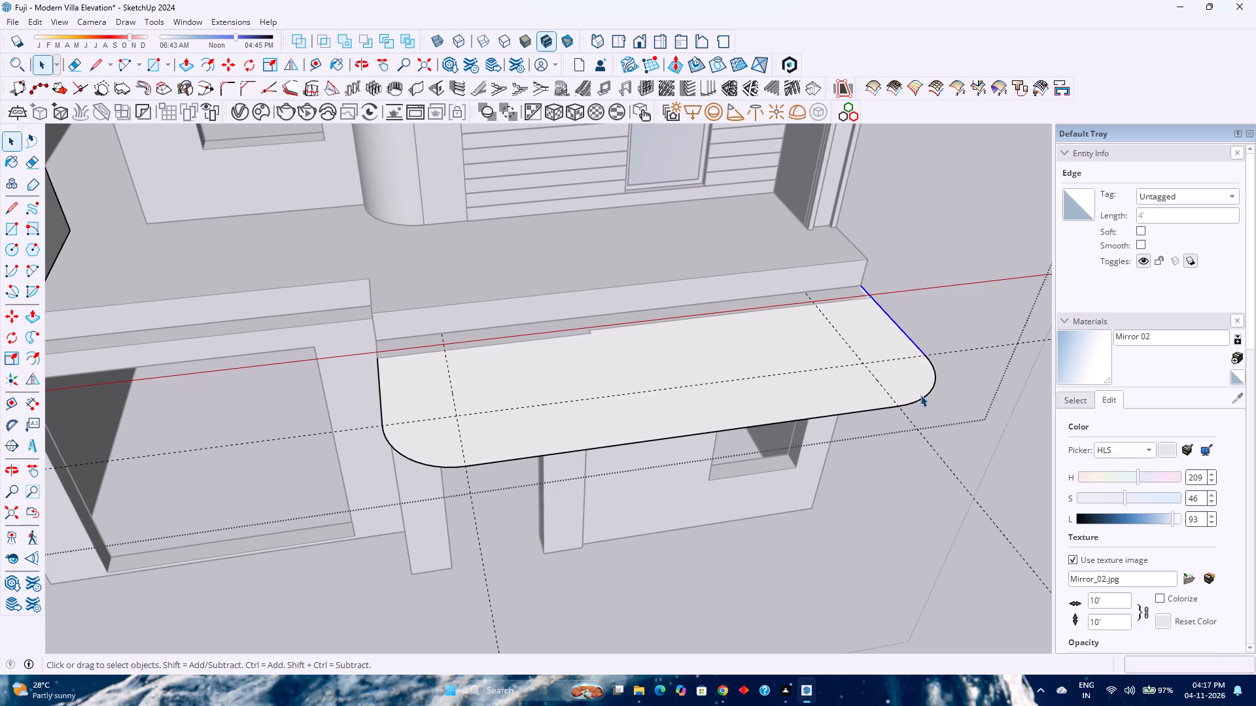
Set the rounded corner arc on the ground-floor window side to 160 segments.
left_click(924, 395)
double_click(1178, 231)
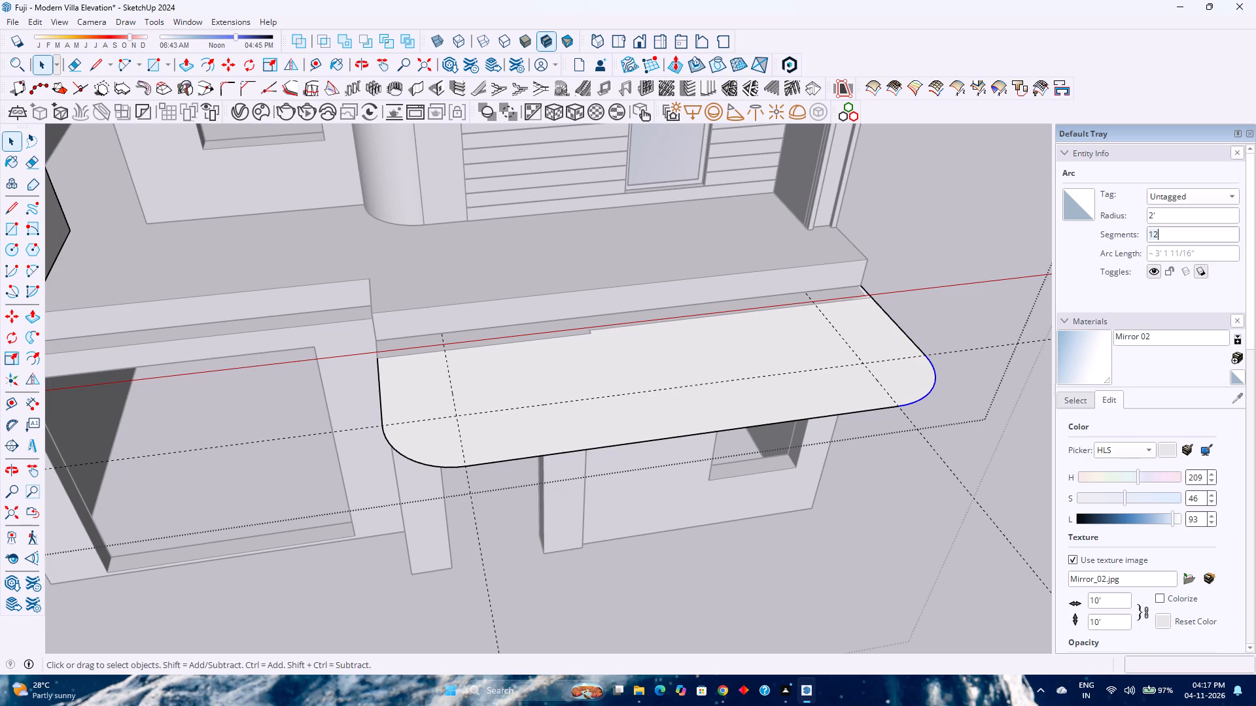
type("160")
key("Return")
Set the rounded corner arc on the arched entrance side to 160 segments.
left_click(404, 454)
double_click(1177, 241)
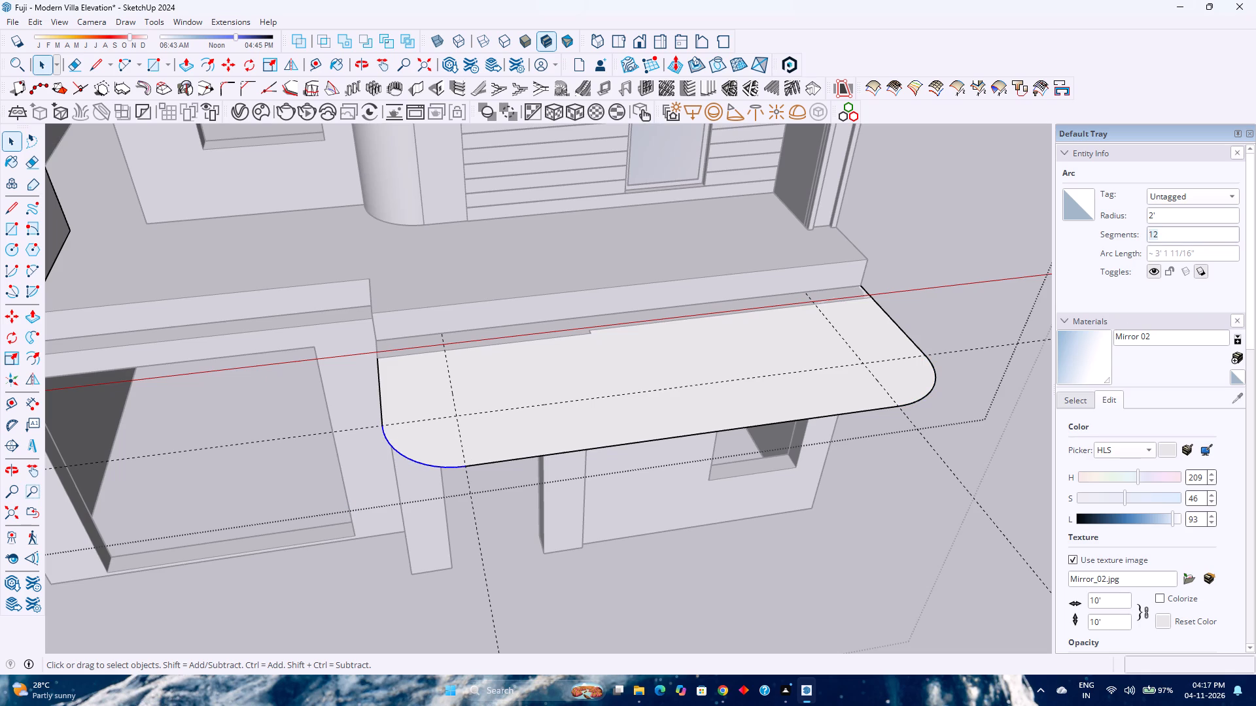
type("160")
key("Return")
Extrude the rounded projecting face 1' upward, level with the adjoining slab's top edge.
left_click(619, 404)
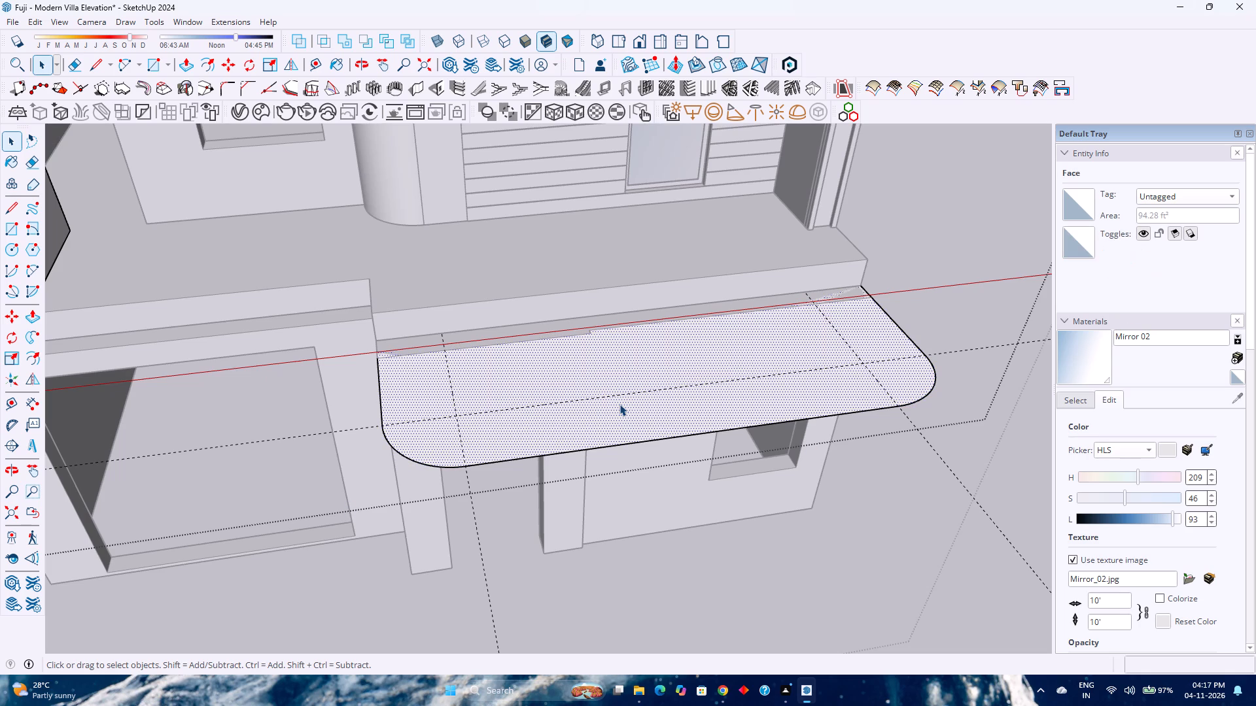
key("p")
left_click(619, 404)
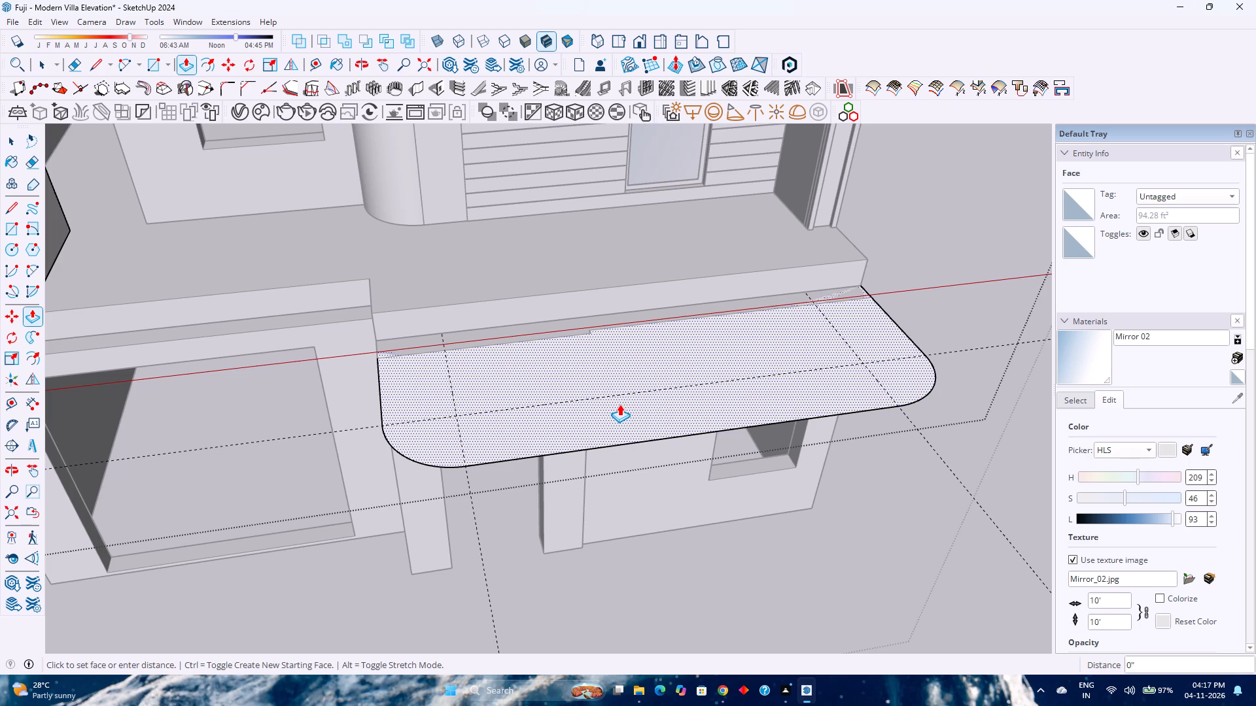
left_click(300, 288)
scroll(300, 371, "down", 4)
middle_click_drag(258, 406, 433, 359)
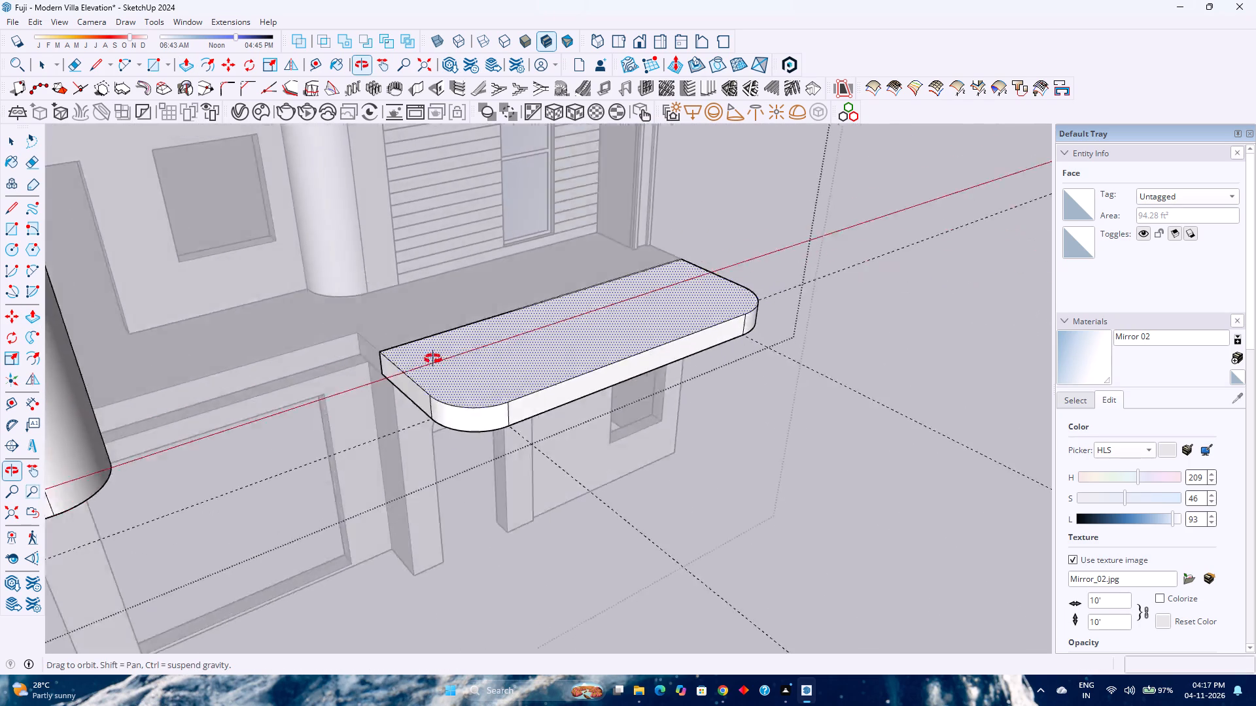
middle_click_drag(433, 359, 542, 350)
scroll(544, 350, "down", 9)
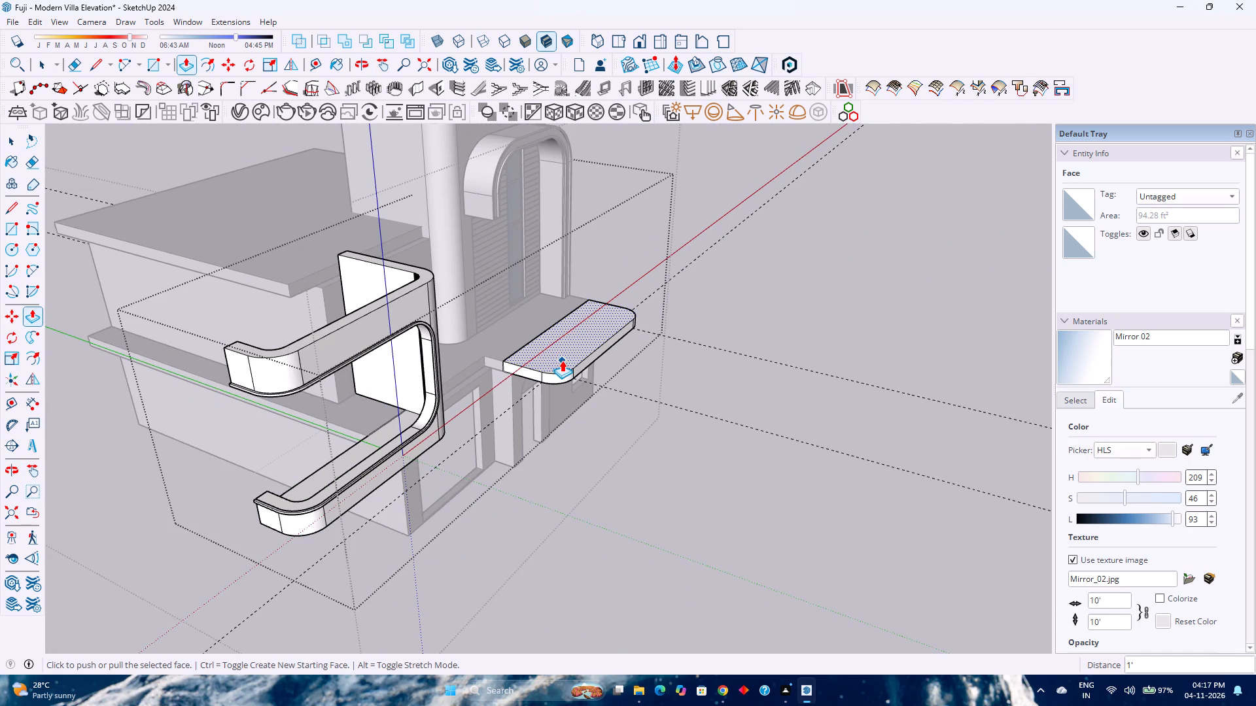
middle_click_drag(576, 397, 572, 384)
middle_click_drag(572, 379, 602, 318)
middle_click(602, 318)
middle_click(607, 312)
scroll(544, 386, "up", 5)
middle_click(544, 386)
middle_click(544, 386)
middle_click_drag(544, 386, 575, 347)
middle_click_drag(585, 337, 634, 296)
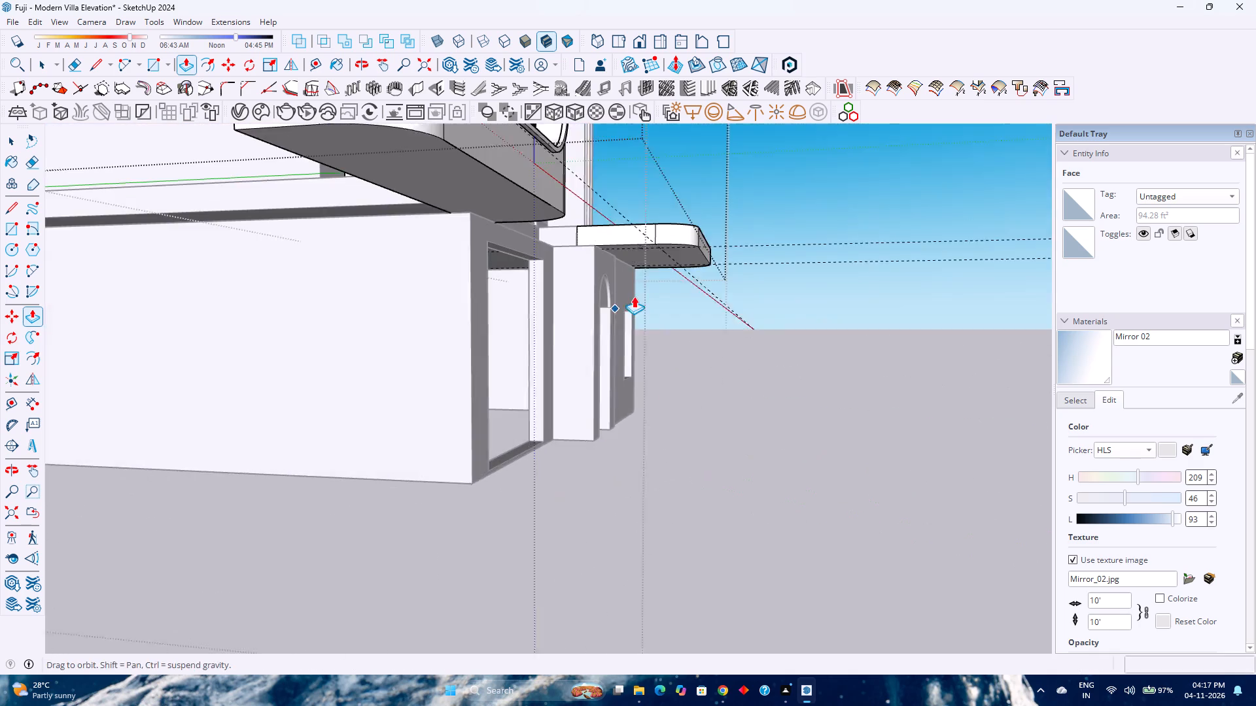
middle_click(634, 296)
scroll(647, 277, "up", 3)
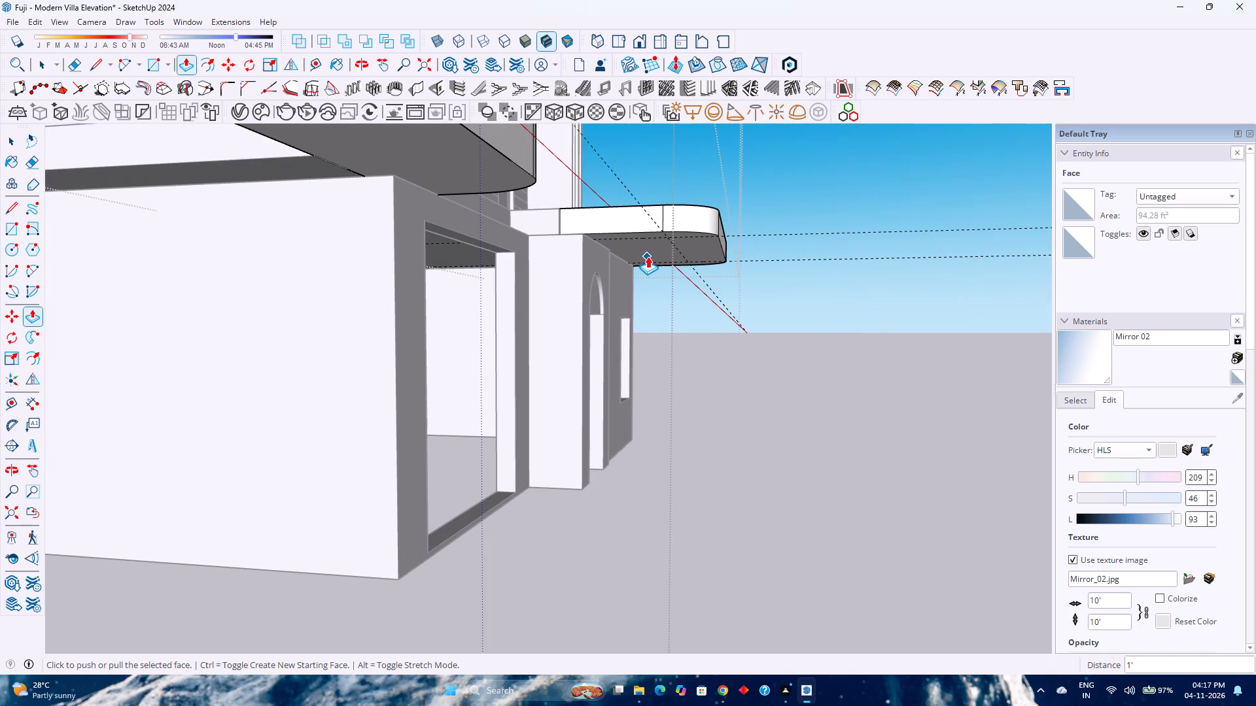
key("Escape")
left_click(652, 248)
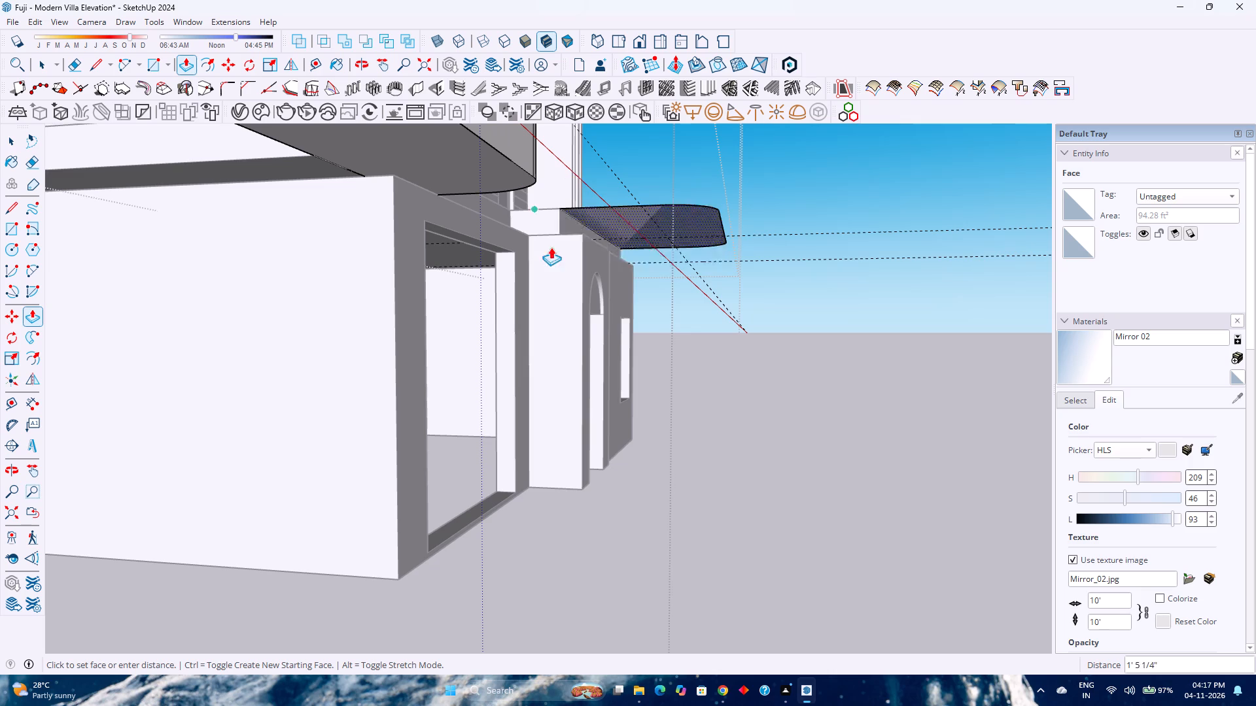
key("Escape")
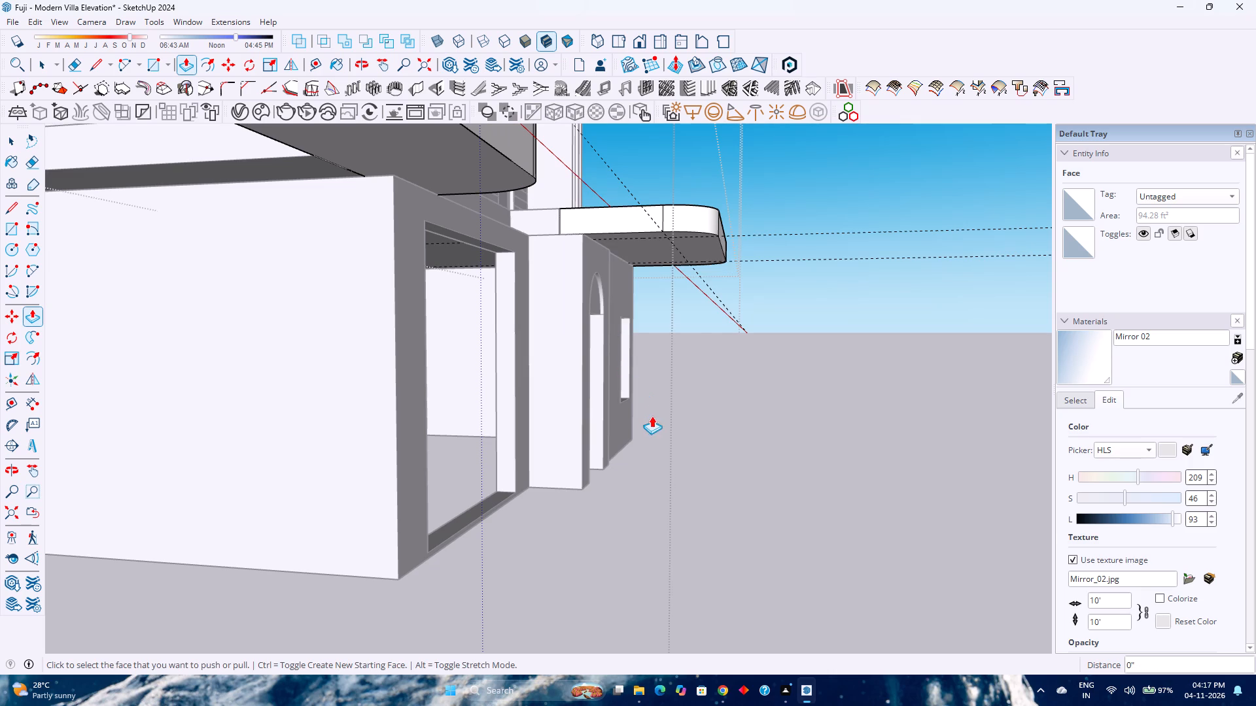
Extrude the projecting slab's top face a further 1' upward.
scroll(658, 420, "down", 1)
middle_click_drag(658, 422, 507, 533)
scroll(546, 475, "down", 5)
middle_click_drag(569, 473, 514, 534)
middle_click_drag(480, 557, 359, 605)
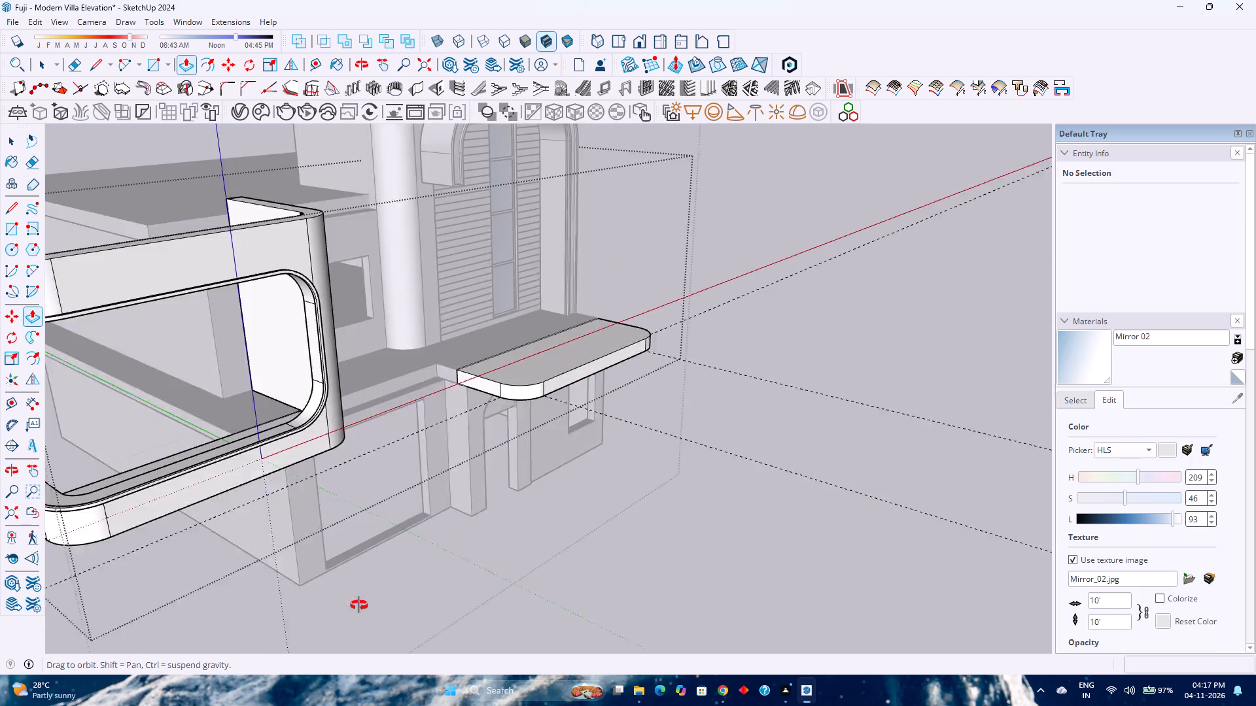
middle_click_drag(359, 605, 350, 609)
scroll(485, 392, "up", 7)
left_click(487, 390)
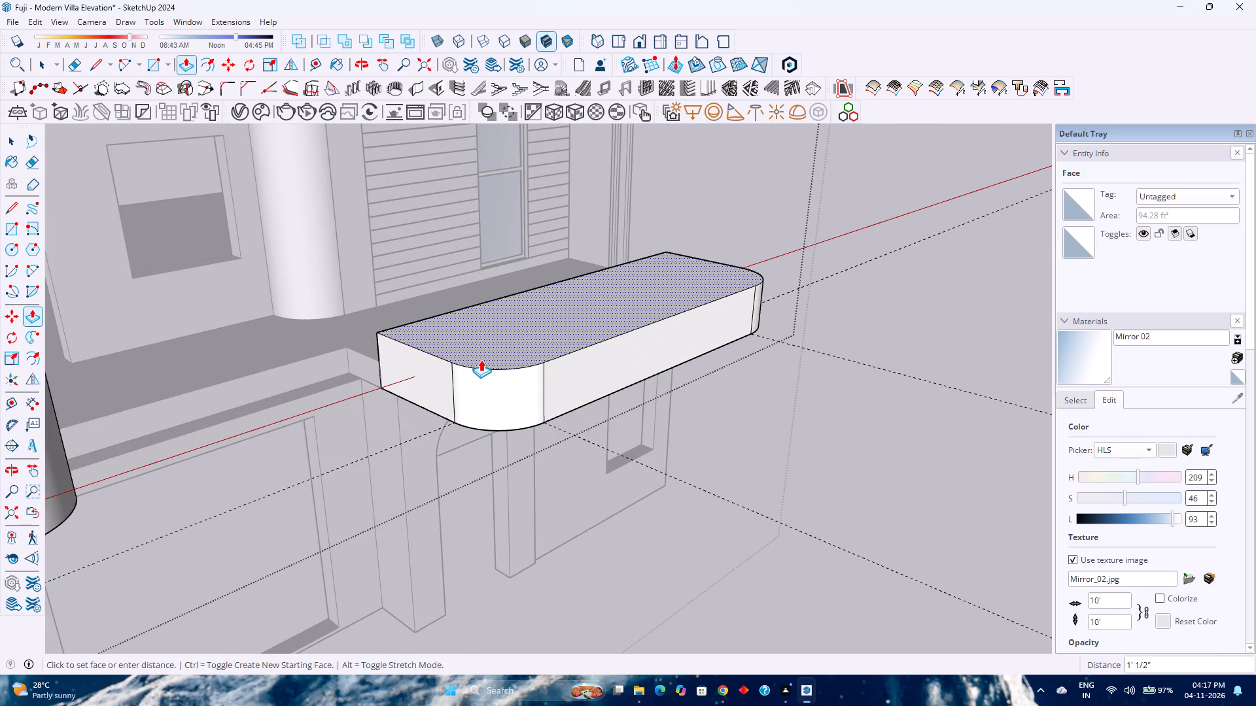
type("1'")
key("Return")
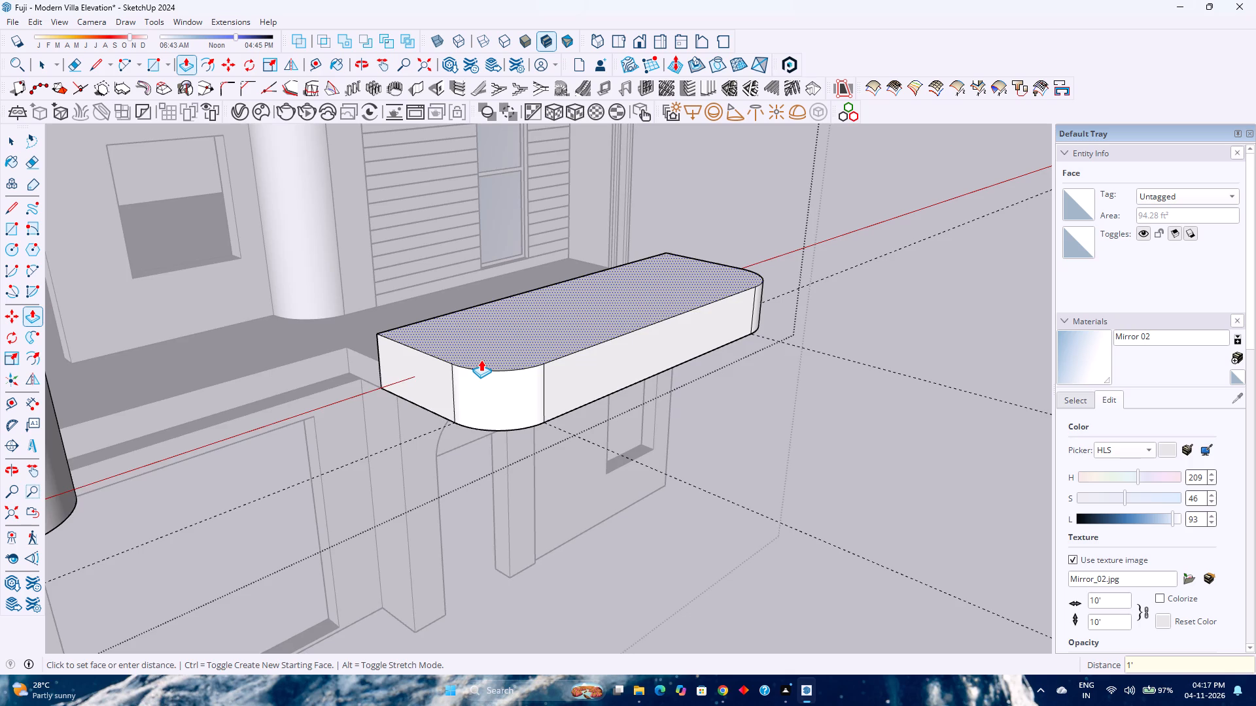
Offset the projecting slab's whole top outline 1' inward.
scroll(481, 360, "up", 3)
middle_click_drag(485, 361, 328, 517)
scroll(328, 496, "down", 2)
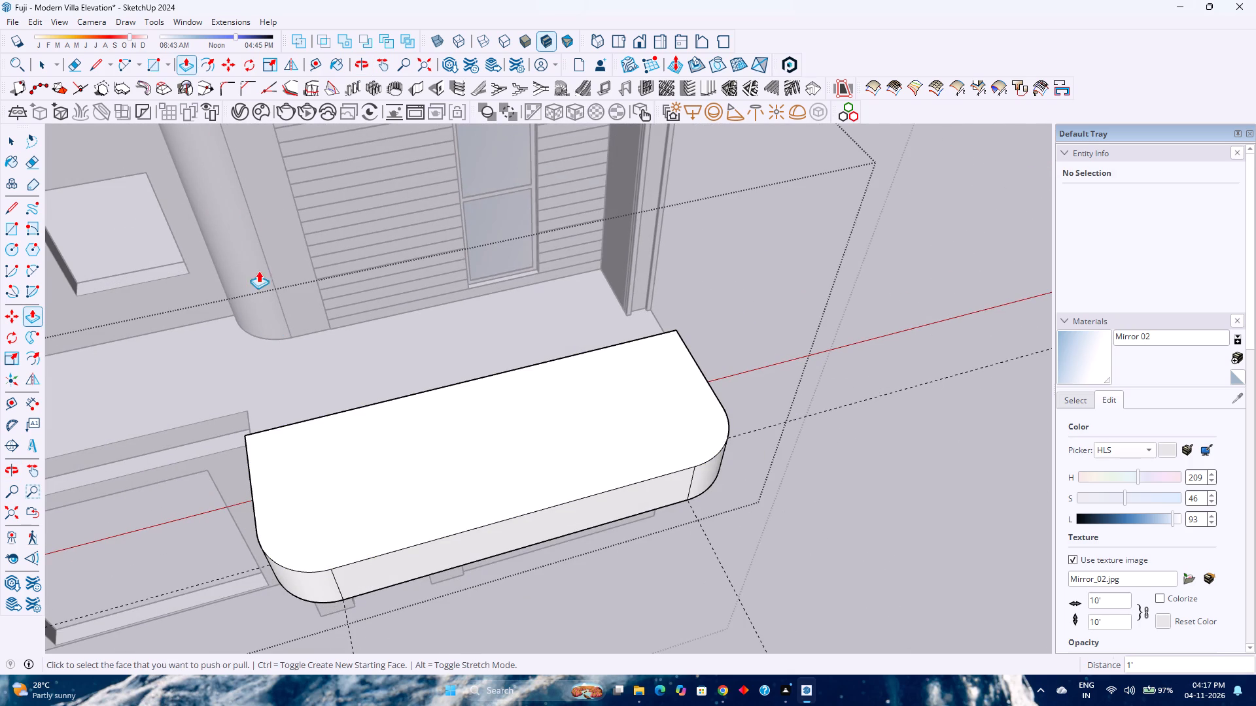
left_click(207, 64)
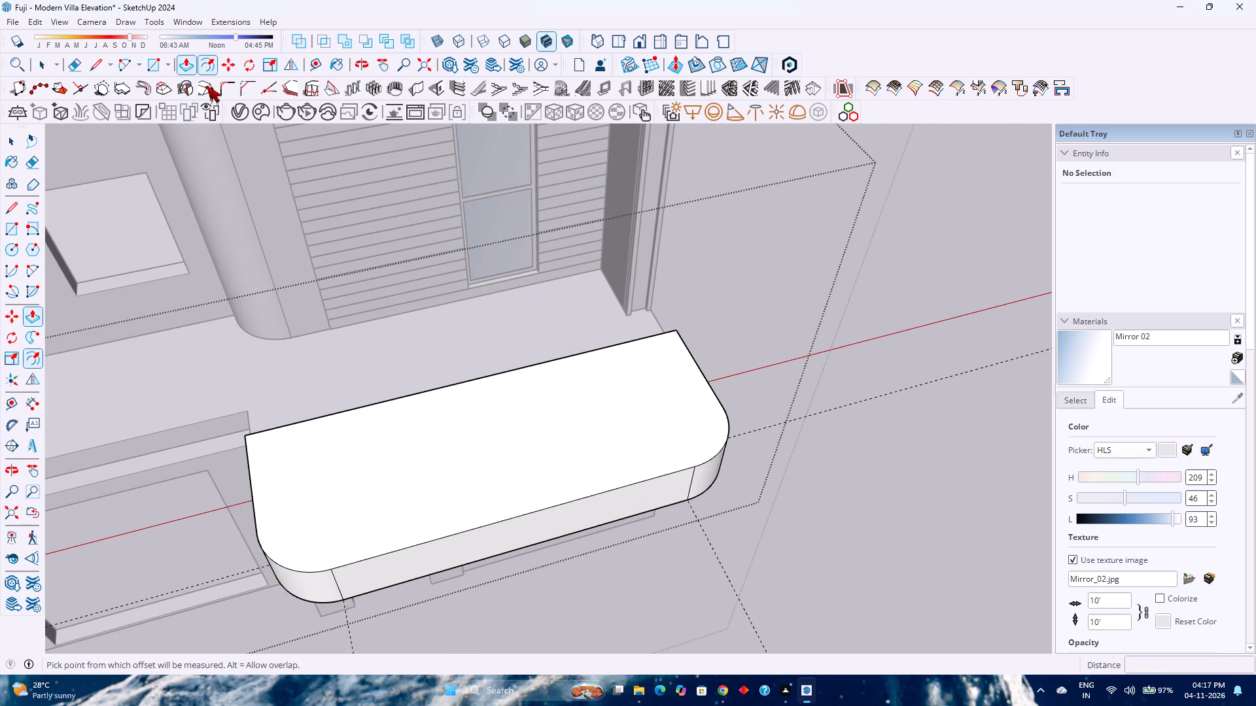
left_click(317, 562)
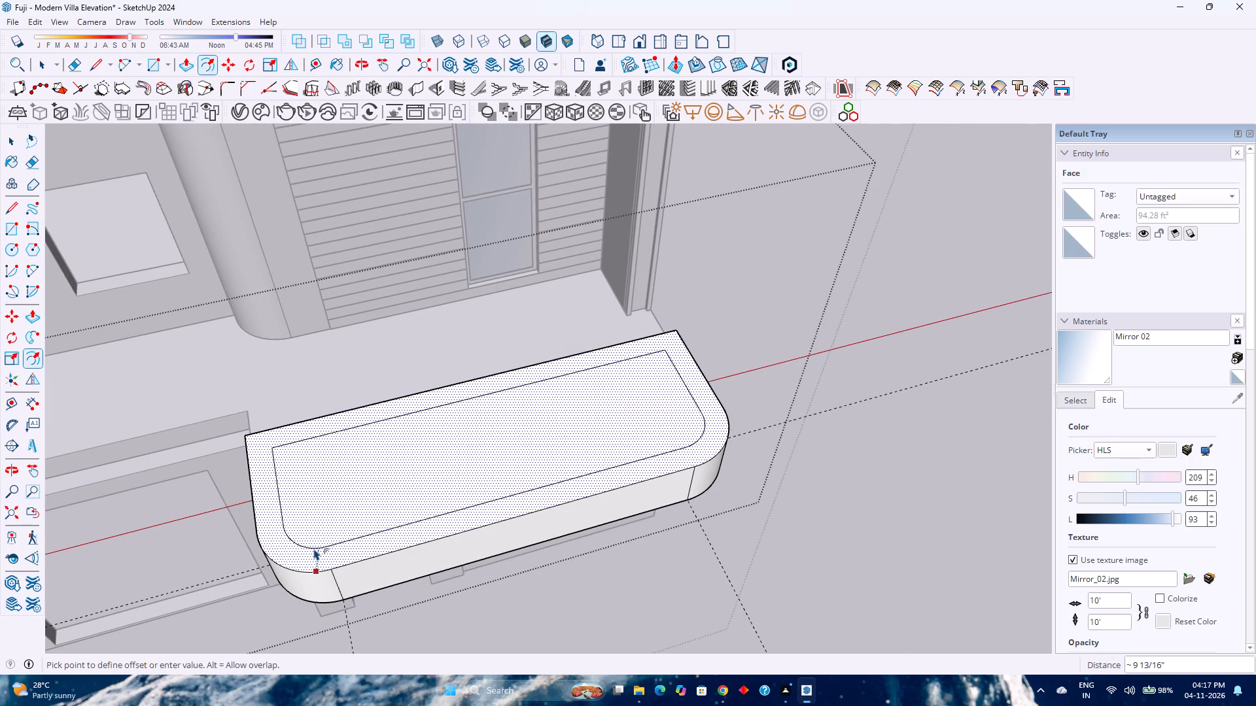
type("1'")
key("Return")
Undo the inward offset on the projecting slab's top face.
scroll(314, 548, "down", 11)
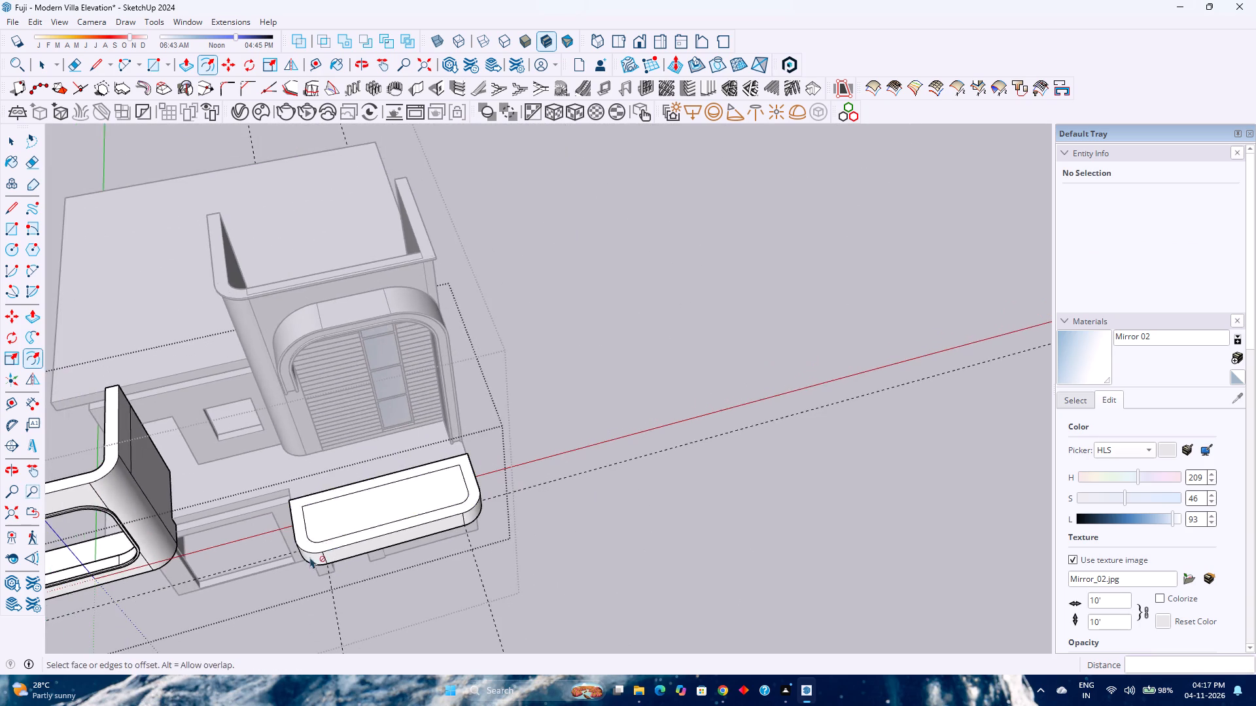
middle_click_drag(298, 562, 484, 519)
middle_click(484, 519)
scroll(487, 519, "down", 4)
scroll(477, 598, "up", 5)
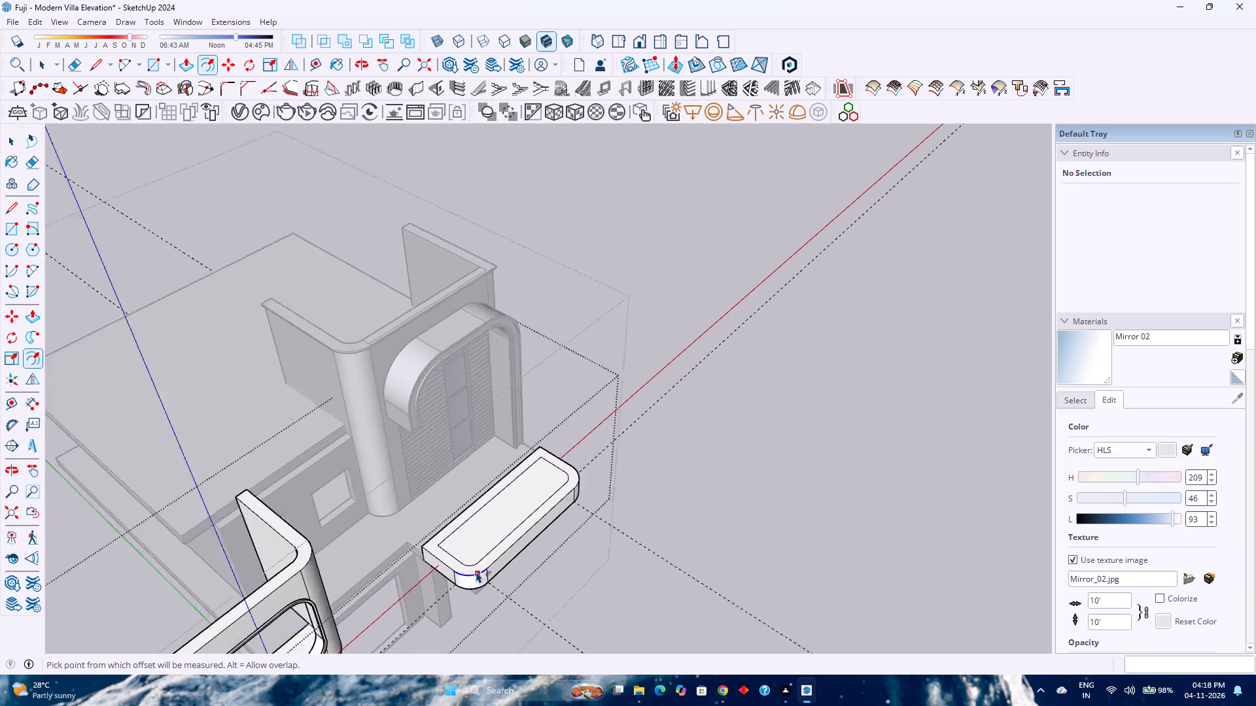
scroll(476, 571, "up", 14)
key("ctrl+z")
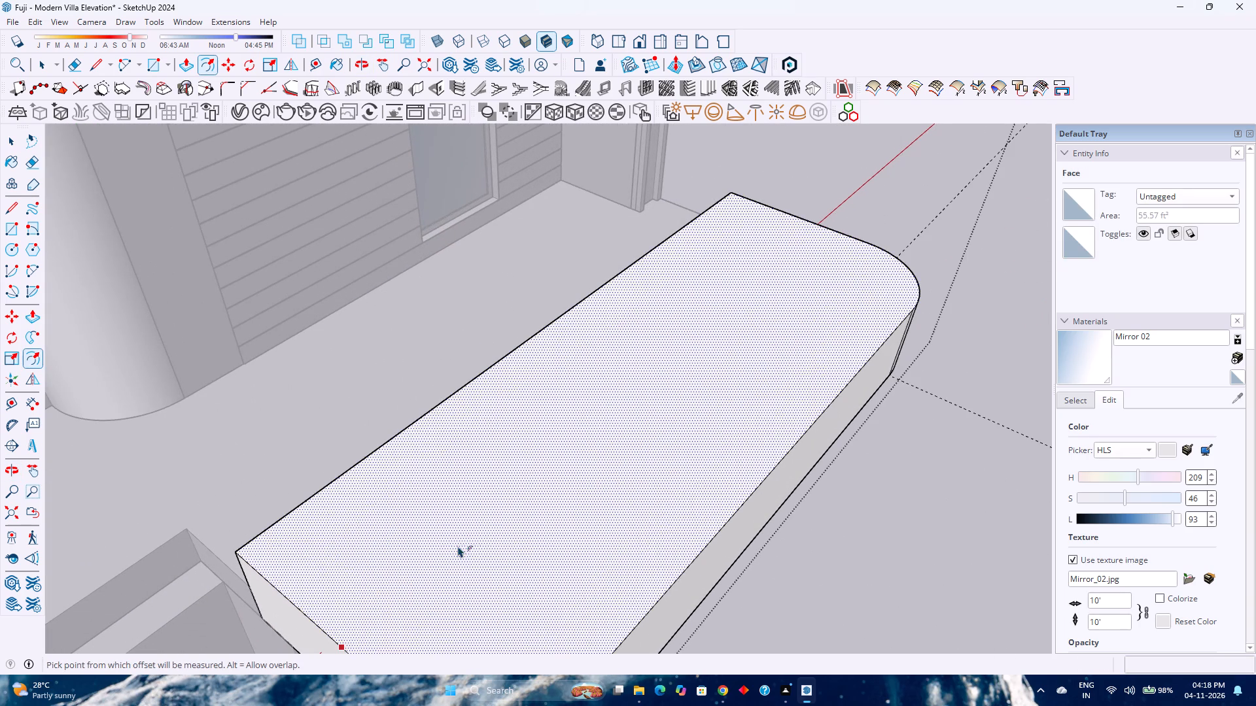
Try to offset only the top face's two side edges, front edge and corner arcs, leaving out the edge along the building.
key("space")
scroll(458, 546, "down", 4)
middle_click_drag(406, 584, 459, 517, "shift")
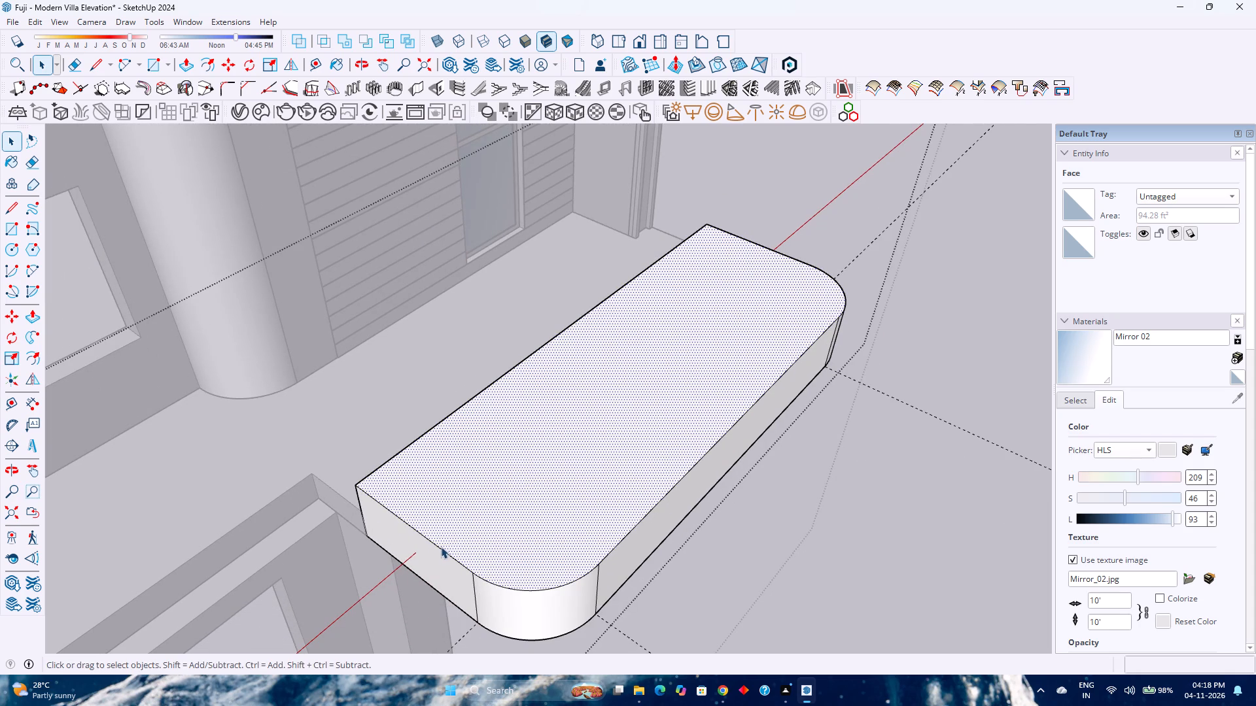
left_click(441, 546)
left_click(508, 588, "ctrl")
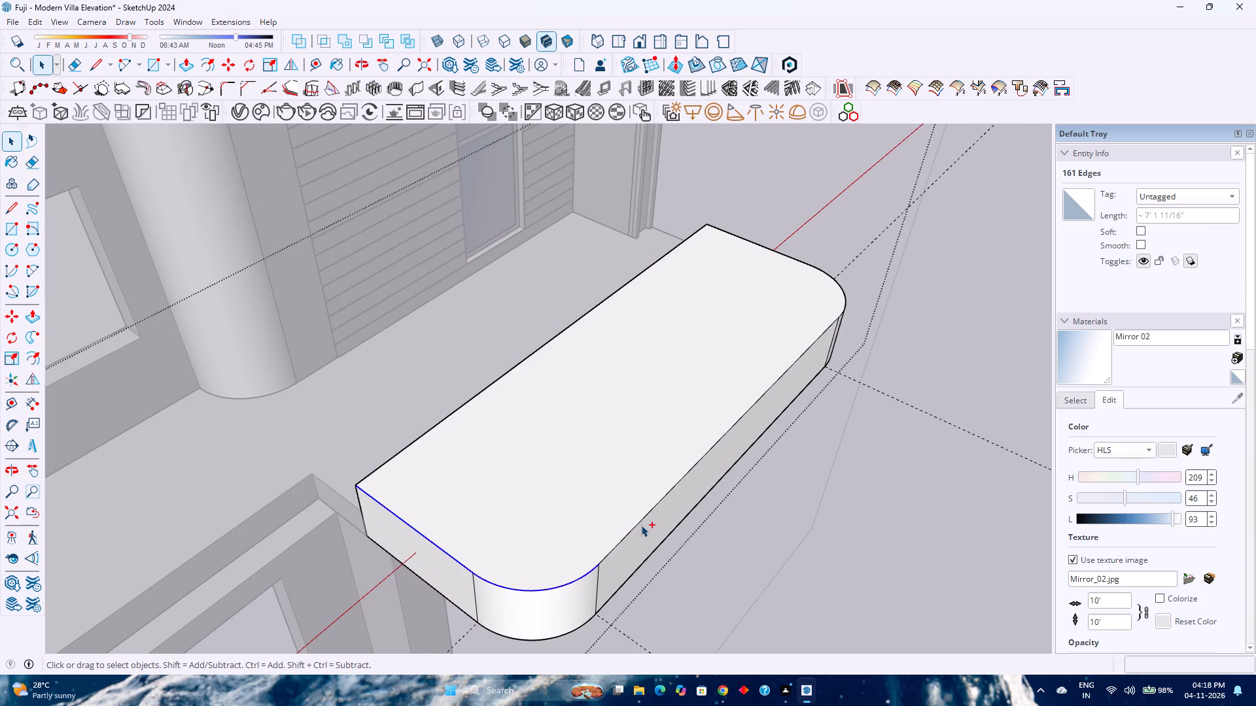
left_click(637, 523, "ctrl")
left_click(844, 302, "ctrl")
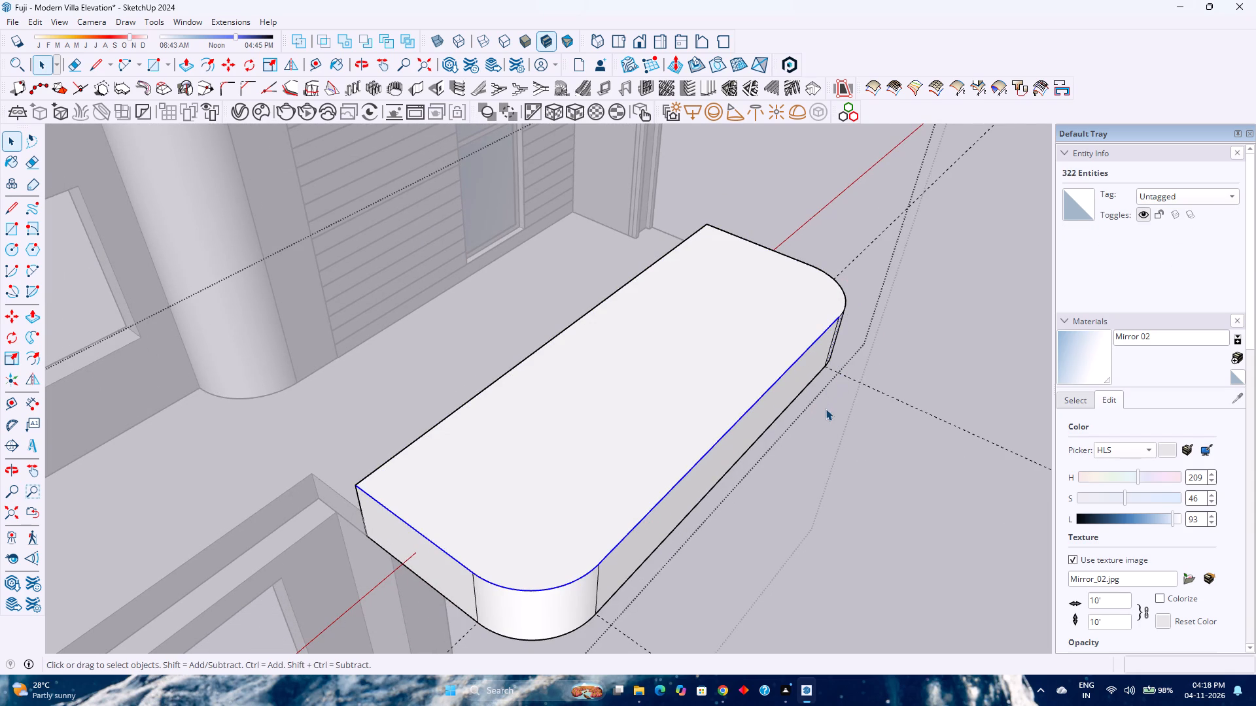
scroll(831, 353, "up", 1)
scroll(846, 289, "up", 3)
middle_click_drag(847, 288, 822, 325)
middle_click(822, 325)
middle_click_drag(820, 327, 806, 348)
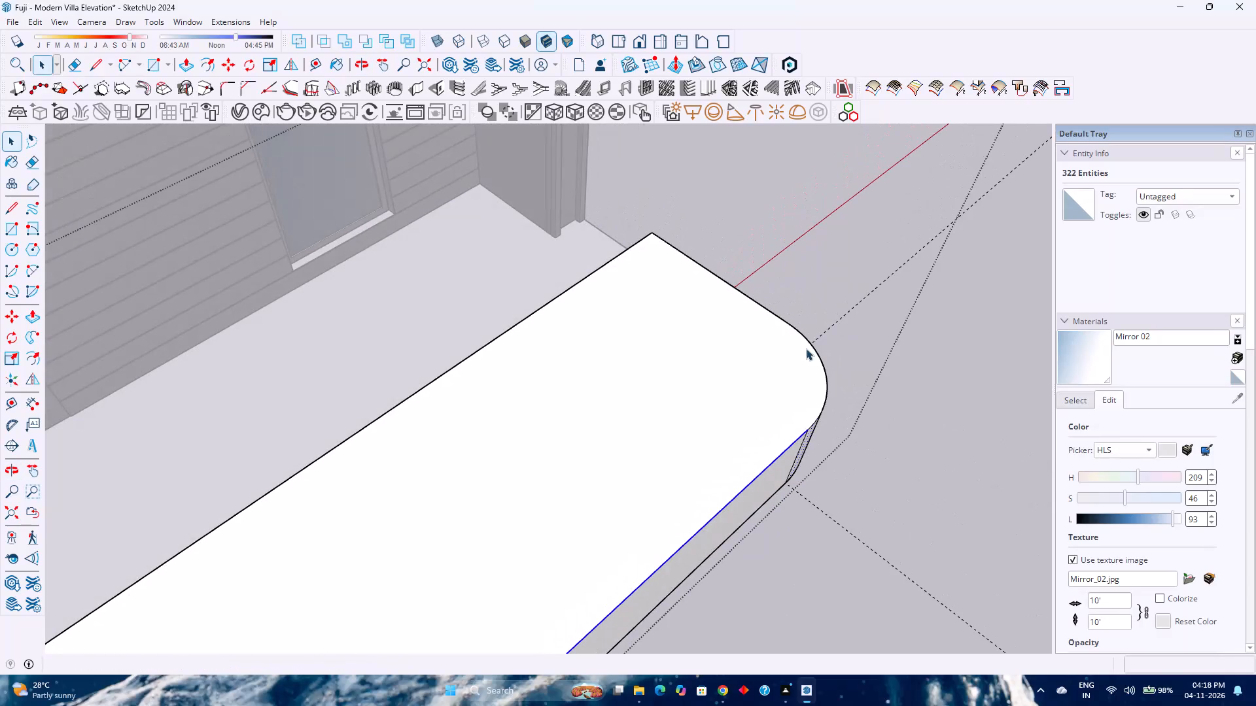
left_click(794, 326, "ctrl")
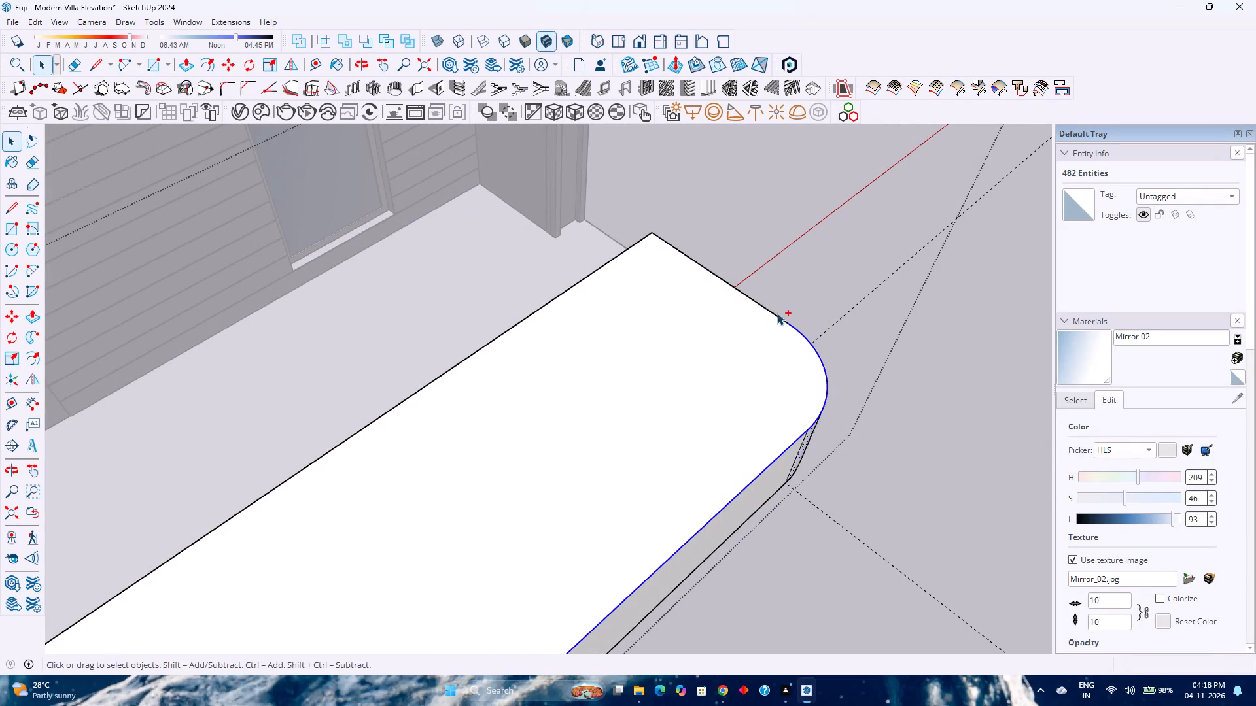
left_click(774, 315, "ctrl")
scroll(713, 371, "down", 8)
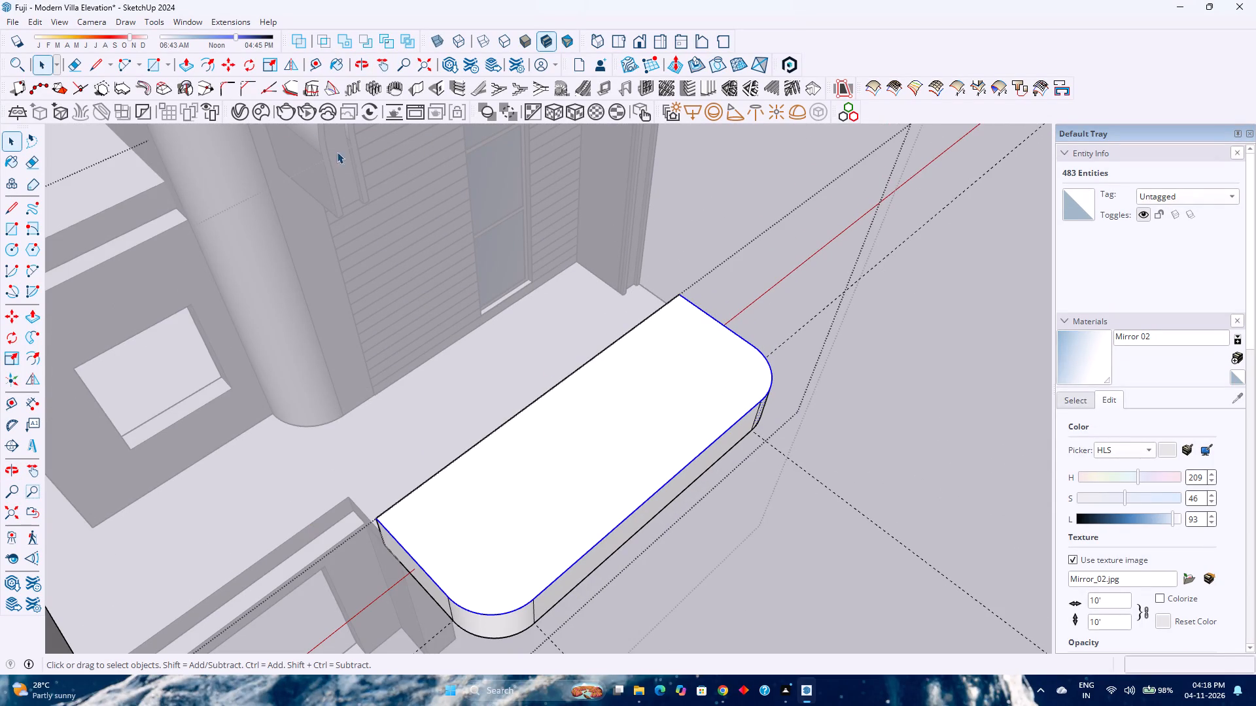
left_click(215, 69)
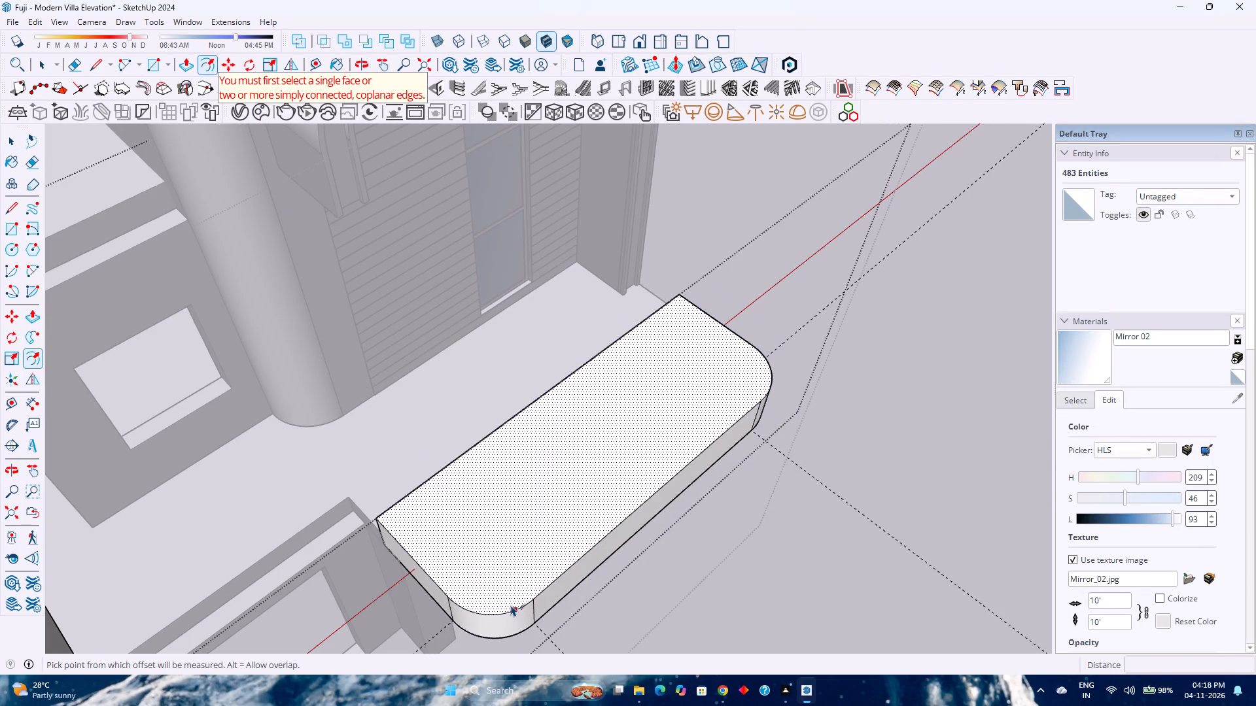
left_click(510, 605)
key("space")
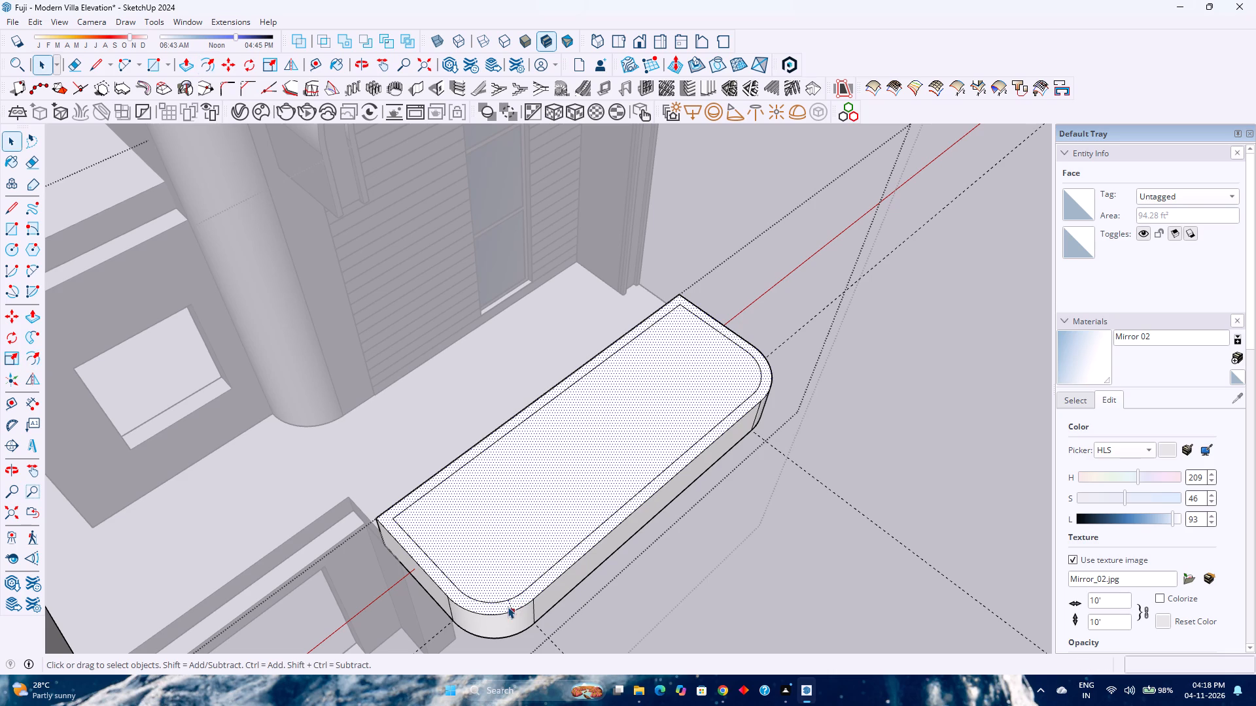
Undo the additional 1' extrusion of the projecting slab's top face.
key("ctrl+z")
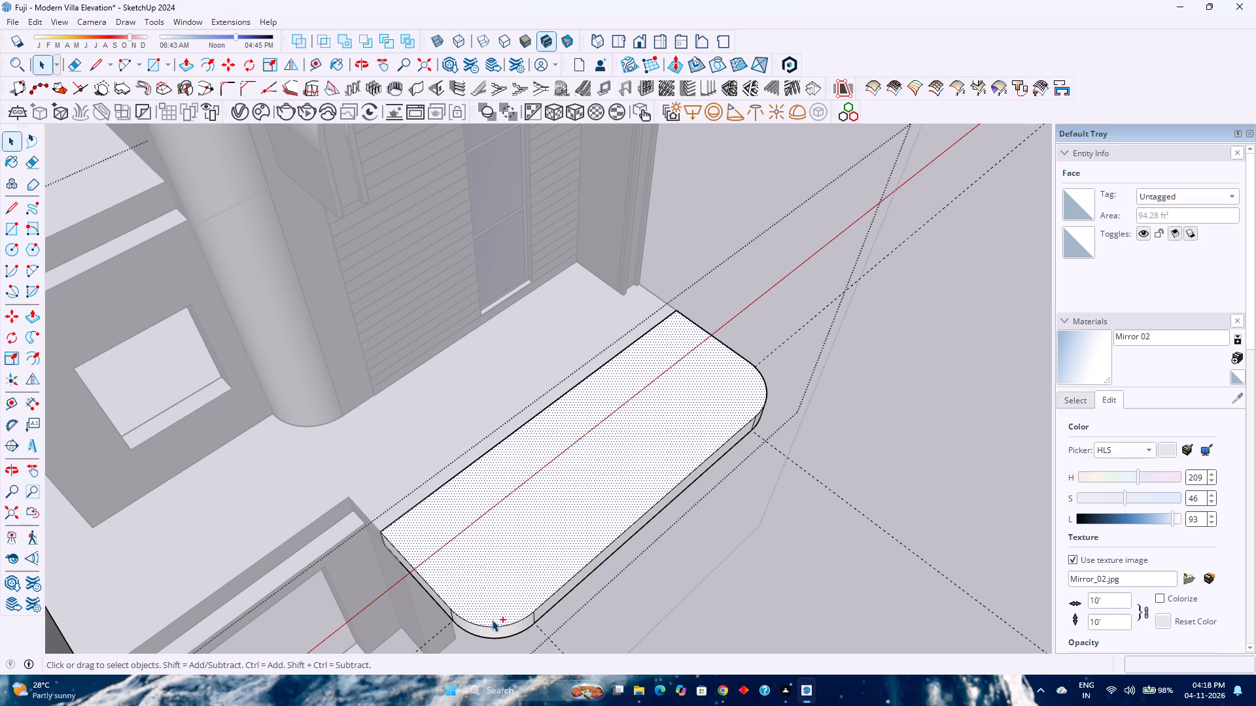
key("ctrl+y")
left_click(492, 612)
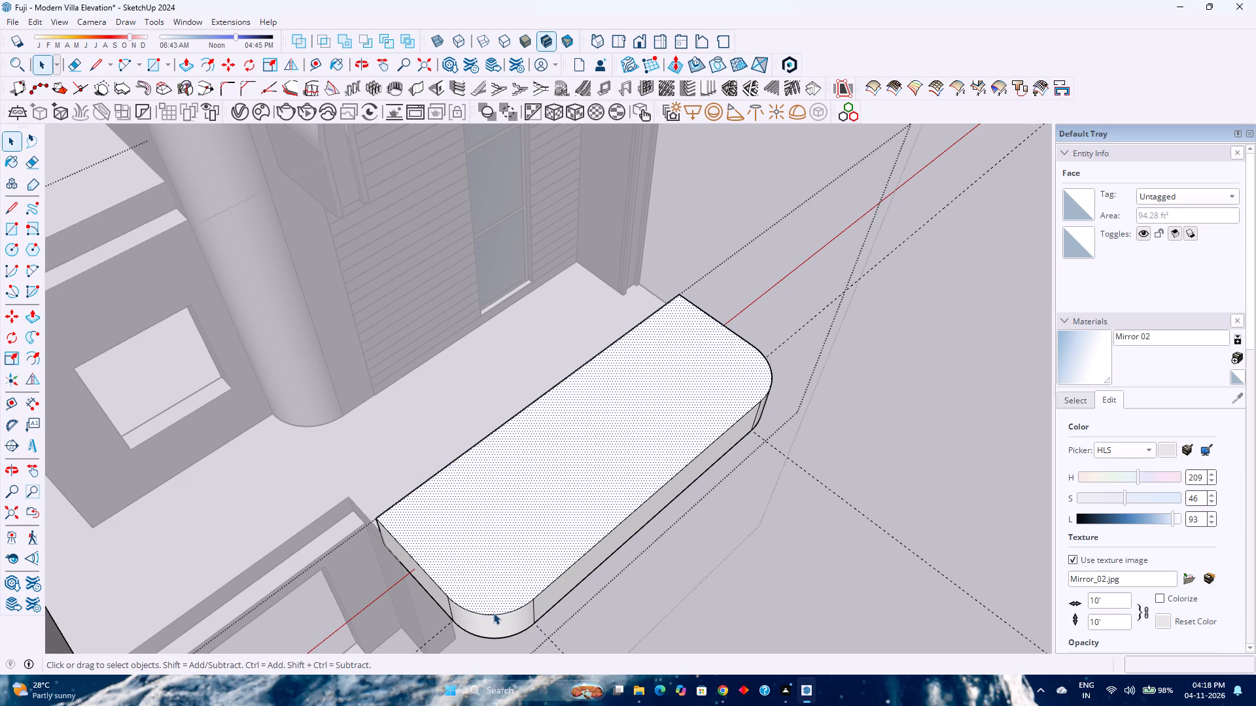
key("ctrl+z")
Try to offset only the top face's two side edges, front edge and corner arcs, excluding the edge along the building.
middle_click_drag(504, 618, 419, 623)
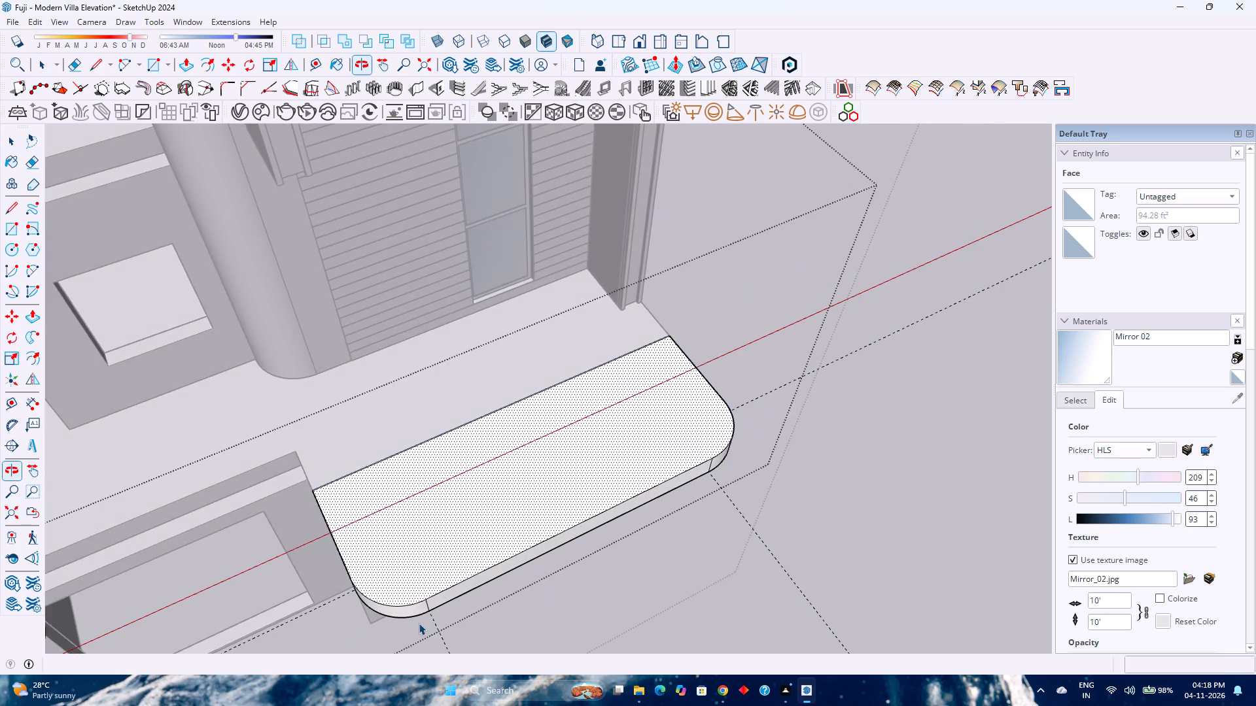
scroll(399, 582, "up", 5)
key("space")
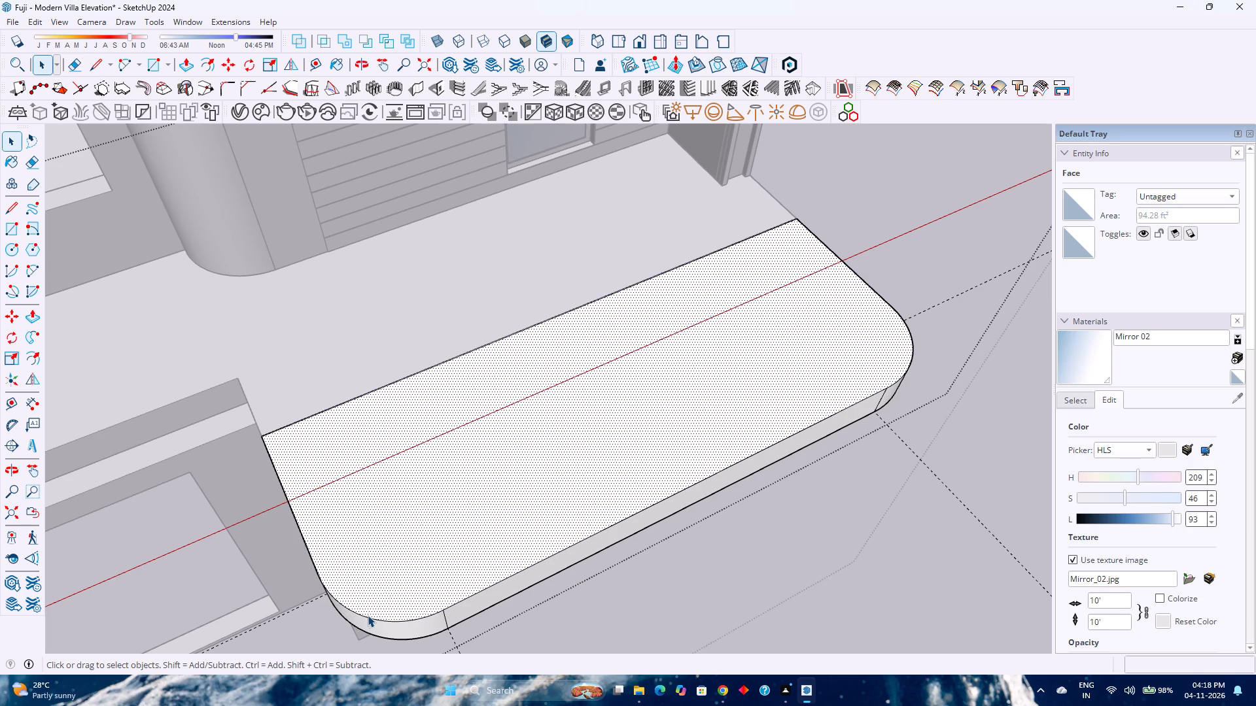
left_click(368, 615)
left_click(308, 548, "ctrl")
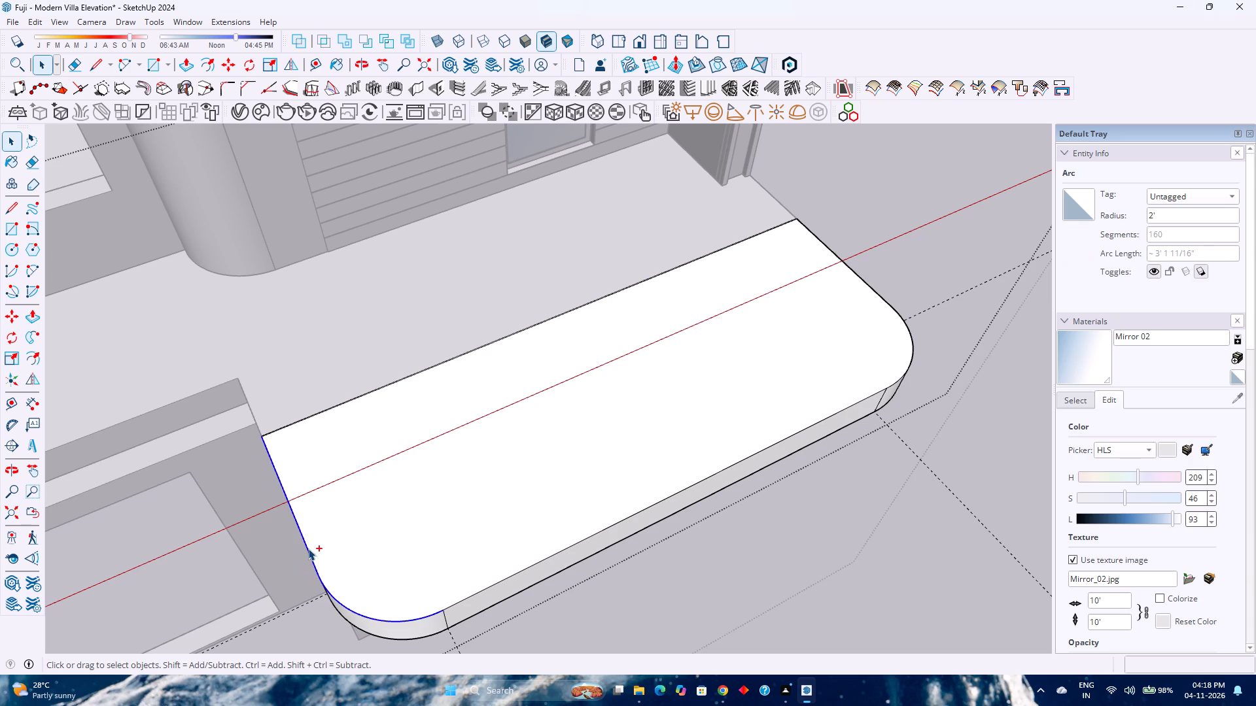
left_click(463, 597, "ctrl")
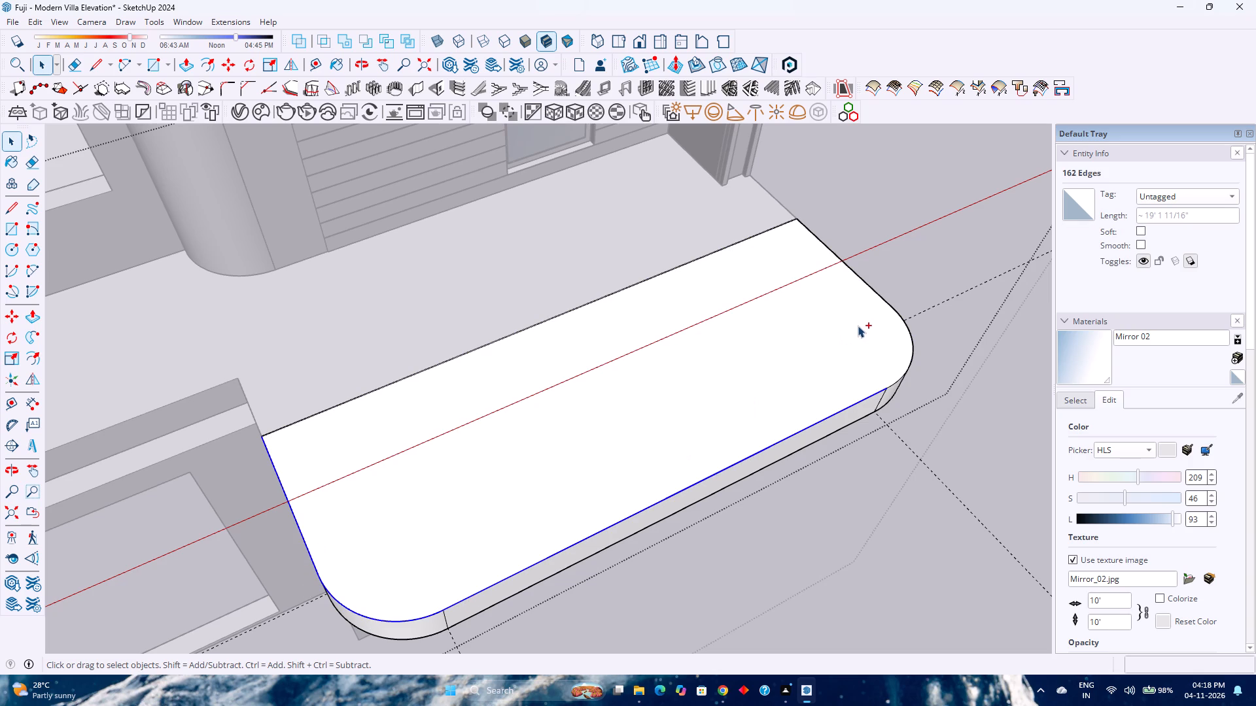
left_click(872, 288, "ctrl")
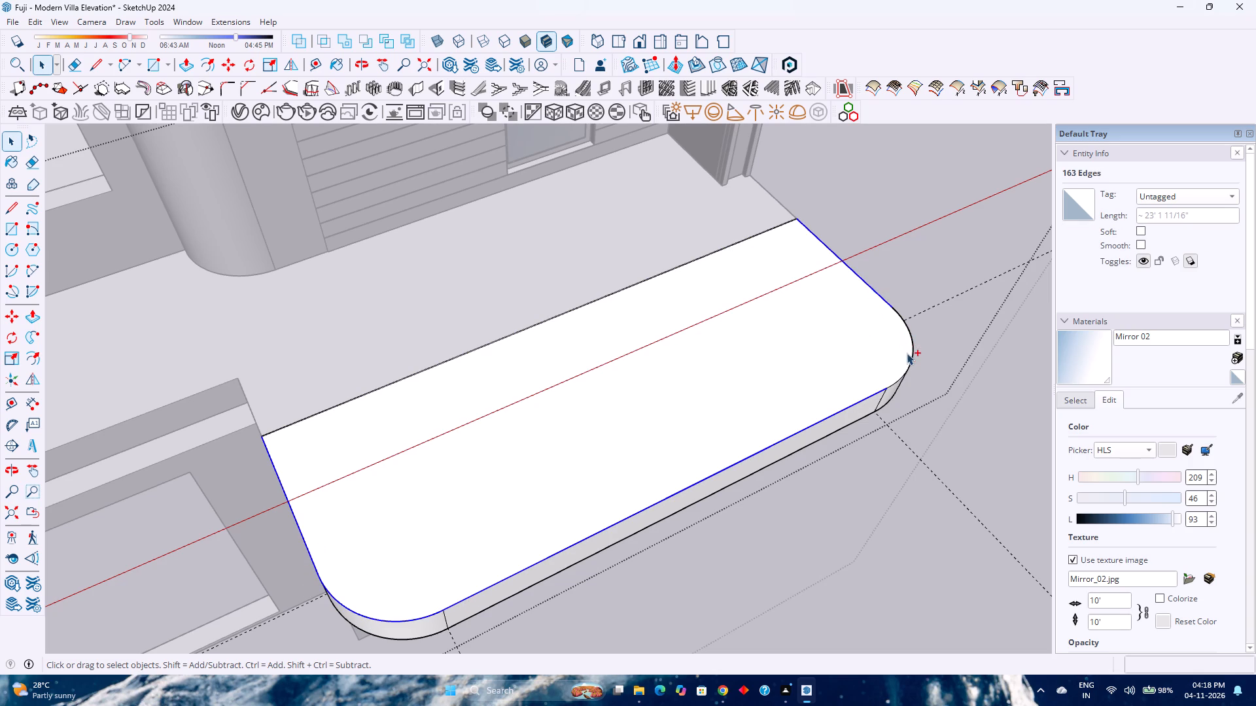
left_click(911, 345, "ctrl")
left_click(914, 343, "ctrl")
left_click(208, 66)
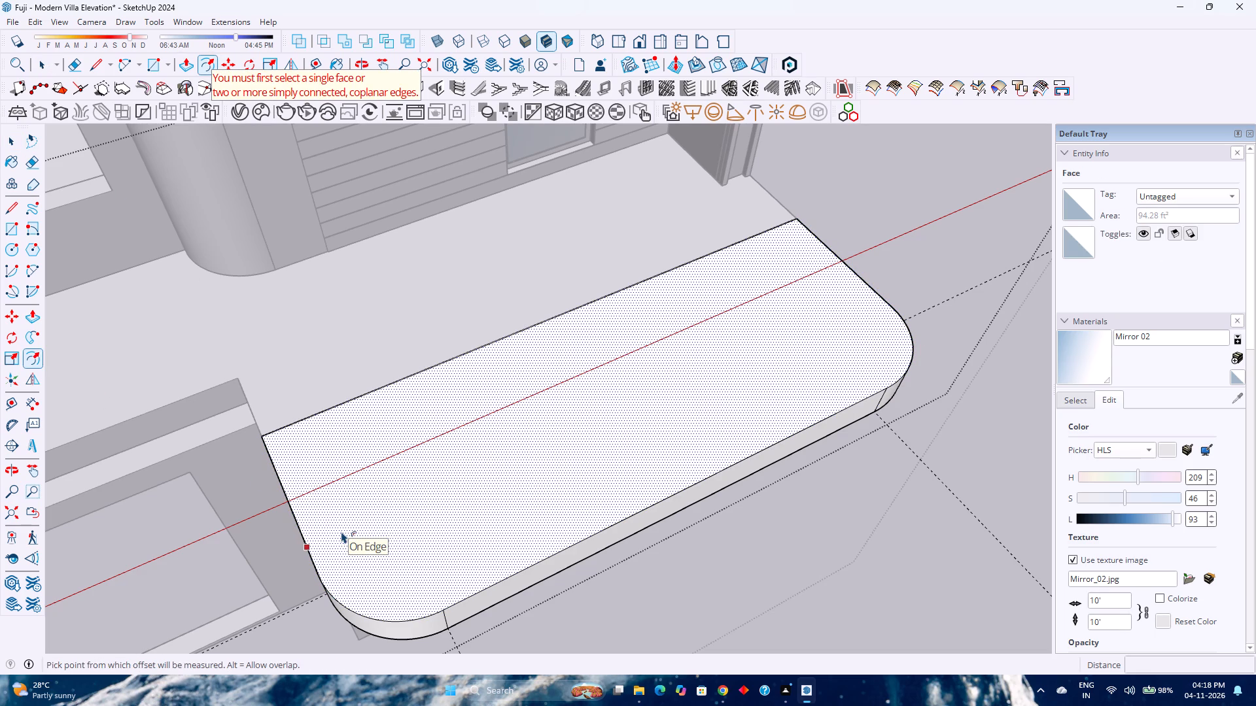
Offset the projecting slab's whole top outline inward, comparing 6" and 9" spacings and settling on 9".
left_click(340, 536)
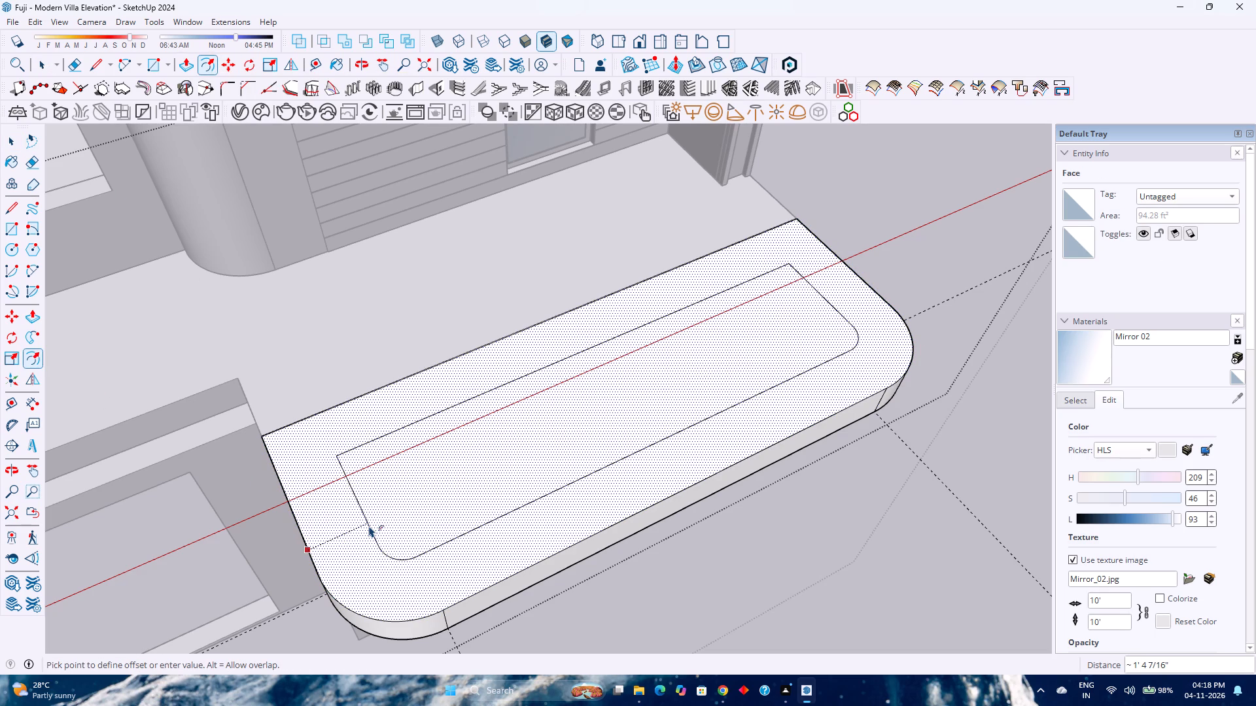
key("6")
key("Return")
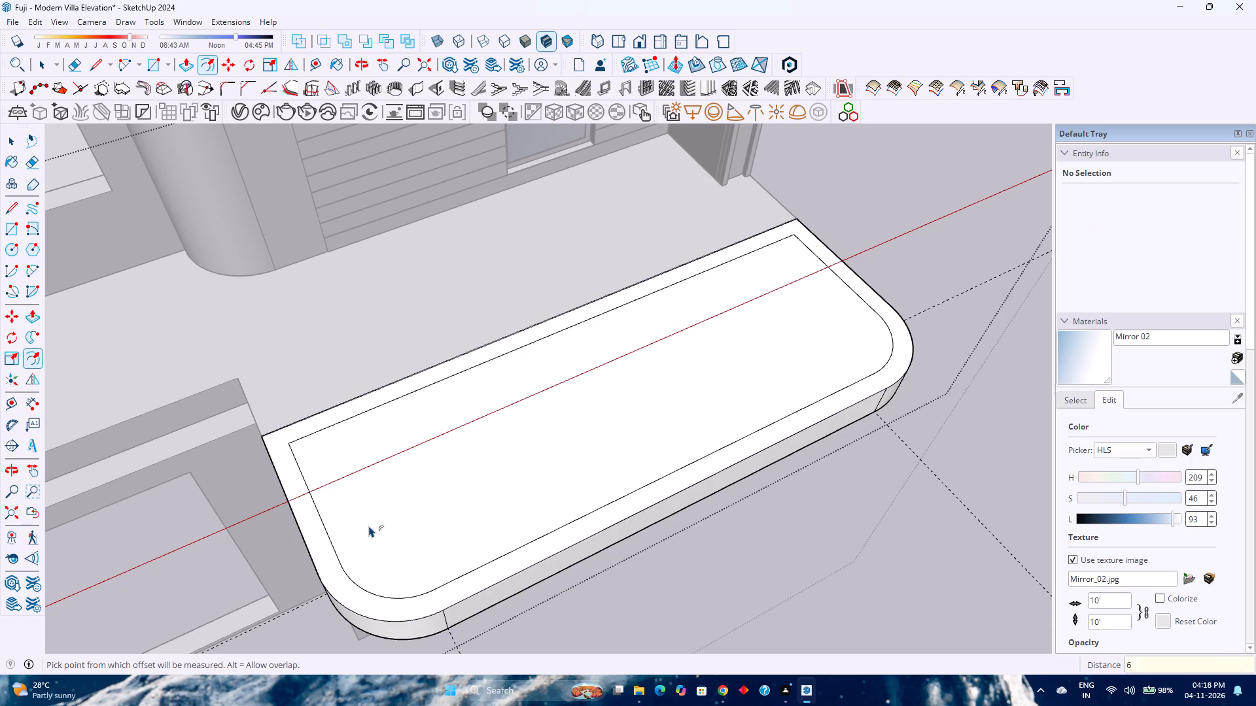
key("9")
key("Return")
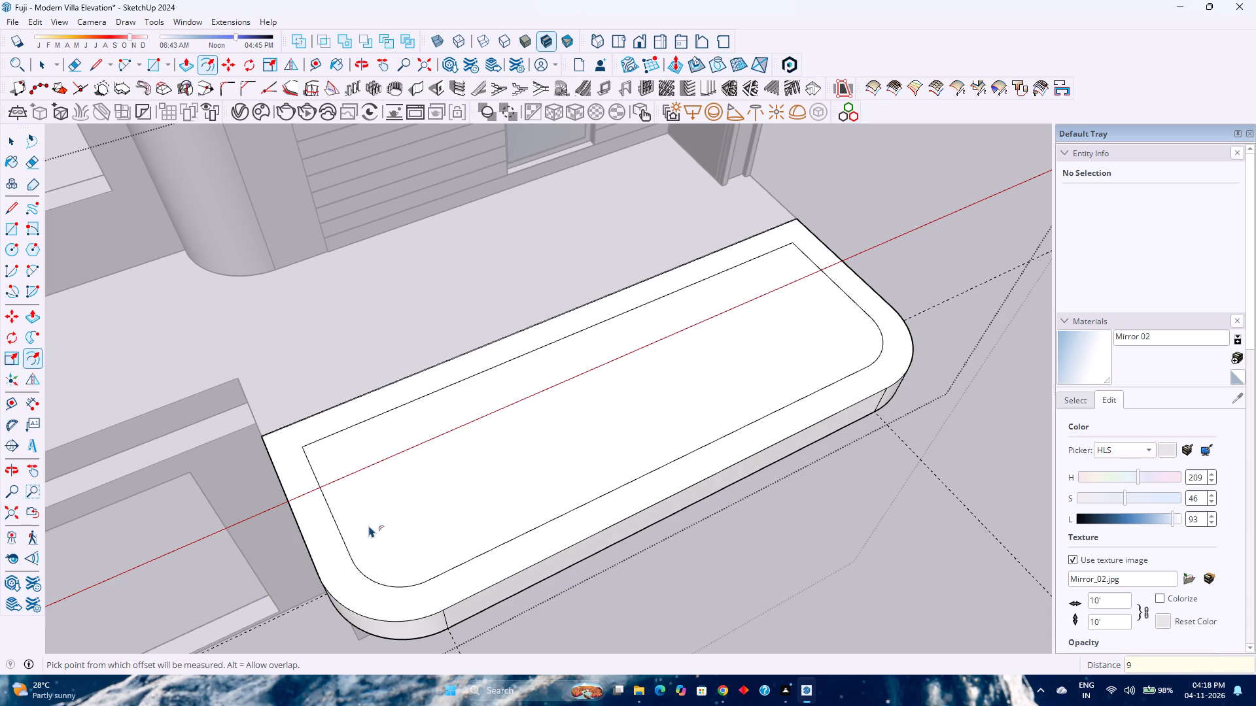
key("6")
key("Return")
scroll(369, 526, "down", 5)
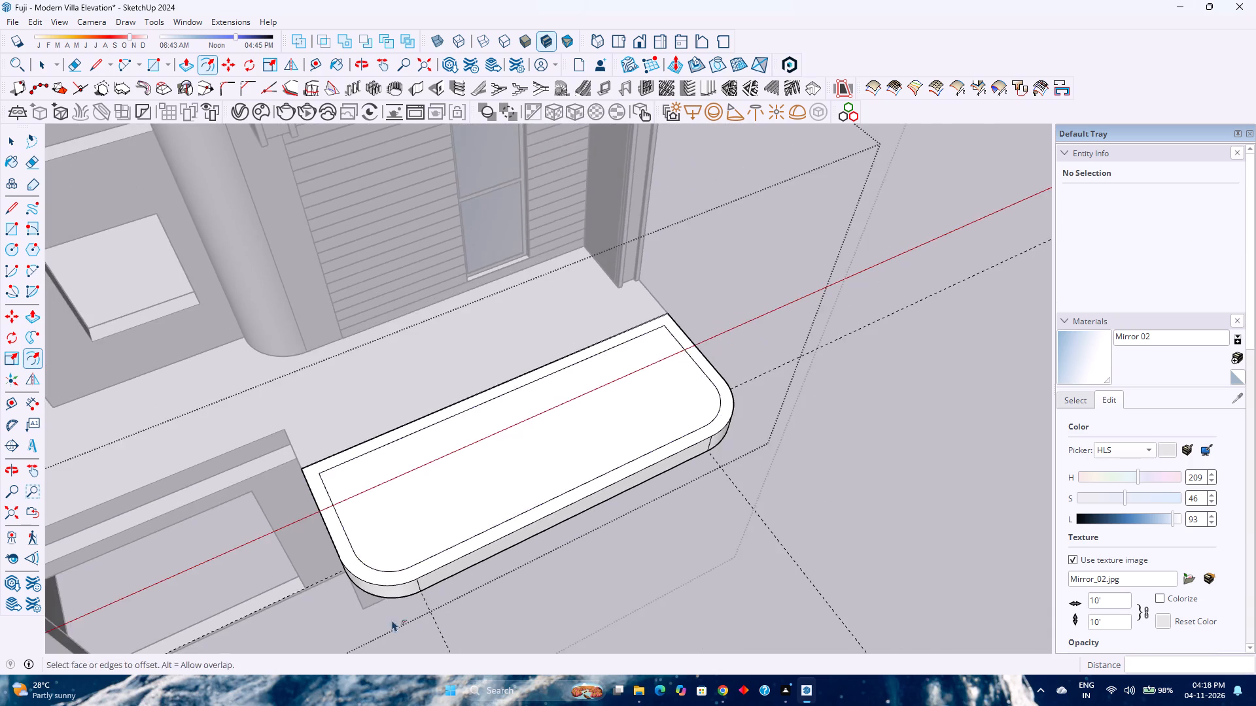
middle_click_drag(385, 618, 507, 448)
scroll(529, 424, "down", 1)
middle_click_drag(508, 402, 506, 378)
middle_click_drag(506, 378, 492, 364)
middle_click_drag(487, 365, 246, 416)
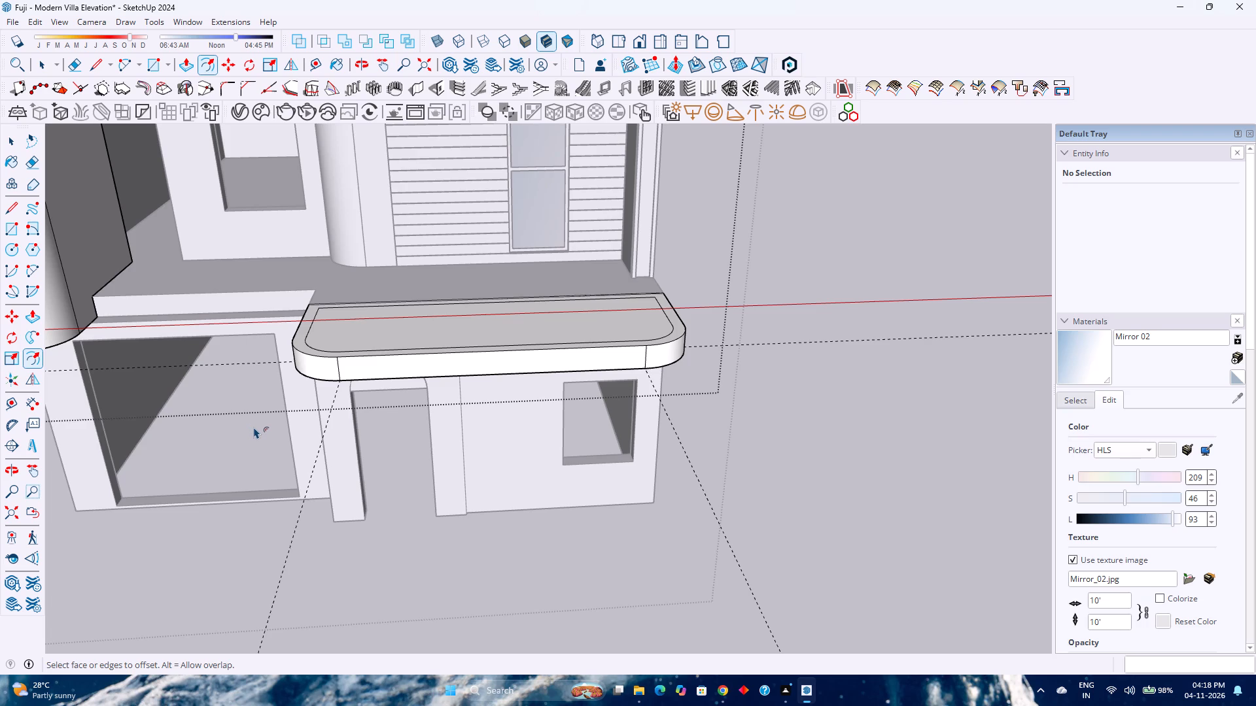
key("9")
key("Return")
key("space")
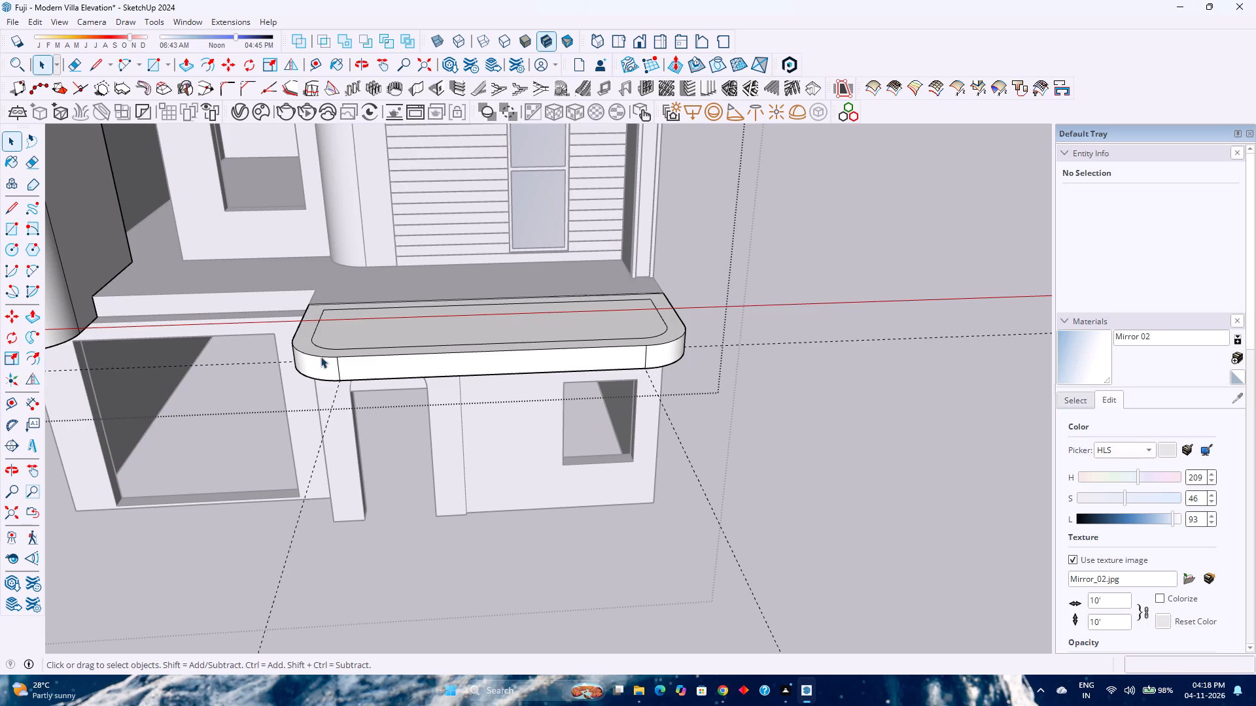
Delete the inset outline's straight edge that runs parallel to the building on the slab's top face.
scroll(323, 350, "up", 1)
middle_click_drag(323, 349, 342, 511)
middle_click(342, 511)
middle_click(342, 511)
middle_click_drag(542, 227, 407, 411, "shift")
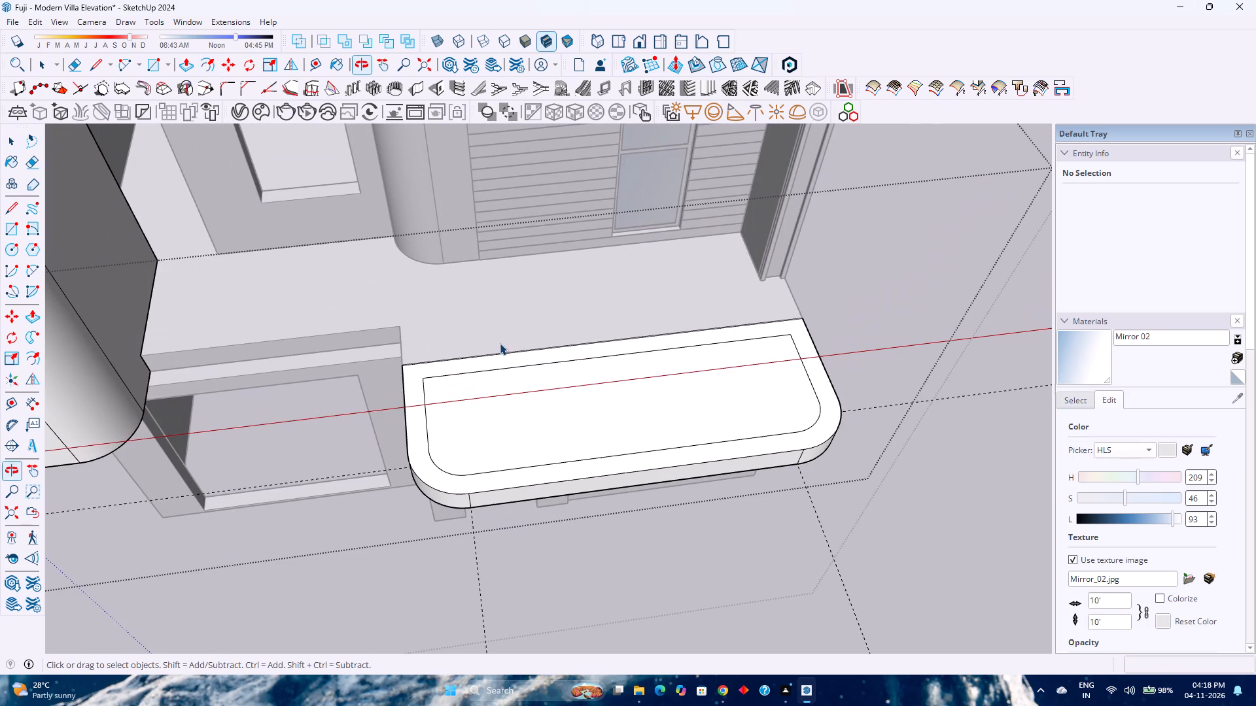
left_click(490, 369)
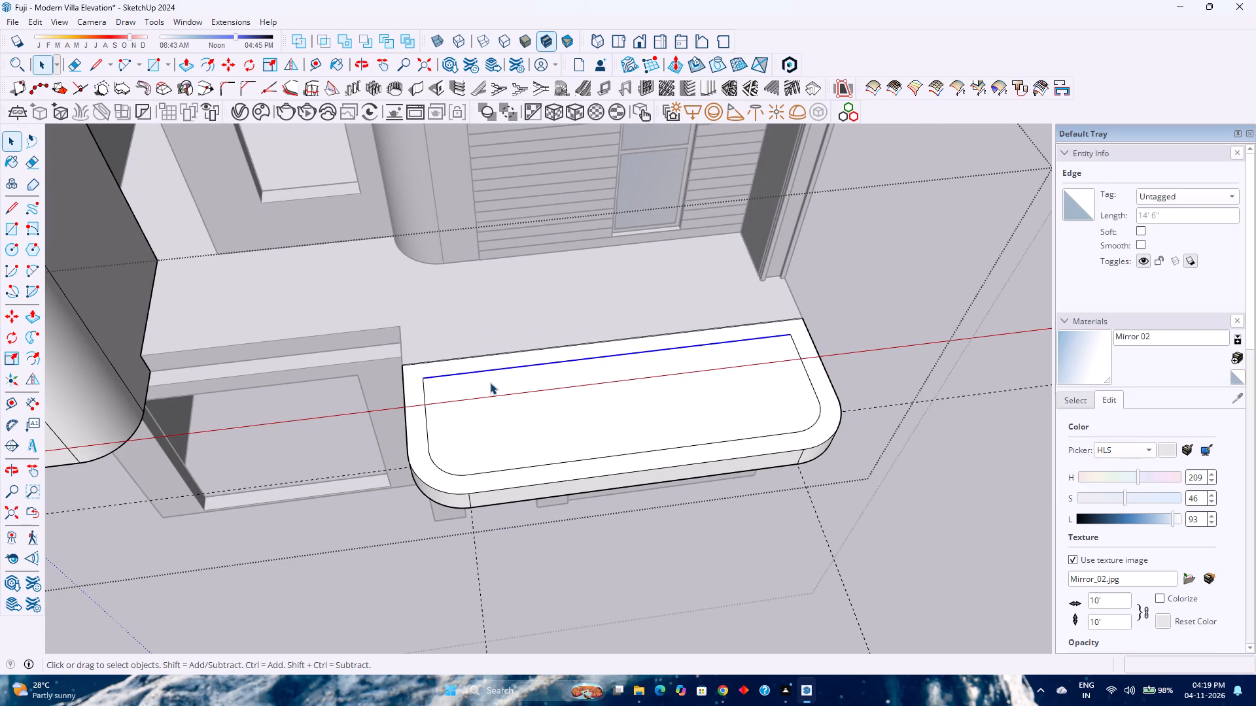
key("Delete")
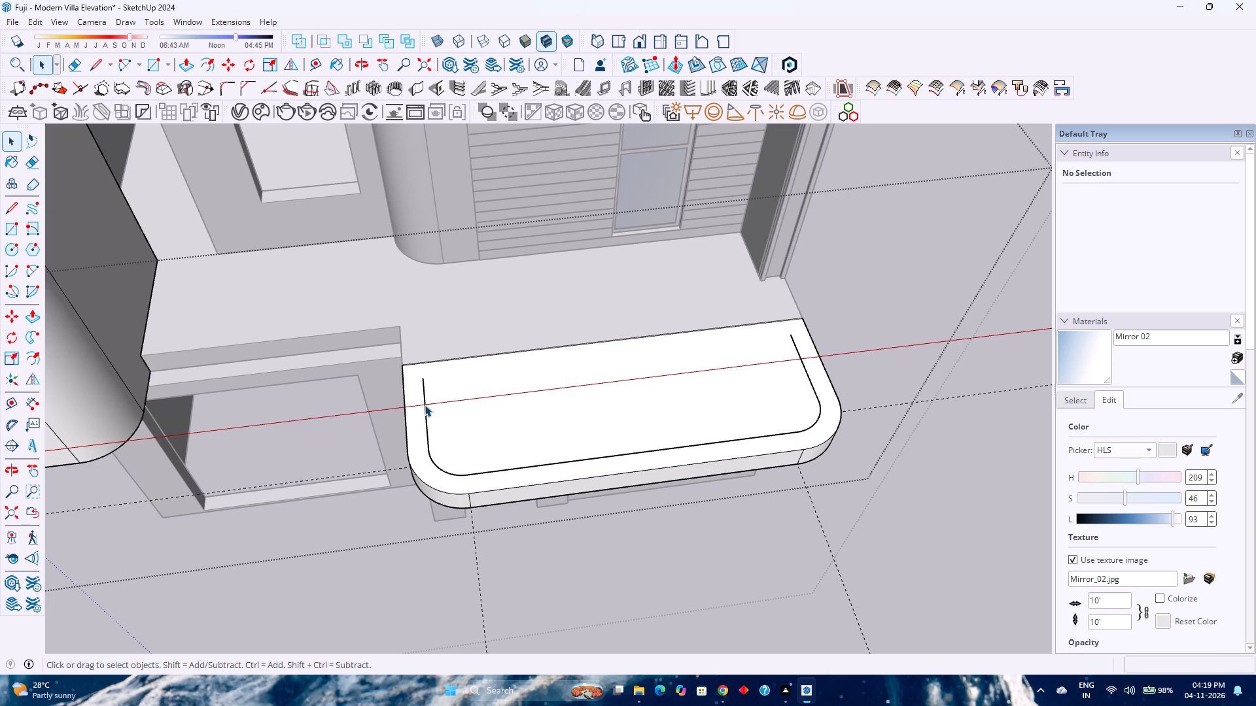
Extend both side lines of the inset outline 9" to meet the slab's edge along the building.
key("l")
left_click(424, 378)
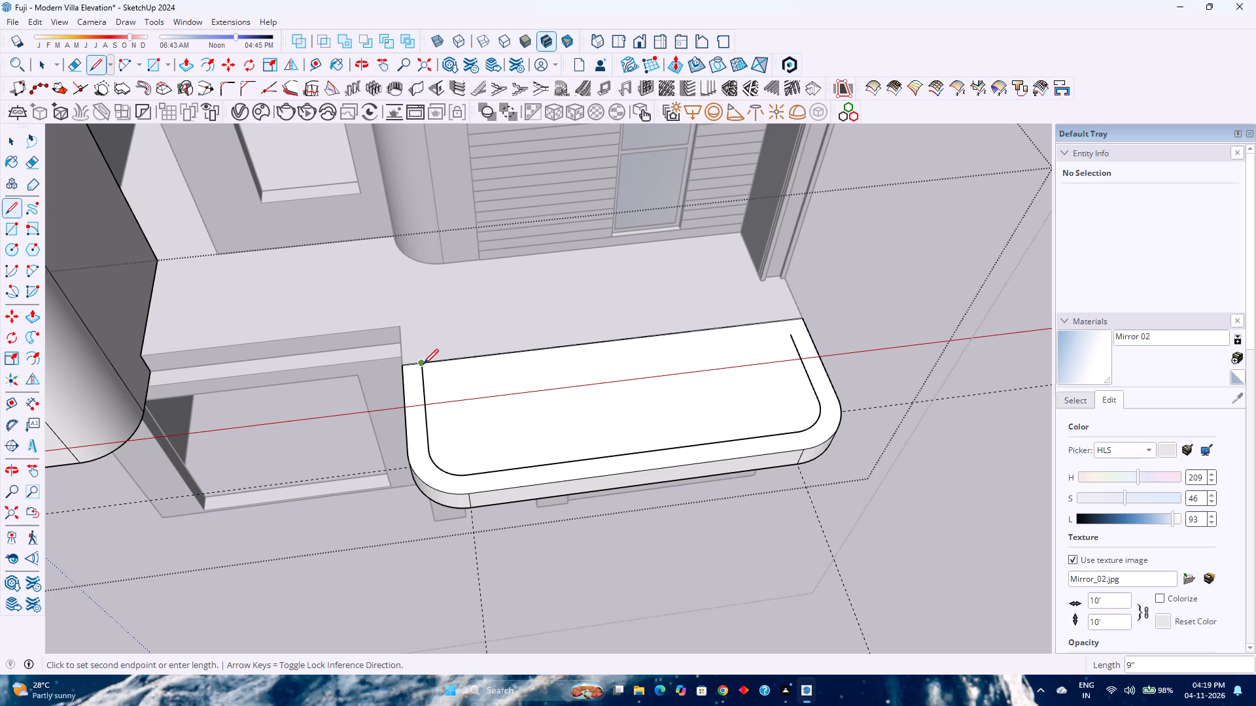
left_click(423, 364)
key("Escape")
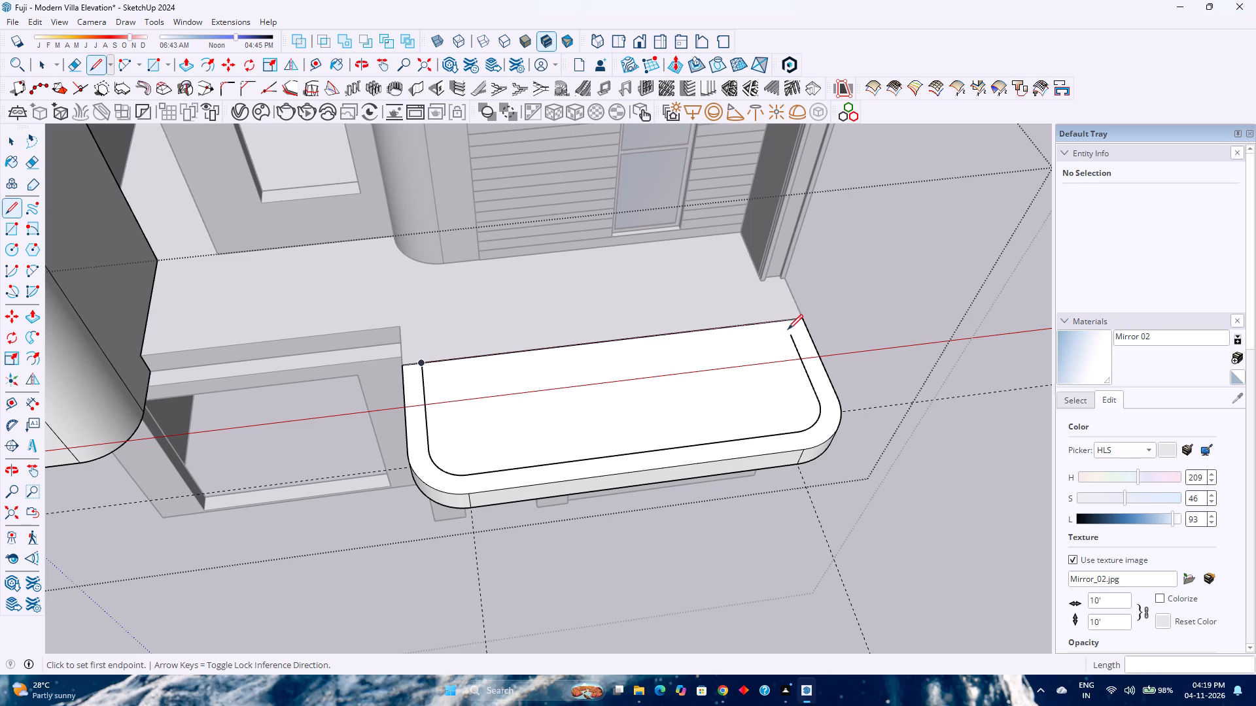
left_click(789, 334)
left_click(782, 323)
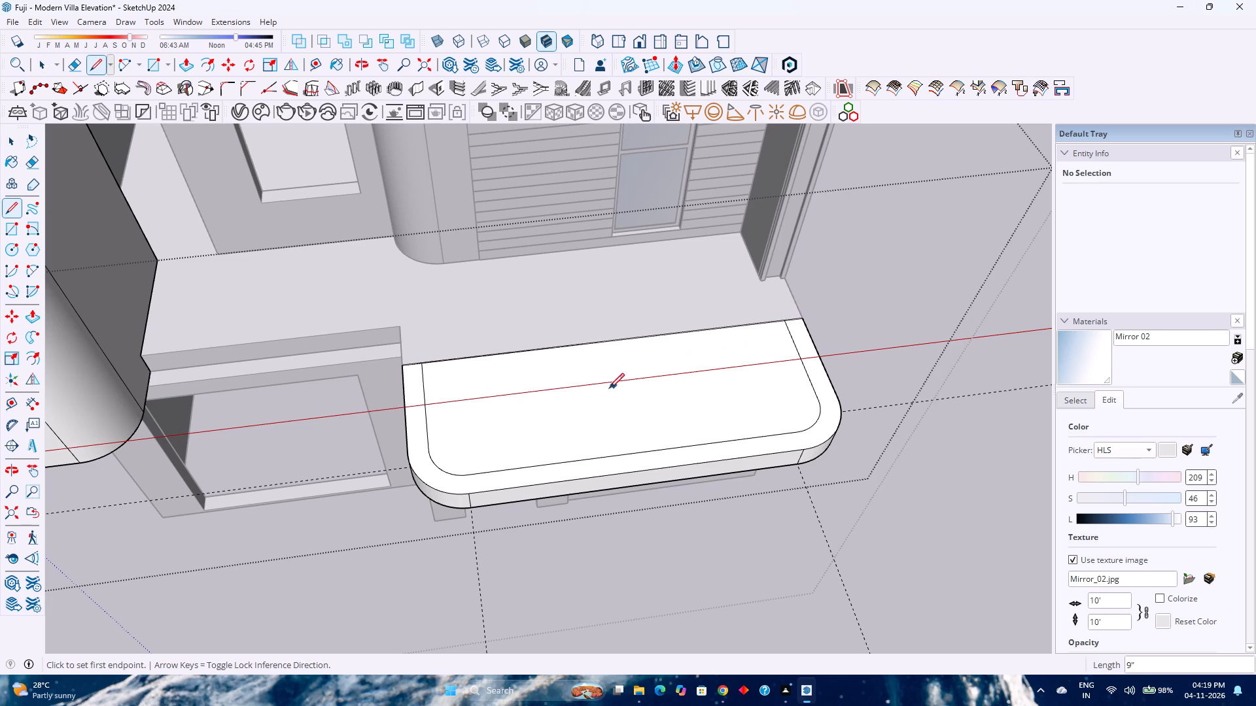
key("space")
Raise the U-shaped border of the slab's top face by 1' with Push/Pull to form a parapet, and leave the group.
left_click(527, 475)
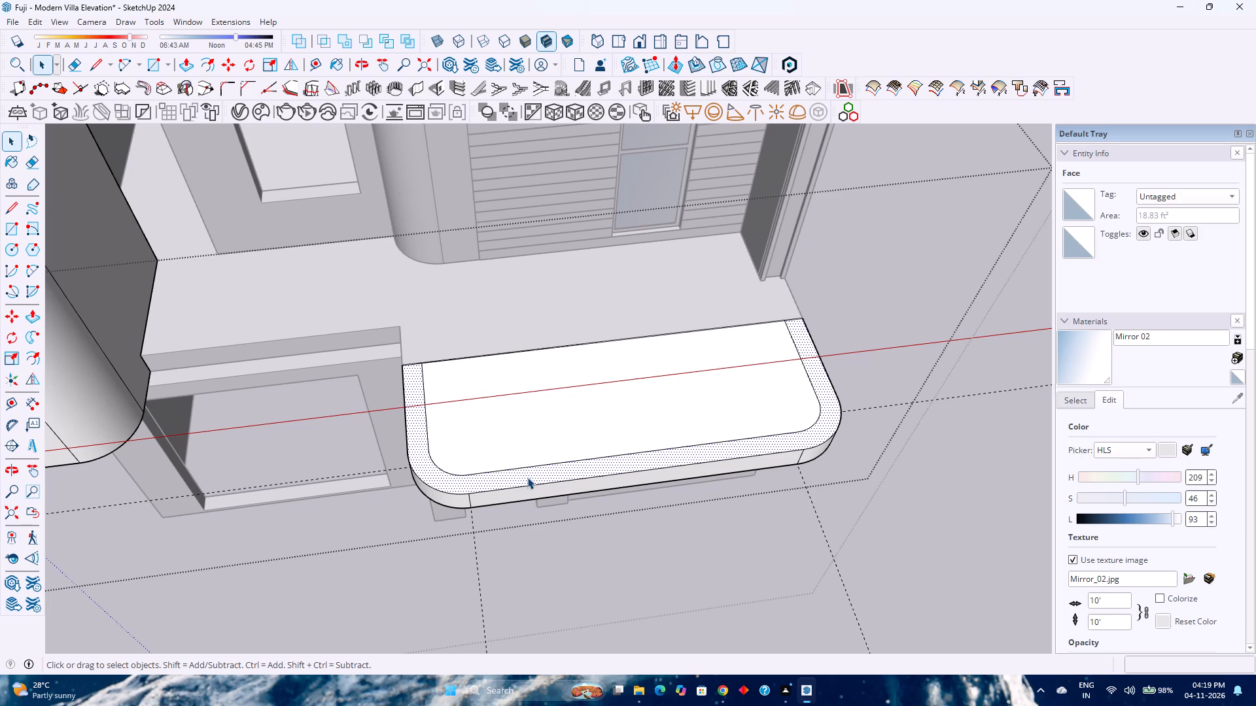
key("p")
left_click(527, 479)
type("1'")
key("Return")
scroll(532, 465, "down", 3)
middle_click_drag(457, 529, 650, 416)
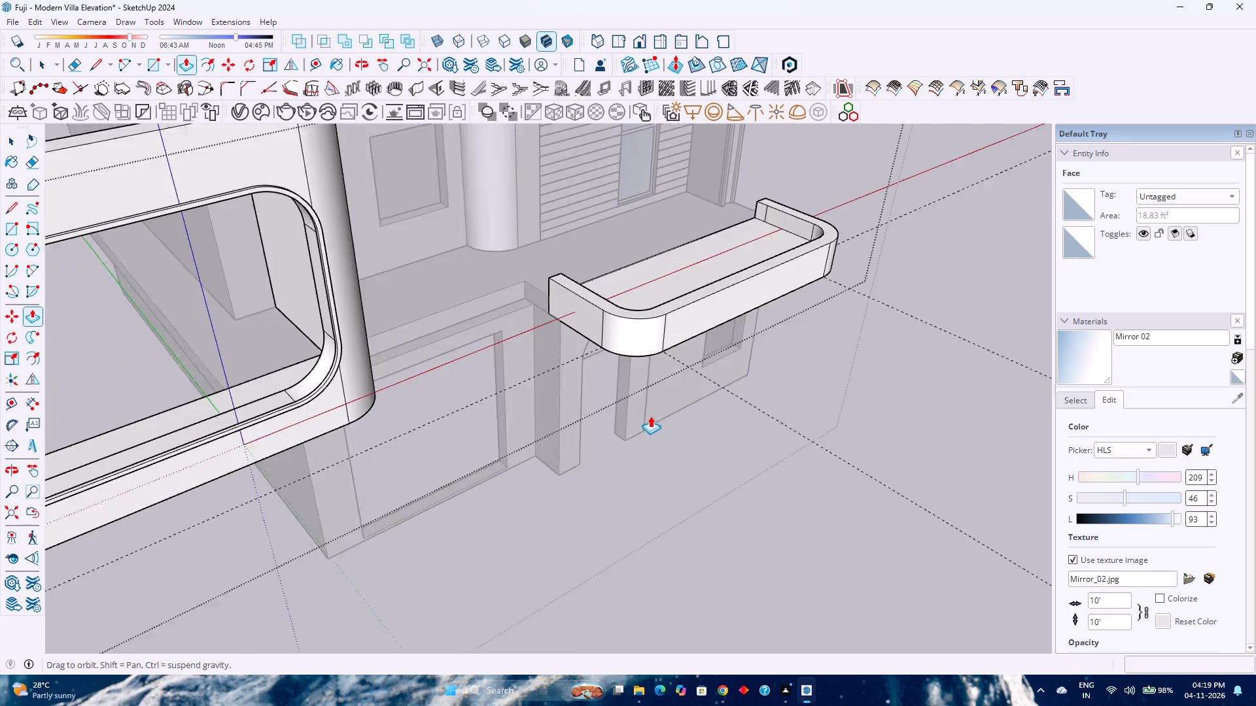
middle_click_drag(650, 416, 649, 416)
scroll(648, 412, "down", 2)
middle_click_drag(538, 437, 508, 543, "shift")
middle_click(508, 543, "shift")
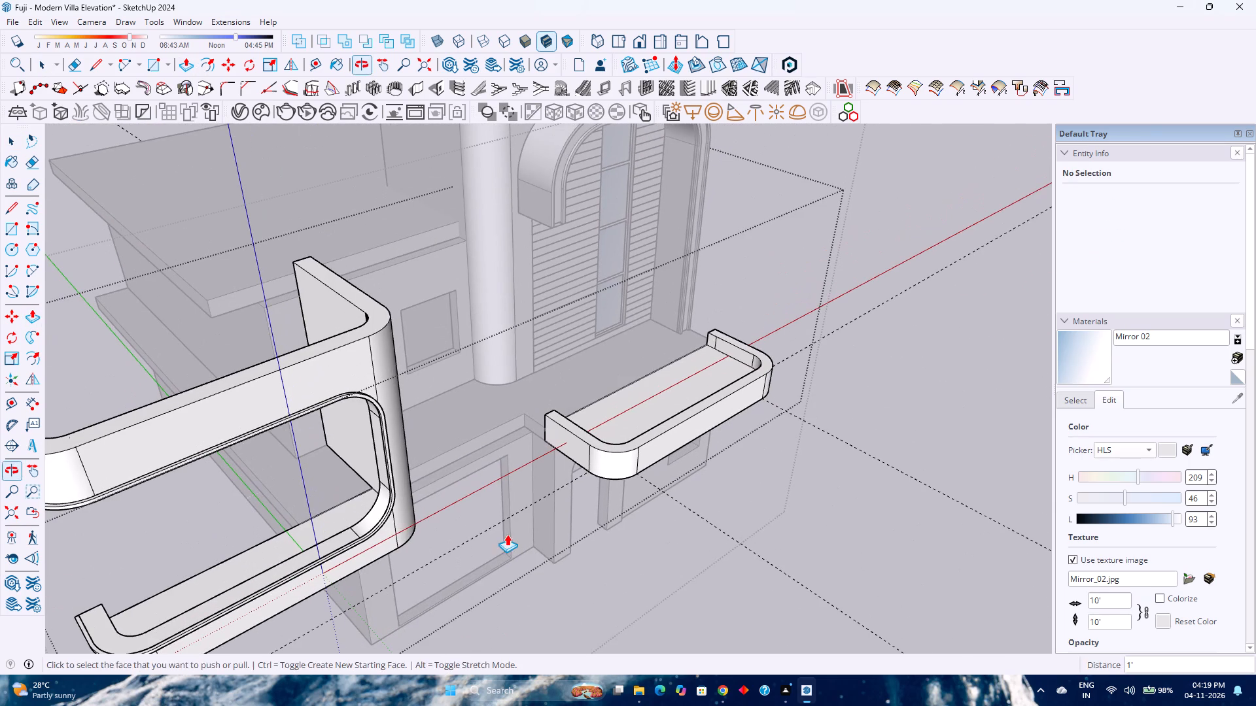
key("space")
key("Escape")
Examine the whole villa from several angles, comparing the C-shaped balcony frame's position with the entrance slab and the building.
scroll(480, 537, "down", 2)
middle_click(480, 537)
middle_click_drag(477, 539, 423, 490)
middle_click(415, 476)
middle_click(414, 467)
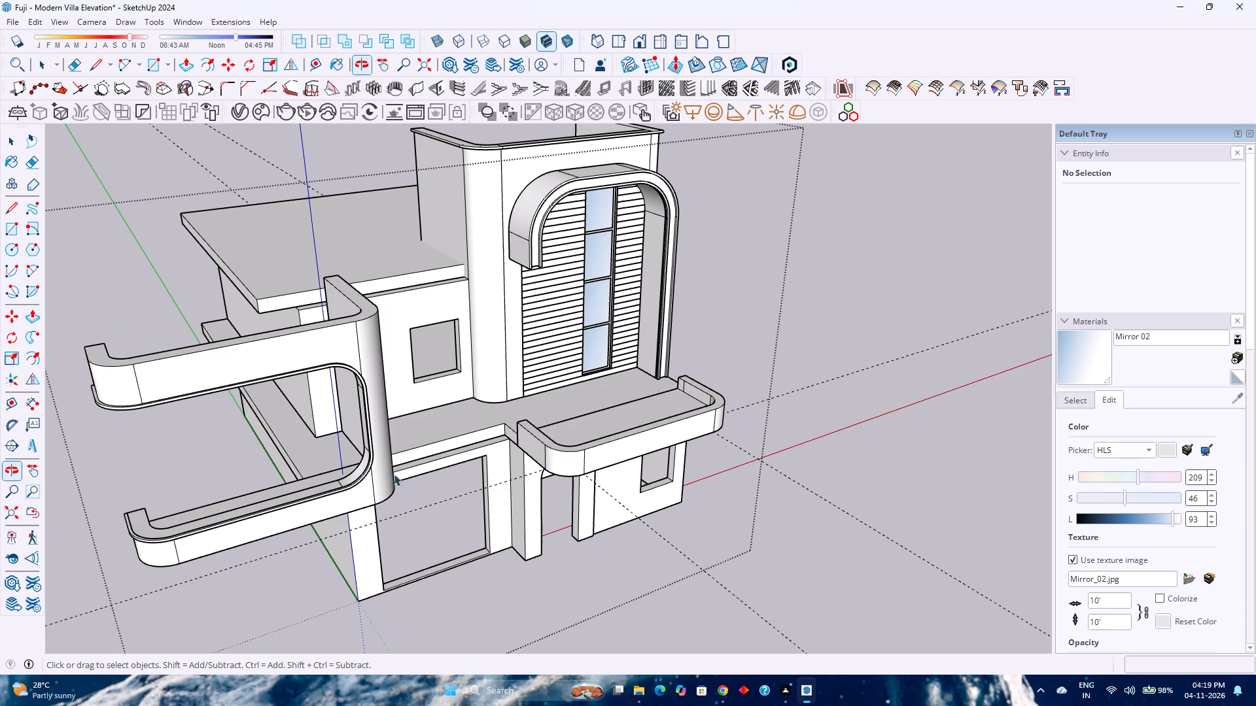
left_click(389, 478)
scroll(385, 487, "up", 2)
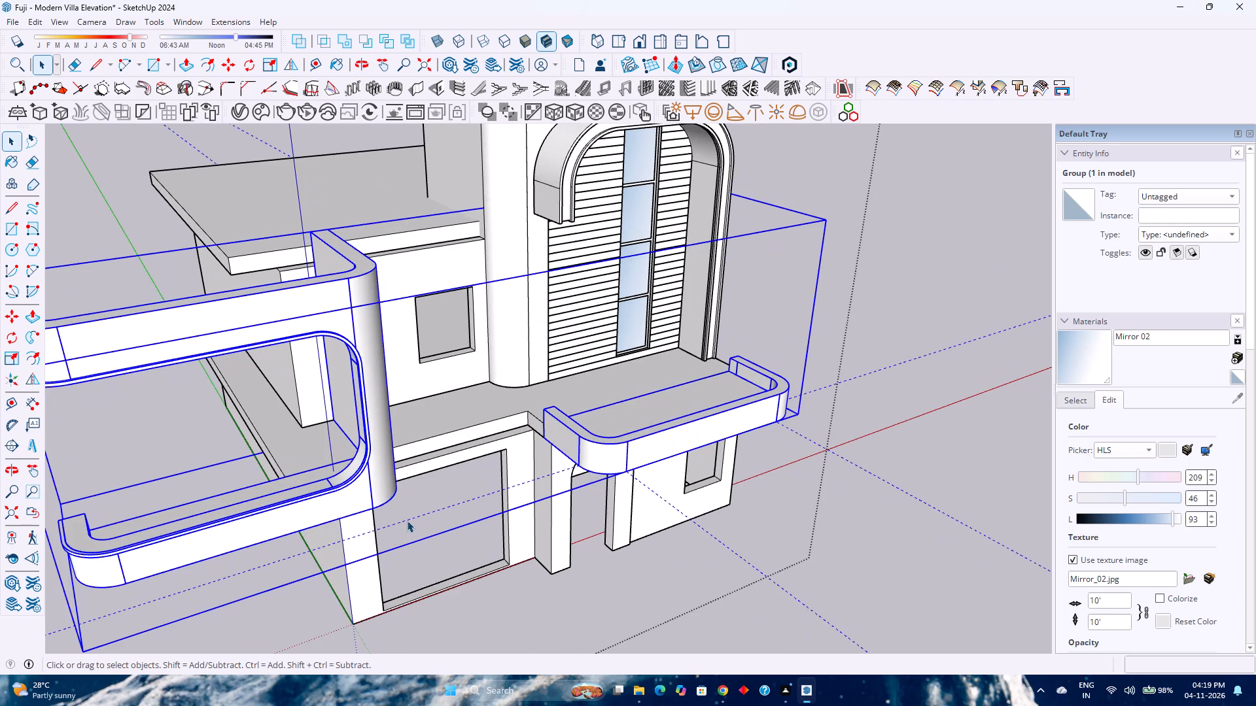
middle_click_drag(407, 520, 345, 420)
middle_click(345, 420)
middle_click(345, 418)
scroll(413, 411, "up", 1, "shift")
middle_click_drag(414, 411, 472, 480, "shift")
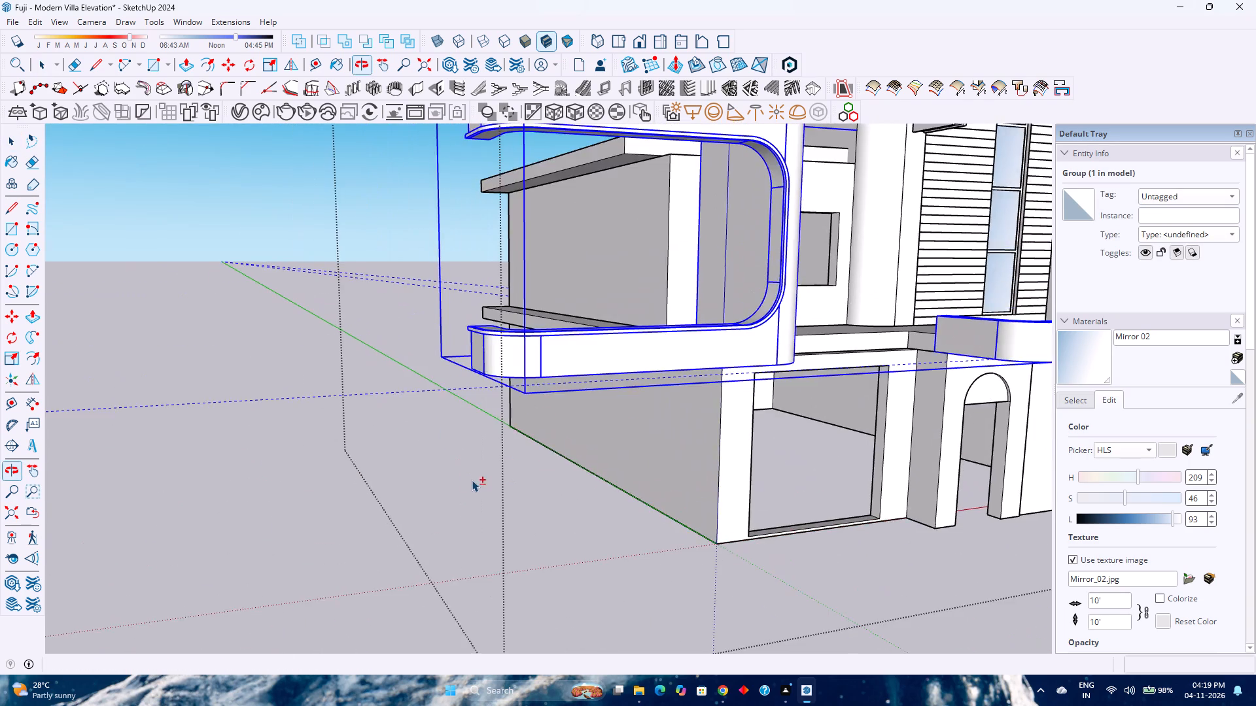
middle_click(472, 480, "shift")
scroll(472, 480, "down", 2)
middle_click_drag(491, 469, 371, 525, "shift")
middle_click(354, 528, "shift")
middle_click_drag(336, 520, 310, 455)
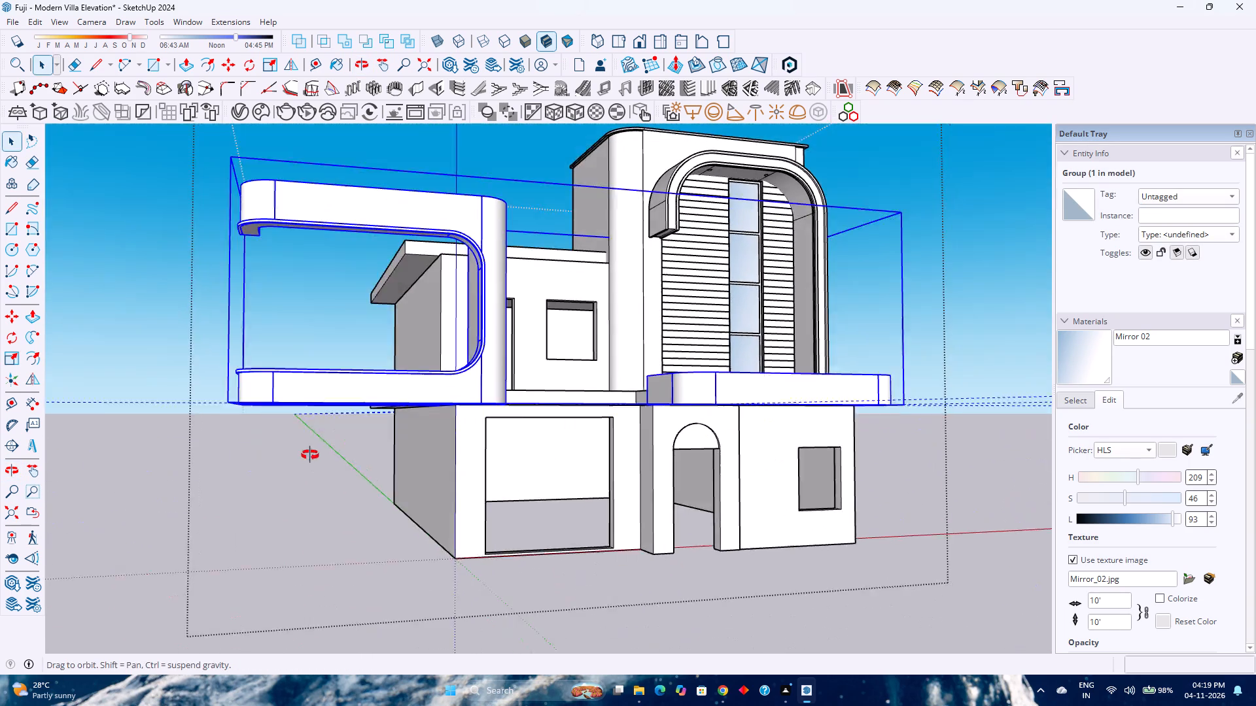
middle_click_drag(310, 455, 308, 443)
middle_click(308, 443)
middle_click_drag(467, 387, 402, 480, "shift")
middle_click(402, 480, "shift")
middle_click_drag(391, 464, 315, 537)
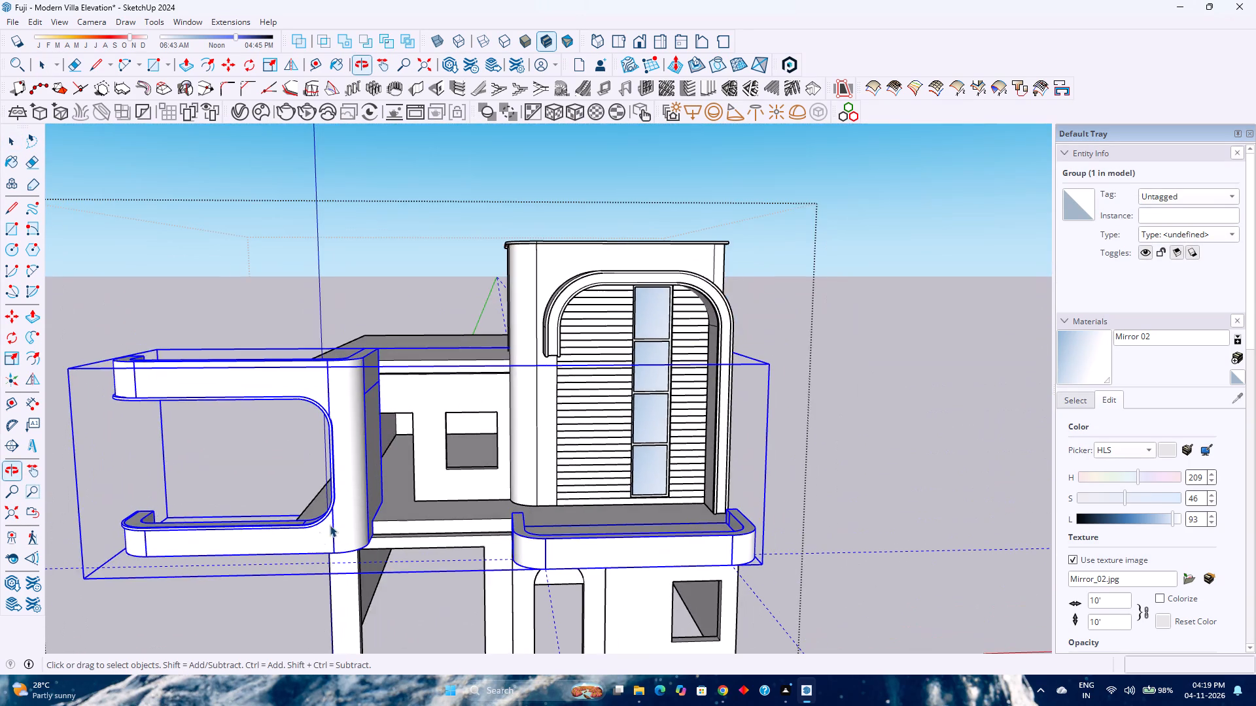
Inside the facade group, move the C-shaped balcony frame horizontally until its rear corner meets the ledge corner beside the entrance slab.
double_click(332, 524)
left_click(345, 533)
key("m")
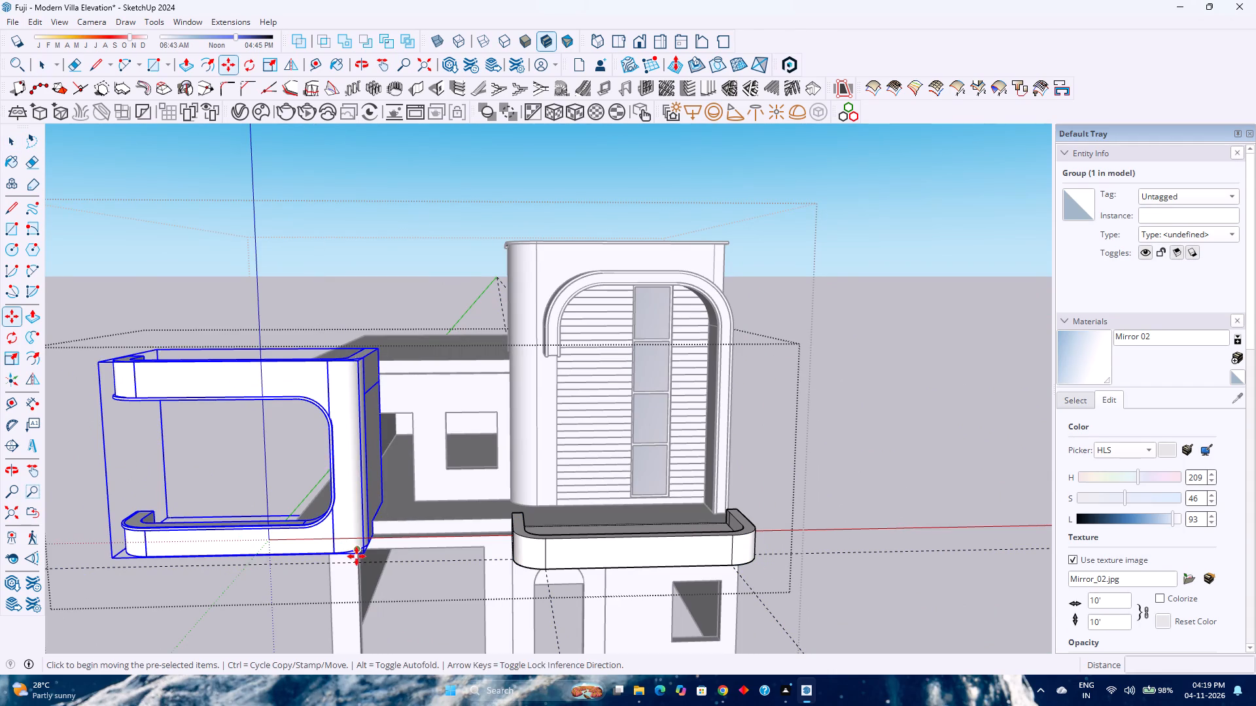
scroll(357, 556, "up", 9)
middle_click_drag(377, 539, 353, 604)
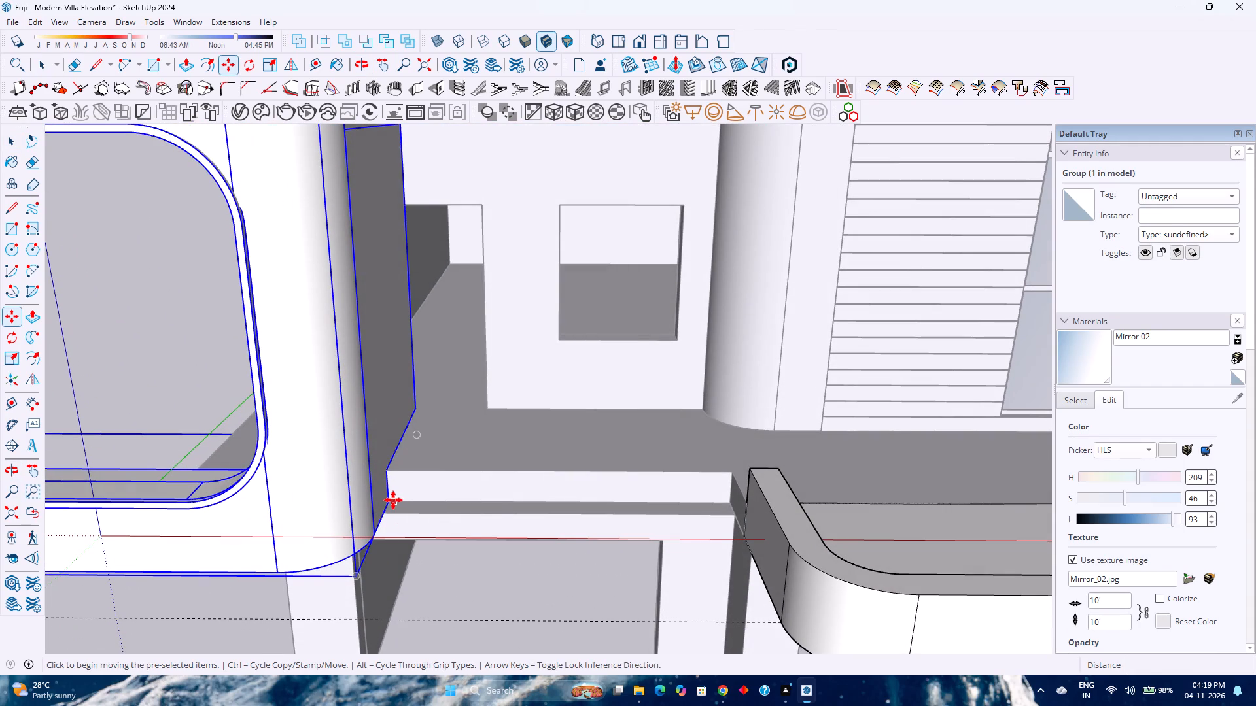
left_click(392, 499)
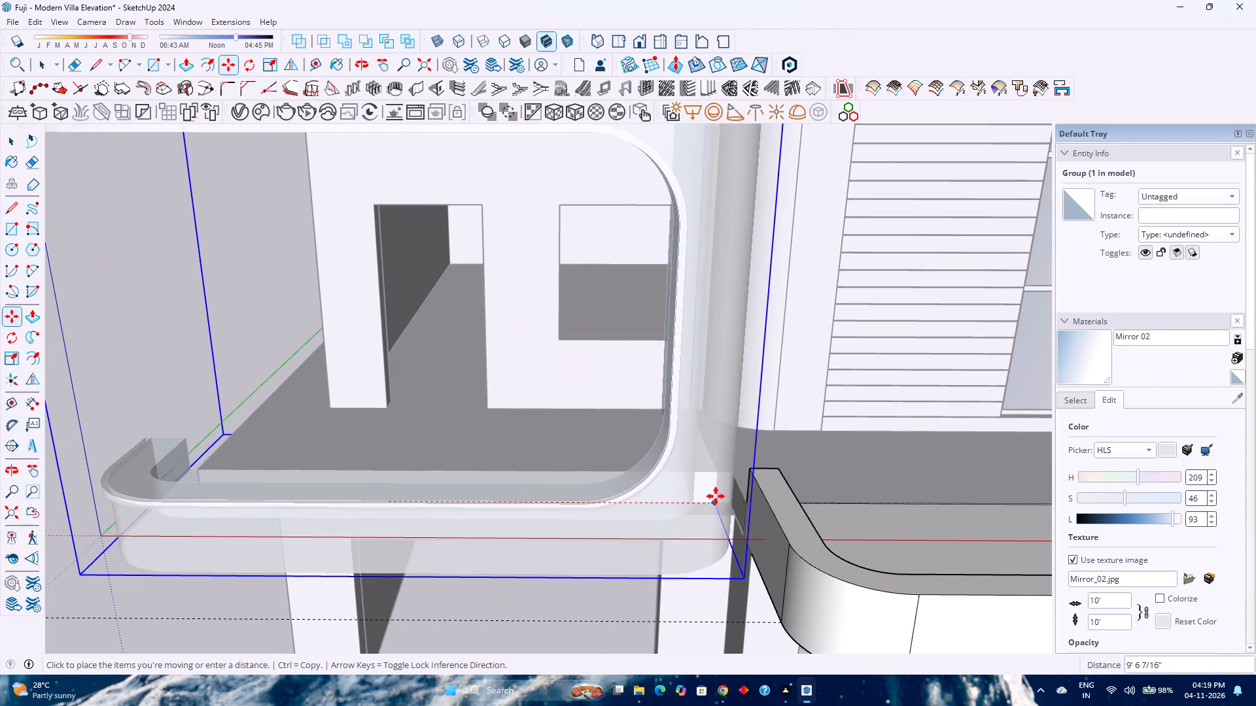
left_click(726, 497)
Examine the moved balcony frame from below, front and above to check how it meets the building and entrance slab.
scroll(715, 521, "down", 3)
middle_click_drag(715, 521, 620, 494)
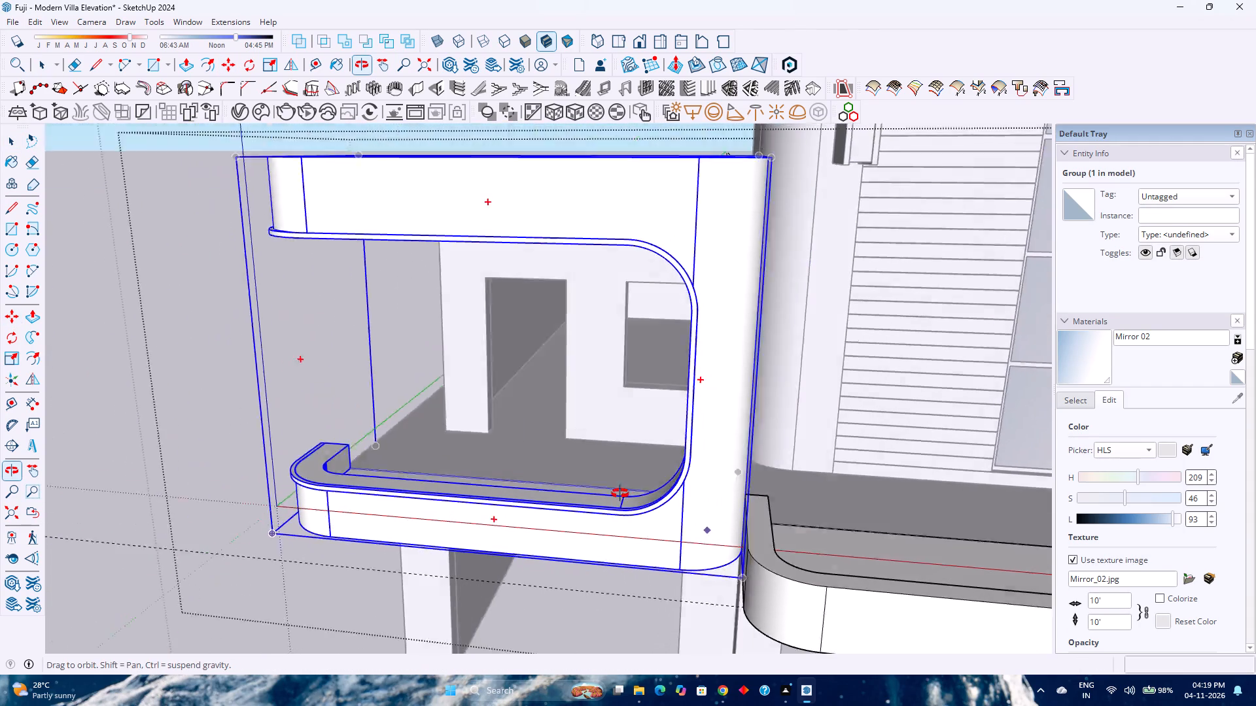
middle_click_drag(620, 494, 673, 428)
middle_click(674, 428)
scroll(698, 443, "down", 3)
middle_click_drag(667, 553, 641, 401)
scroll(635, 345, "up", 1)
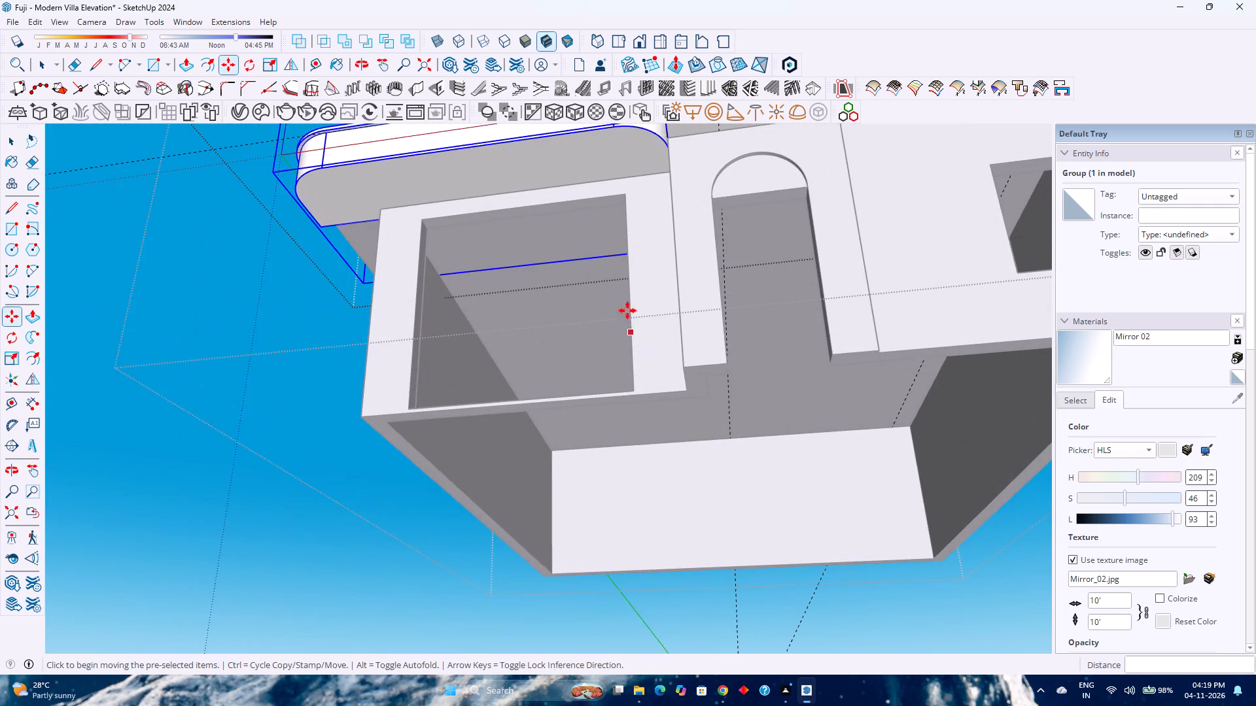
scroll(684, 219, "up", 1)
middle_click_drag(645, 241, 669, 420, "shift")
middle_click_drag(635, 397, 781, 503)
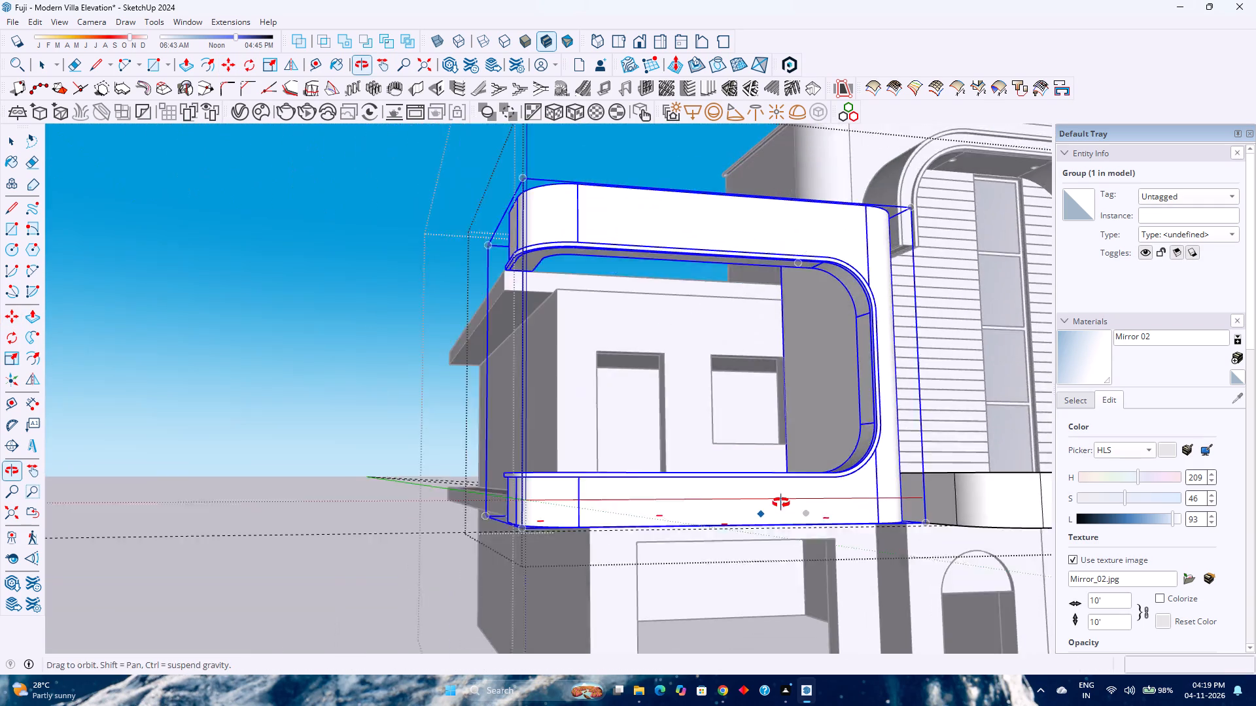
middle_click_drag(781, 503, 782, 504)
middle_click_drag(790, 479, 659, 400, "shift")
middle_click_drag(671, 397, 563, 550)
middle_click(563, 550)
middle_click_drag(555, 467, 611, 372, "shift")
scroll(609, 372, "down", 3)
middle_click_drag(565, 471, 603, 370, "shift")
middle_click(604, 369, "shift")
scroll(580, 433, "up", 2)
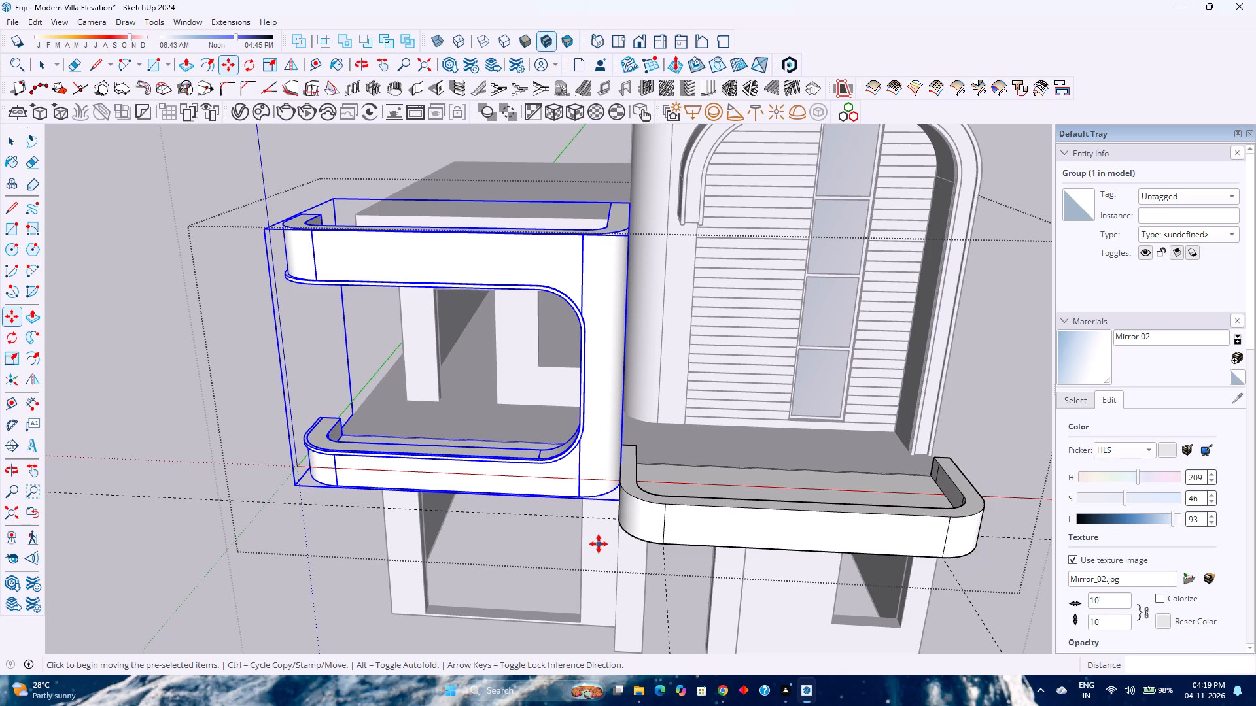
scroll(599, 566, "down", 3)
scroll(596, 561, "up", 1)
scroll(594, 558, "down", 2)
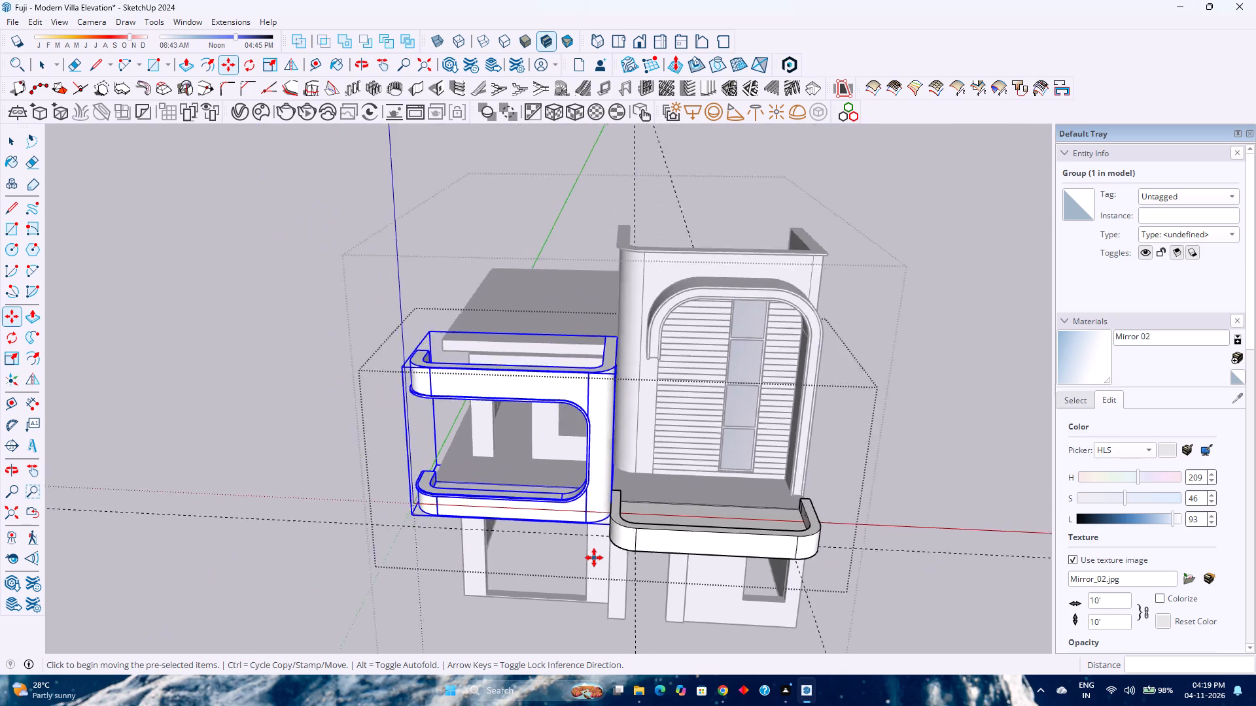
Examine the underside of the C-shaped balcony frame and entrance slab where they overhang the ground-floor walls.
scroll(594, 558, "down", 2)
scroll(594, 558, "up", 1)
middle_click_drag(595, 558, 654, 440)
middle_click_drag(661, 431, 672, 415)
middle_click(698, 380)
scroll(691, 401, "up", 3)
middle_click_drag(686, 480, 670, 333)
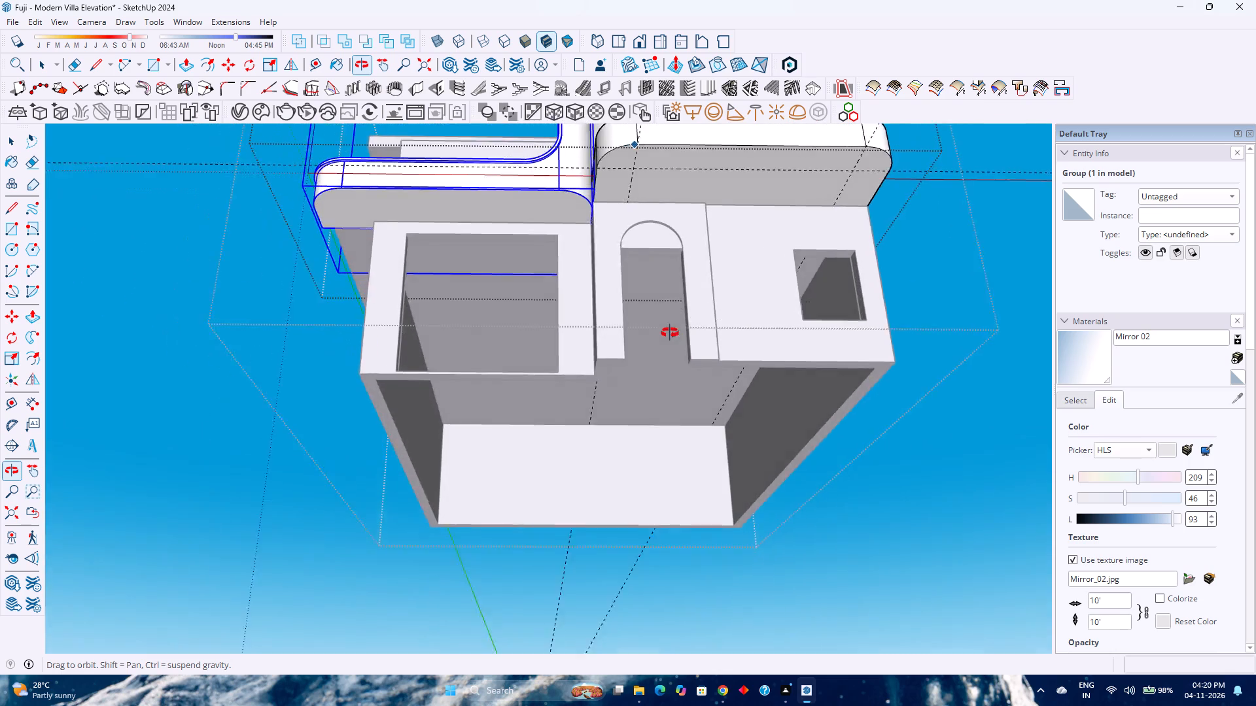
middle_click_drag(670, 333, 760, 371)
middle_click(760, 371)
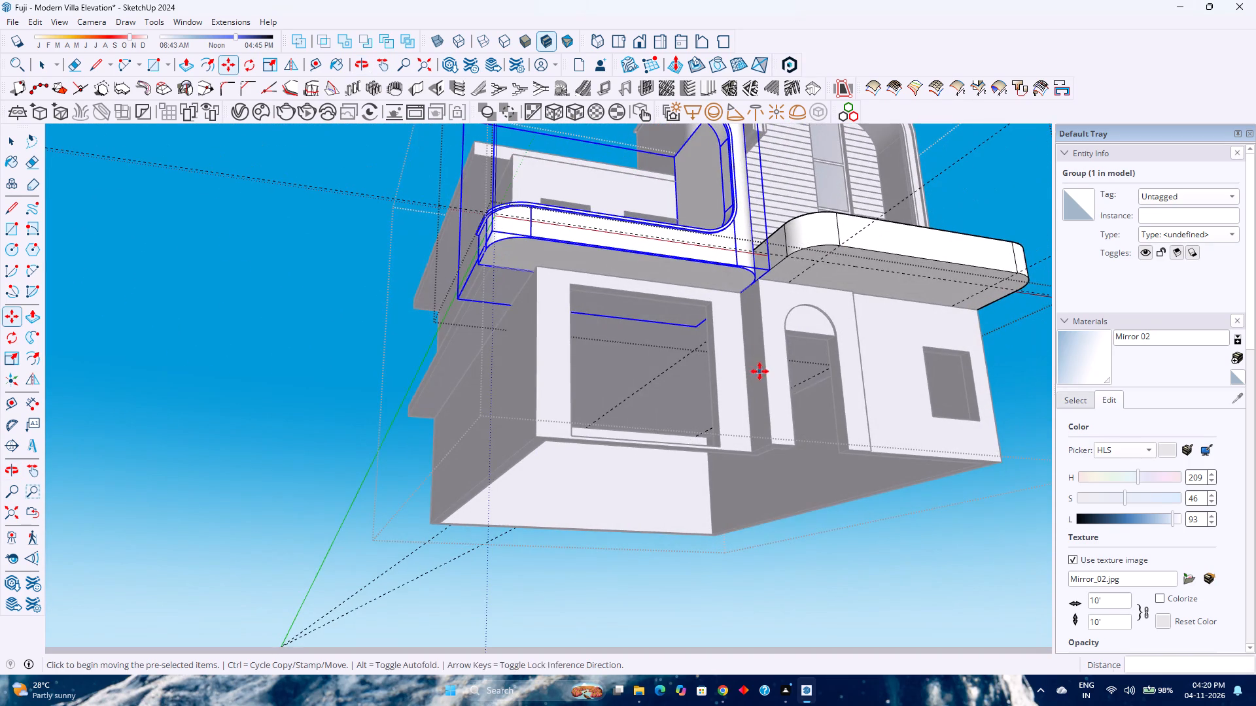
scroll(728, 275, "up", 7)
scroll(737, 280, "down", 2)
scroll(737, 280, "up", 3)
scroll(737, 280, "down", 3)
scroll(737, 280, "up", 1)
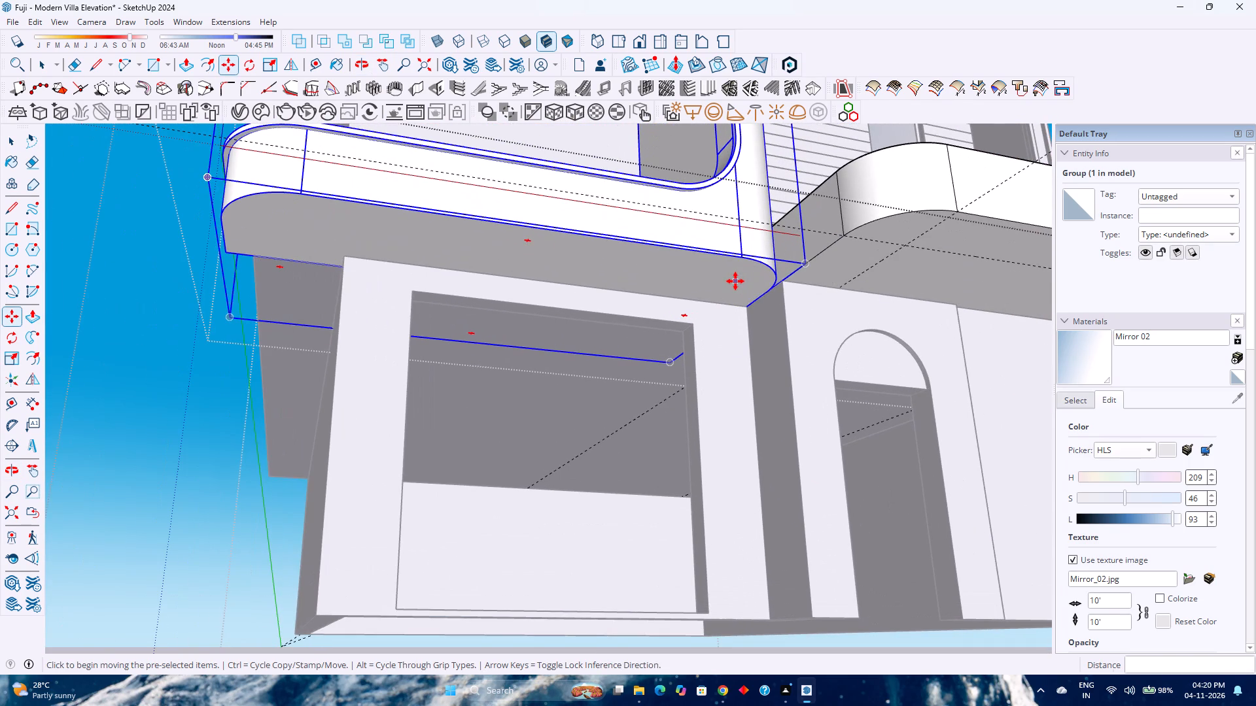
scroll(731, 285, "up", 2)
scroll(729, 285, "down", 1)
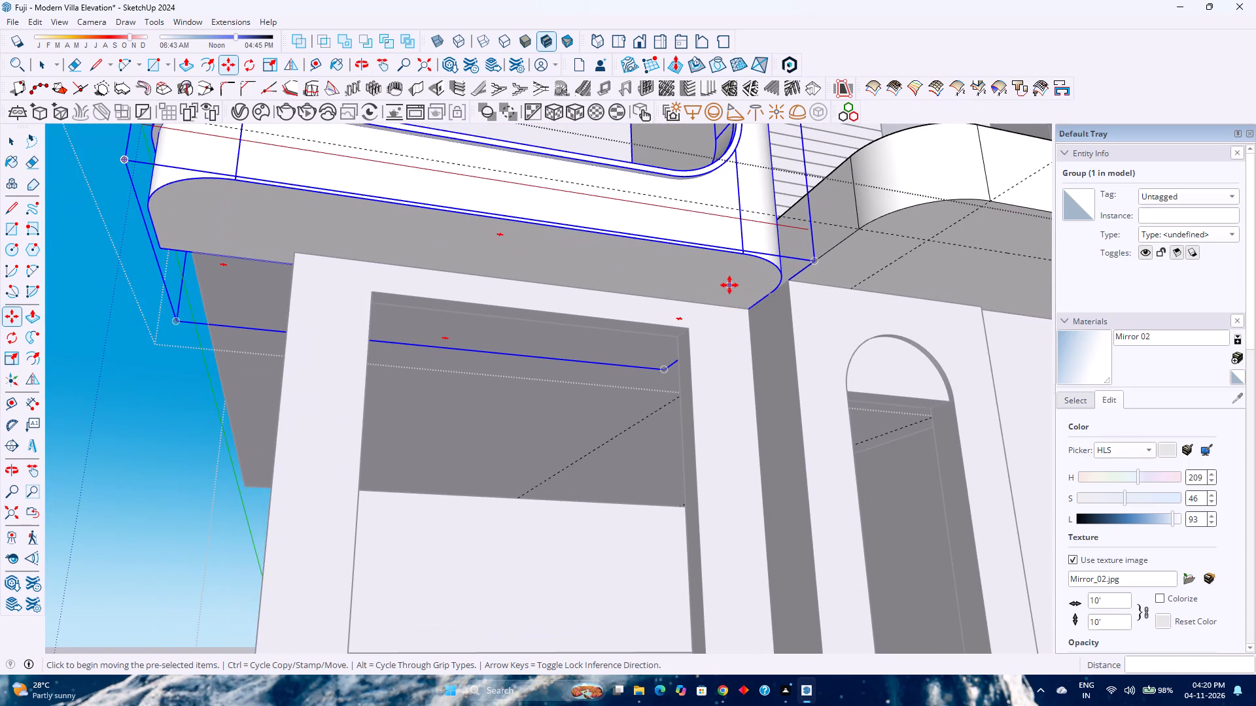
scroll(729, 285, "down", 1)
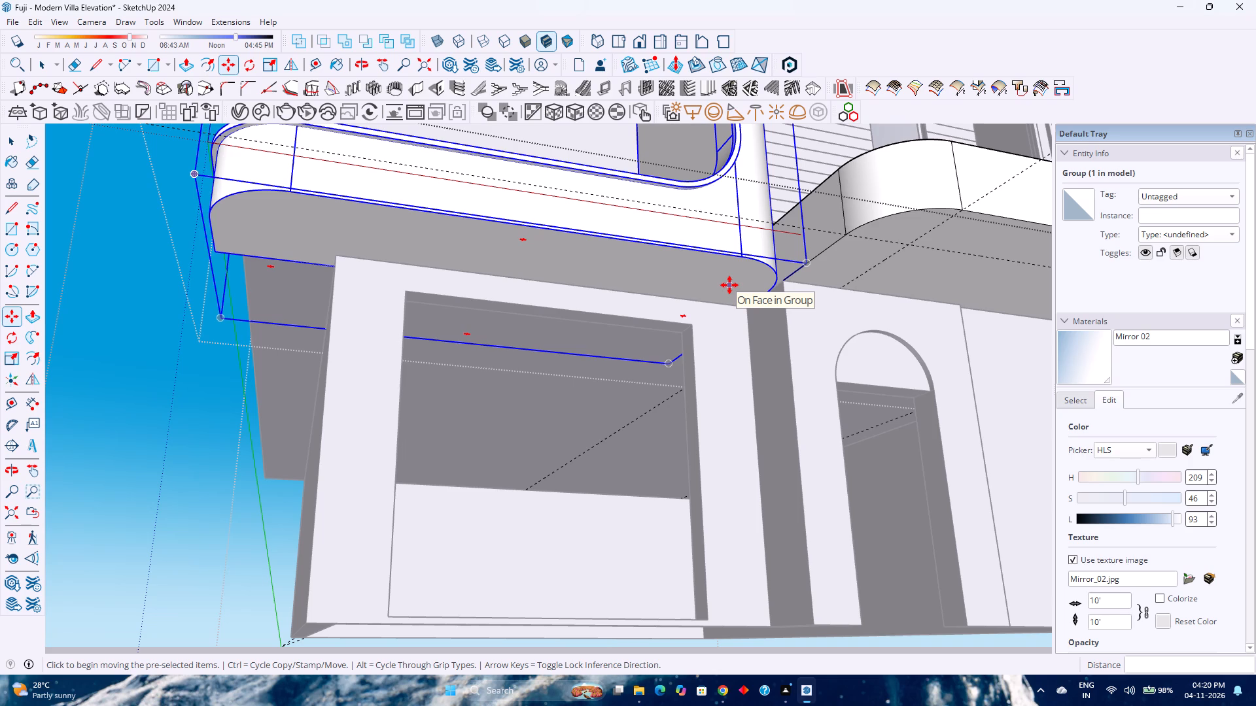
scroll(729, 285, "up", 1)
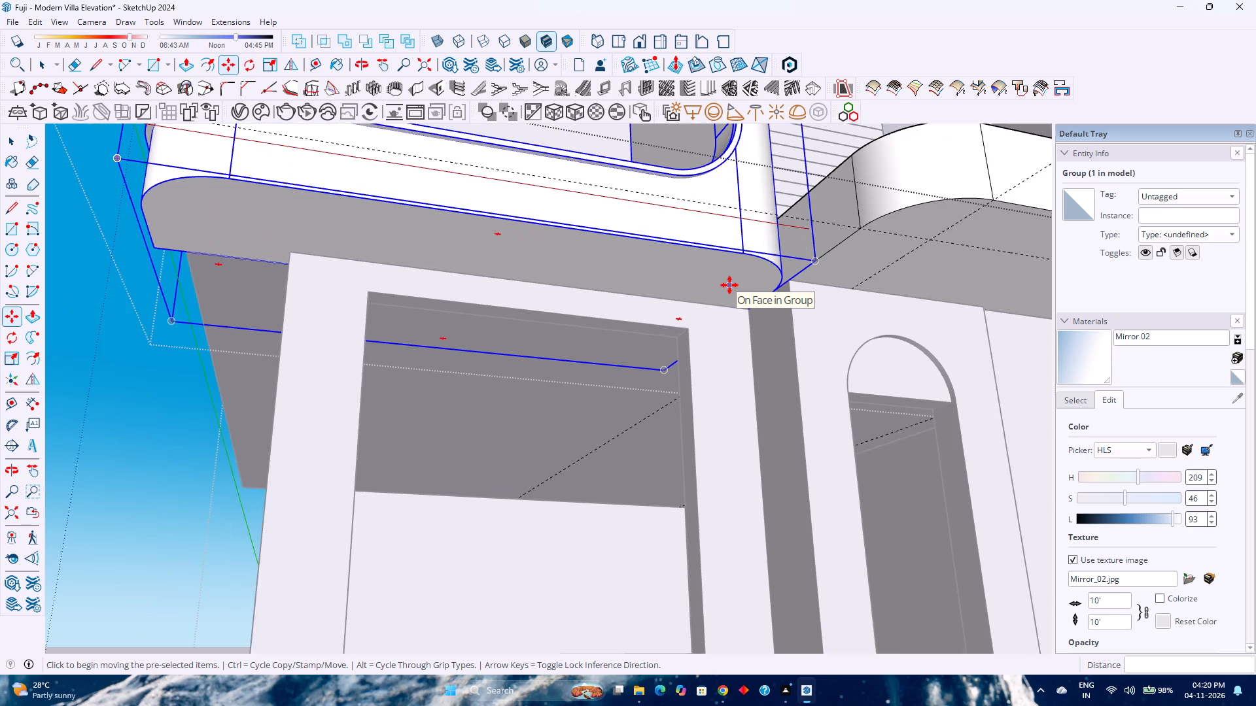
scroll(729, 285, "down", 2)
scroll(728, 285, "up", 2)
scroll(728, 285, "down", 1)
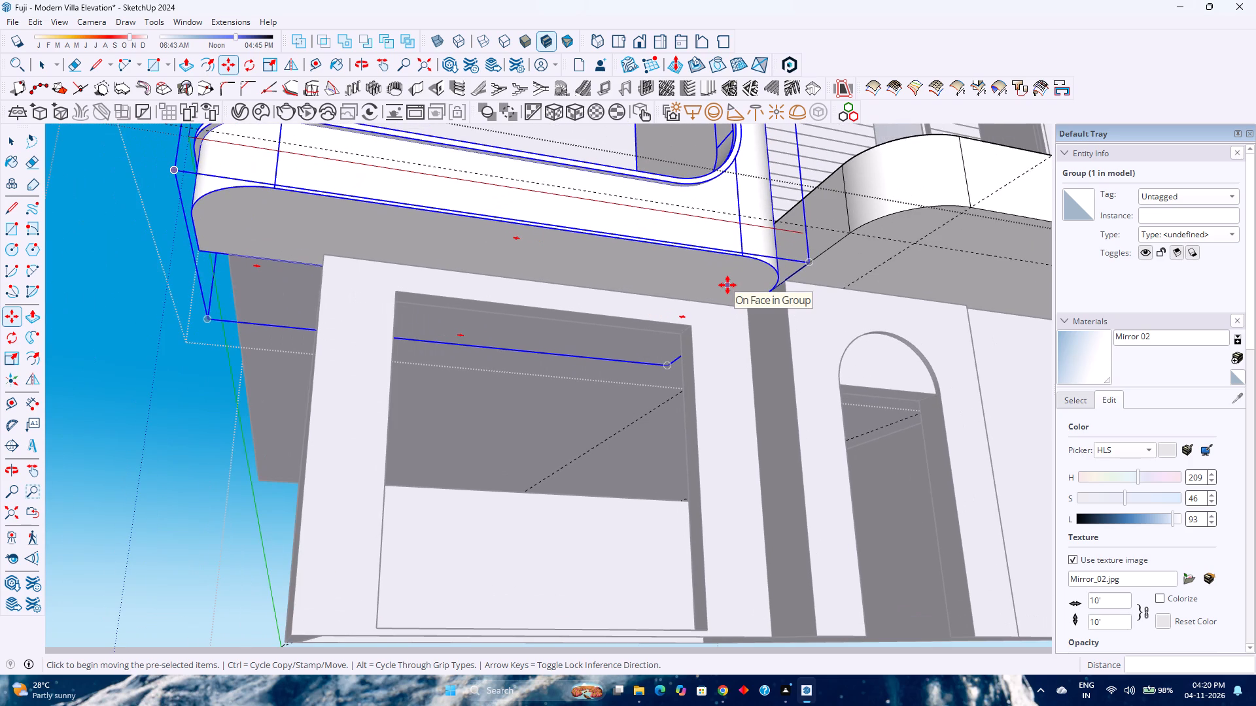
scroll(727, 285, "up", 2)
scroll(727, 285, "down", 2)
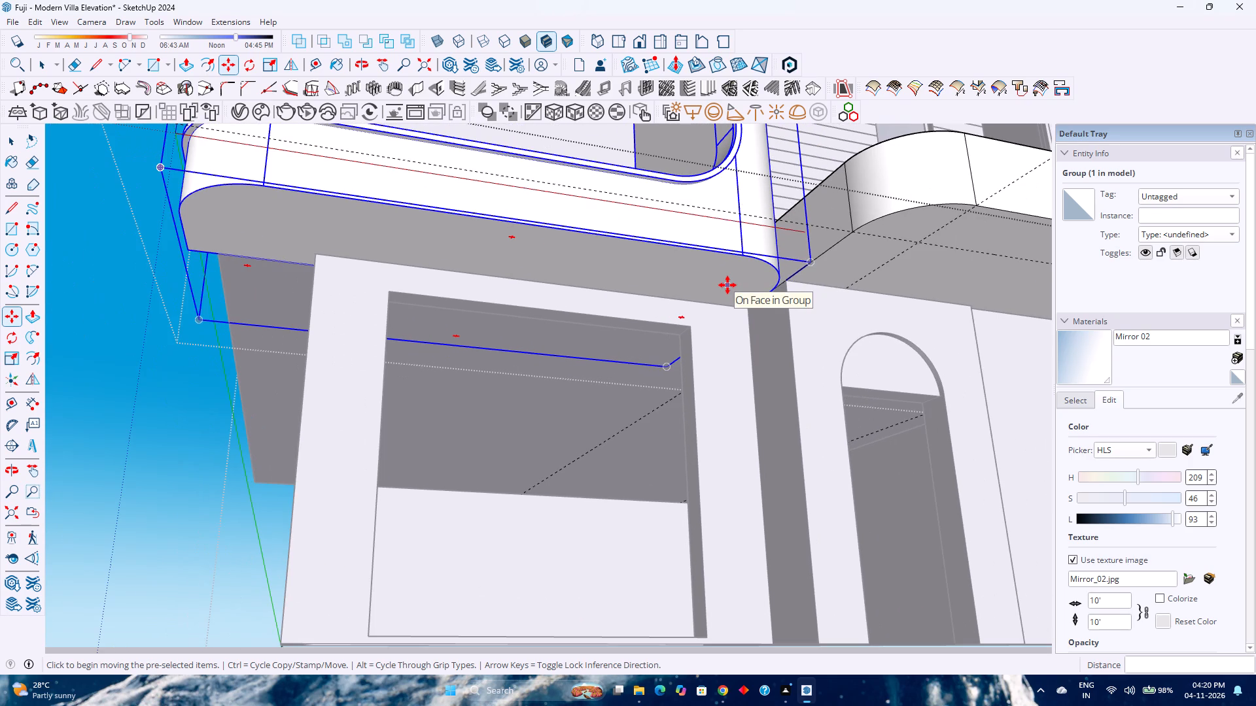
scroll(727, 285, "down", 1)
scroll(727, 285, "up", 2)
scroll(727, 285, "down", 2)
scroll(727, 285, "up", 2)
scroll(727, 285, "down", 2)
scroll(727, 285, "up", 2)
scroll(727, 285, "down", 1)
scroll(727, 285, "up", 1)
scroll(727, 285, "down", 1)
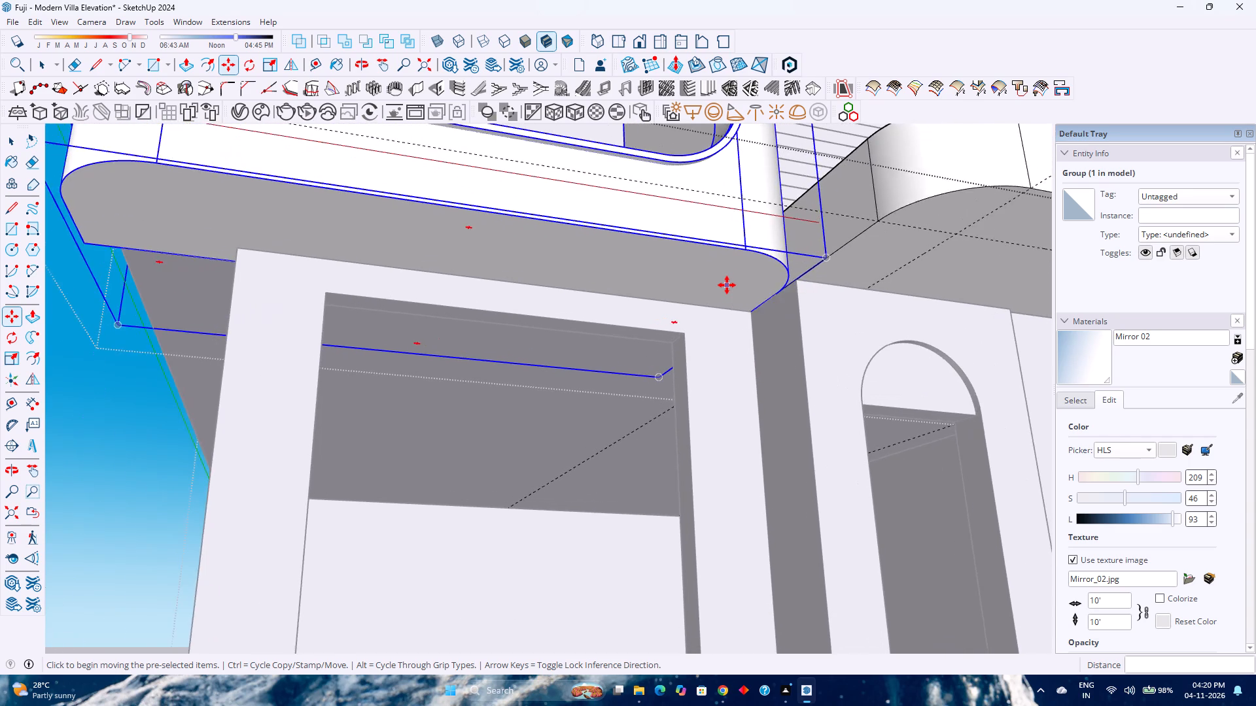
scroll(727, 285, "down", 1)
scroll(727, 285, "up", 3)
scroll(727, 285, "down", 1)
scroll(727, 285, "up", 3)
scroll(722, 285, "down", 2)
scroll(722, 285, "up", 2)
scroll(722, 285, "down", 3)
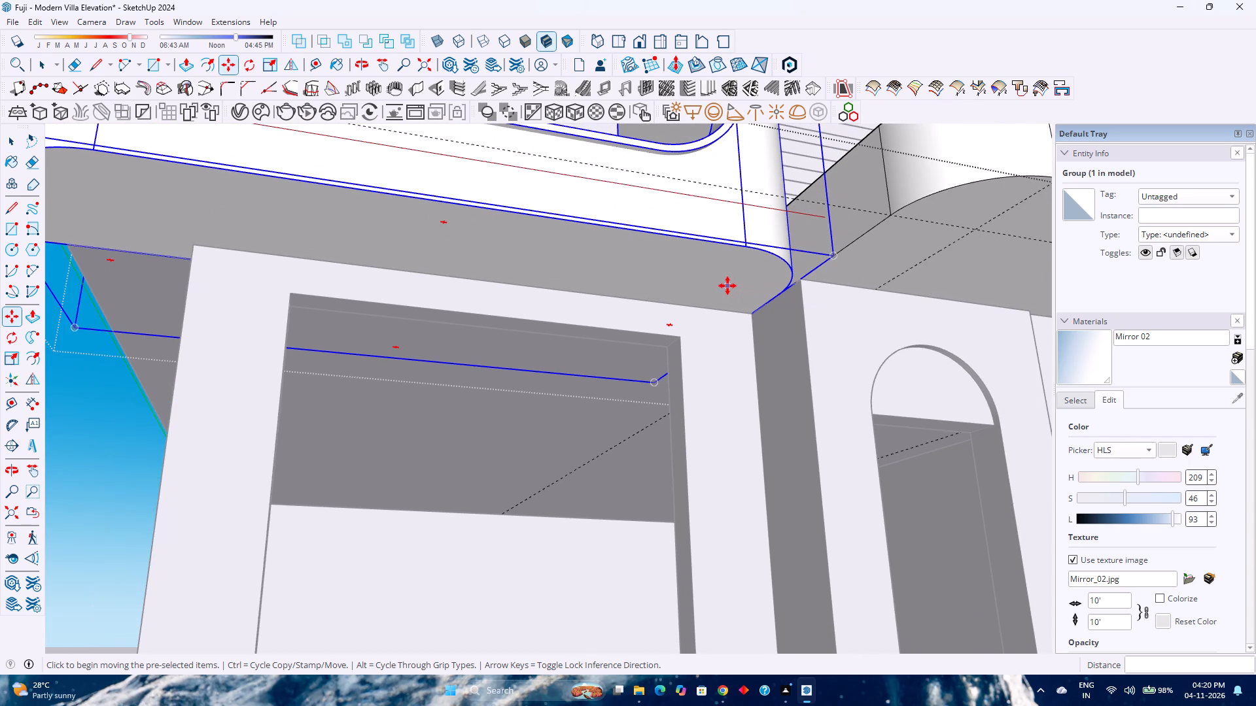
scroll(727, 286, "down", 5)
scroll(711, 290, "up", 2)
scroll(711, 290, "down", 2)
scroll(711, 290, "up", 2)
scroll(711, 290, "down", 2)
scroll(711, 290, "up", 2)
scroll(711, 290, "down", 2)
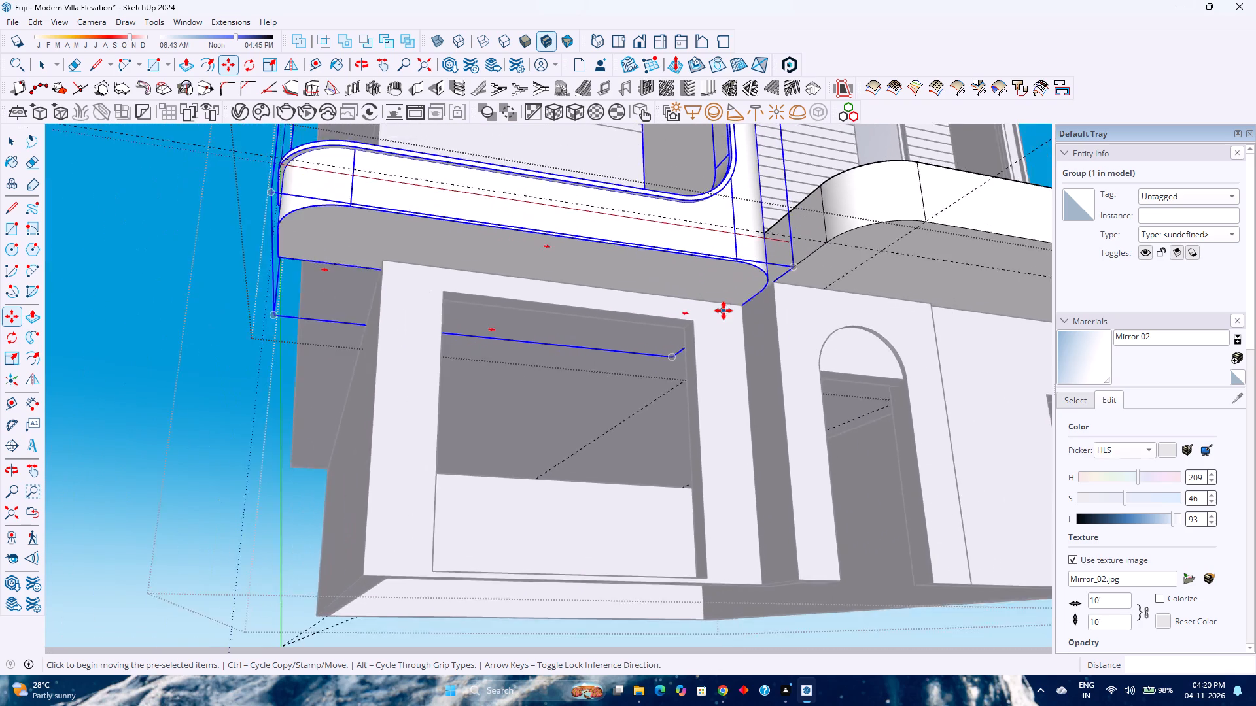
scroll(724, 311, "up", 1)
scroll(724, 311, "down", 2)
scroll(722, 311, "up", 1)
Examine the junction where the balcony frame's rounded lower corner meets the entrance slab and the recessed wall, from below and in front.
middle_click_drag(777, 311, 552, 407)
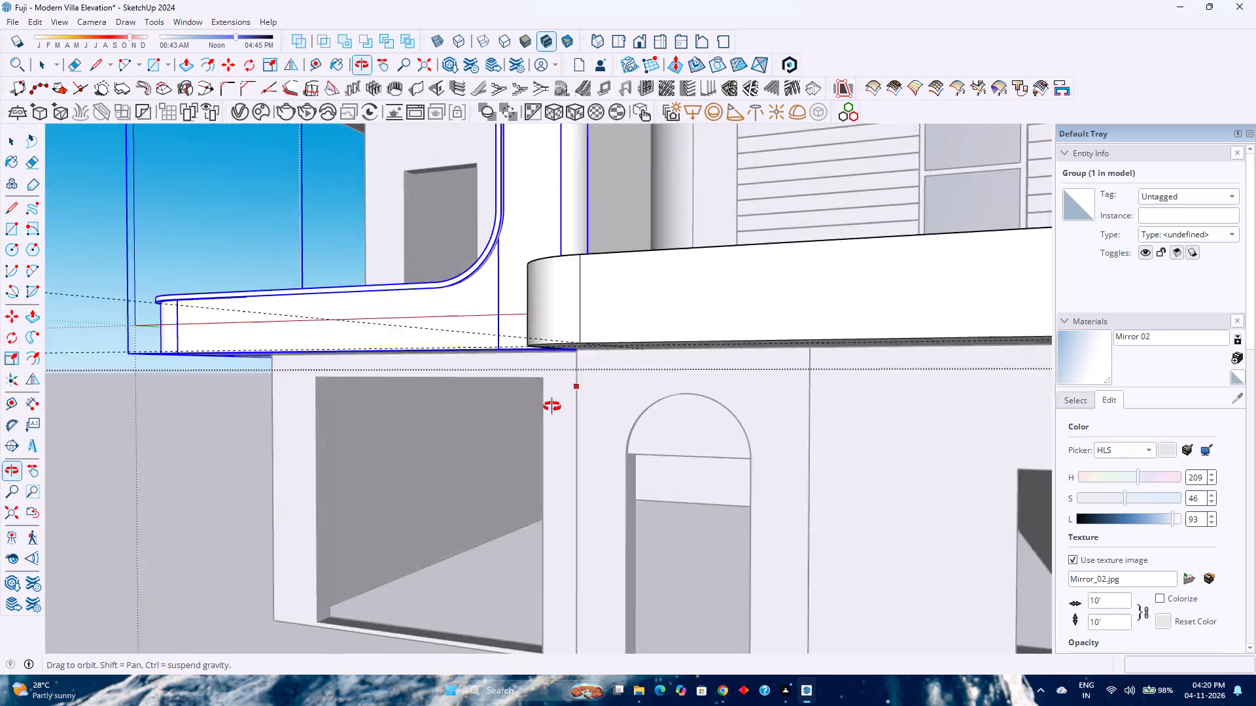
middle_click_drag(552, 407, 556, 371)
scroll(556, 315, "up", 4)
middle_click_drag(556, 315, 784, 206)
middle_click(784, 206)
scroll(715, 293, "up", 10)
scroll(650, 280, "up", 9)
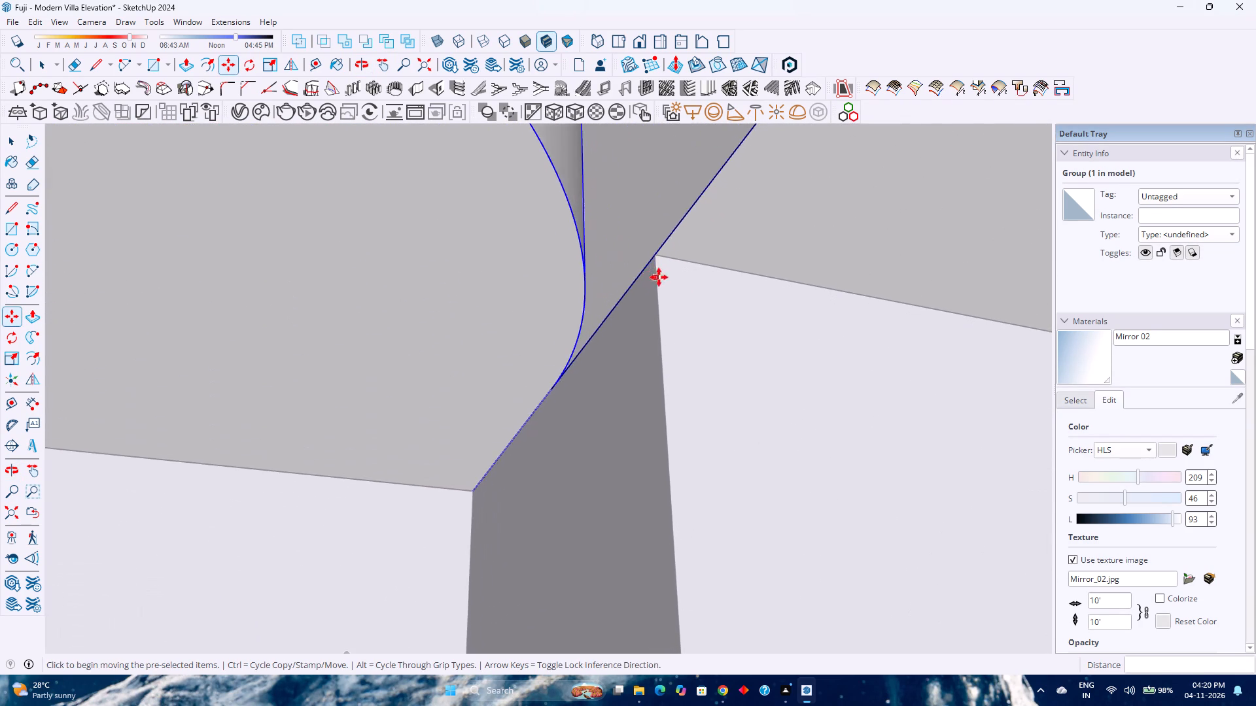
middle_click_drag(646, 284, 598, 454)
scroll(587, 422, "down", 11)
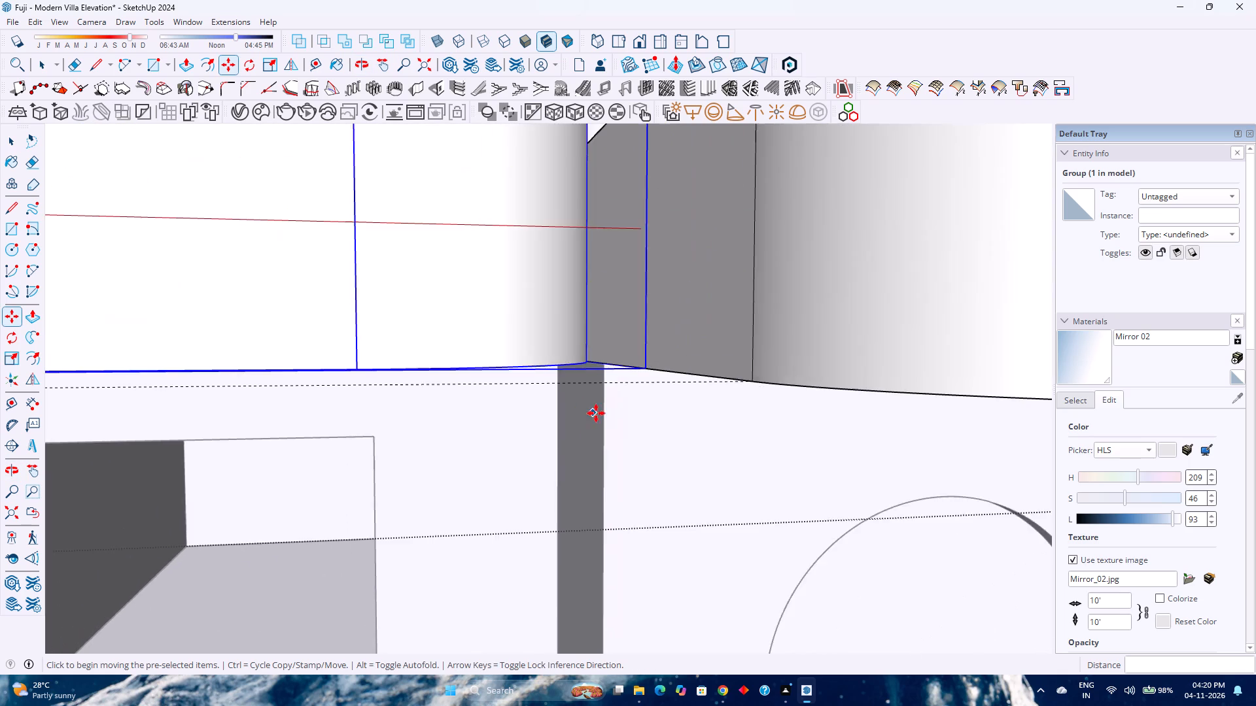
scroll(596, 413, "down", 4)
middle_click_drag(610, 406, 556, 445)
middle_click(558, 445)
scroll(564, 438, "down", 3)
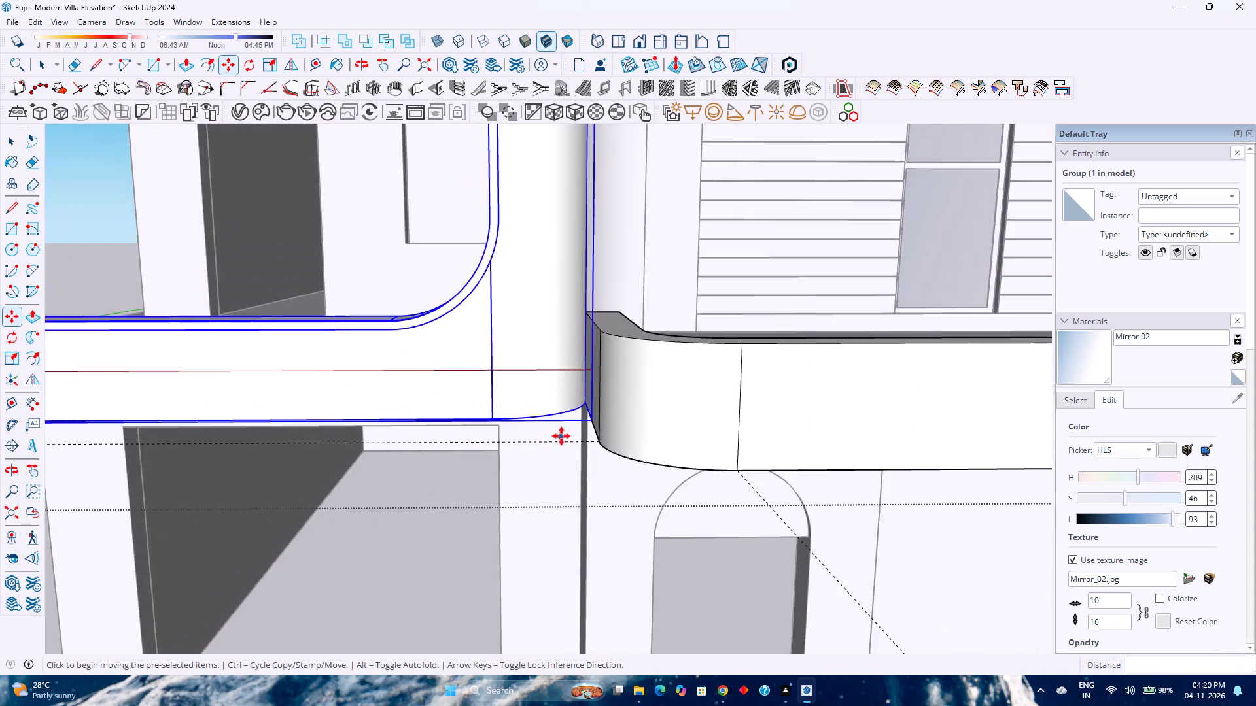
scroll(561, 436, "down", 4)
Examine the balcony frame from the villa's side and from above to compare its projection with the side wall and entrance slab.
middle_click_drag(423, 434, 761, 470)
middle_click(761, 470)
scroll(763, 456, "down", 3)
middle_click_drag(771, 453, 570, 450)
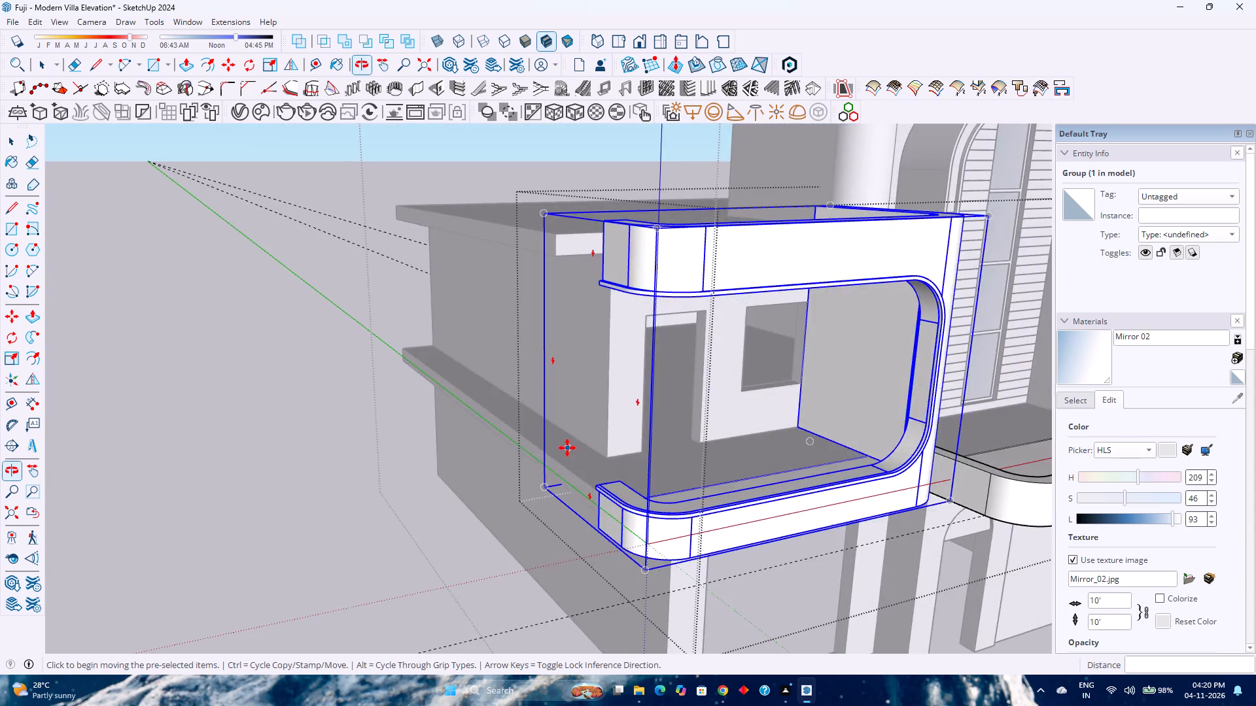
scroll(565, 443, "down", 4)
middle_click_drag(577, 447, 896, 493)
middle_click(896, 493)
middle_click(896, 493)
scroll(428, 360, "up", 2)
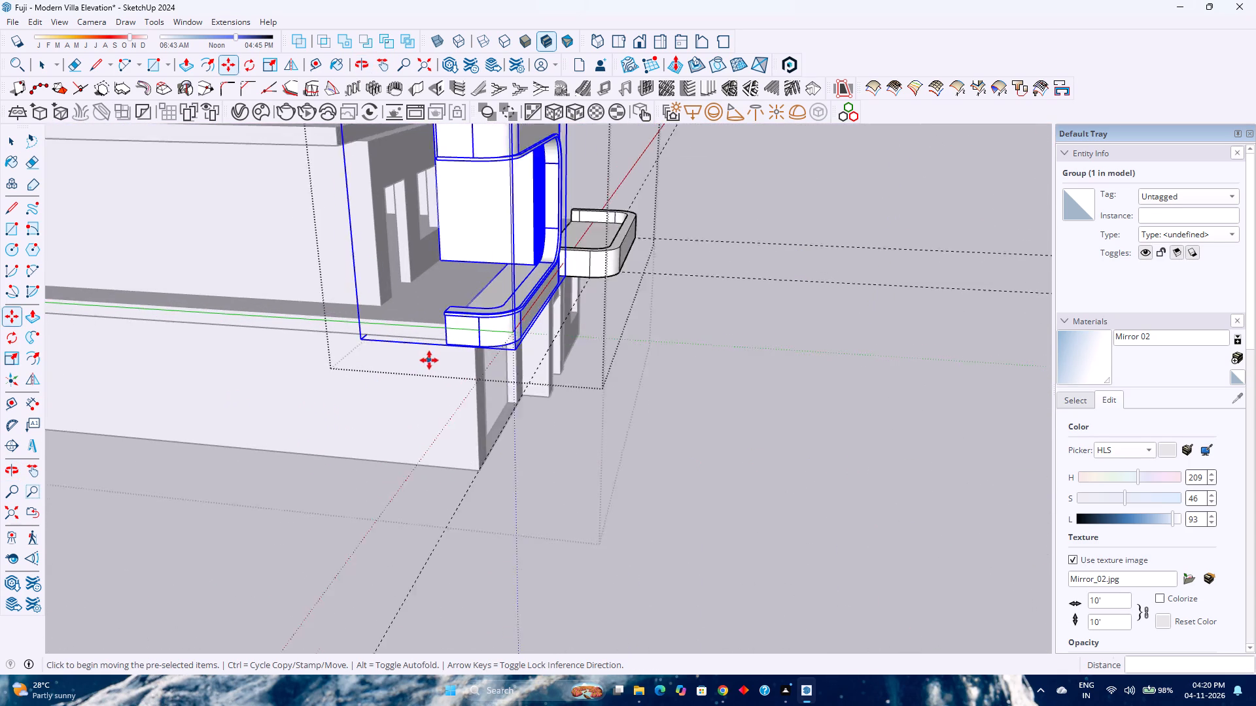
scroll(429, 360, "up", 5)
middle_click_drag(429, 360, 77, 479)
scroll(413, 327, "up", 2)
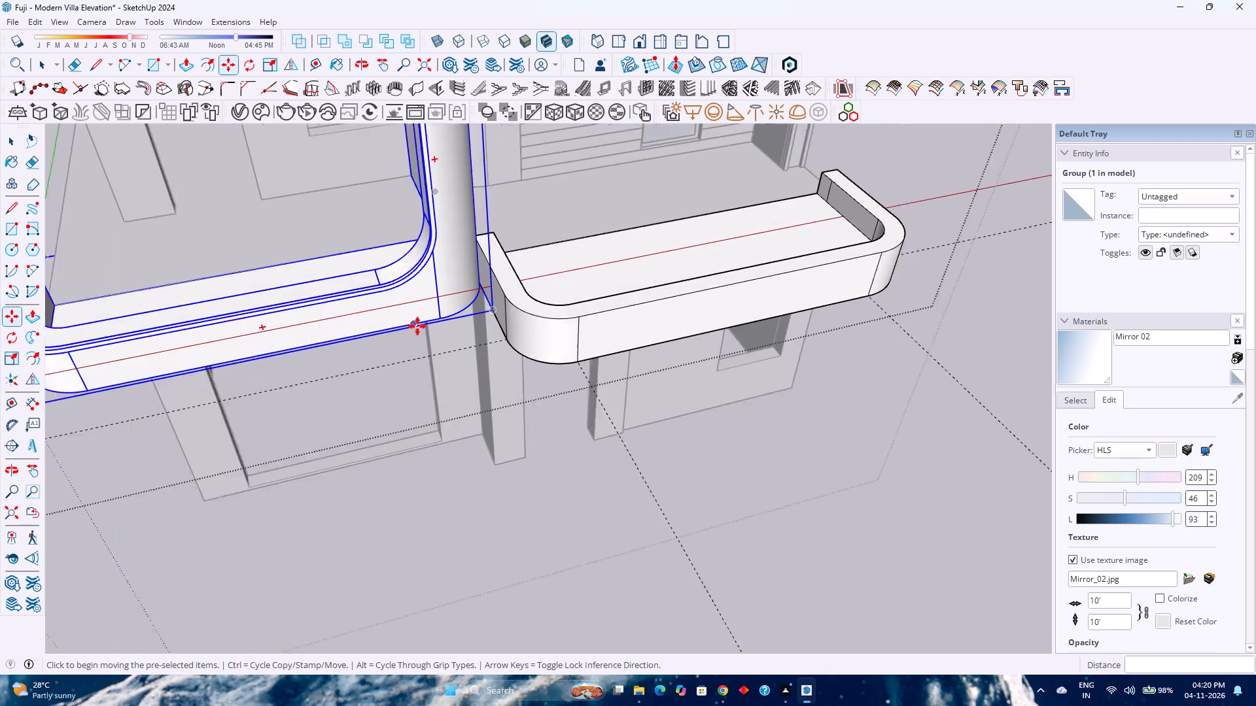
scroll(417, 326, "up", 4)
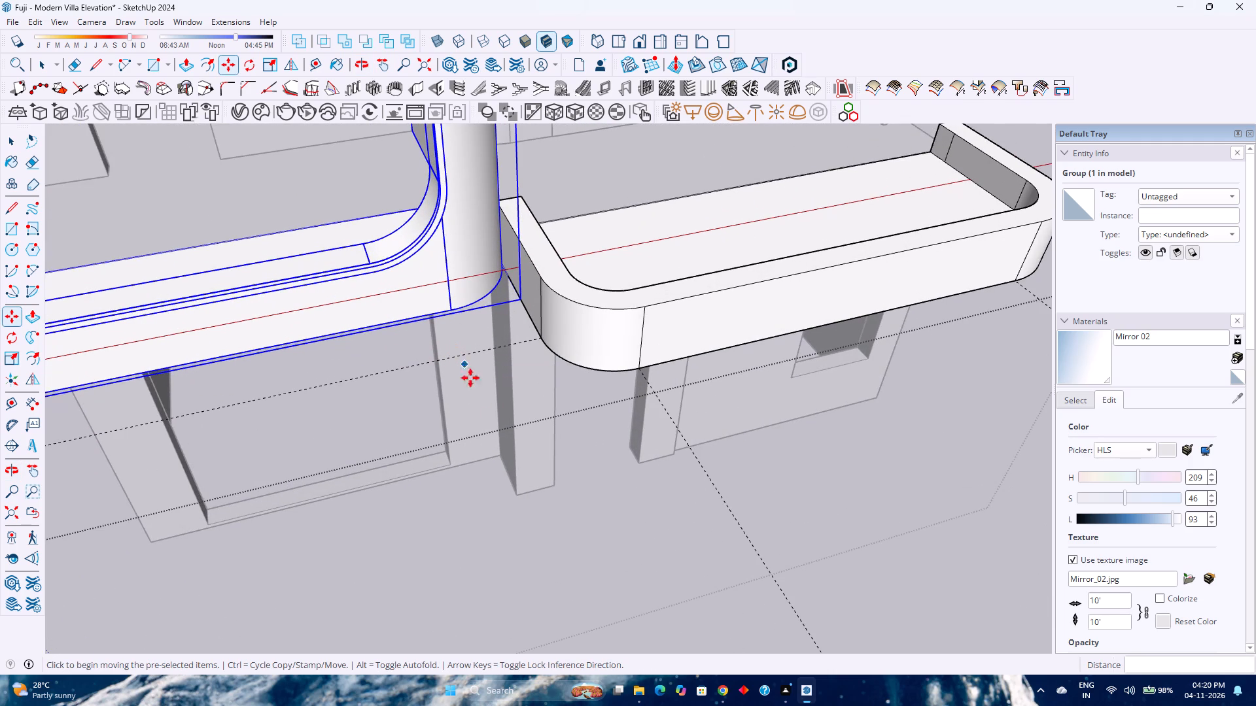
Switch to File Explorer, look in the Downloads folder for the villa facade reference image, and return to the SketchUp model.
left_click(641, 693)
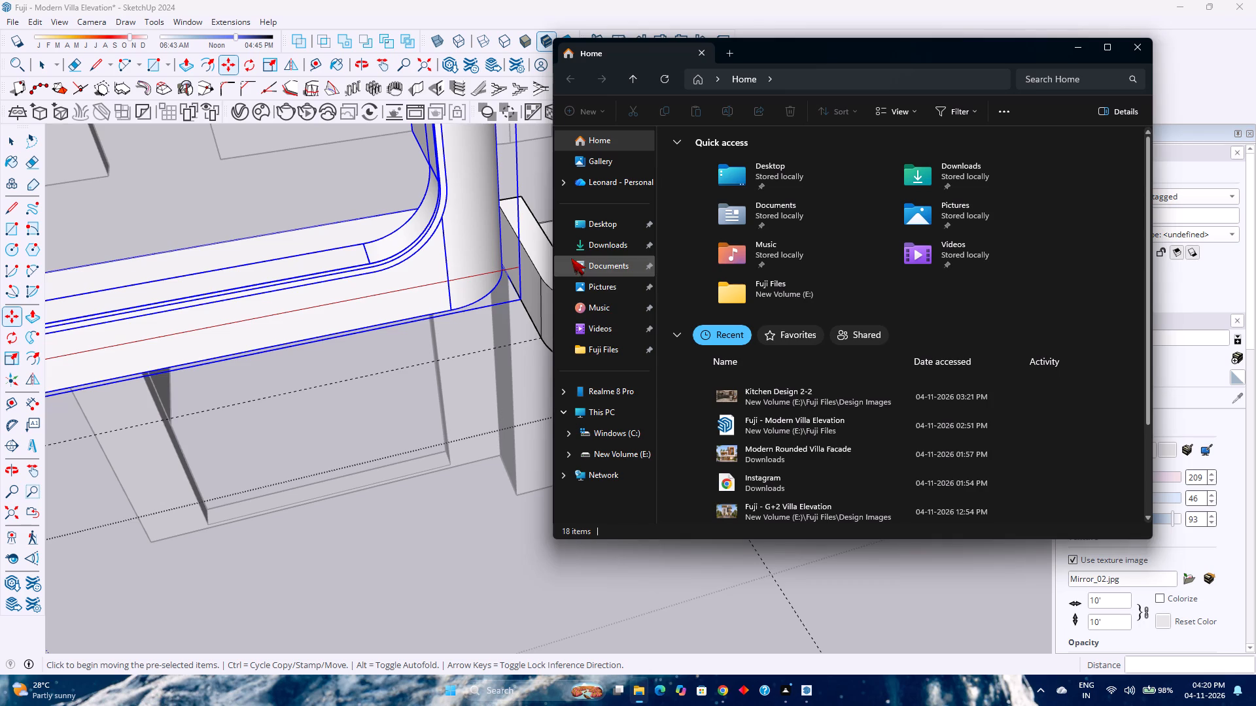
left_click(571, 258)
left_click(577, 250)
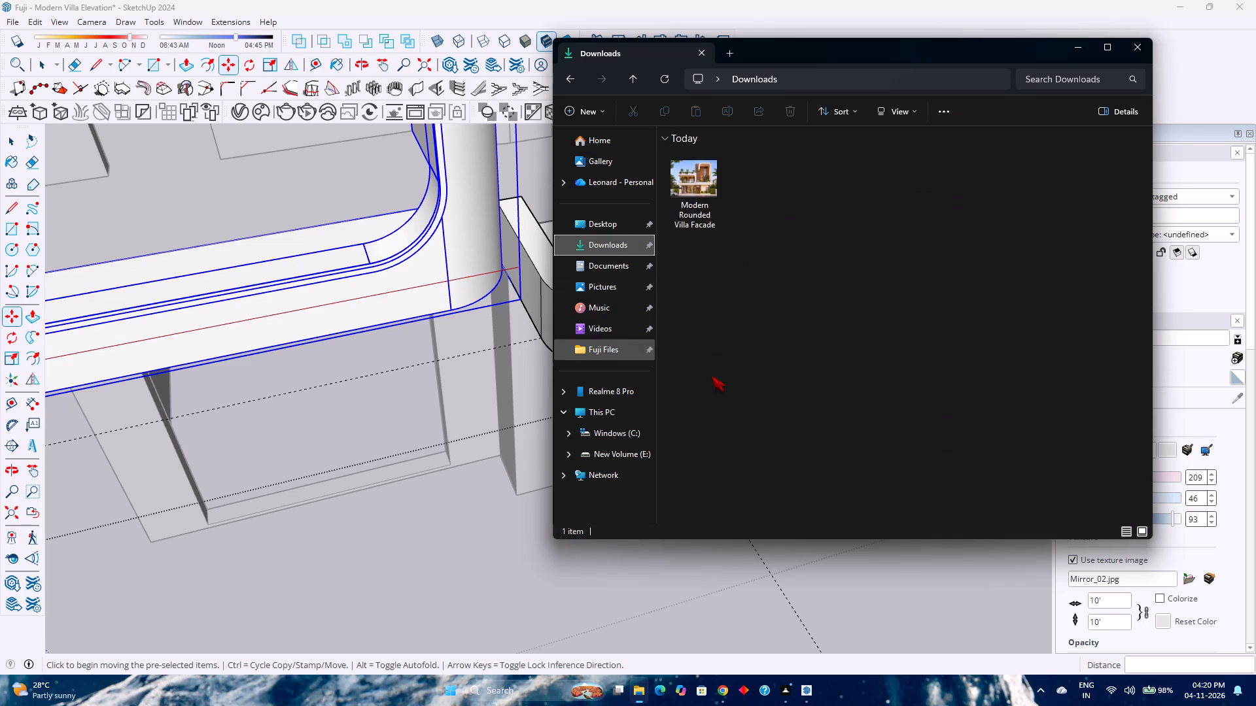
left_click(1072, 54)
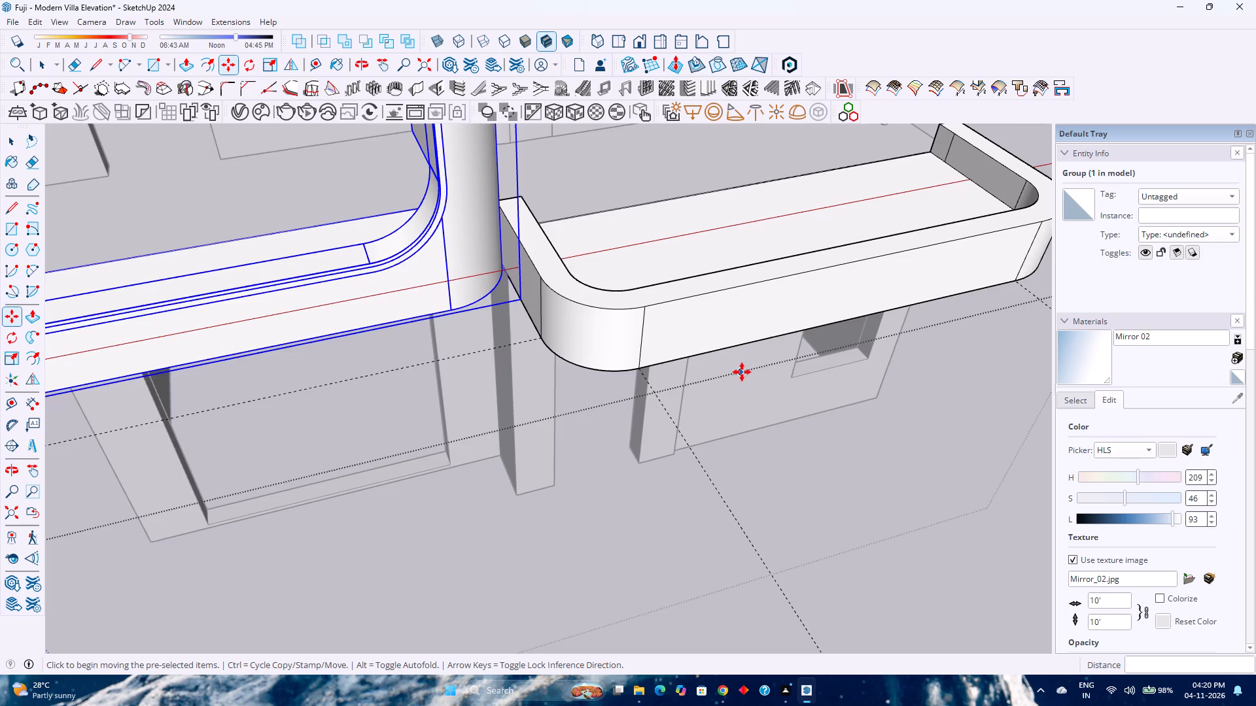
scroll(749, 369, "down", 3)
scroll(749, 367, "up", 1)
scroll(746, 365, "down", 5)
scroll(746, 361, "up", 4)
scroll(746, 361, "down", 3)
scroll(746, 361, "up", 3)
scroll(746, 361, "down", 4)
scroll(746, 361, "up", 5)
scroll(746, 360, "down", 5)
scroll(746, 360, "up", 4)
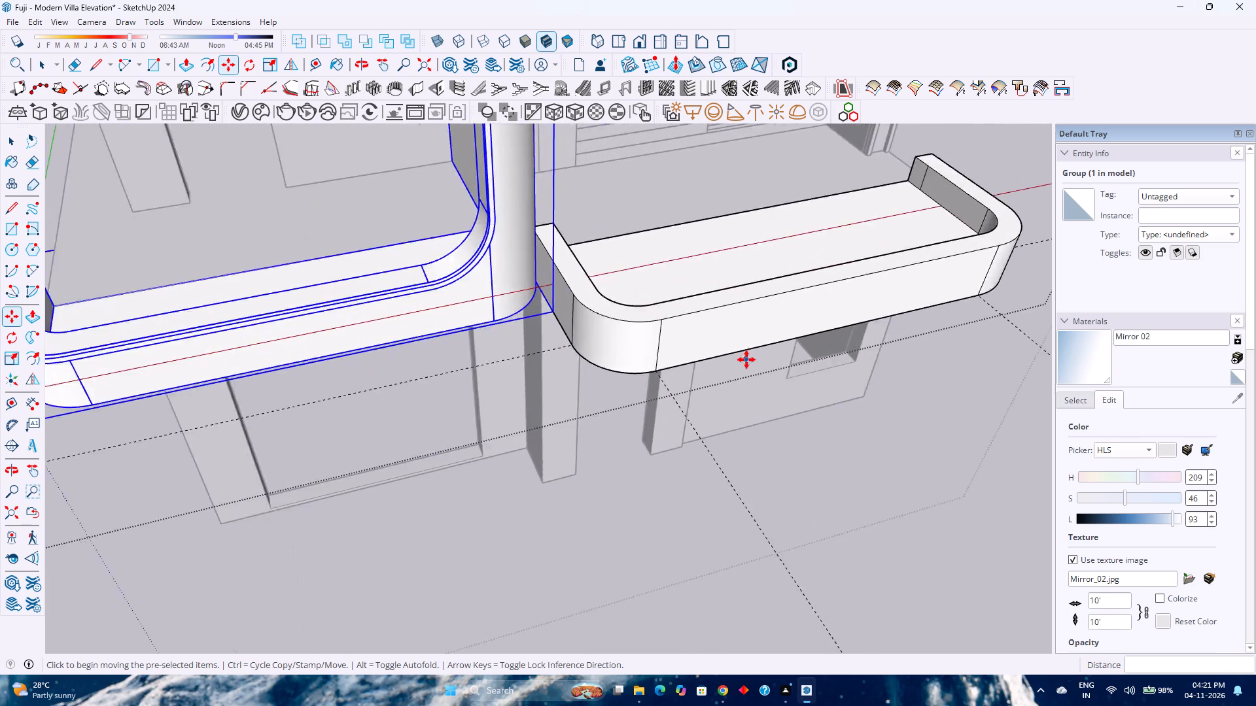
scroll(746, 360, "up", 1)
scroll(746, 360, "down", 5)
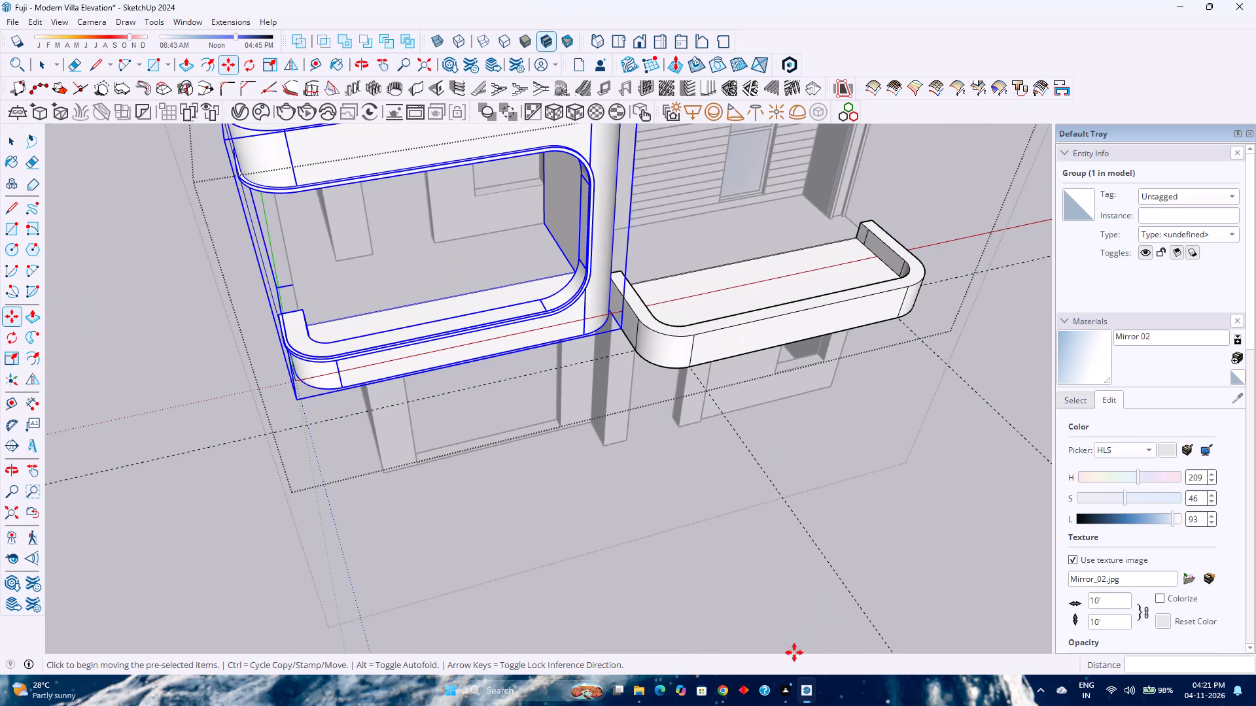